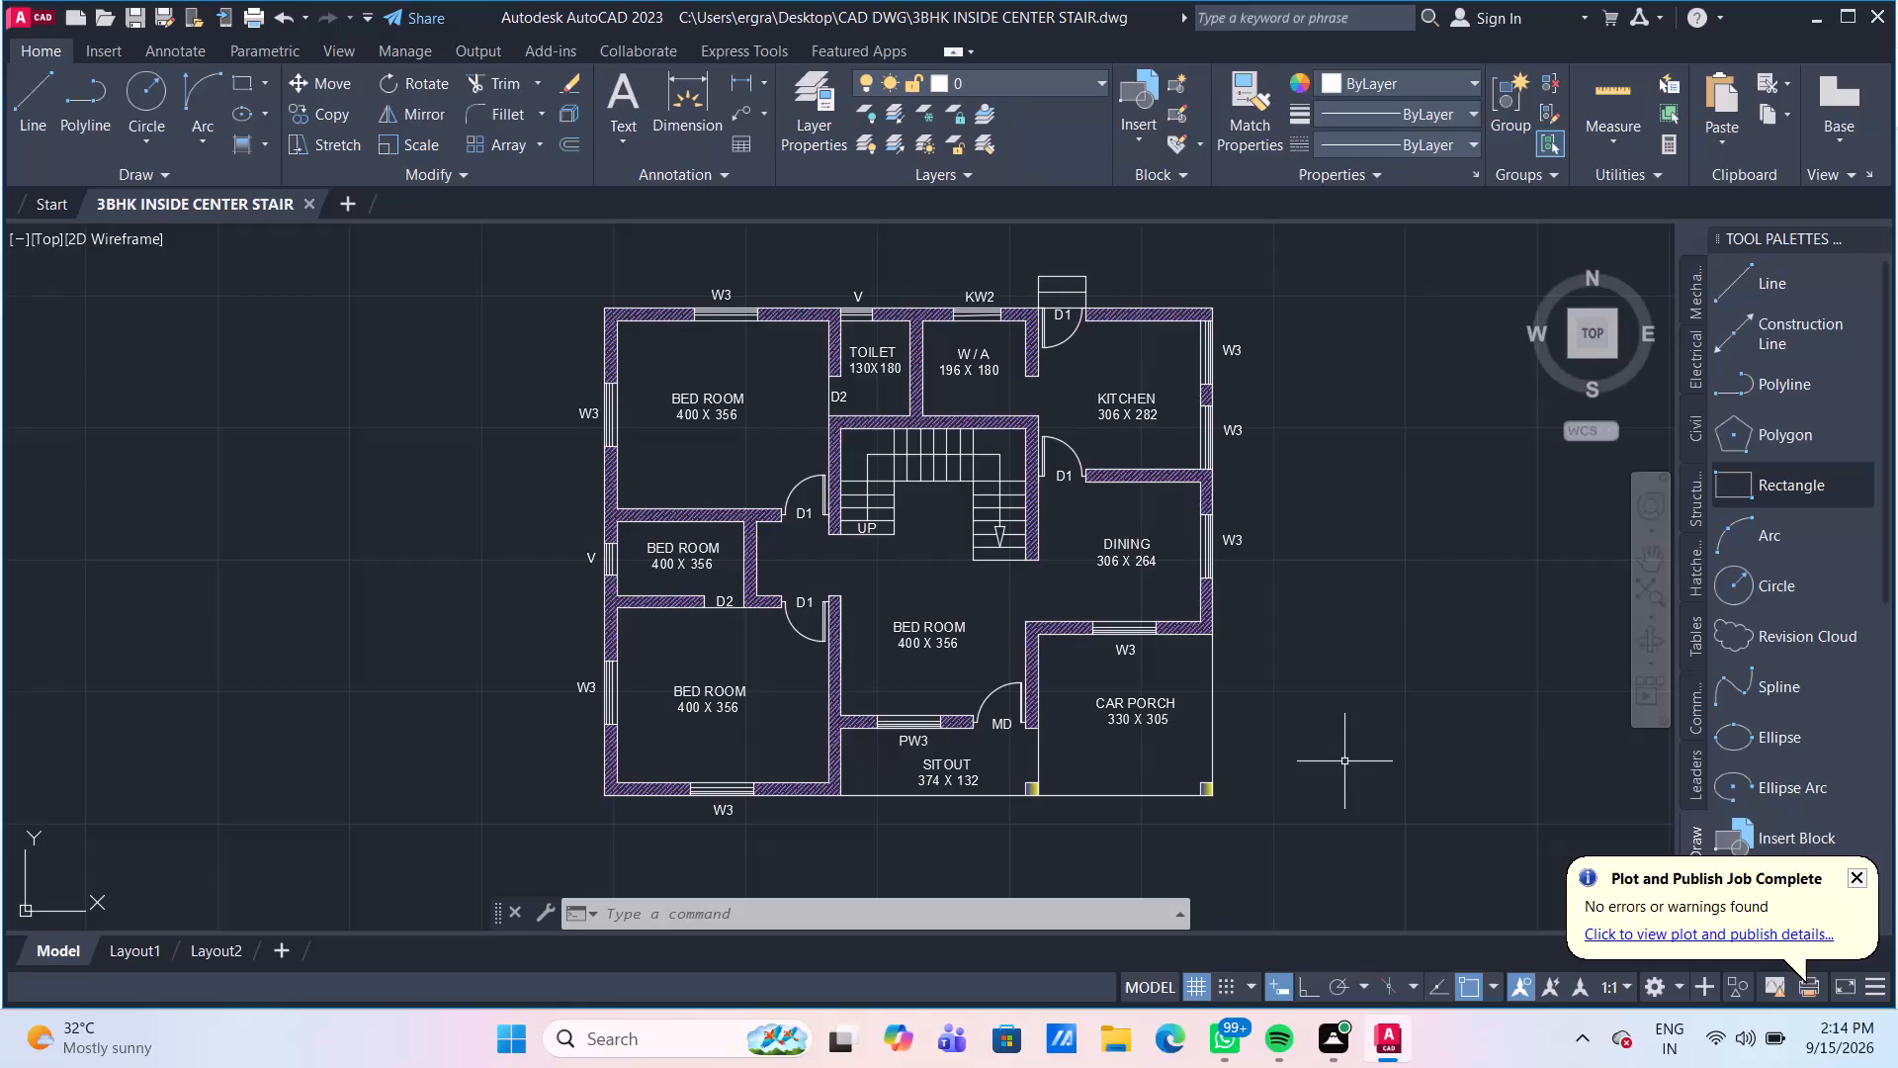
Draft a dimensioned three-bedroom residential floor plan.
Save the current 3BHK INSIDE CENTER STAIR floor plan drawing under its existing name.
key(ctrl+s)
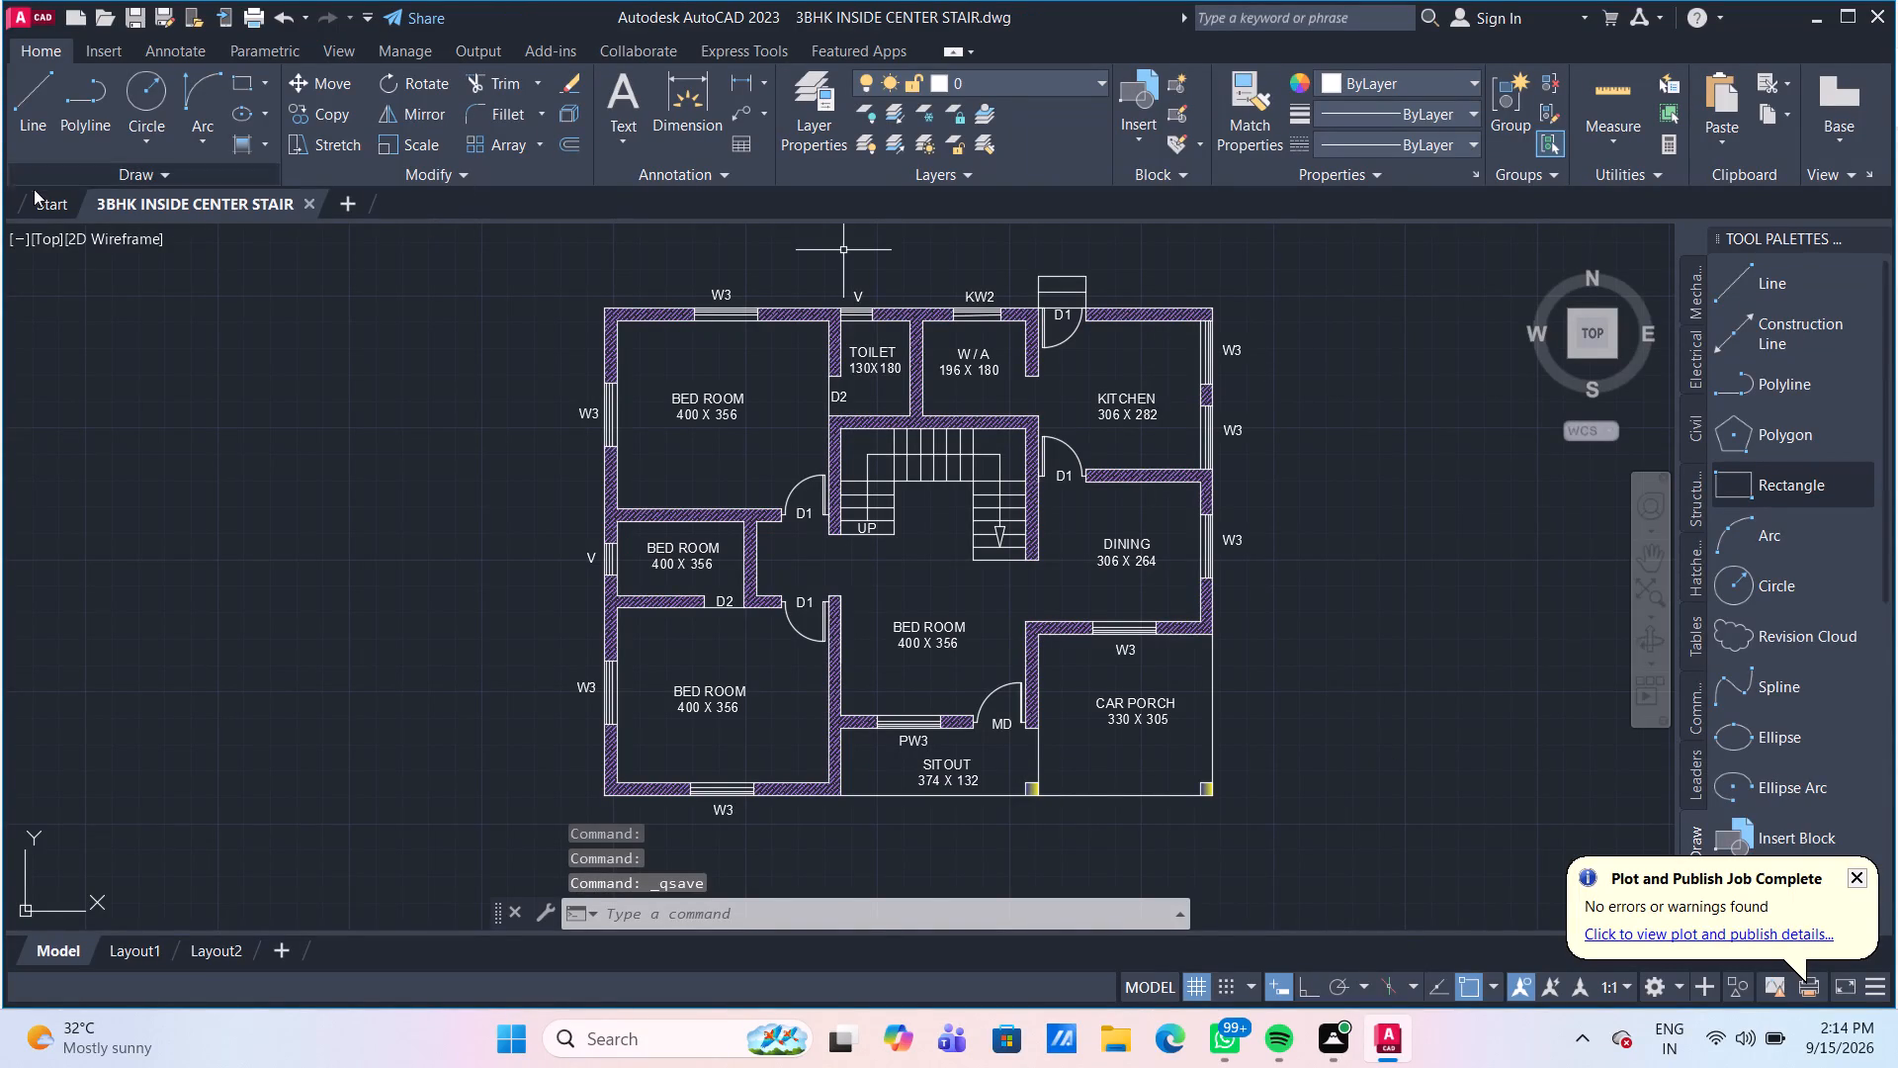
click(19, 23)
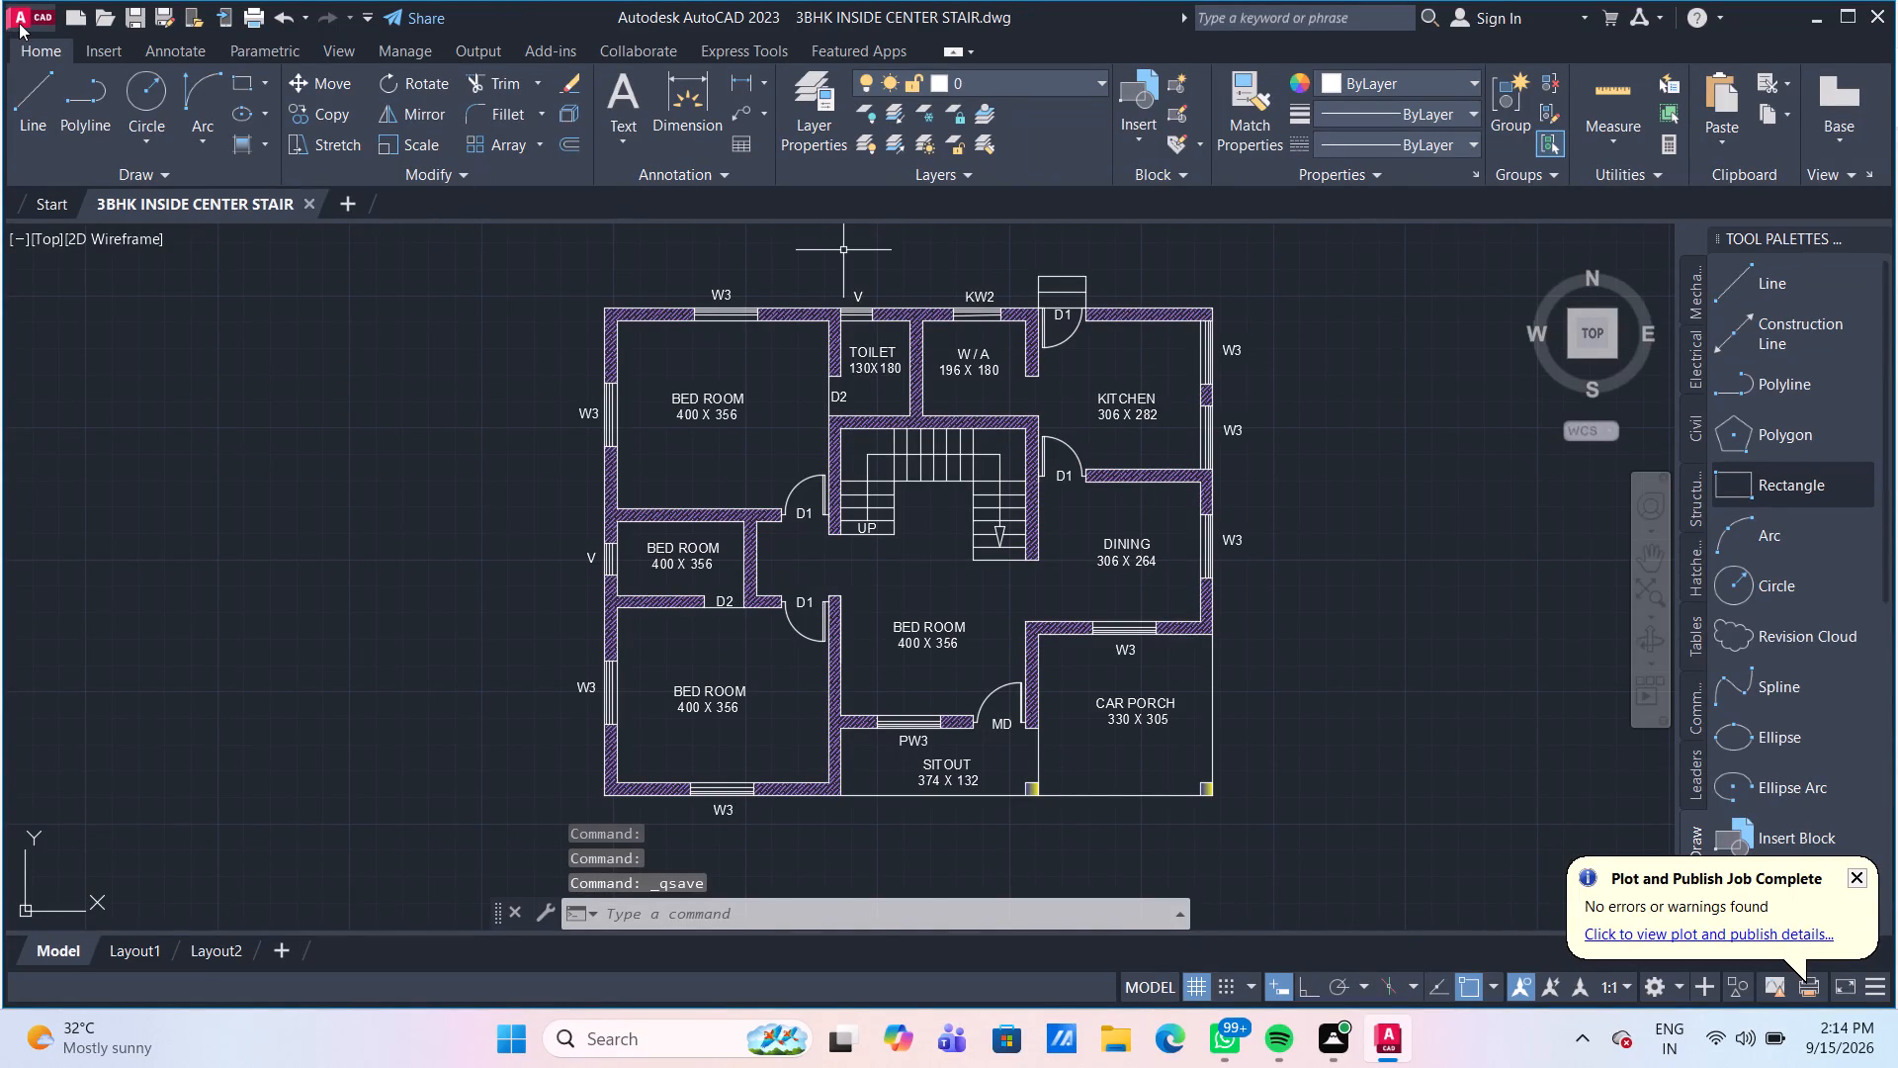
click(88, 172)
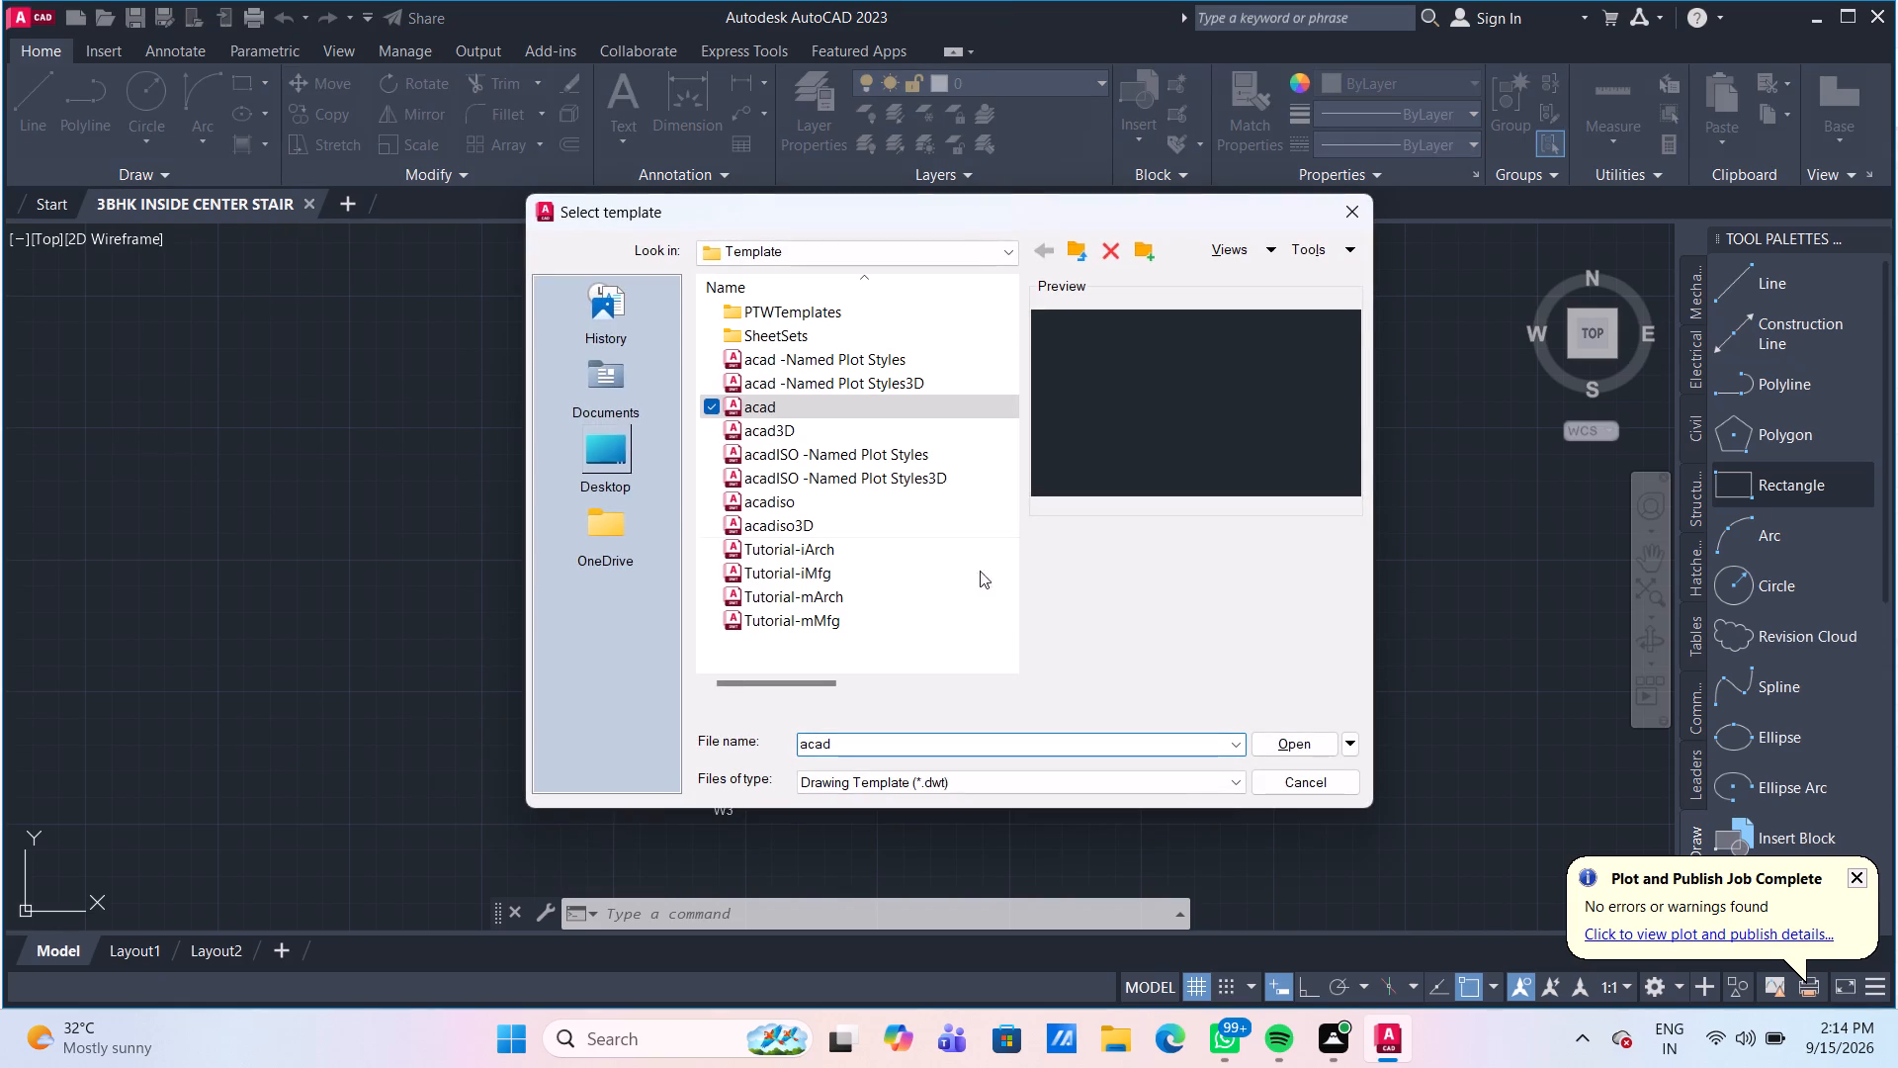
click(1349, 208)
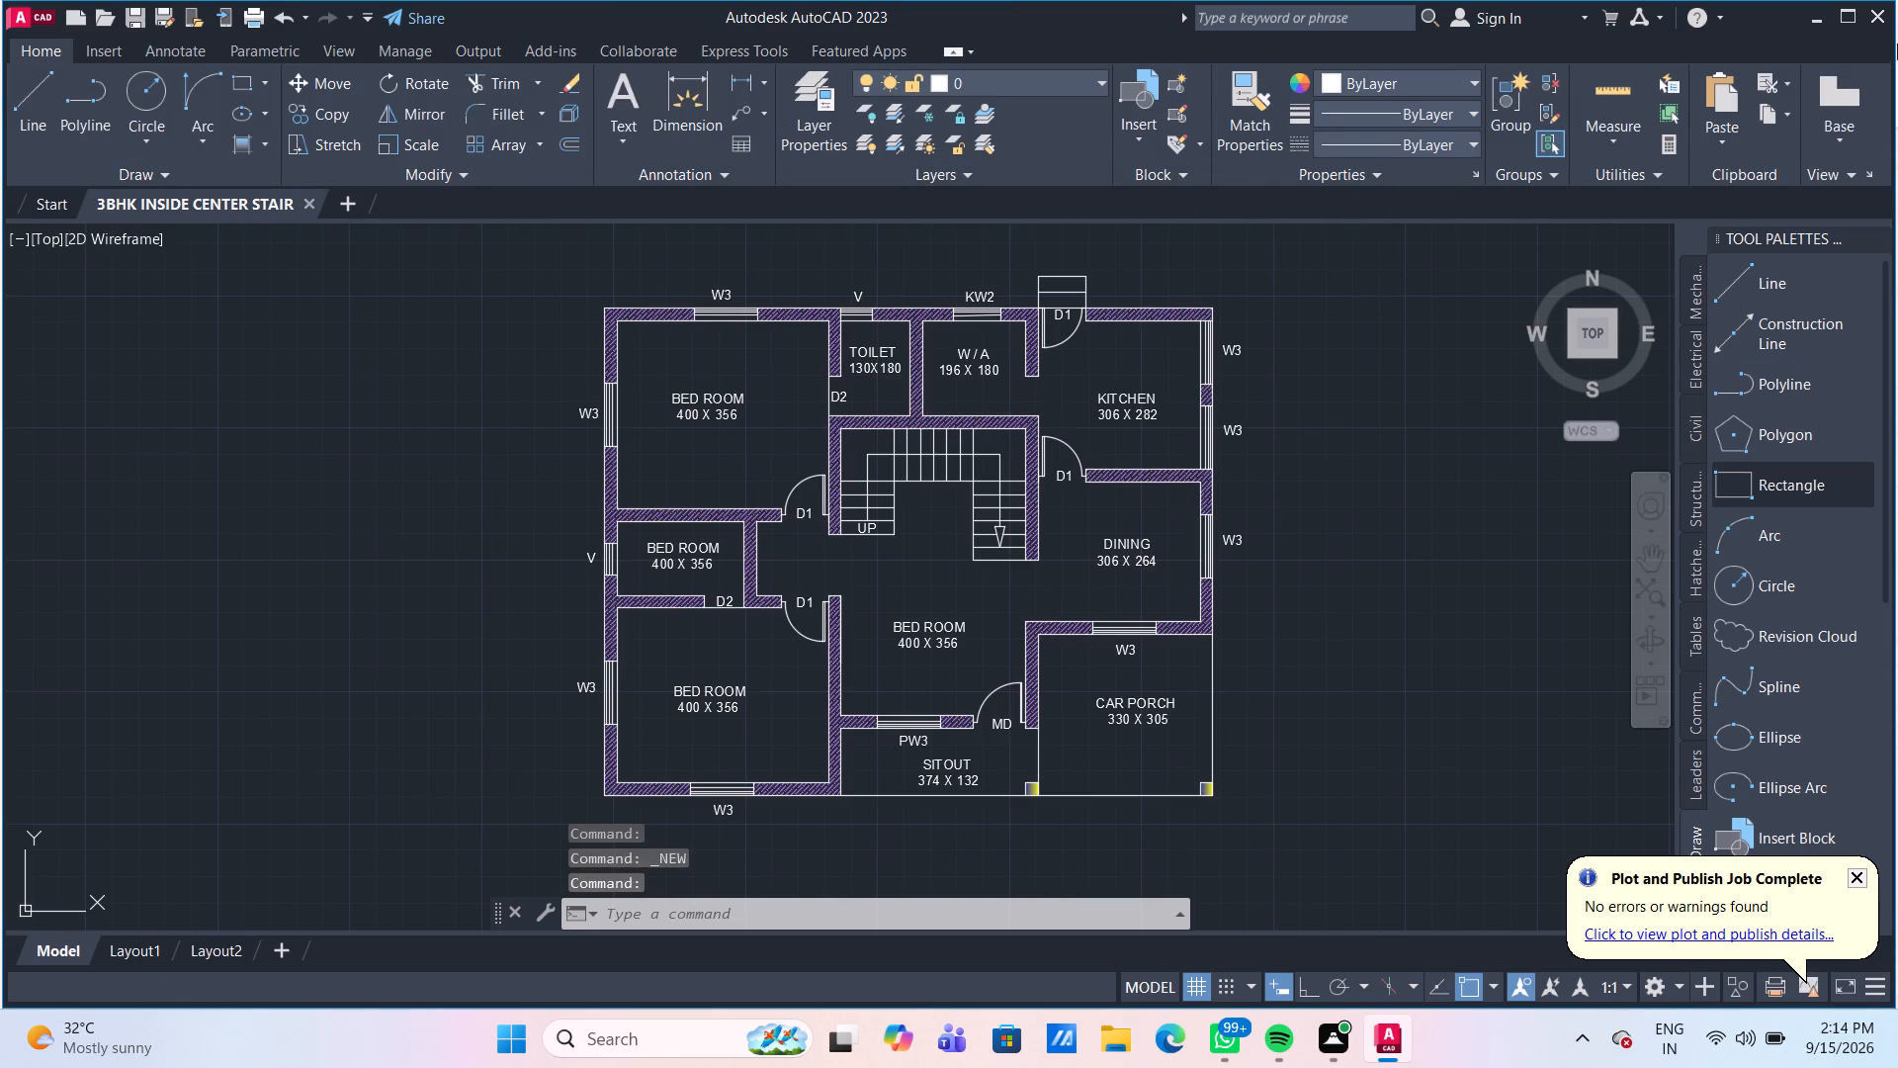
Close the CAD program together with the saved 3BHK INSIDE CENTER STAIR drawing.
click(1881, 12)
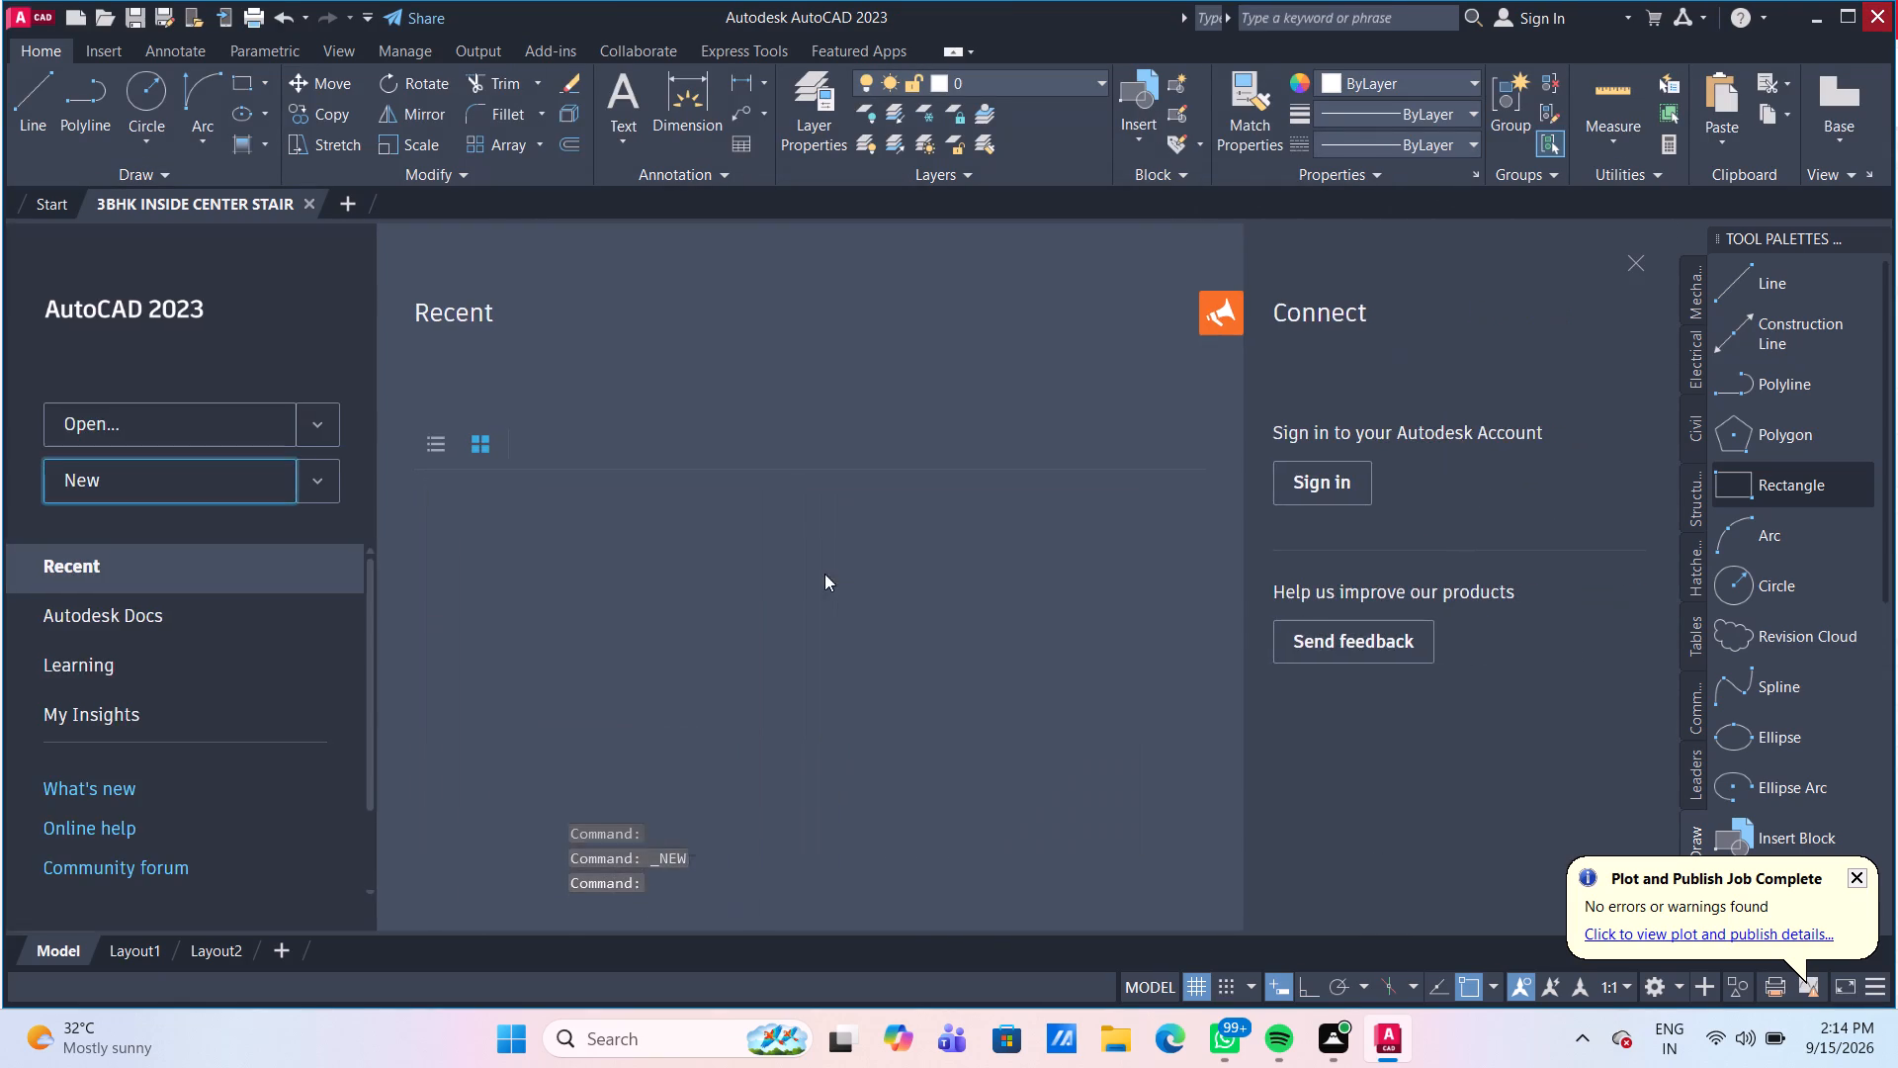
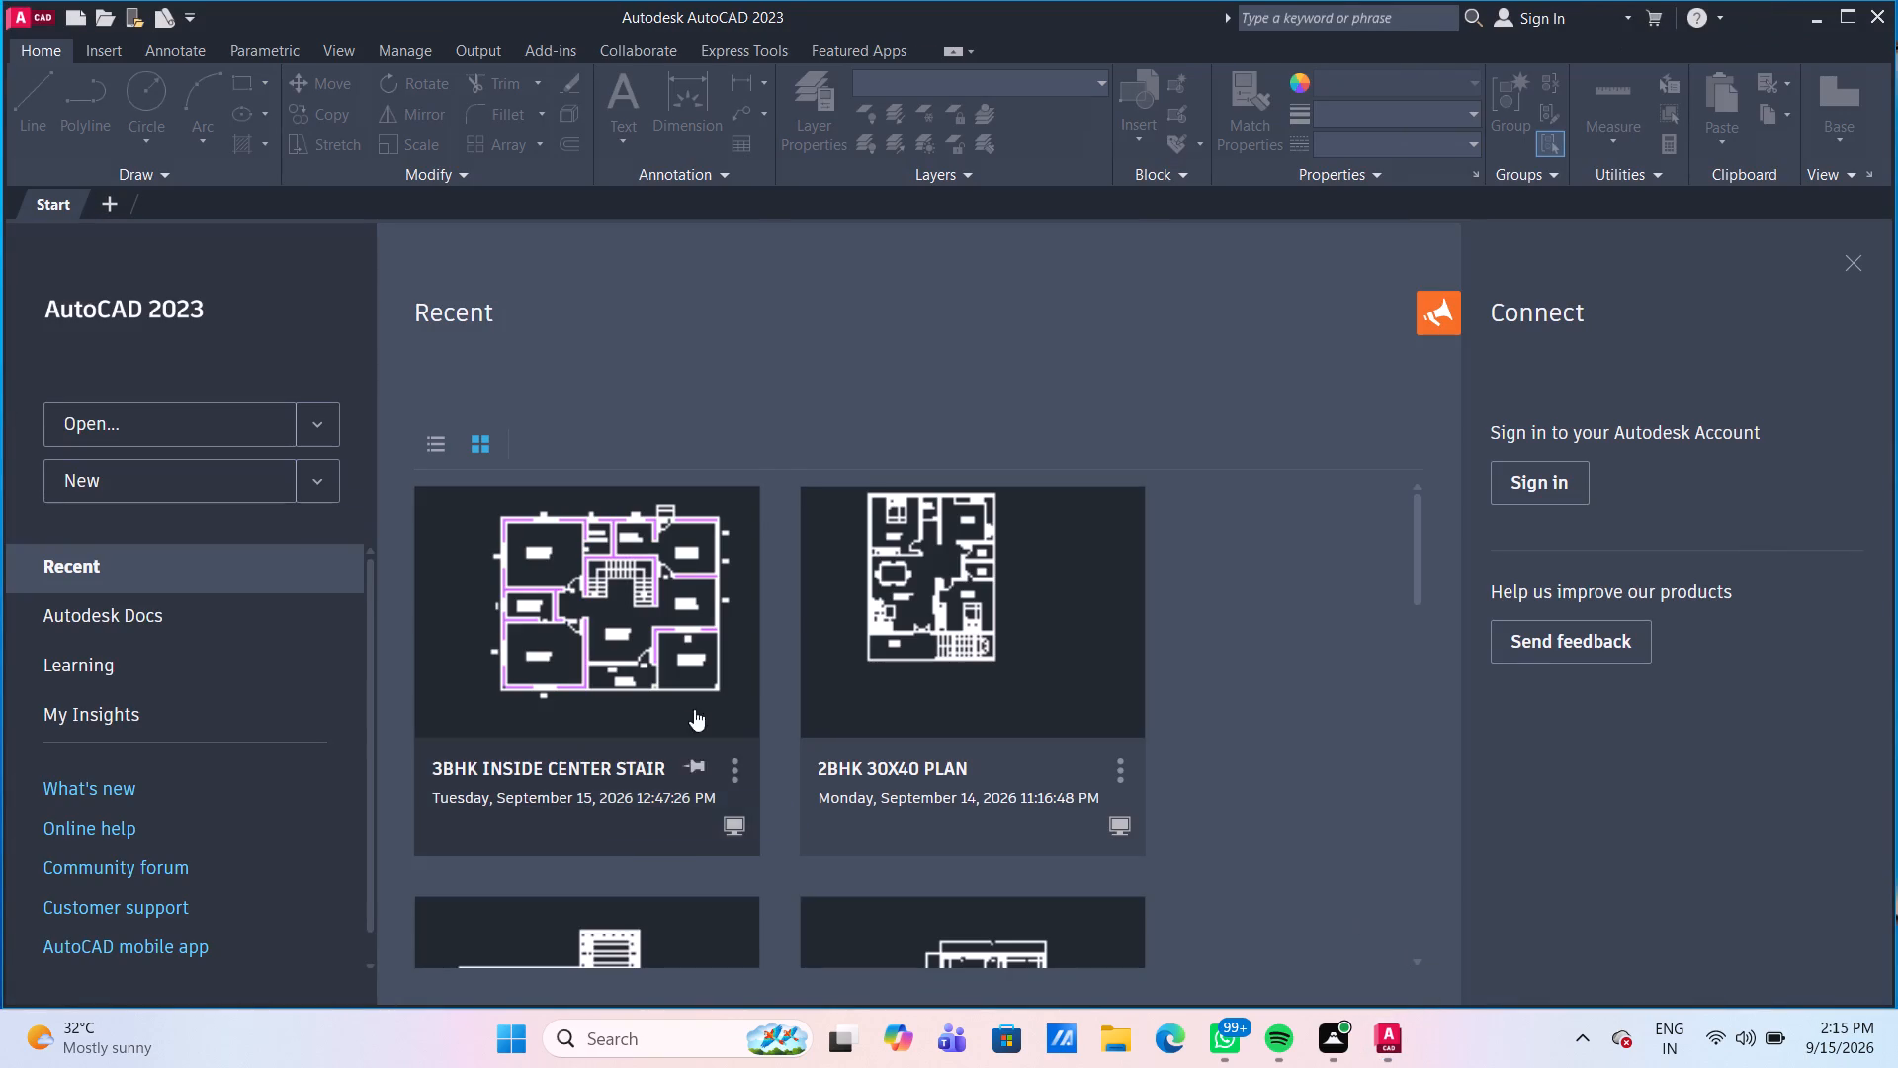
Create a new blank drawing.
click(224, 484)
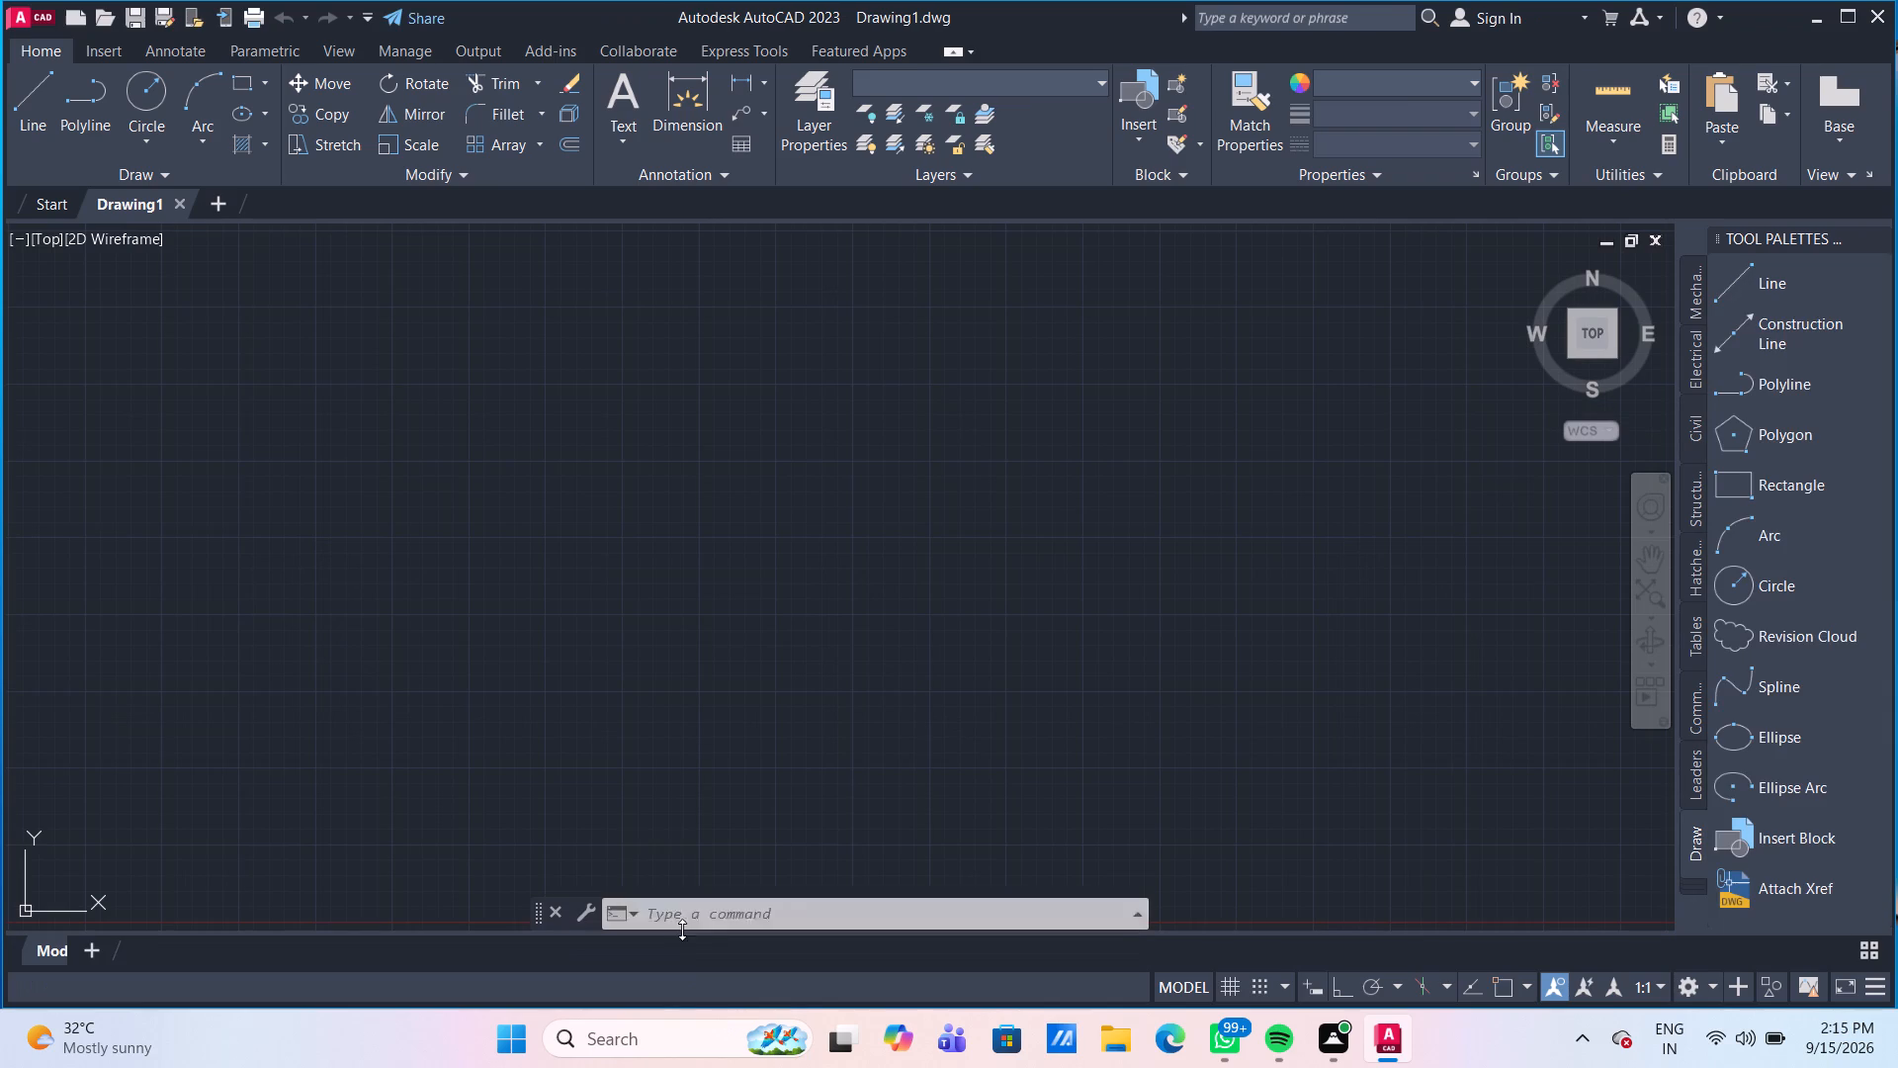
Turn on session logging with the LOGFILEON command.
click(690, 916)
text(LOG)
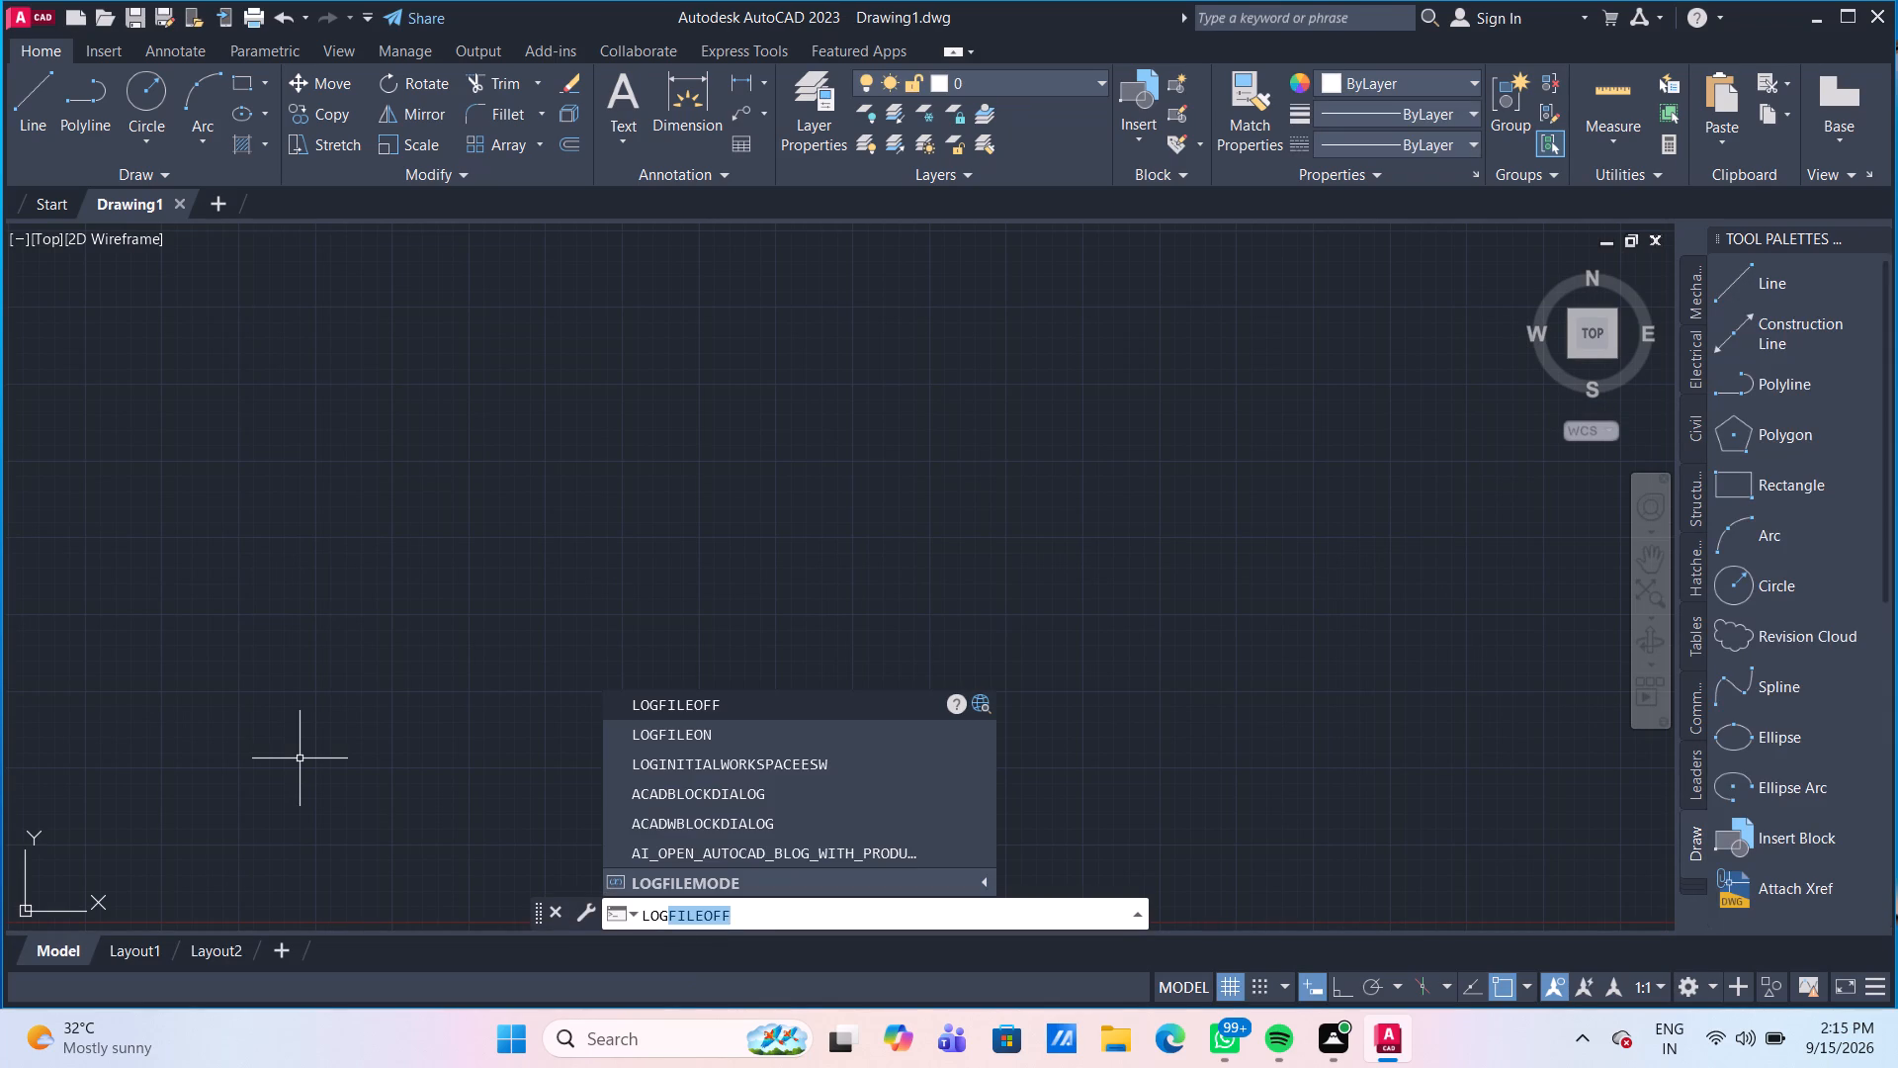
click(774, 736)
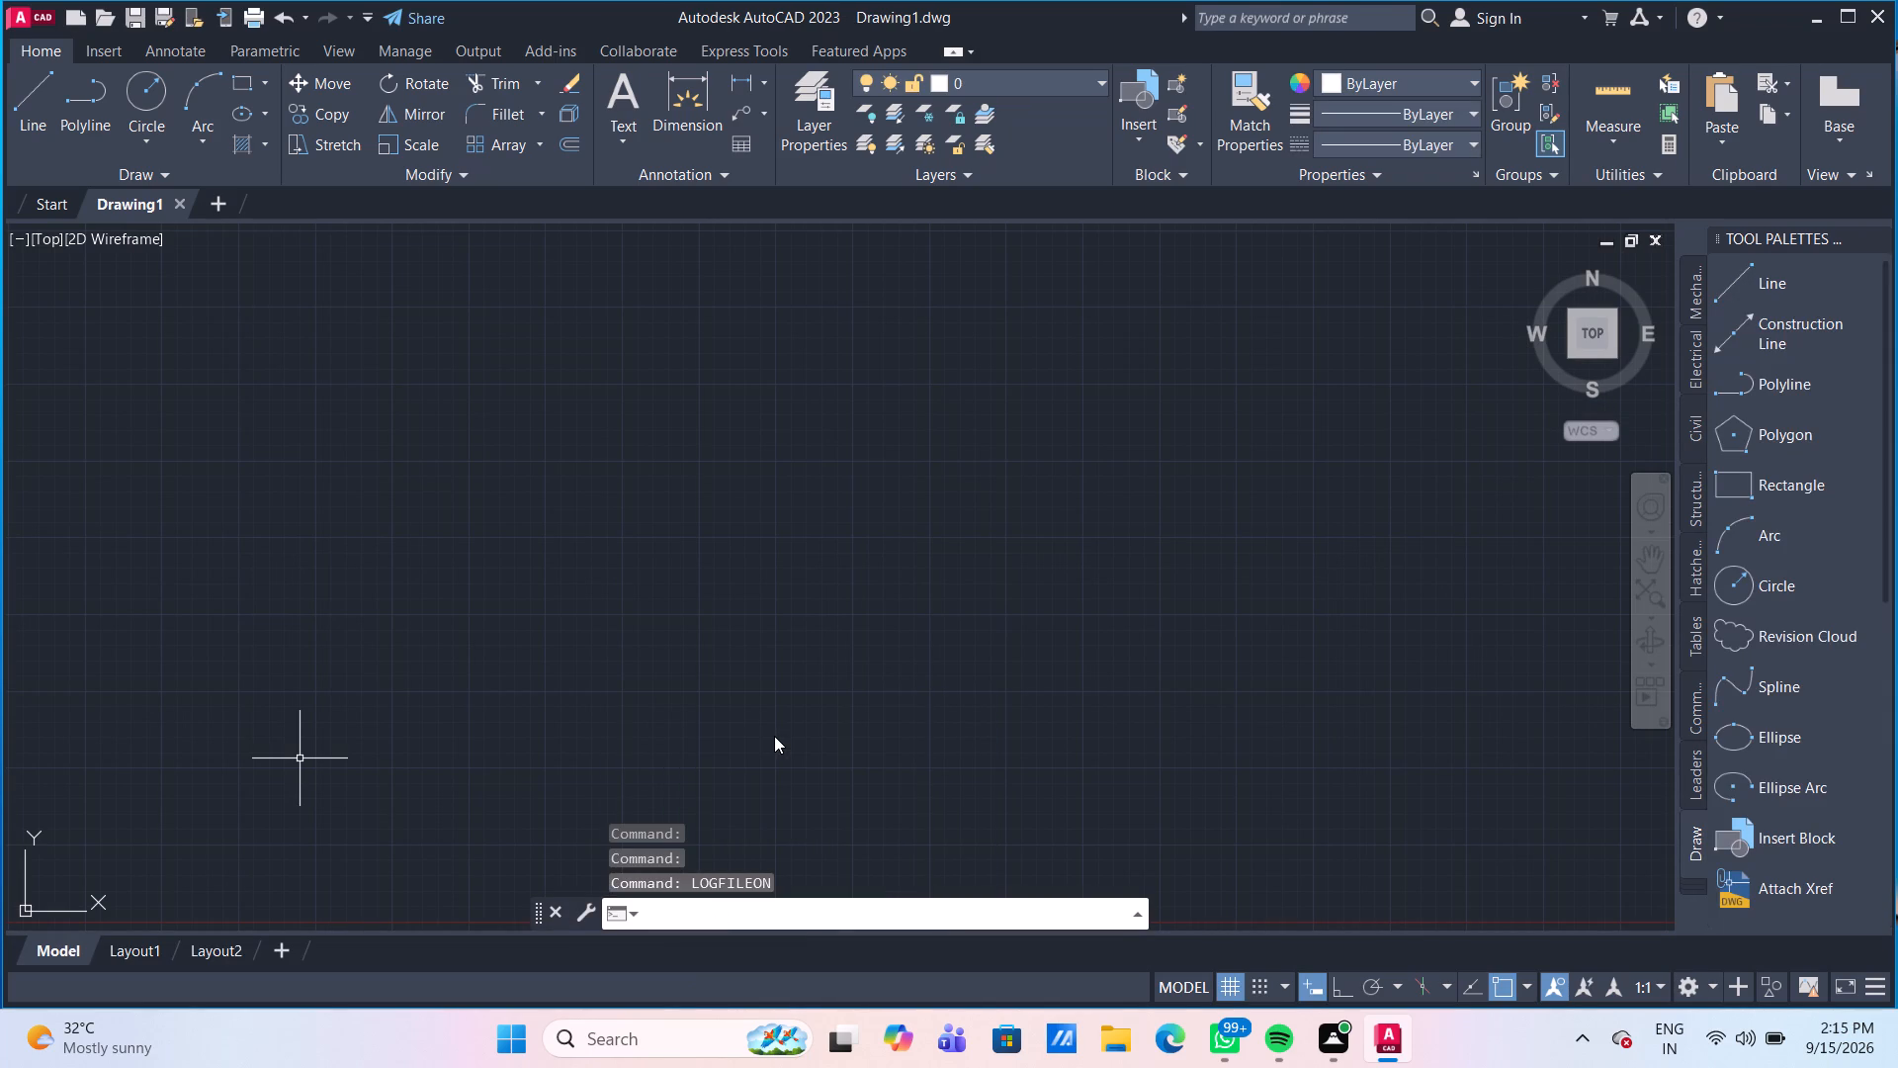
Configure the drawing units to Engineering length with 0'-0" precision and inches as the insertion scale.
text(UN)
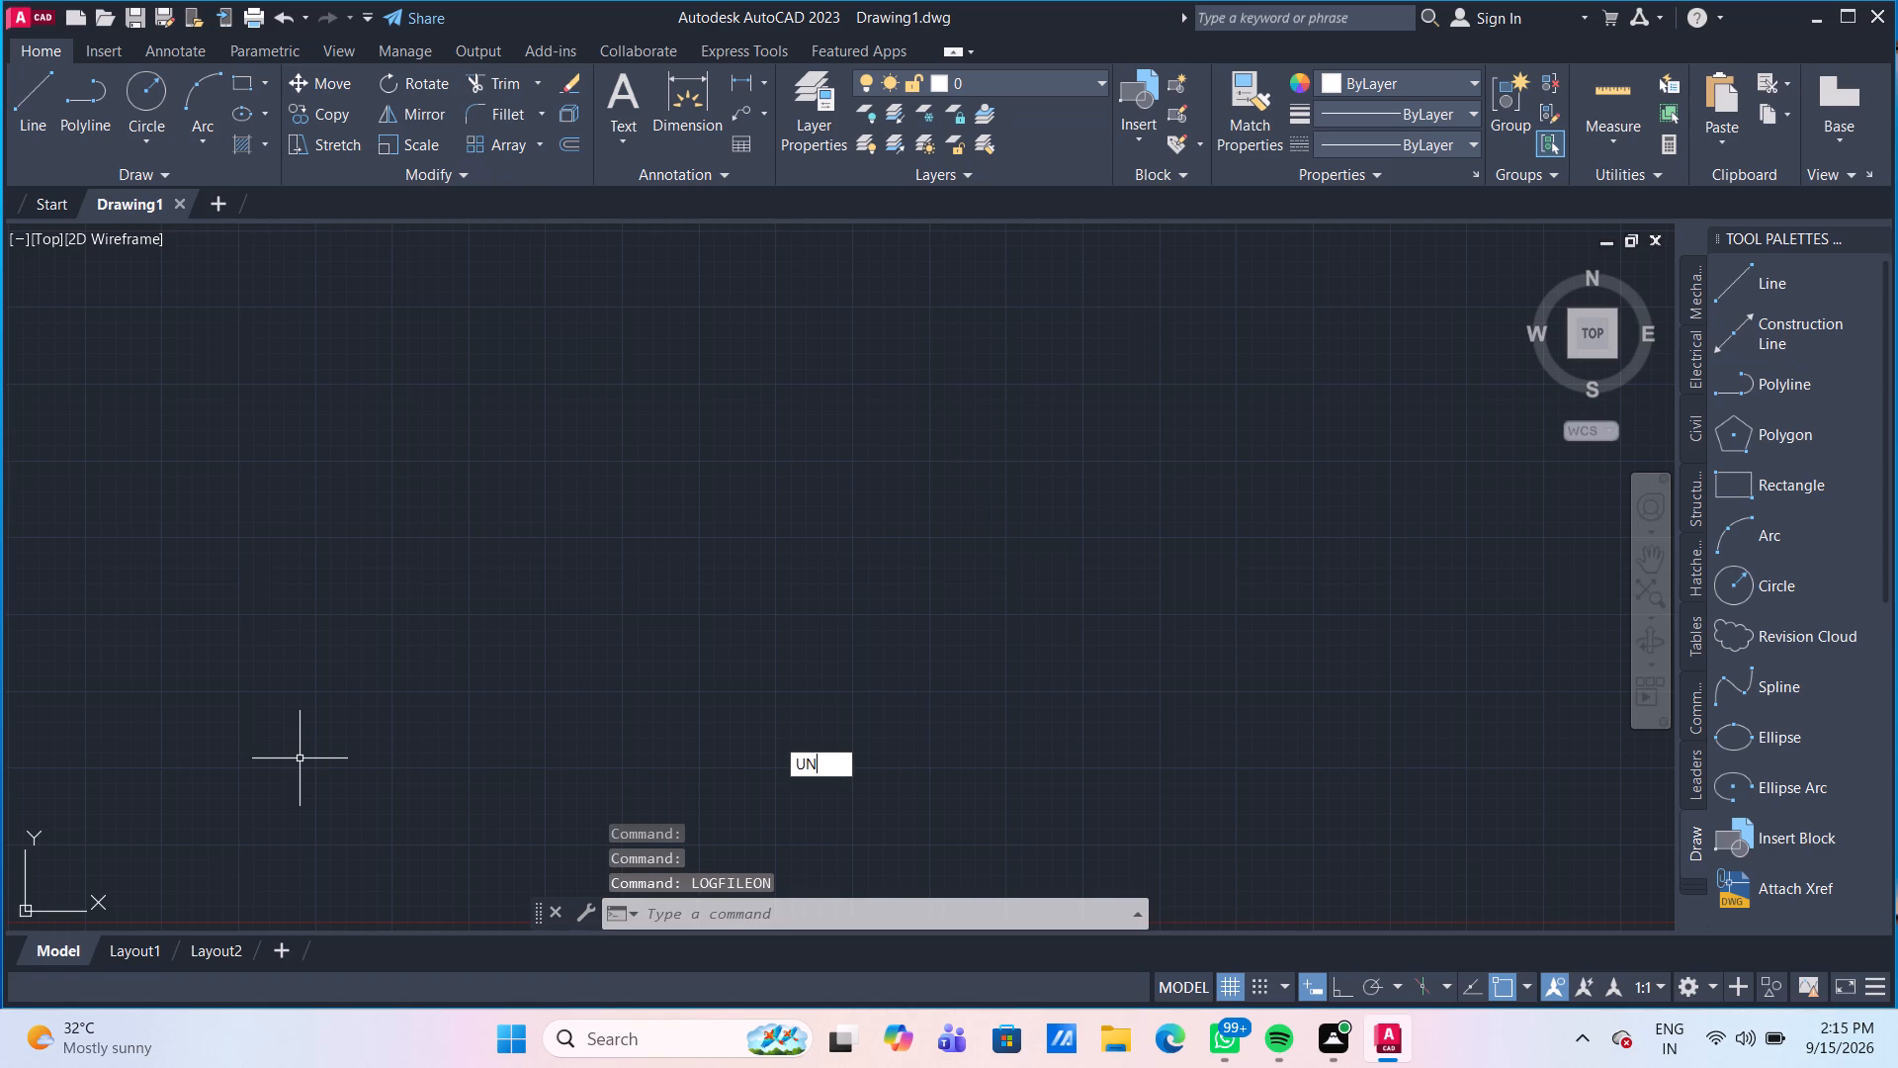
key(Return)
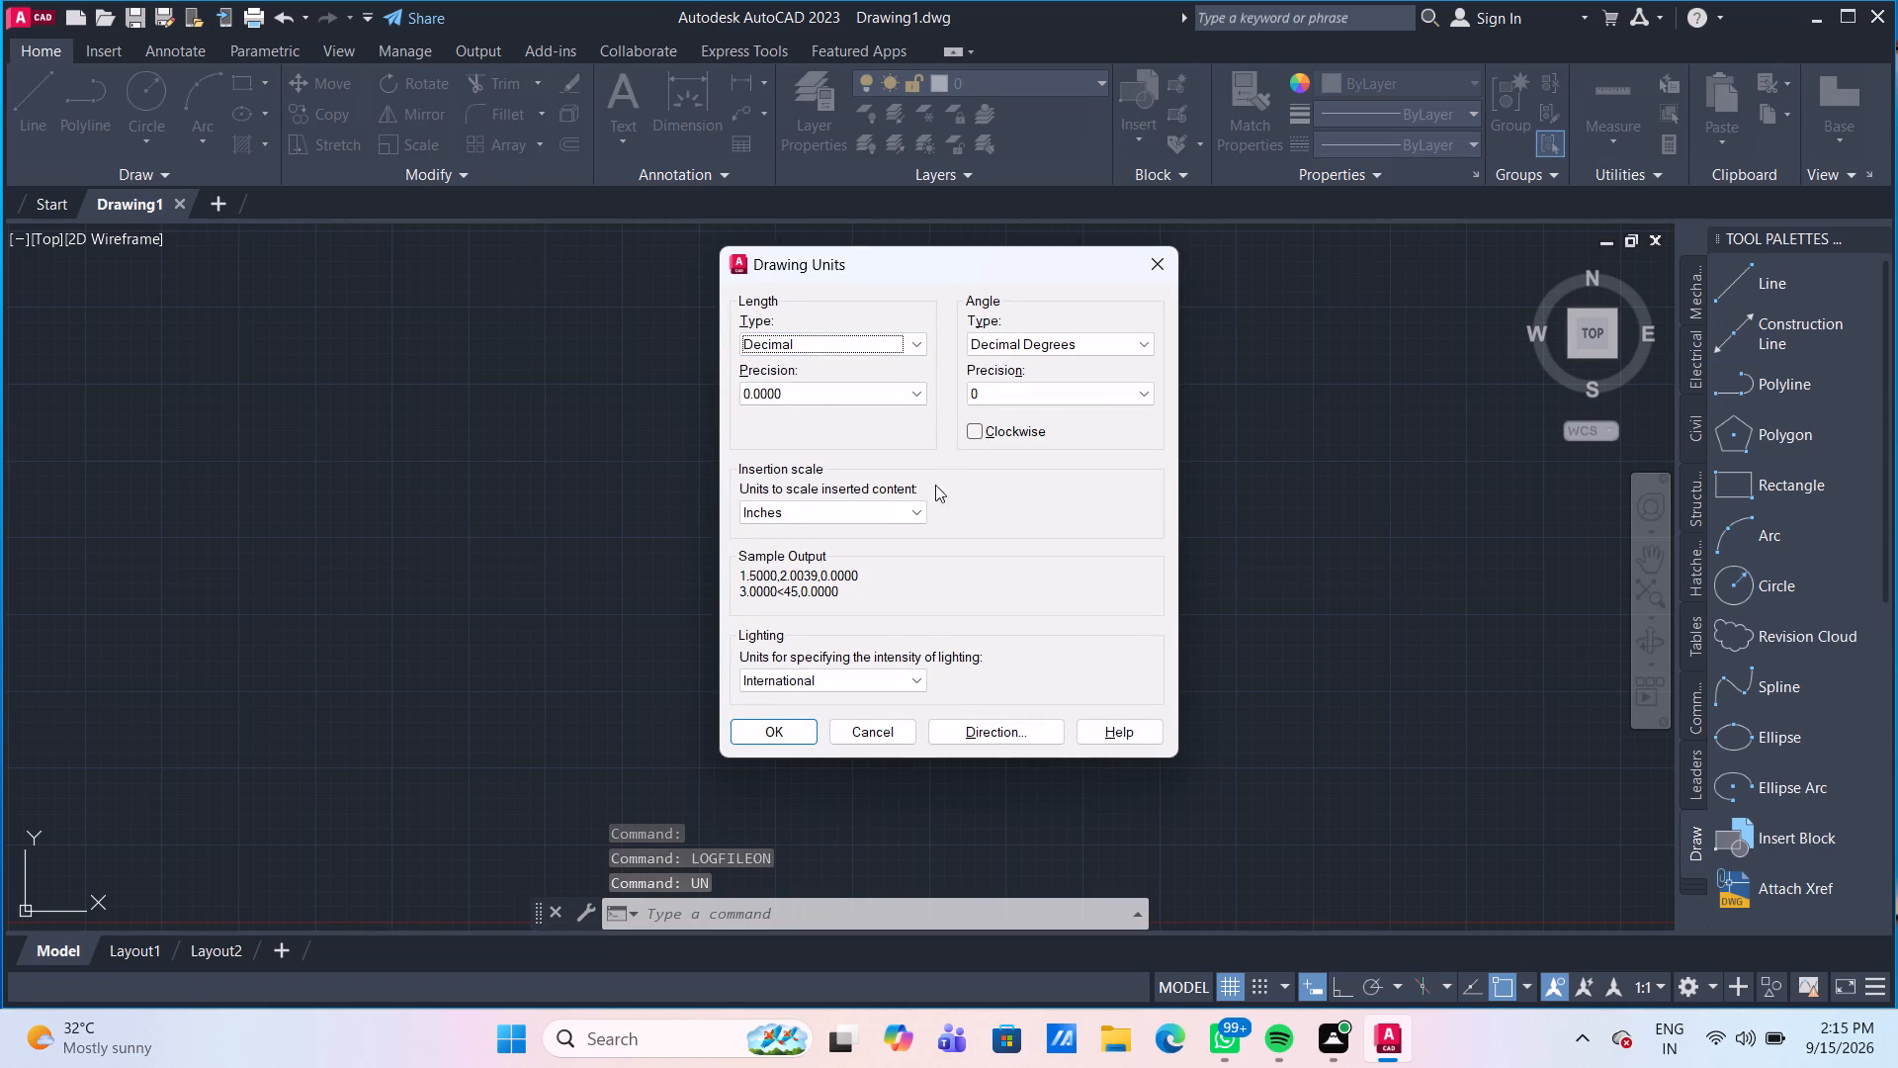
click(872, 352)
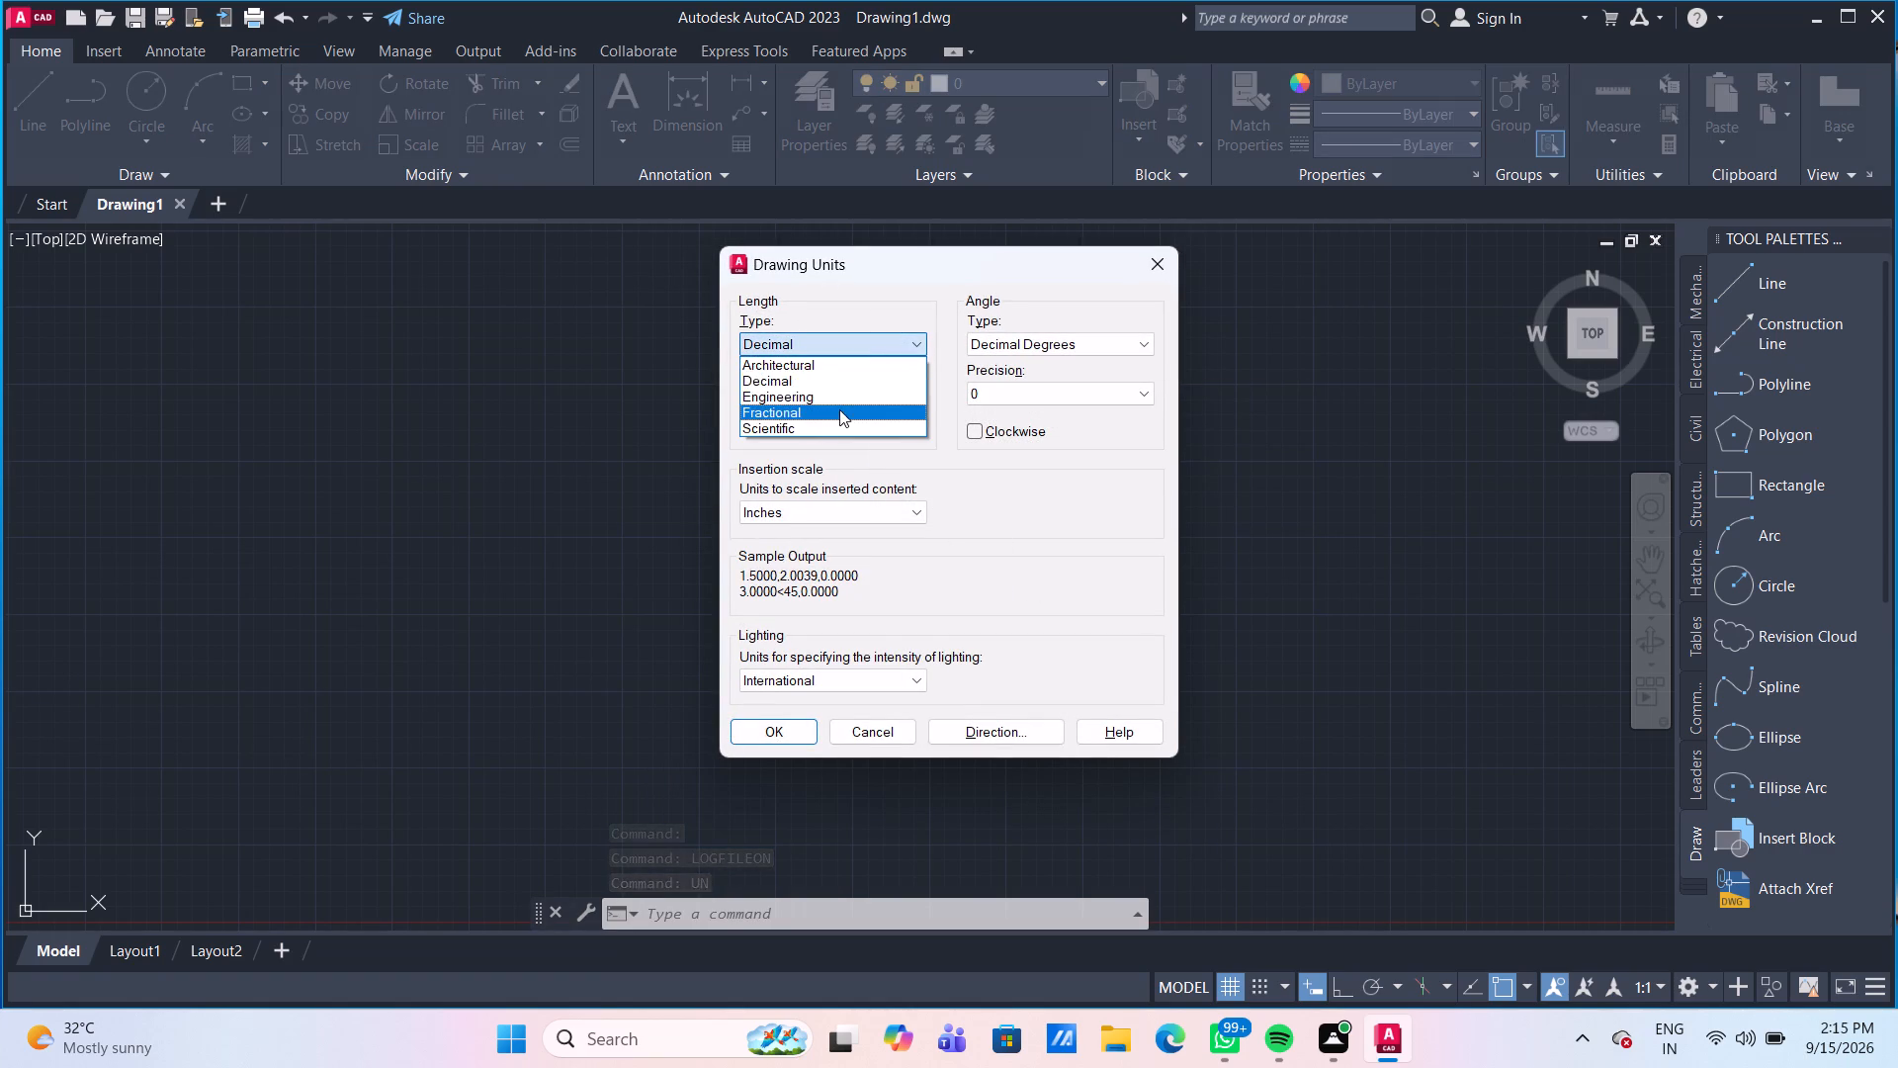
click(837, 403)
click(841, 399)
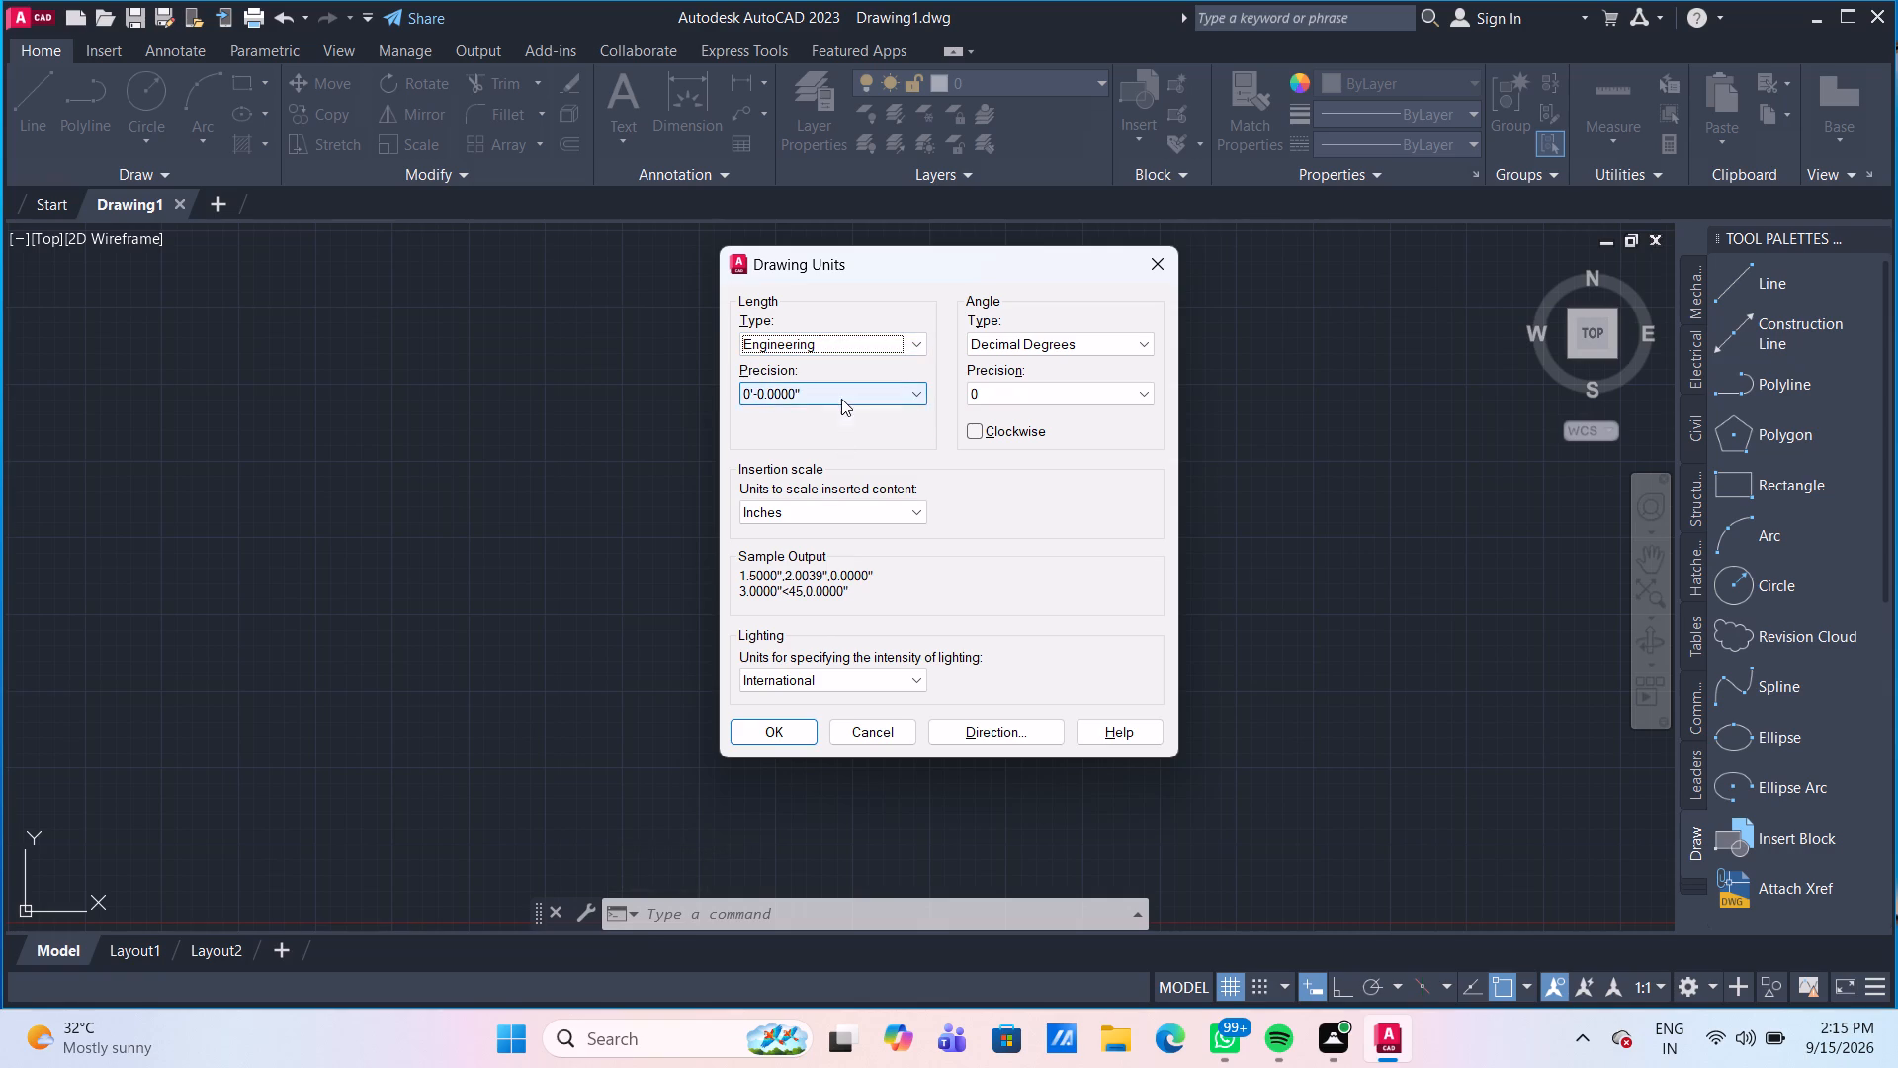
click(841, 406)
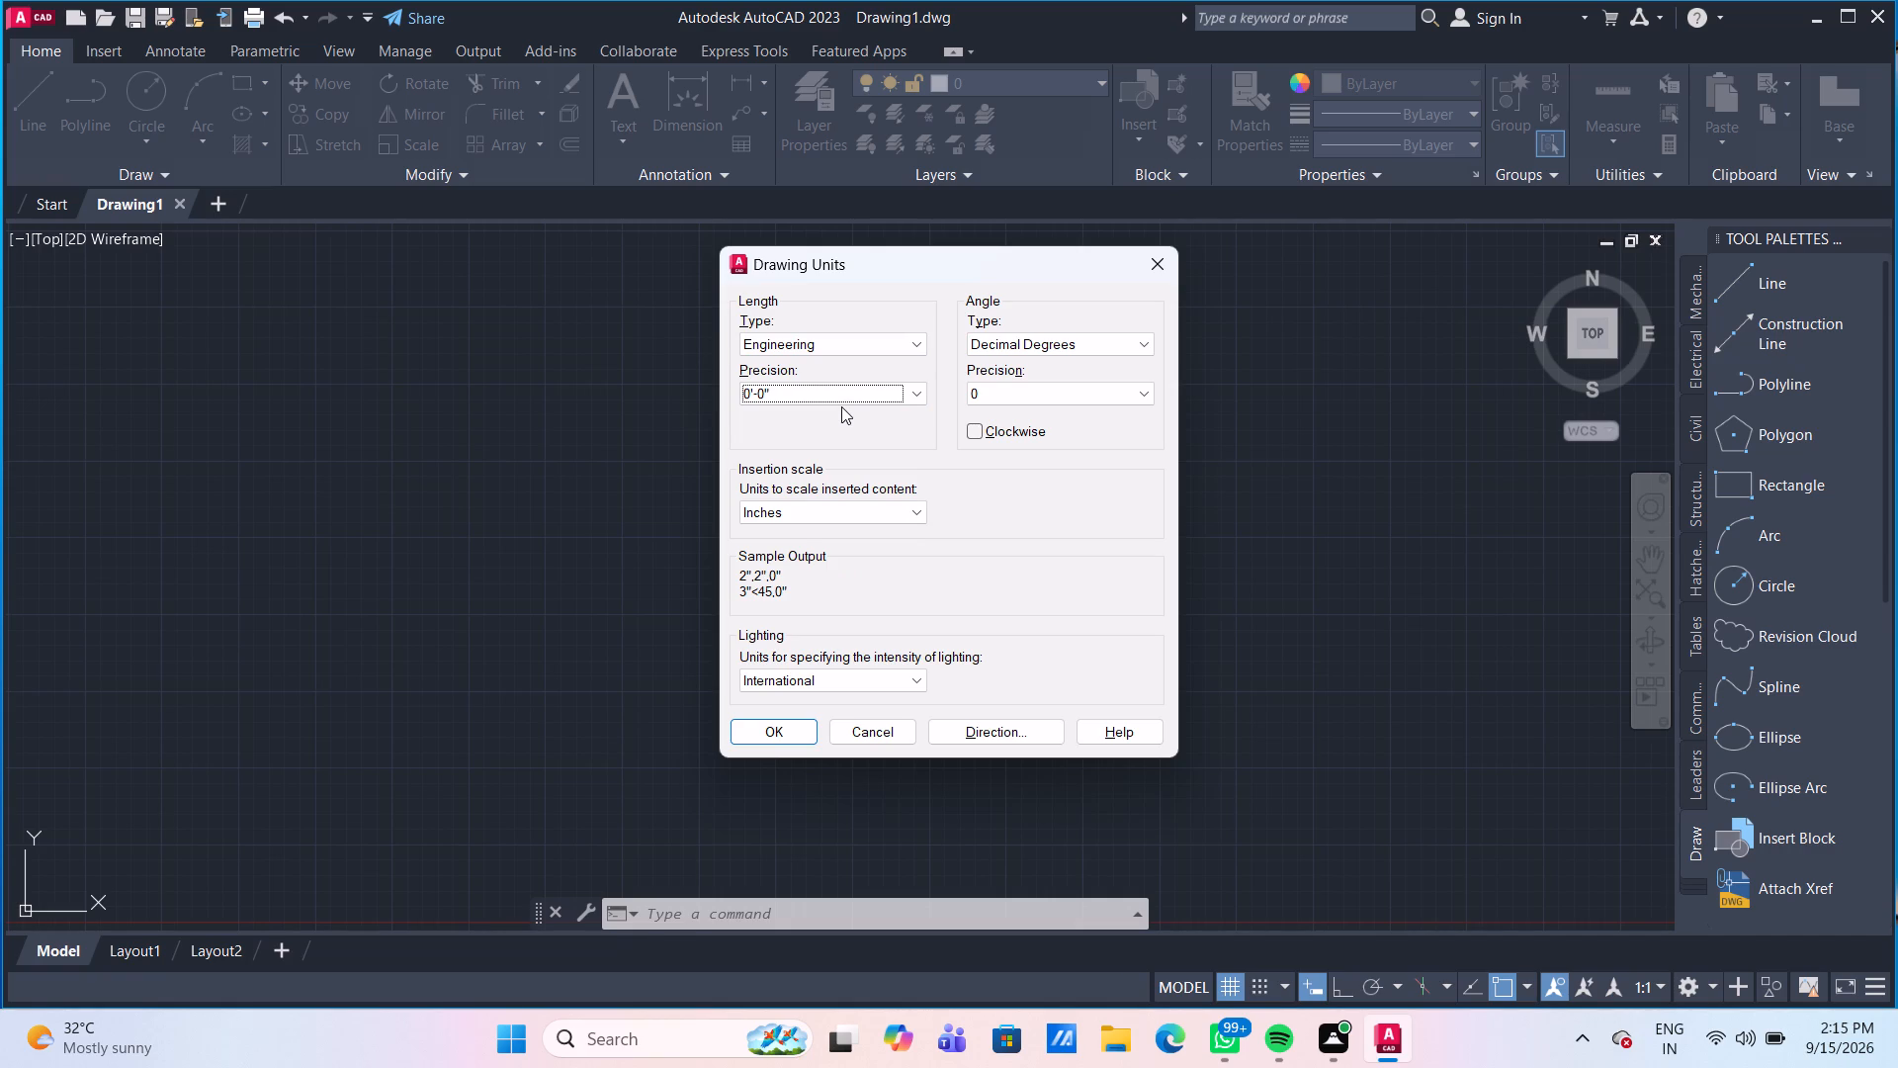
click(877, 511)
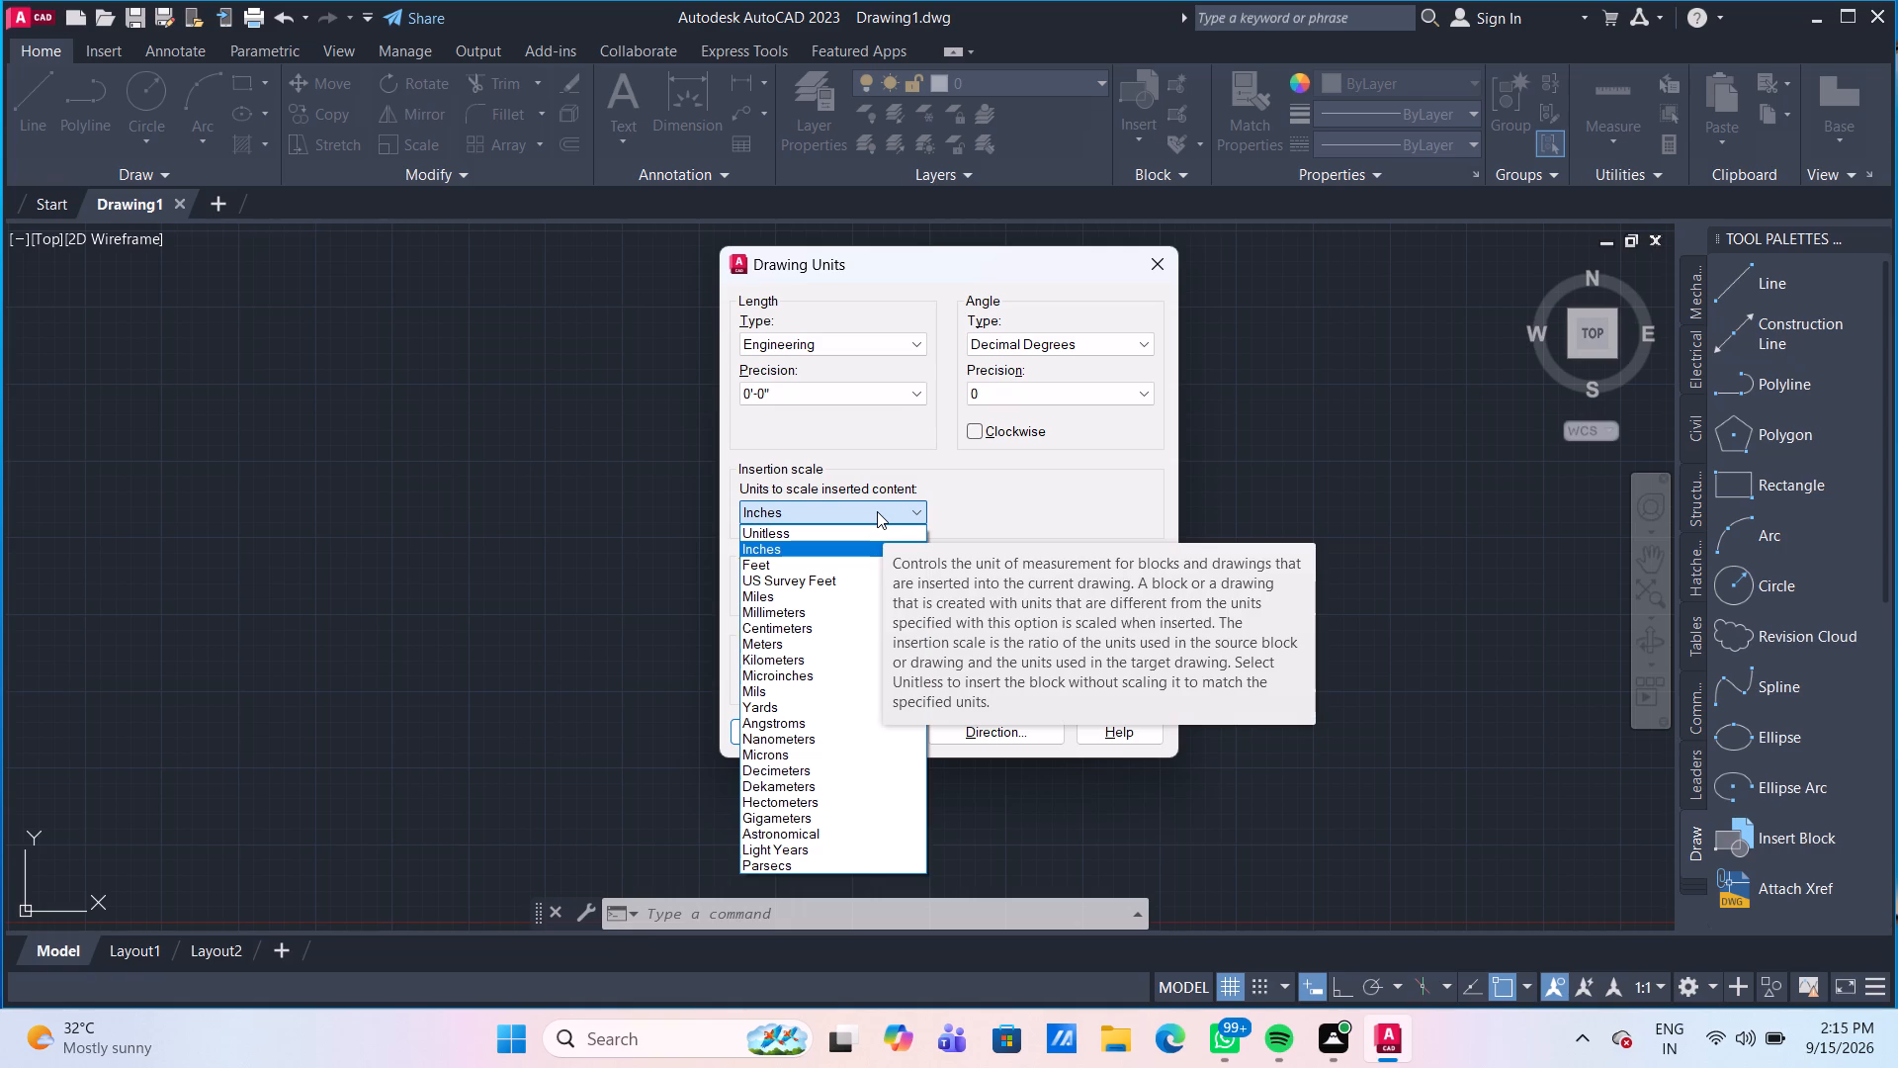
click(877, 511)
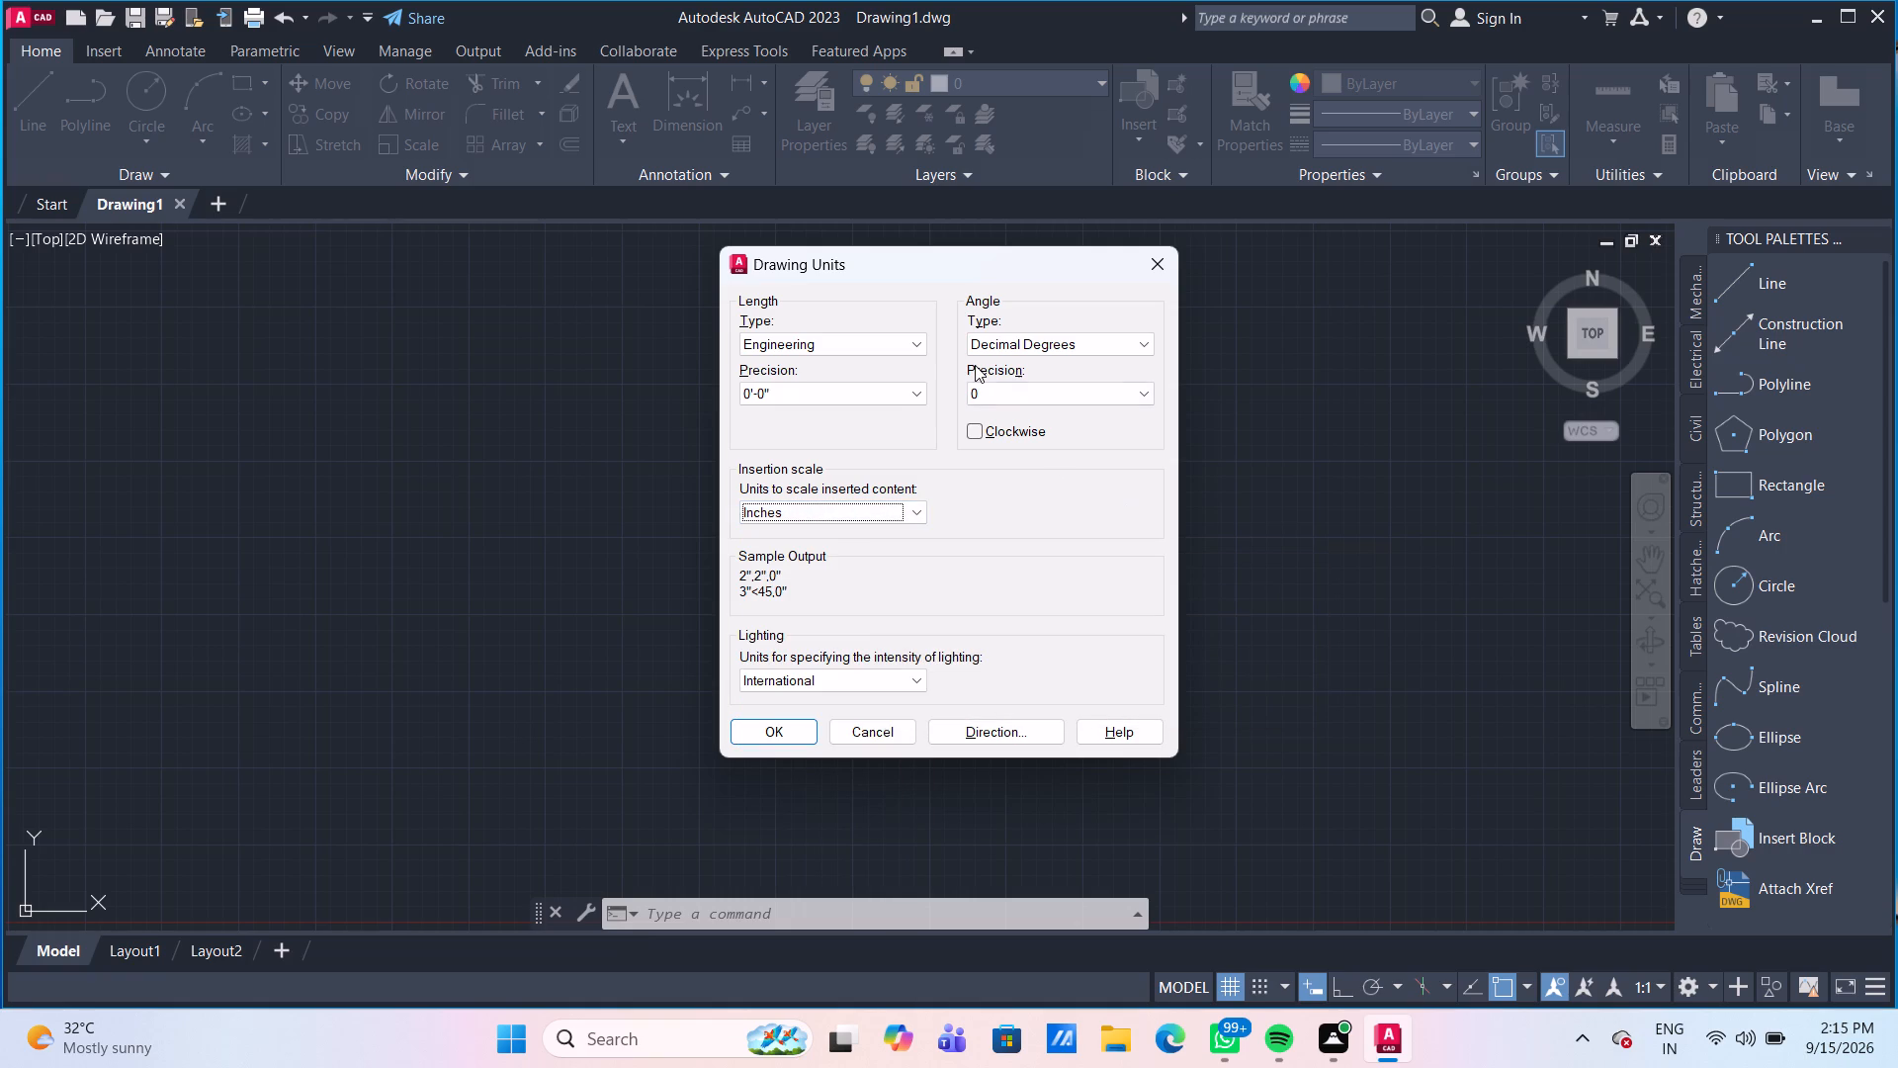
click(793, 736)
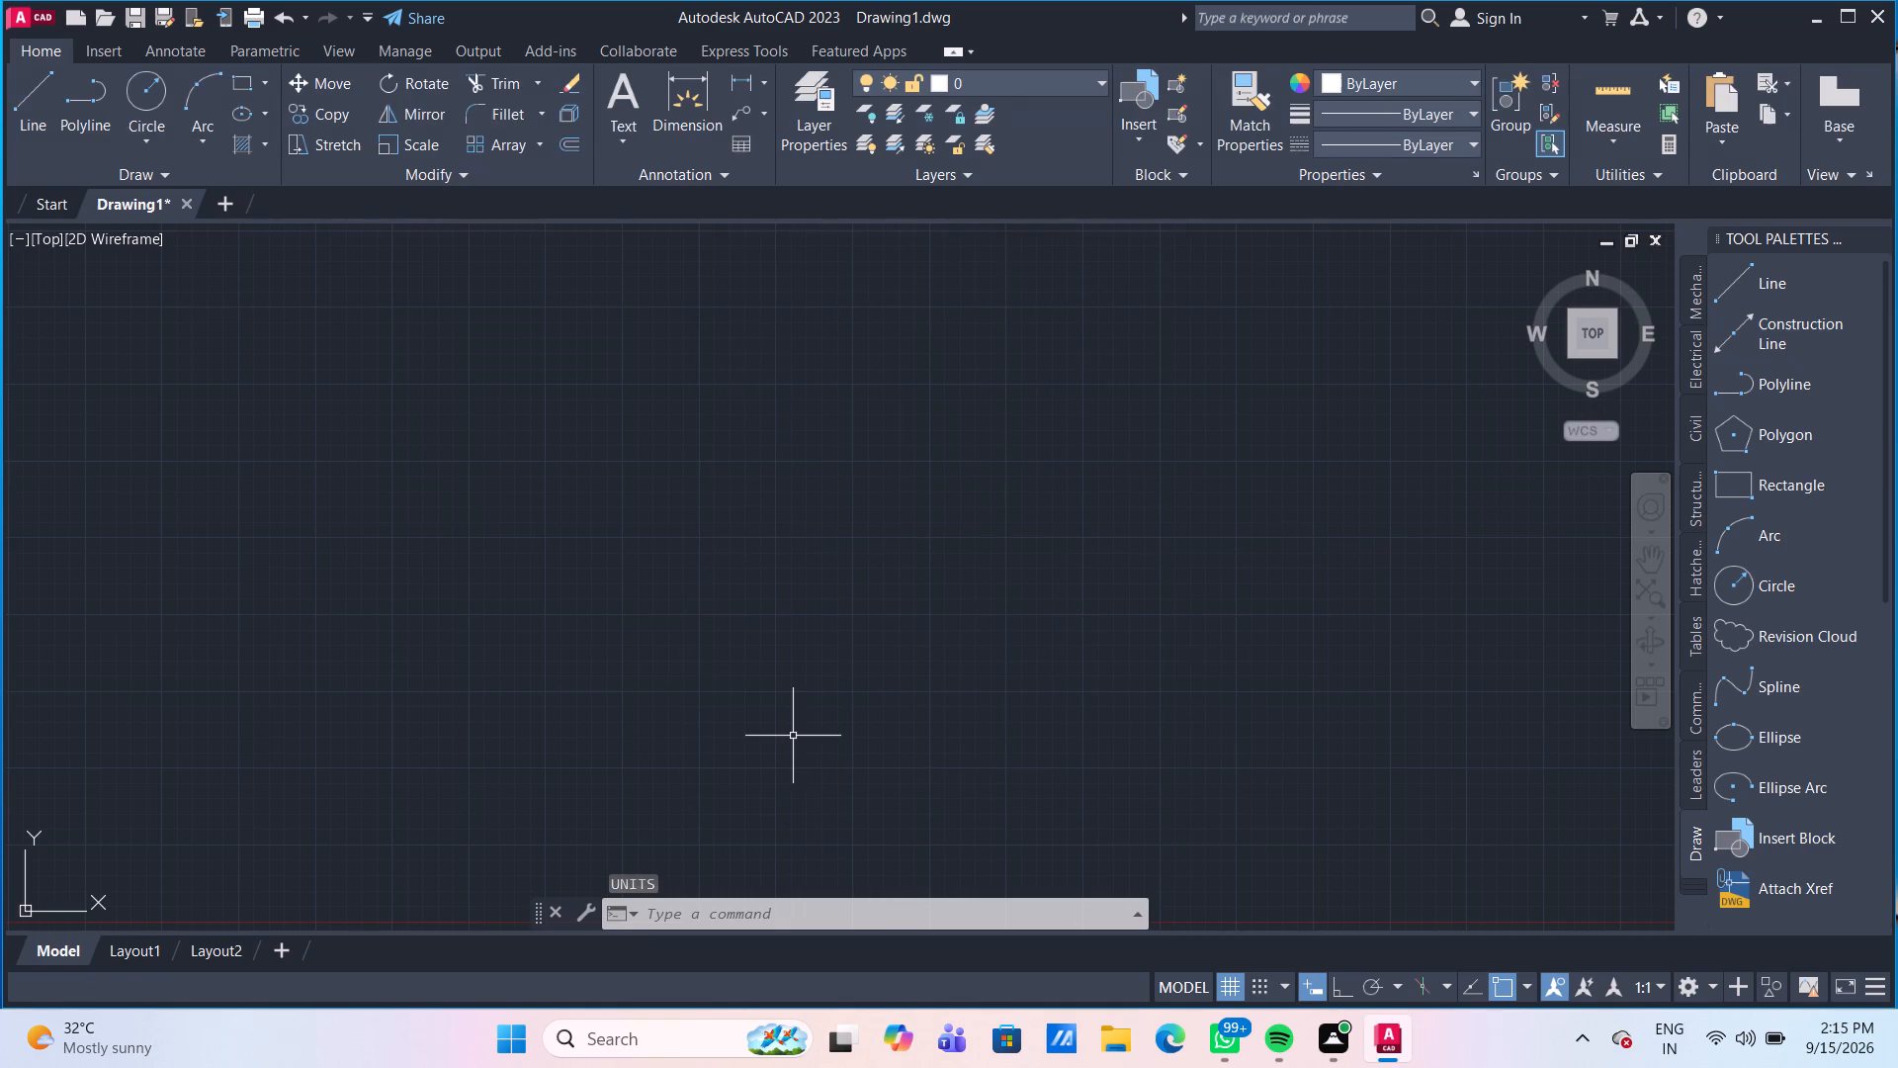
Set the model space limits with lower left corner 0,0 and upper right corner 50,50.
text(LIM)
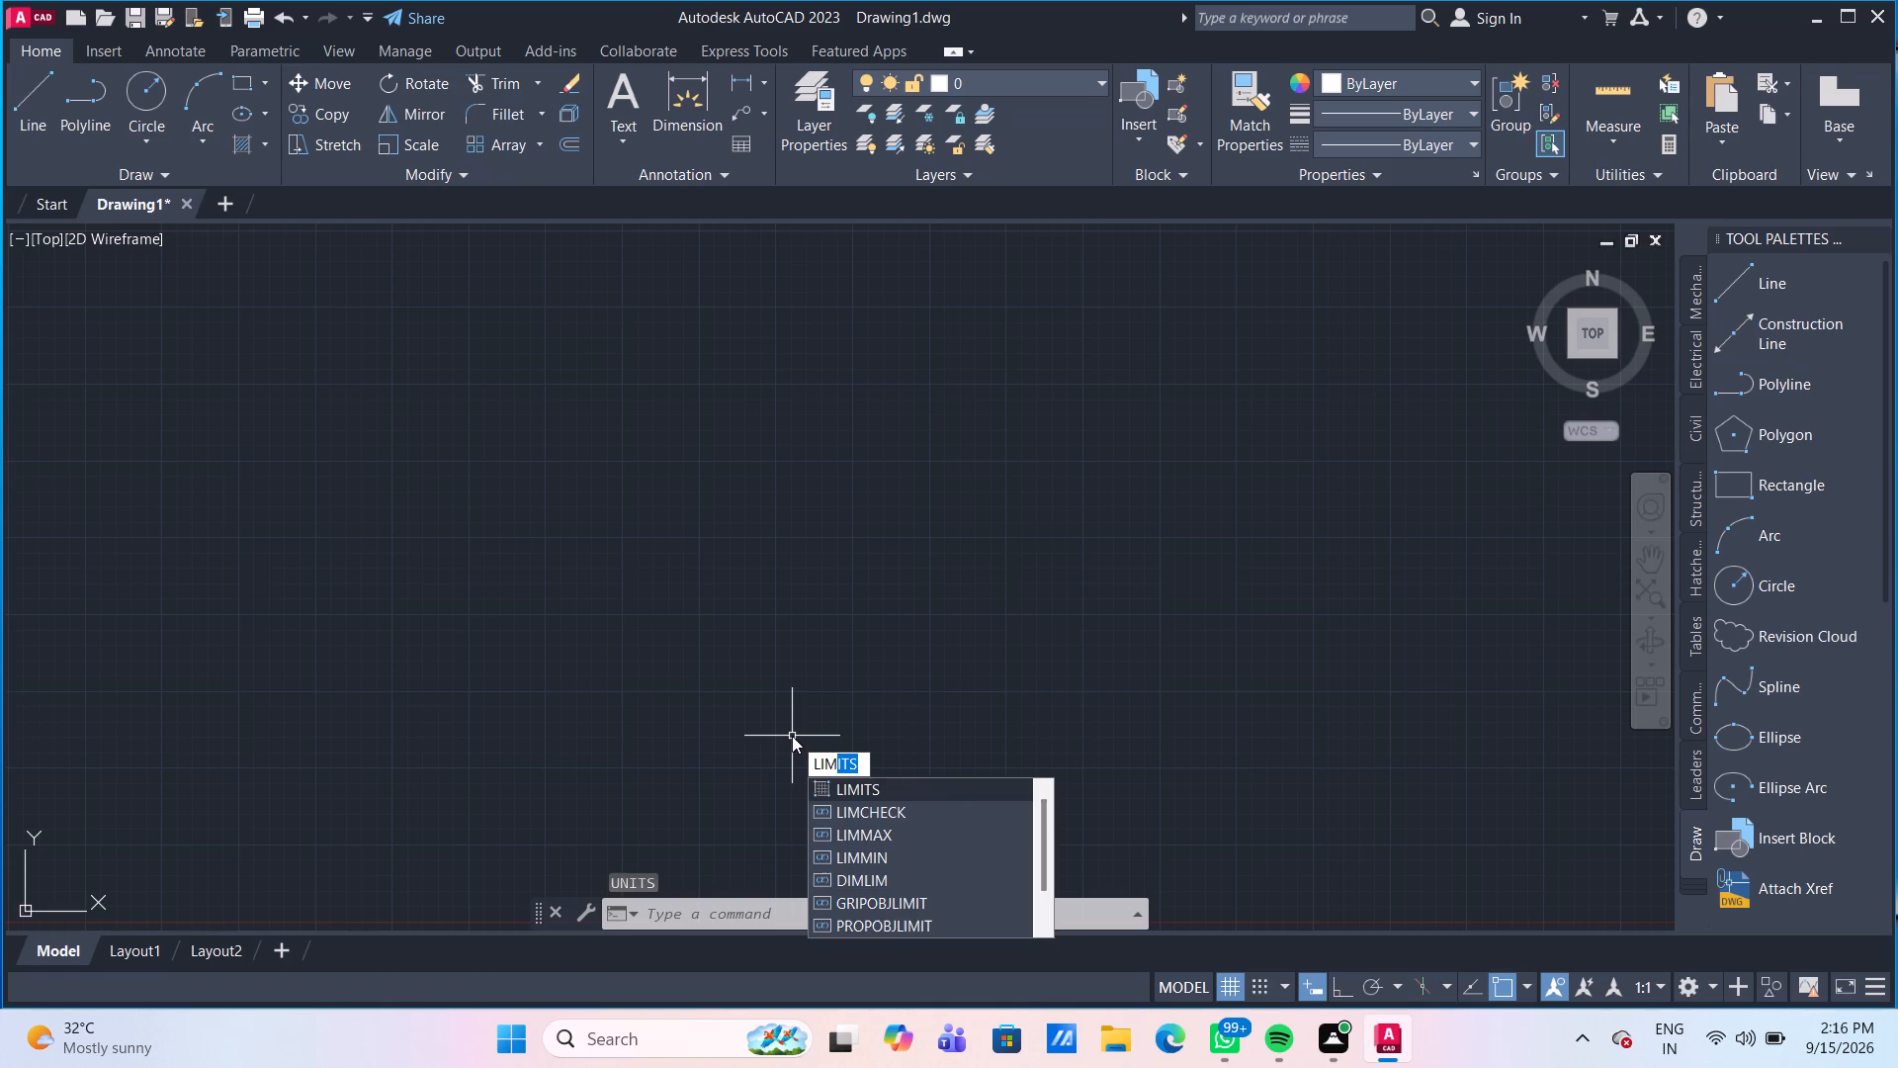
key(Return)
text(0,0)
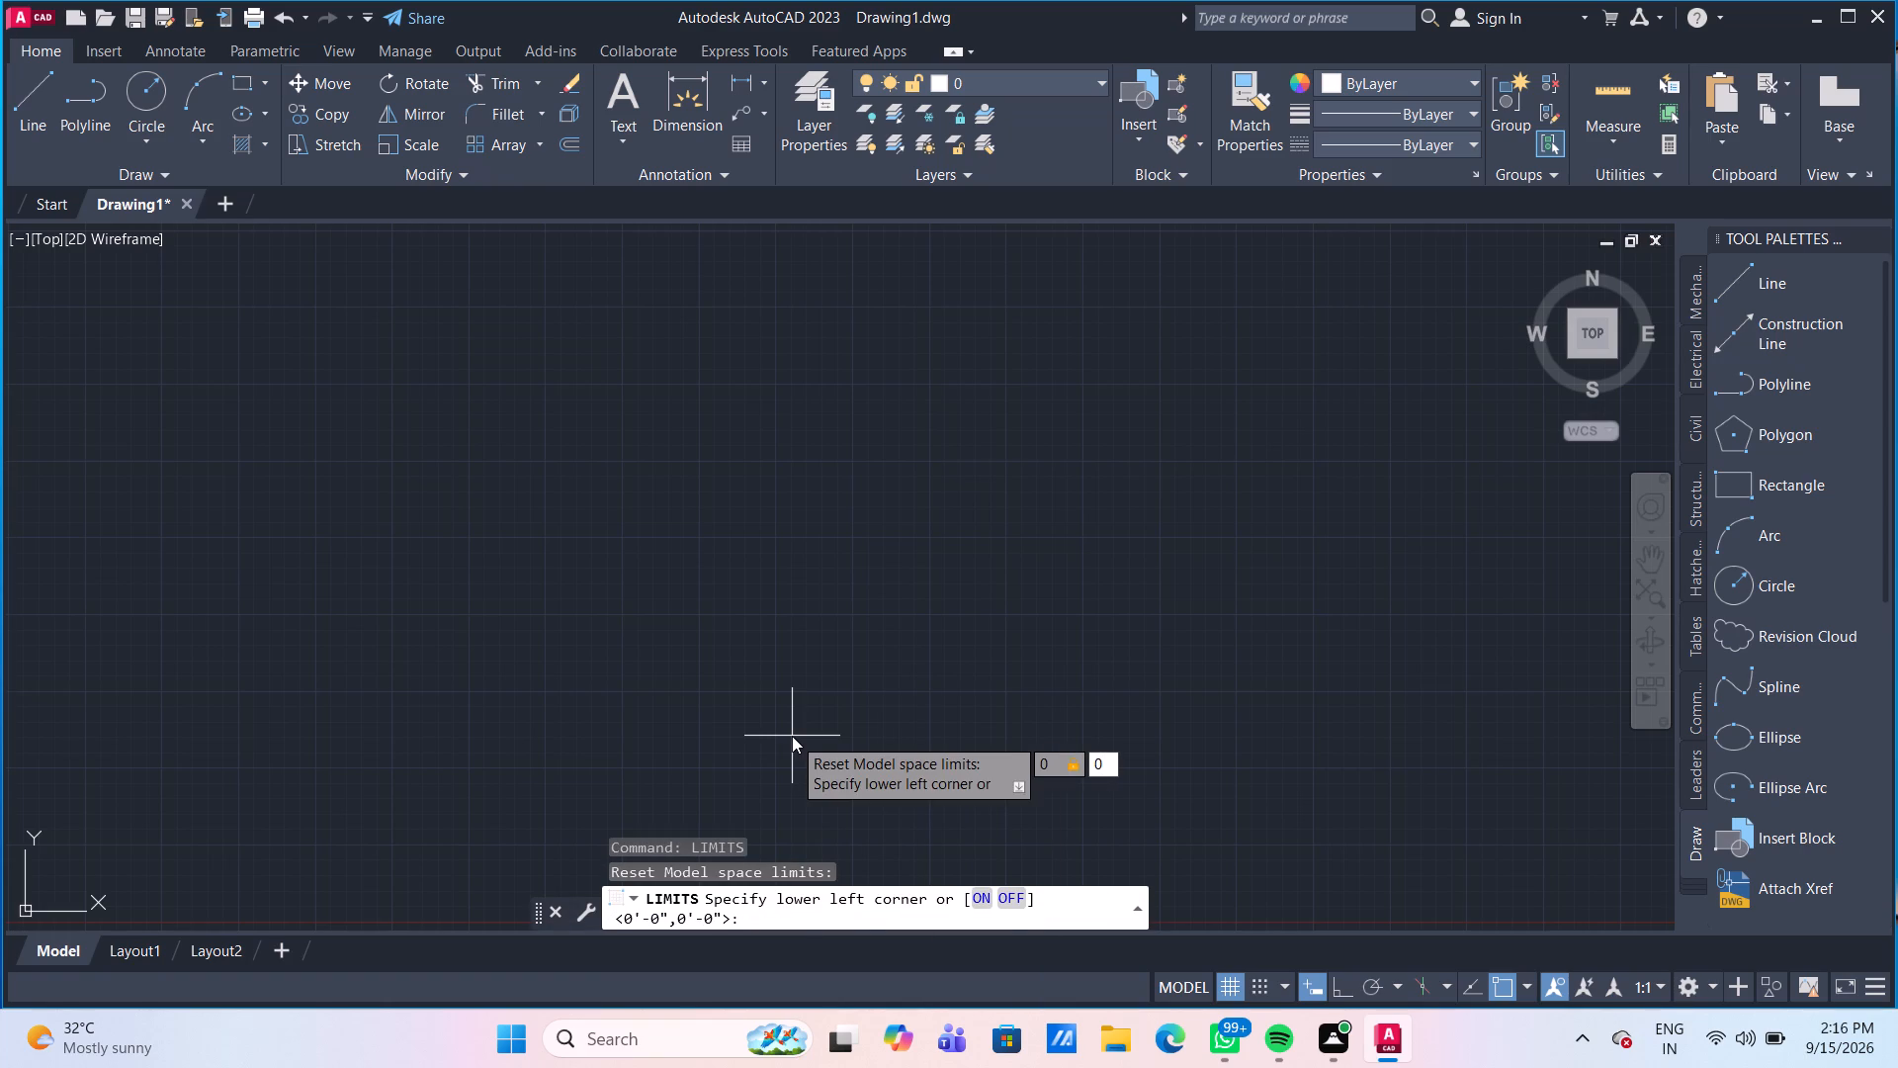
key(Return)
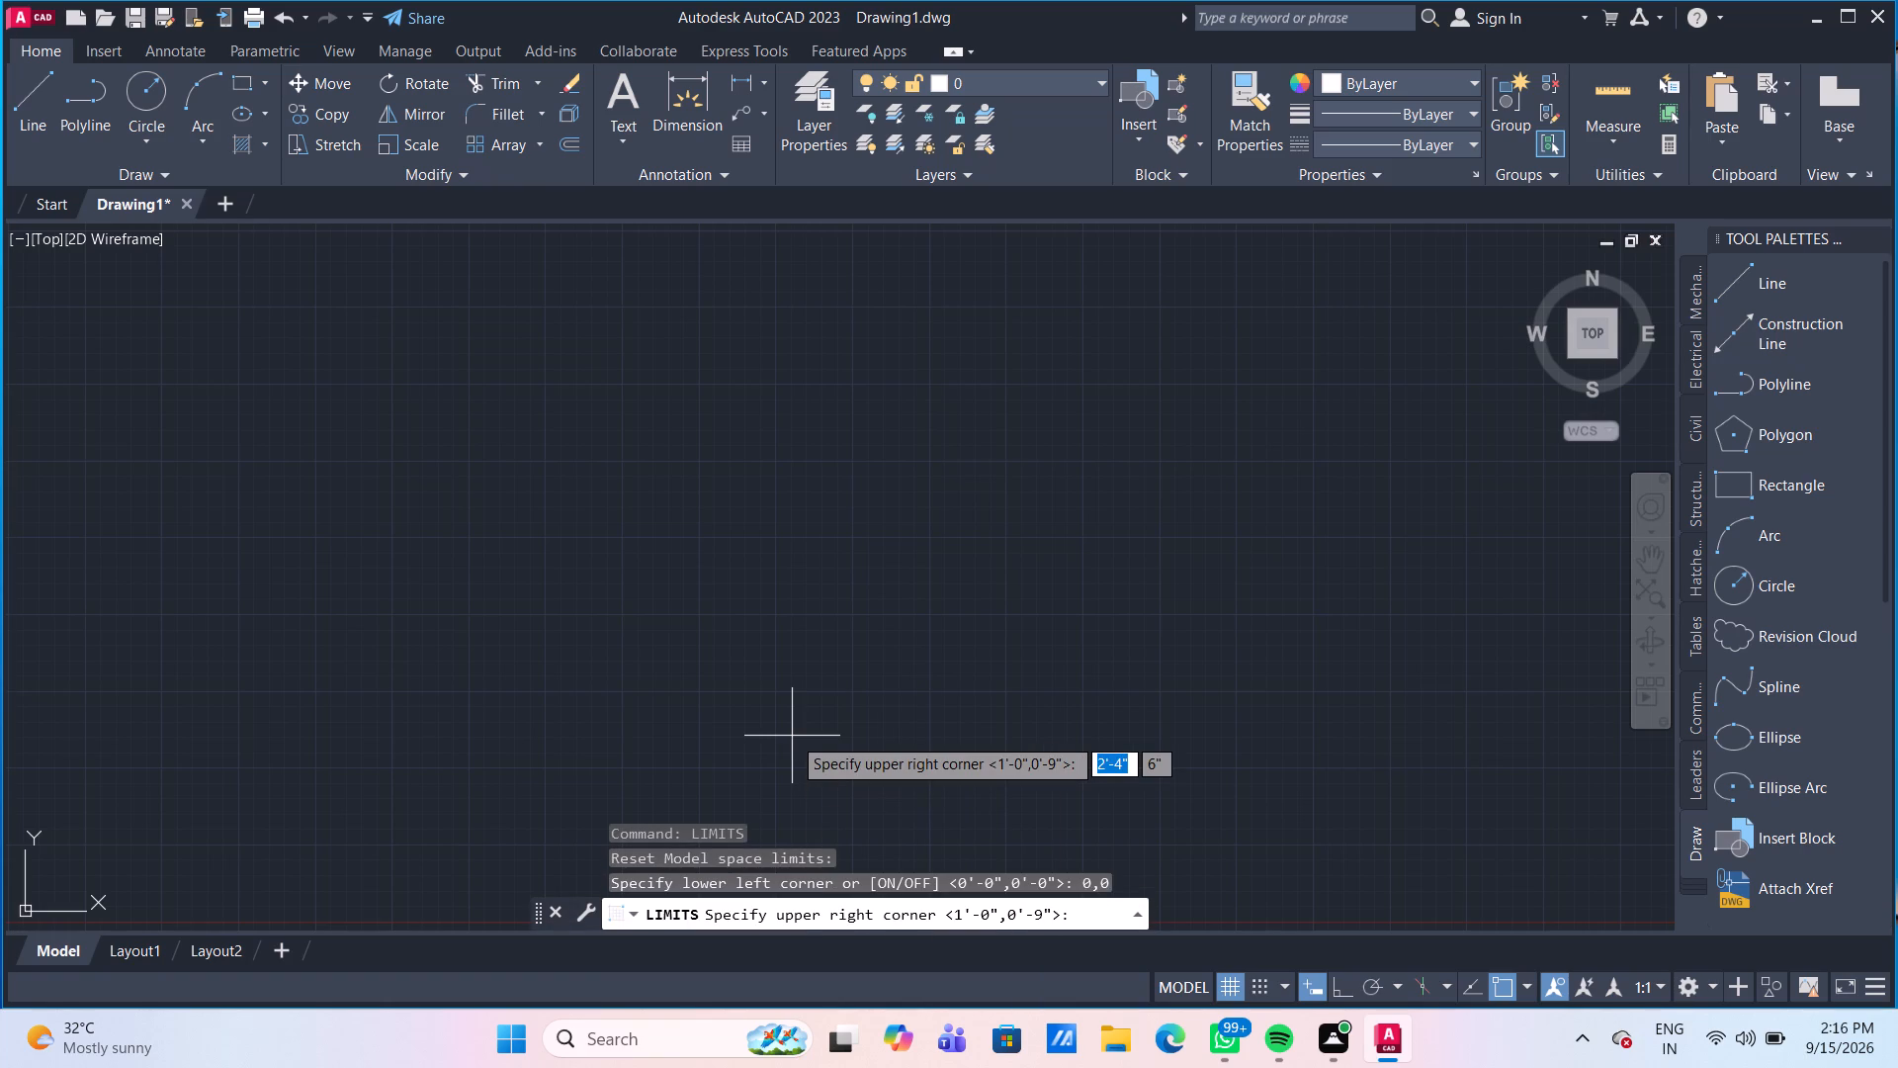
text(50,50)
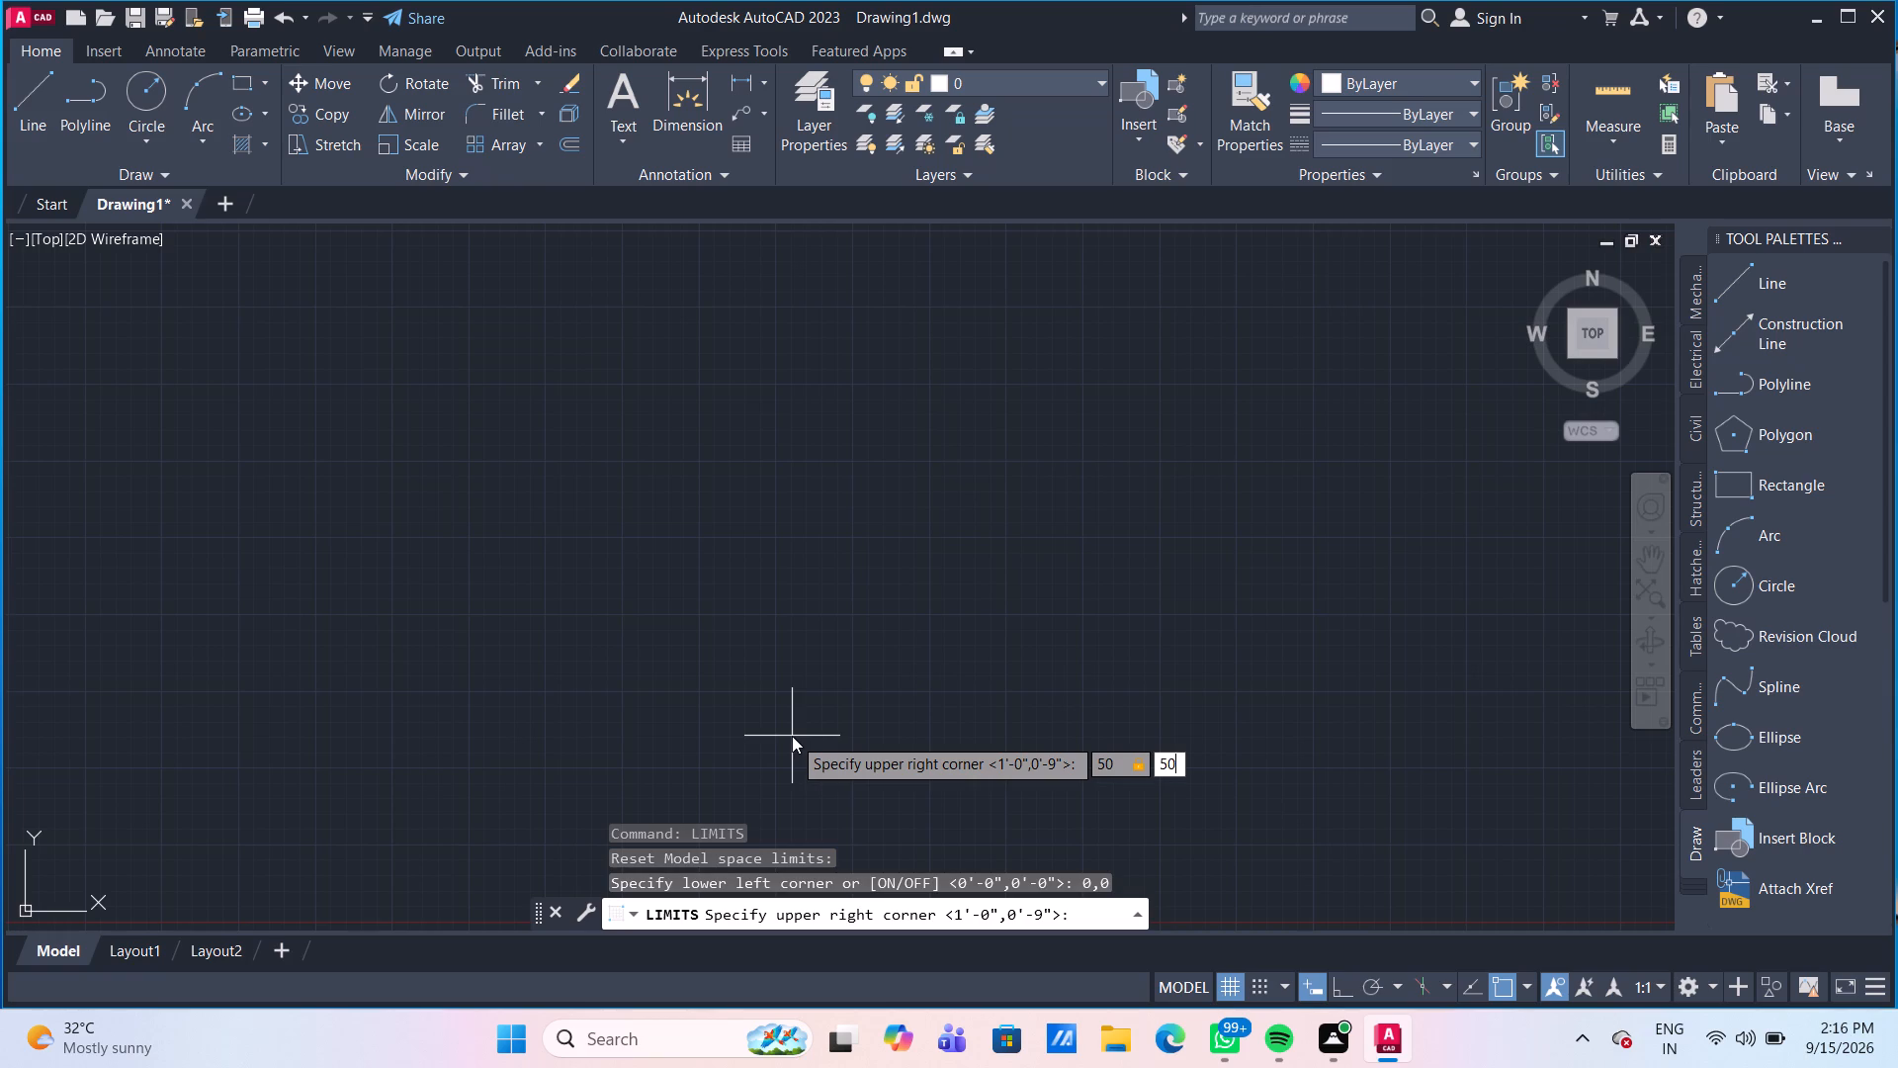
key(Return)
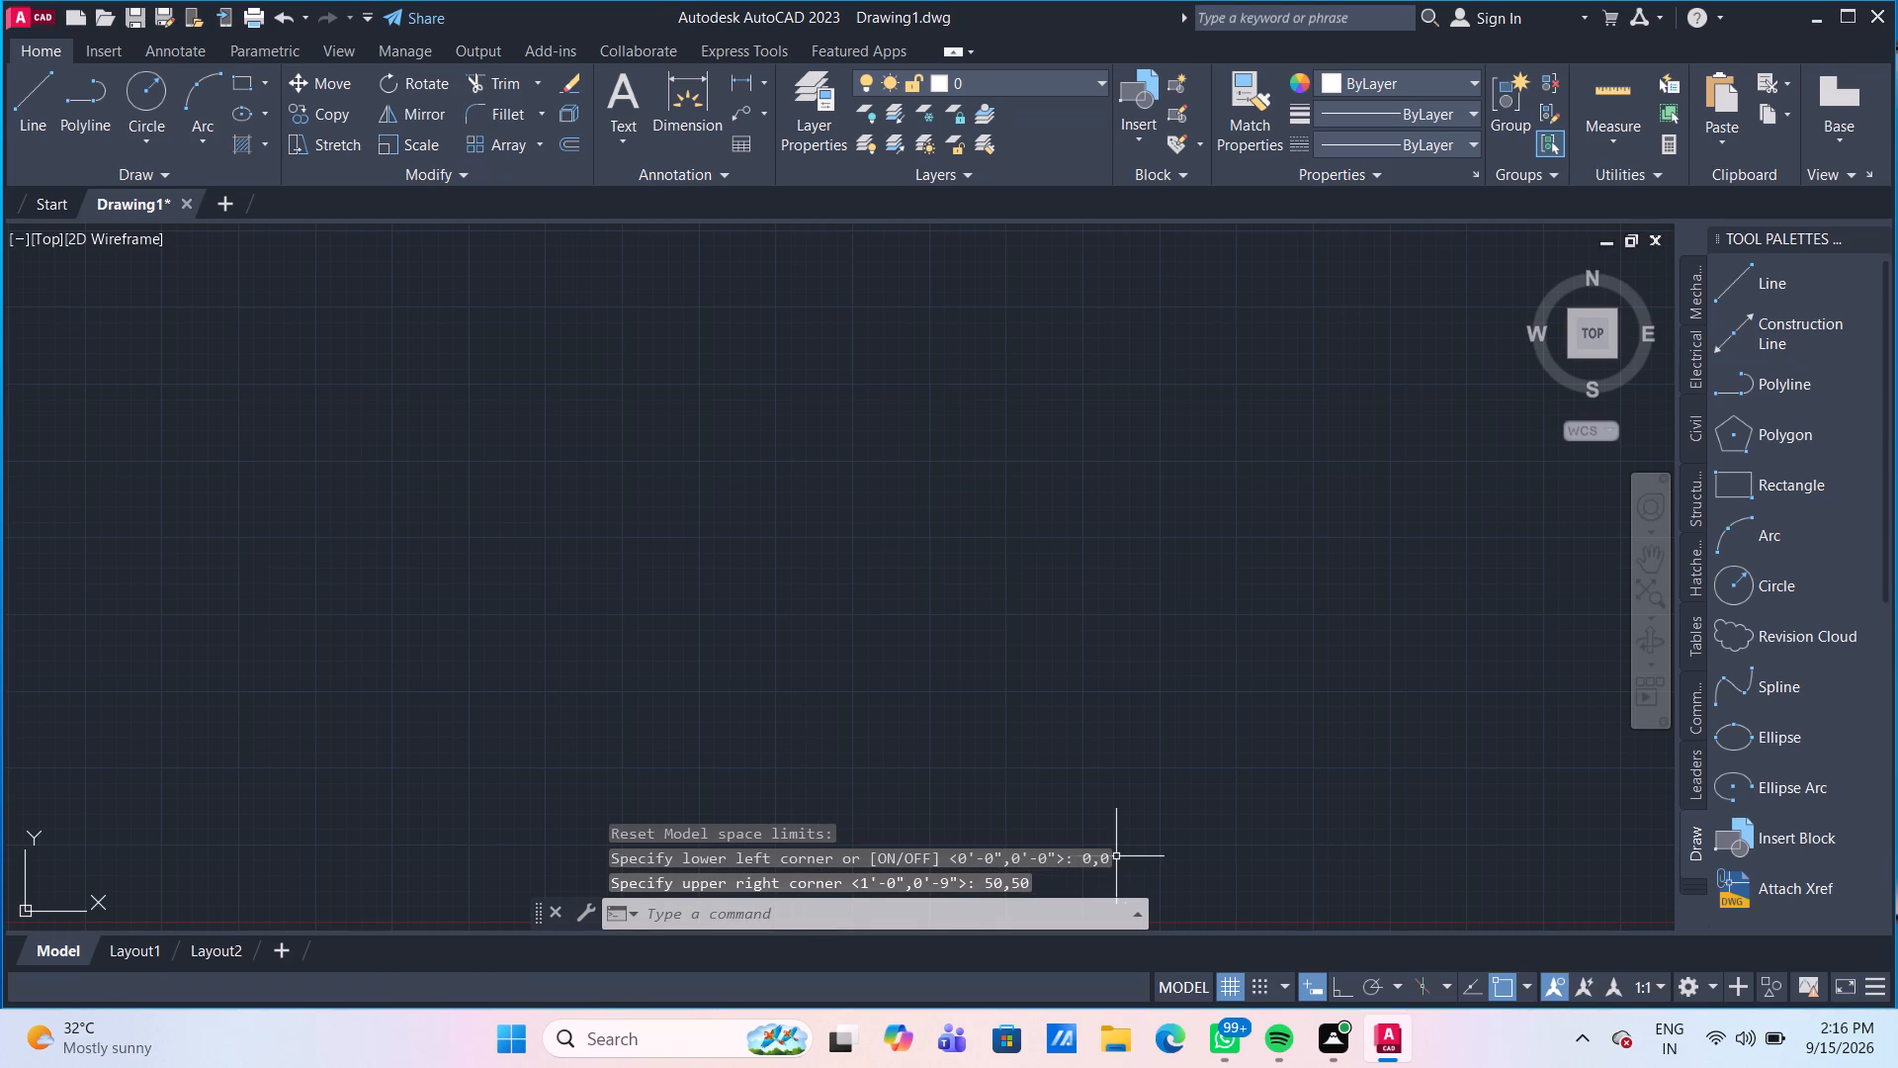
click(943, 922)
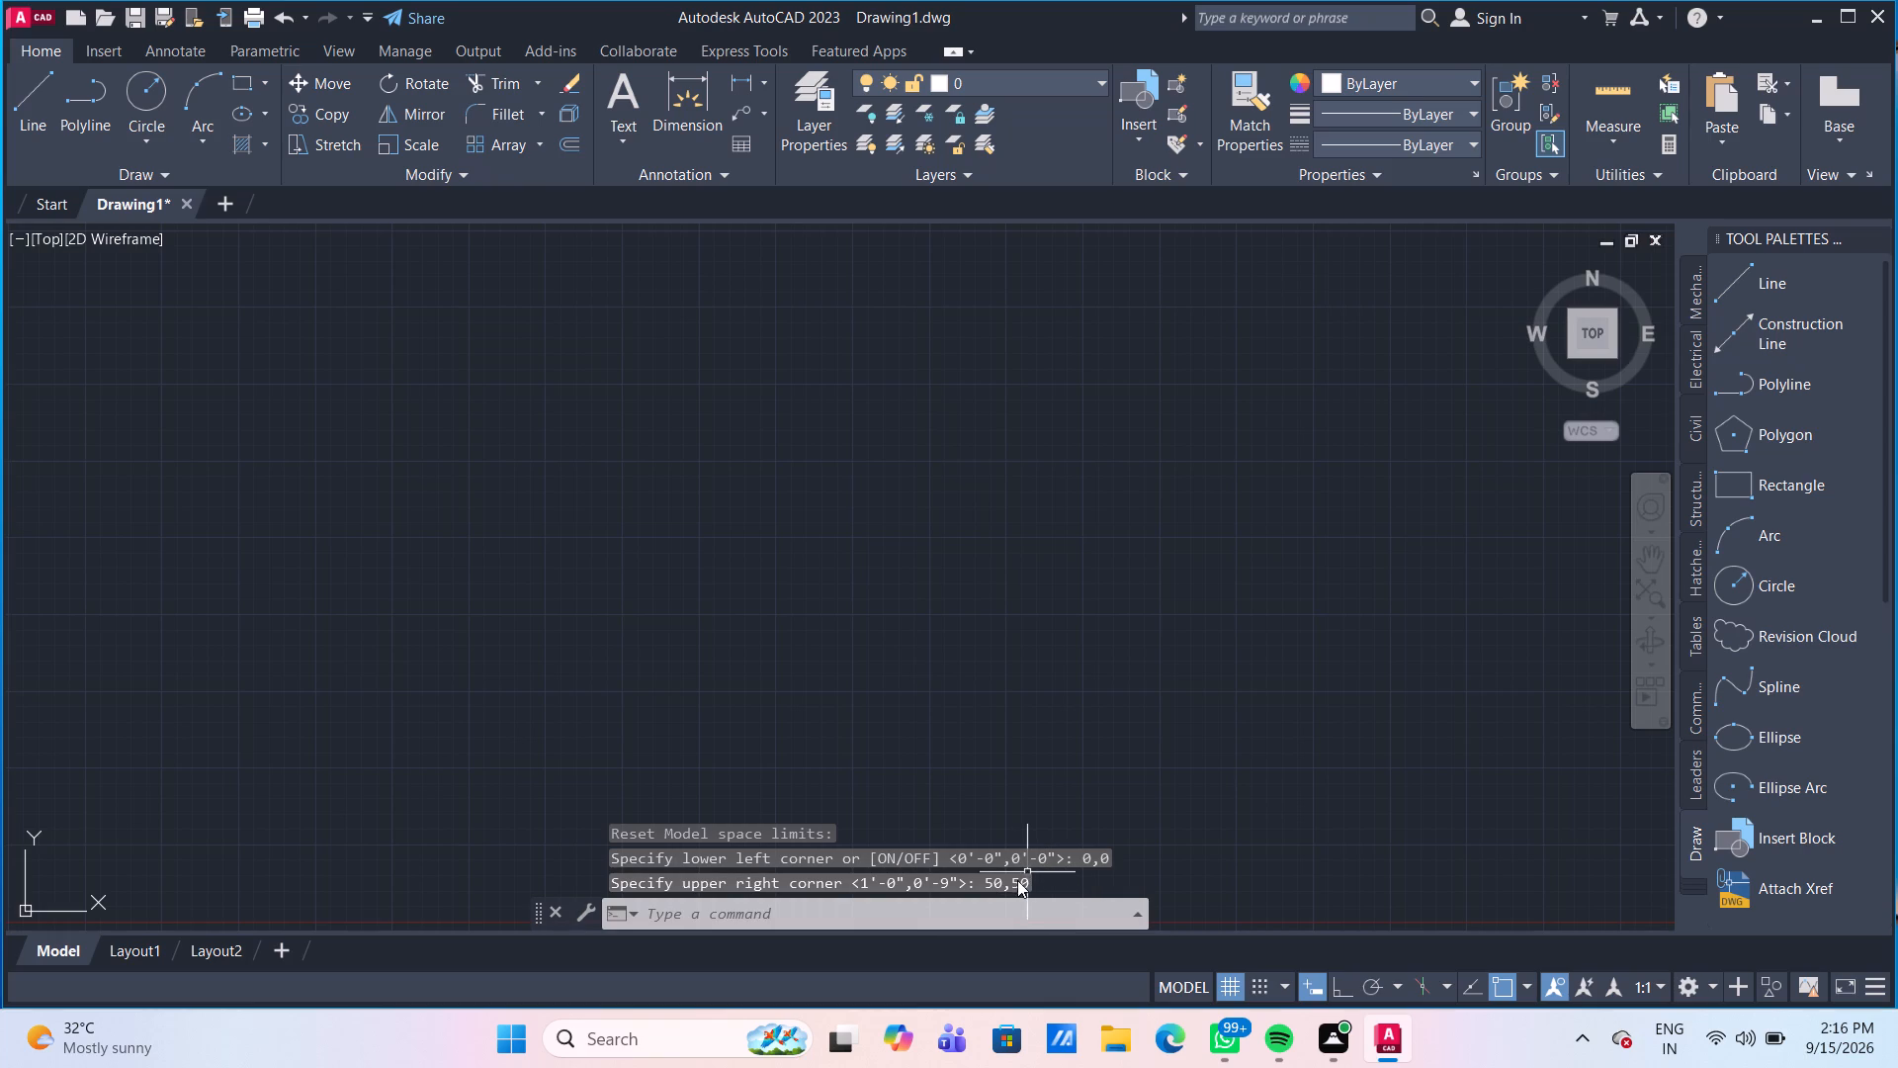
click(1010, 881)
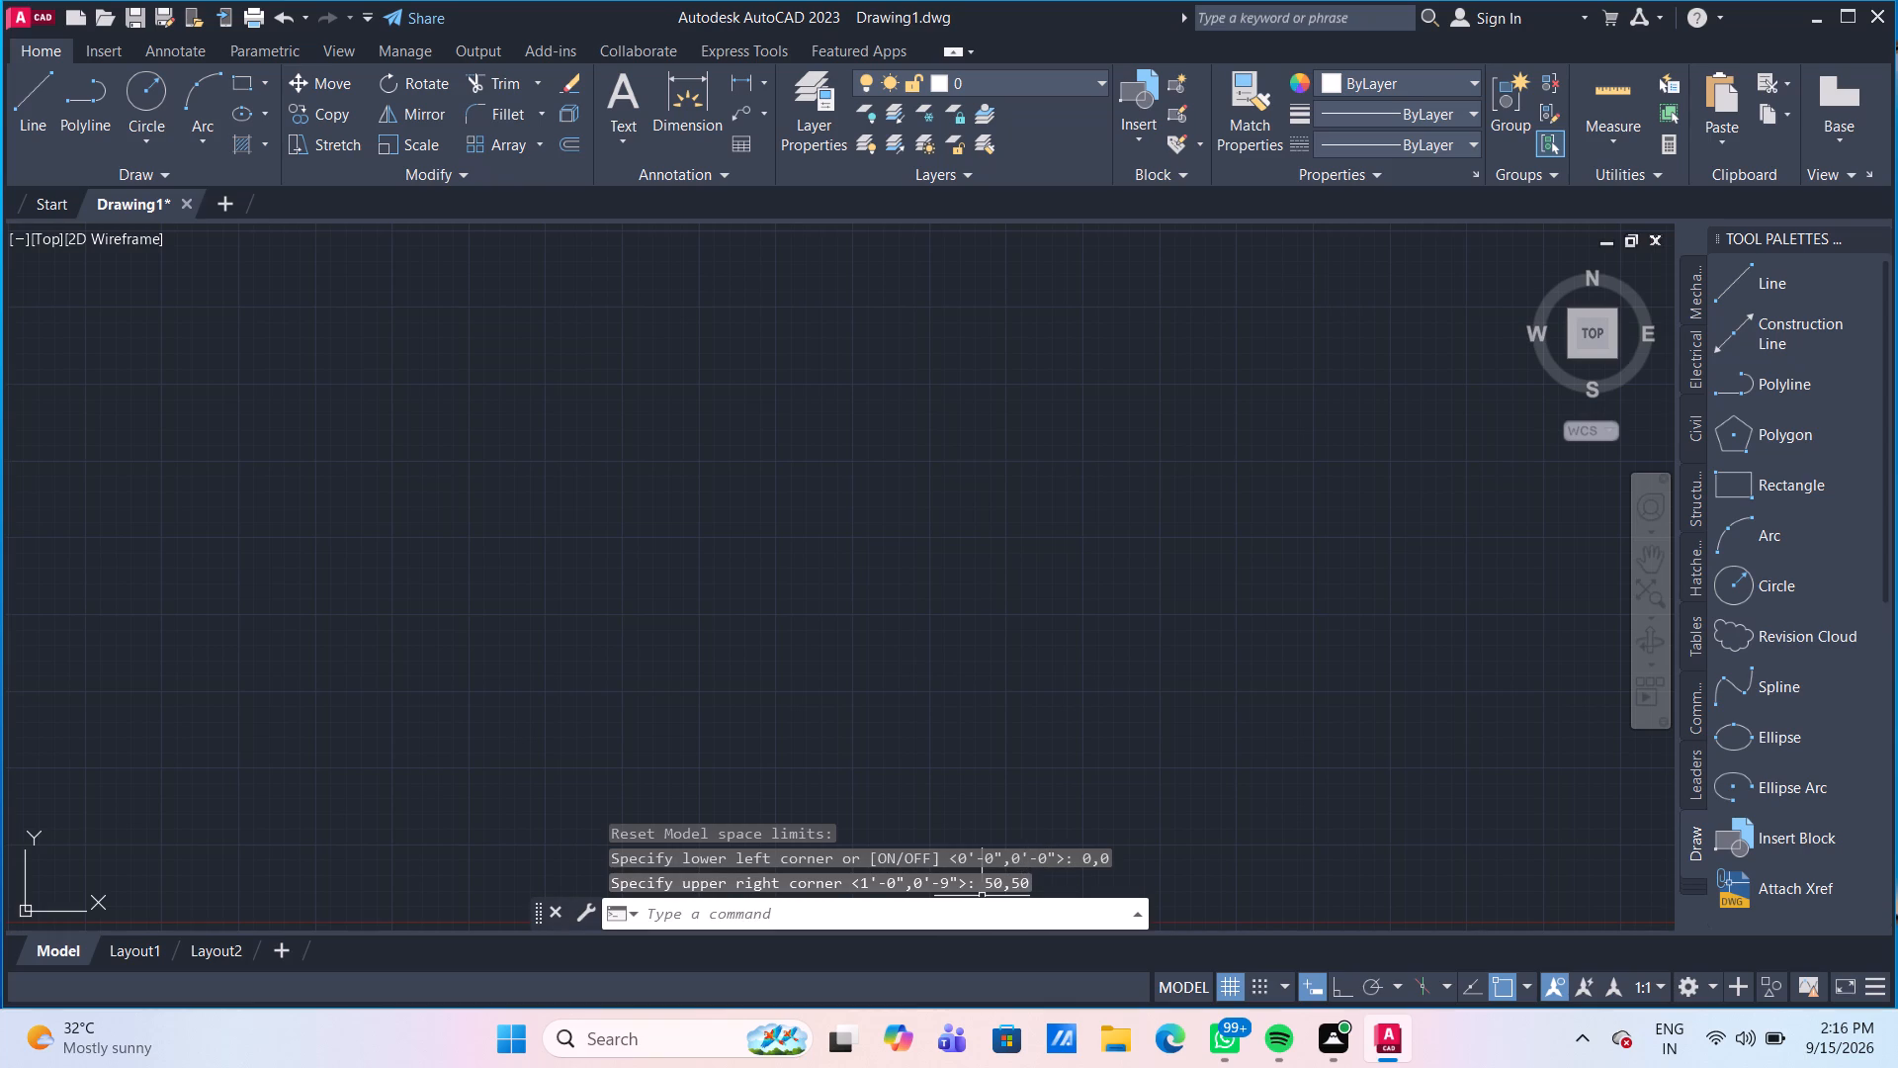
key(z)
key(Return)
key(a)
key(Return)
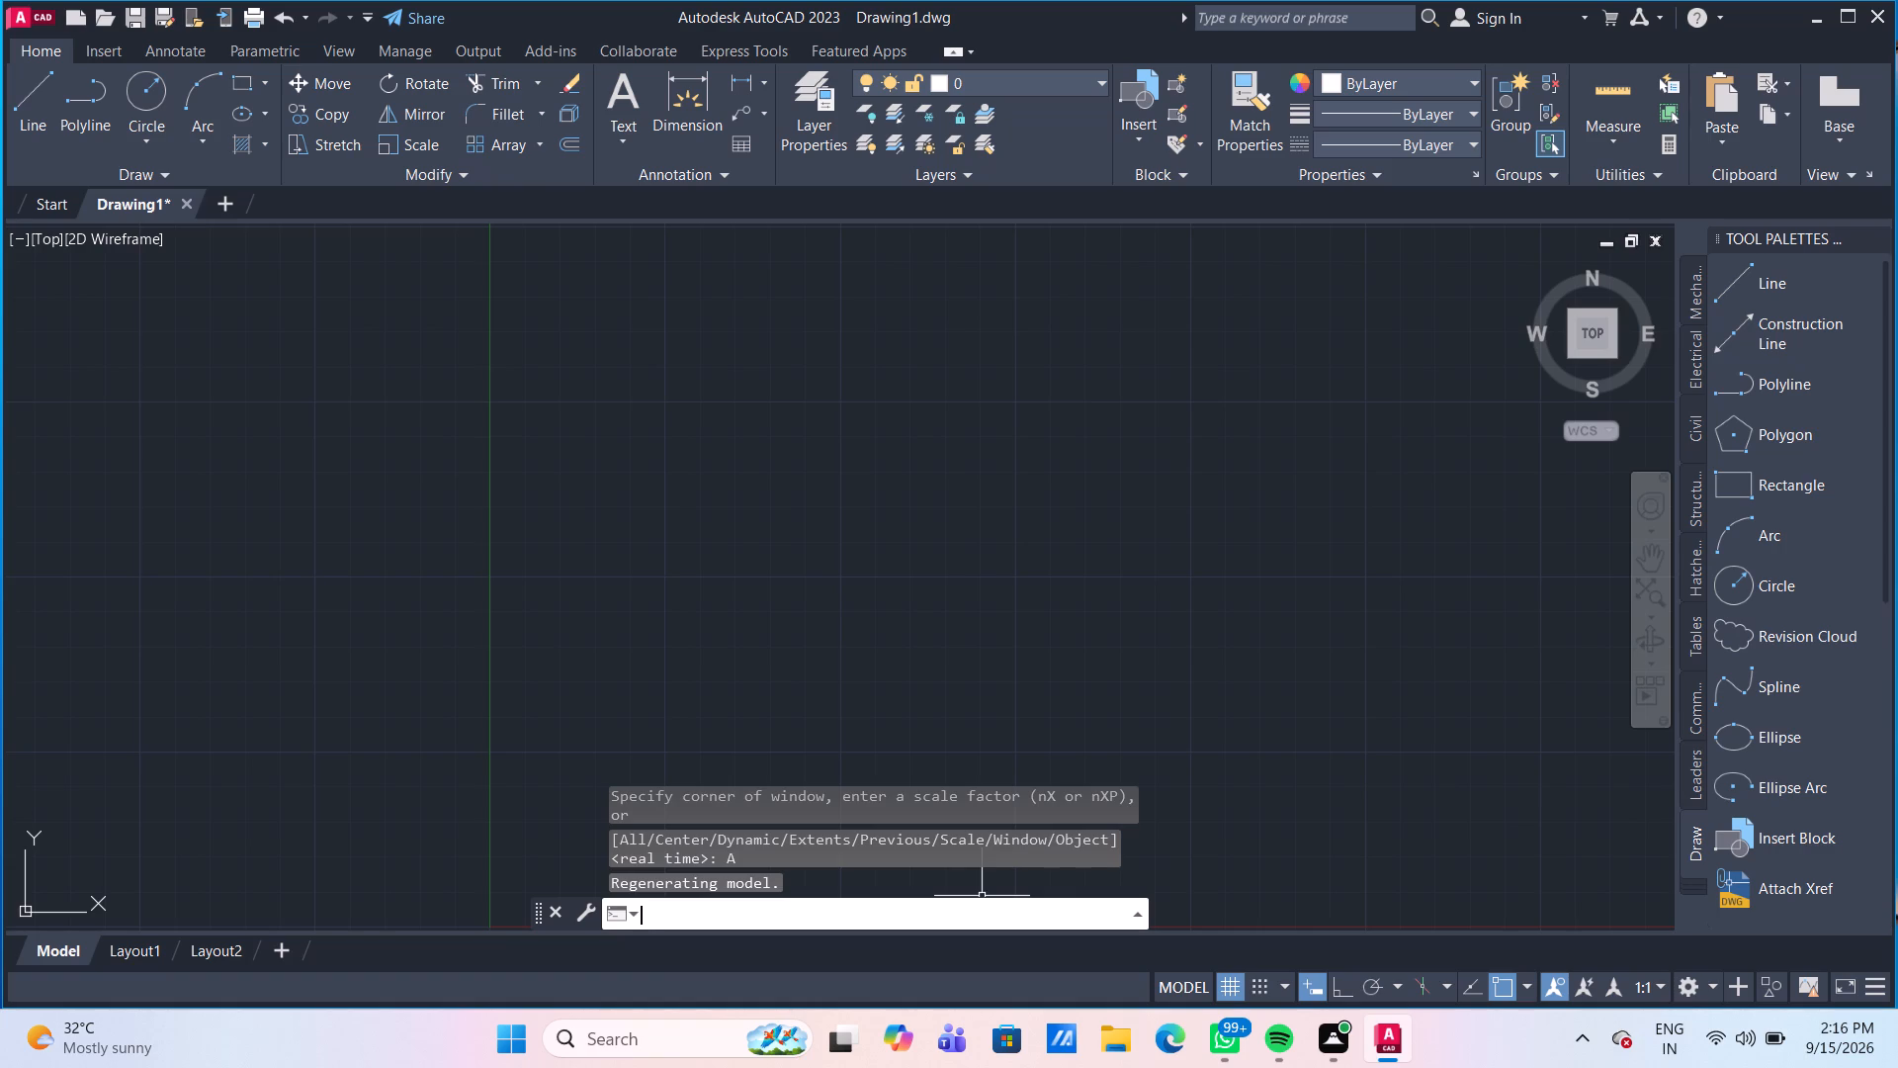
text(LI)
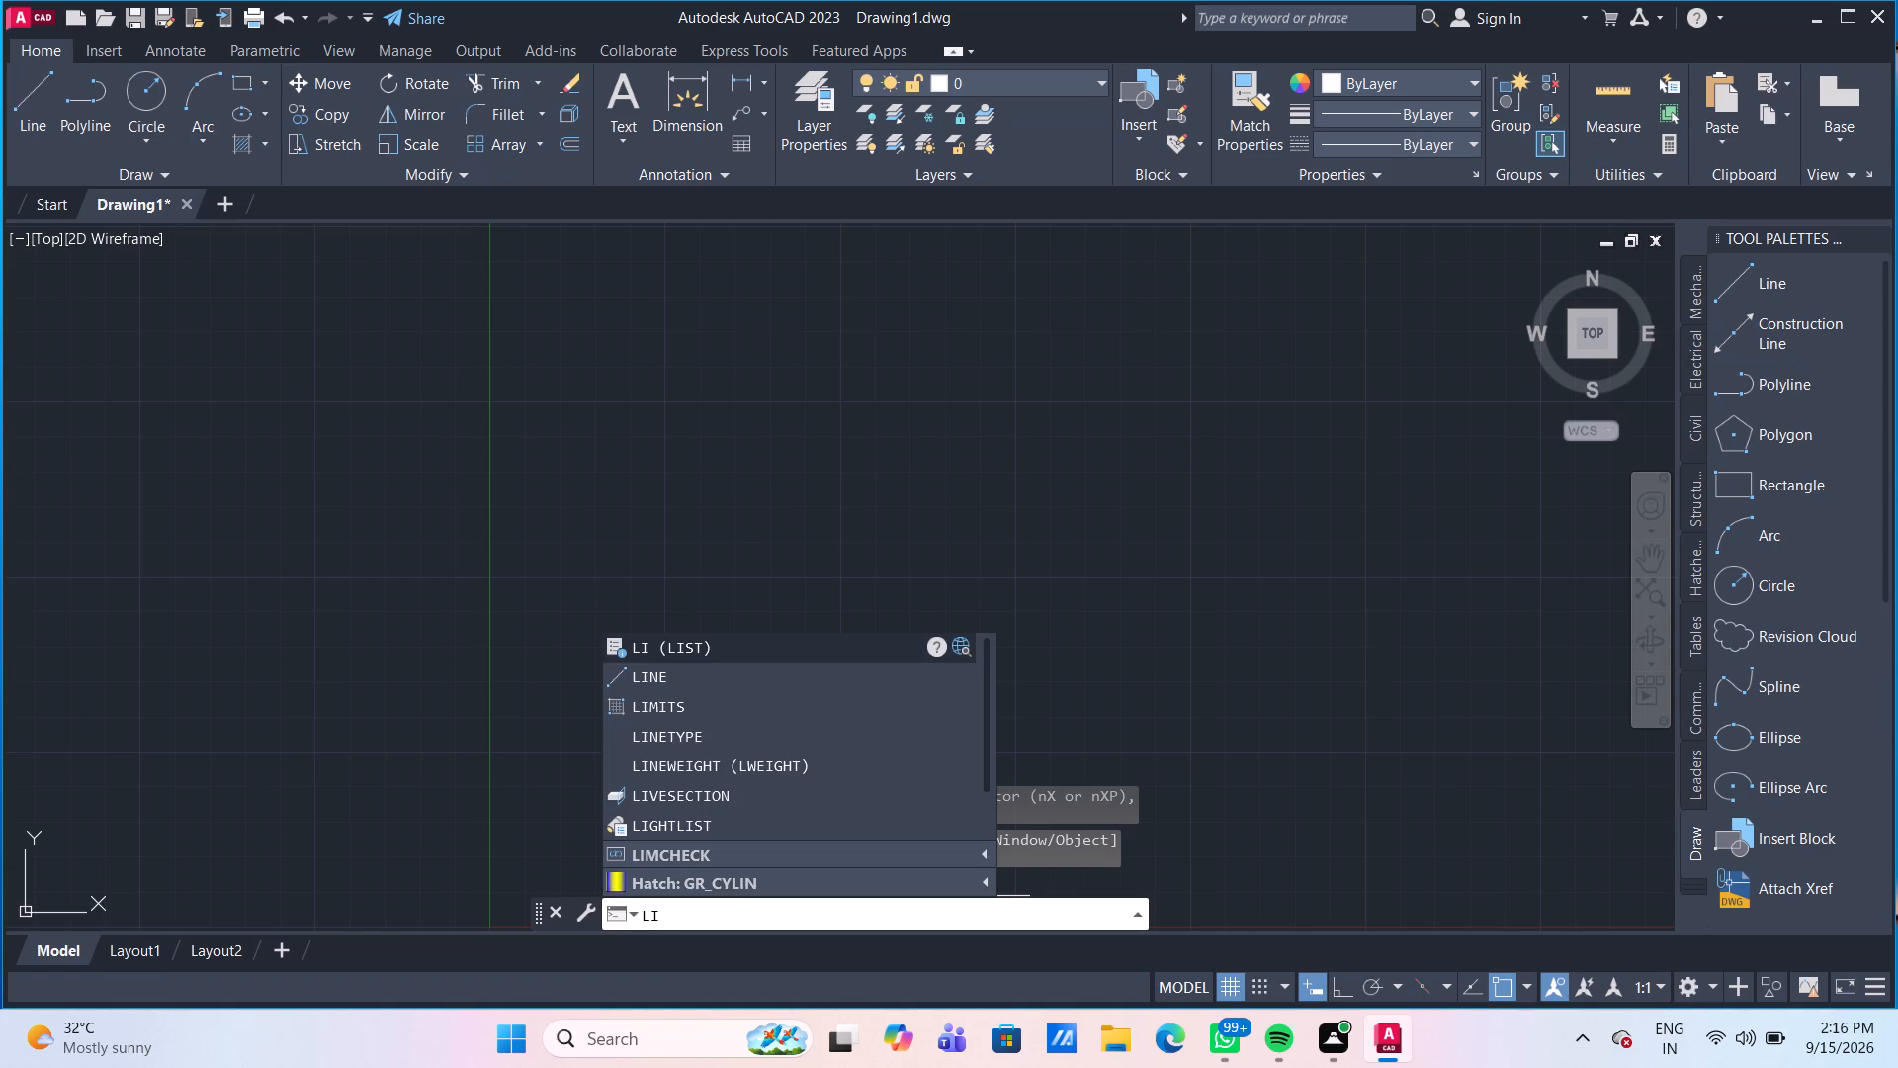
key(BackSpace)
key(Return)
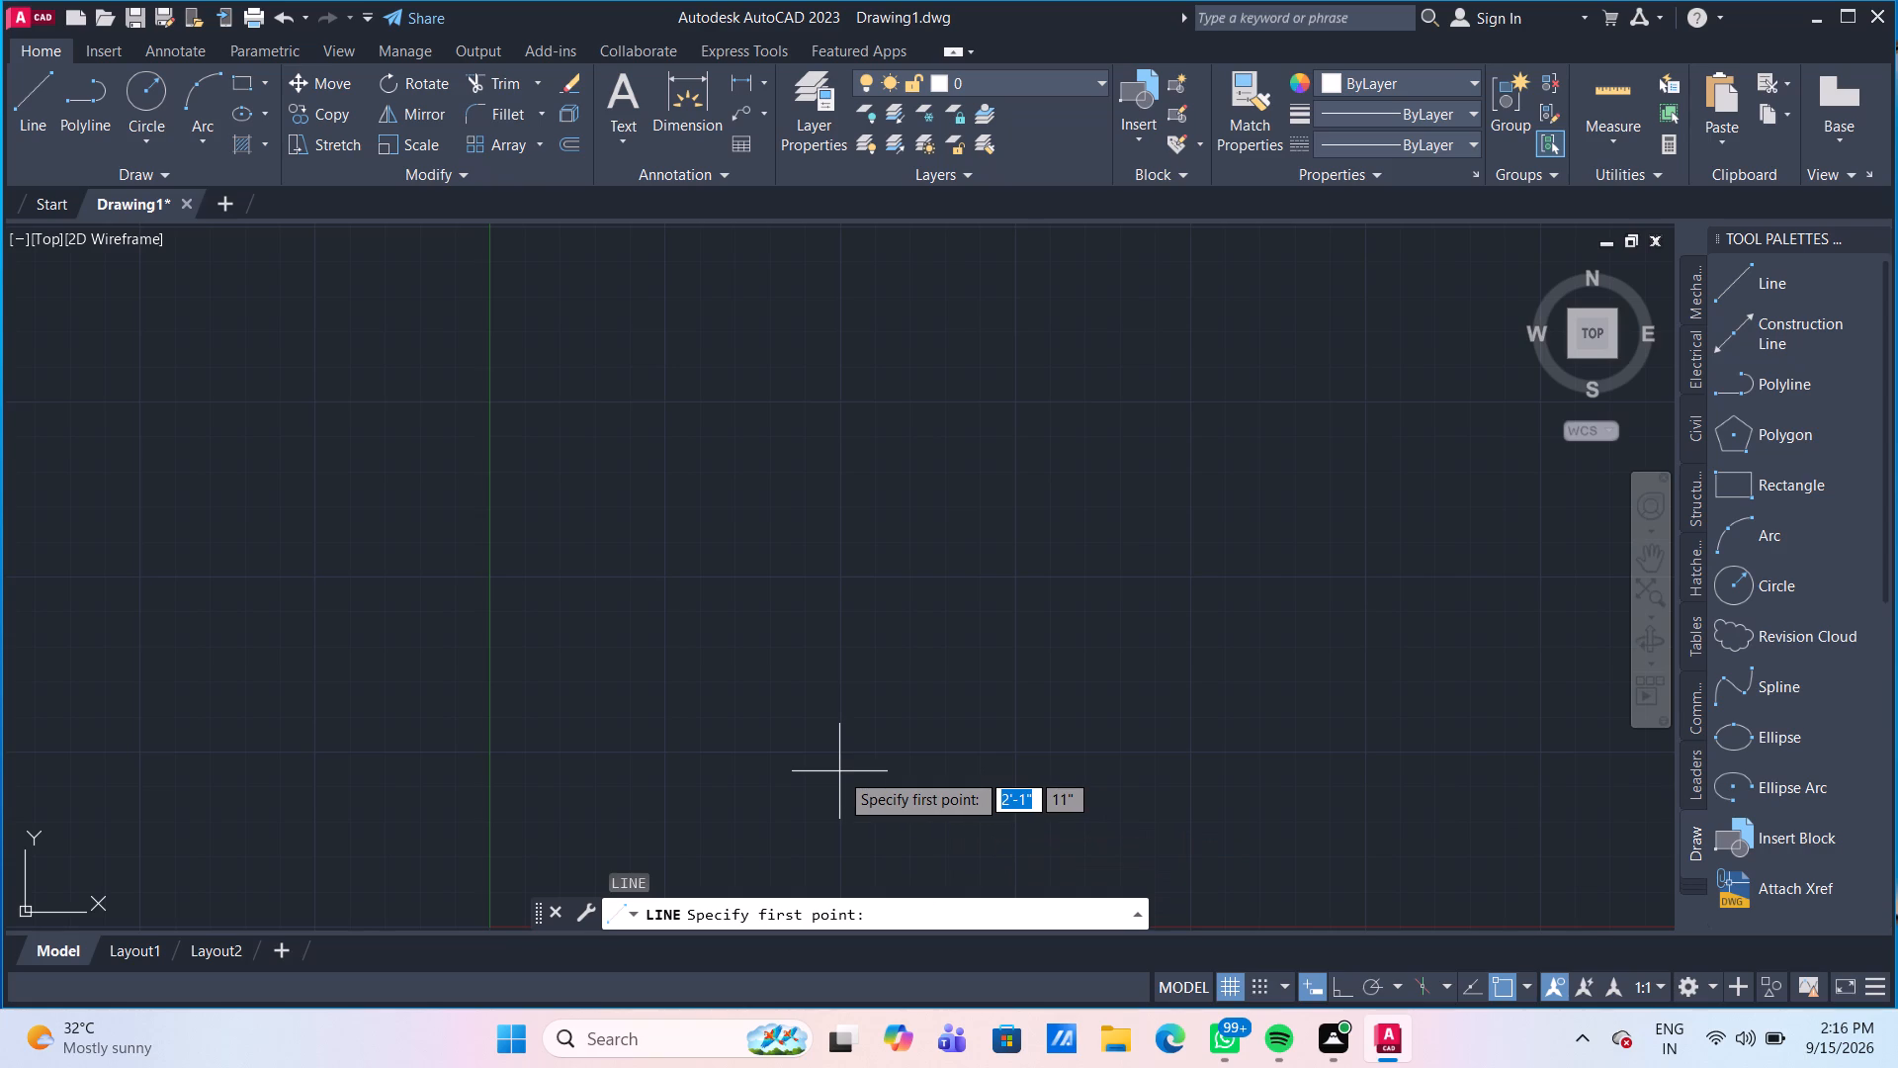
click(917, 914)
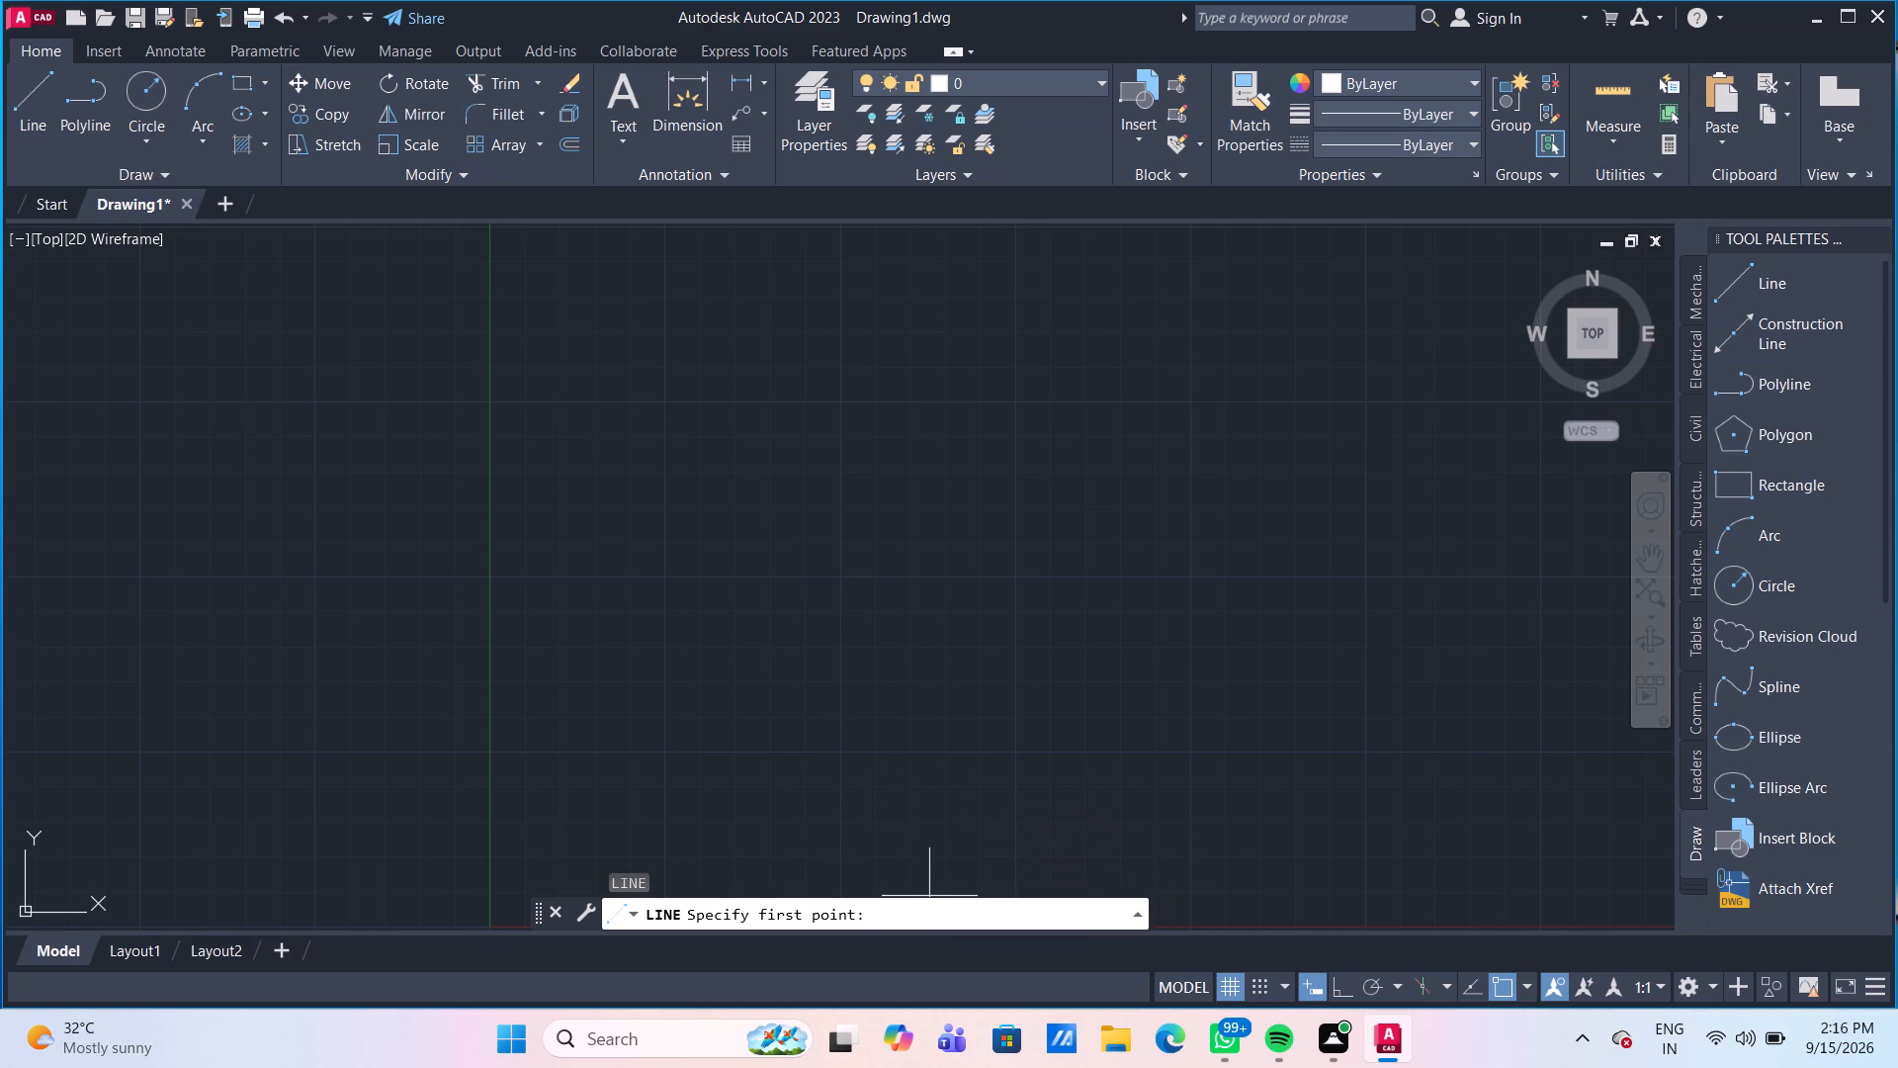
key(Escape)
Reset the model space limits in feet, with lower left corner 0',0' and upper right corner 50',50'.
click(917, 914)
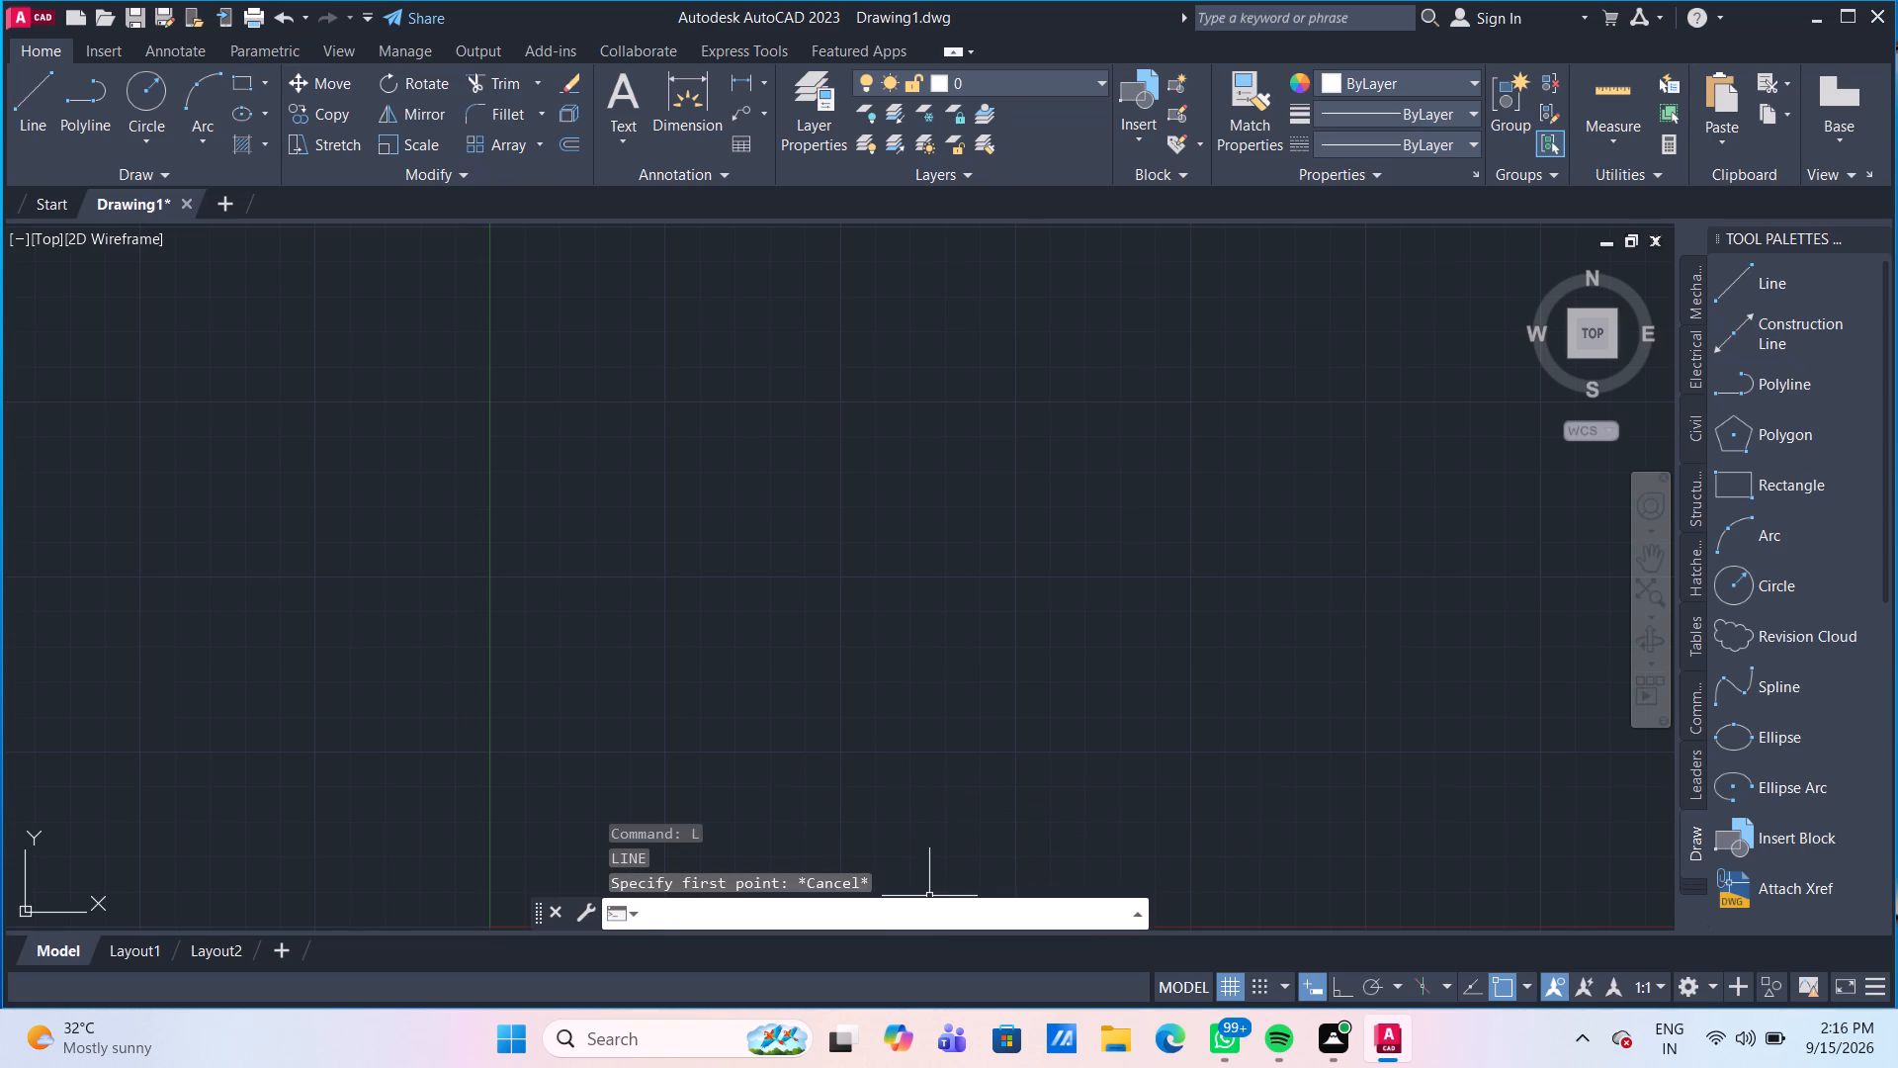
text(LIM)
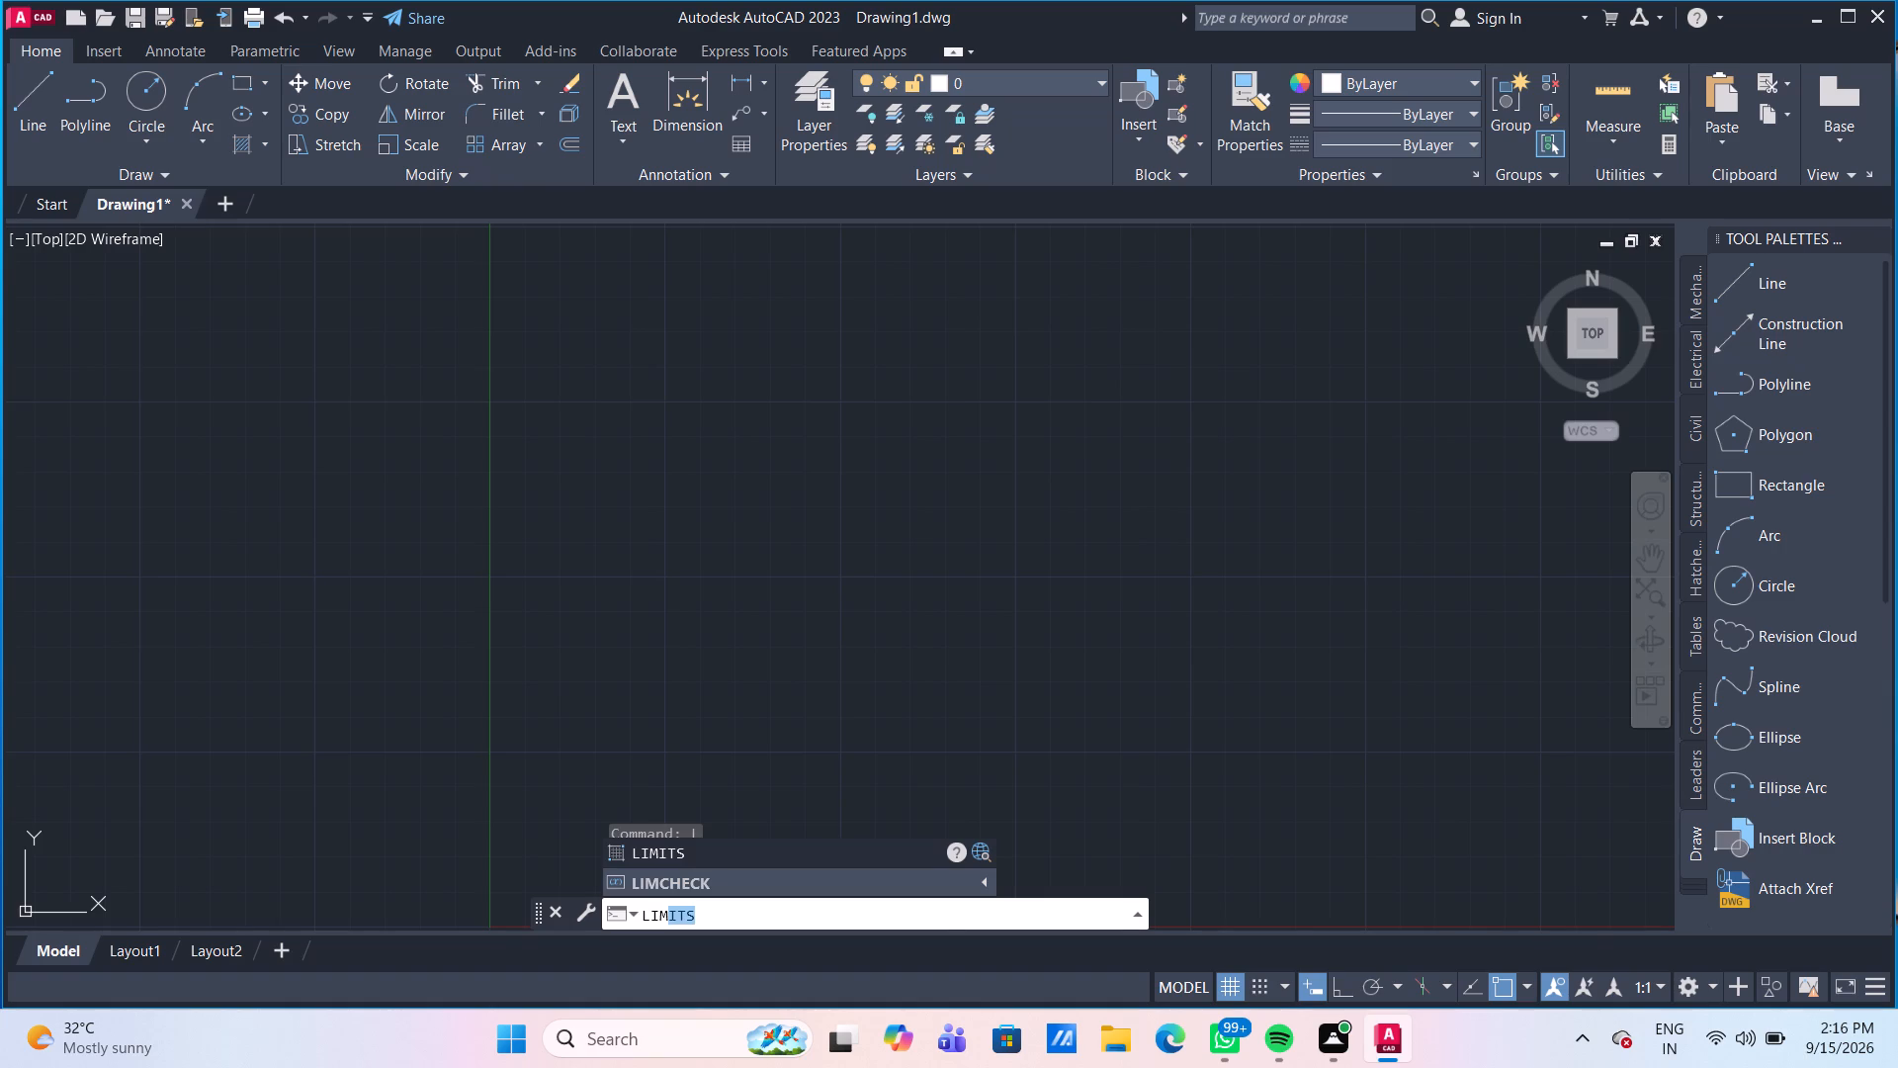
key(Return)
key(0)
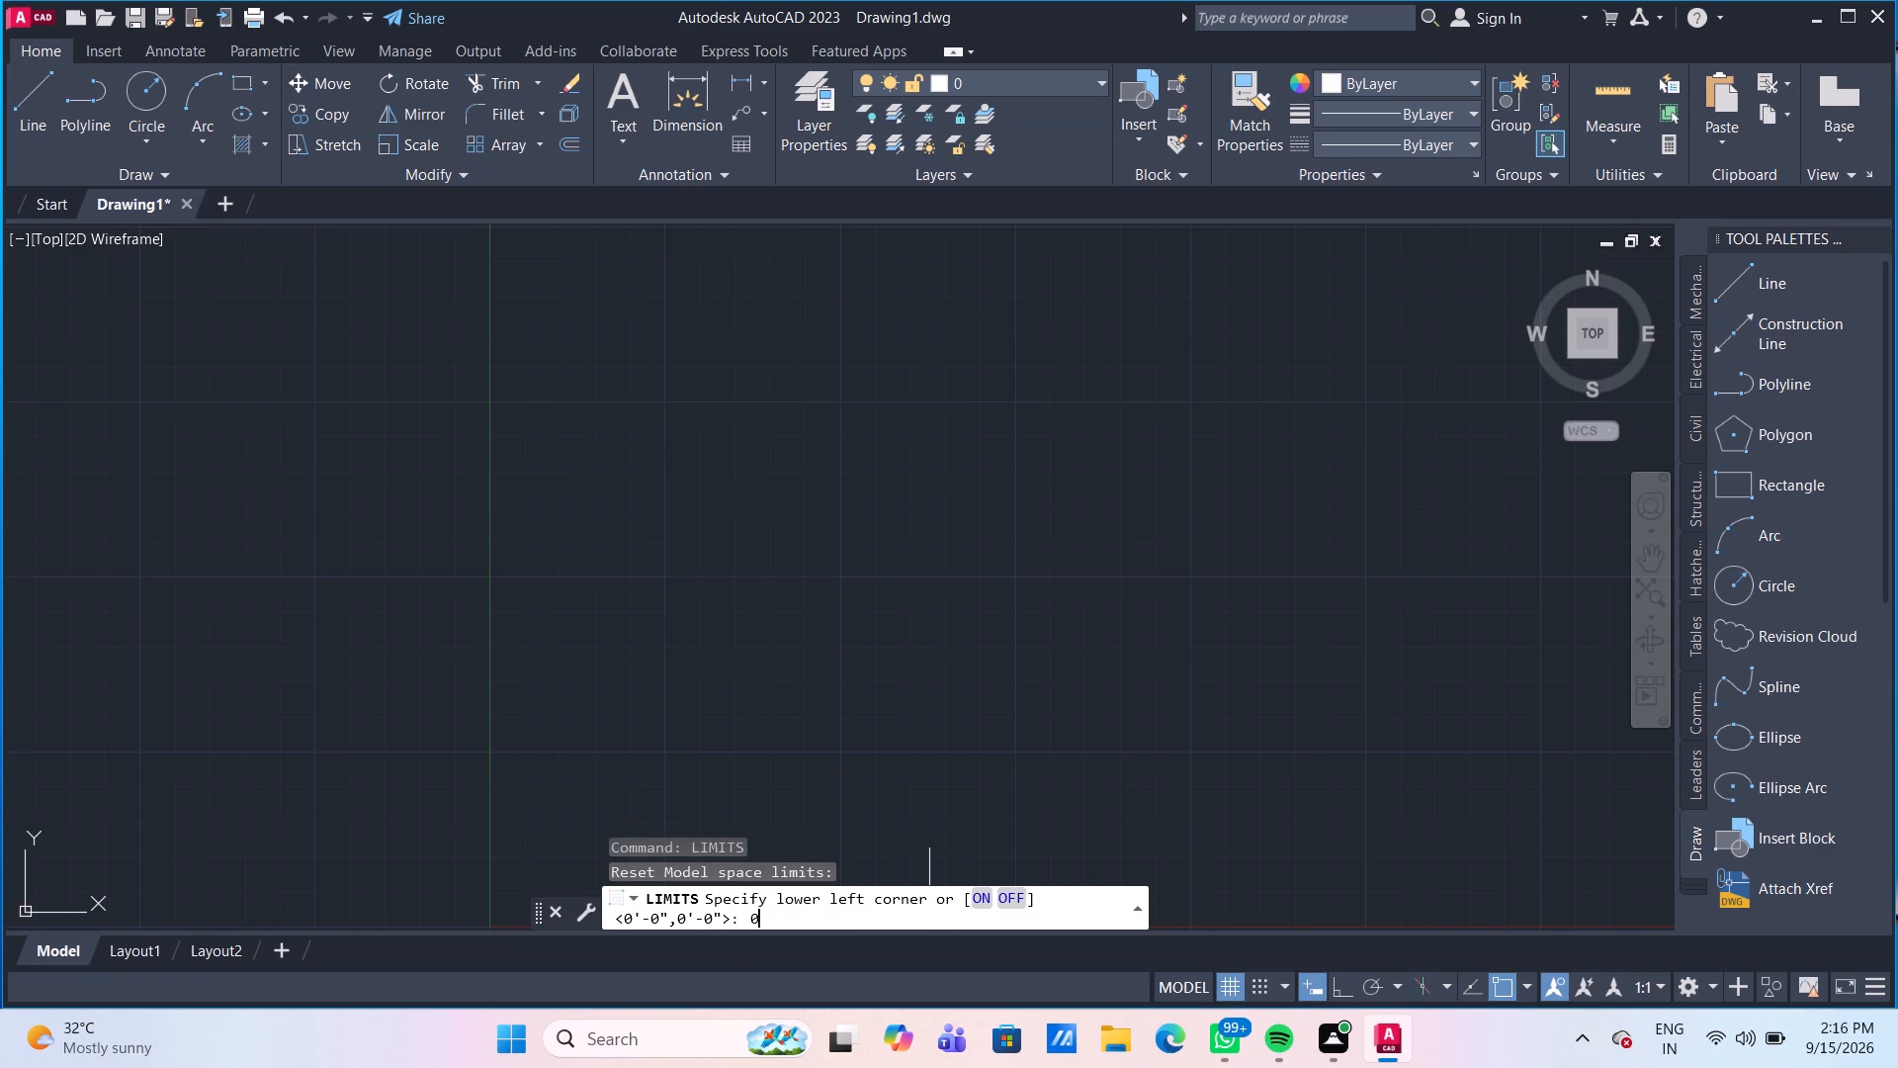
key(comma)
text(.0)
key(BackSpace)
key(BackSpace)
key(BackSpace)
key(semicolon)
key(BackSpace)
key(apostrophe)
text(,0)
key(apostrophe)
key(Return)
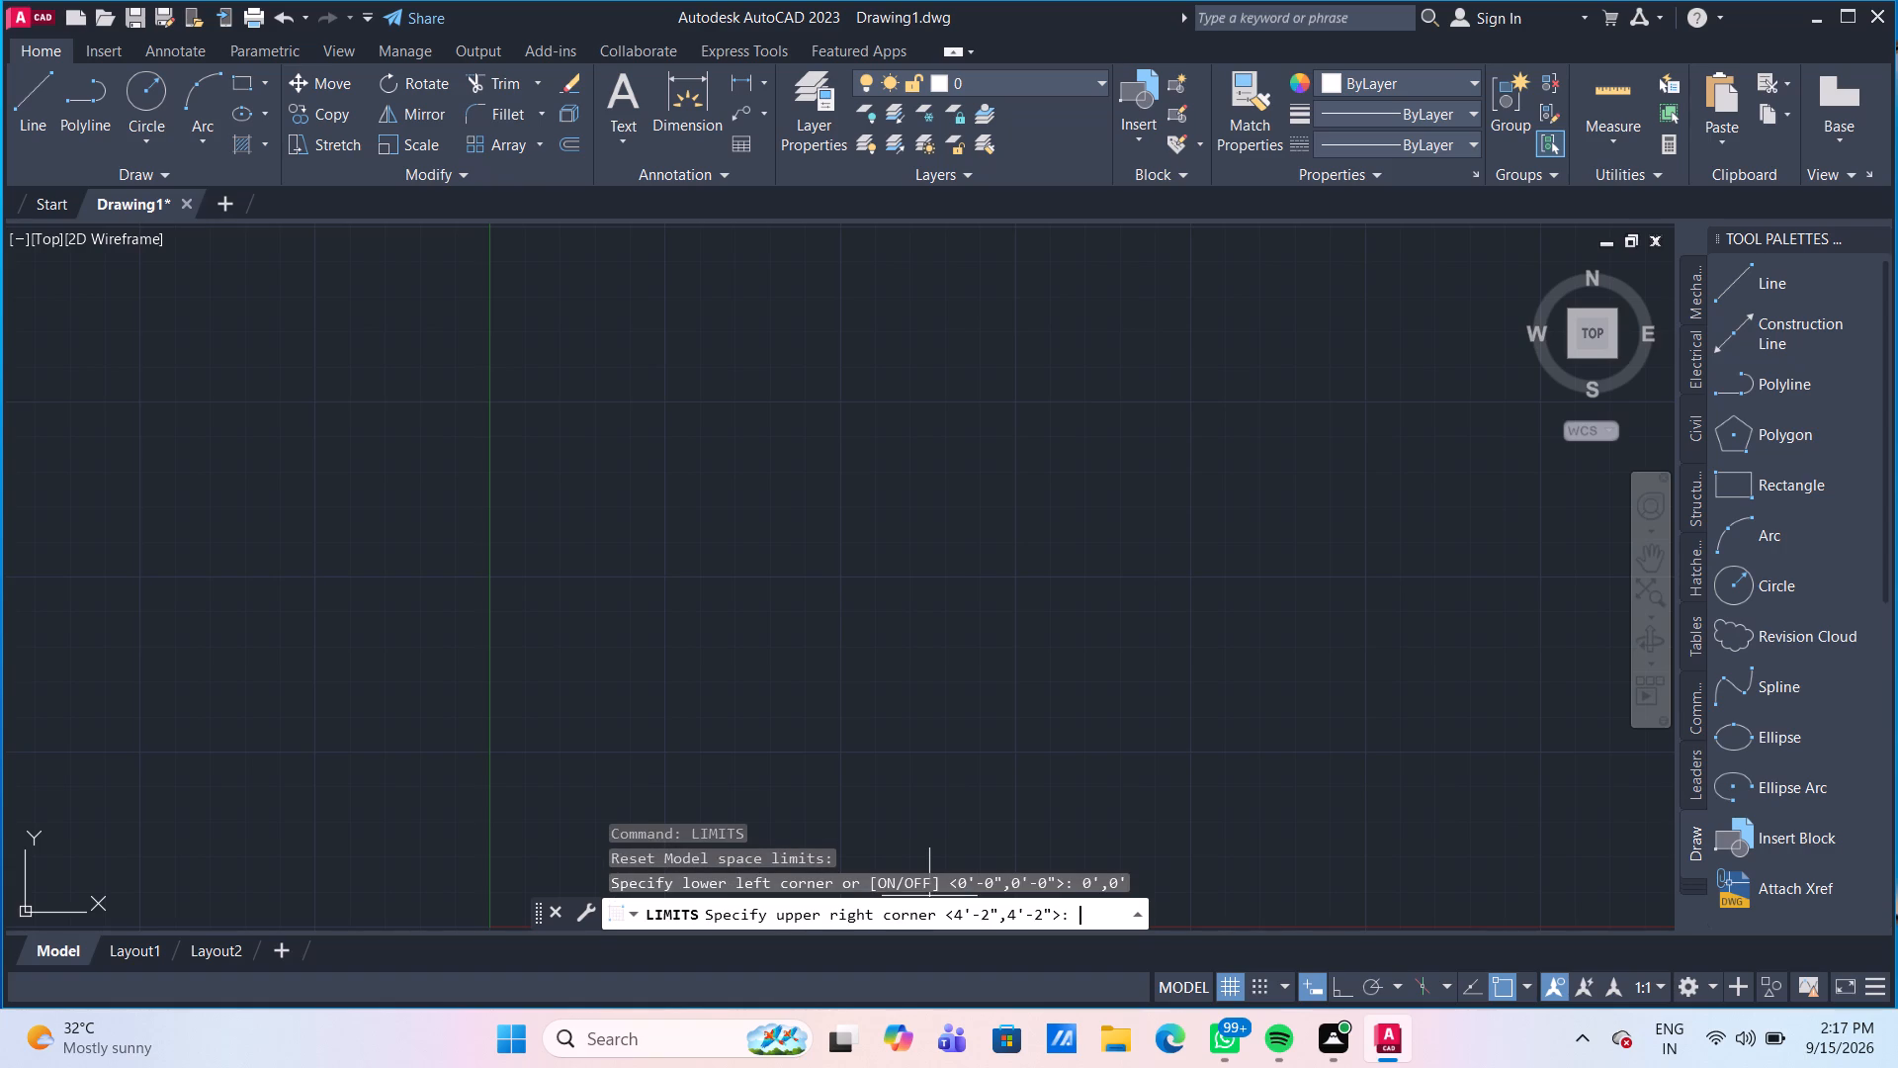
text(50)
key(apostrophe)
key(comma)
text(50)
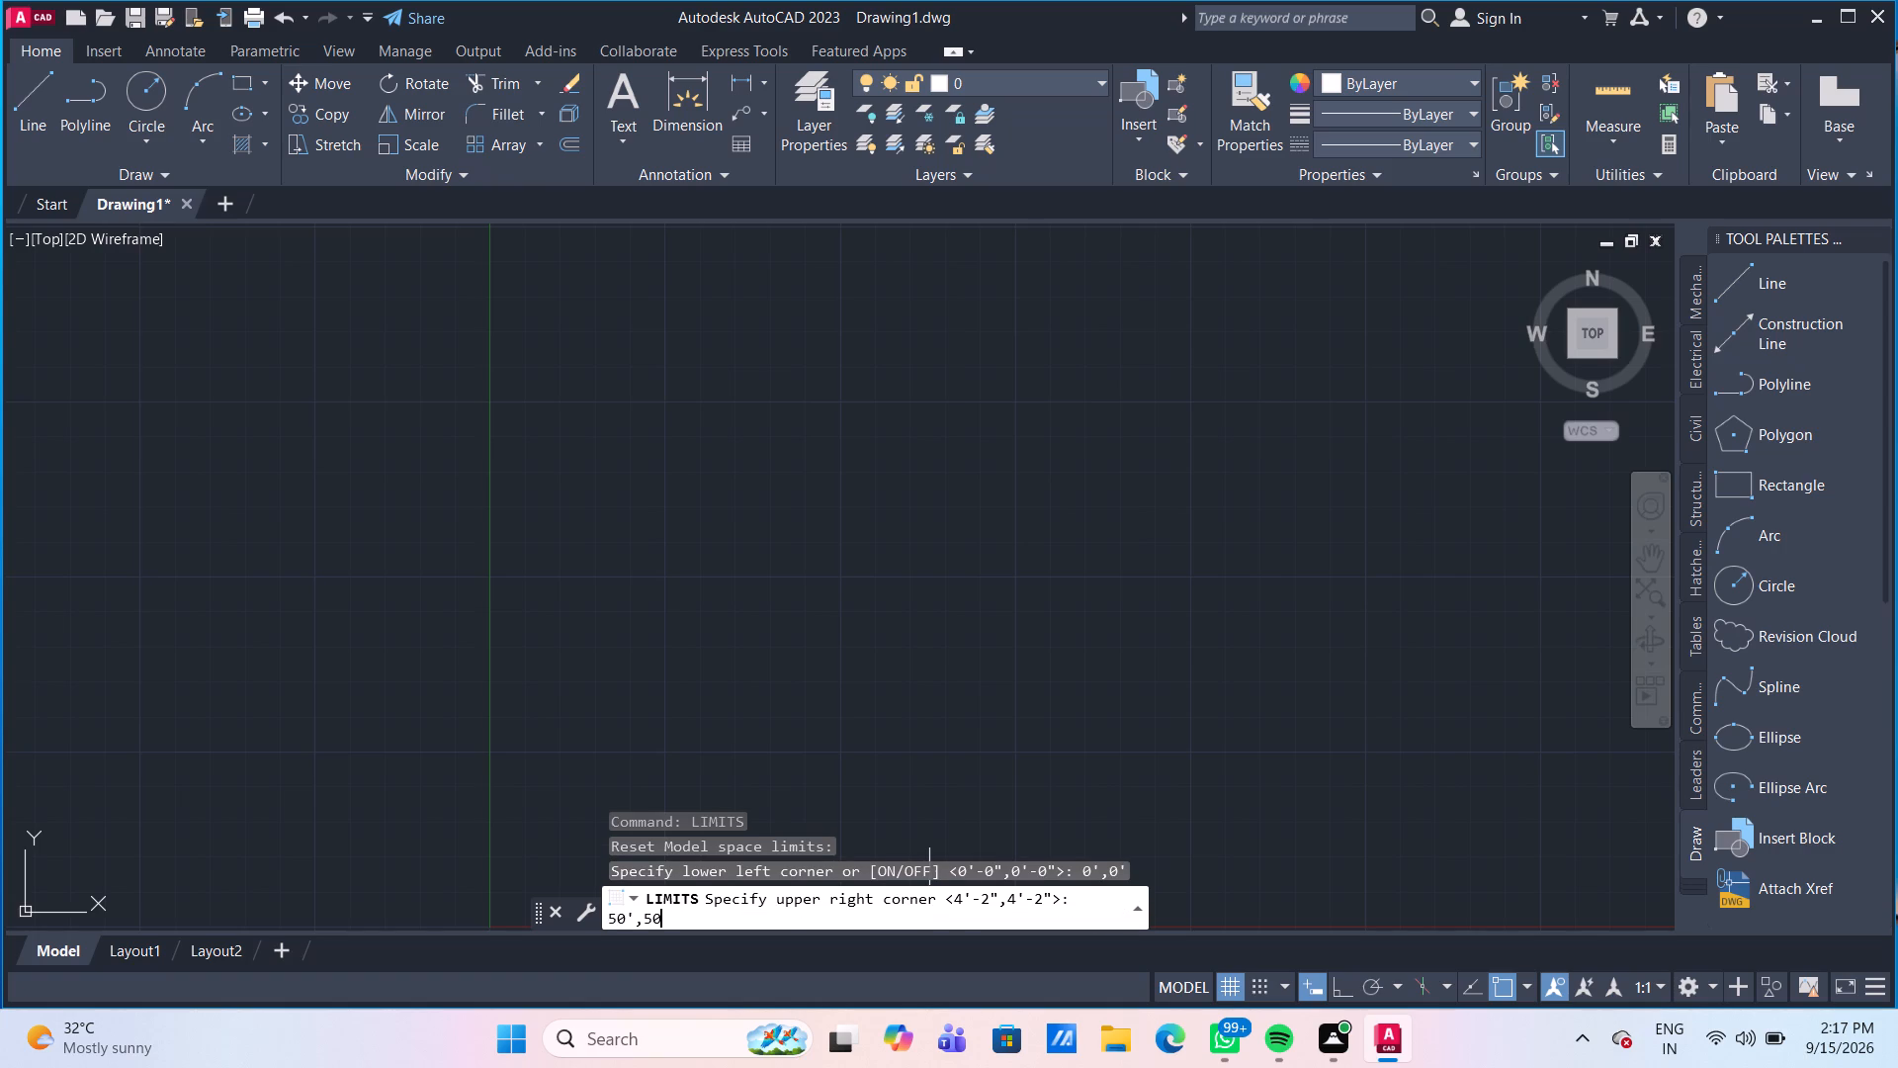
key(apostrophe)
key(Return)
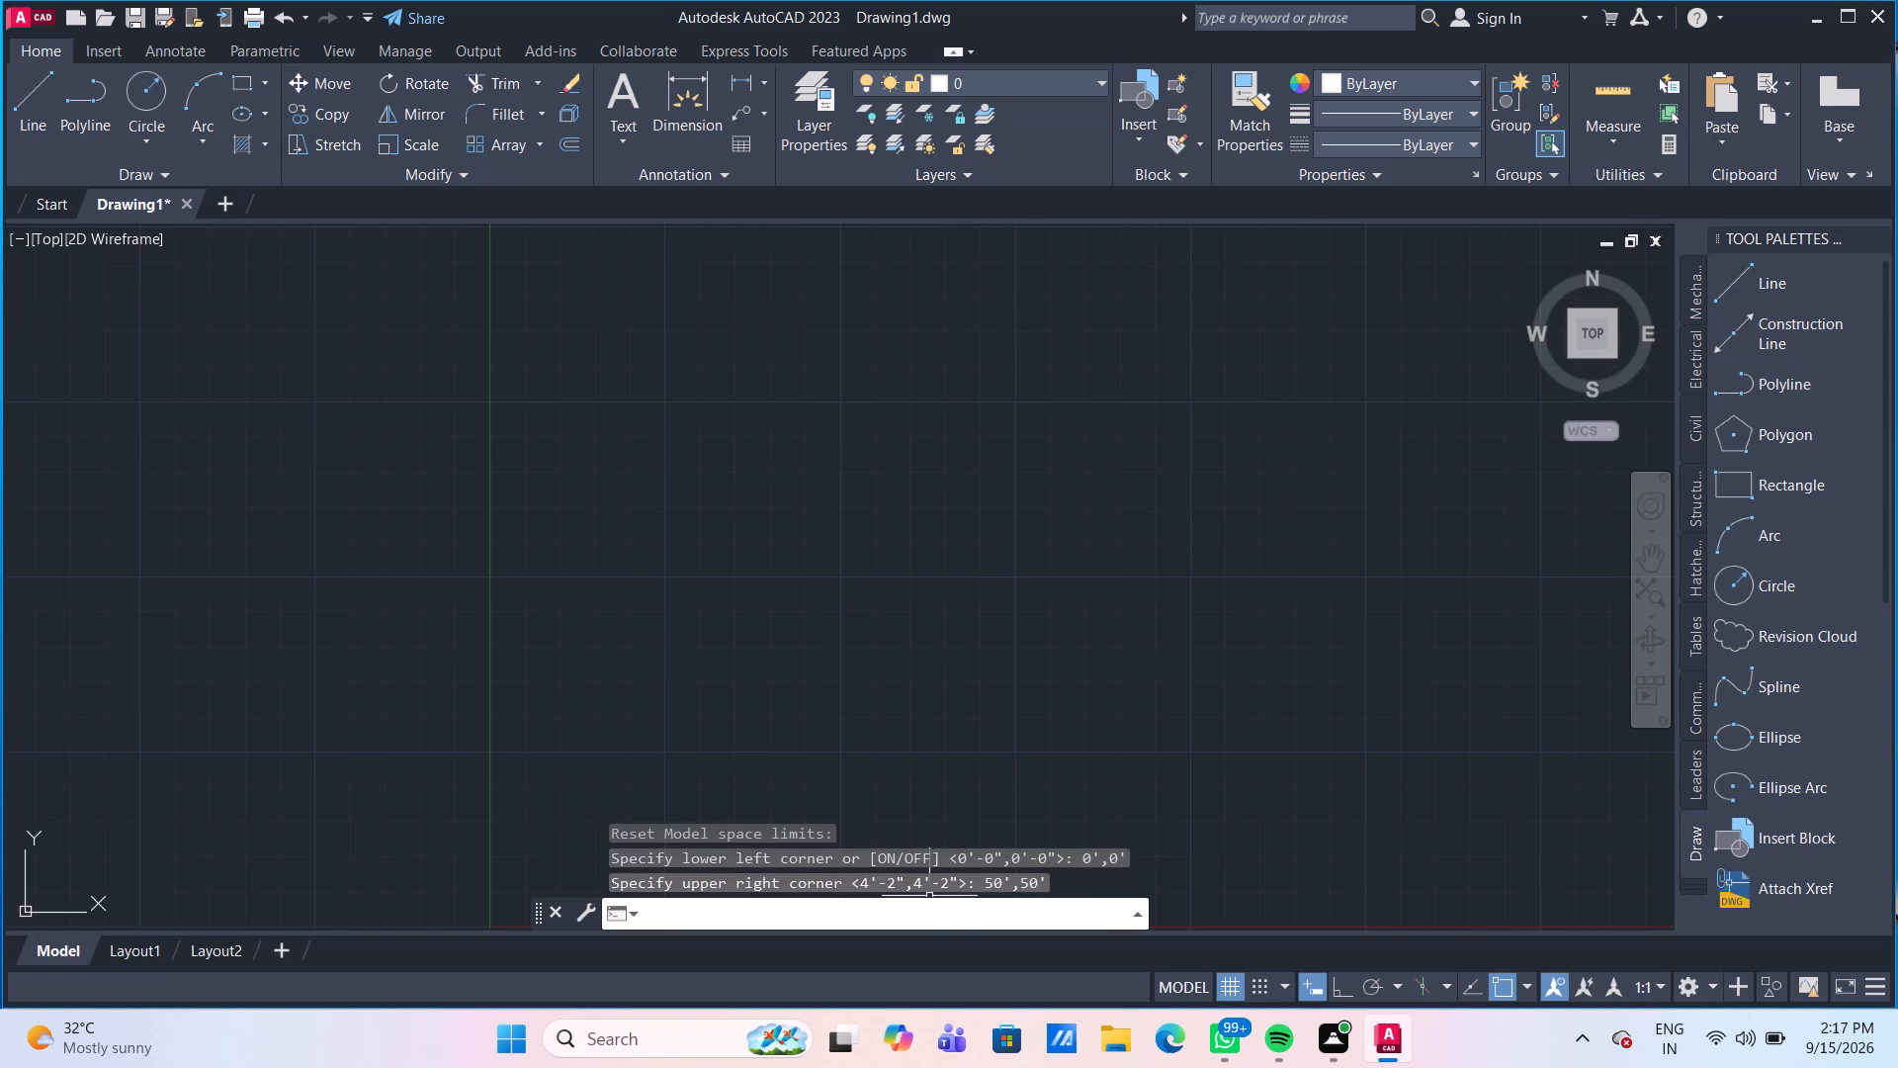
Zoom to All so the view fits the 50' by 50' drawing limits.
key(z)
key(Return)
key(a)
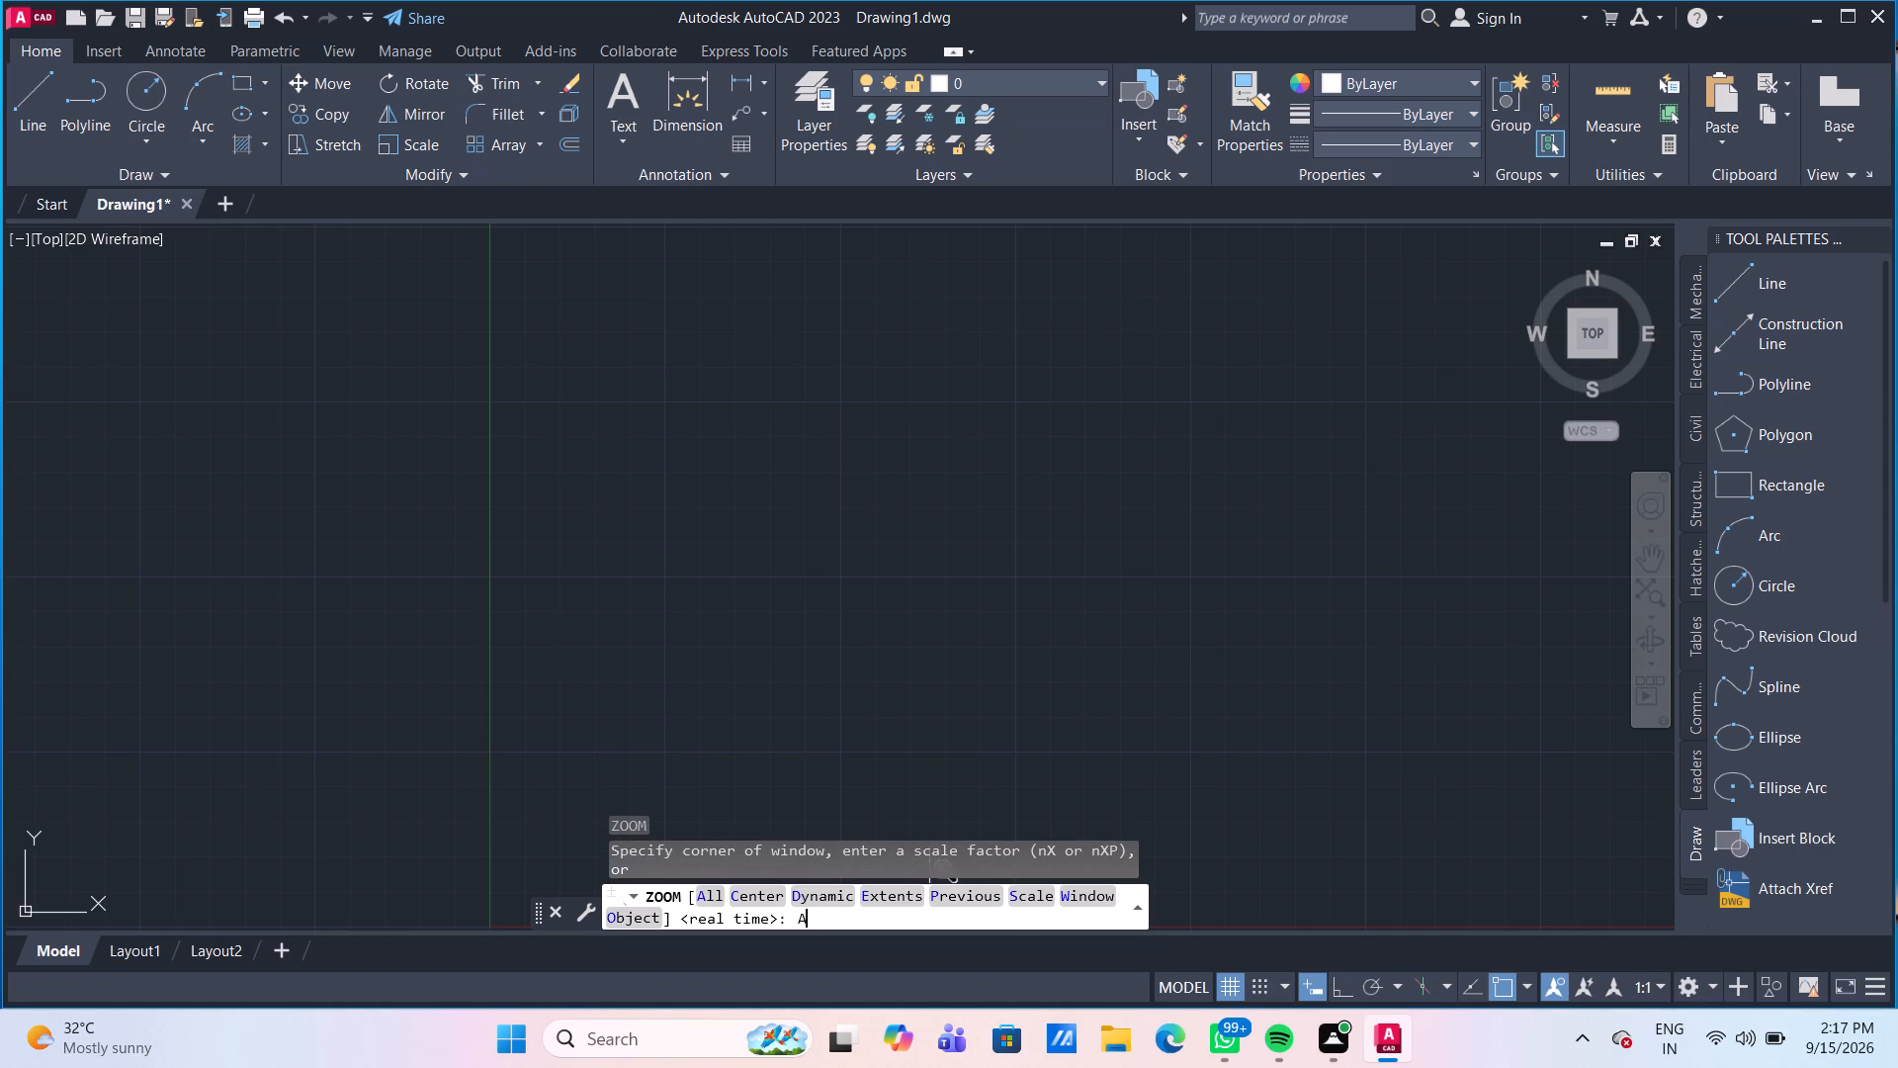
key(Return)
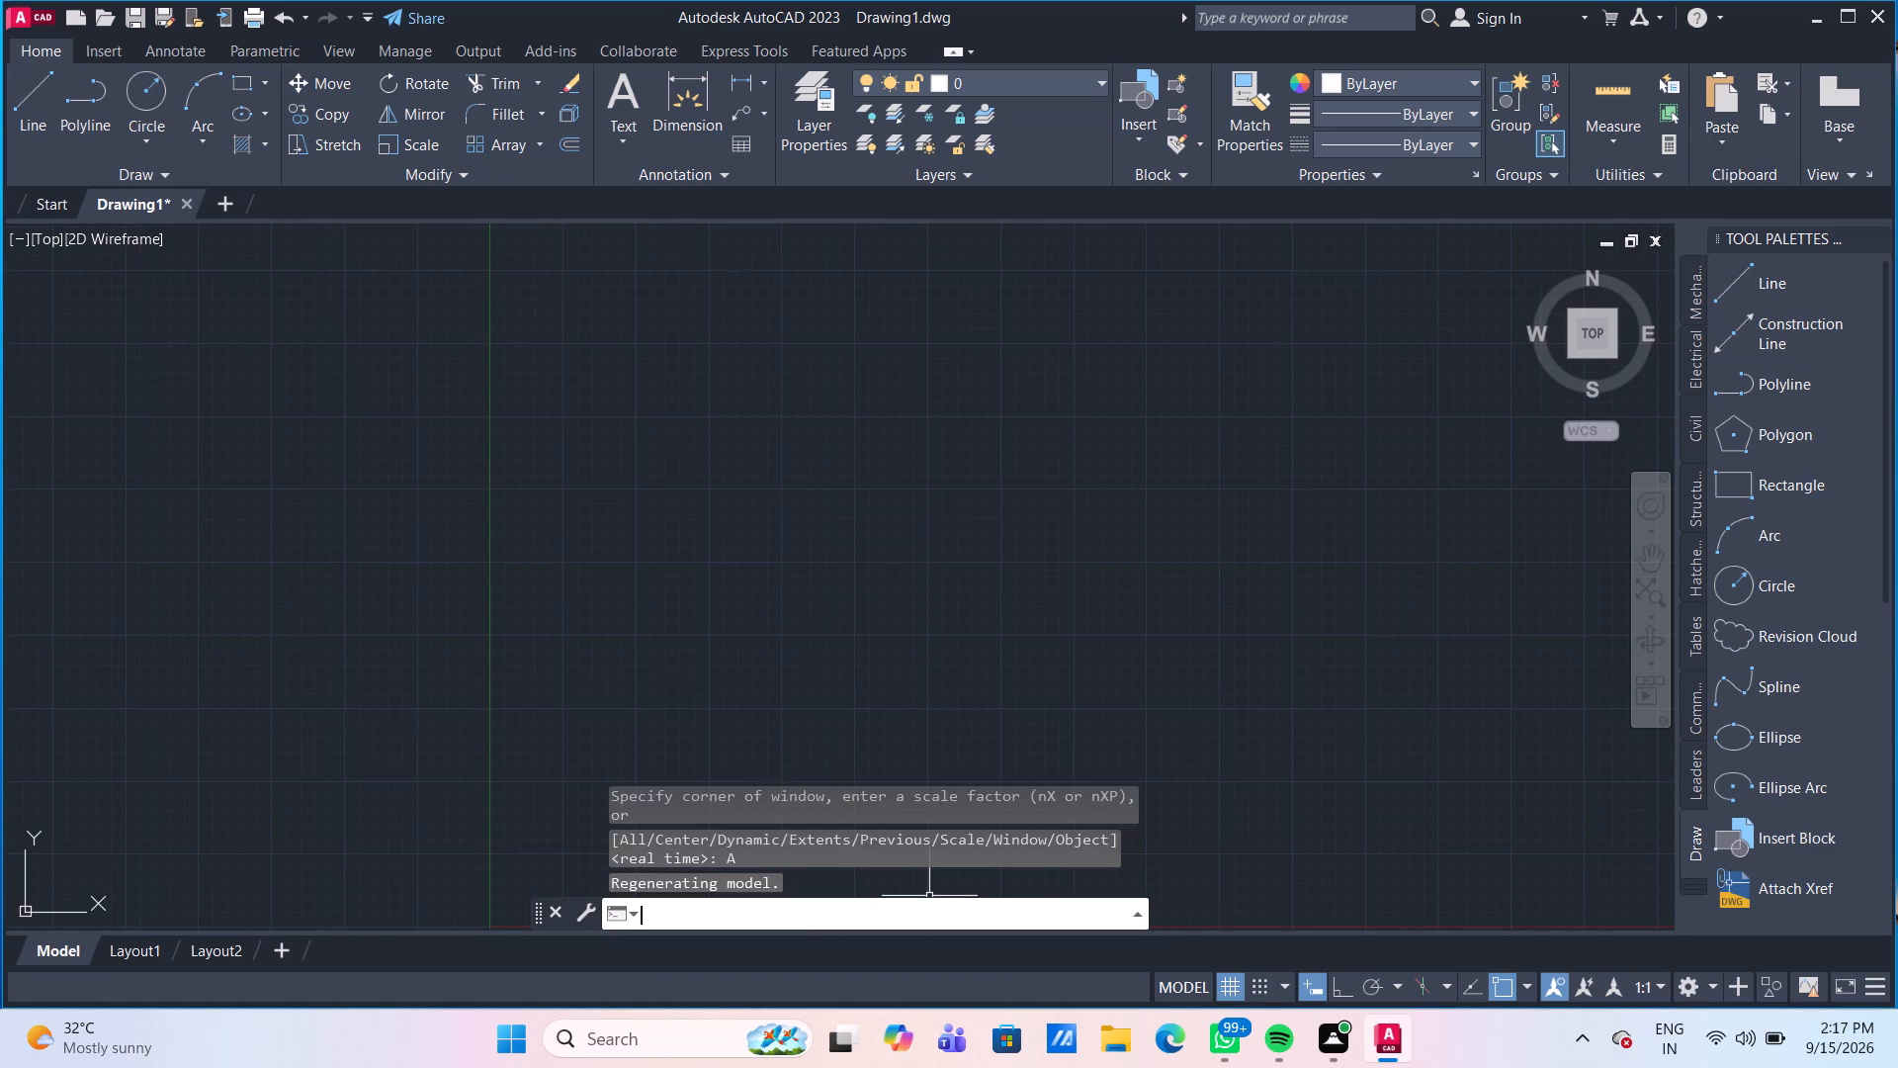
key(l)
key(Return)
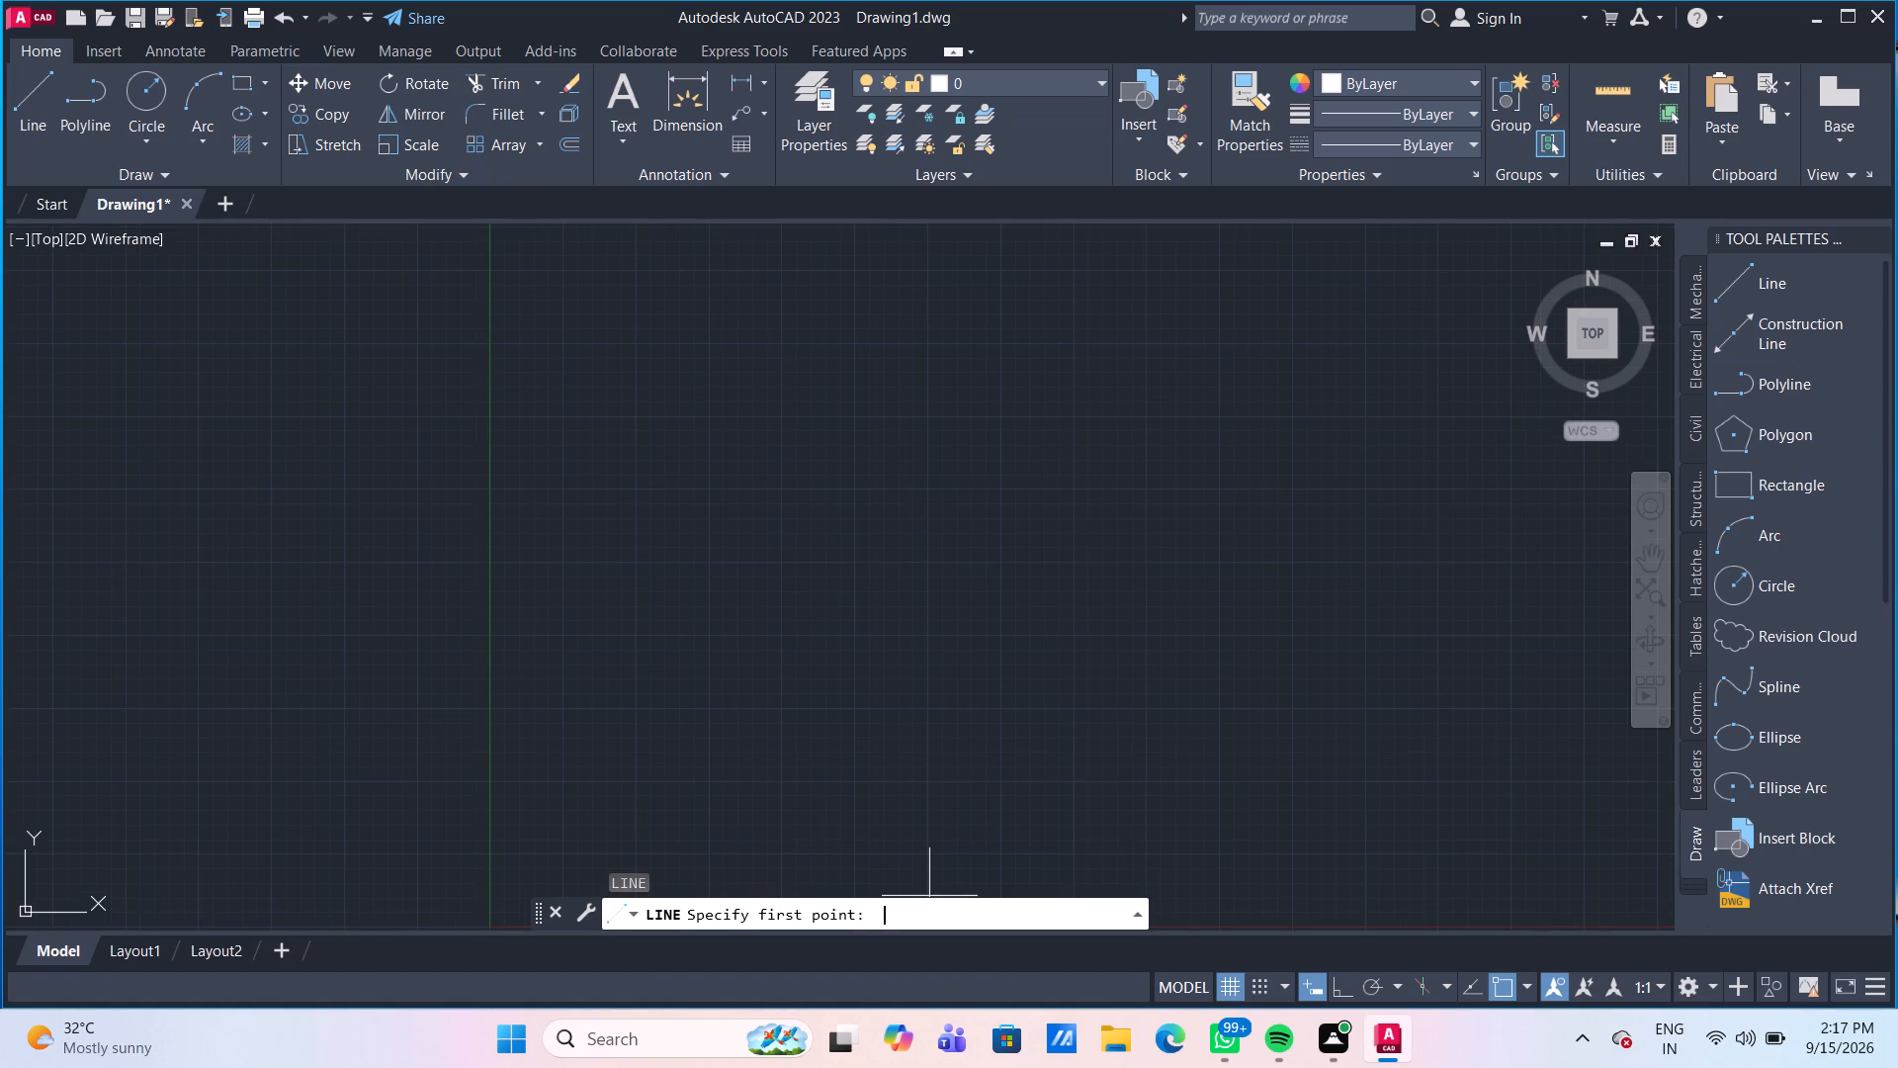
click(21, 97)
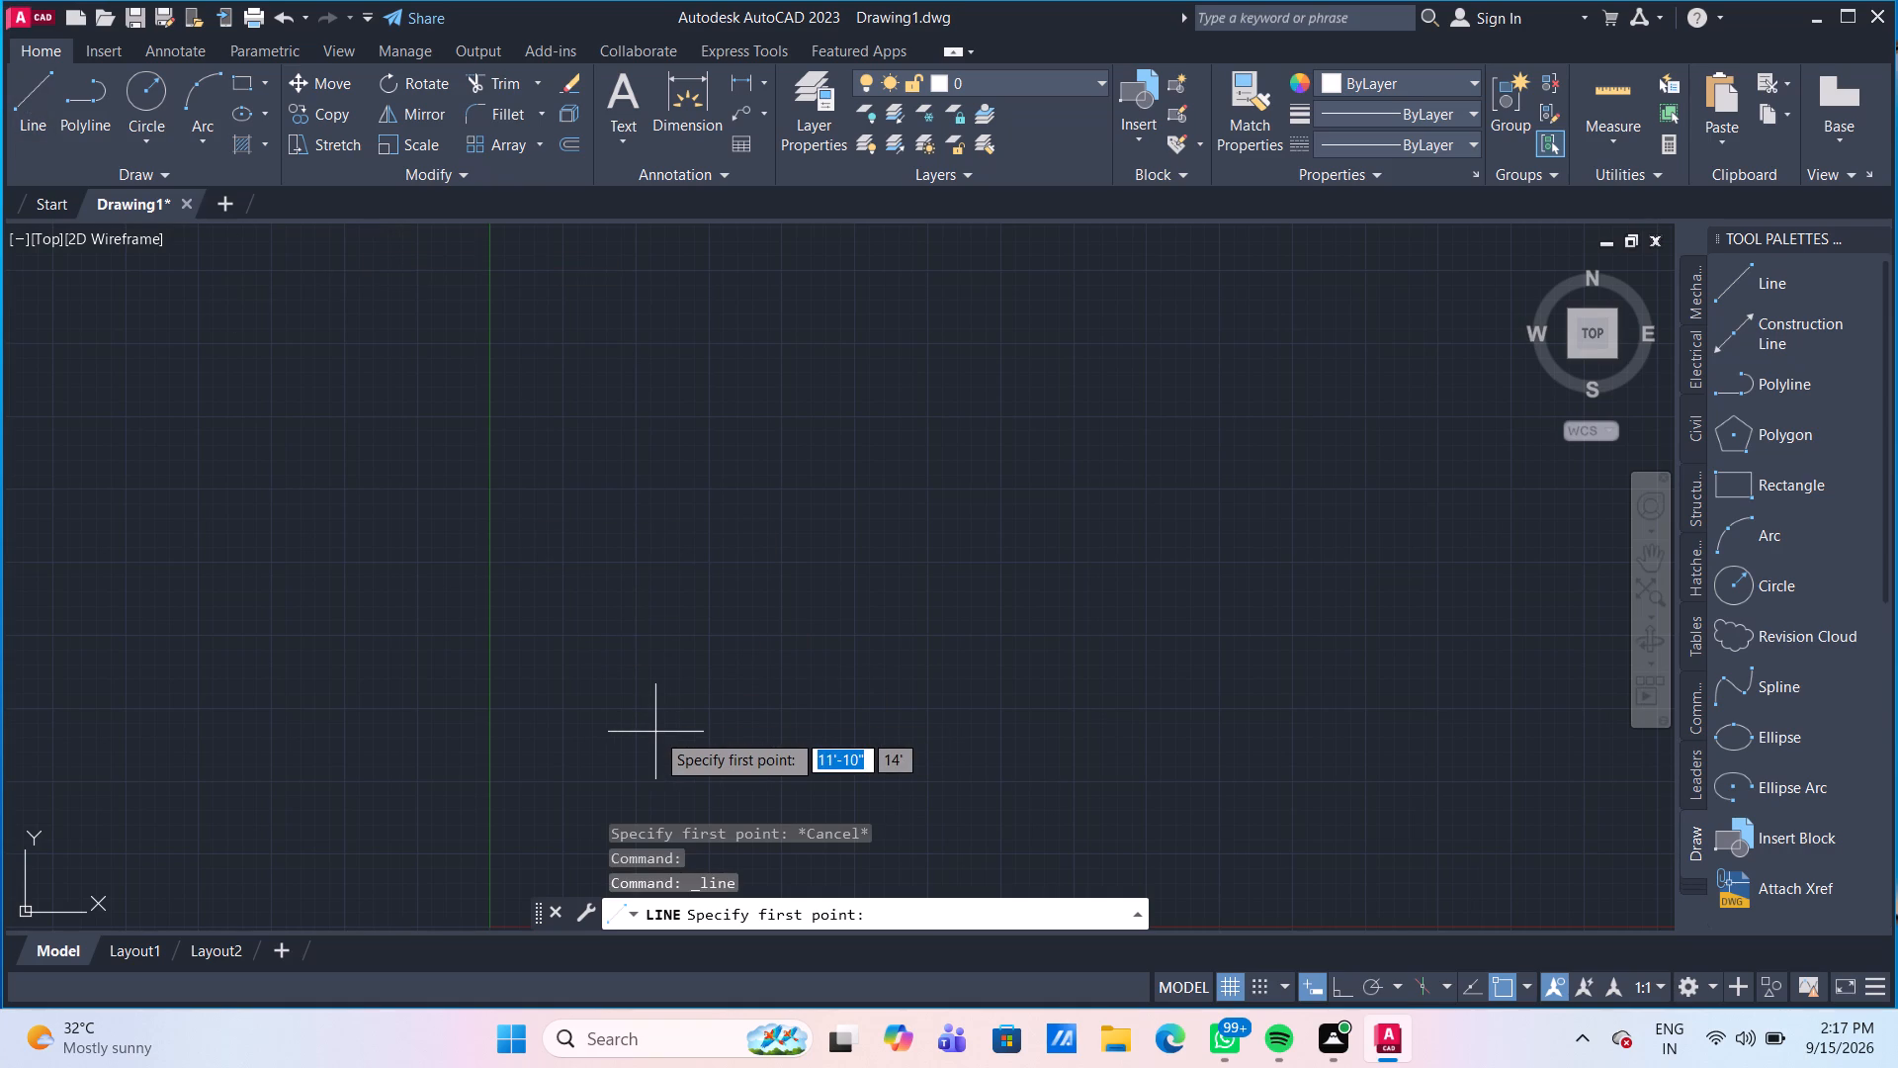
Draw a rectangle 28' wide and 28'5" high inside the drawing limits.
click(236, 82)
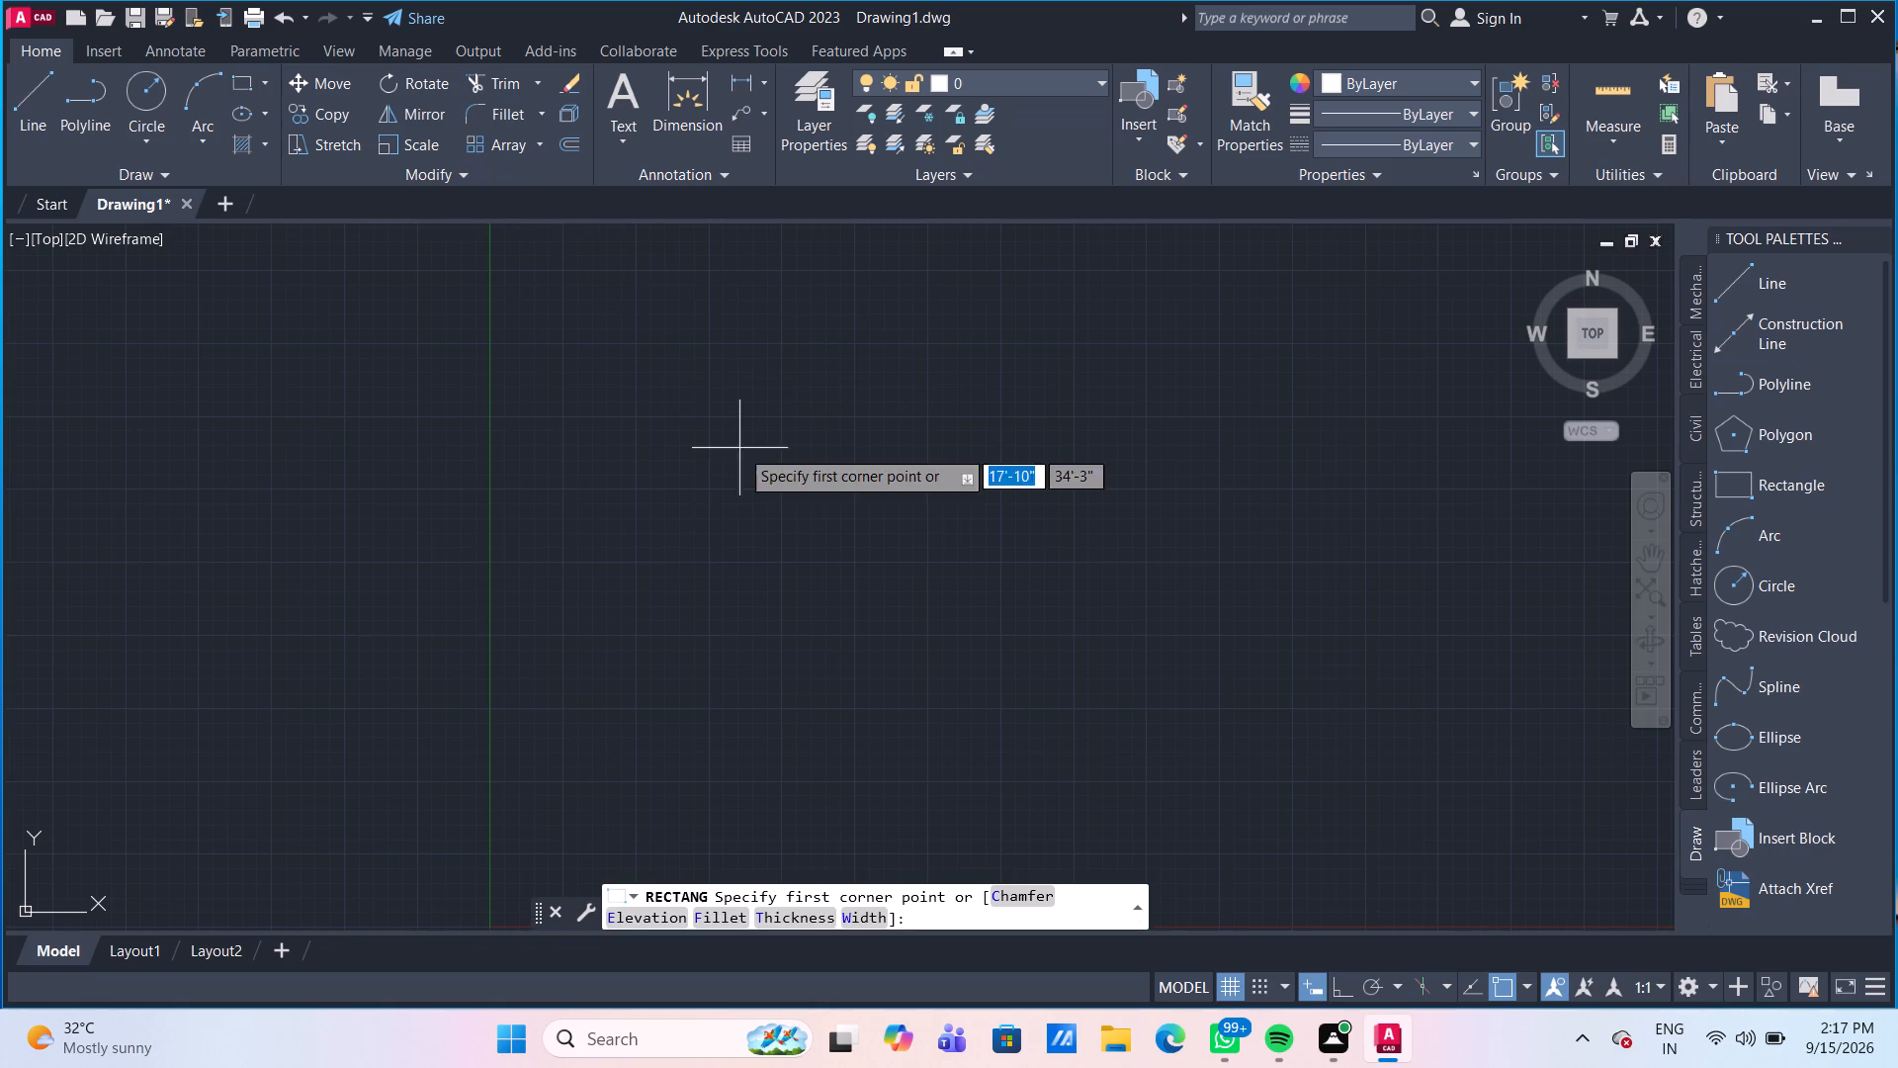
click(709, 357)
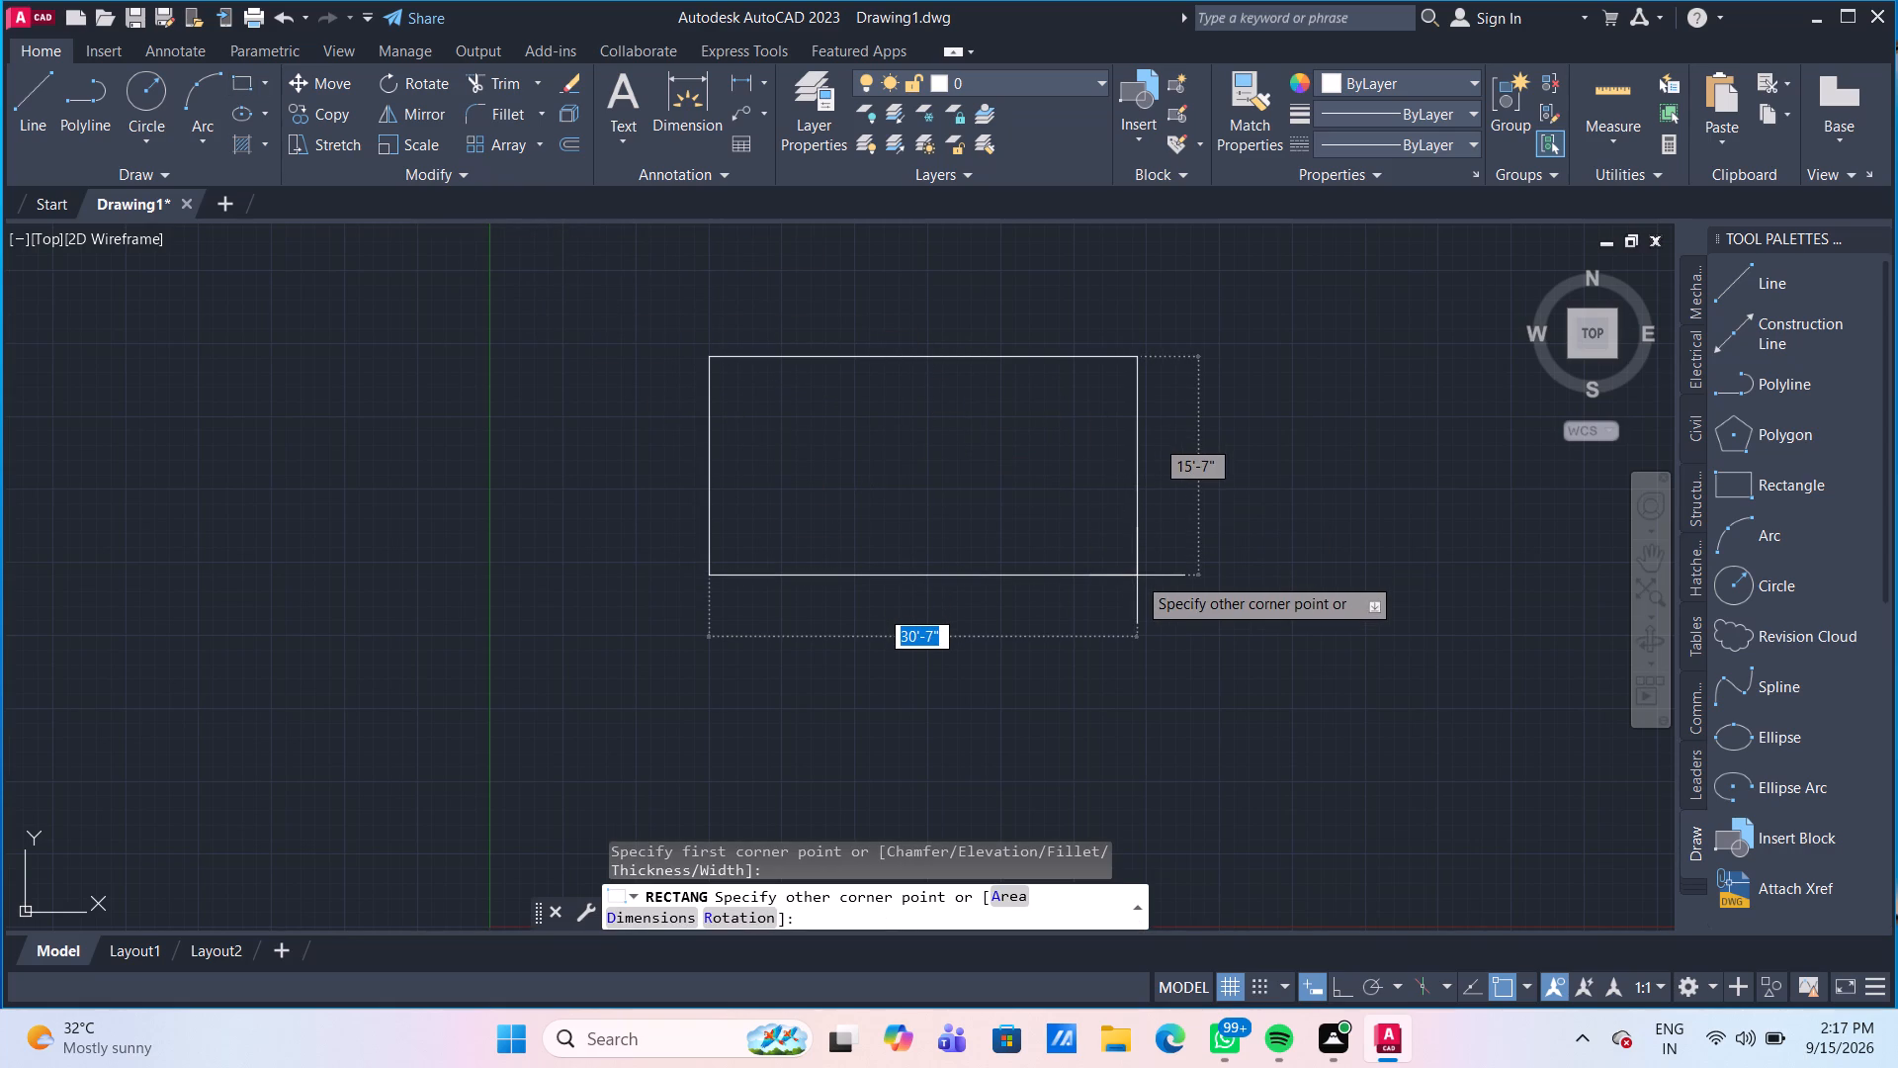
text(28)
key(apostrophe)
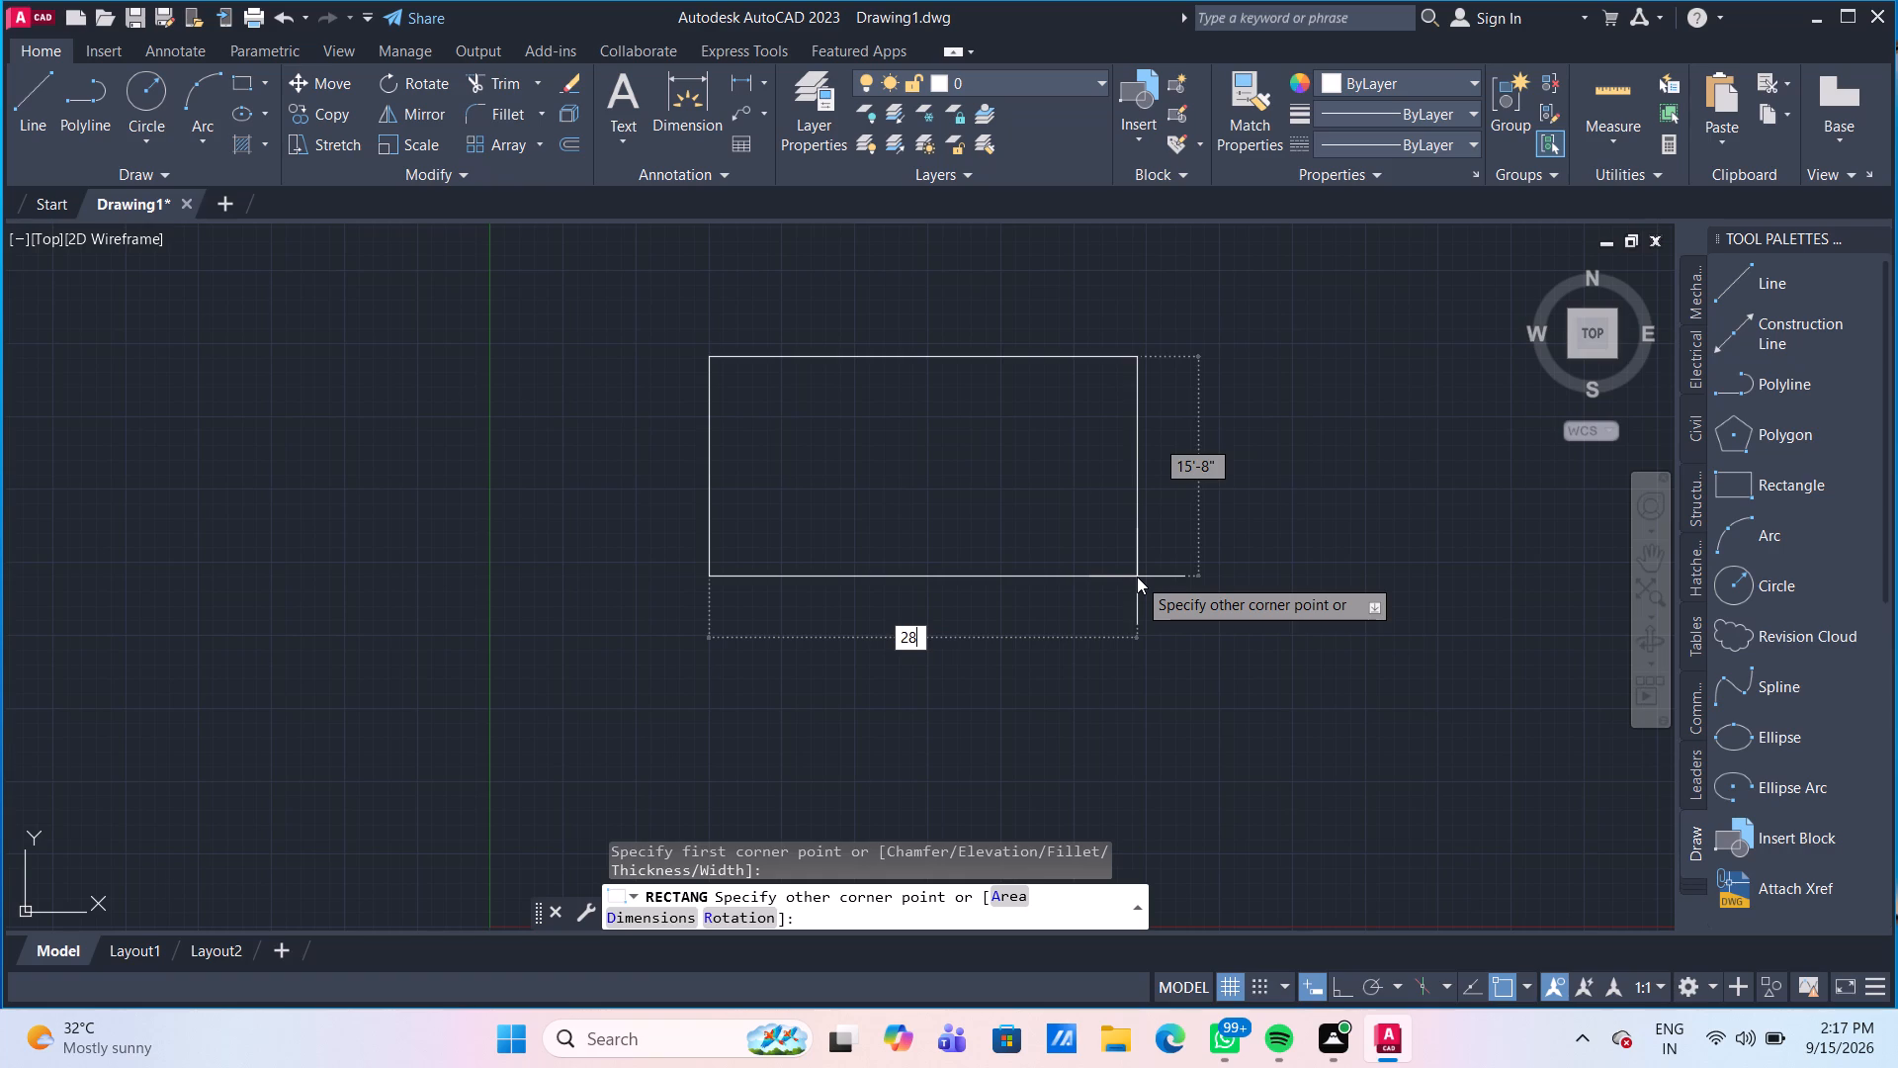
key(Tab)
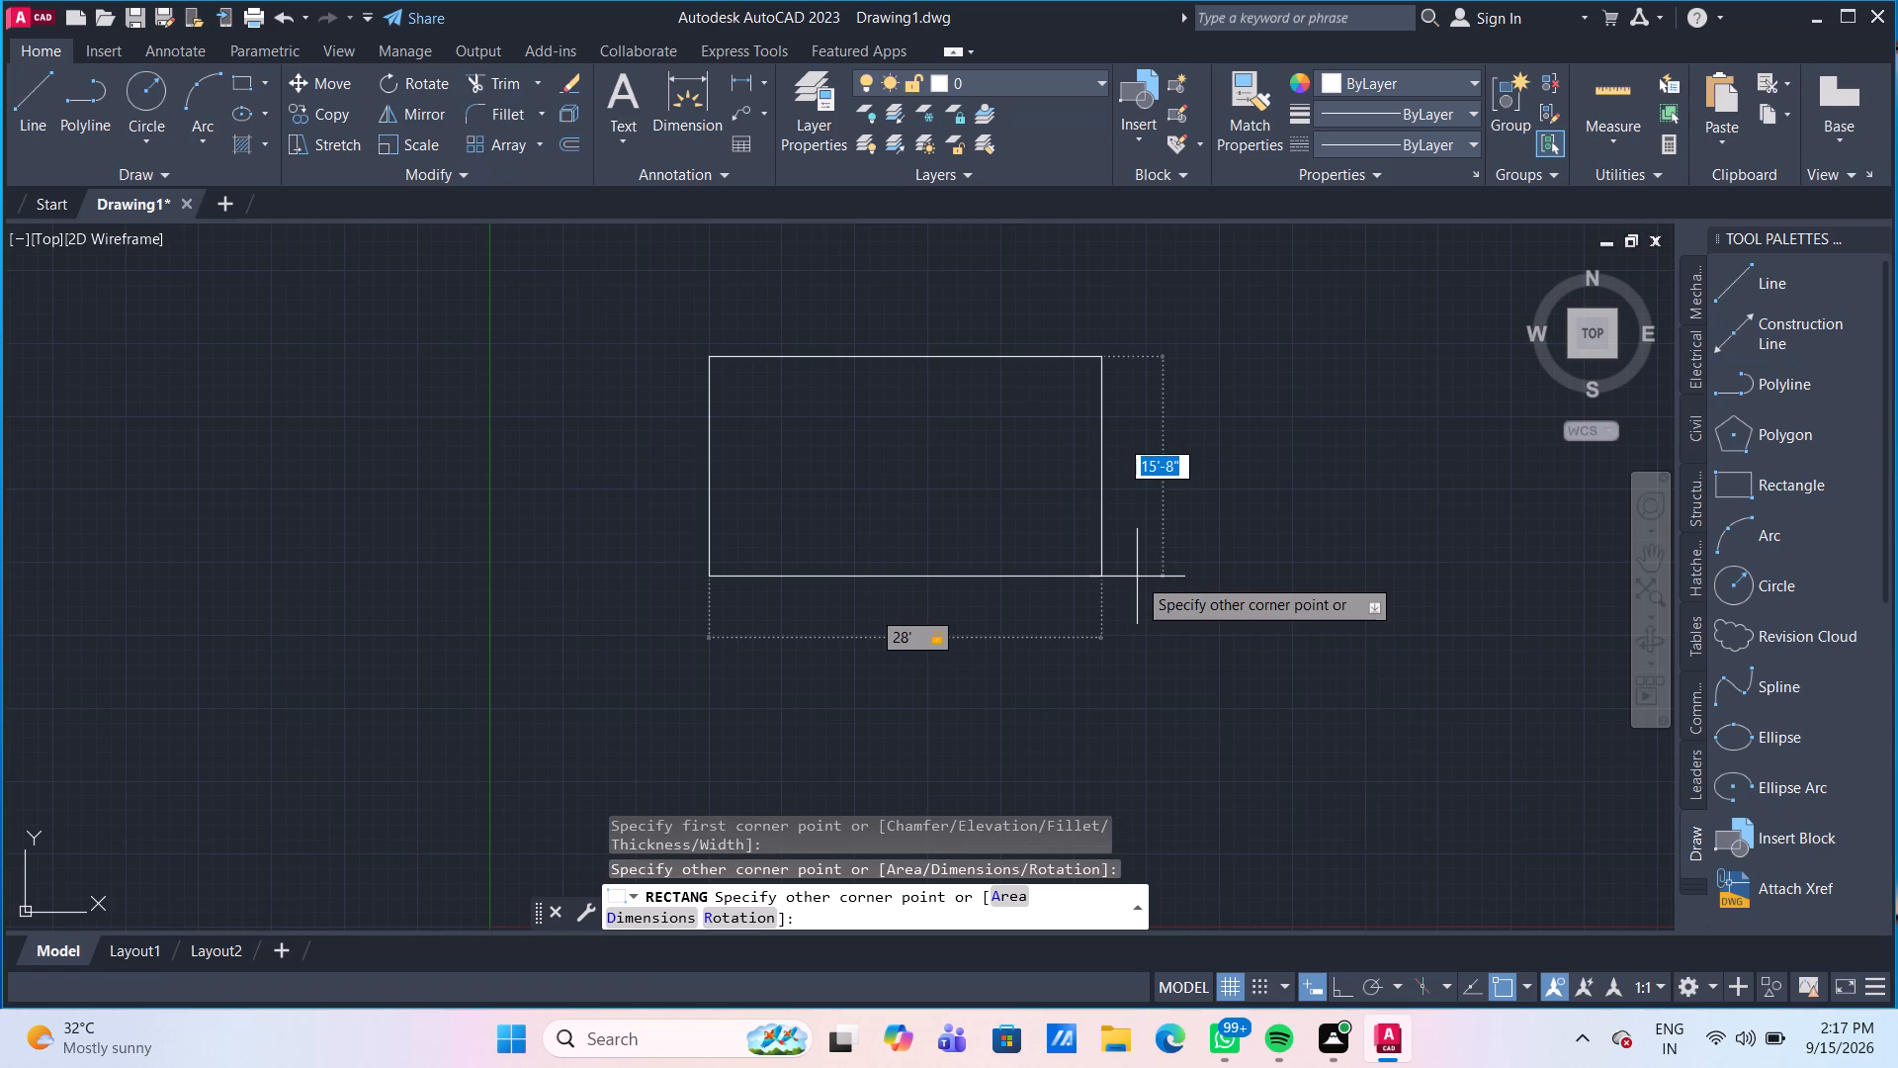
text(28)
text('4)
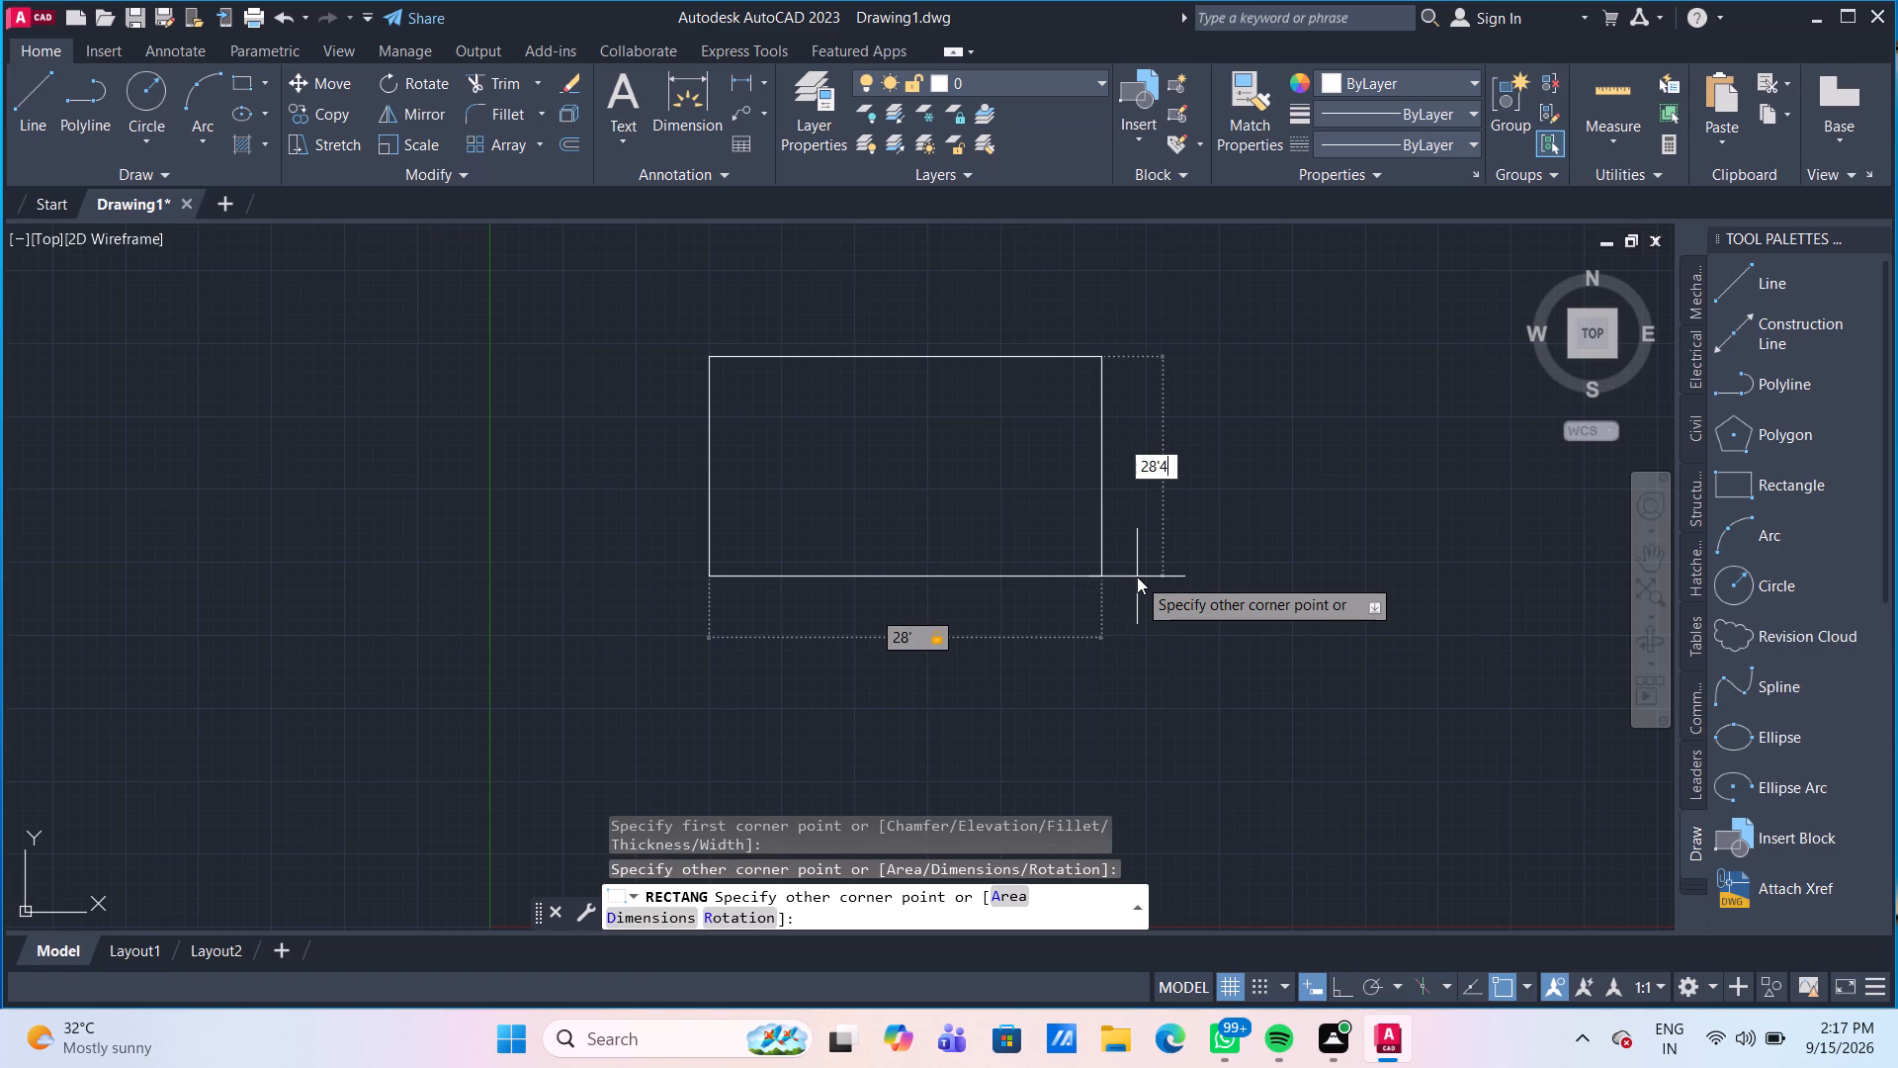
key(BackSpace)
text(5")
key(Return)
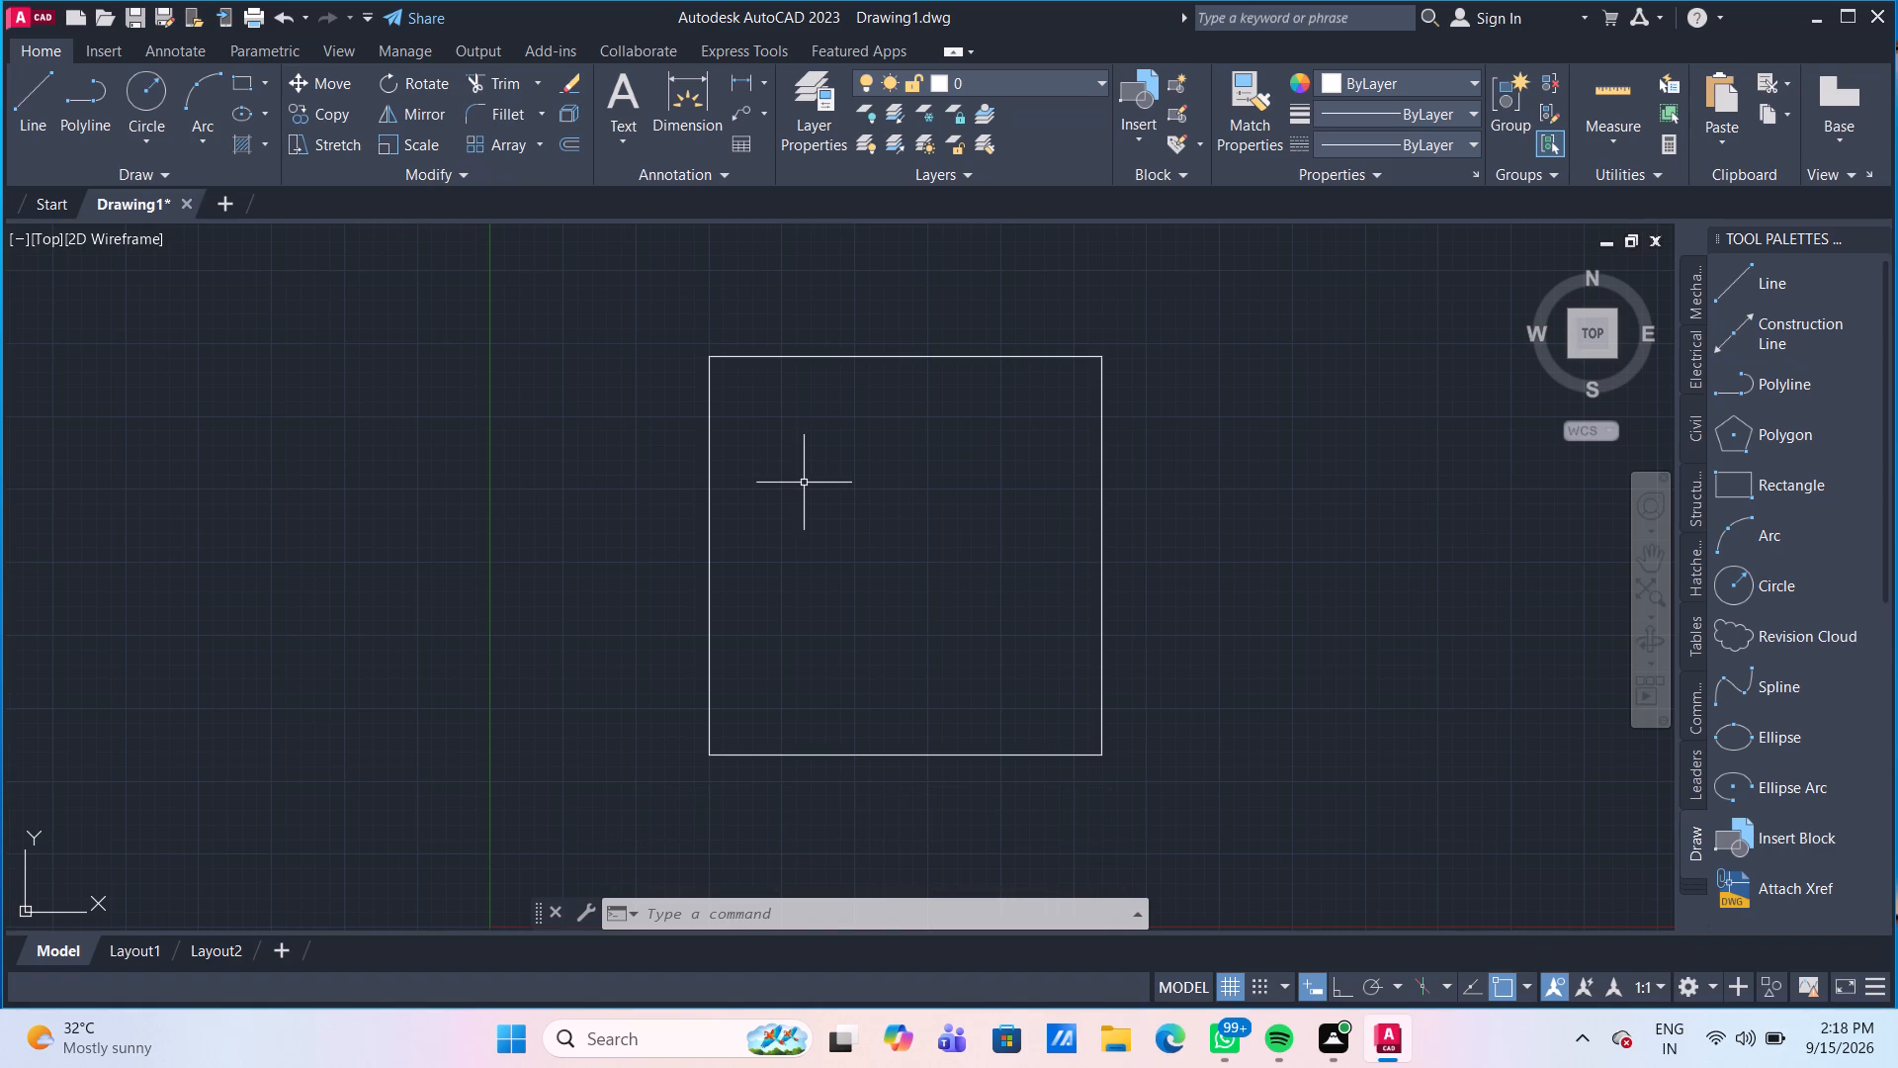
Explode the rectangle into separate lines.
drag(808, 485, 751, 419)
click(674, 328)
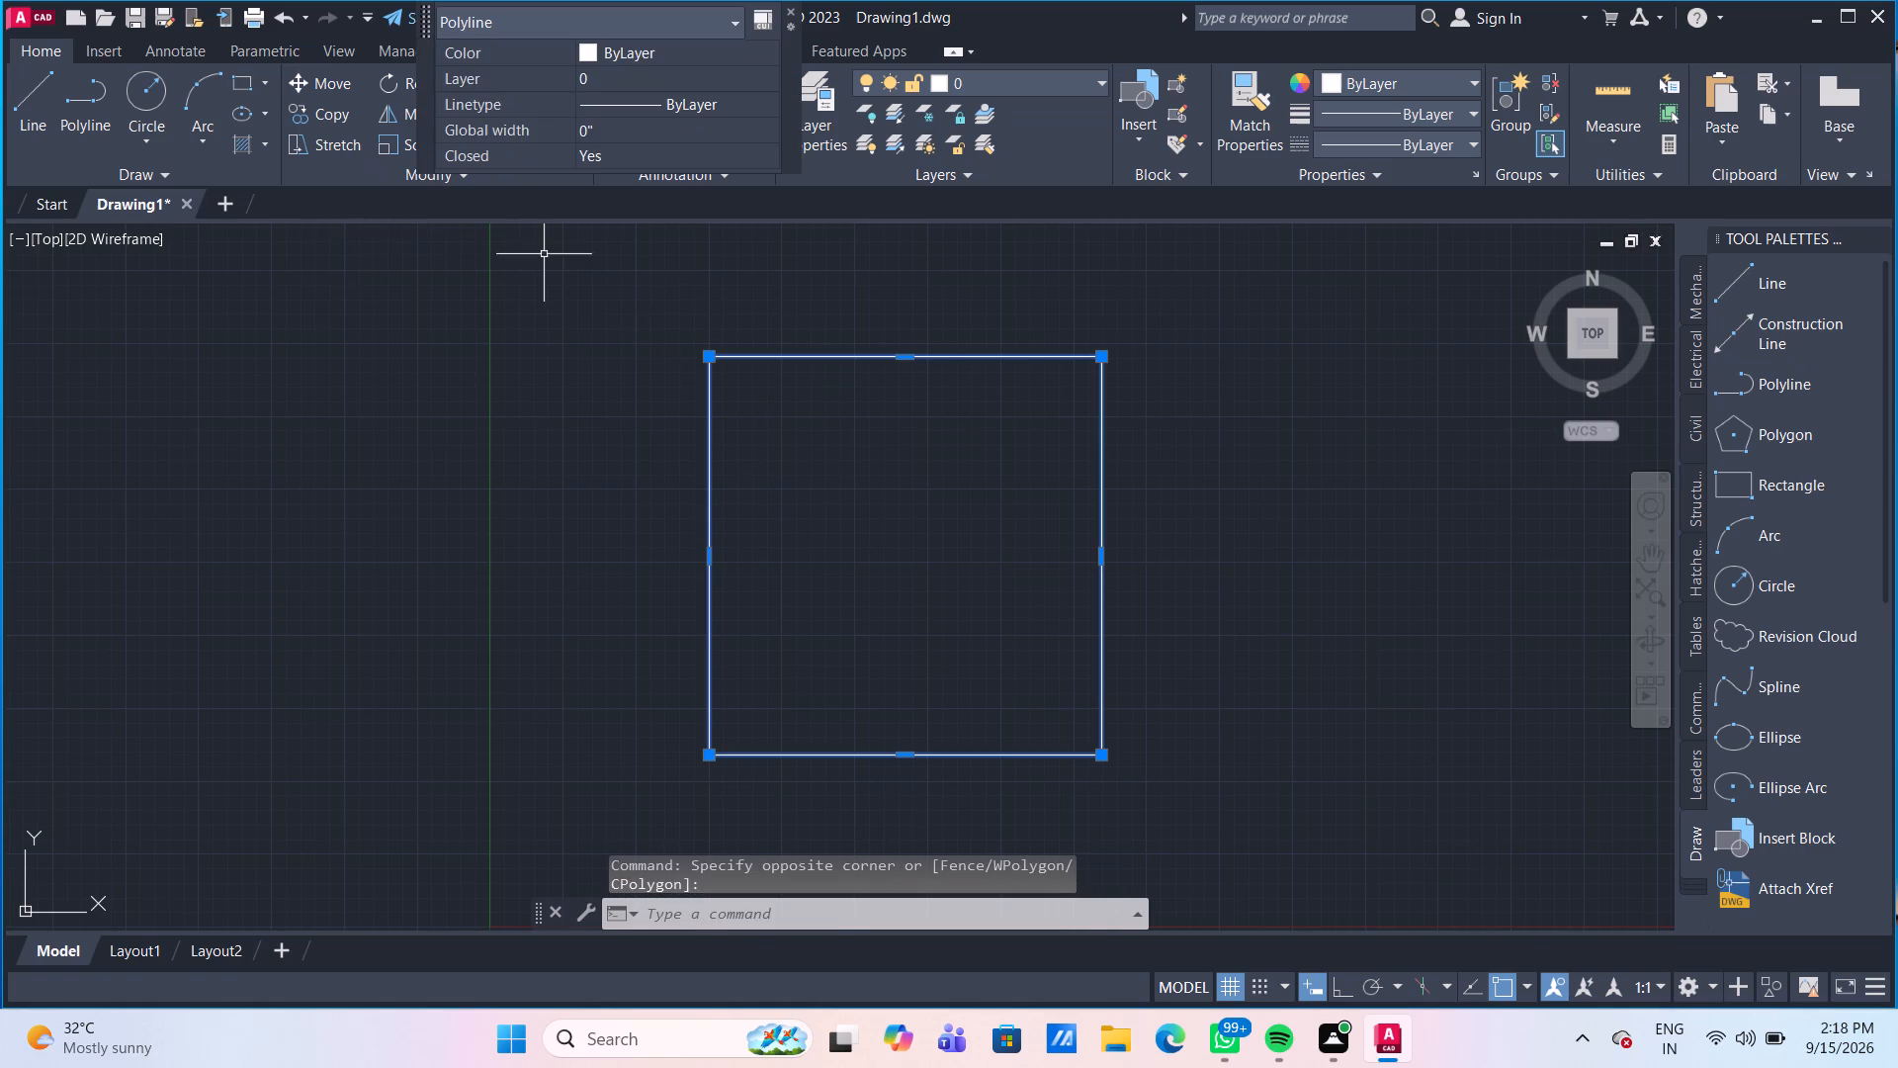
click(377, 177)
click(377, 177)
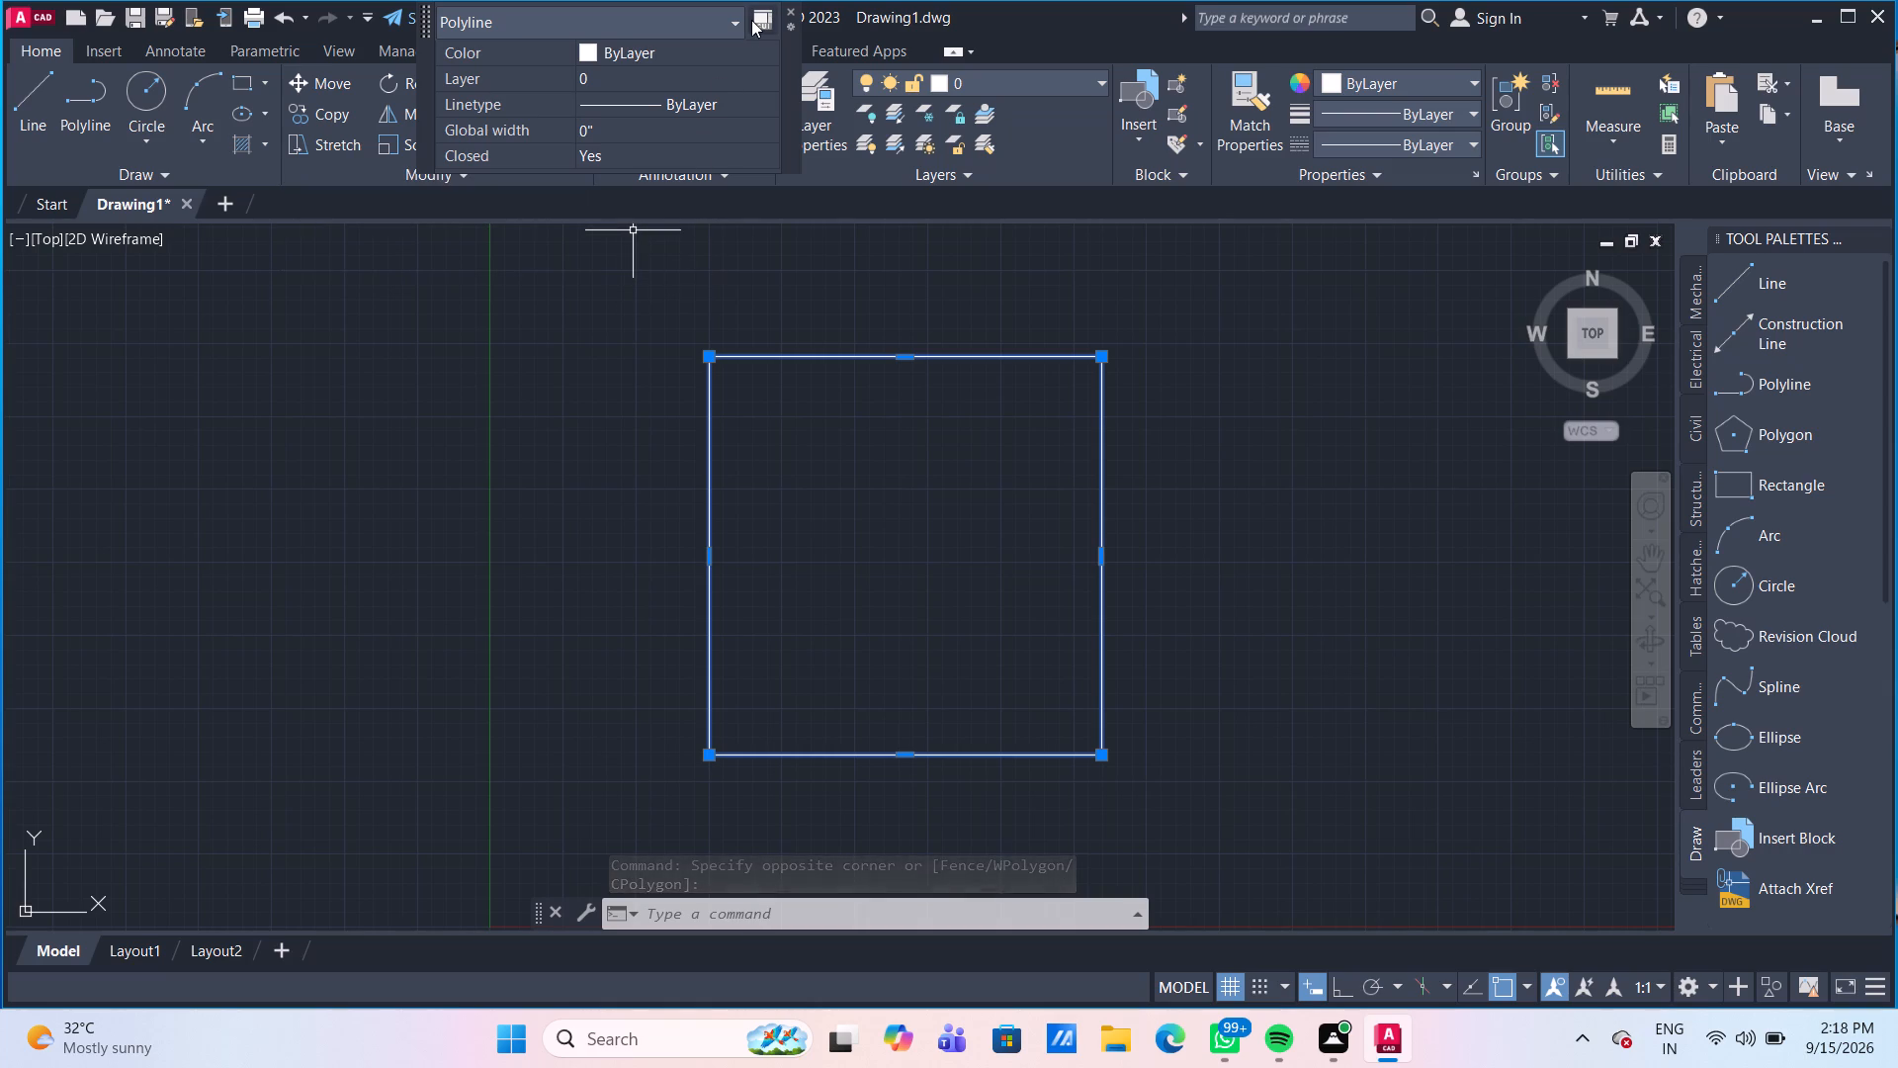
click(790, 10)
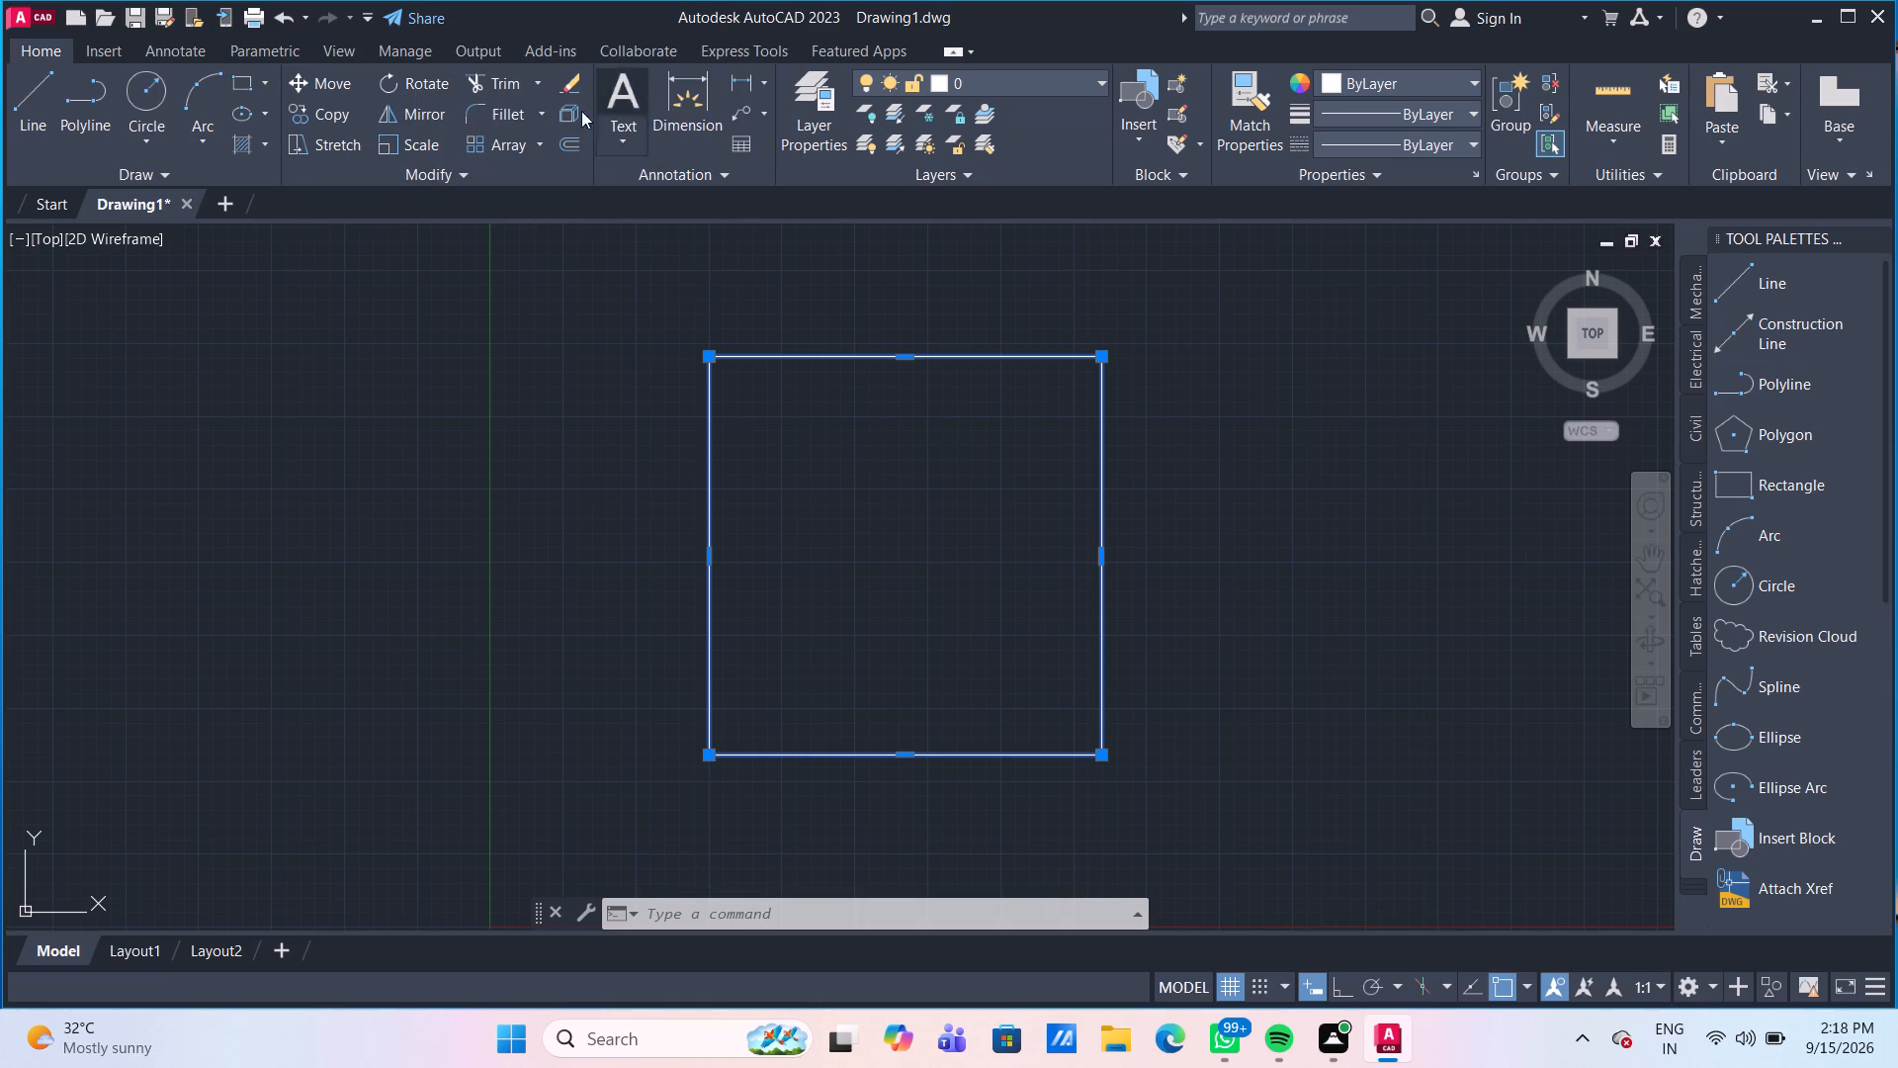
click(567, 117)
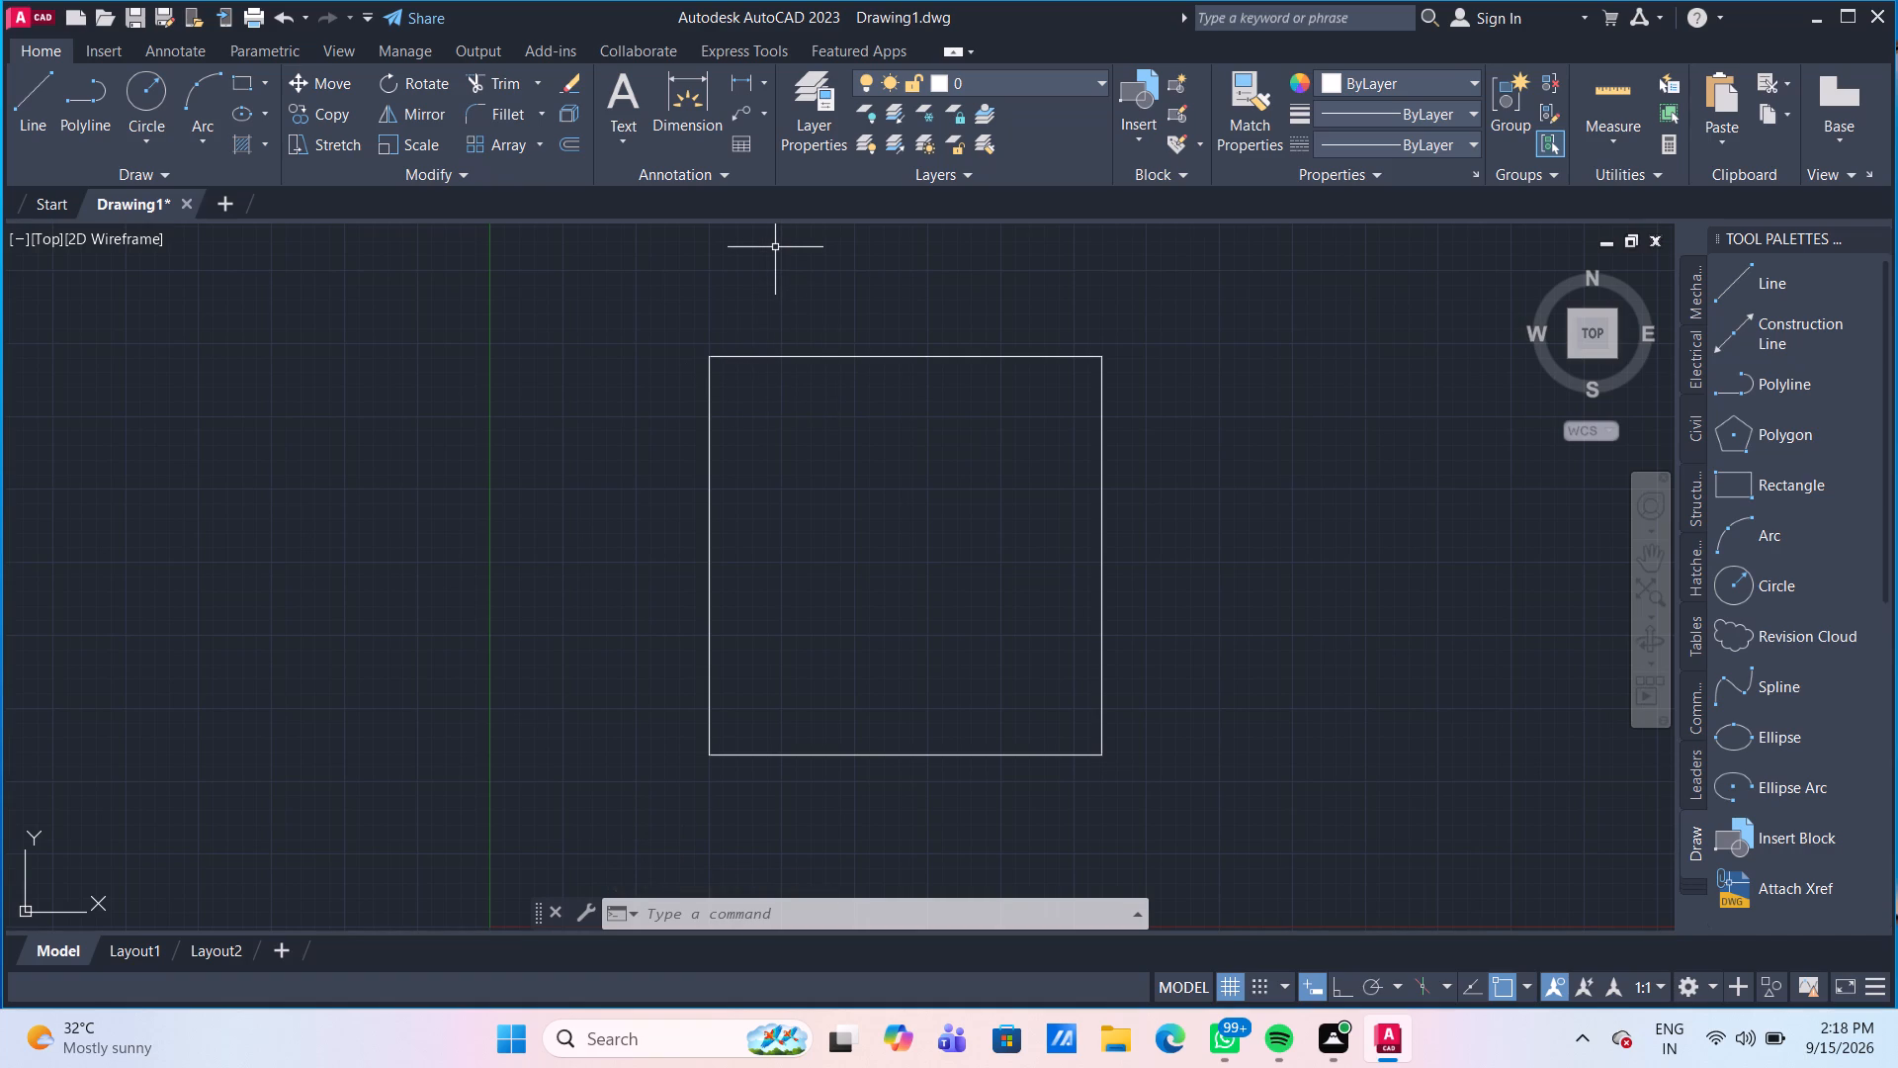
Offset the outline's top and left edges 5" inward, using the Through option.
click(579, 144)
key(Return)
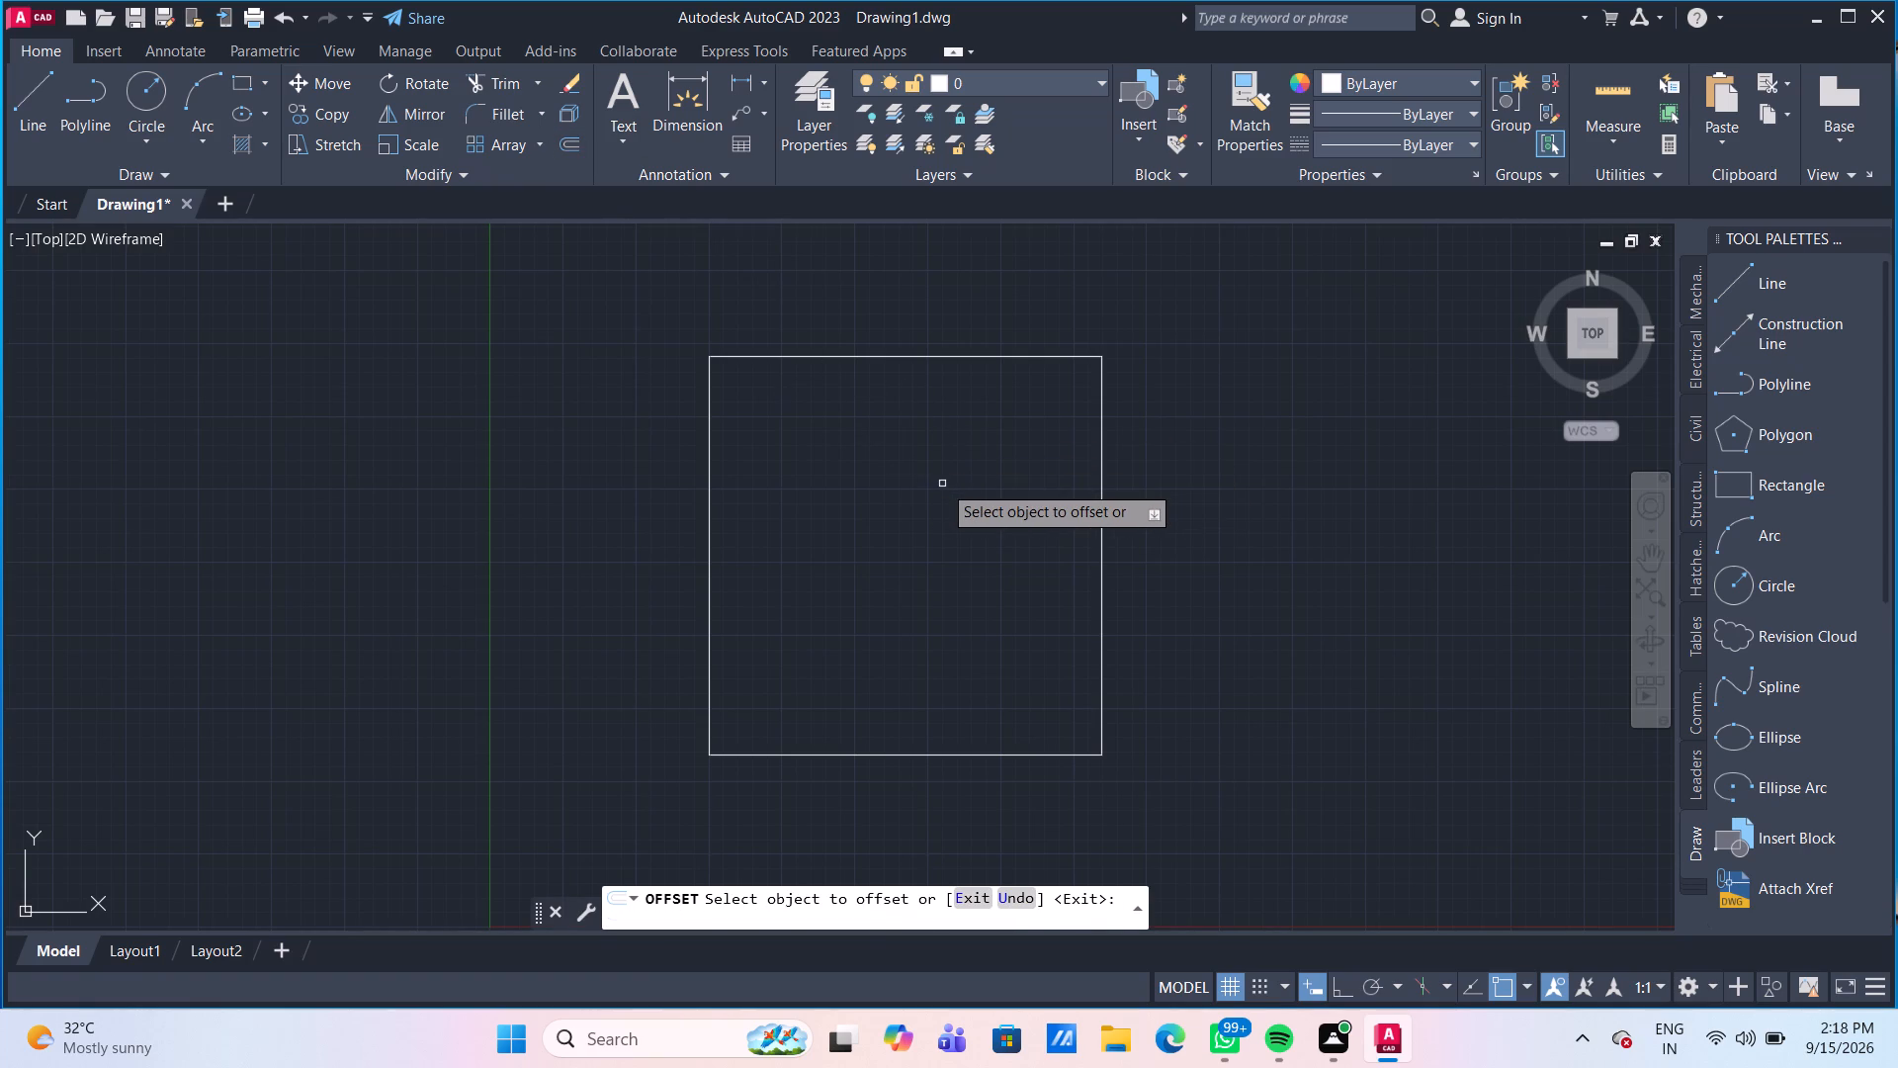
click(968, 357)
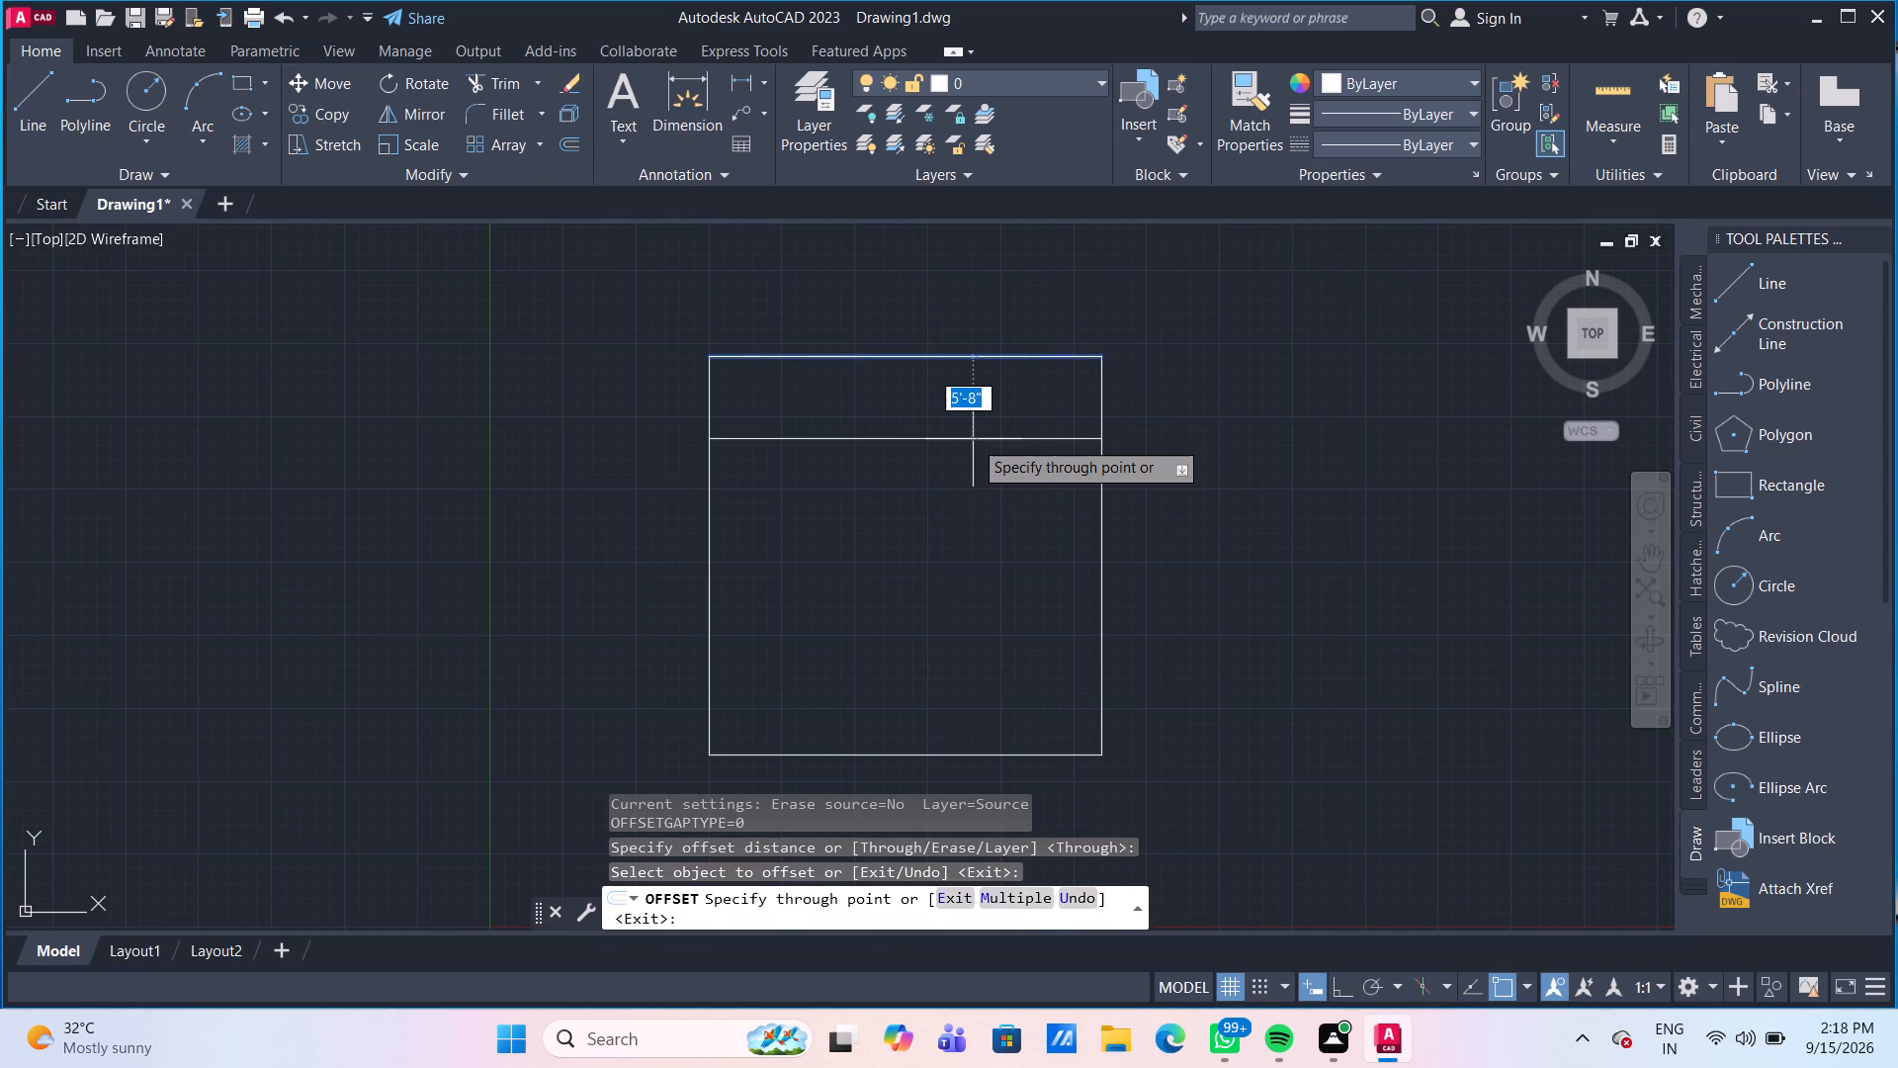
text(5")
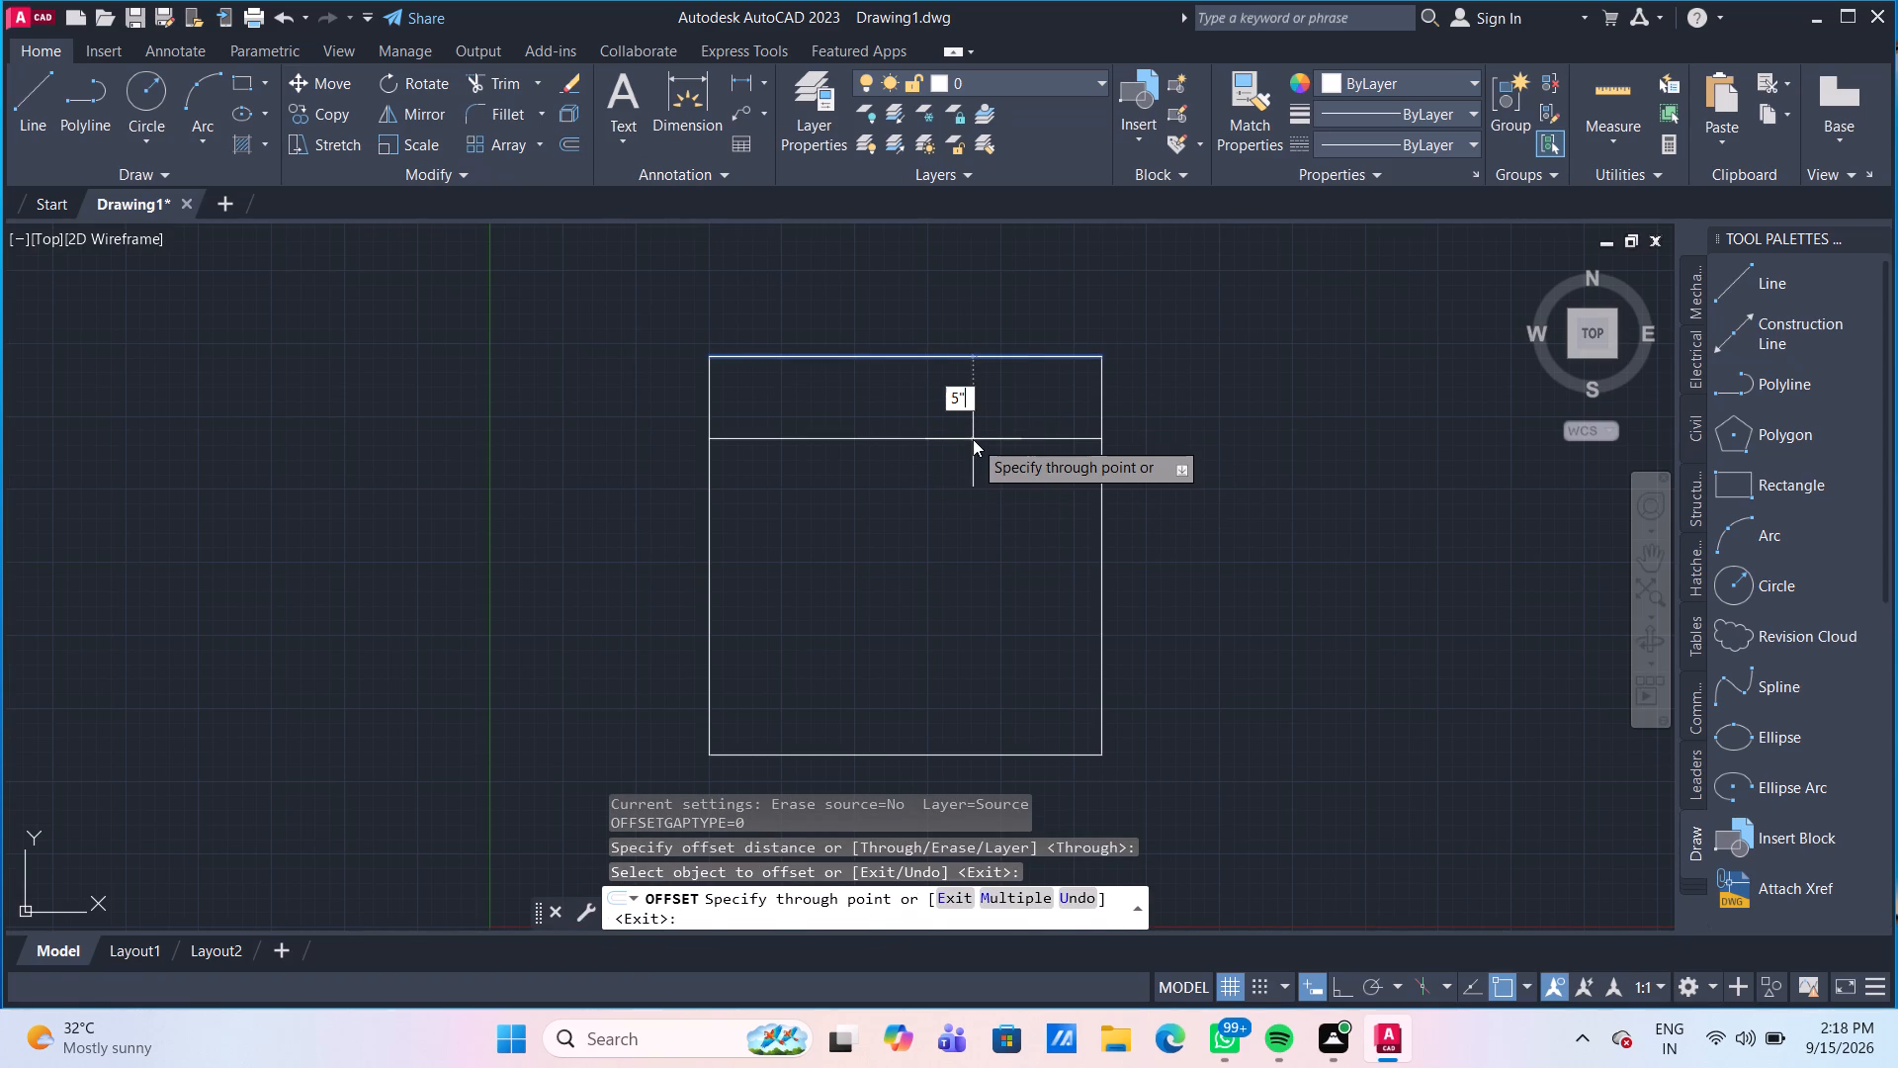
key(Return)
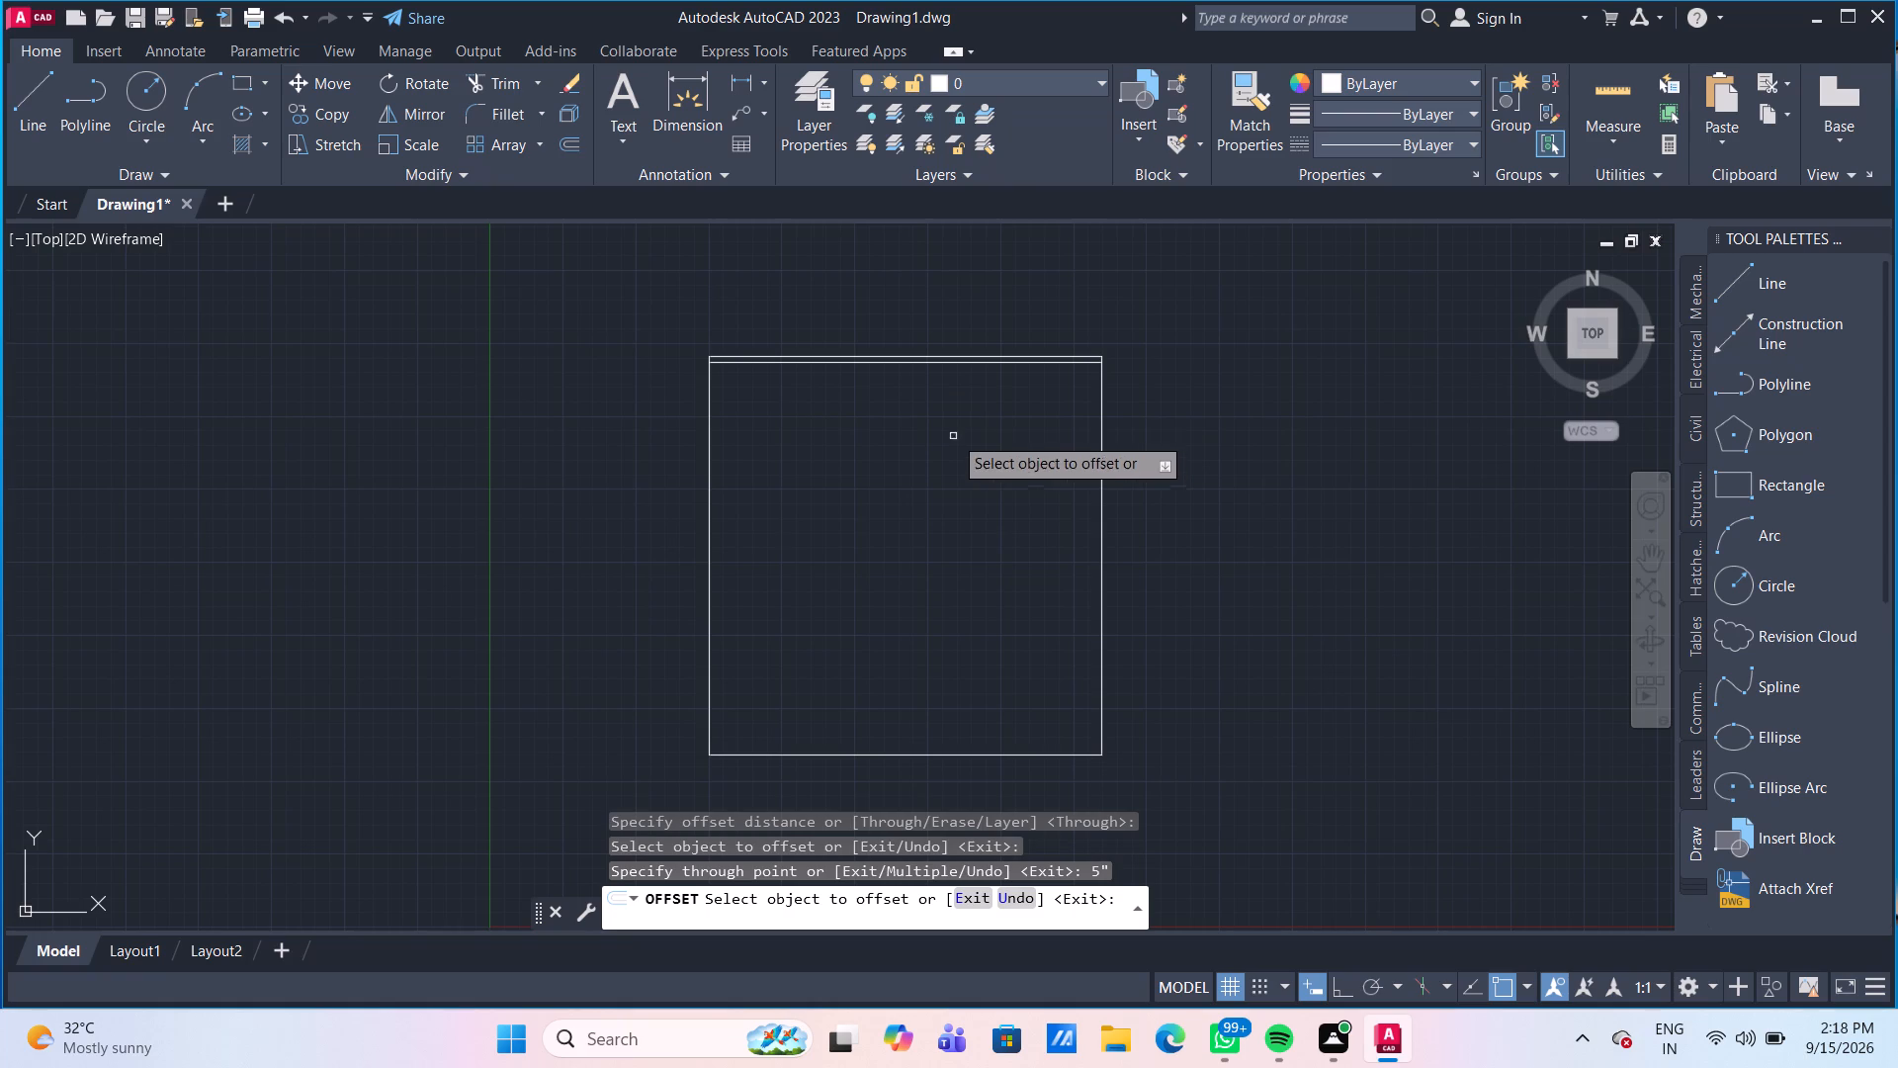
click(710, 504)
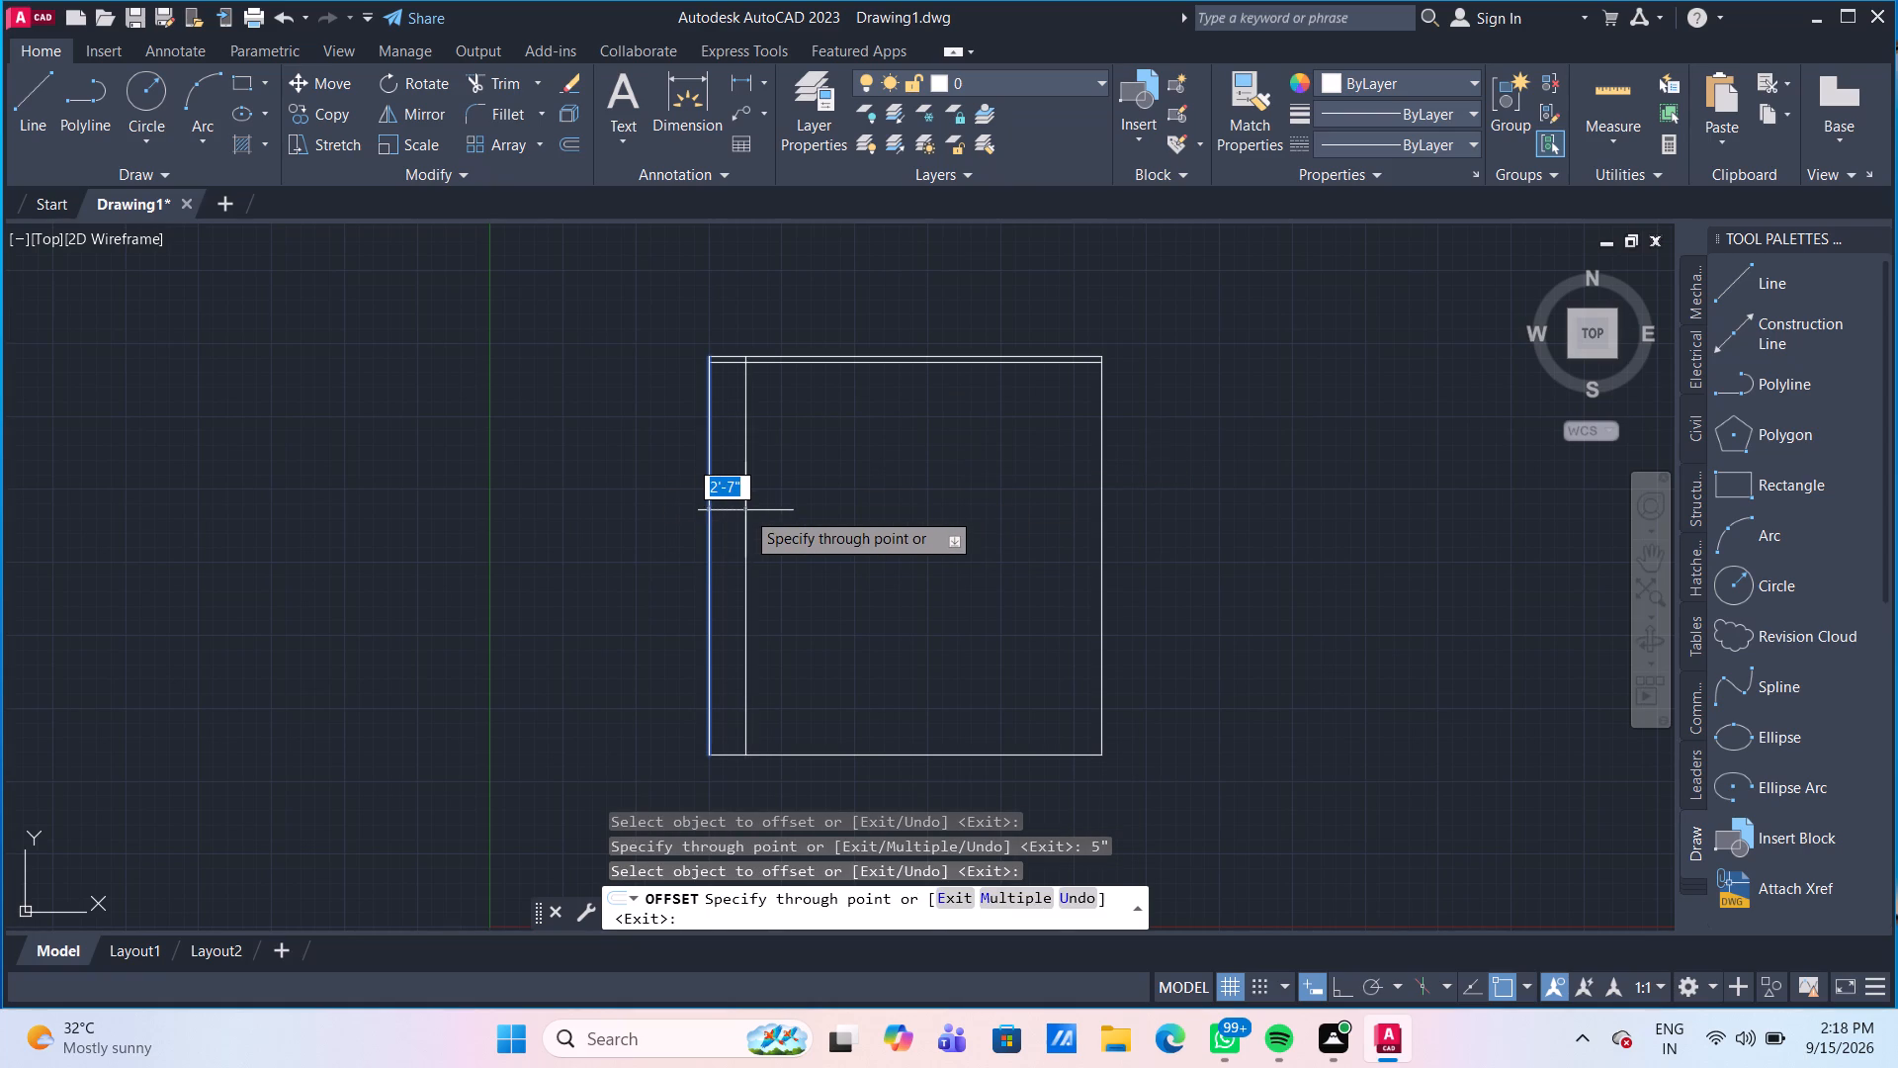
text(5")
key(Return)
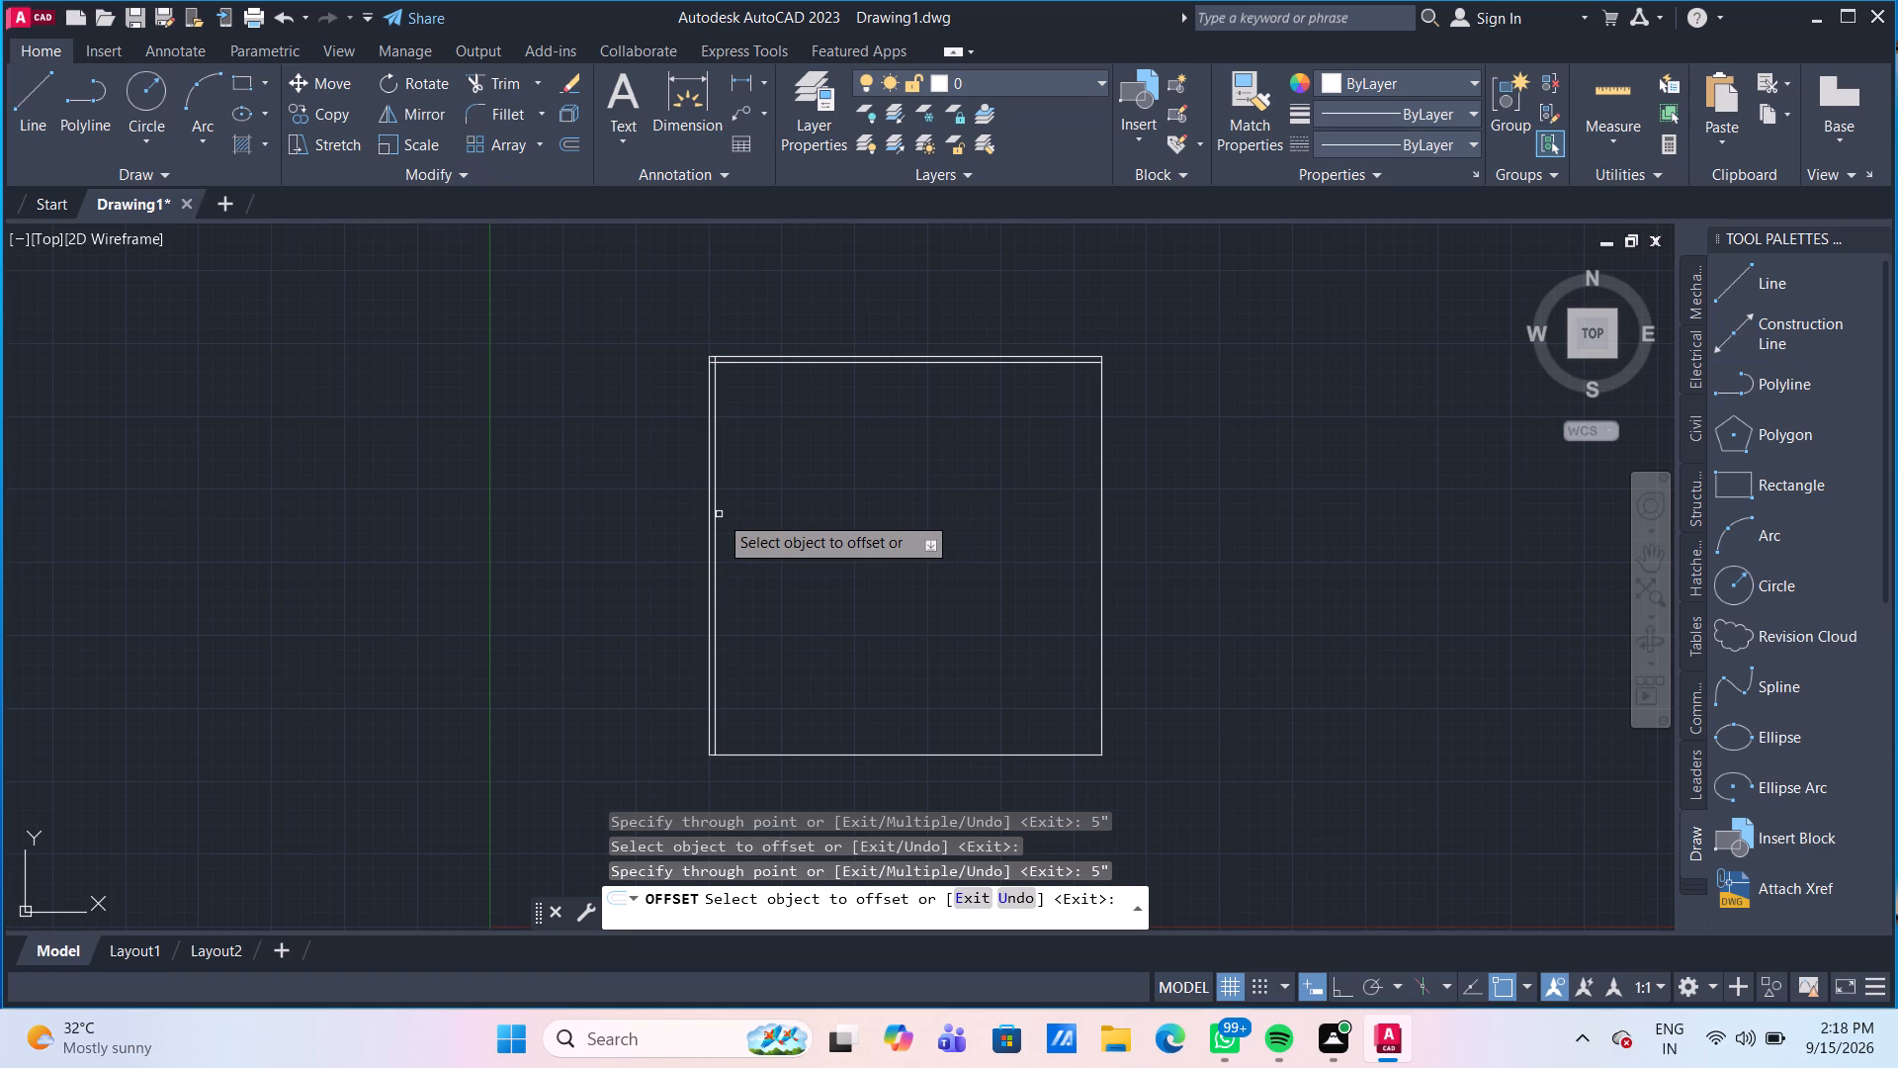
Offset the inner left wall line 10' to the right, and offset the resulting line another 5" to form a partition wall.
click(714, 504)
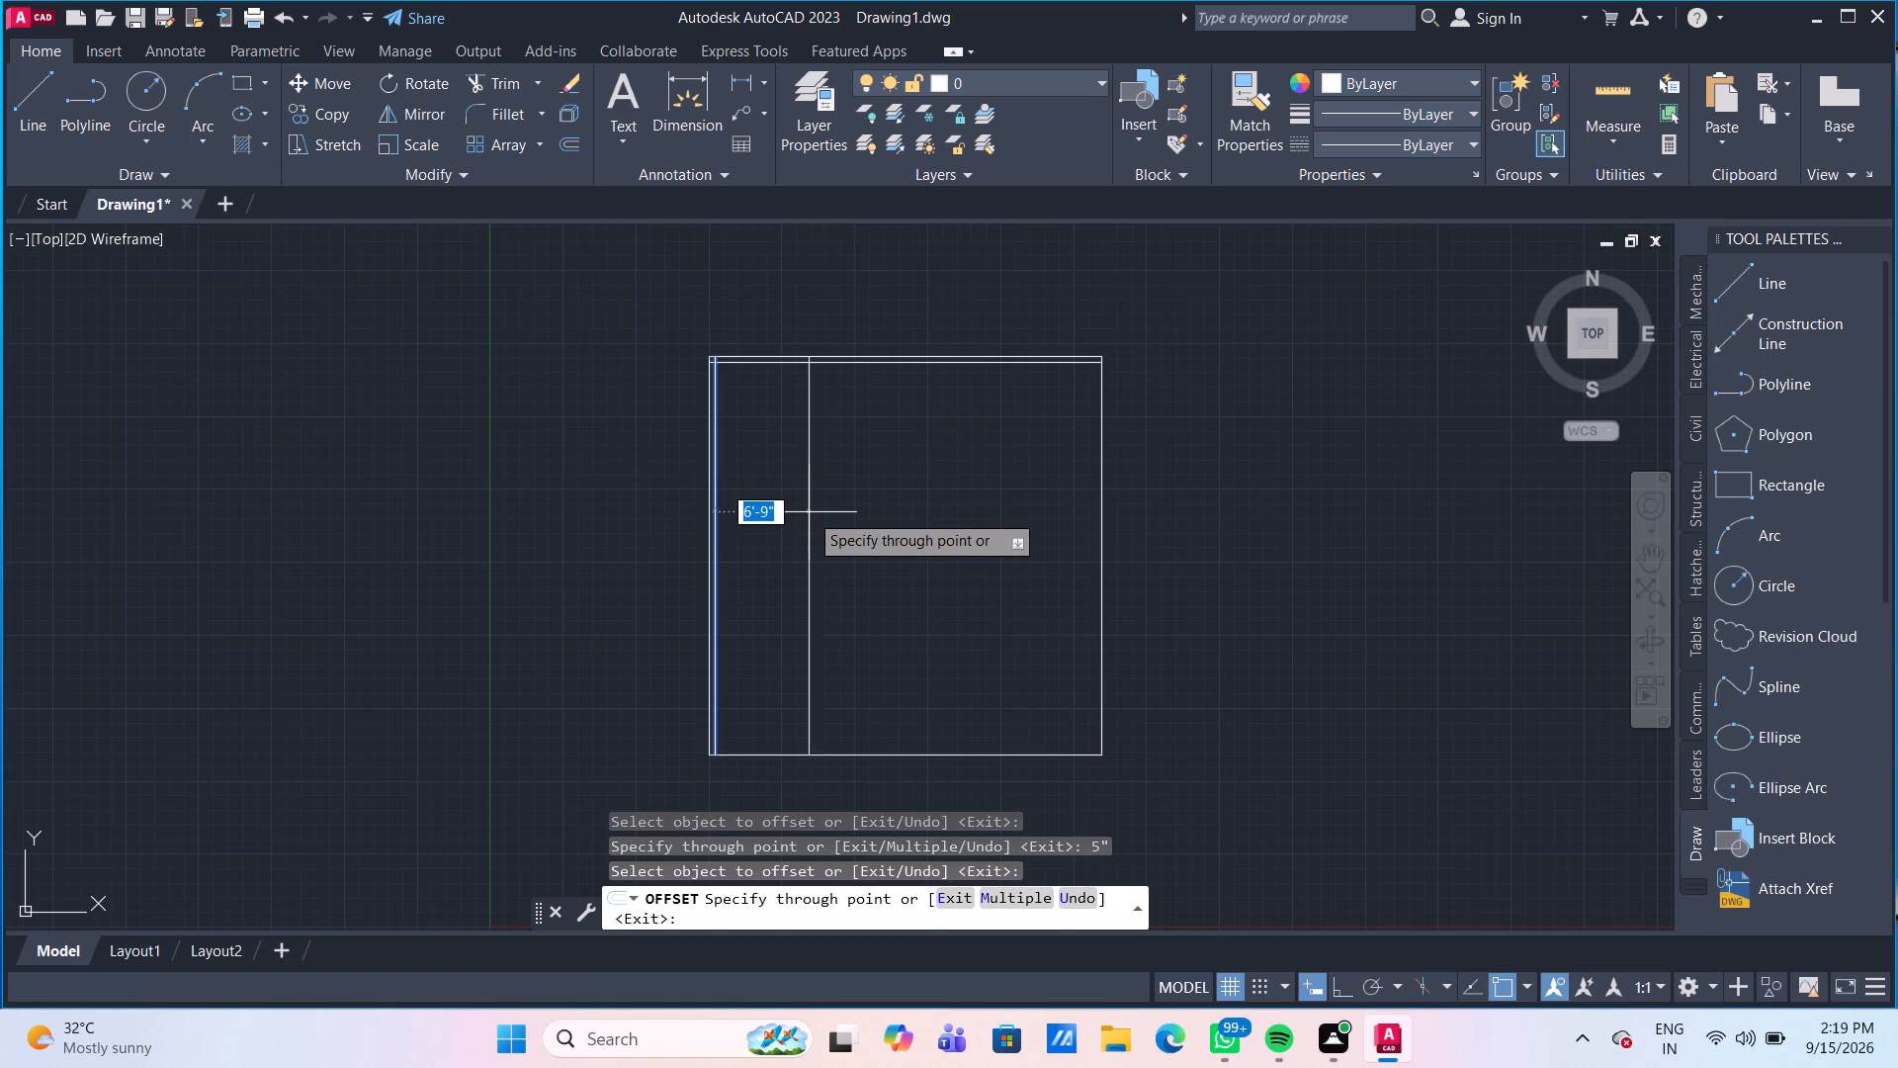
text(10')
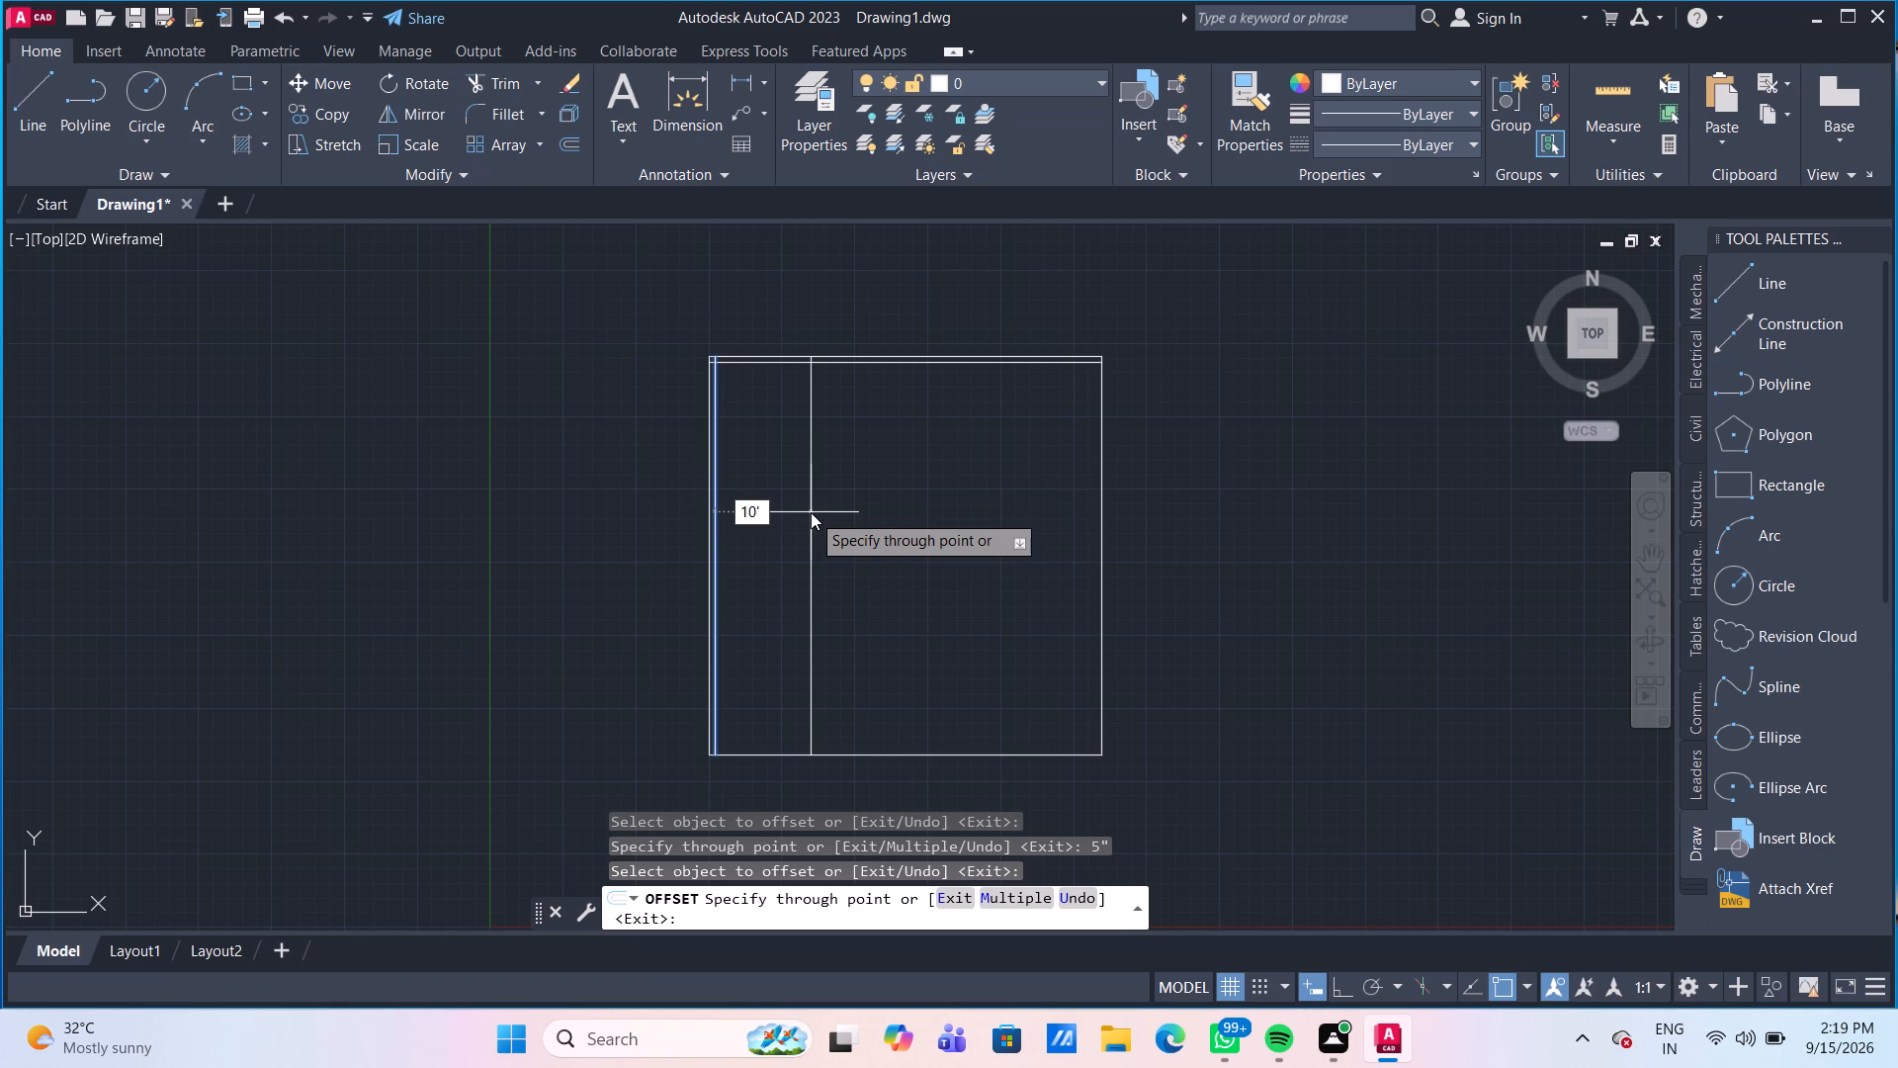
key(Return)
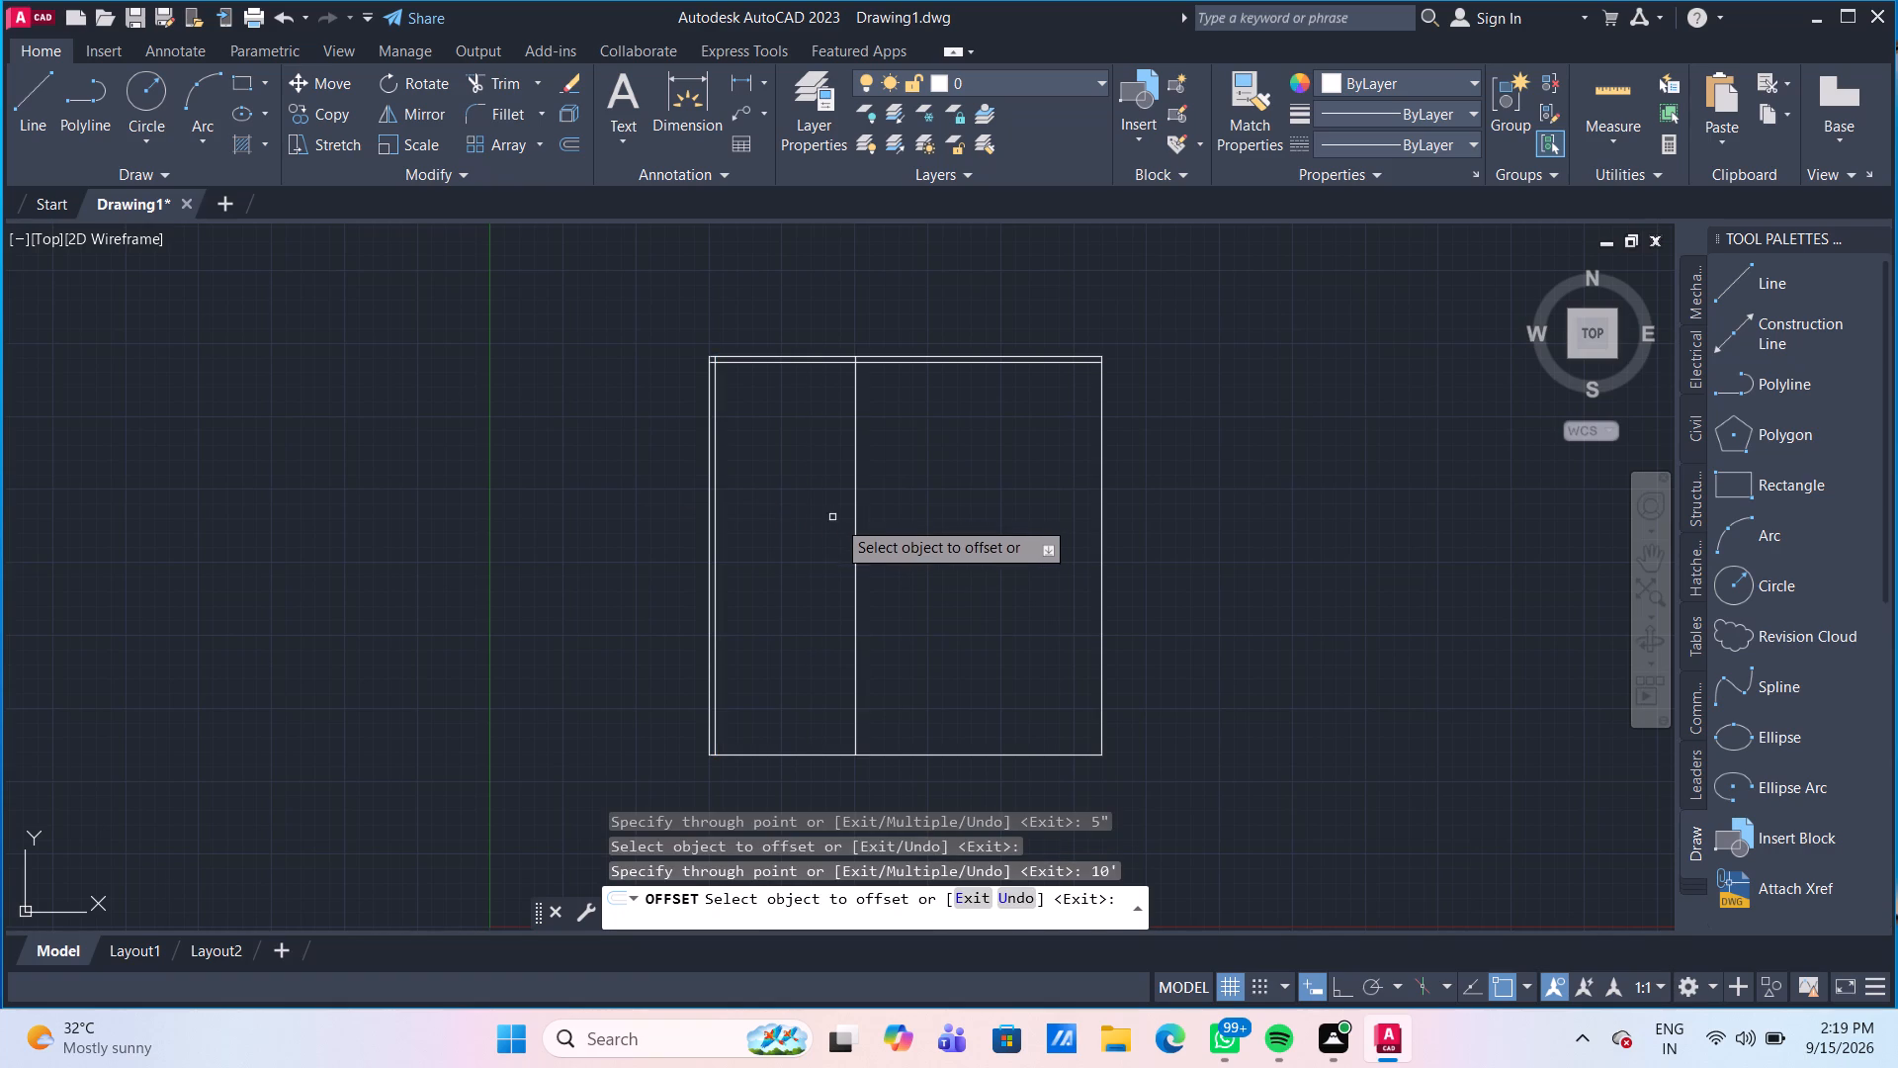
click(854, 526)
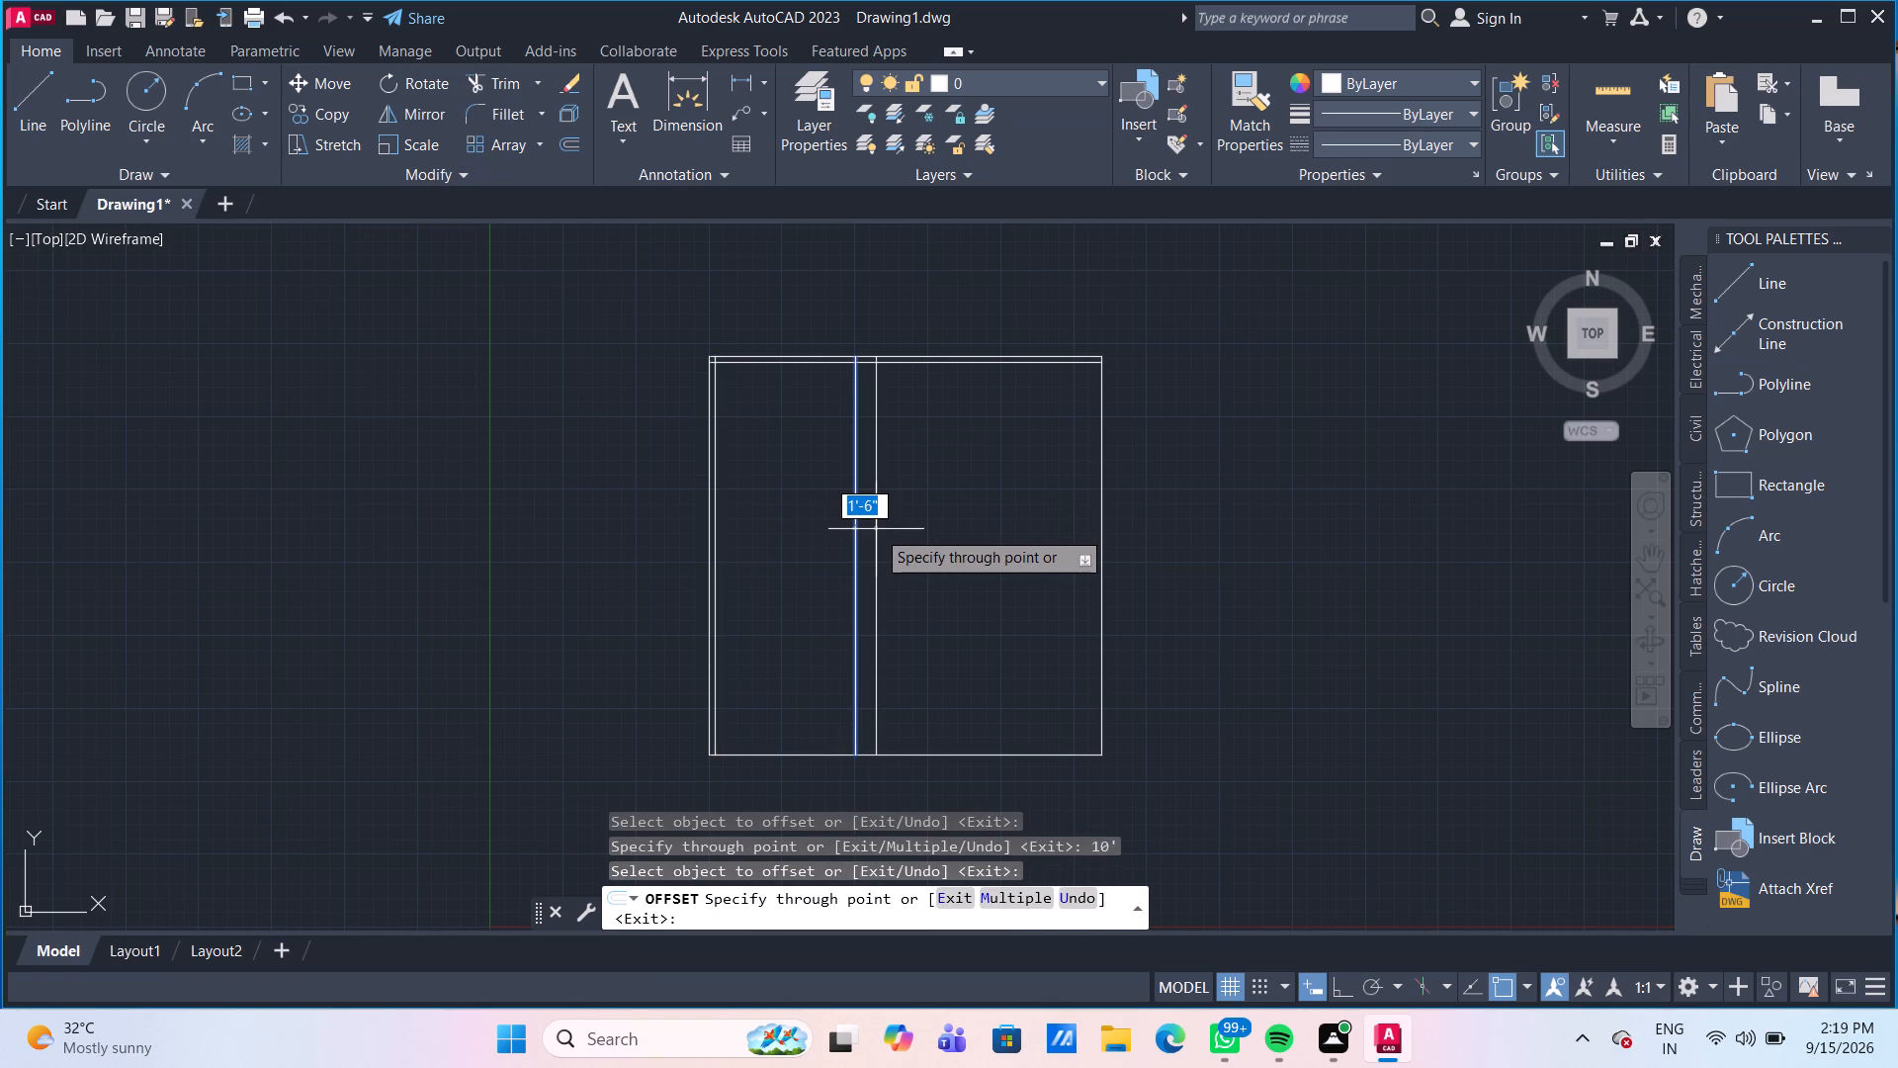
text(5")
key(Return)
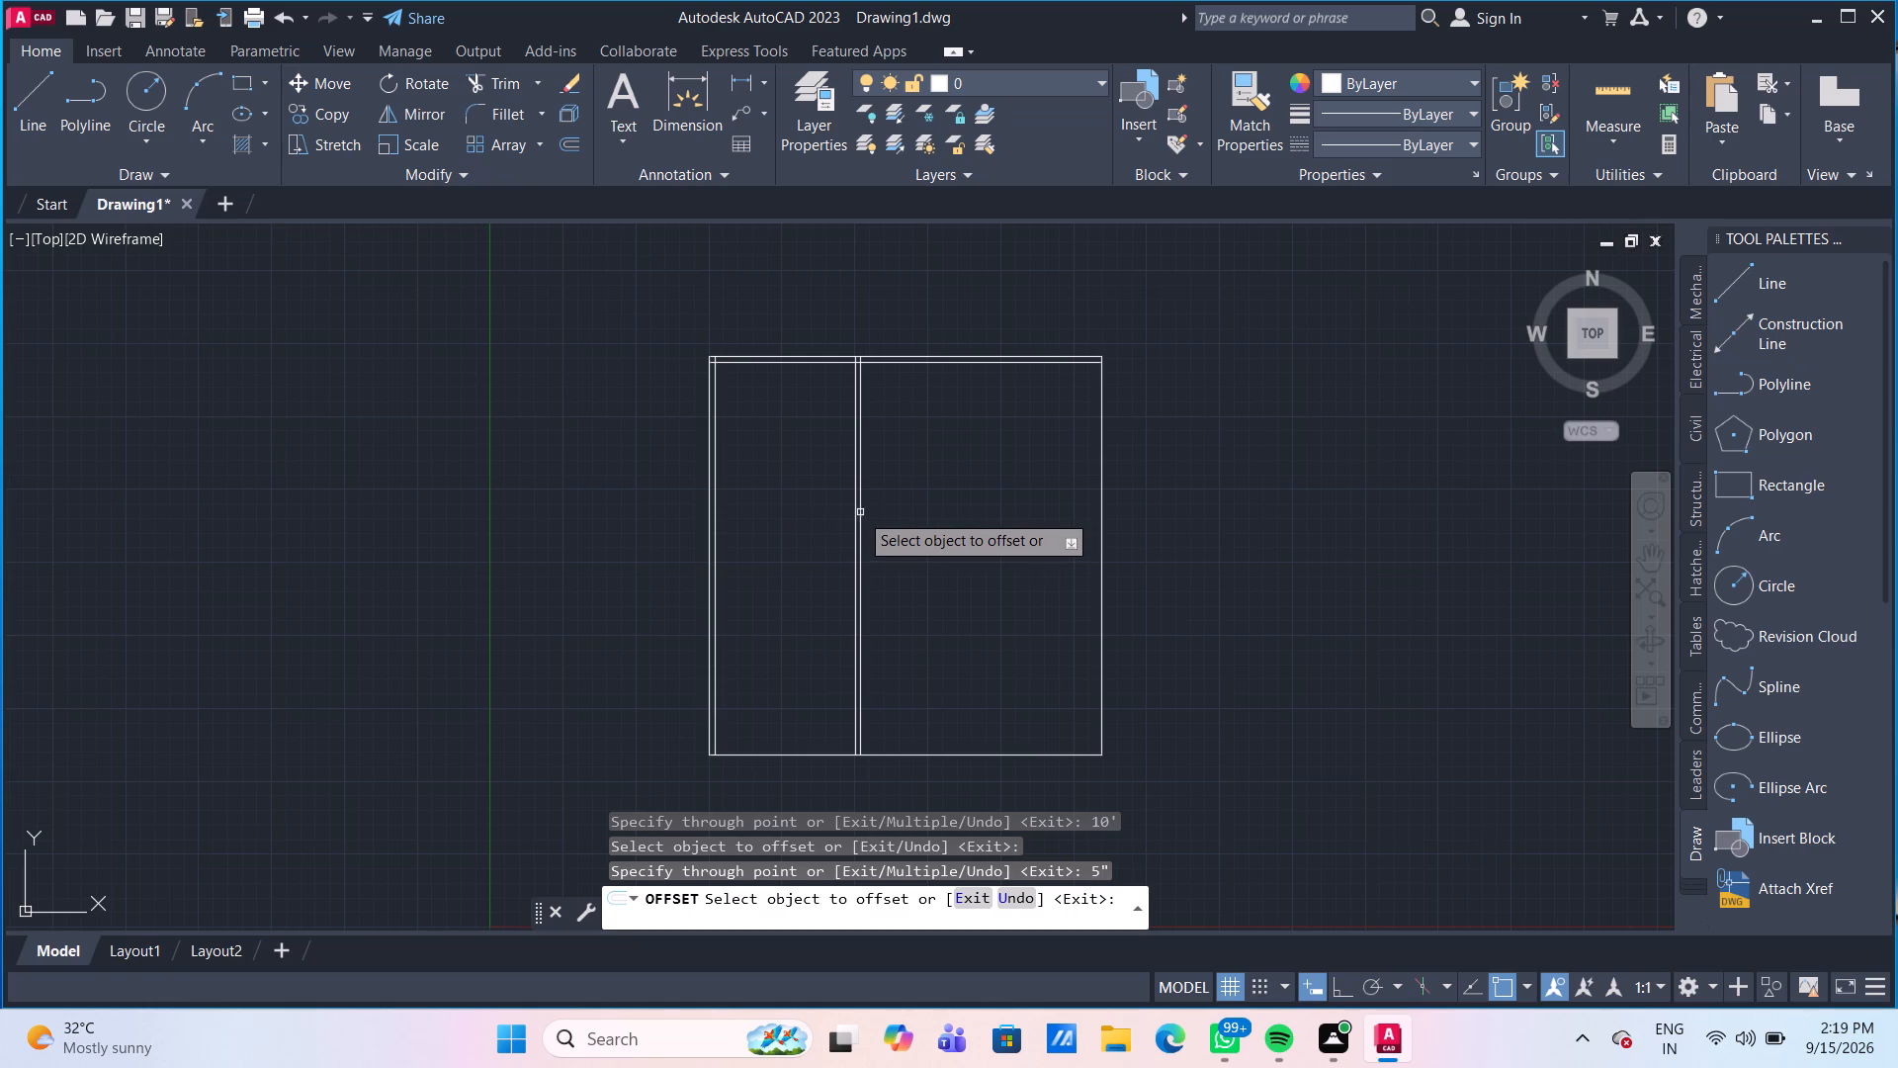
Offset the first partition's right line 6'4" to the right, and offset the resulting line another 5" for a second partition.
click(861, 511)
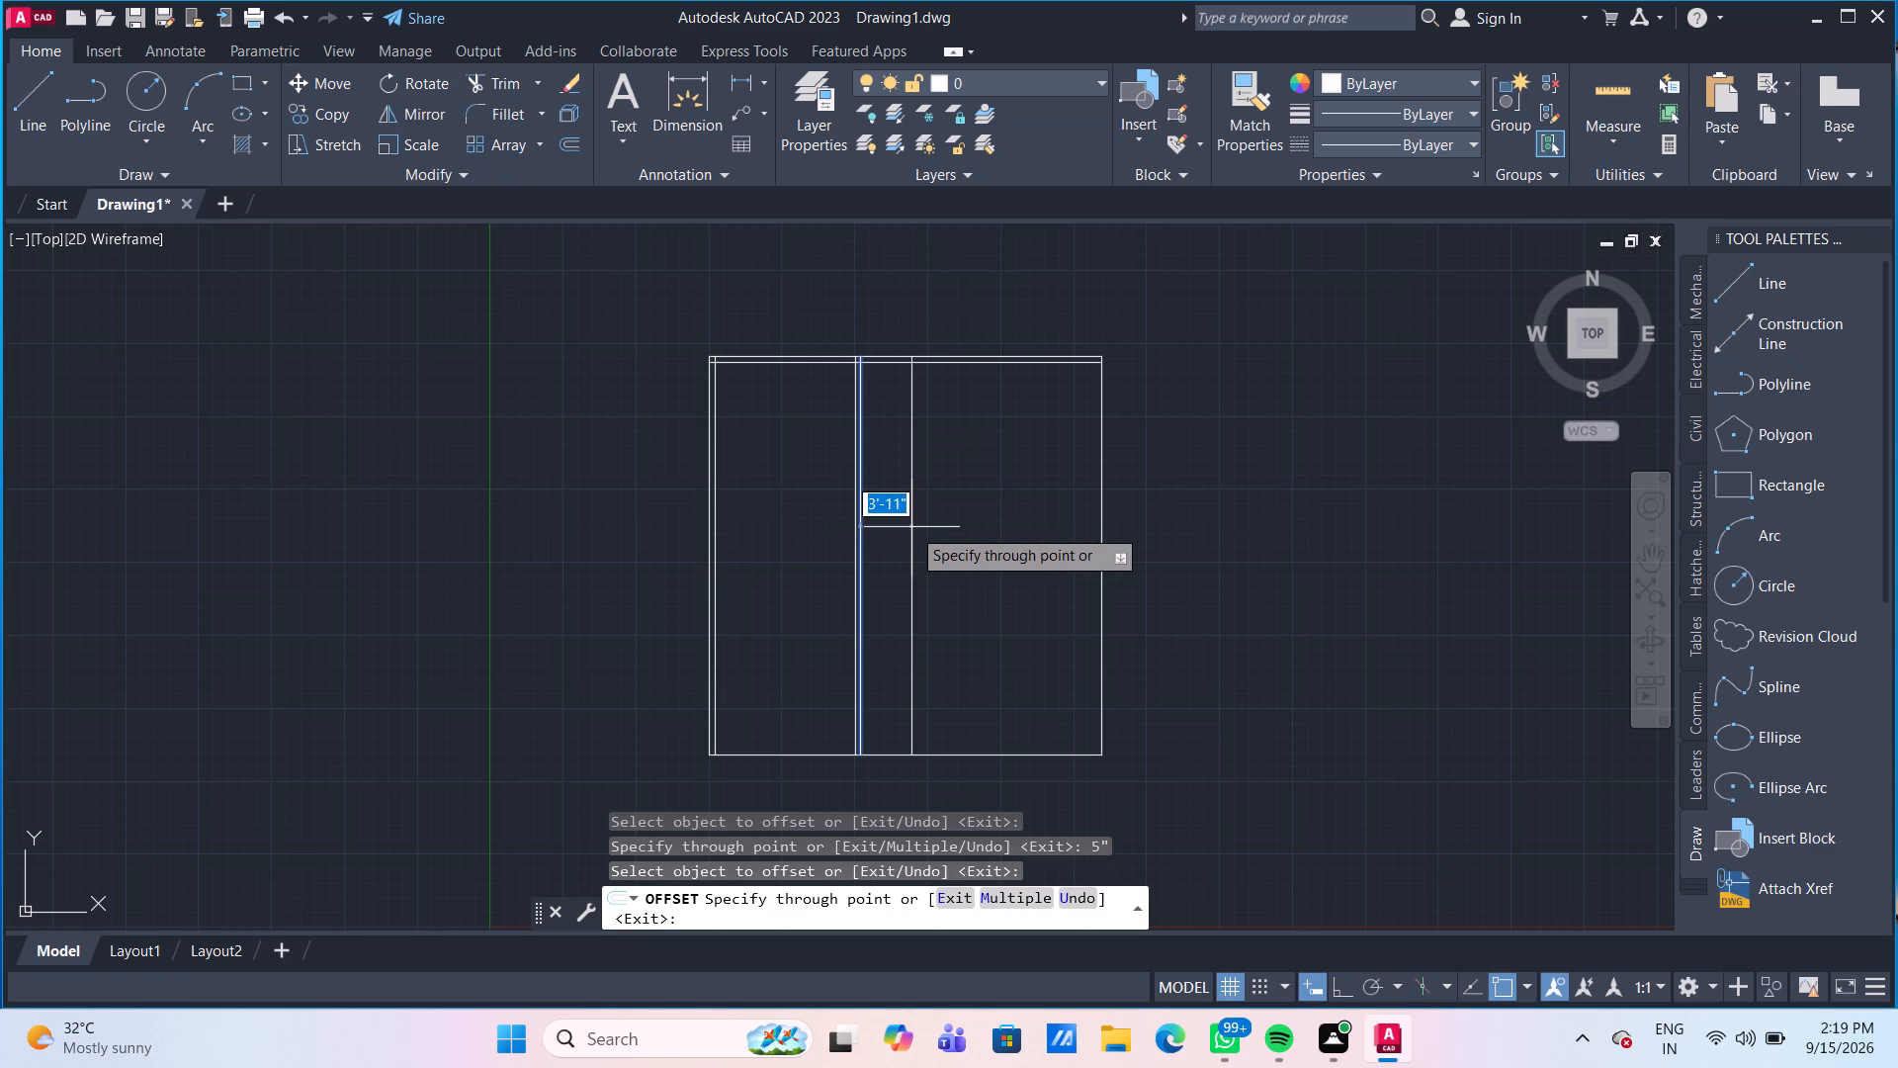
text(6'4")
key(Return)
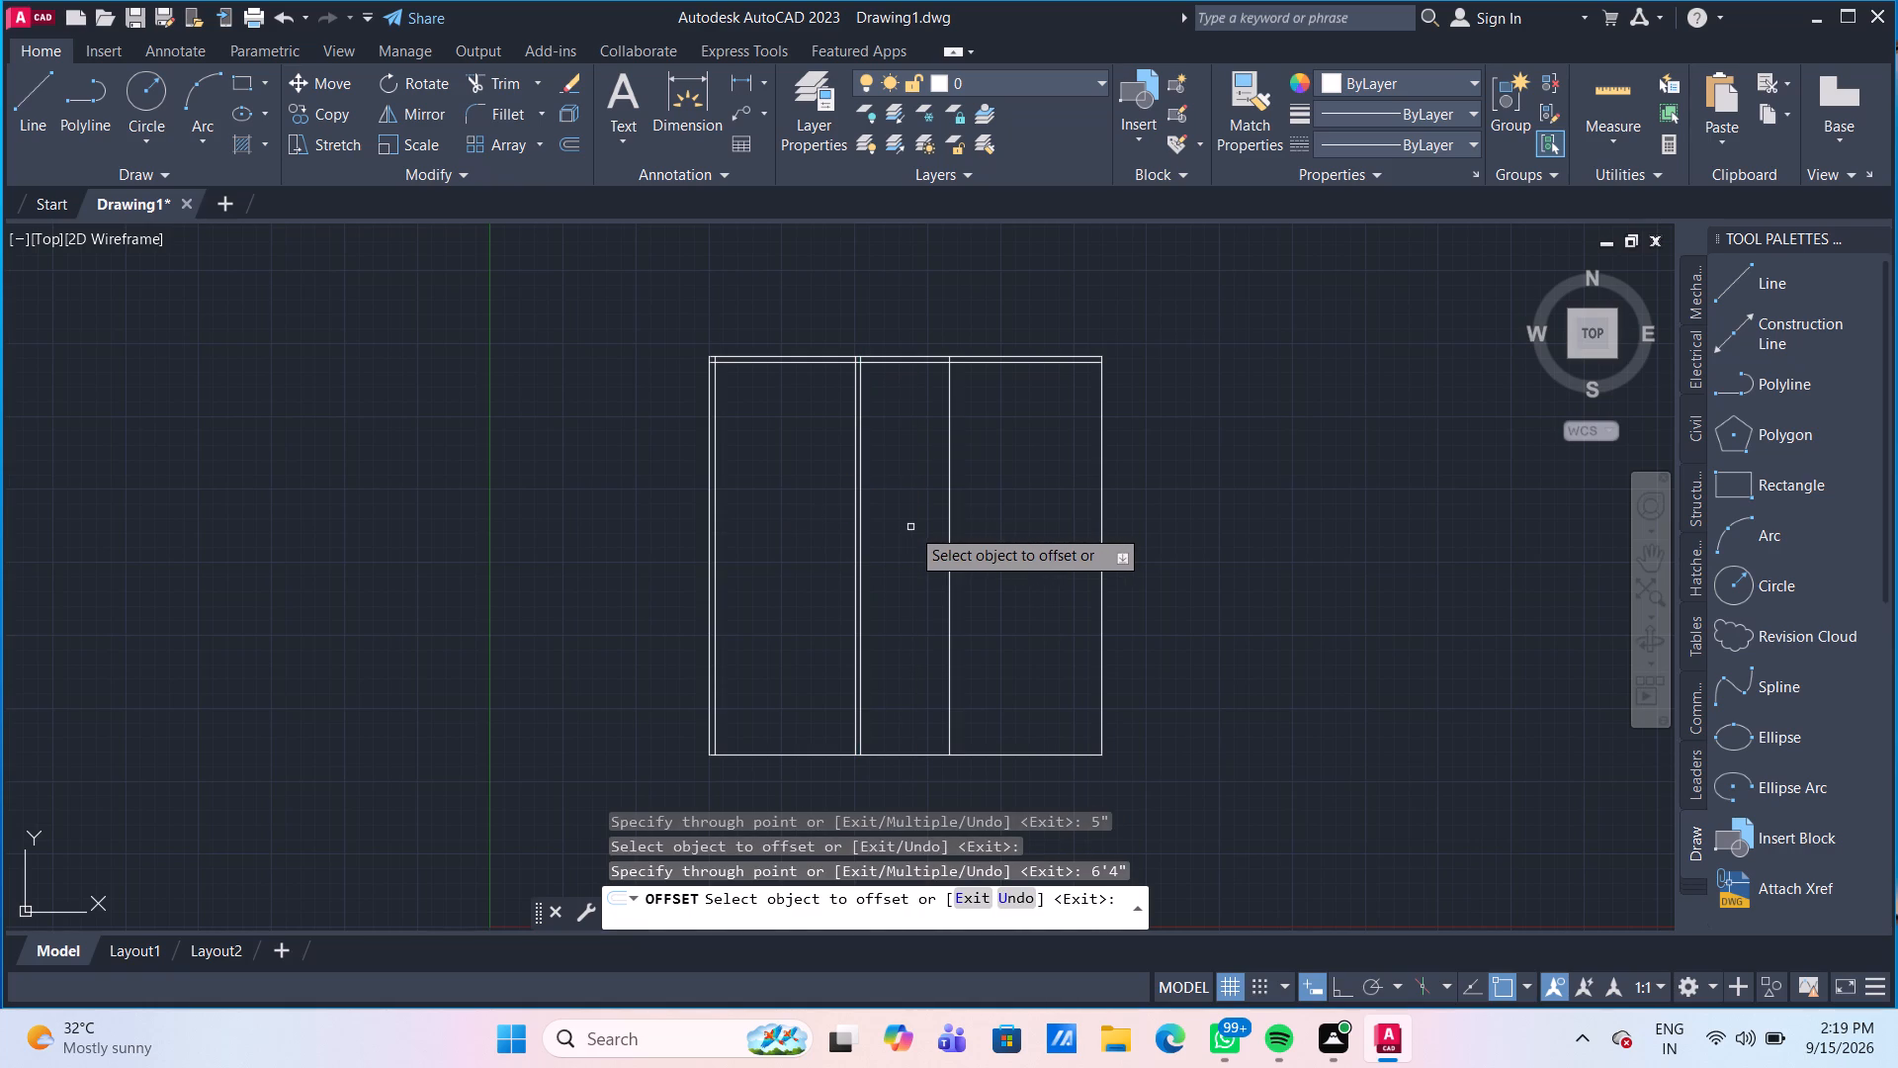
click(948, 515)
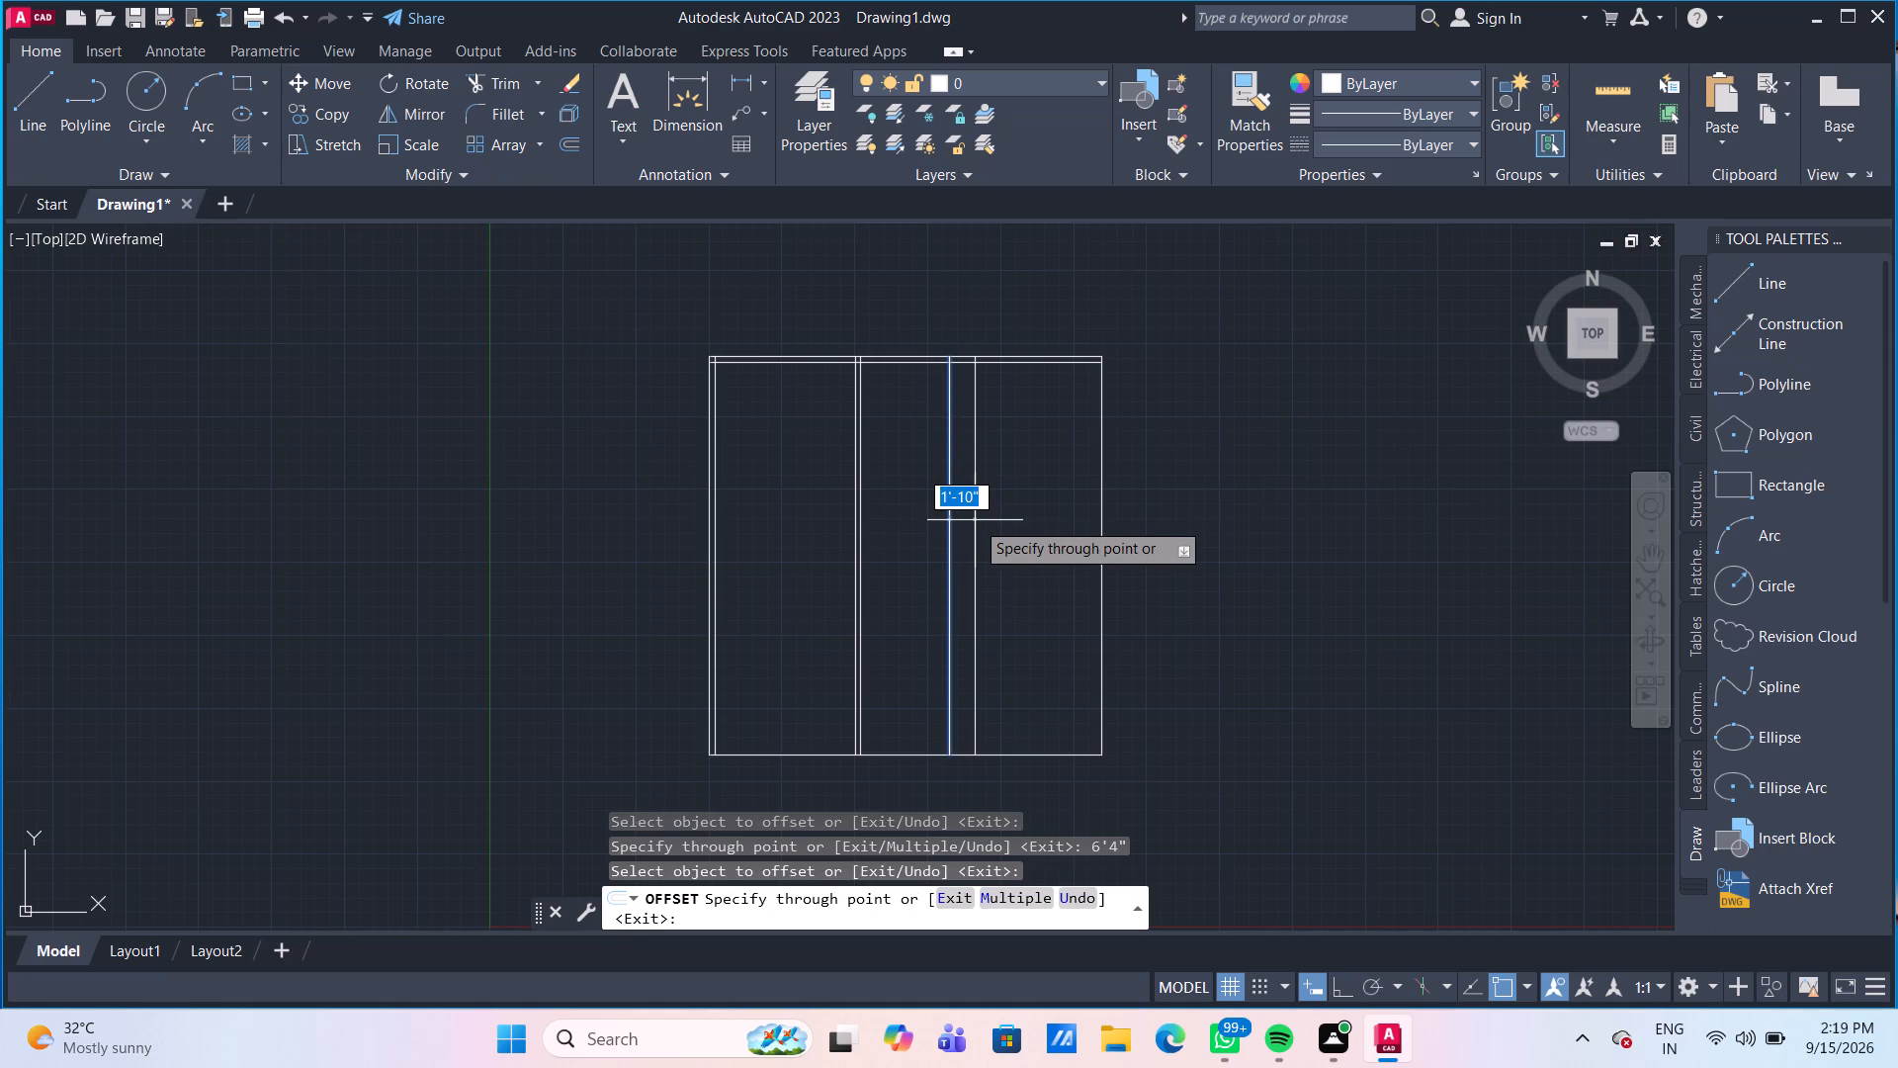
text(5")
key(Return)
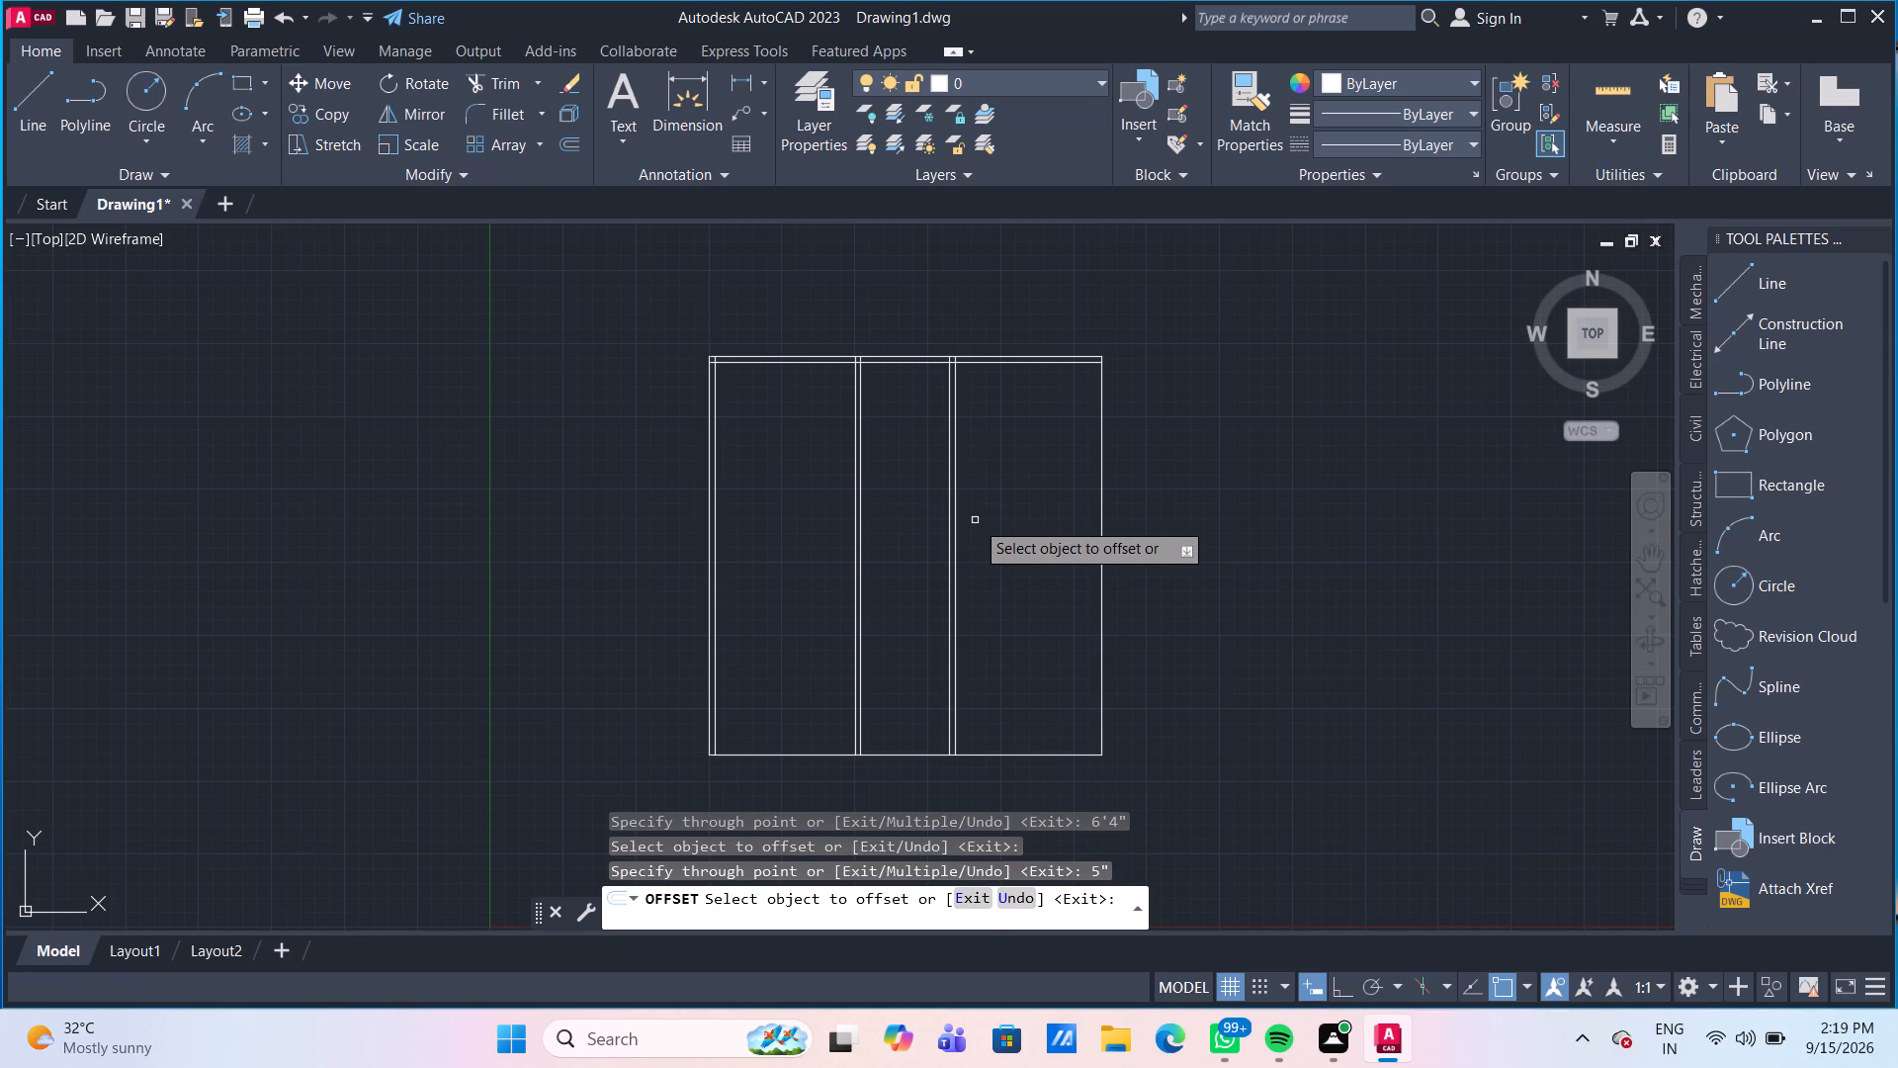
Offset the second partition's right line 10' to the right to make the inner line of the right wall.
scroll(890, 518, up, 2)
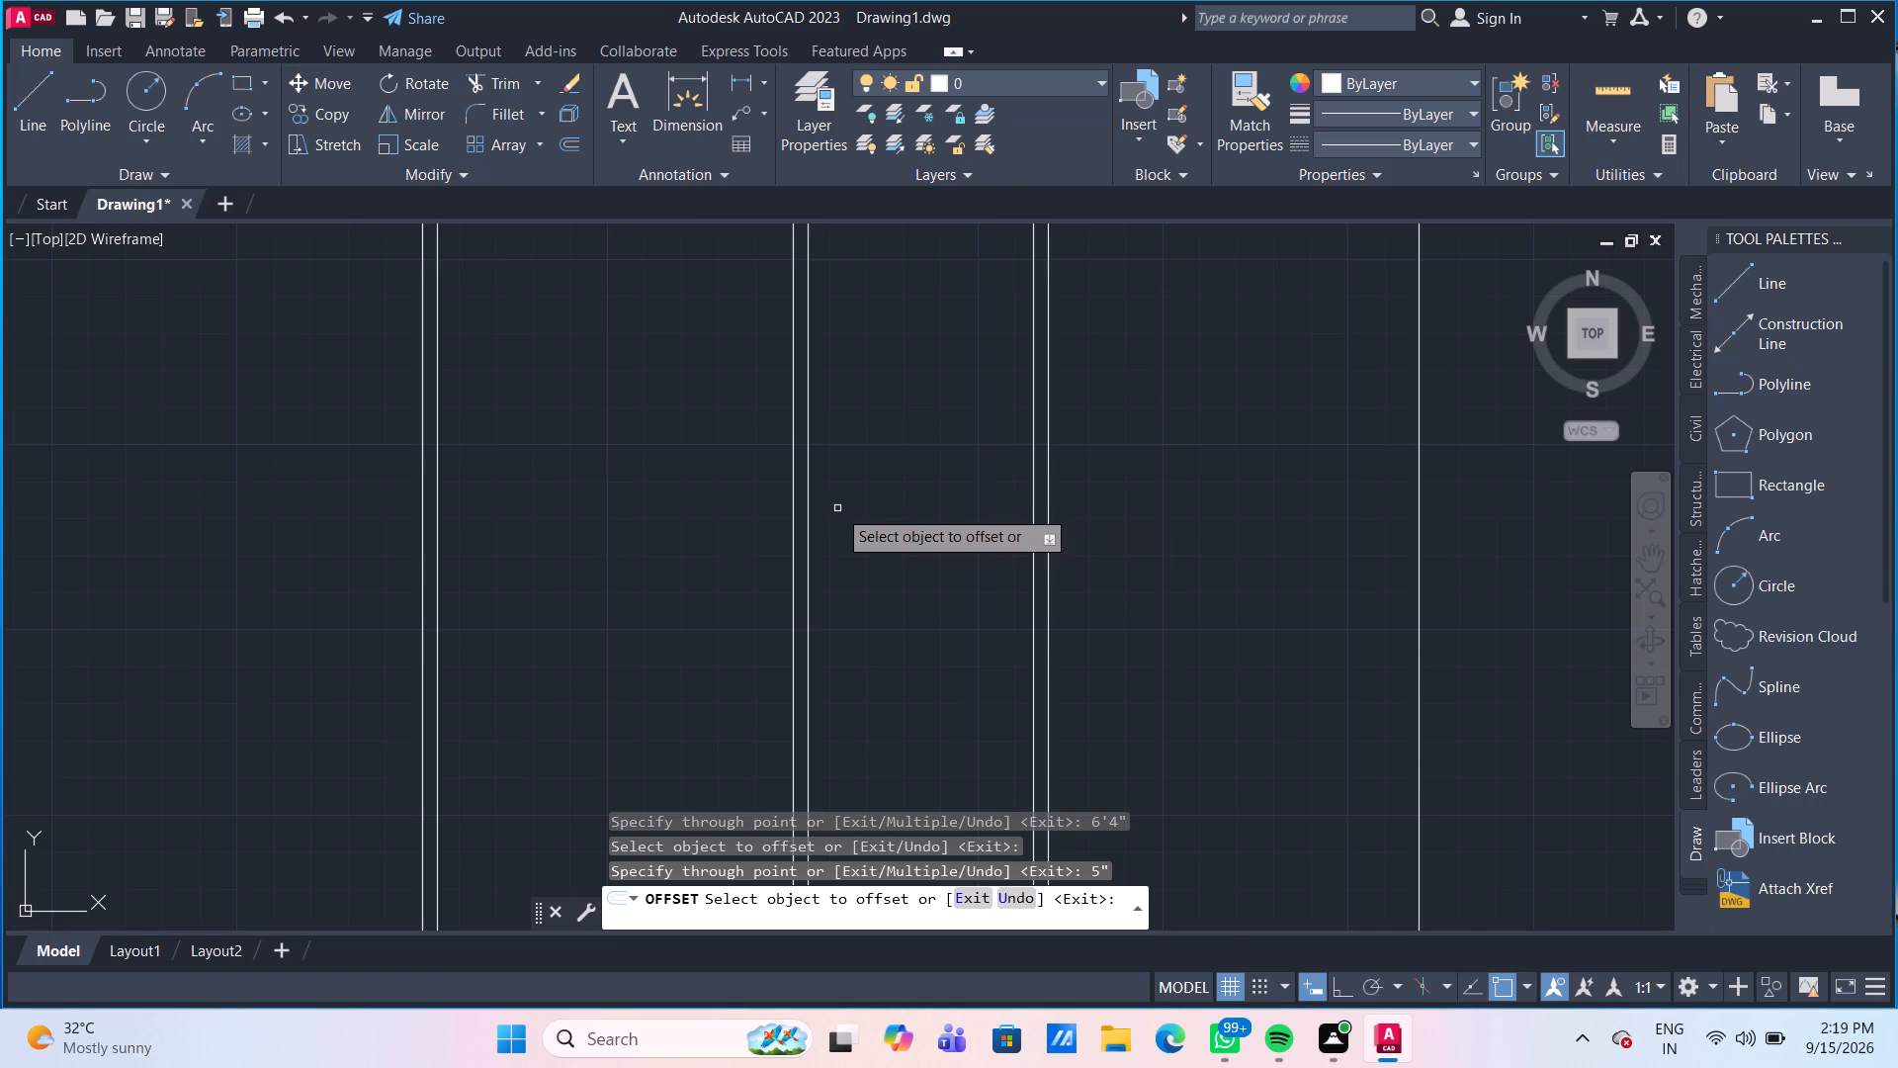
scroll(839, 508, down, 2)
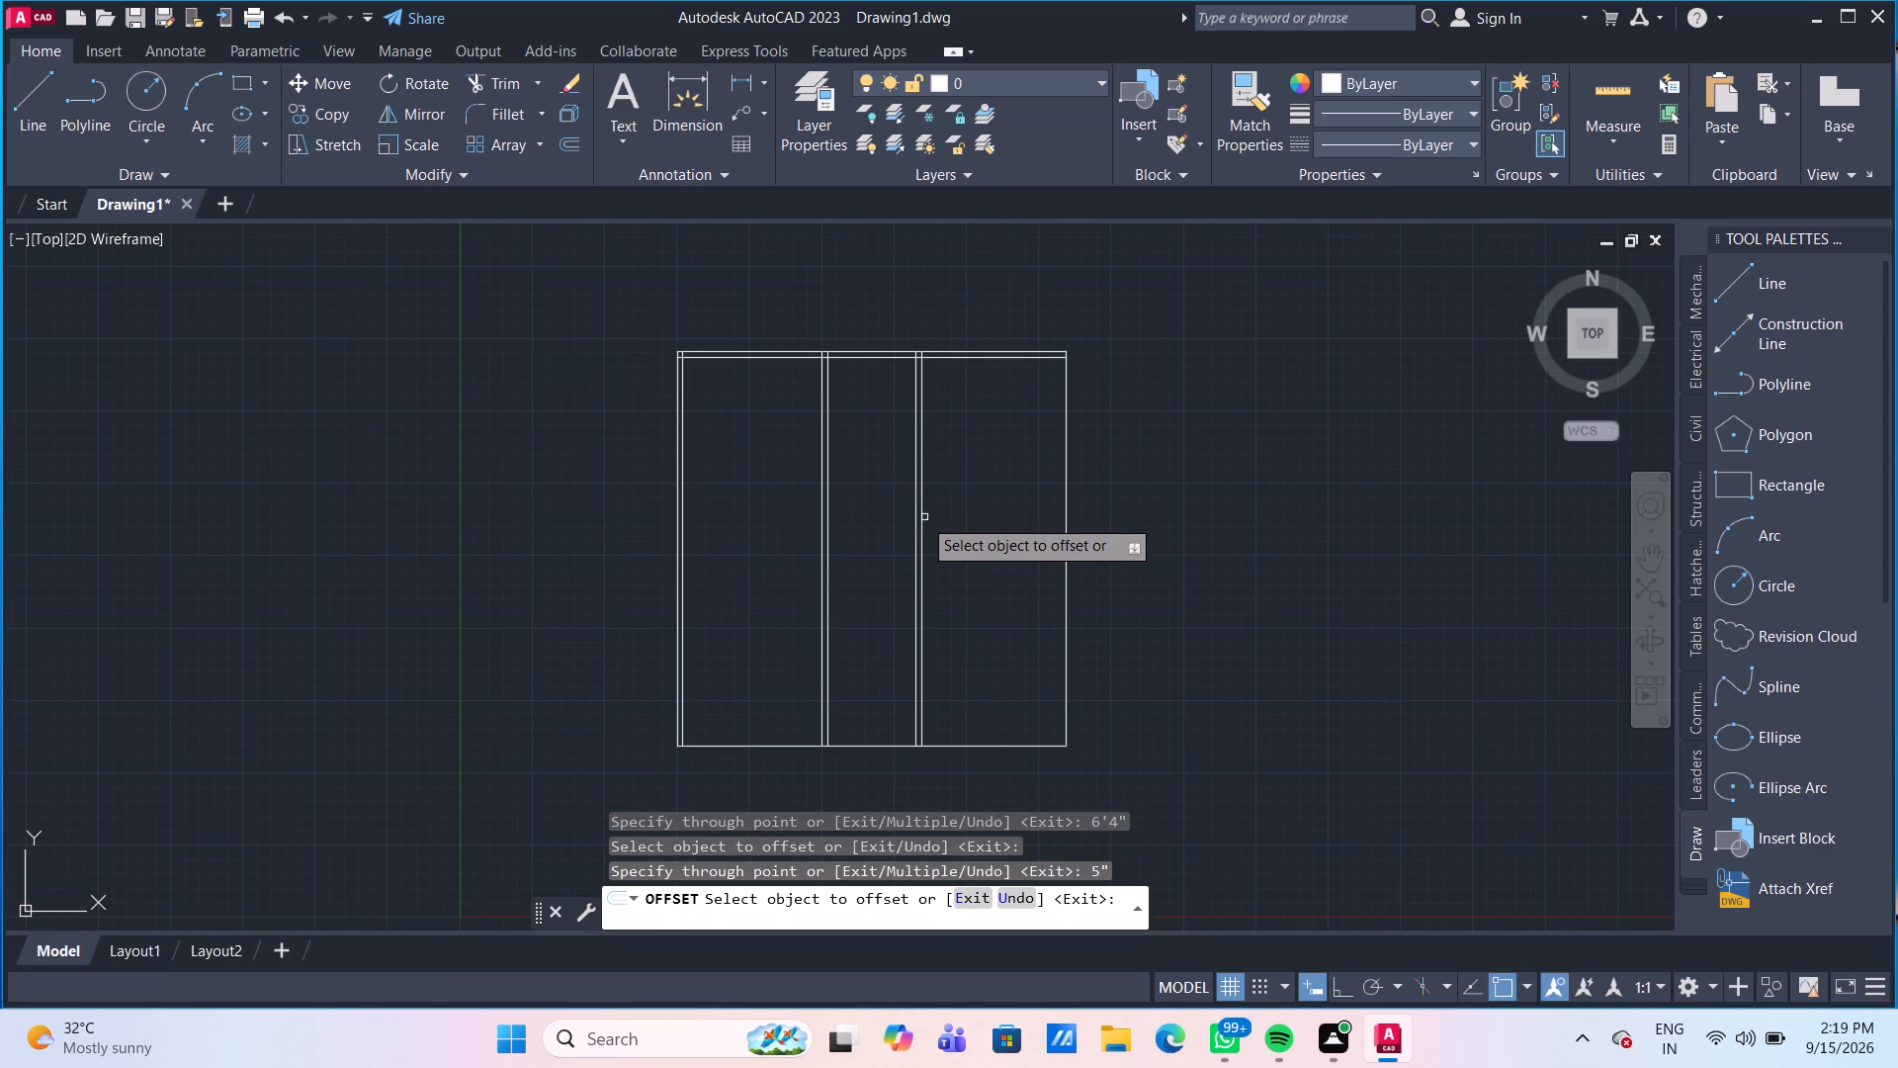
click(922, 517)
text(10')
key(Return)
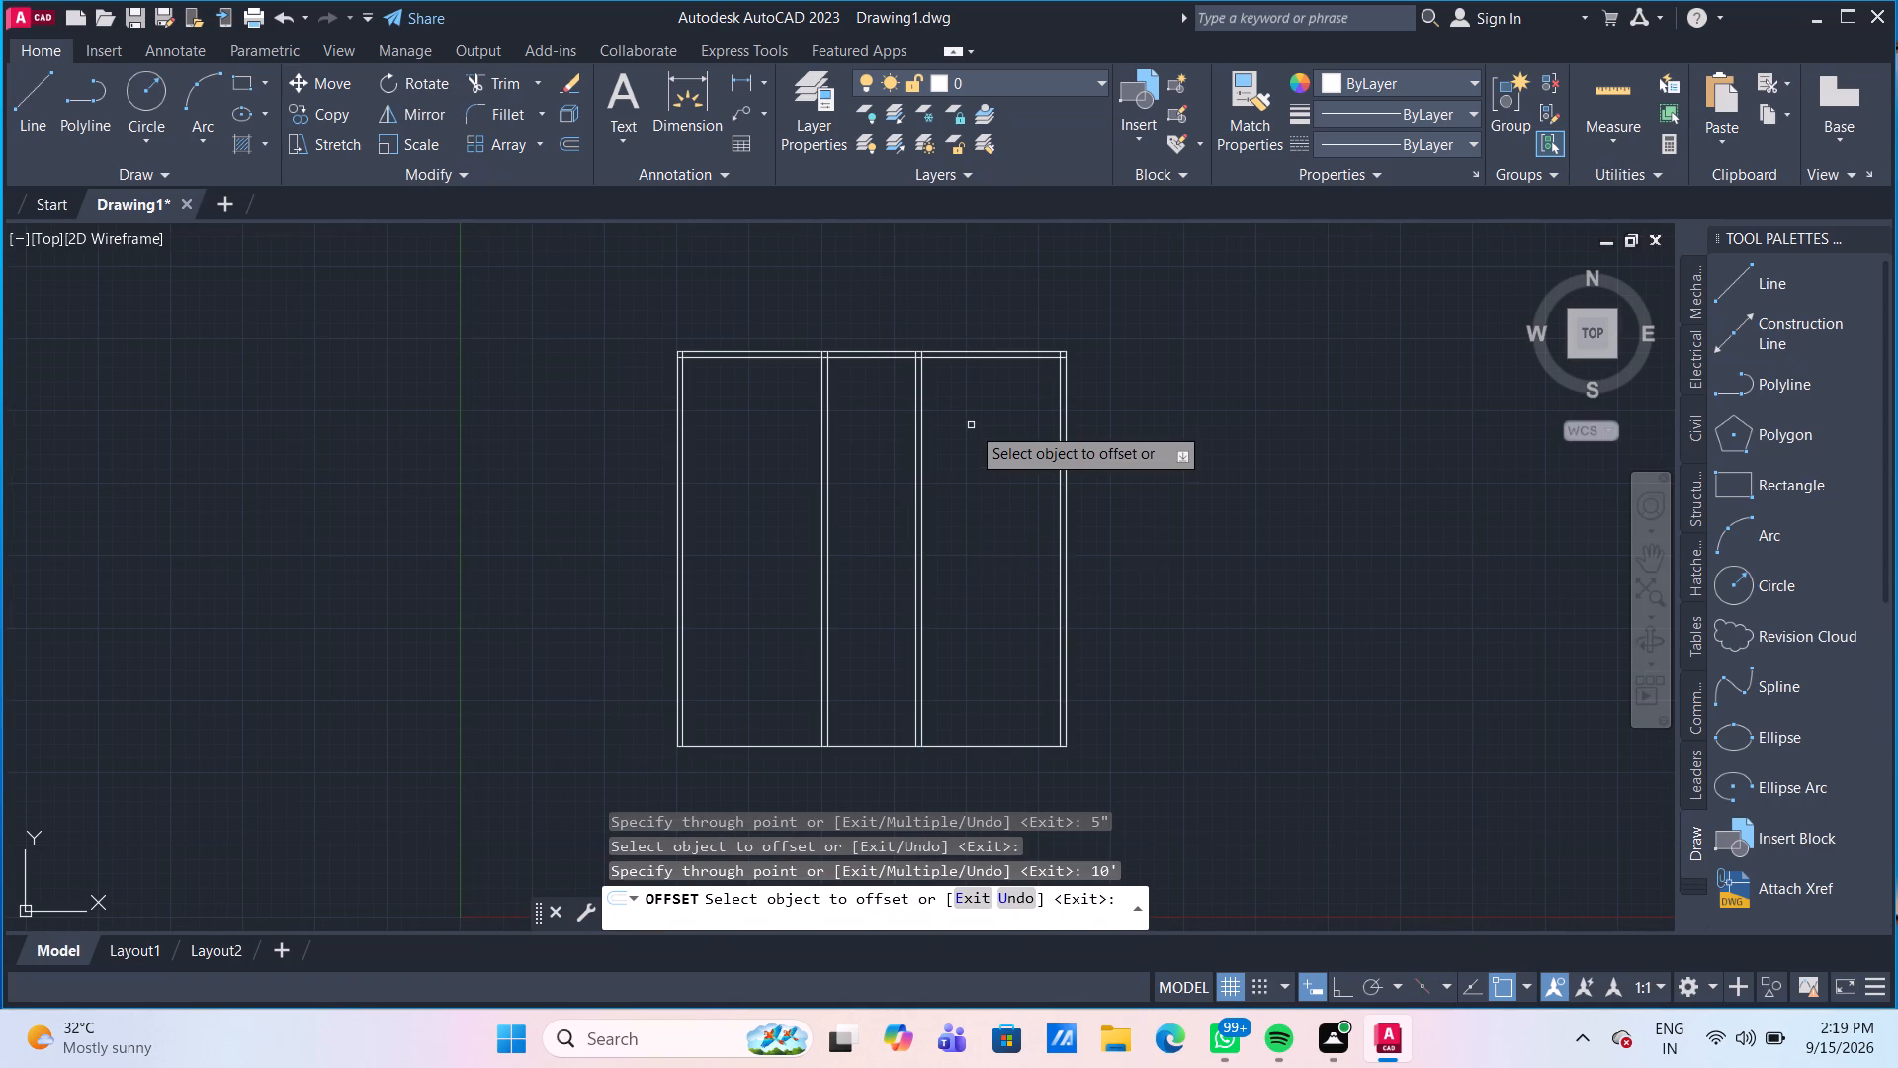
Offset the inner top wall line 11'5" downward, and offset the resulting line another 5" down to form a horizontal partition wall.
scroll(971, 425, up, 2)
middle_drag(971, 425, 956, 476)
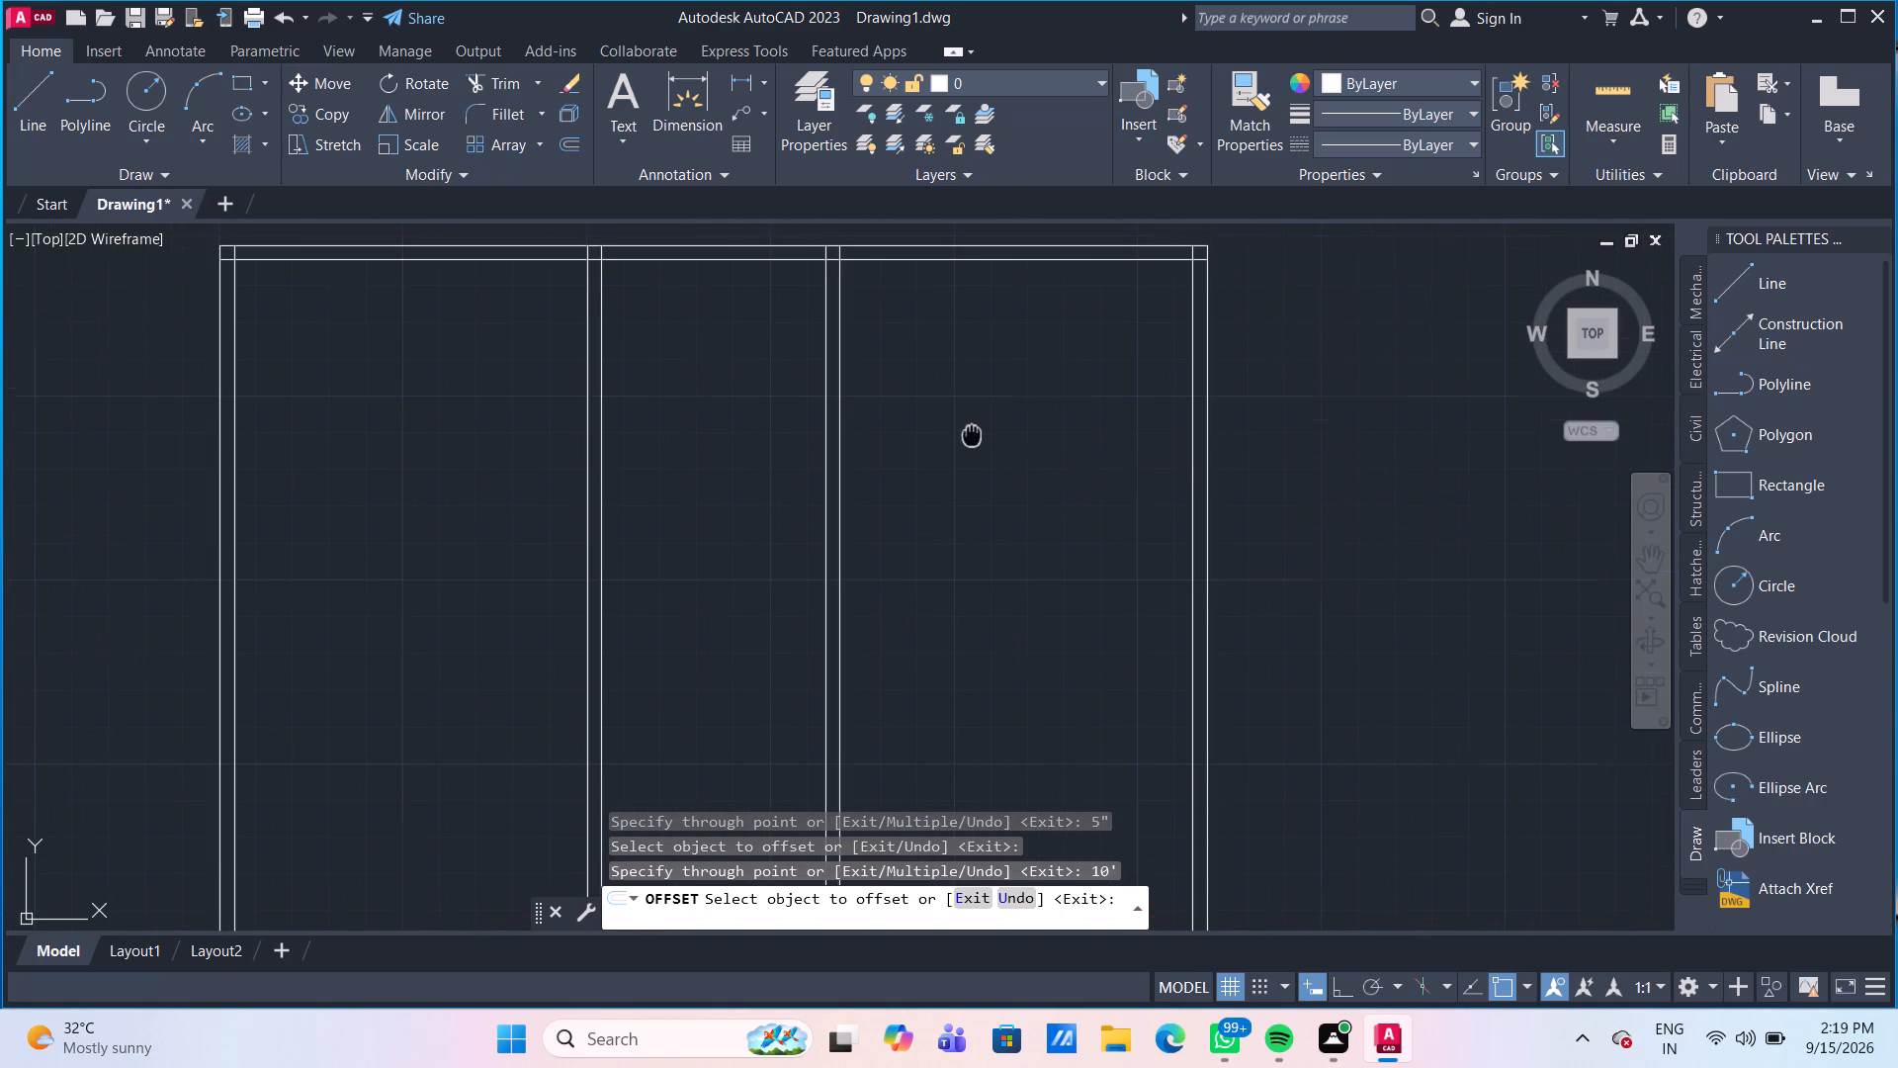
middle_drag(956, 476, 937, 543)
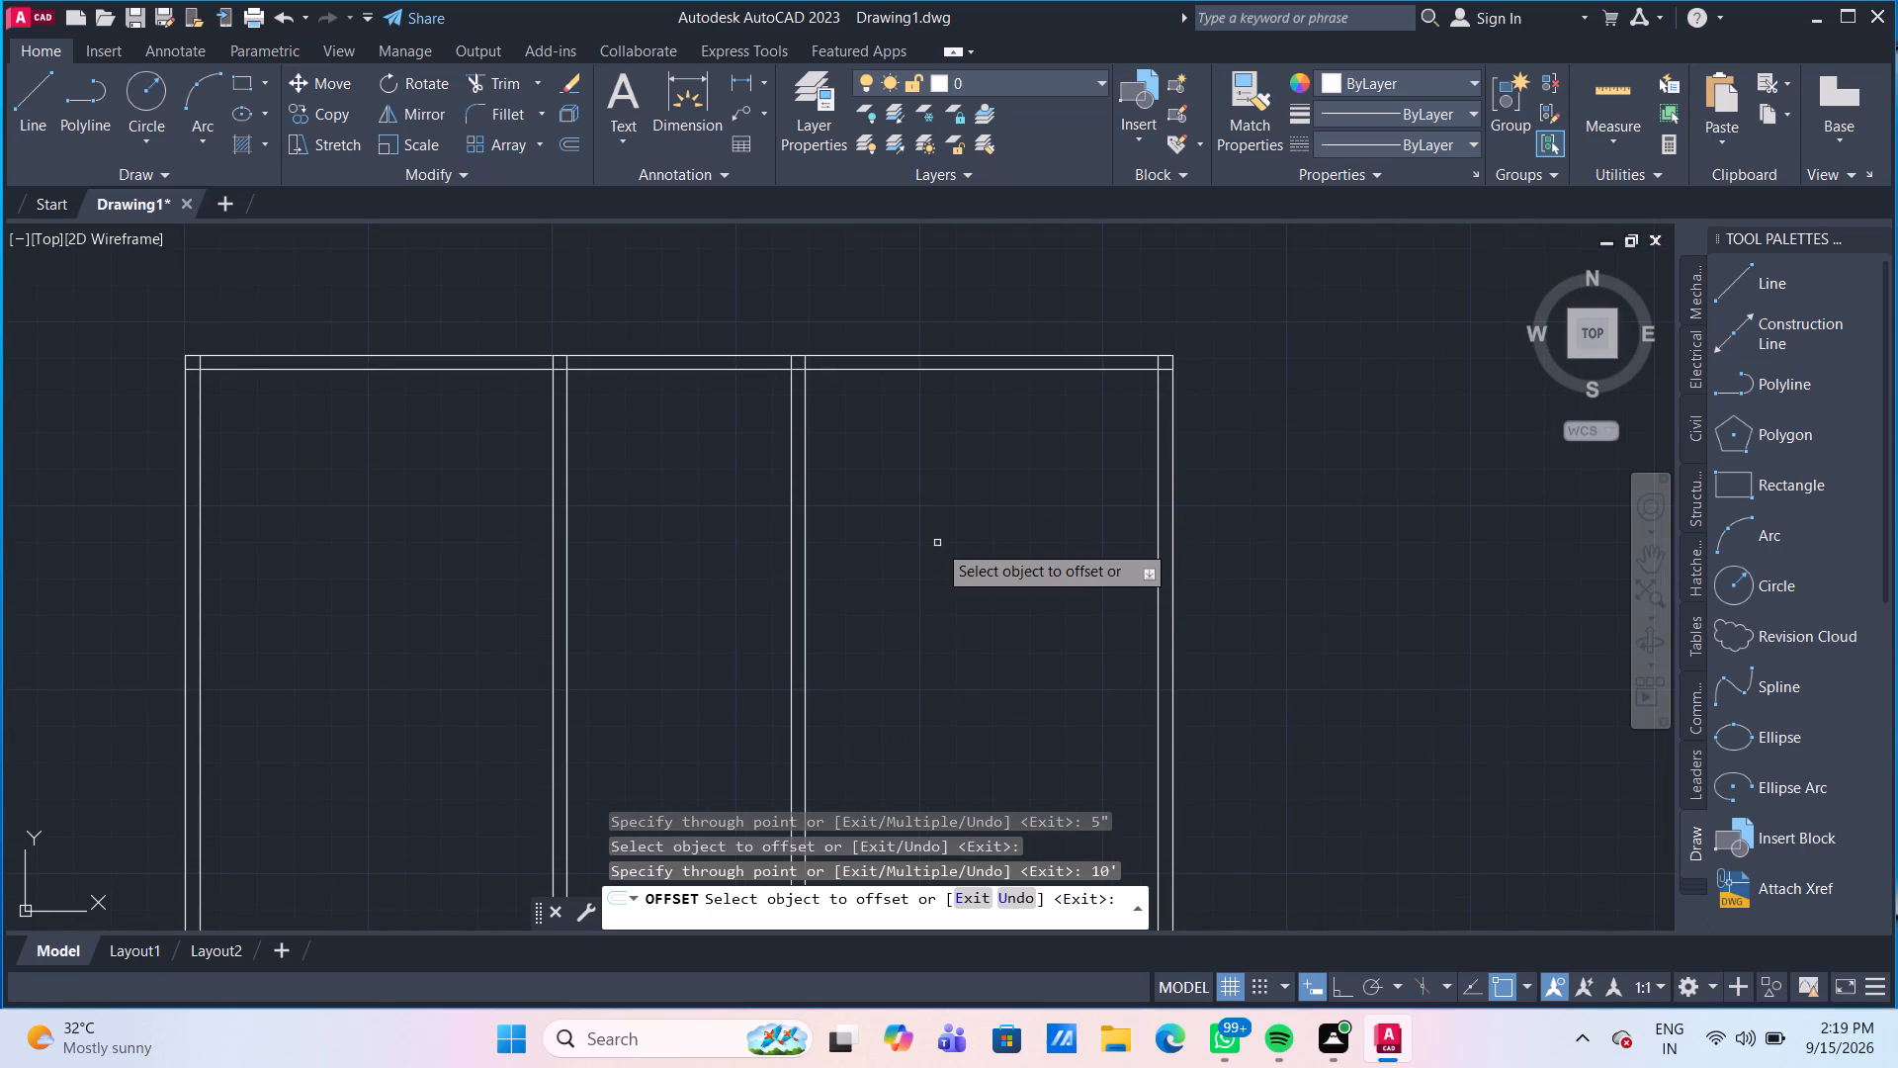
scroll(934, 551, down, 1)
middle_drag(934, 551, 937, 400)
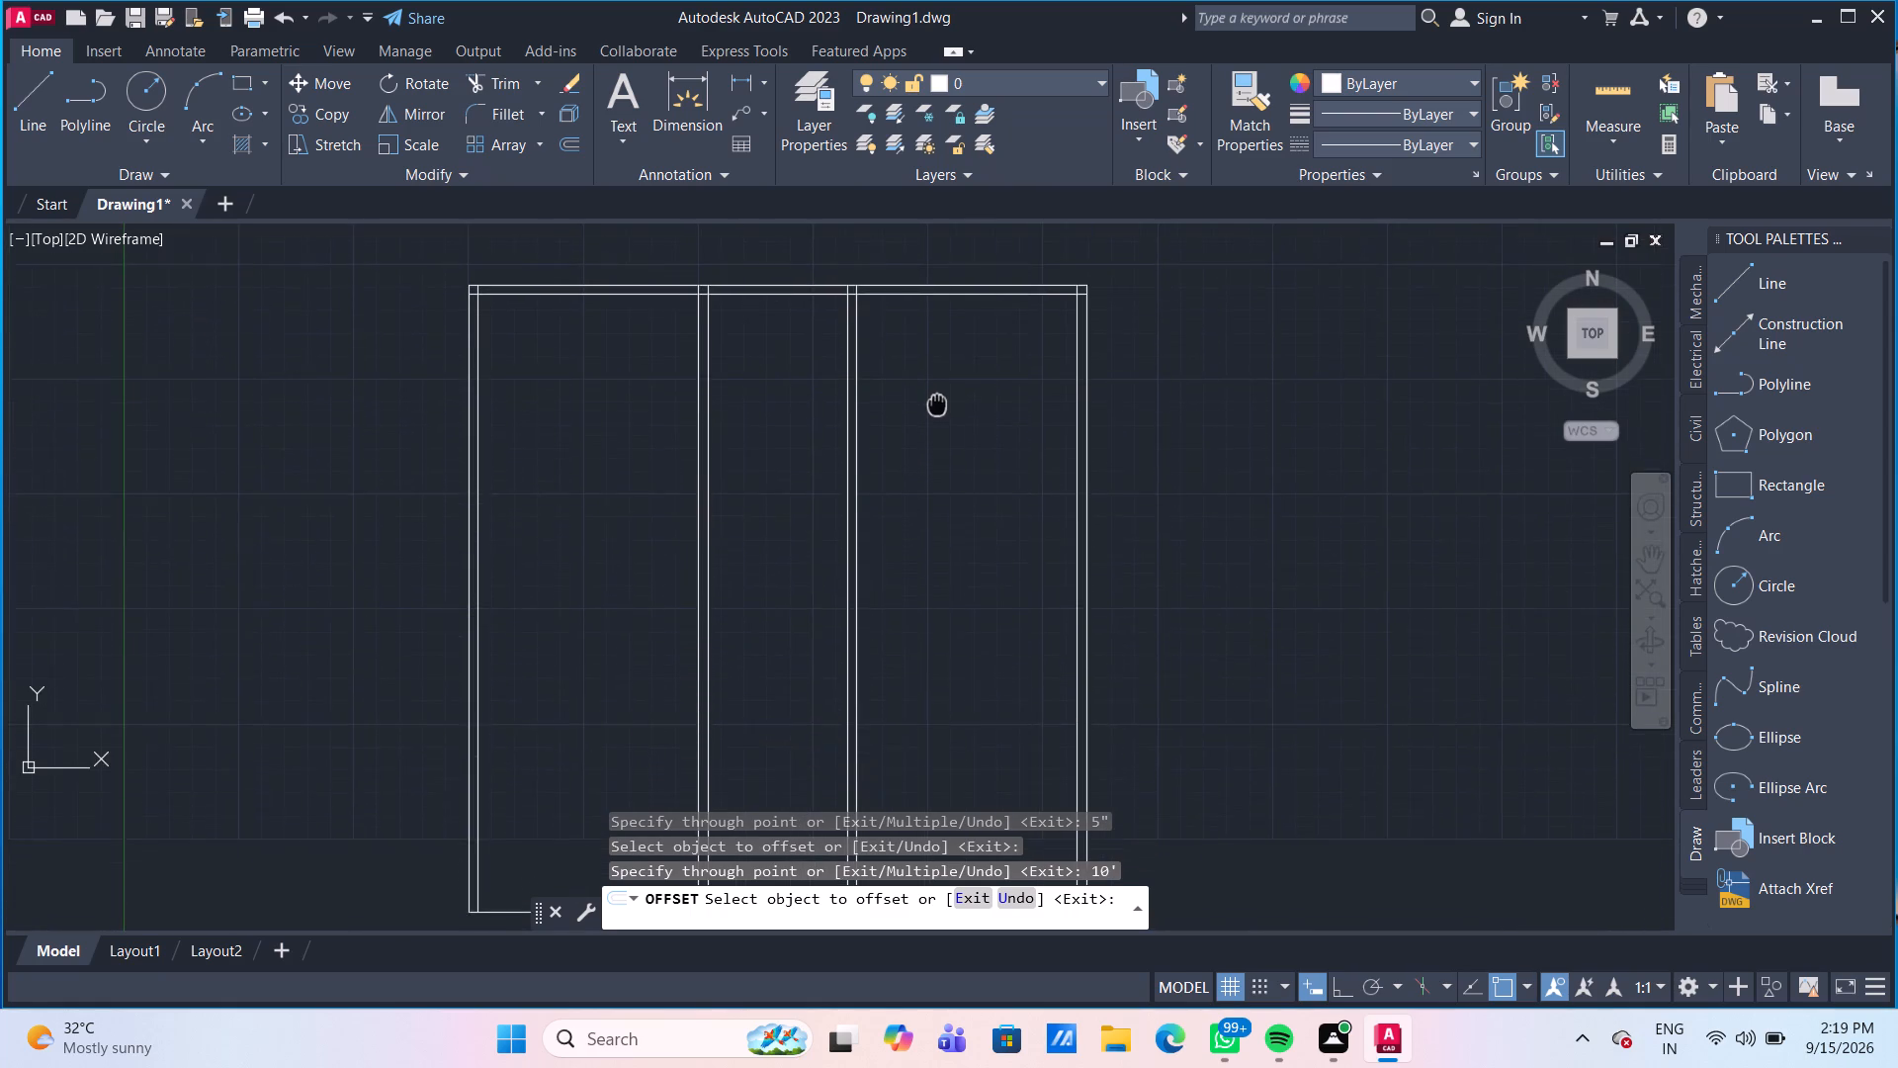
middle_drag(937, 400, 942, 360)
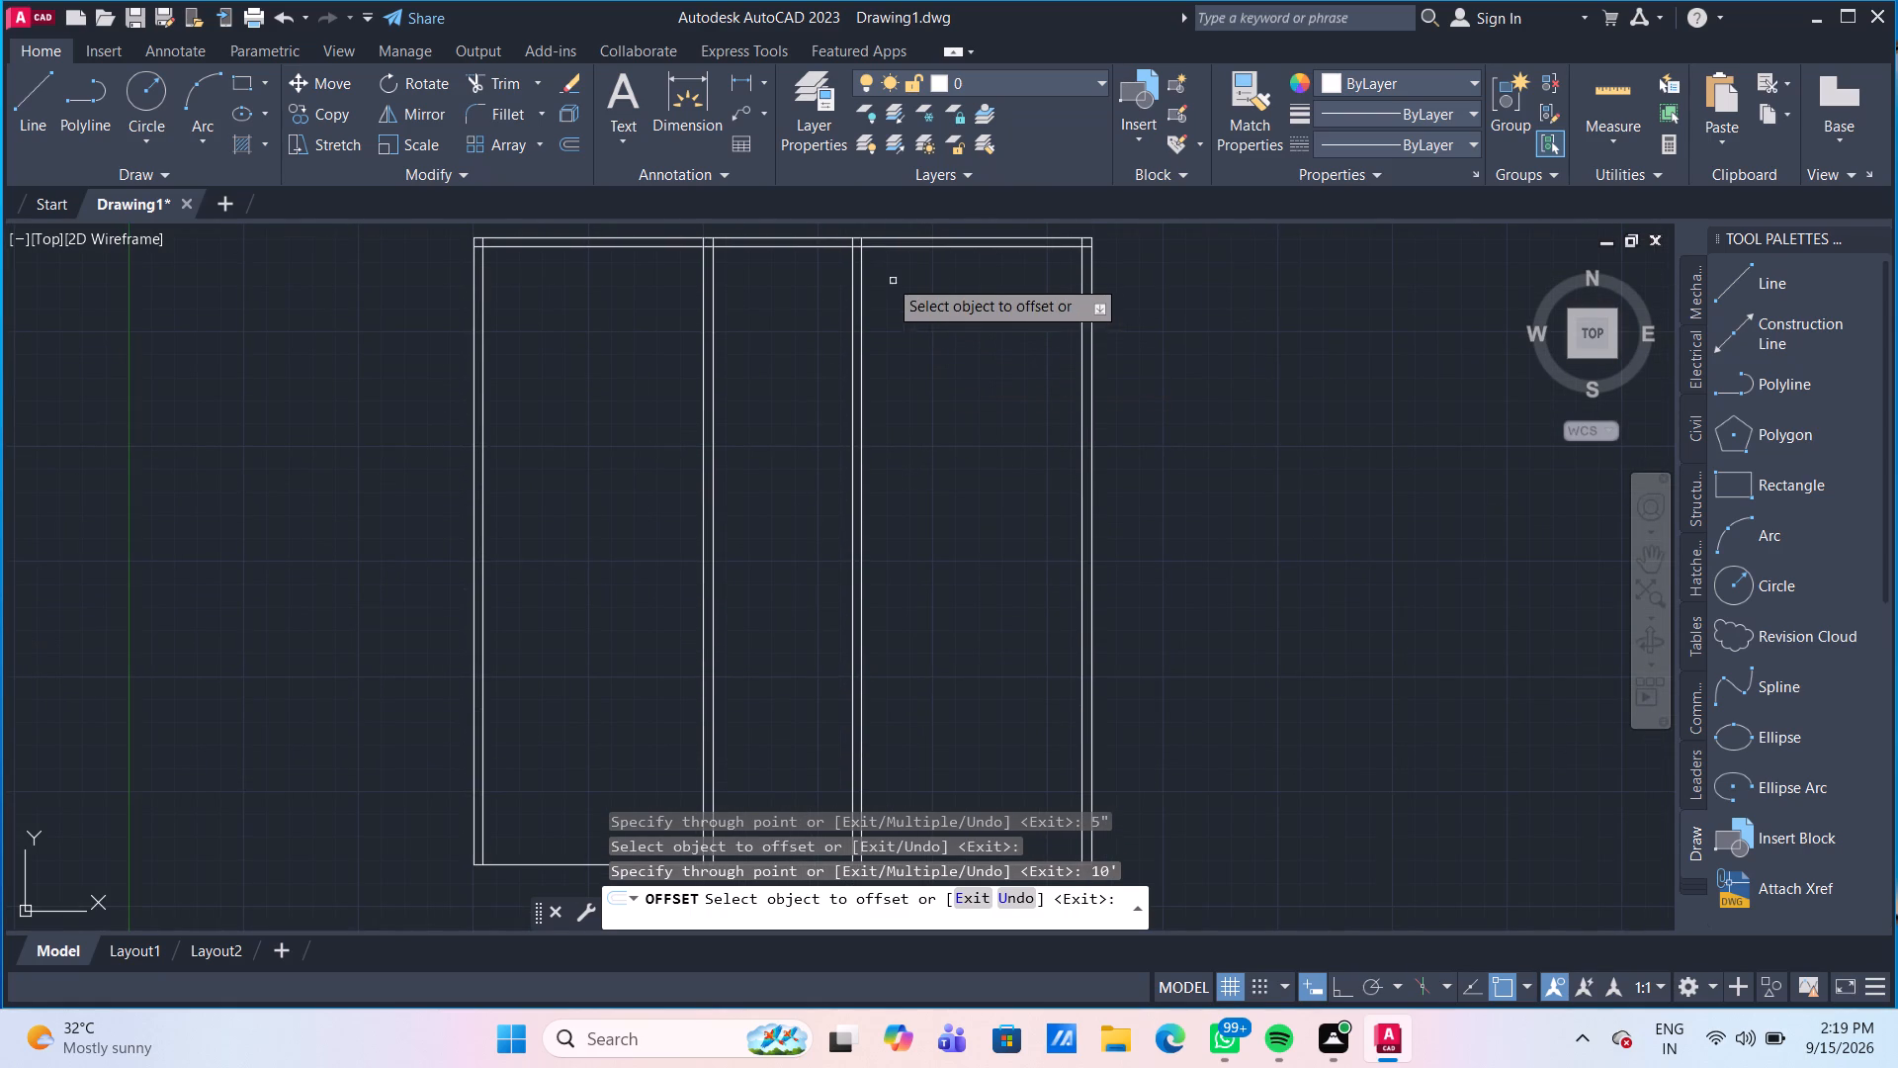
click(834, 249)
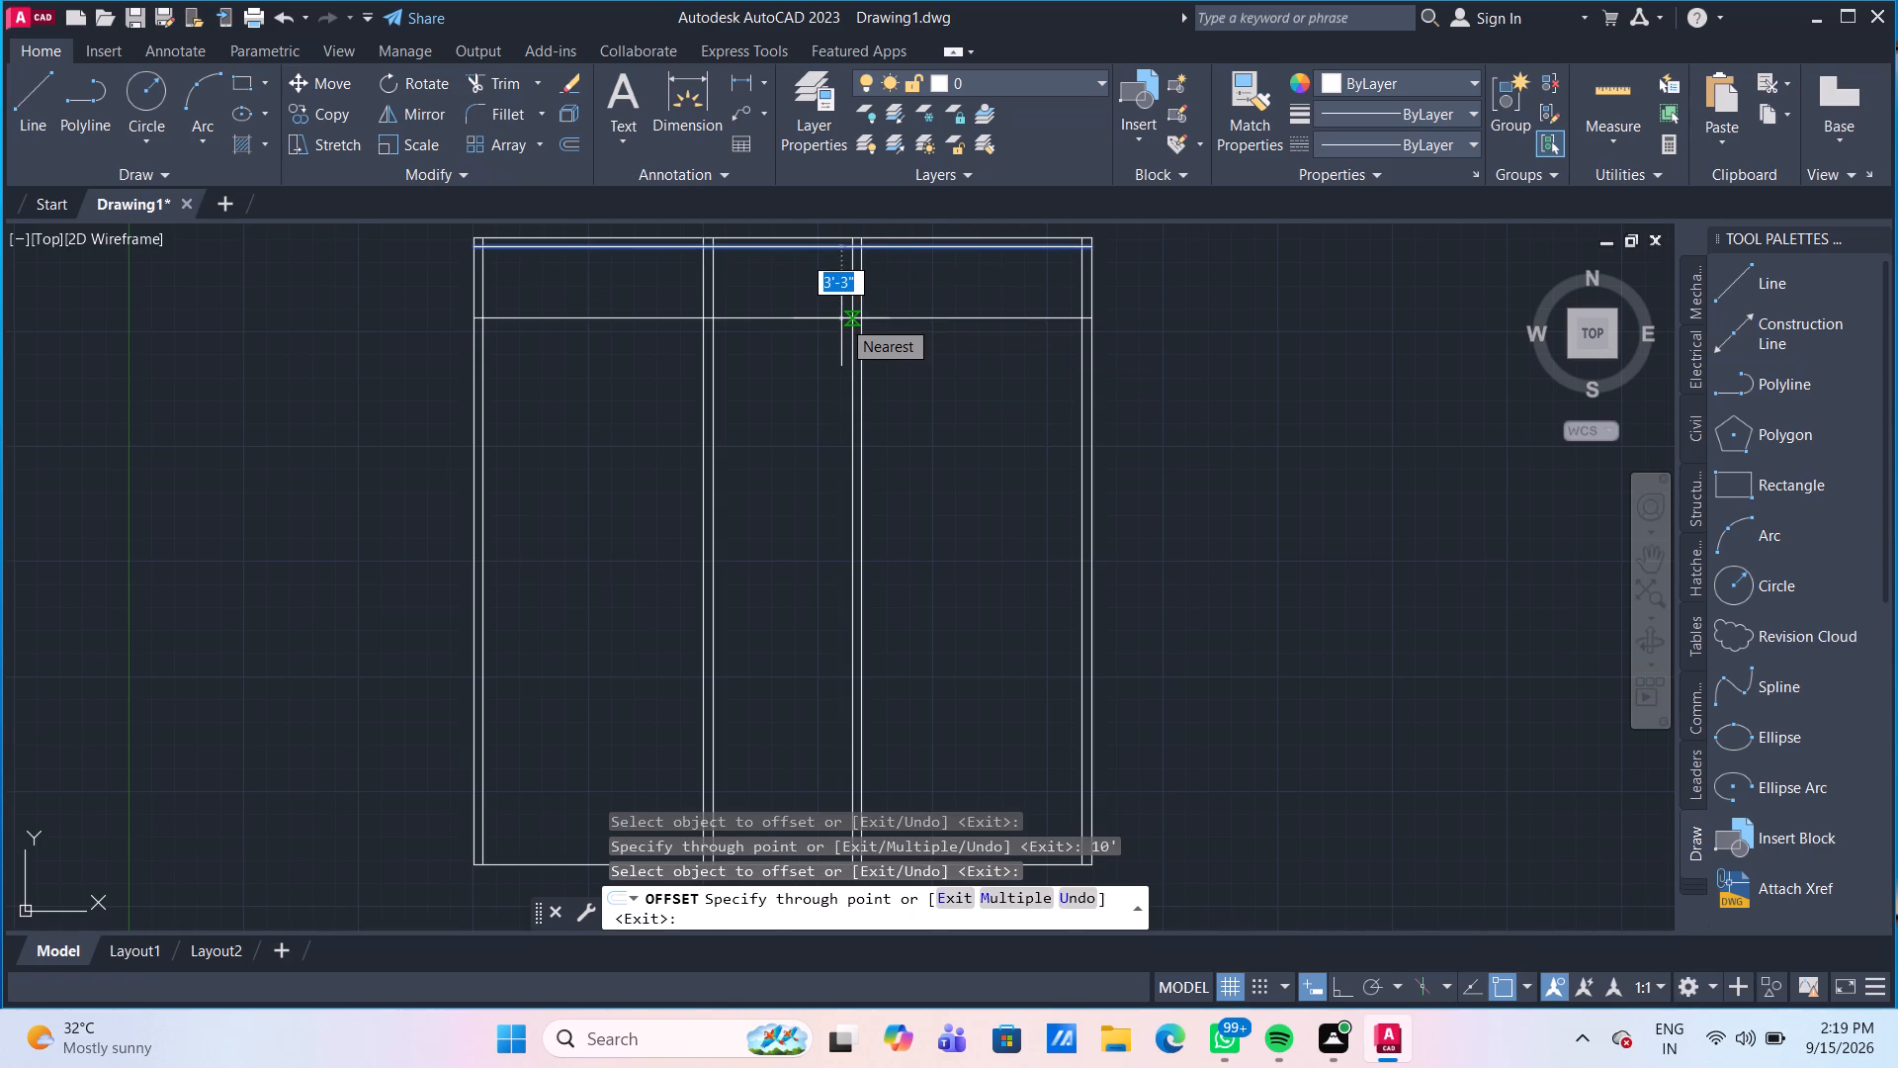
text(11')
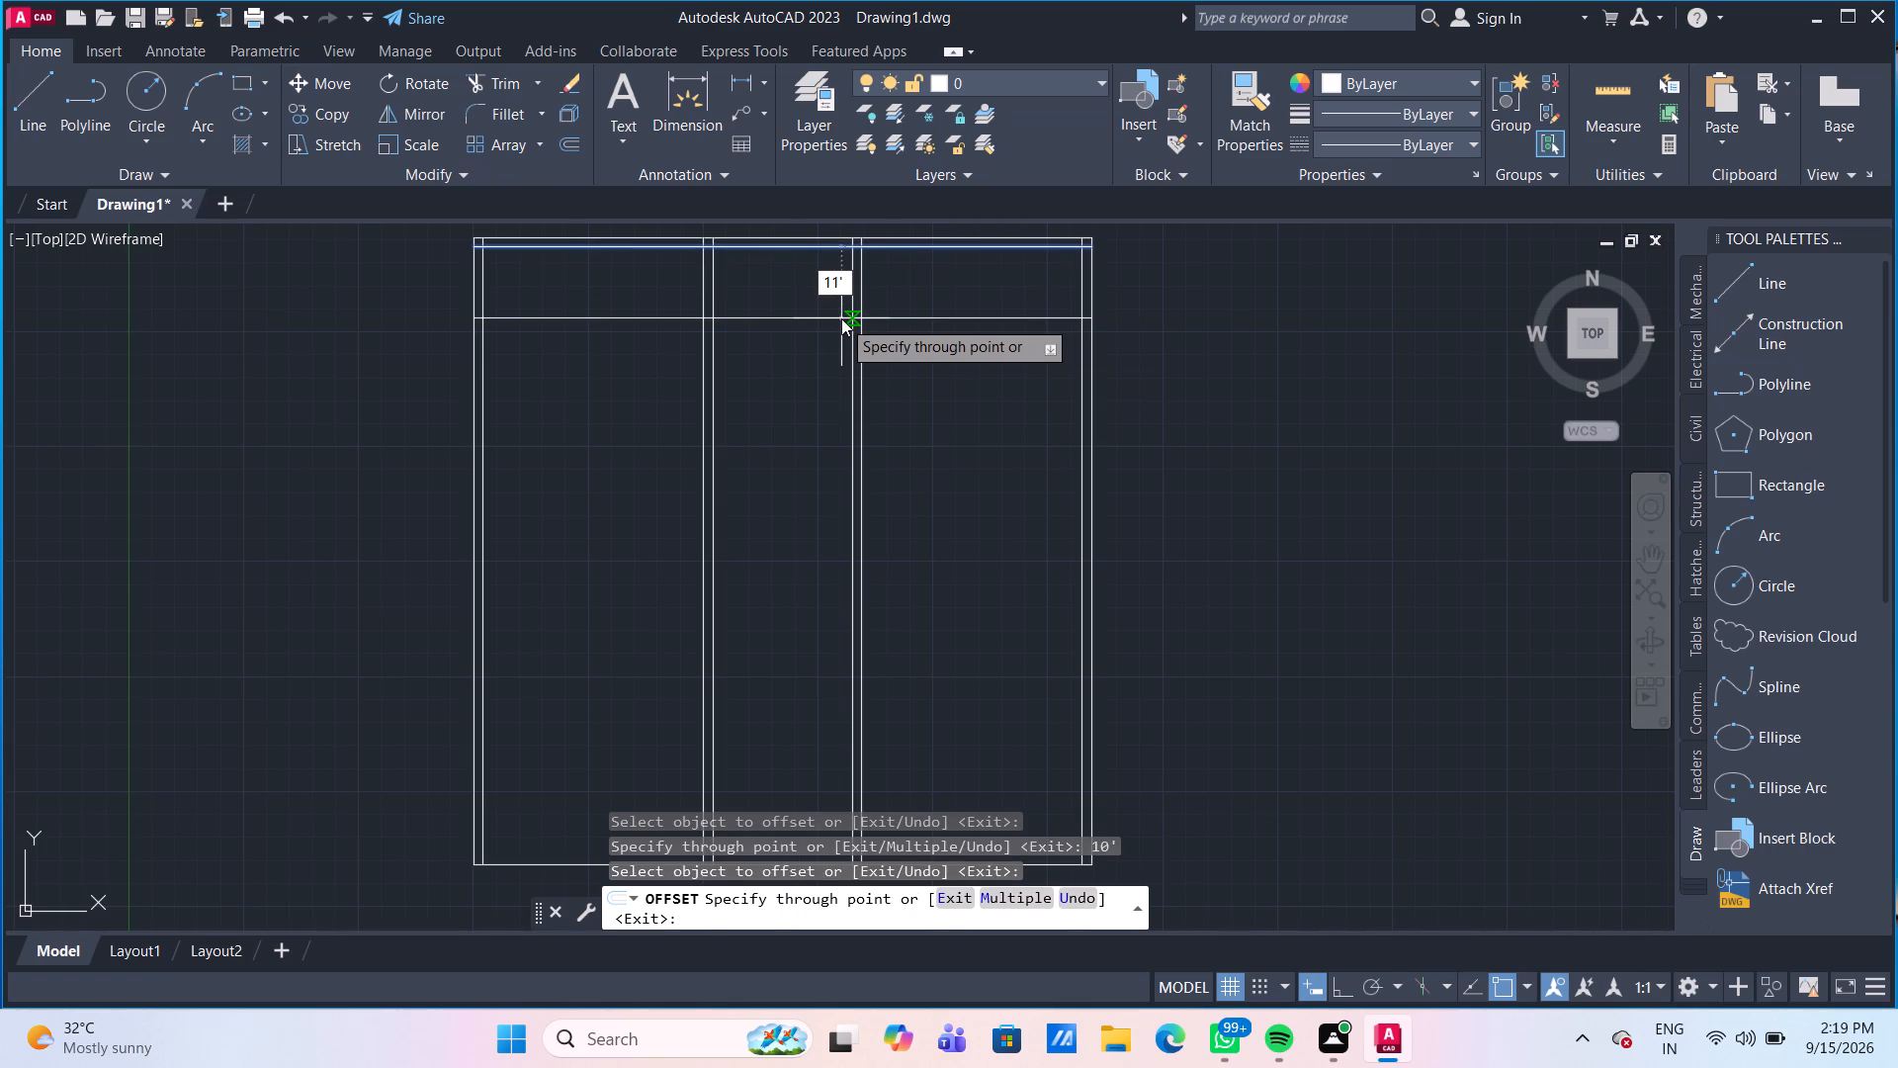
text(5")
key(Return)
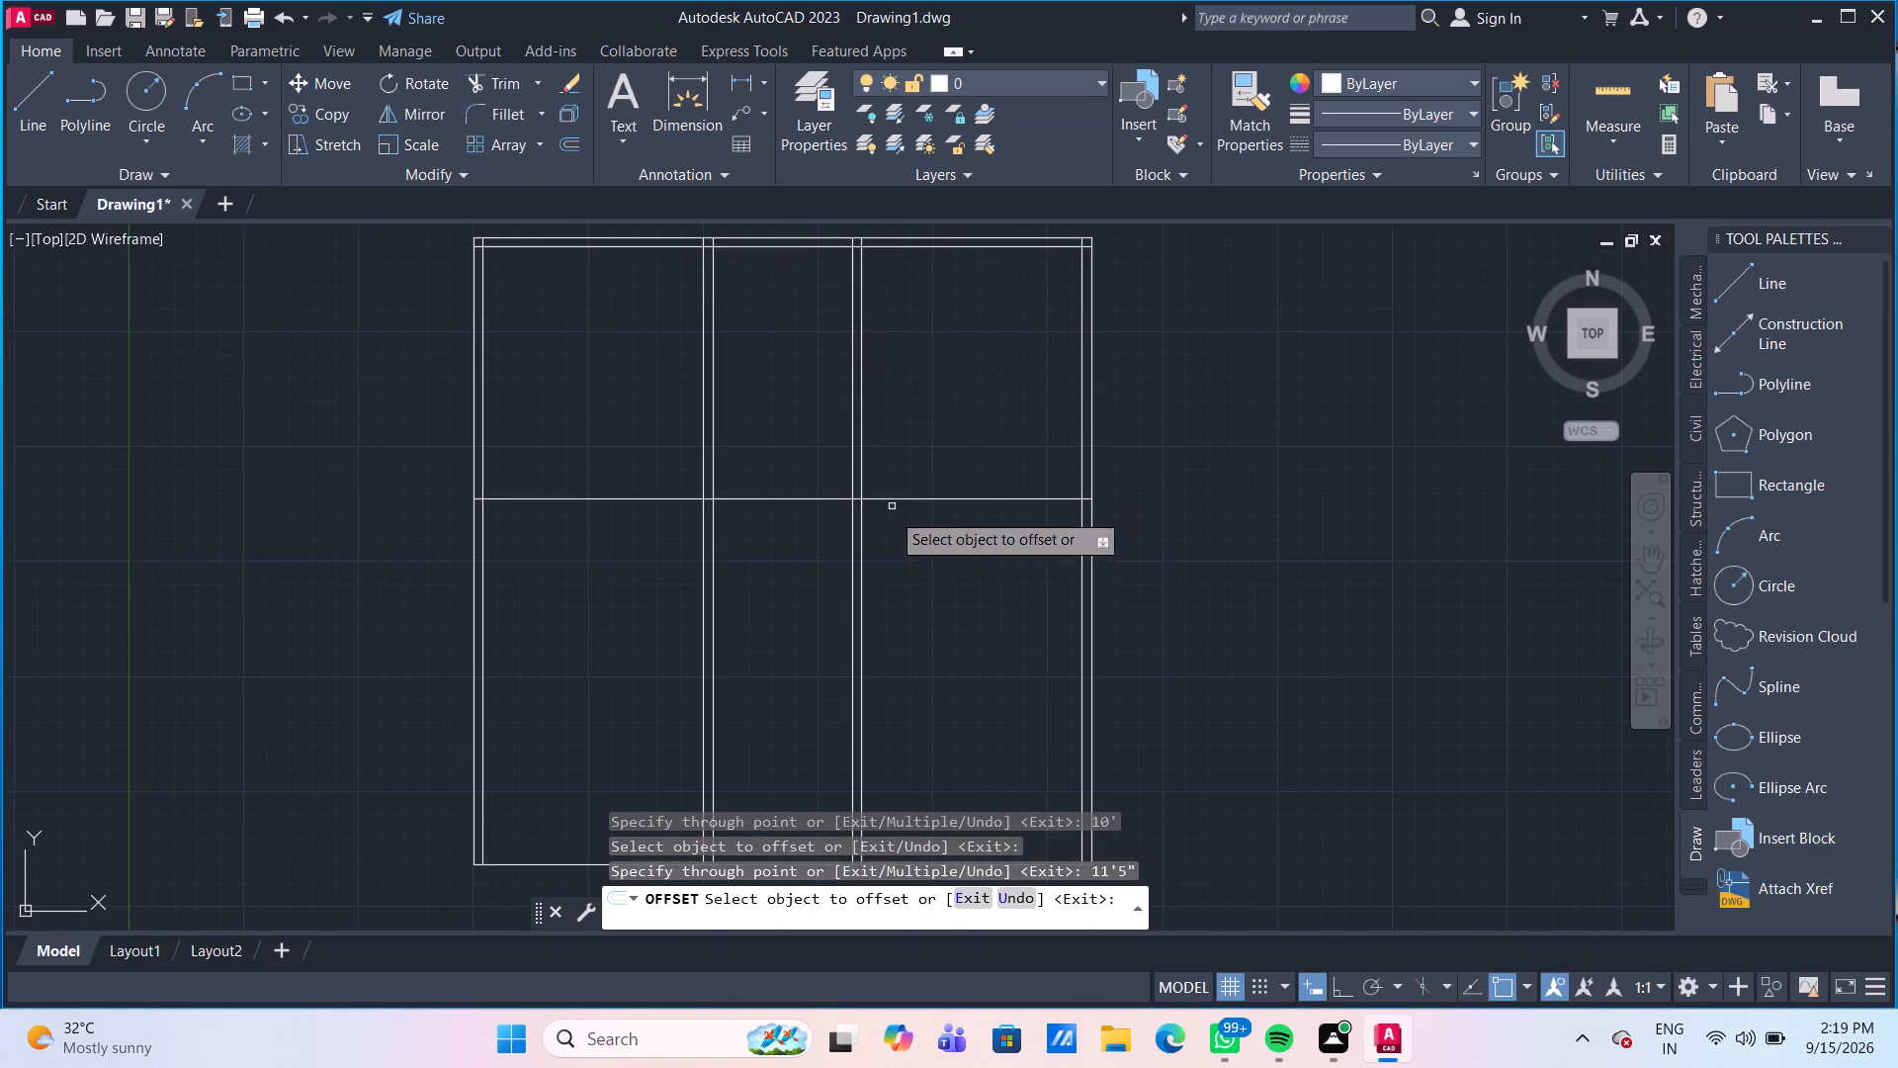
click(814, 499)
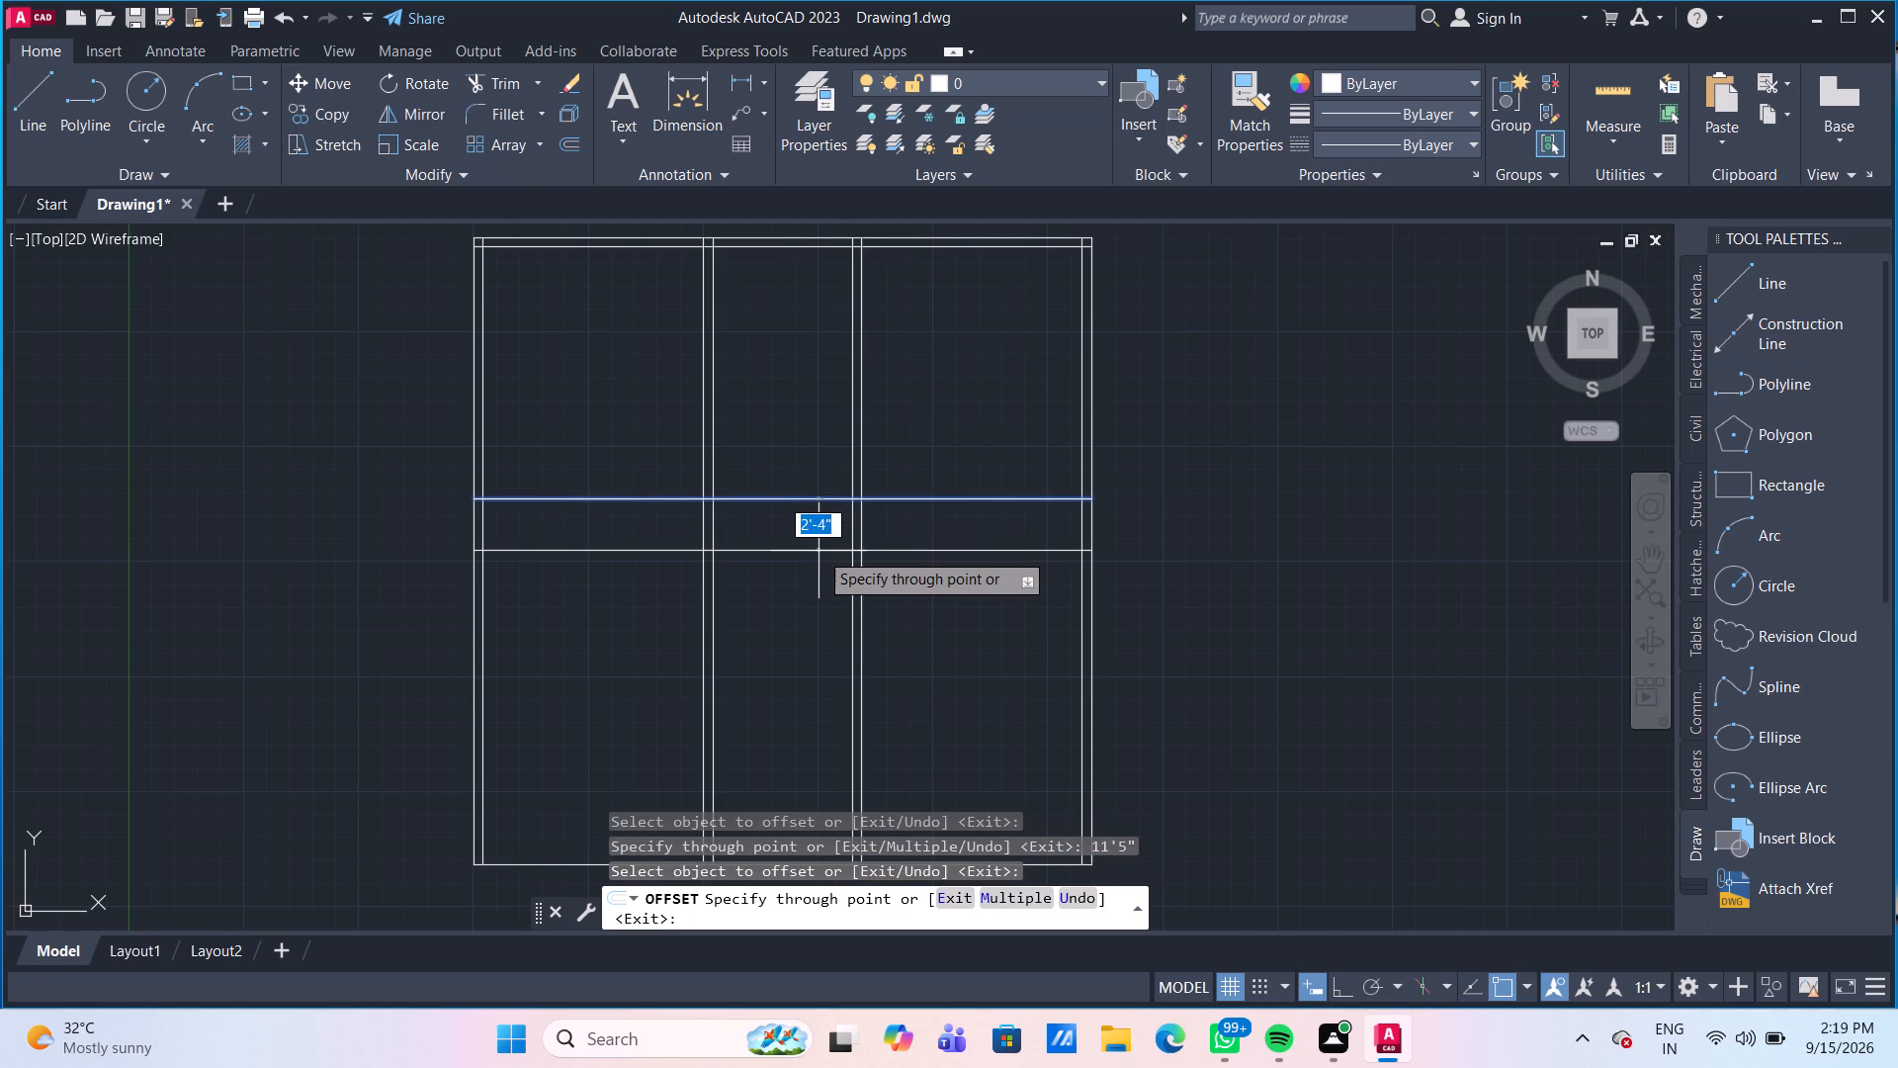
text(5")
key(Return)
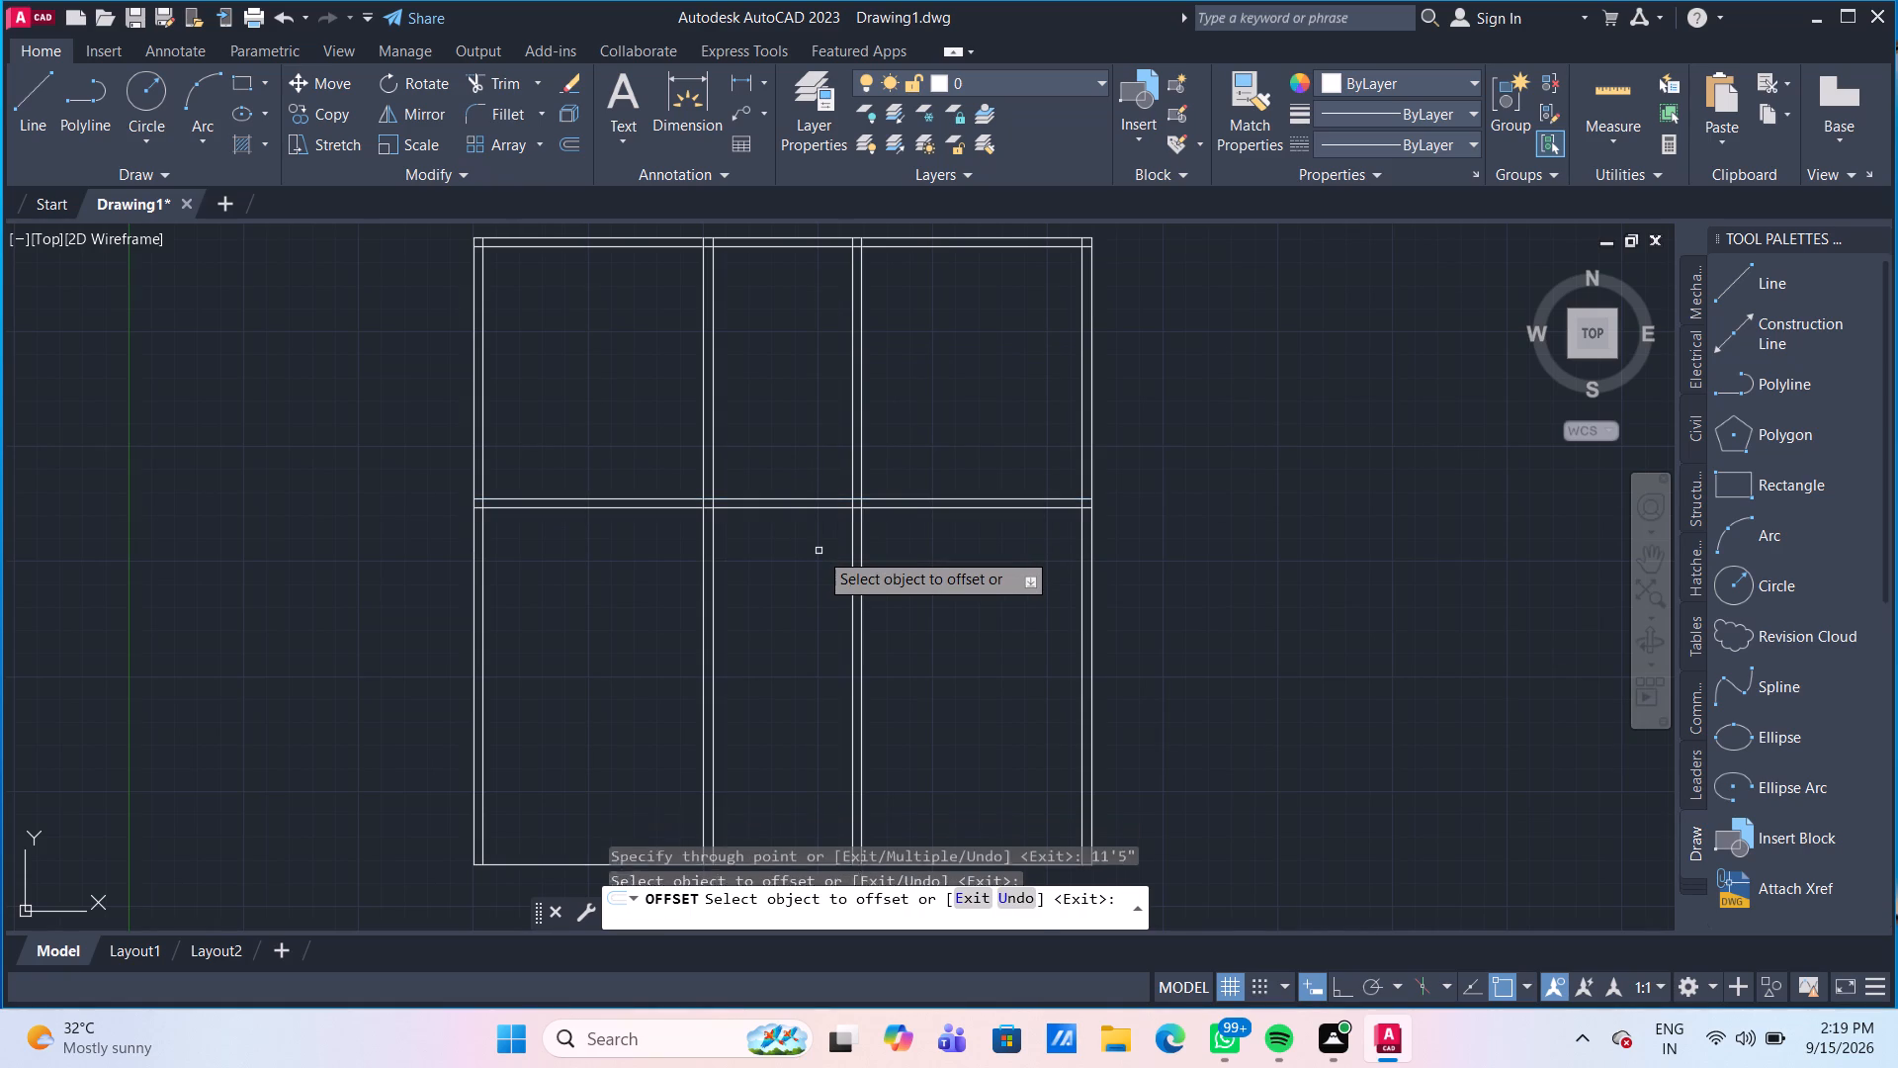
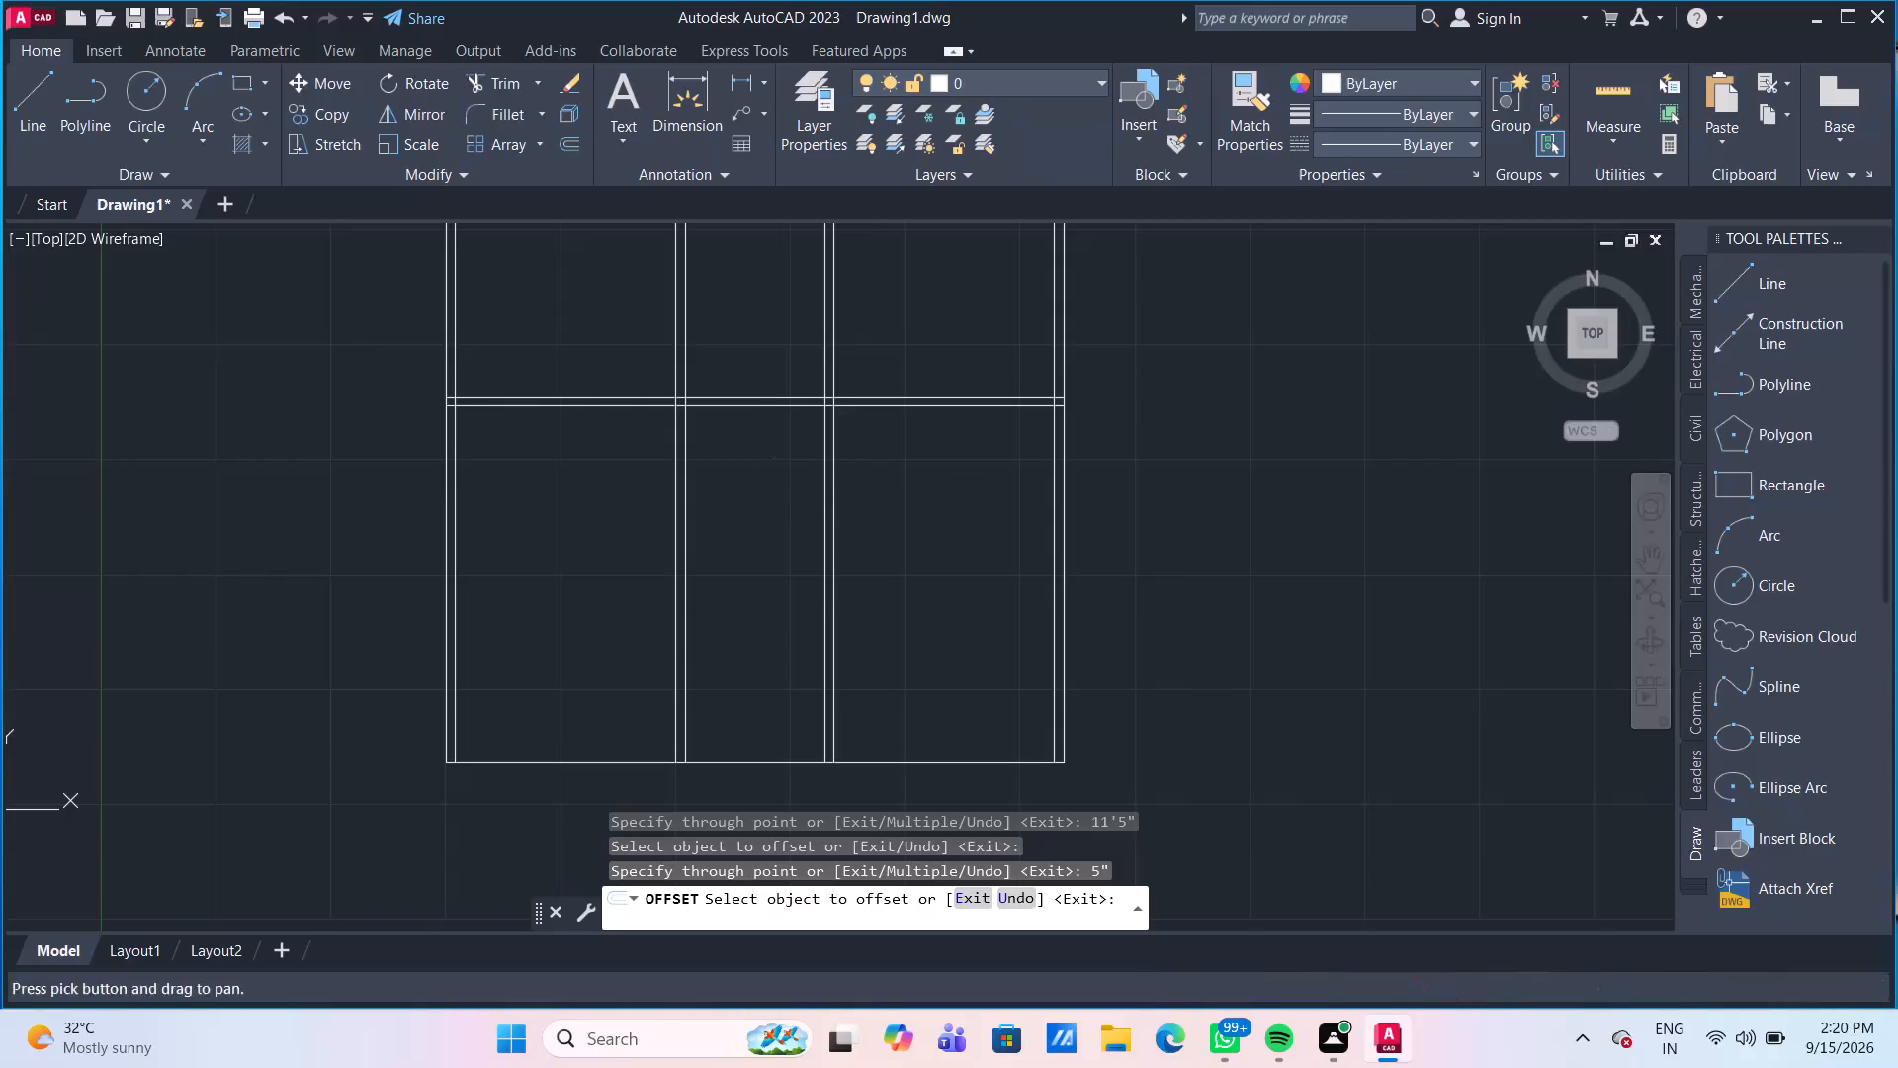
Offset the horizontal partition's lower line 5'4" downward, and offset the resulting line another 5" to form a second horizontal partition.
click(623, 406)
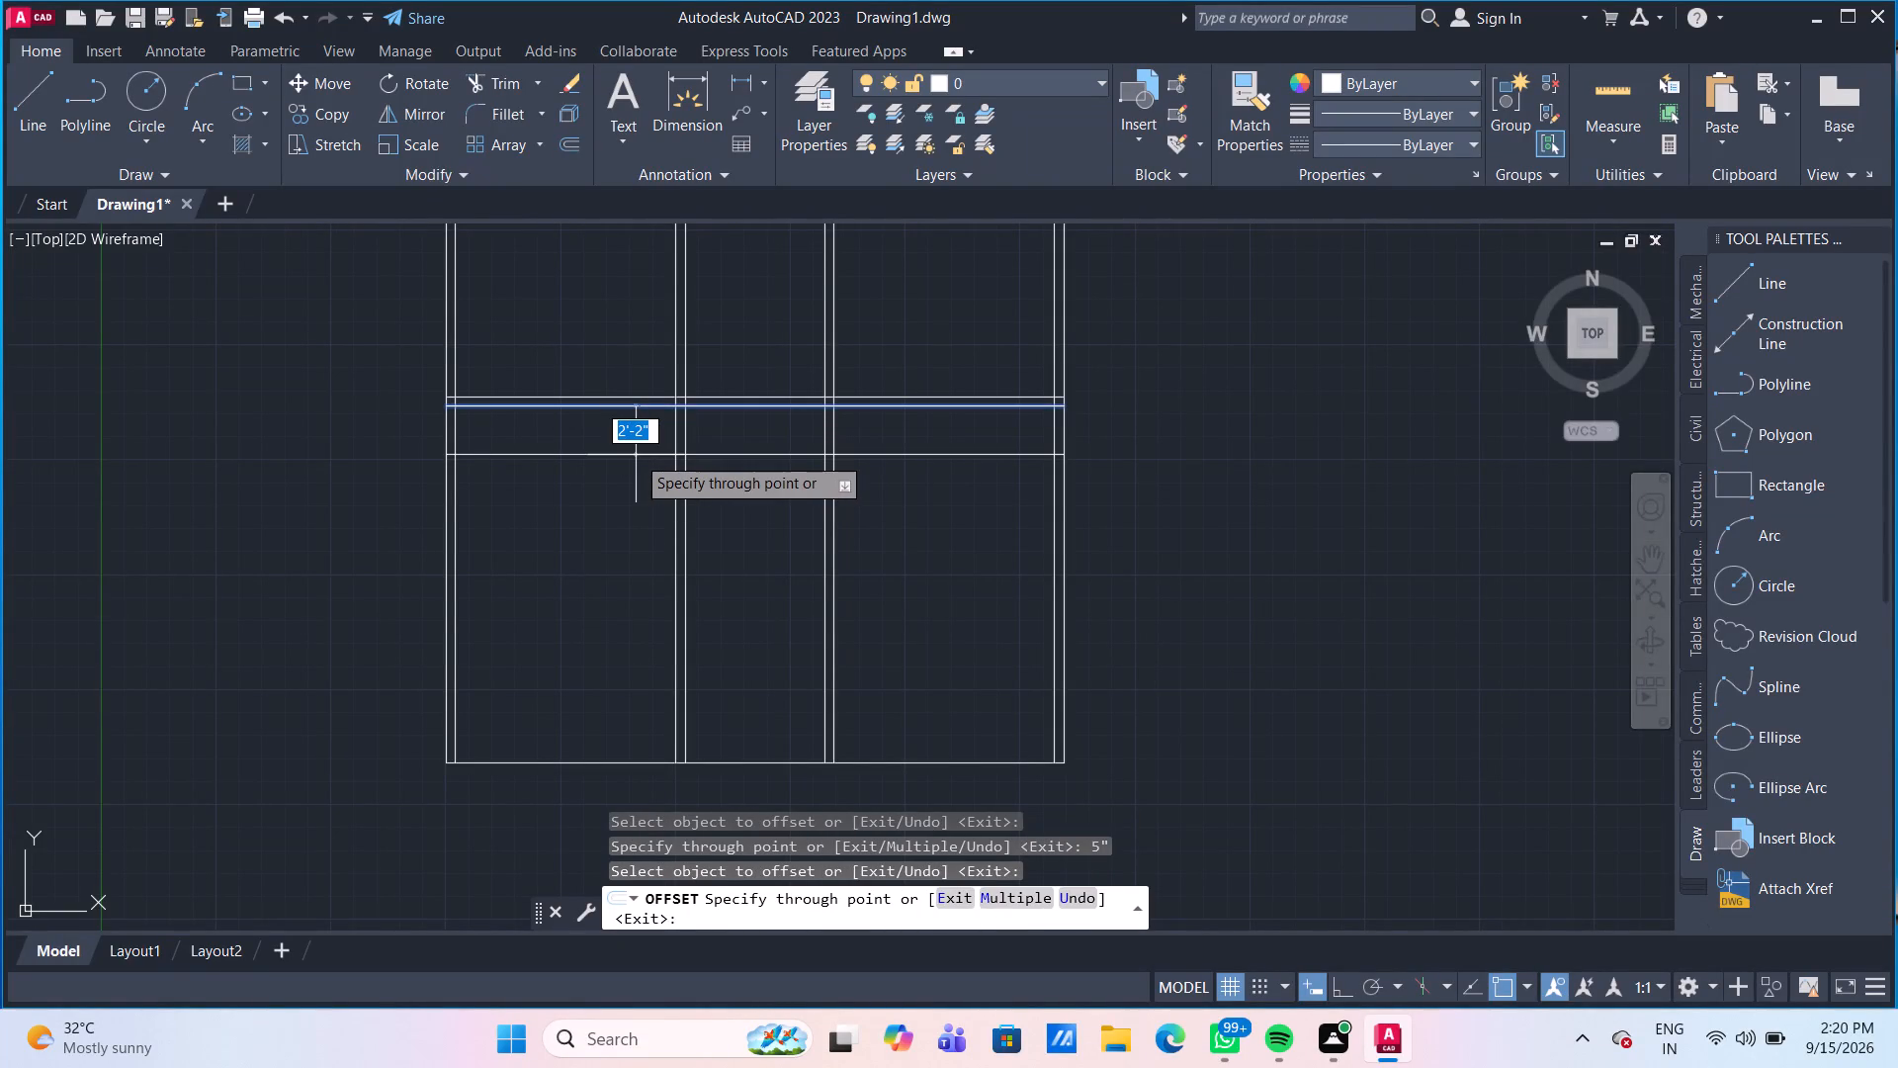
text(5')
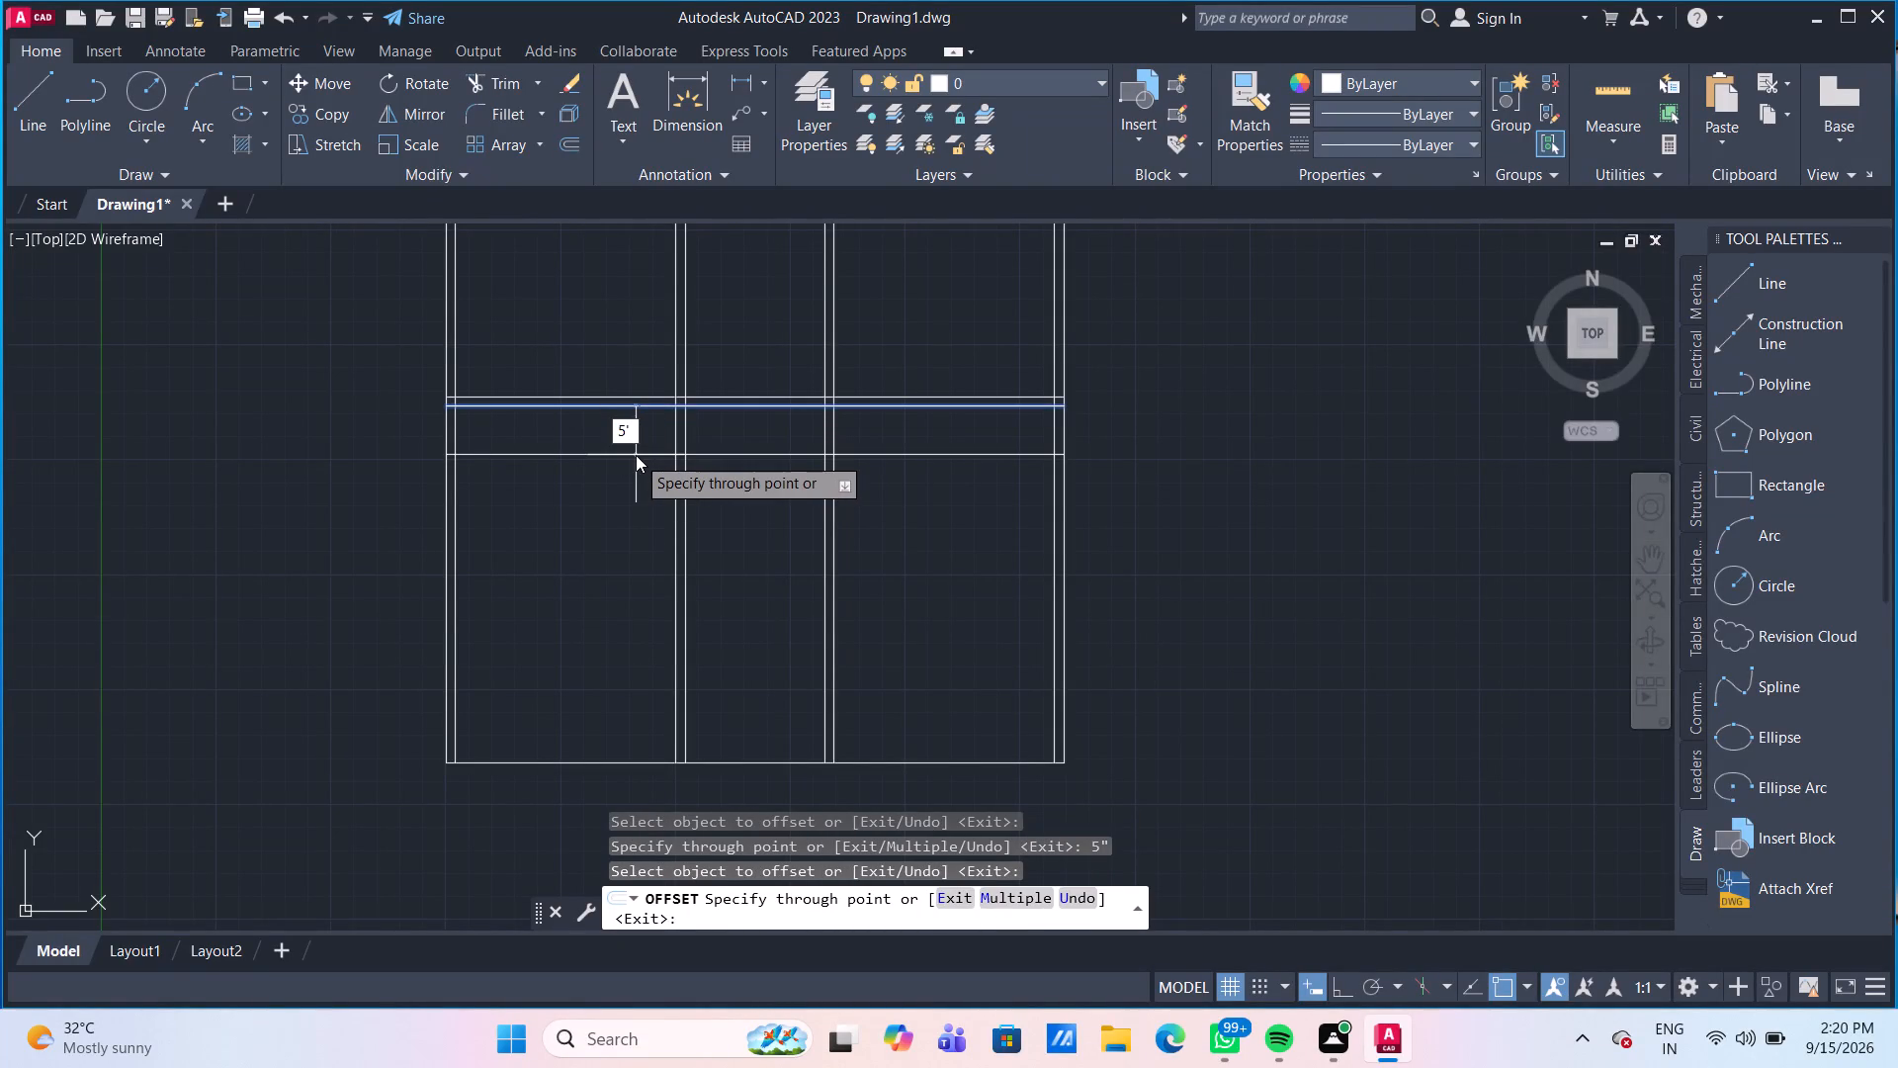
text(4")
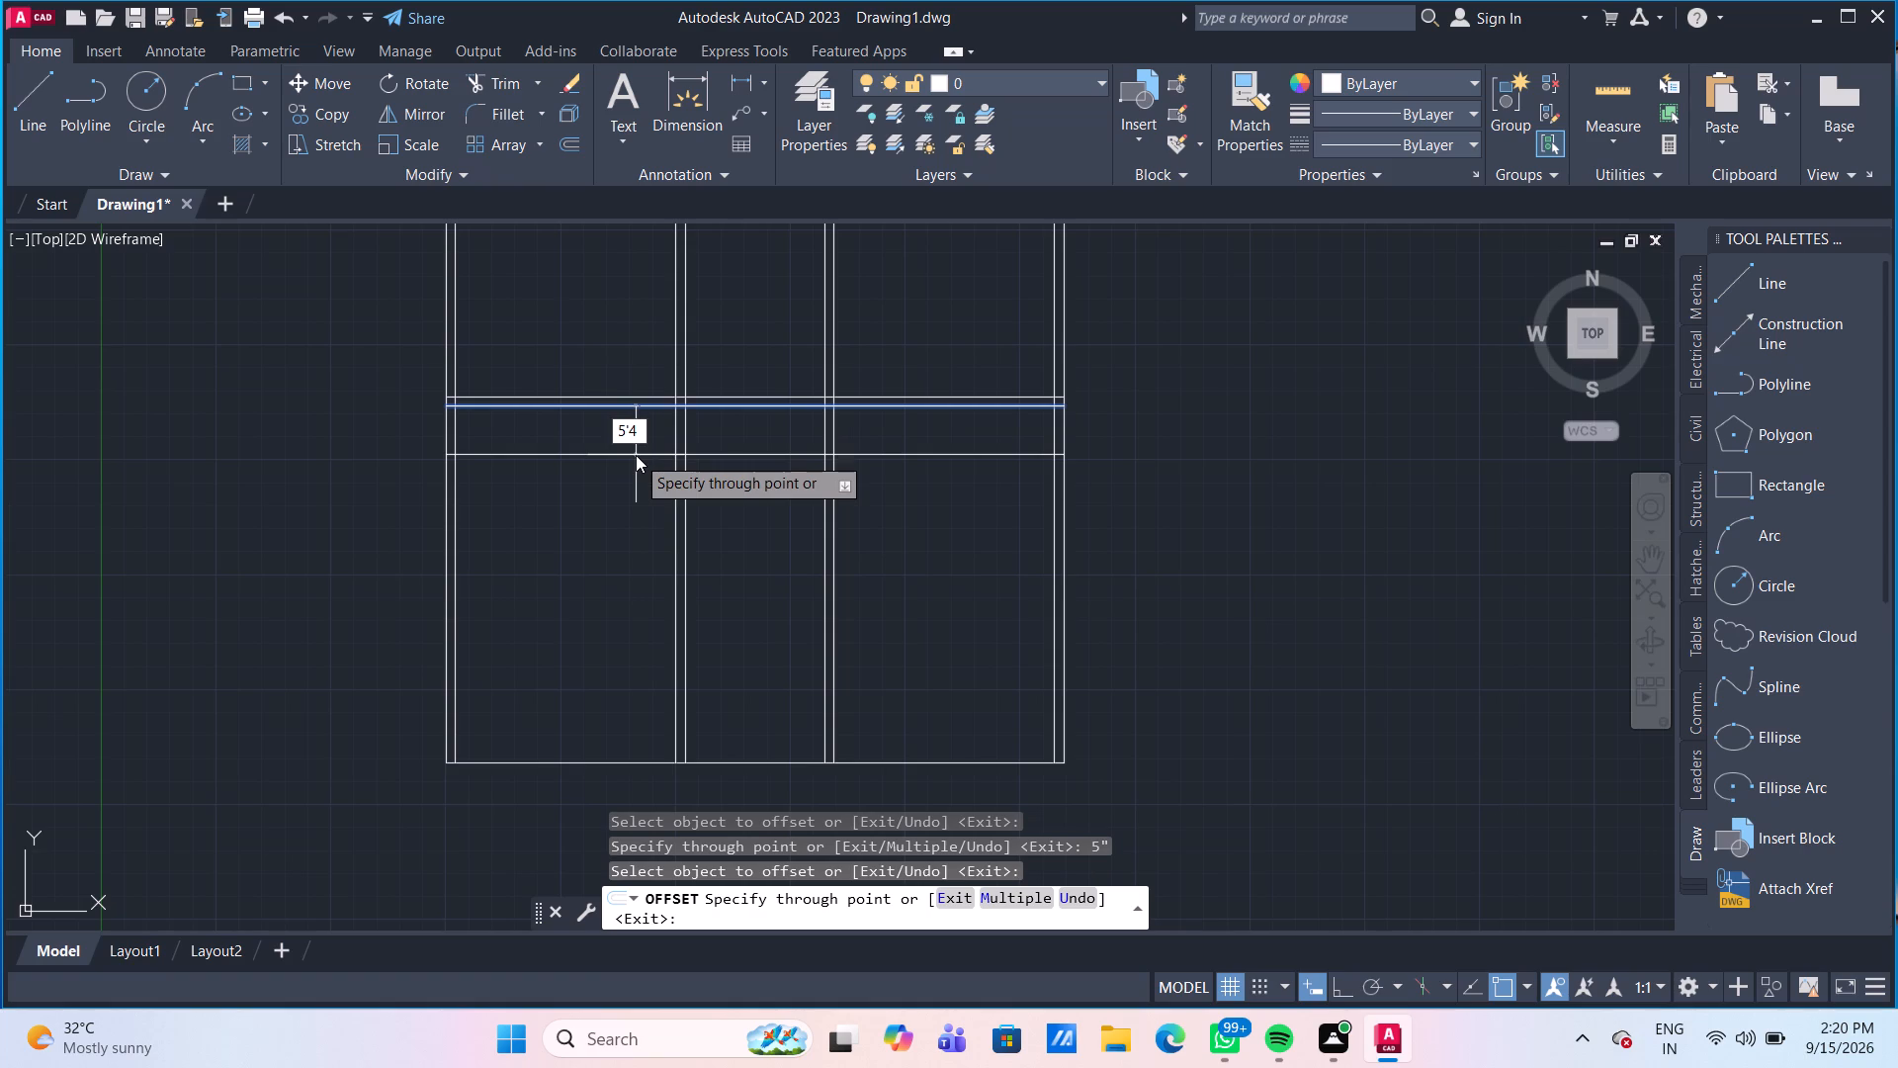
key(Return)
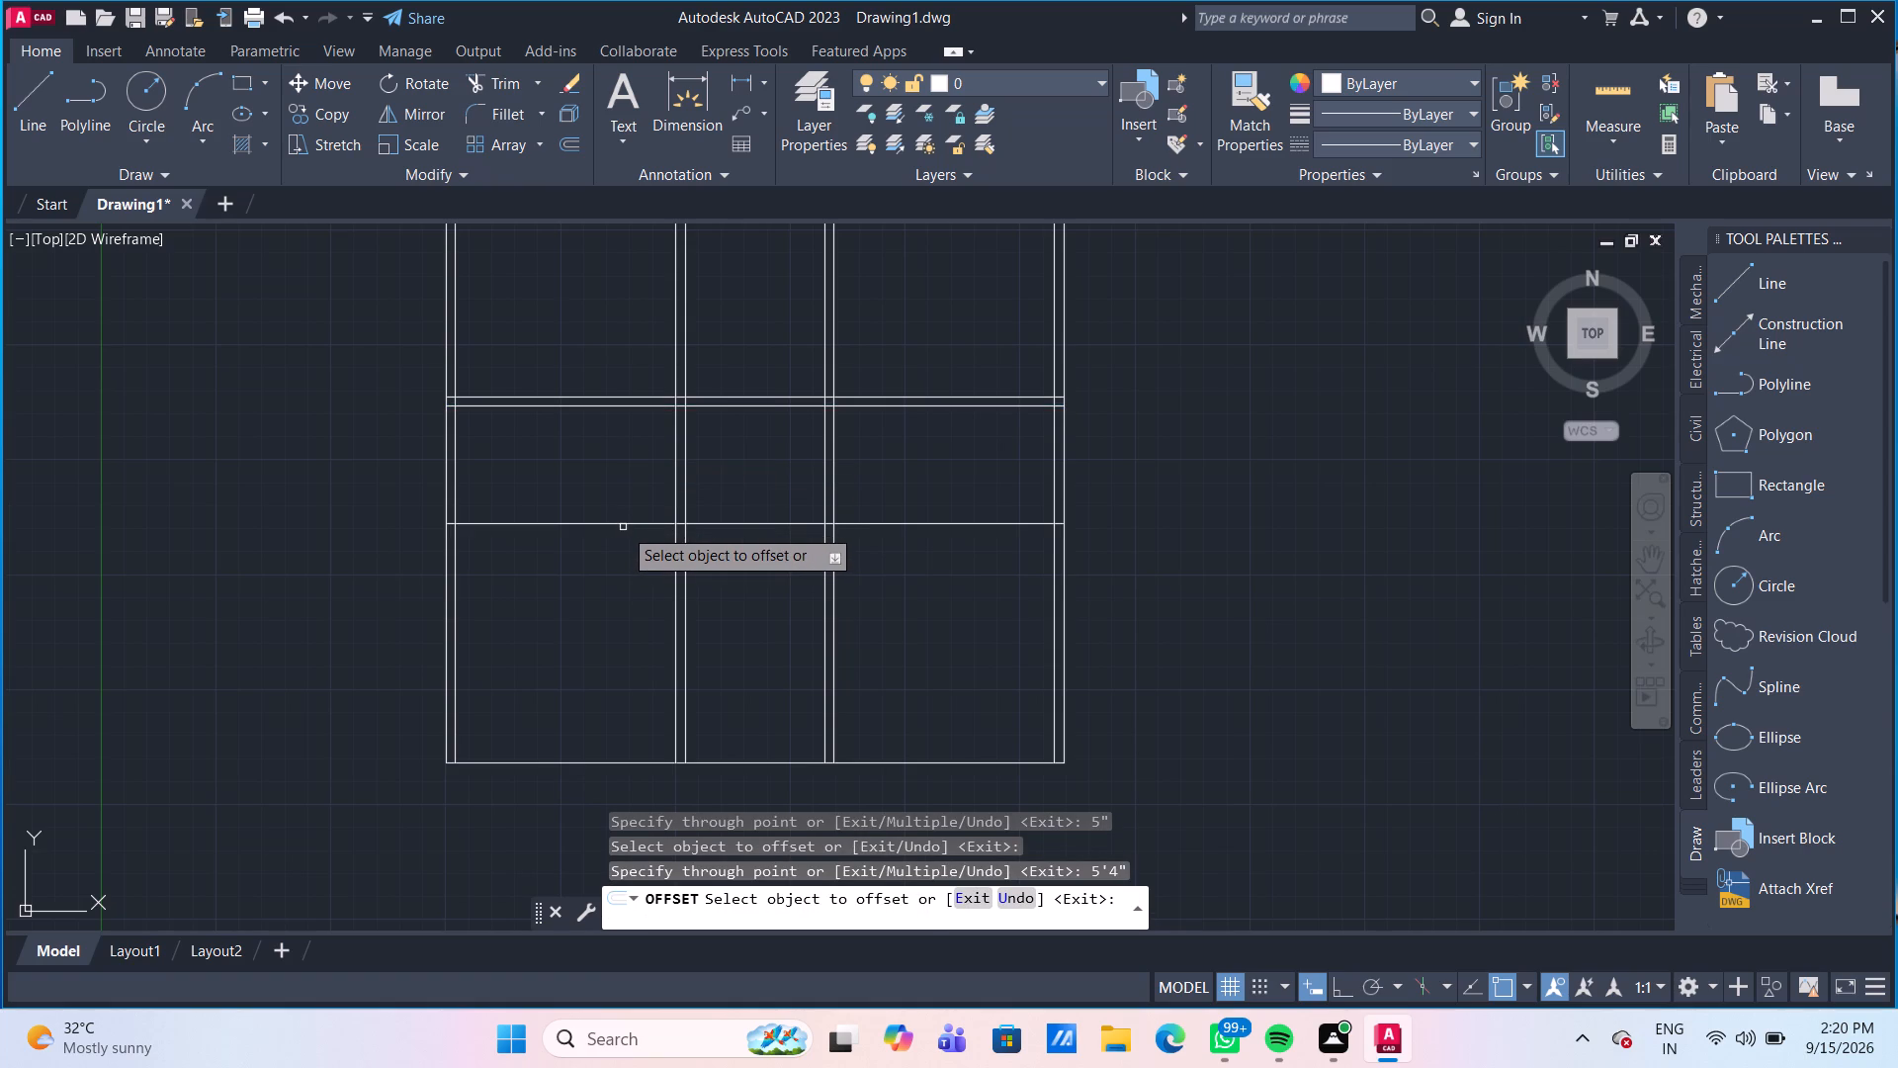
click(618, 524)
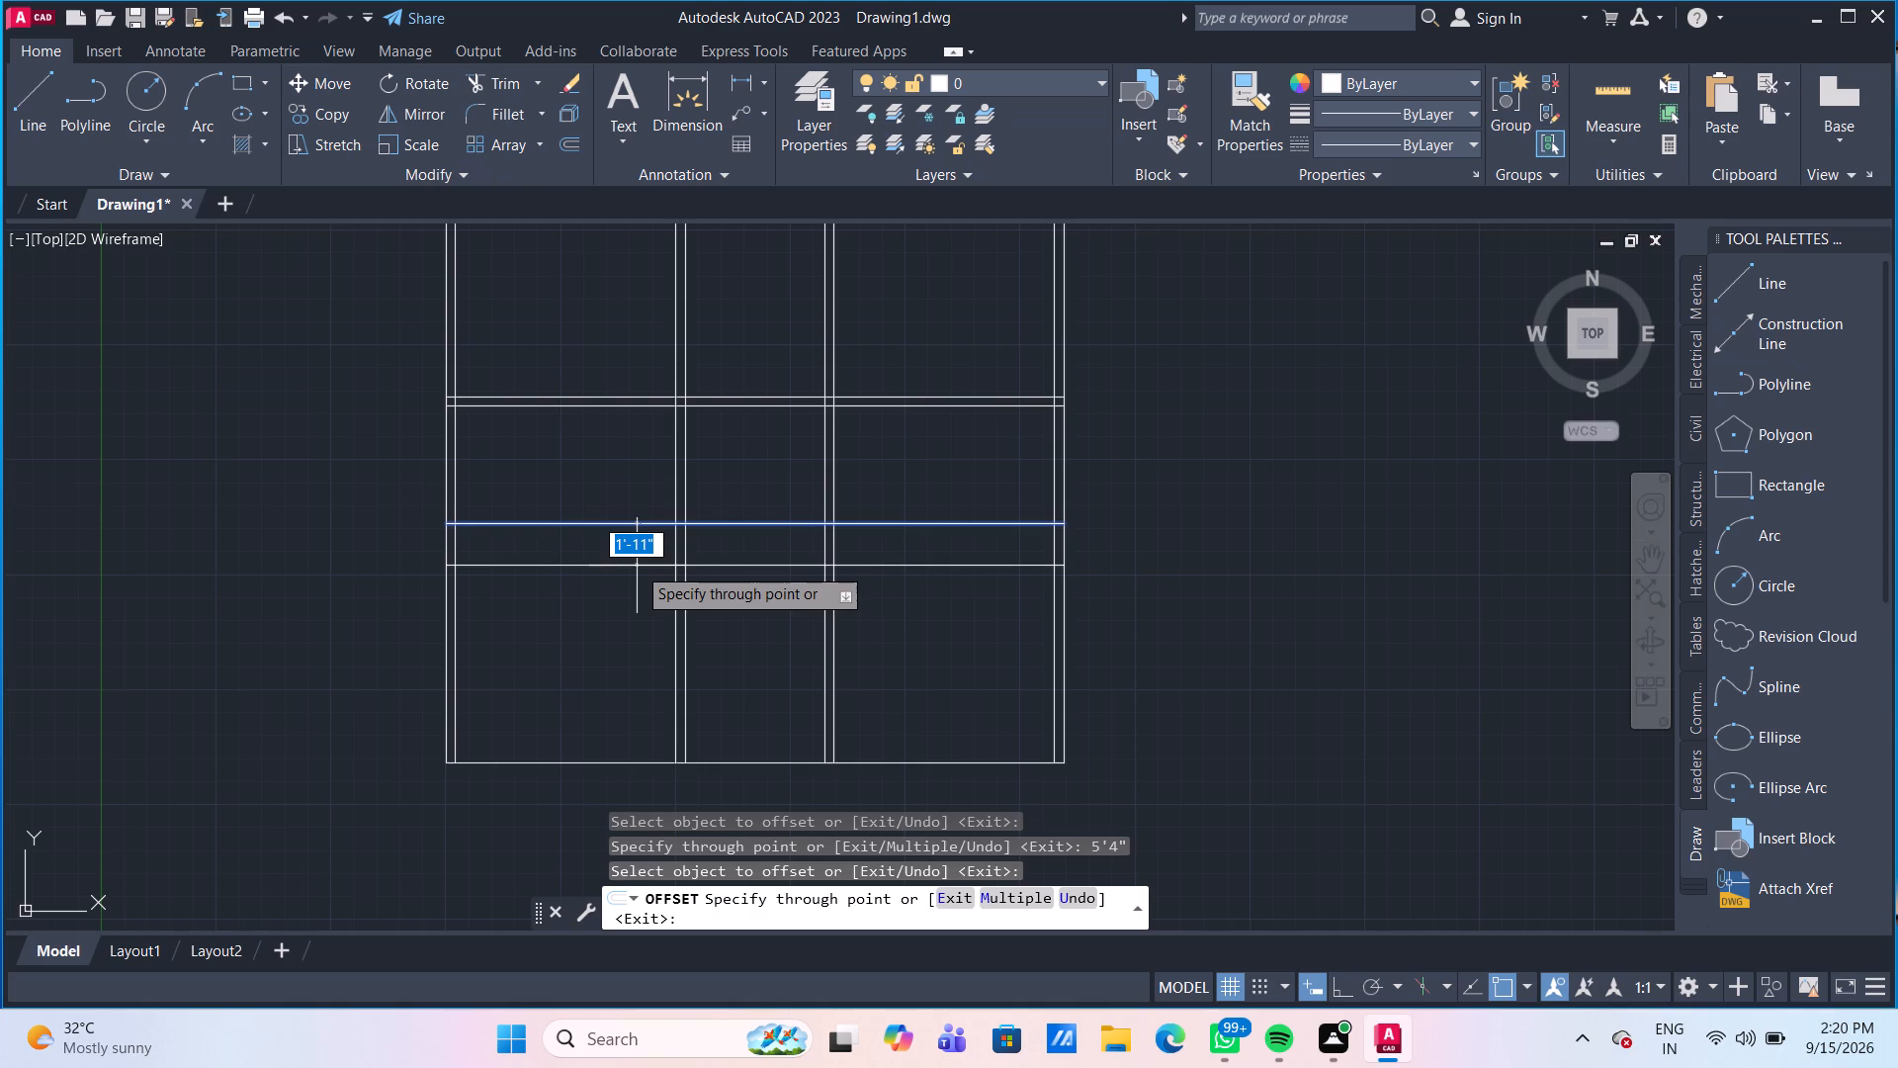
text(5")
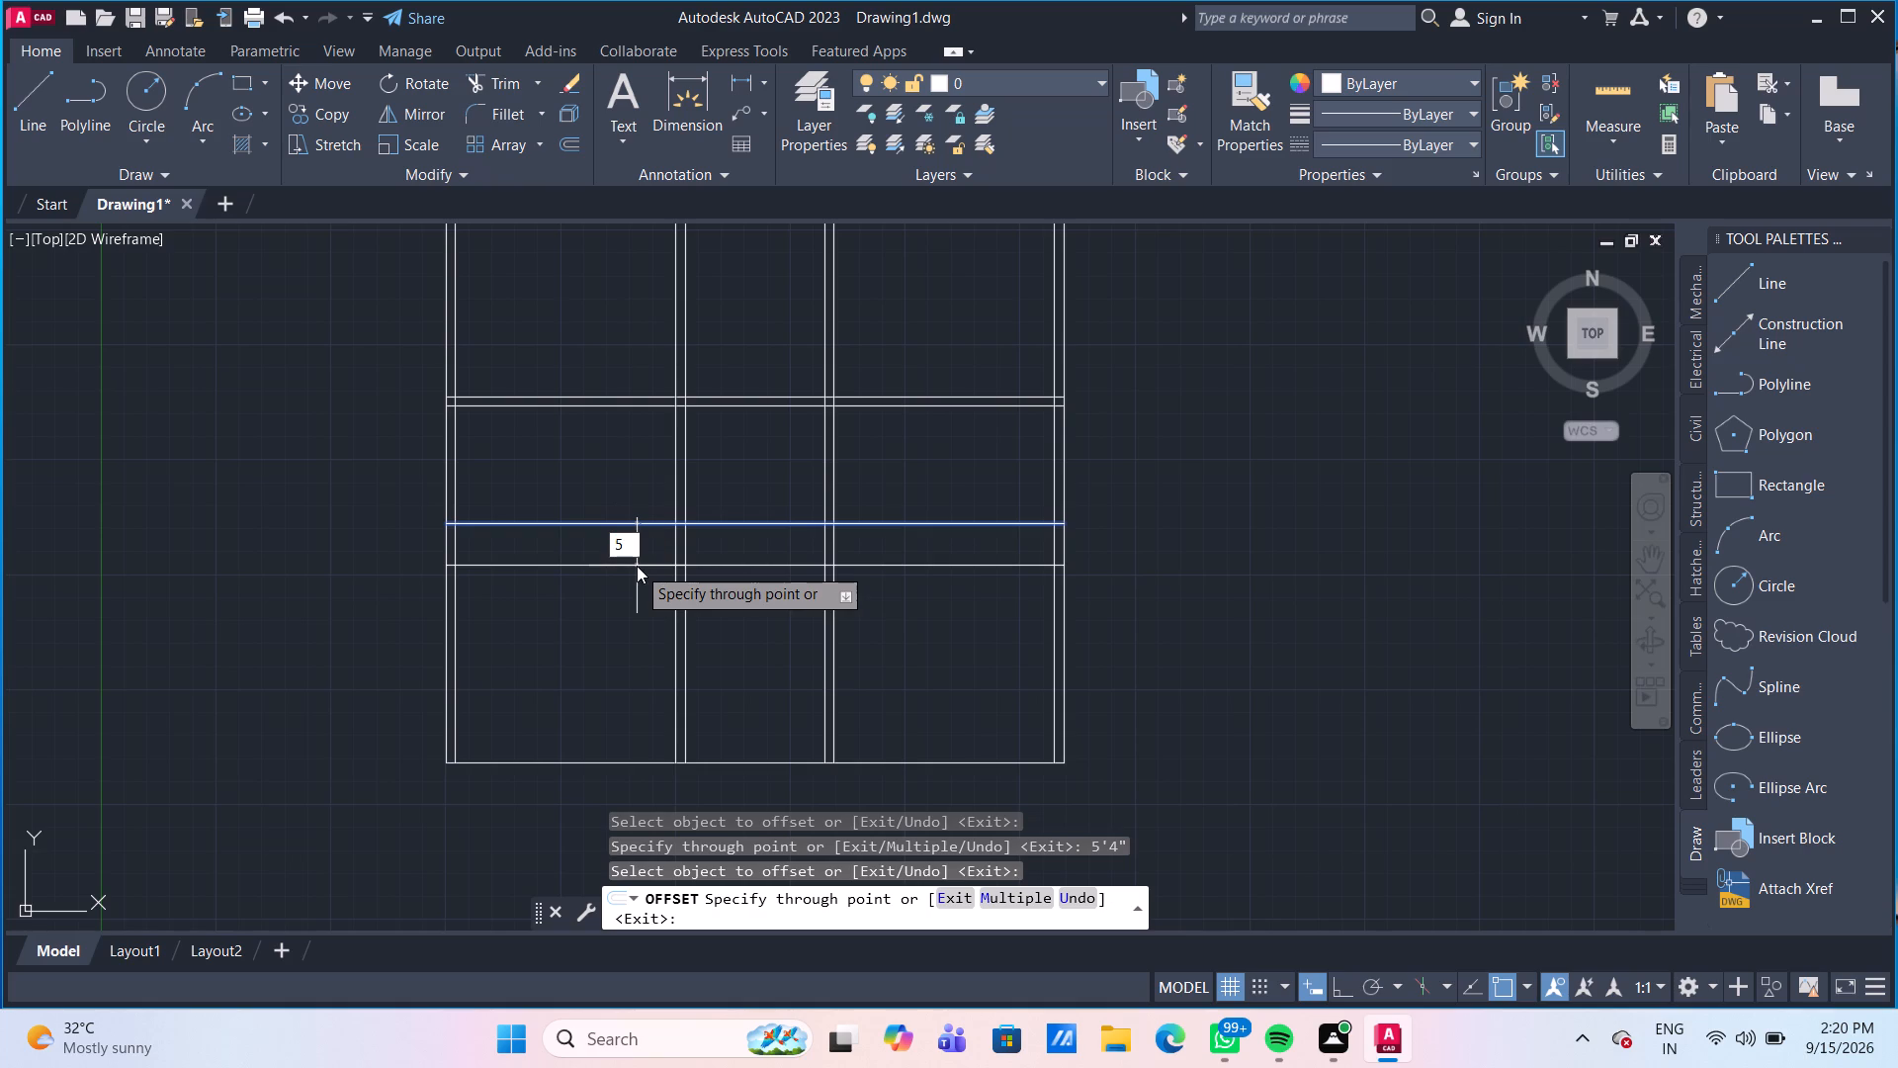
key(Return)
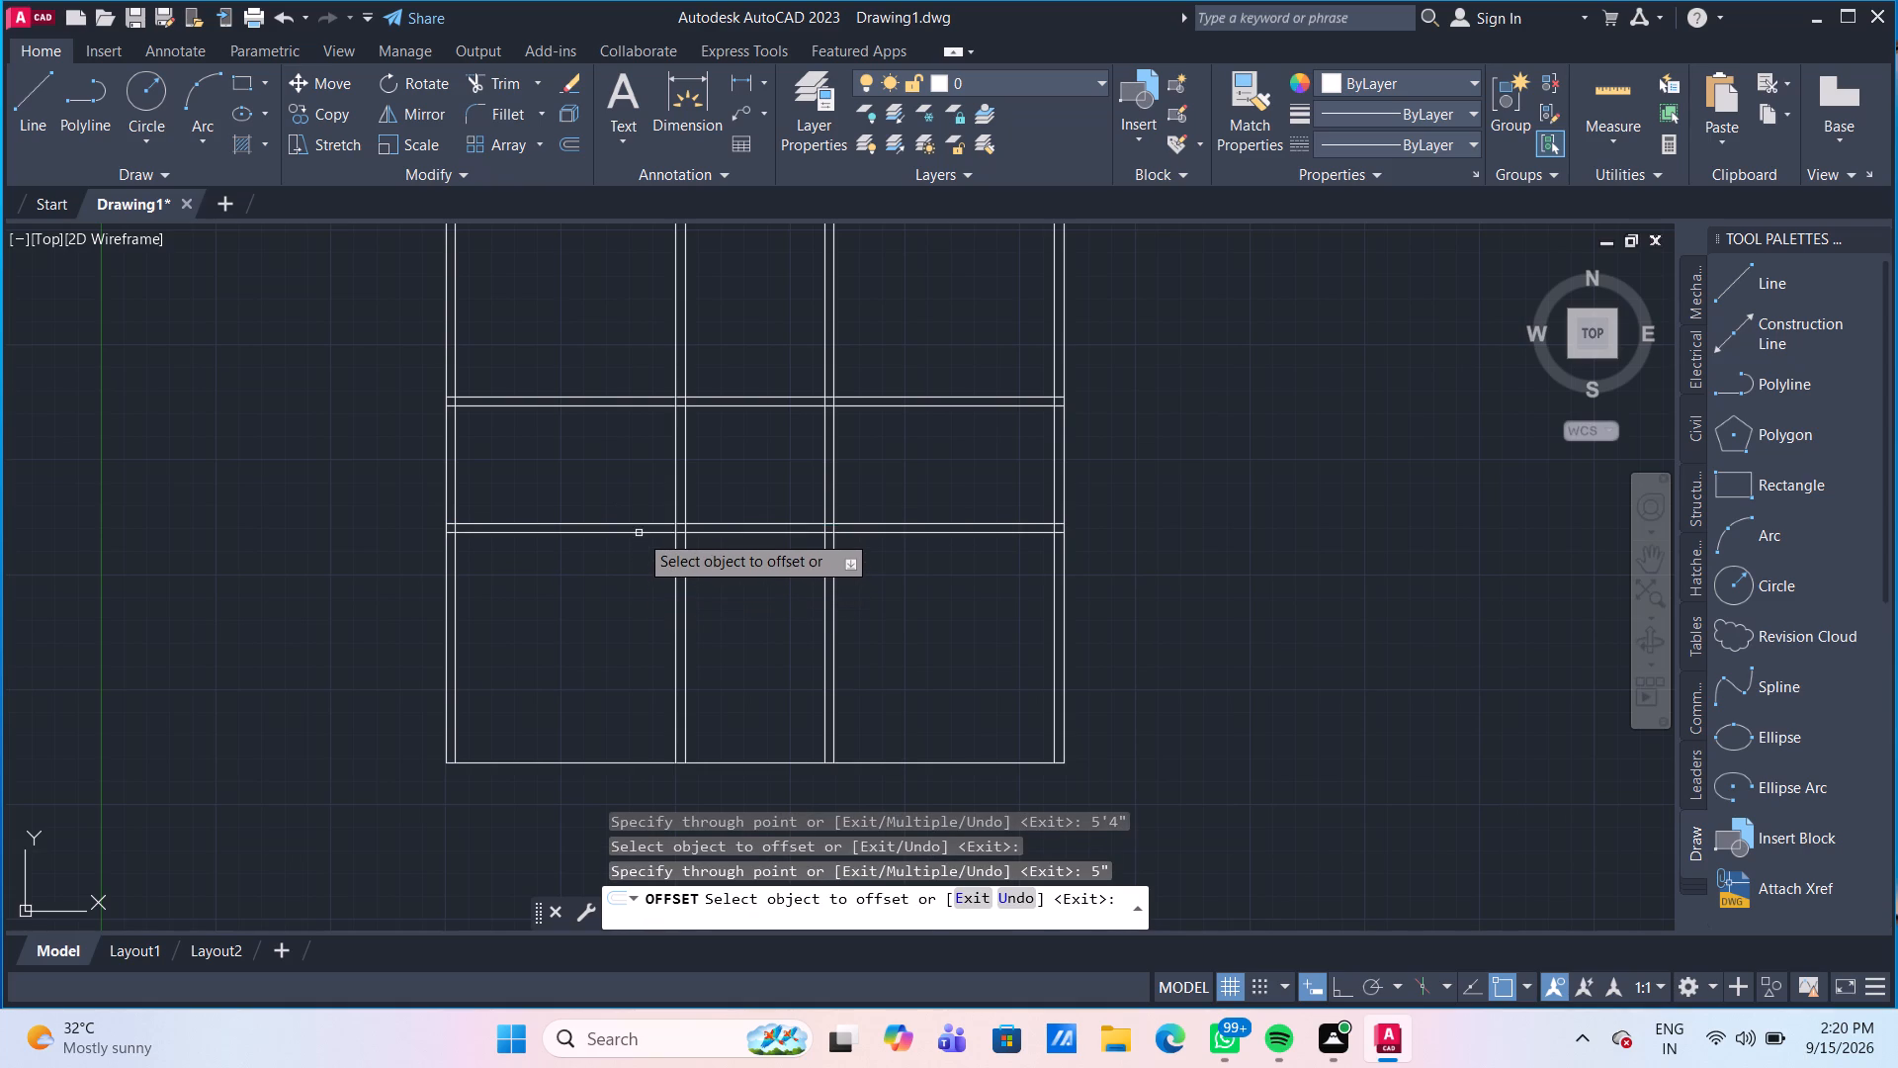
Offset the second horizontal partition's lower line 10' downward to make the inner line of the bottom wall.
click(639, 533)
text(10)
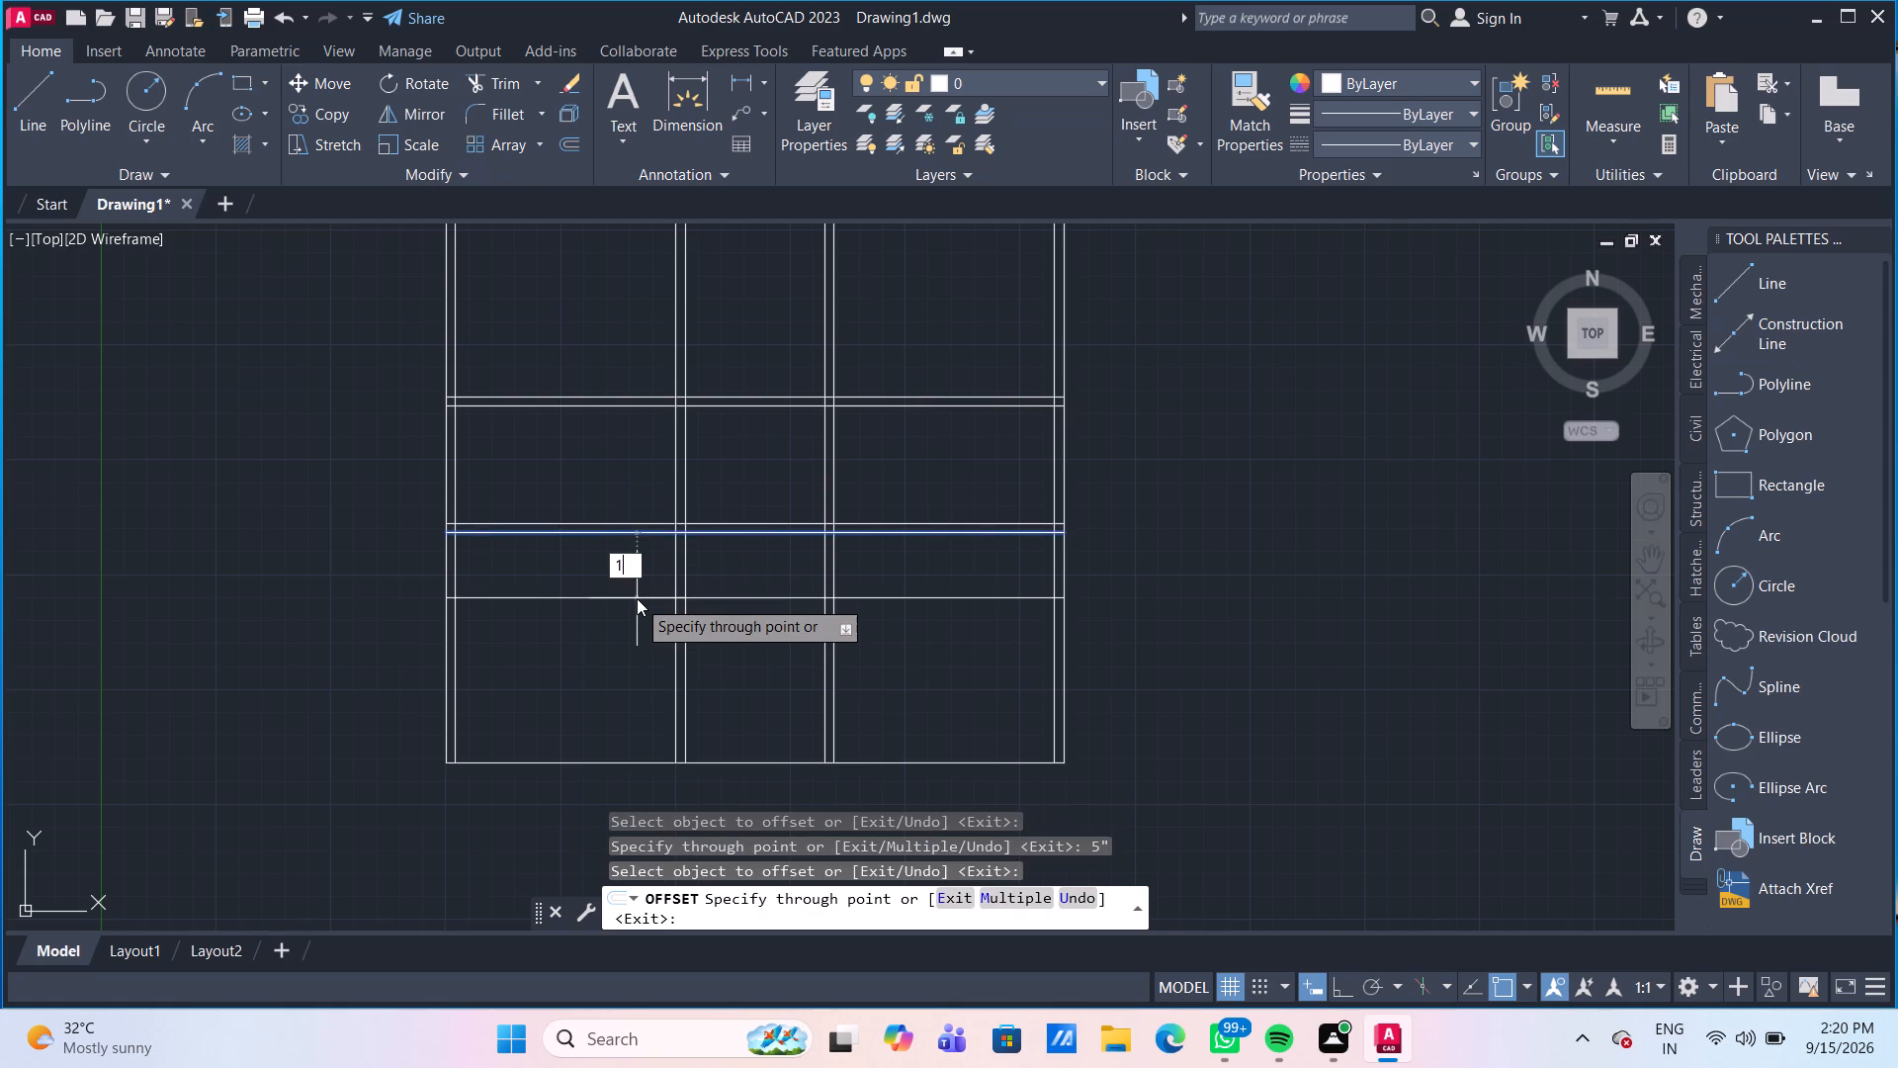
key(apostrophe)
key(Return)
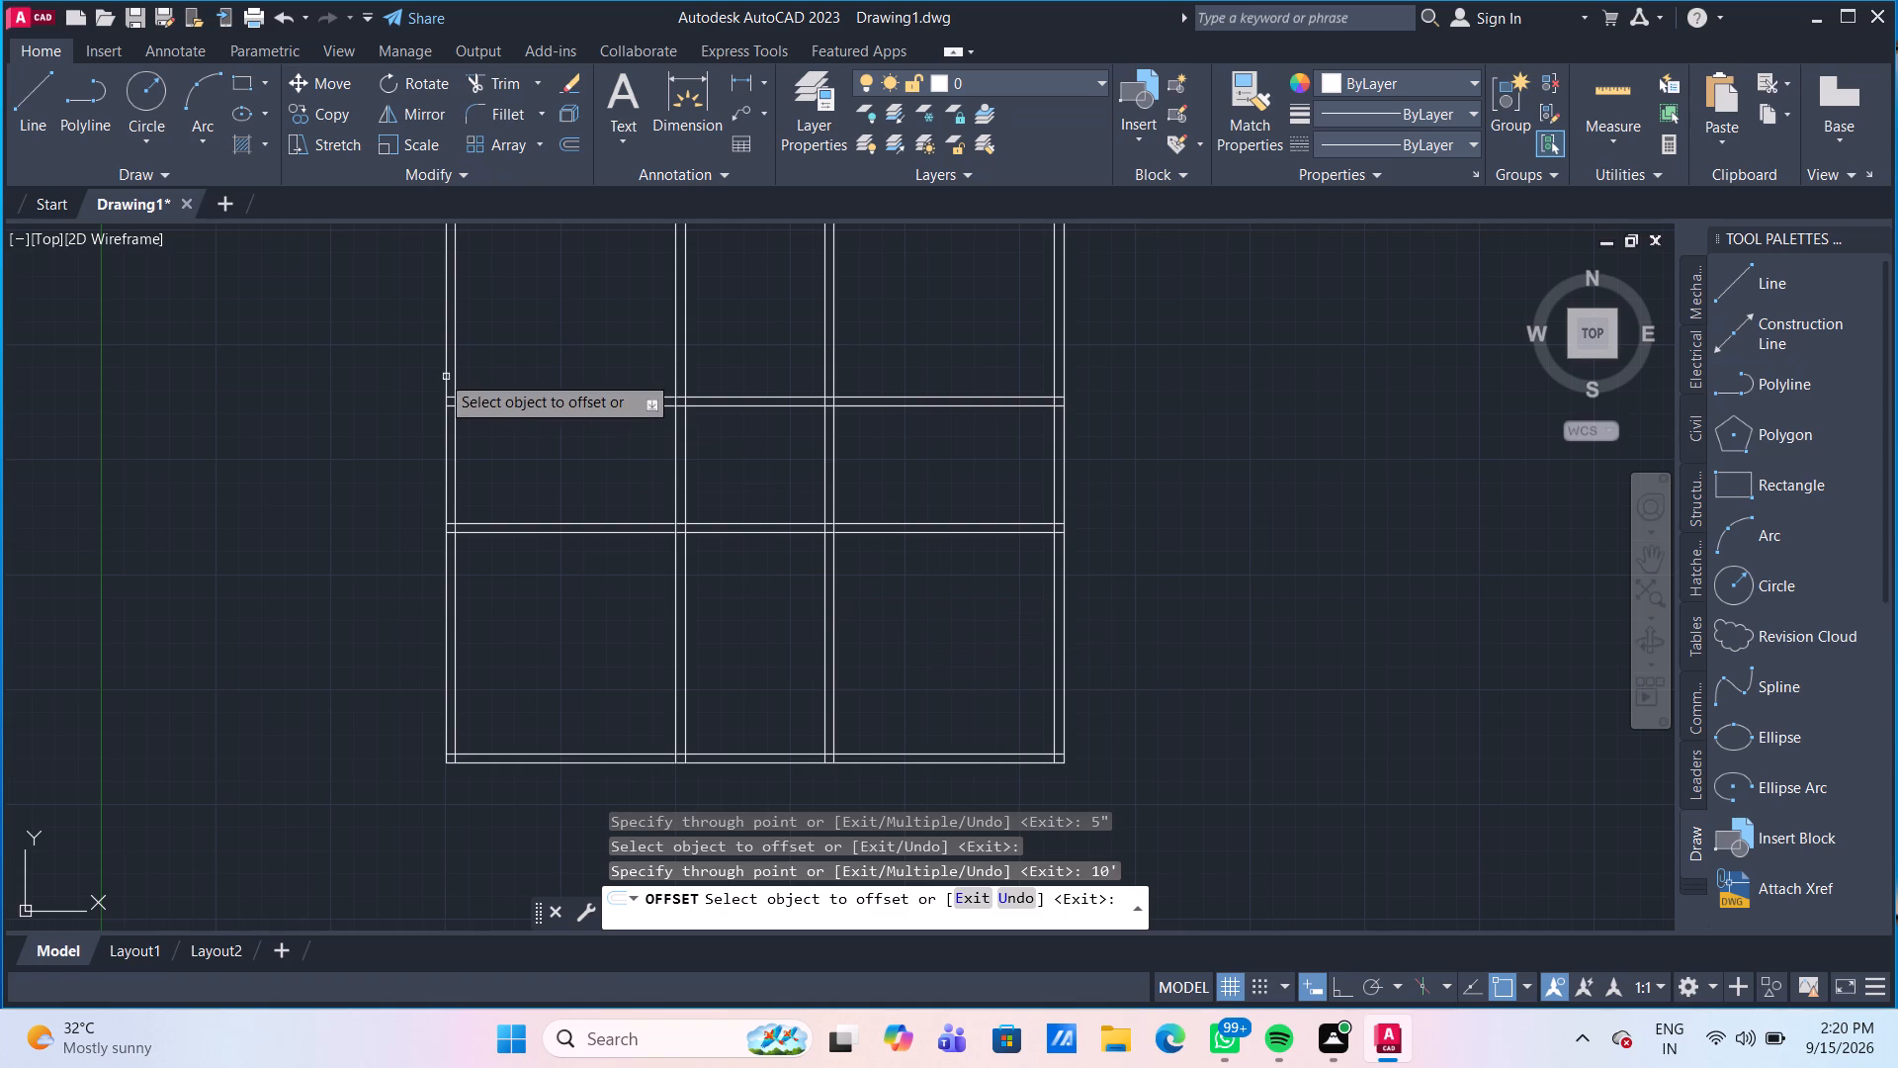
Offset the inner left wall line 6'2" to the right, and offset the resulting line another 5" to form a partition.
click(456, 445)
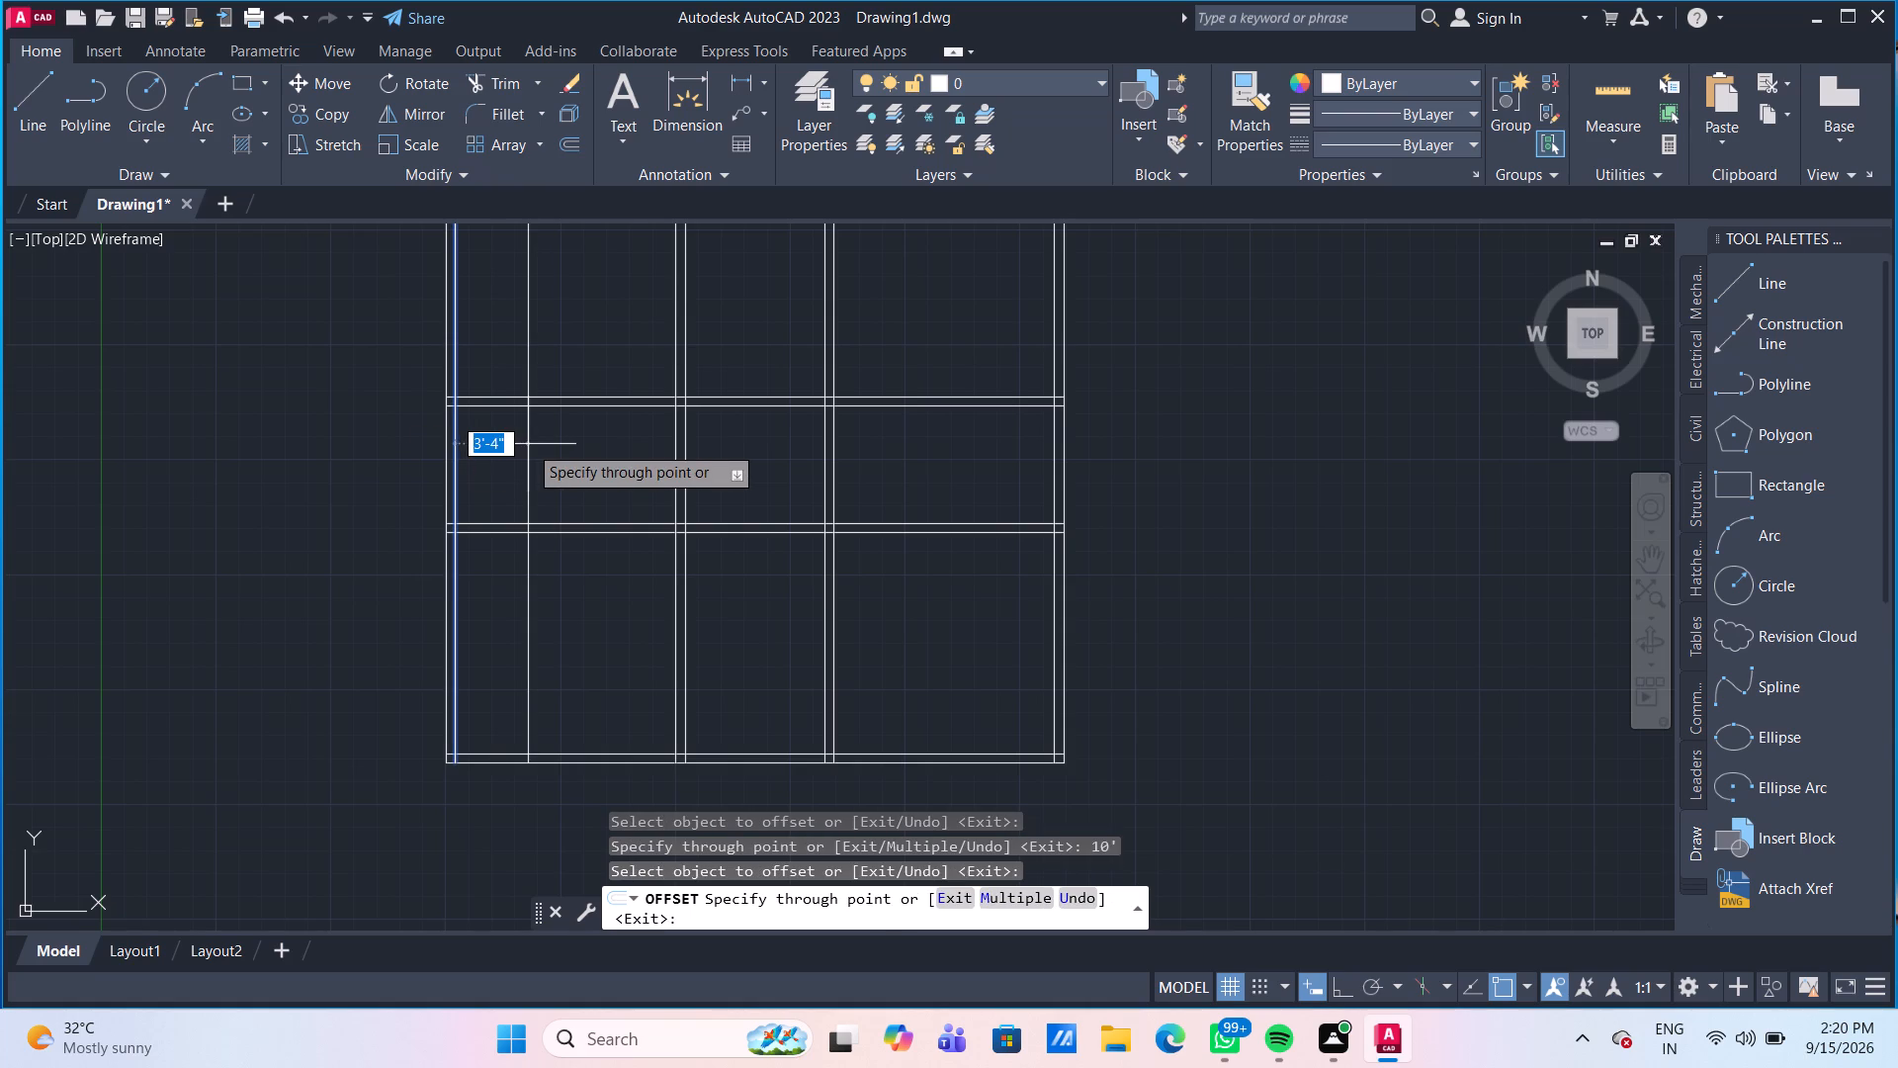
text(6')
text(2")
key(Return)
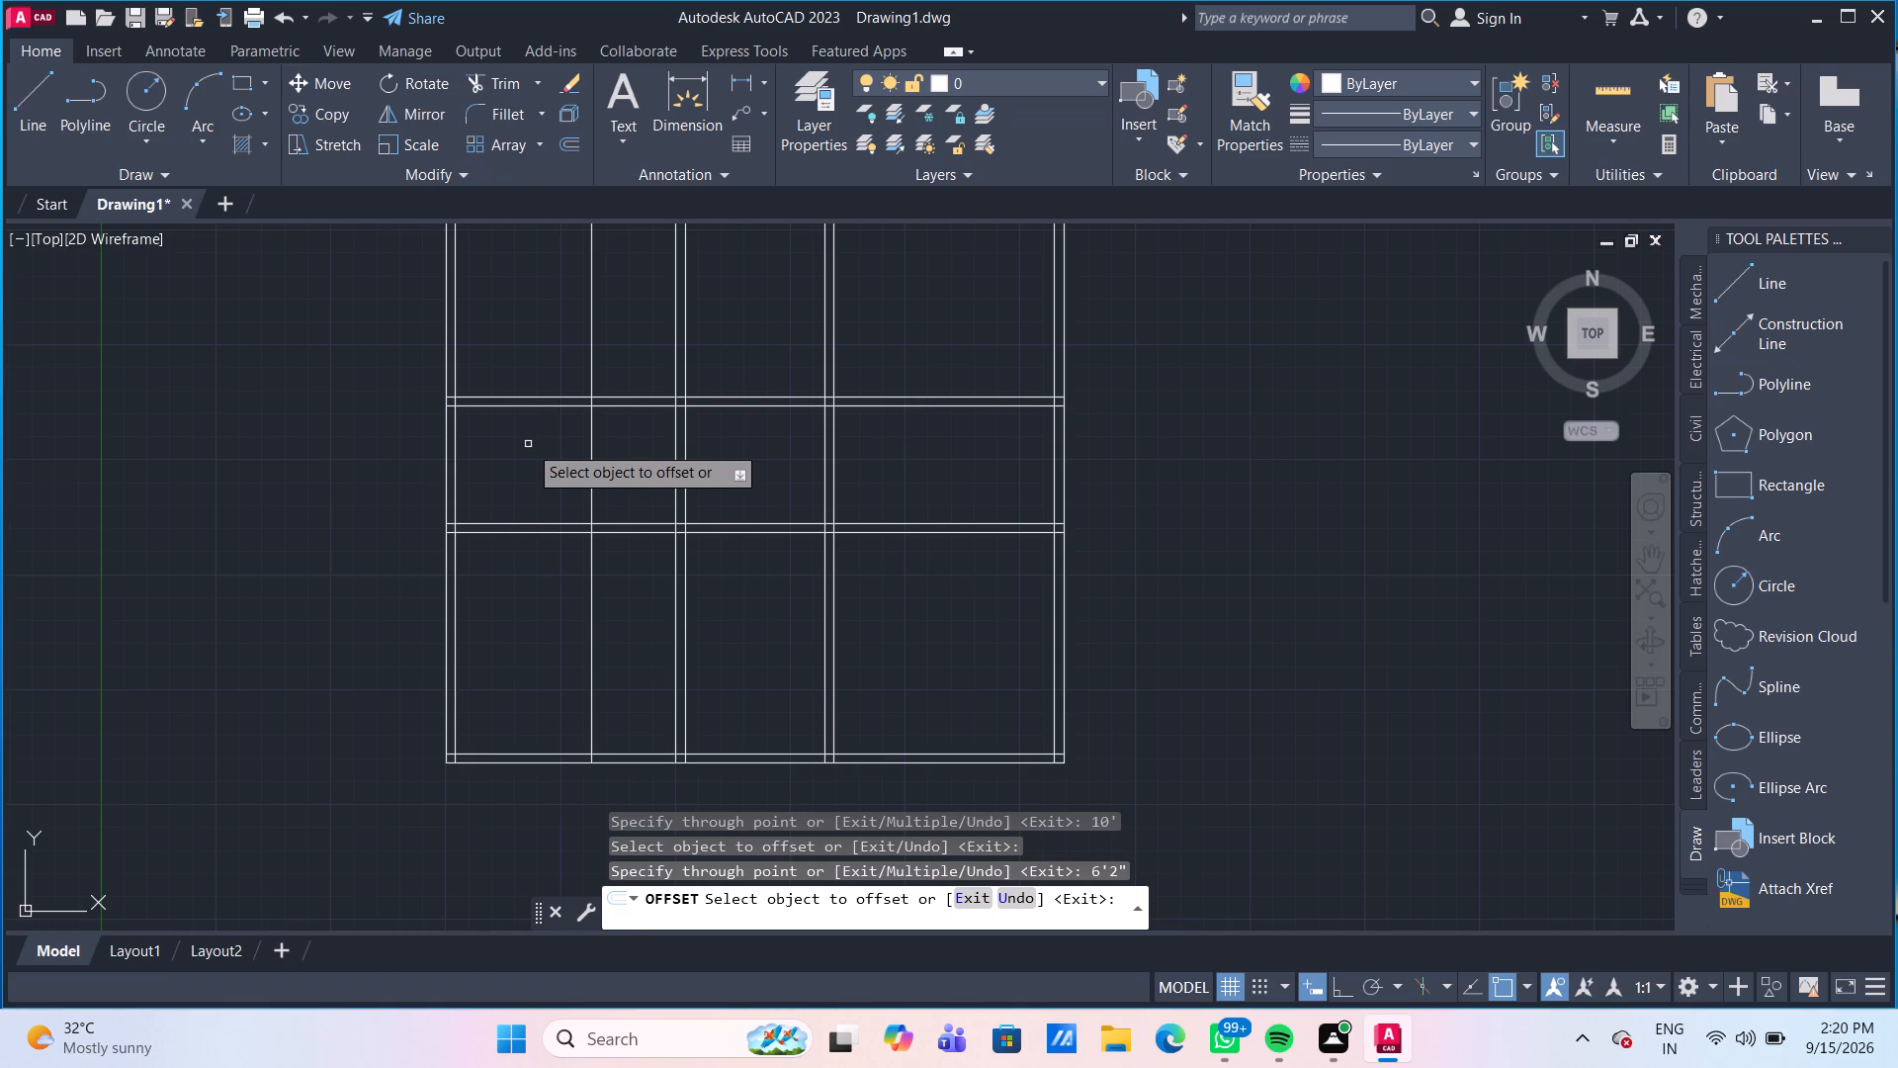
click(589, 455)
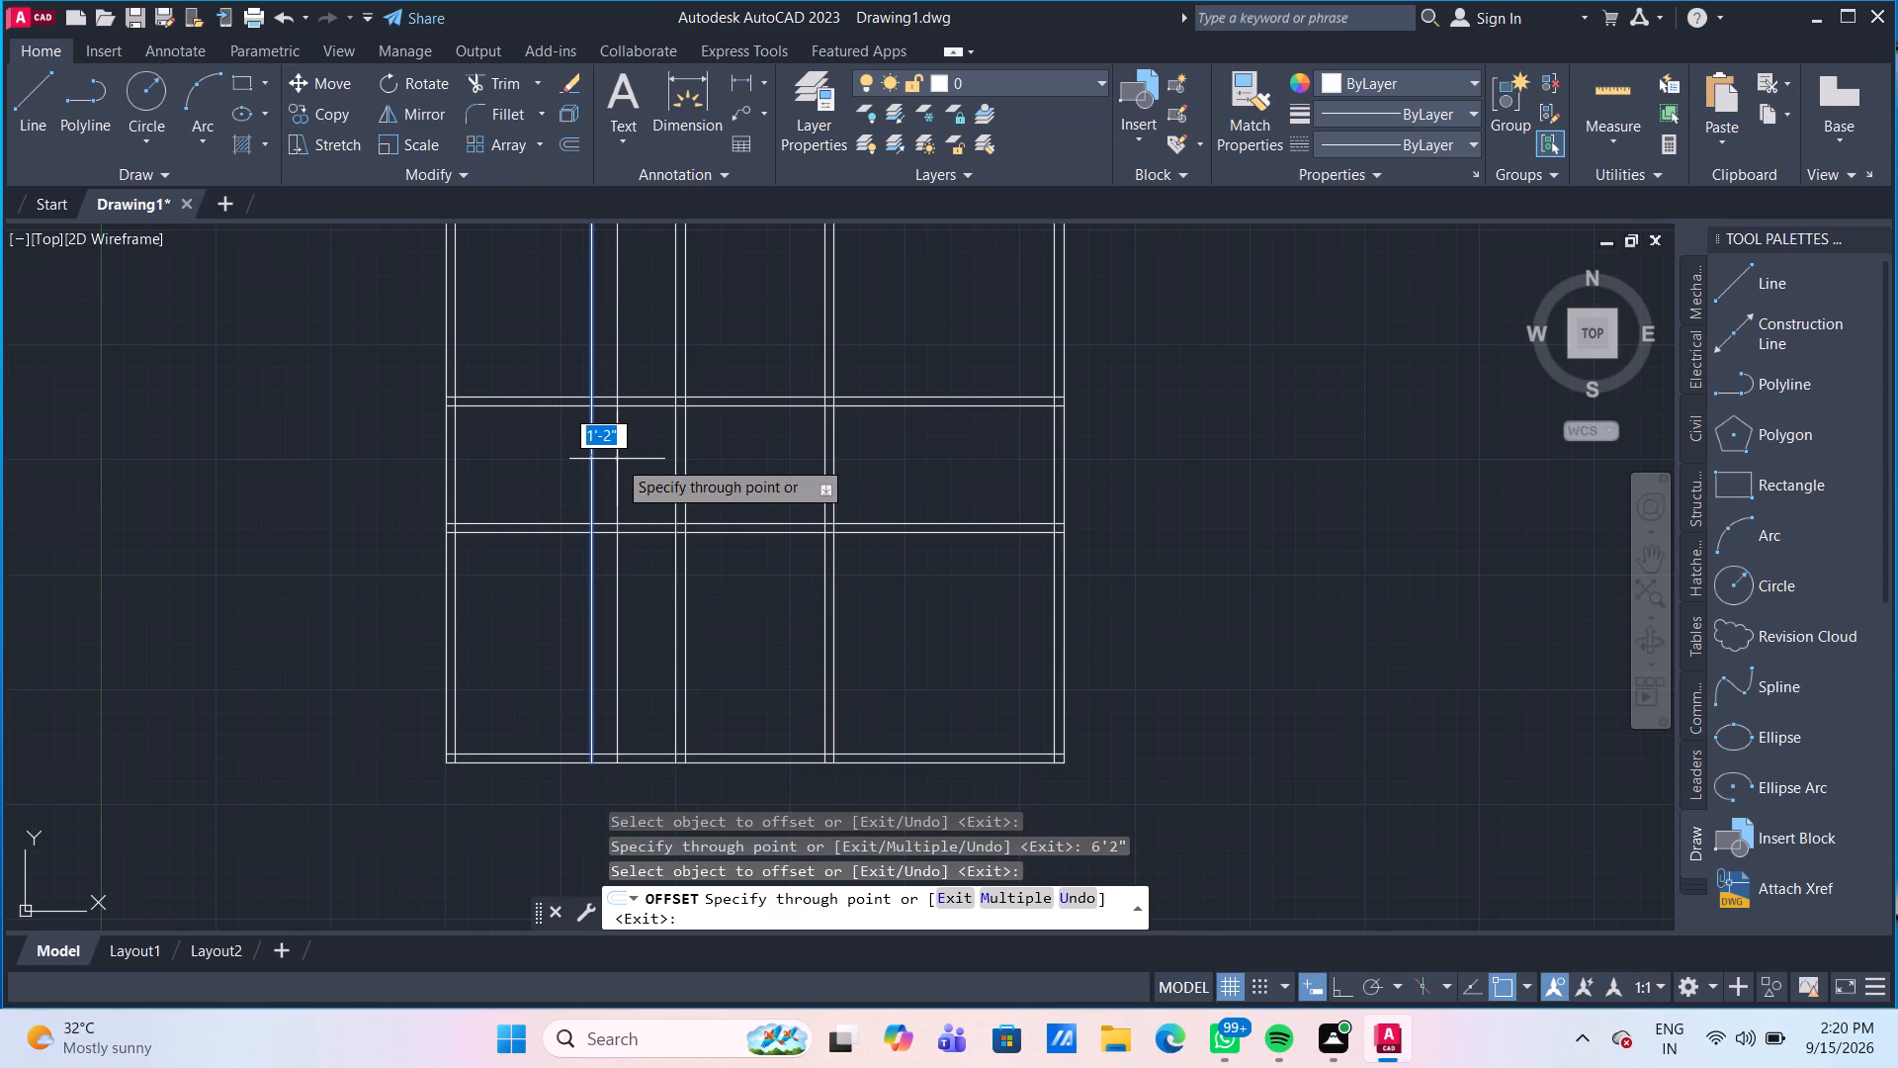
text(5")
key(Return)
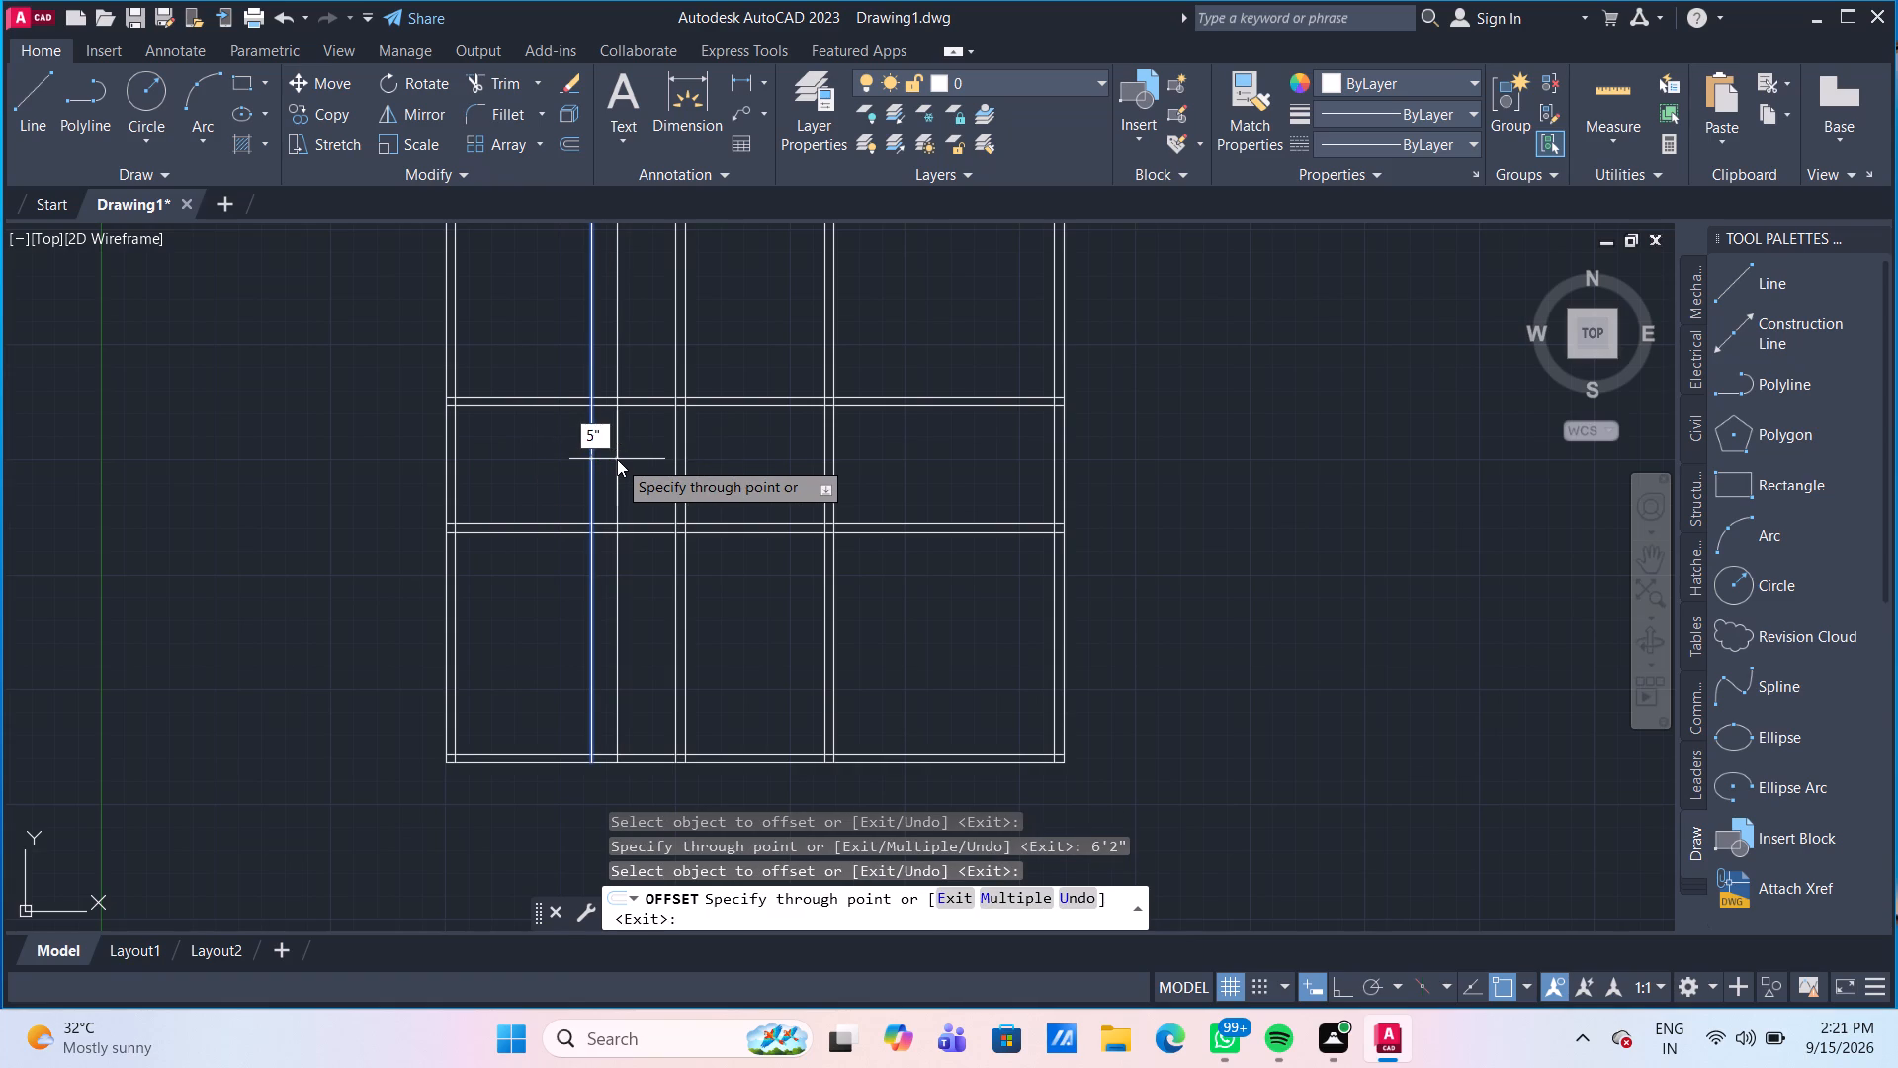
key(Escape)
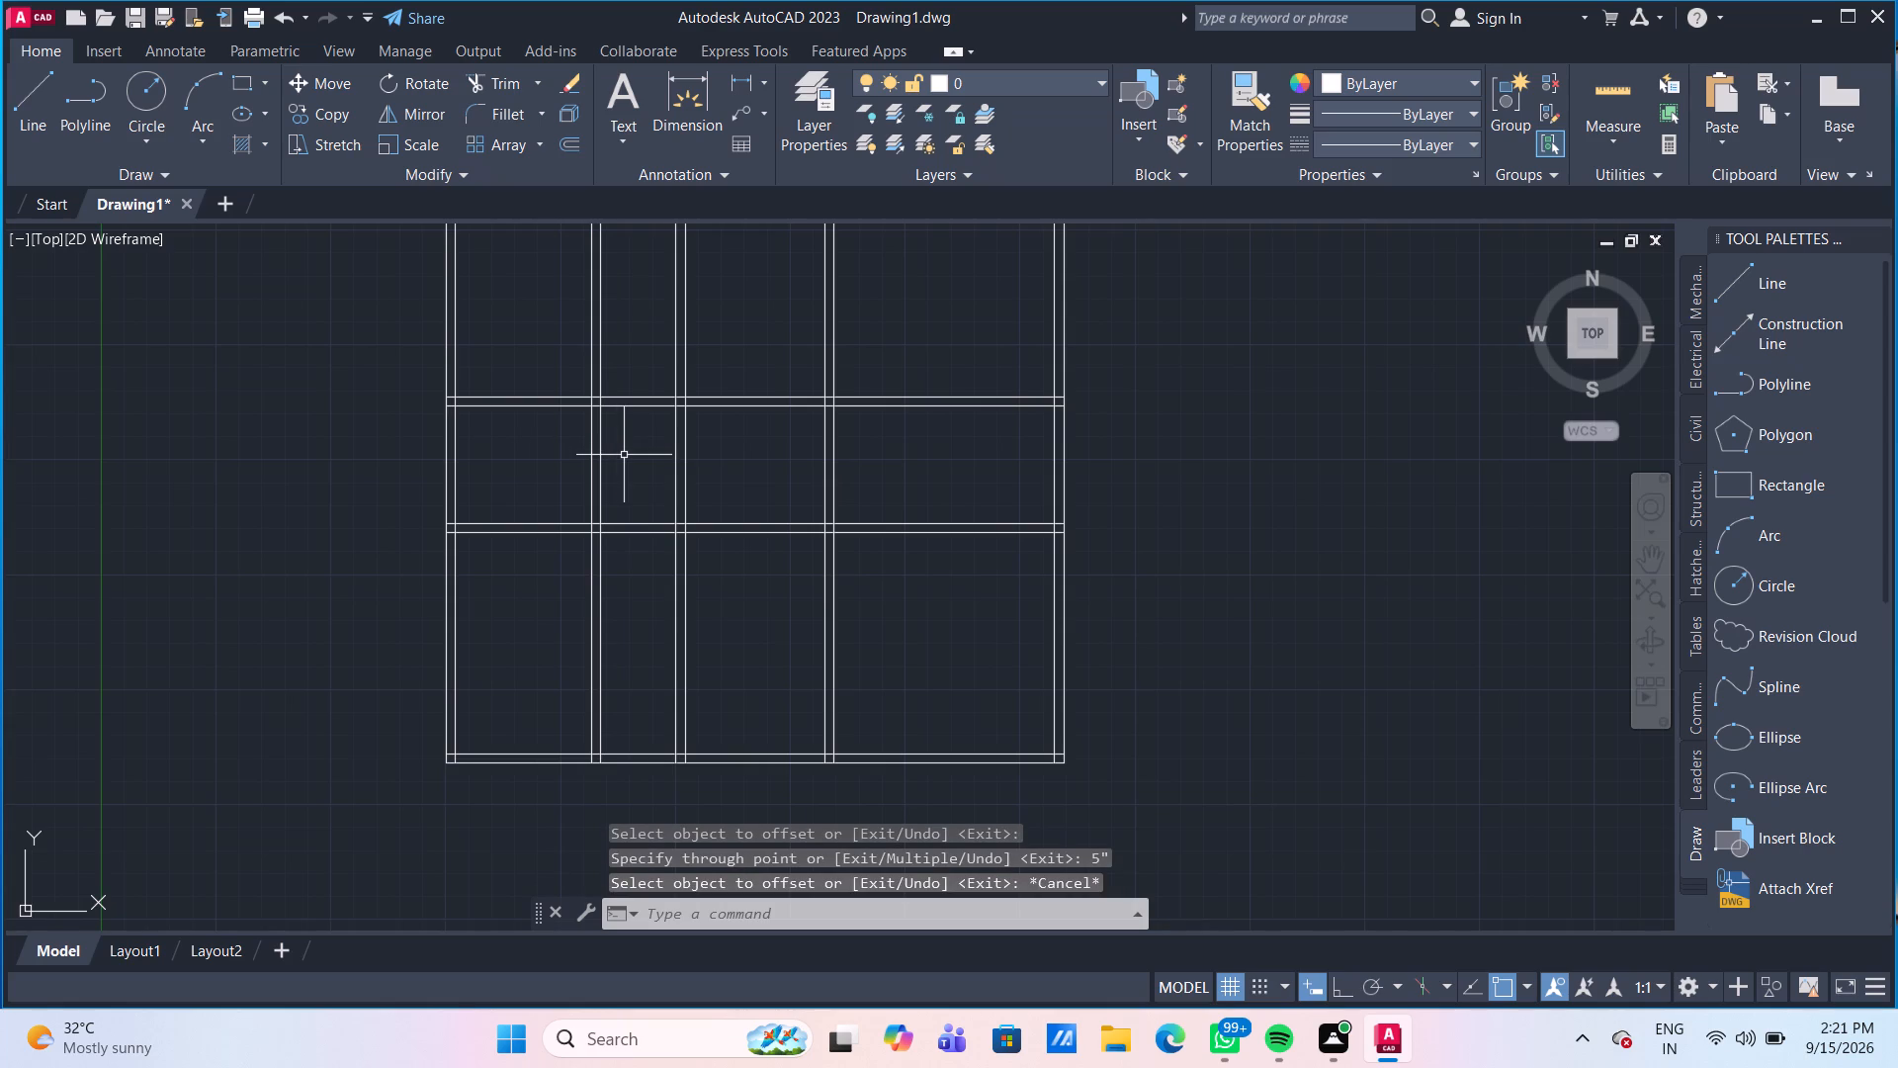
Trim the leftmost vertical partition above and below the middle band, and trim the other two vertical partitions between the horizontal partitions.
text(TR)
key(Return)
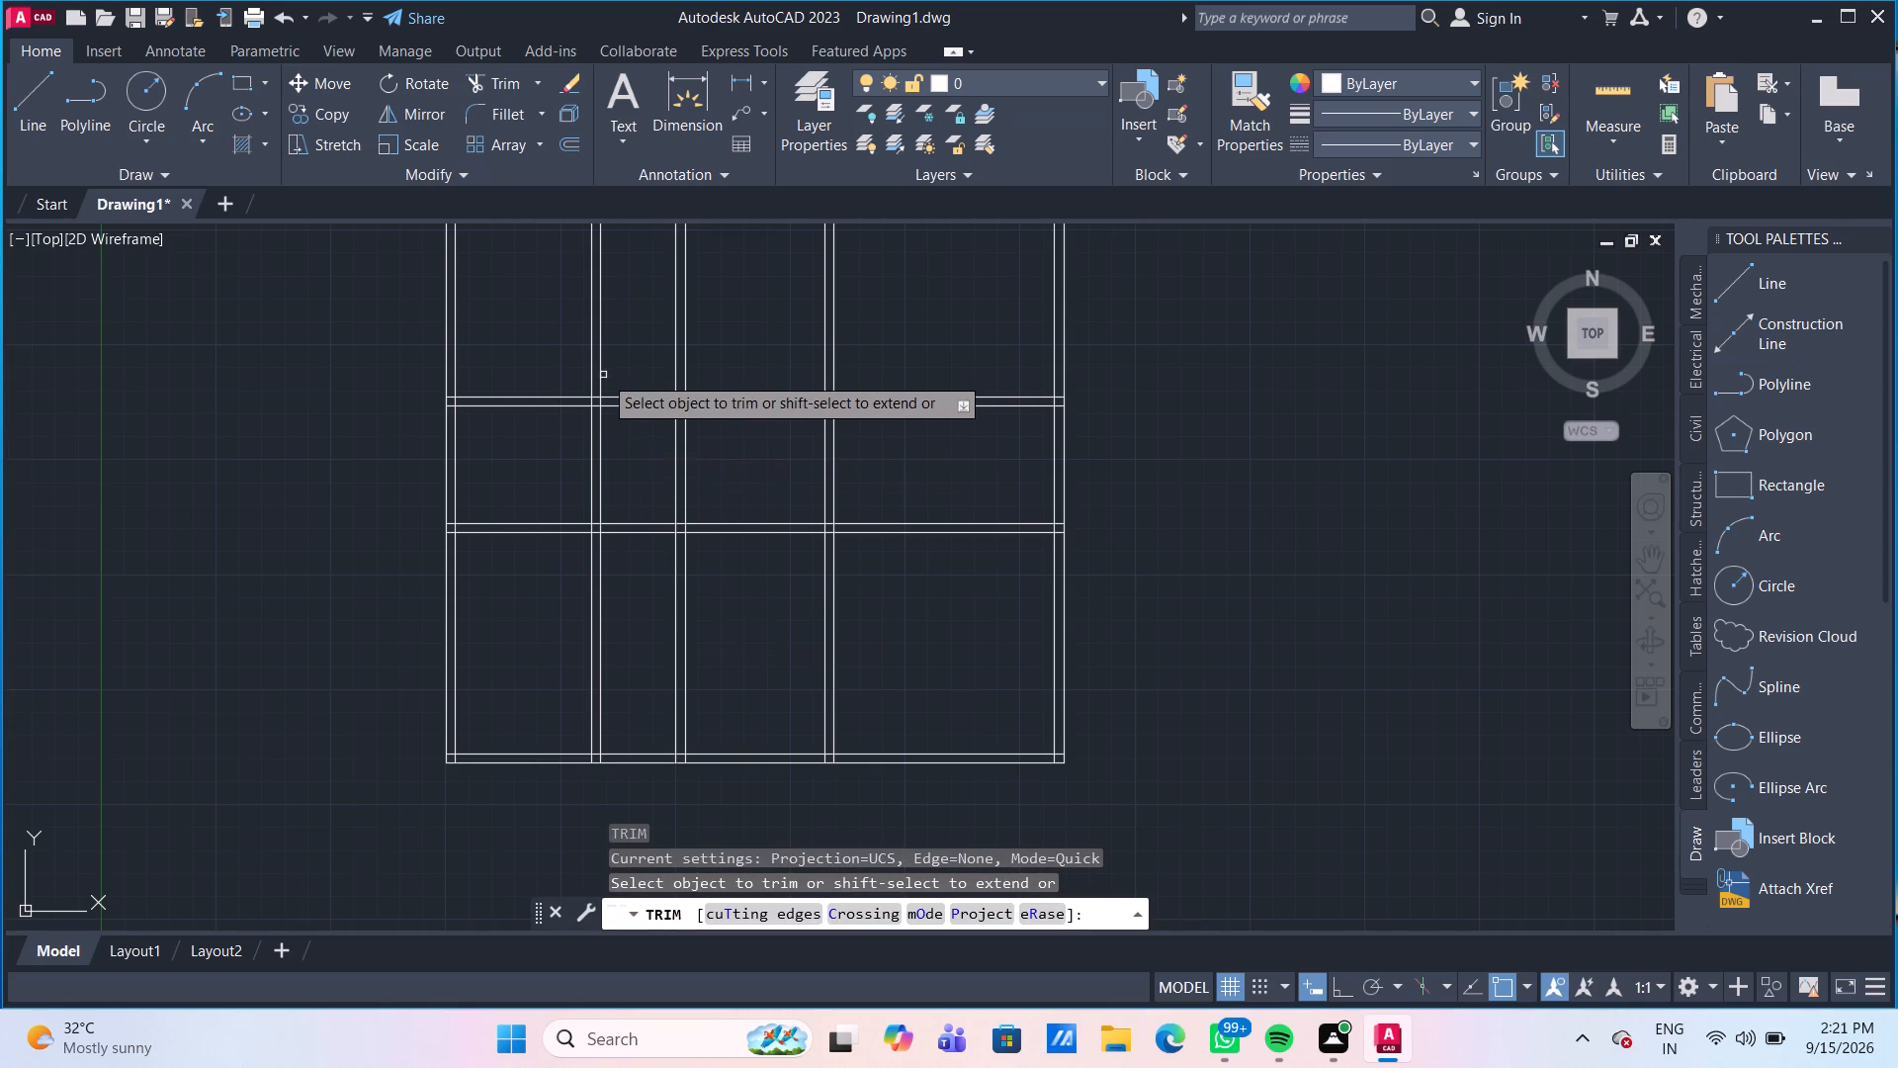
click(620, 362)
click(564, 334)
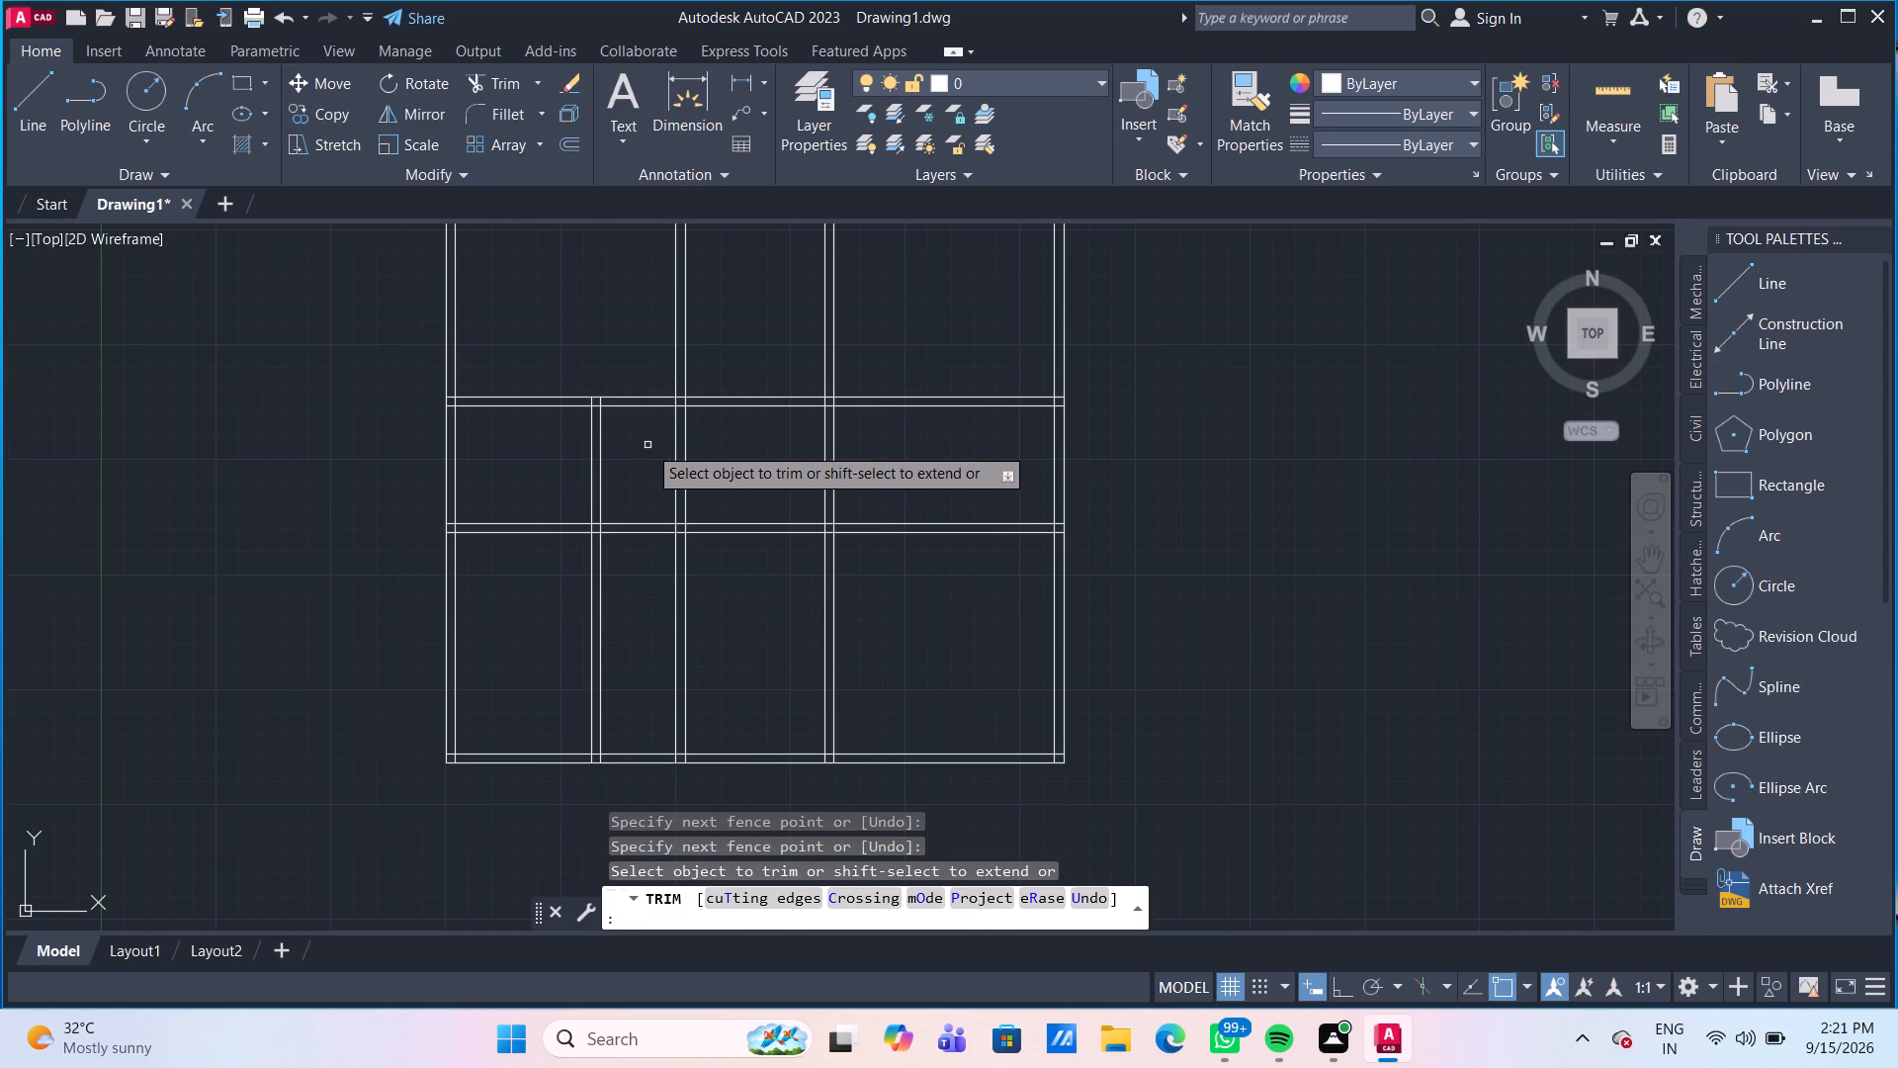
click(647, 445)
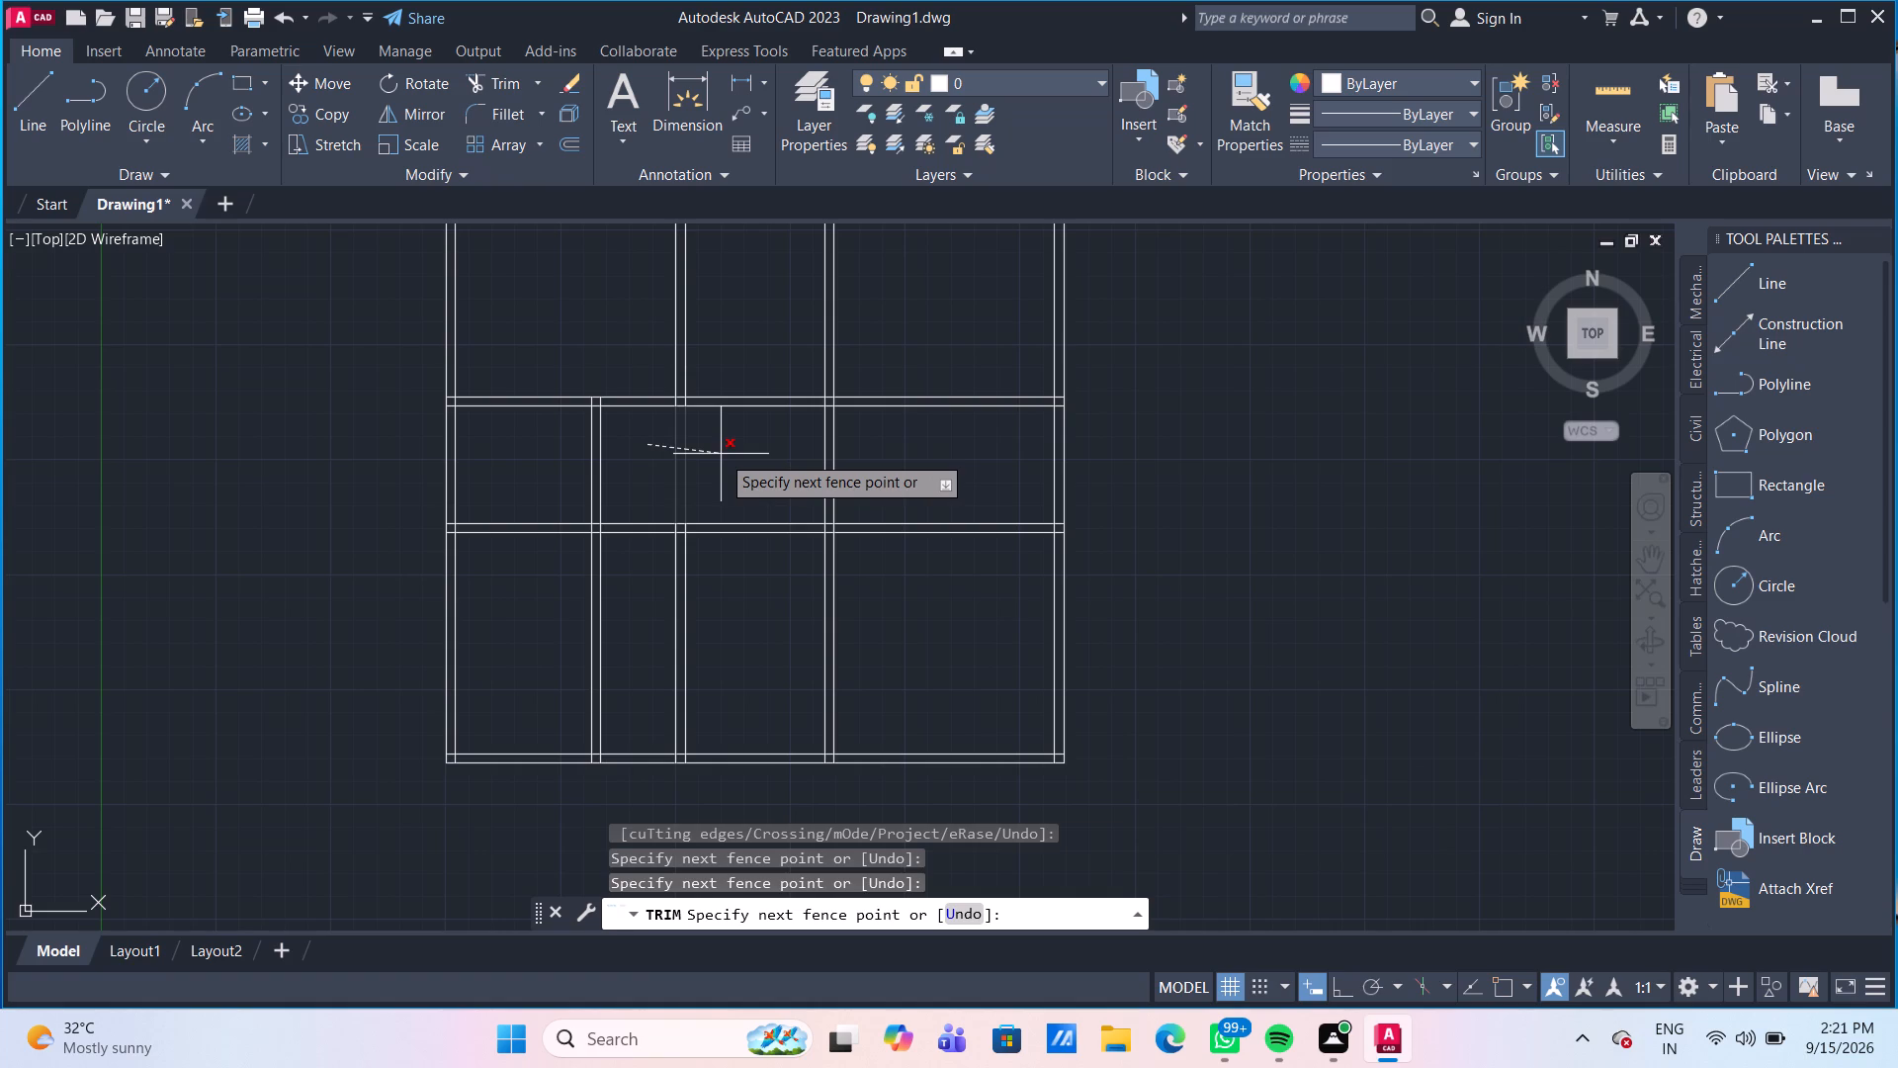
click(873, 455)
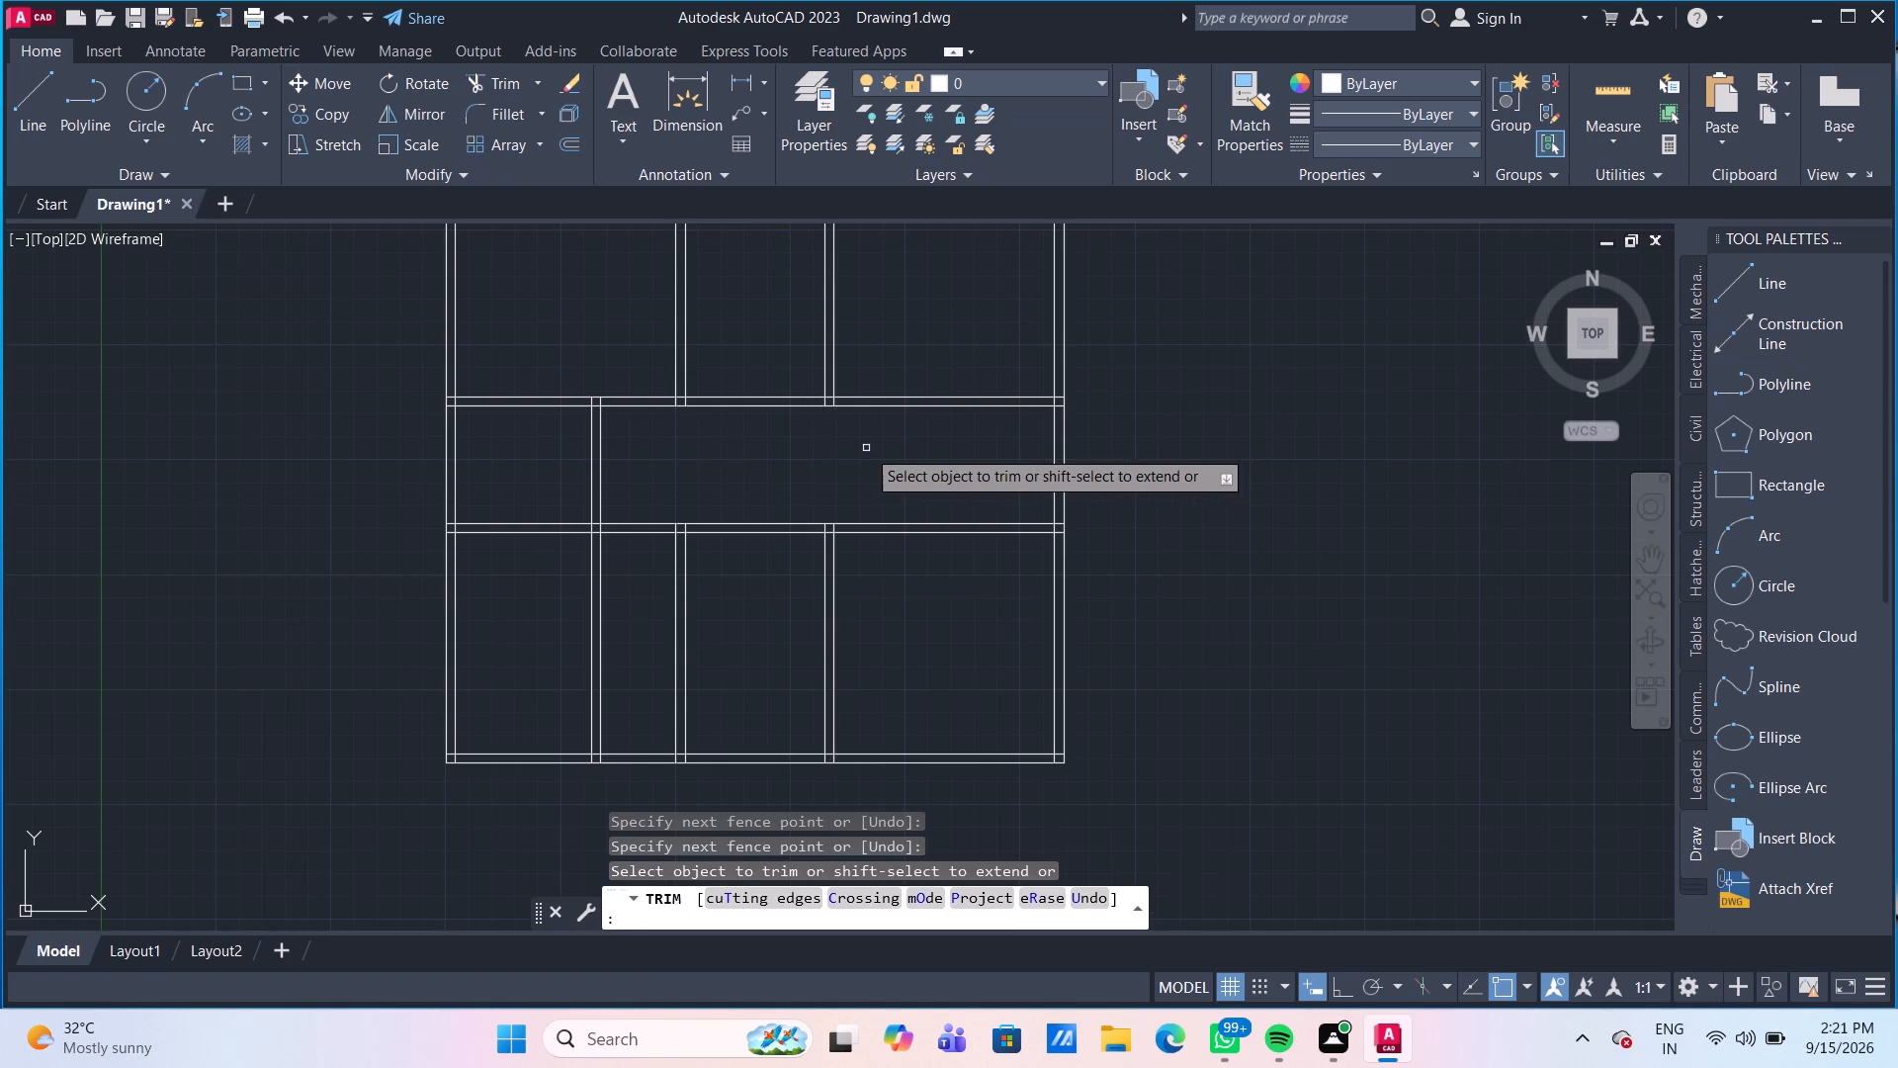
click(625, 632)
click(535, 608)
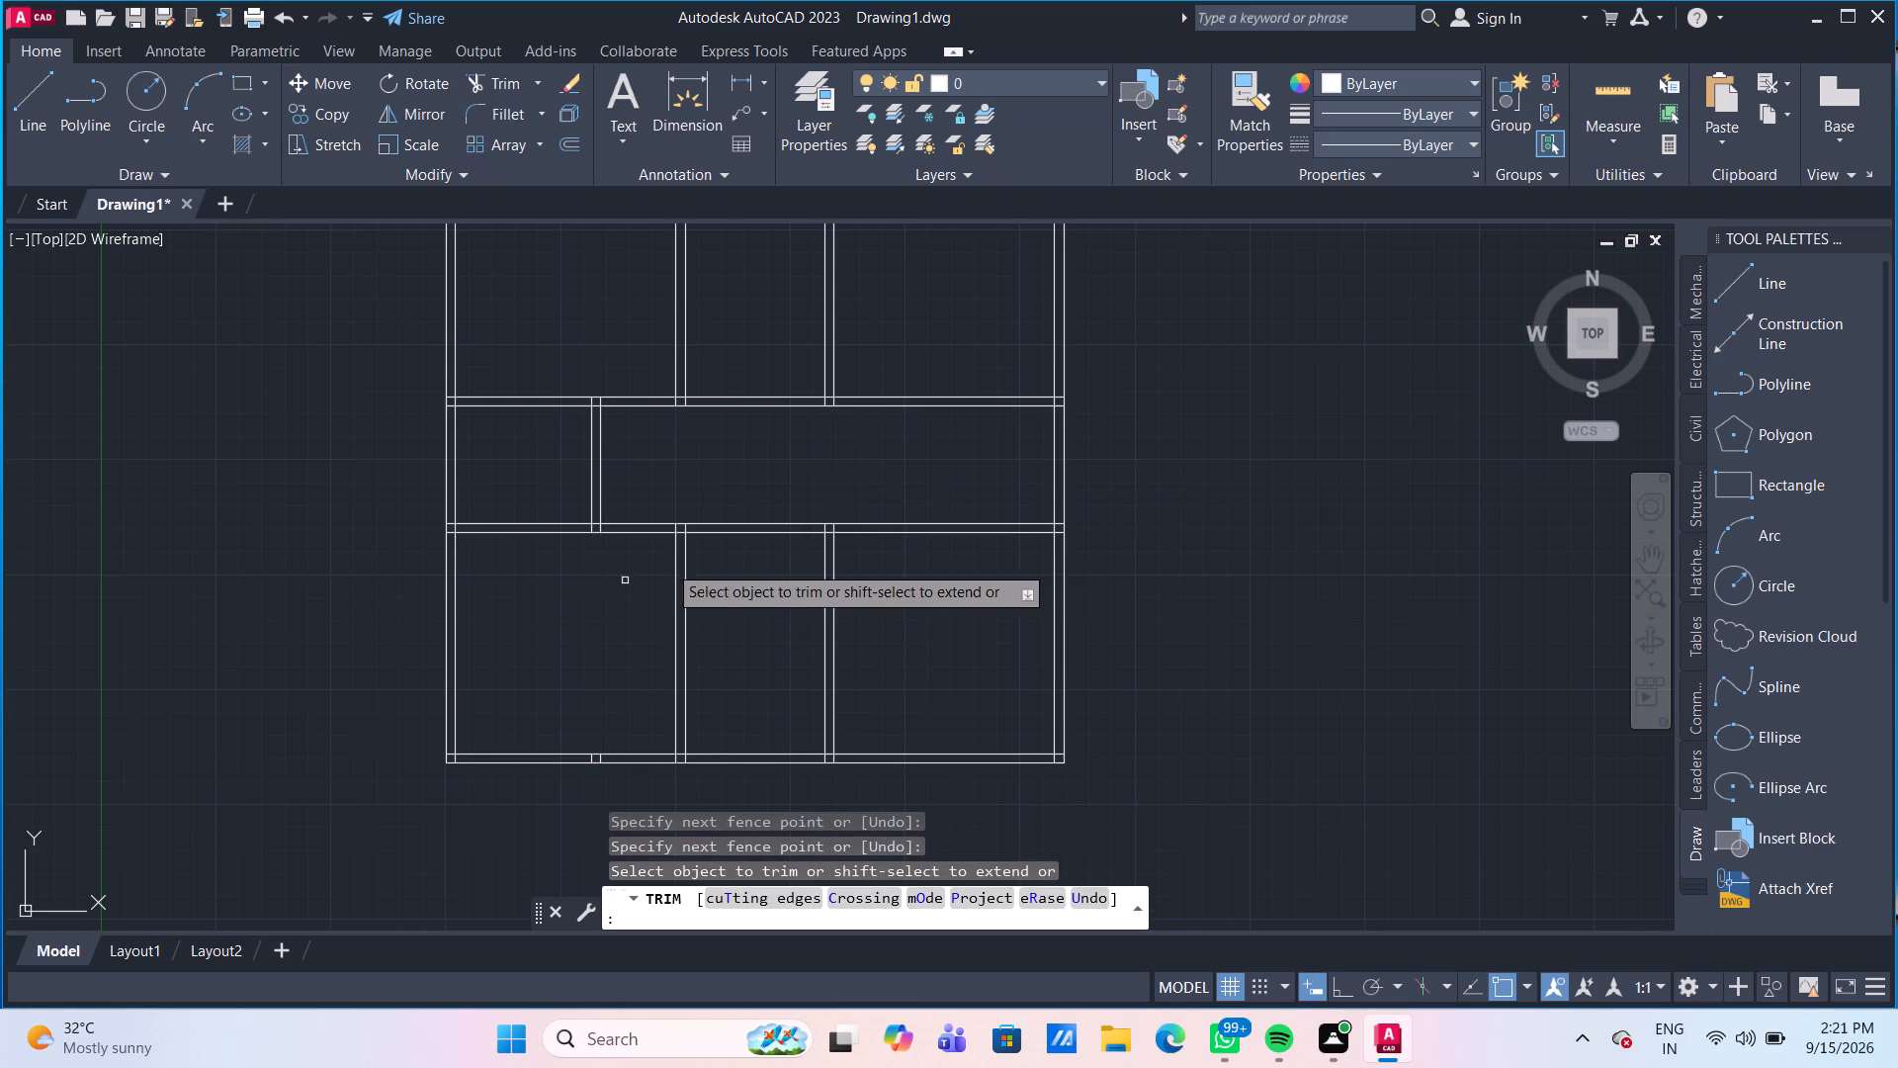
Trim the lower horizontal partition between the two main vertical partitions to open up the central passage.
drag(757, 479, 770, 484)
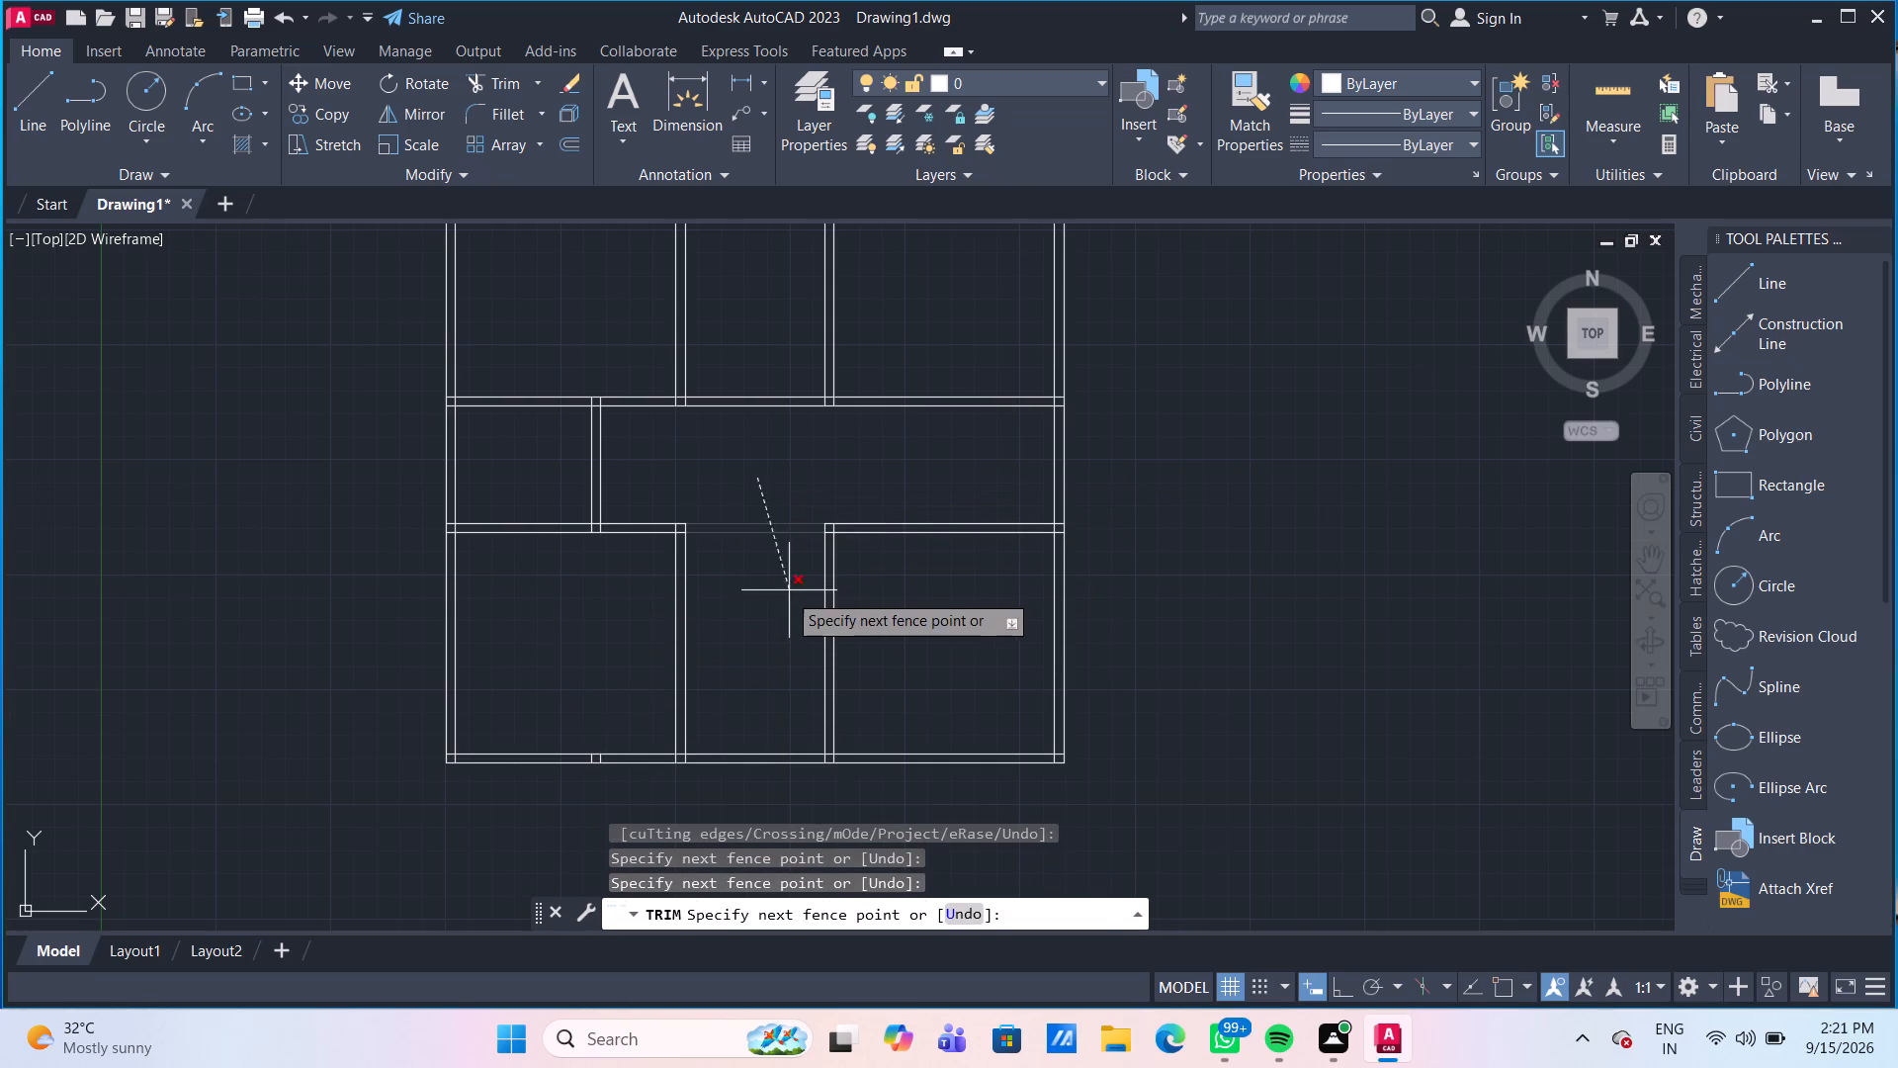
click(779, 600)
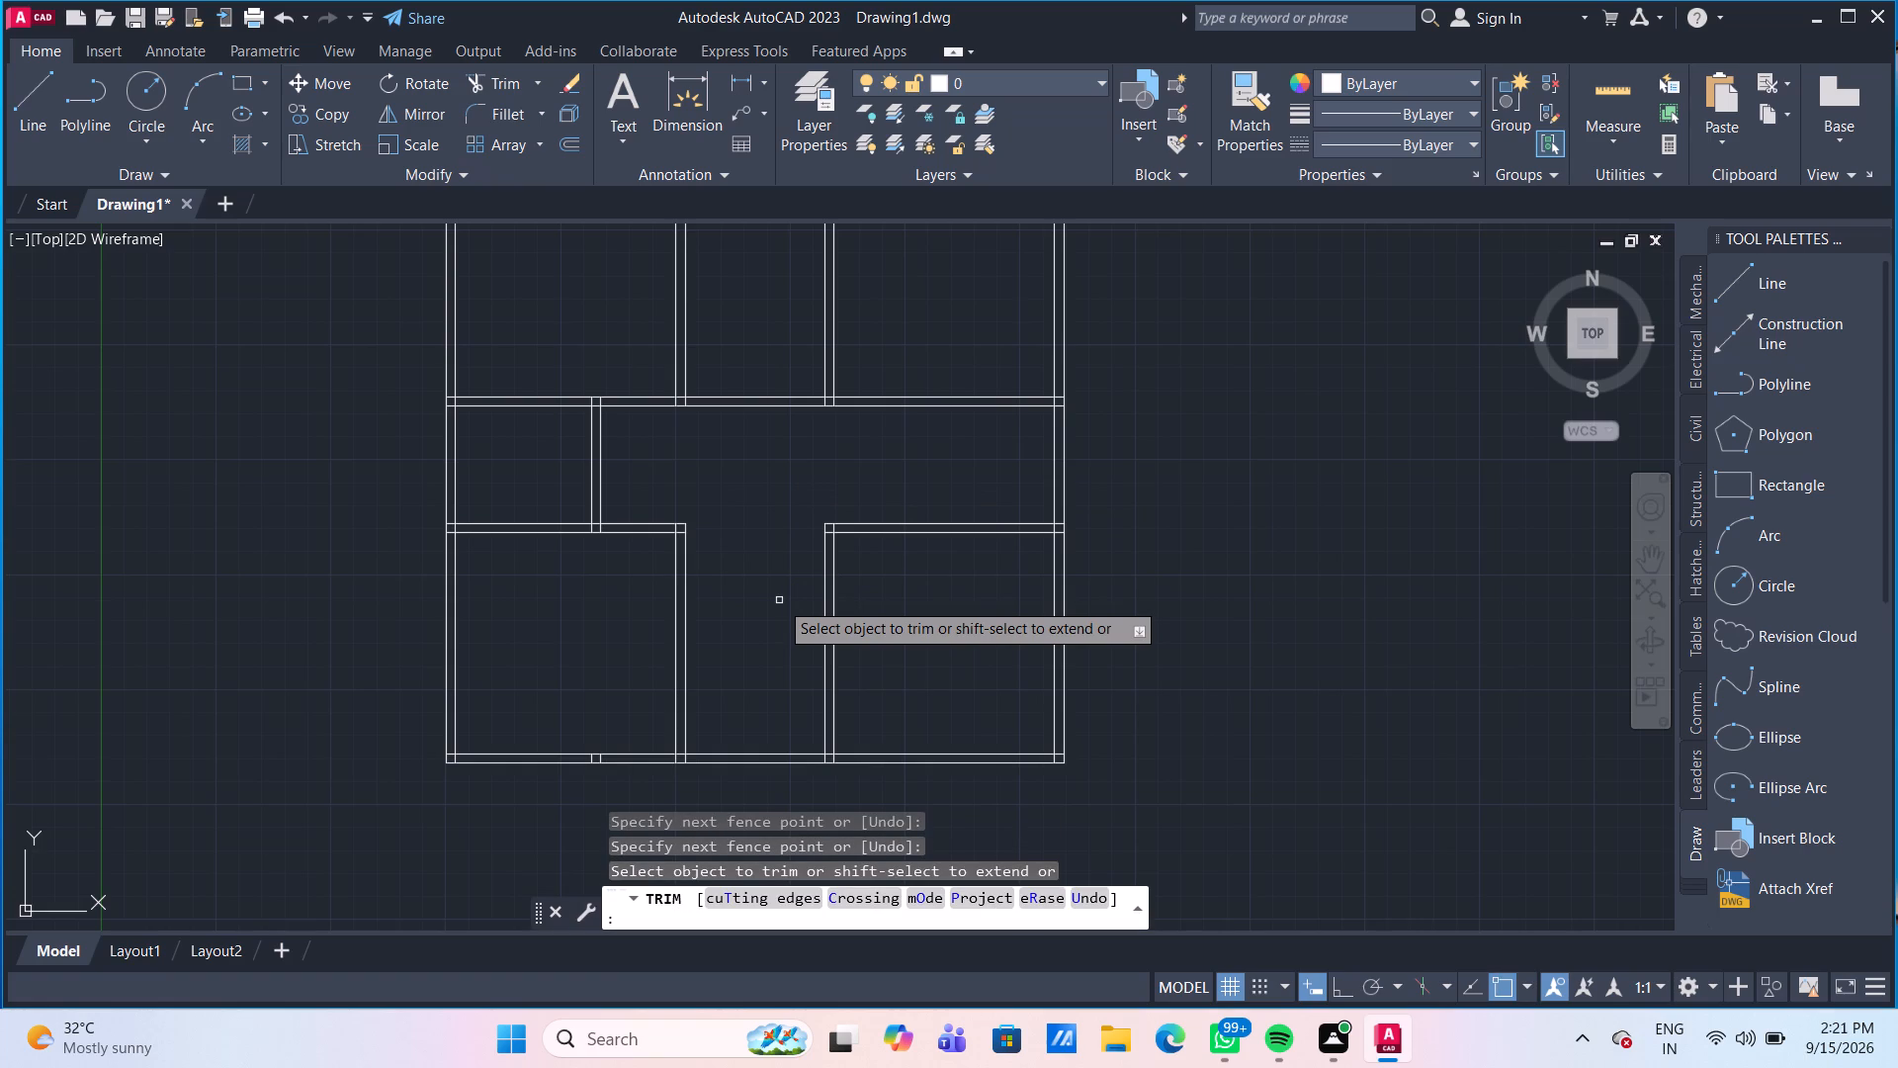
key(Escape)
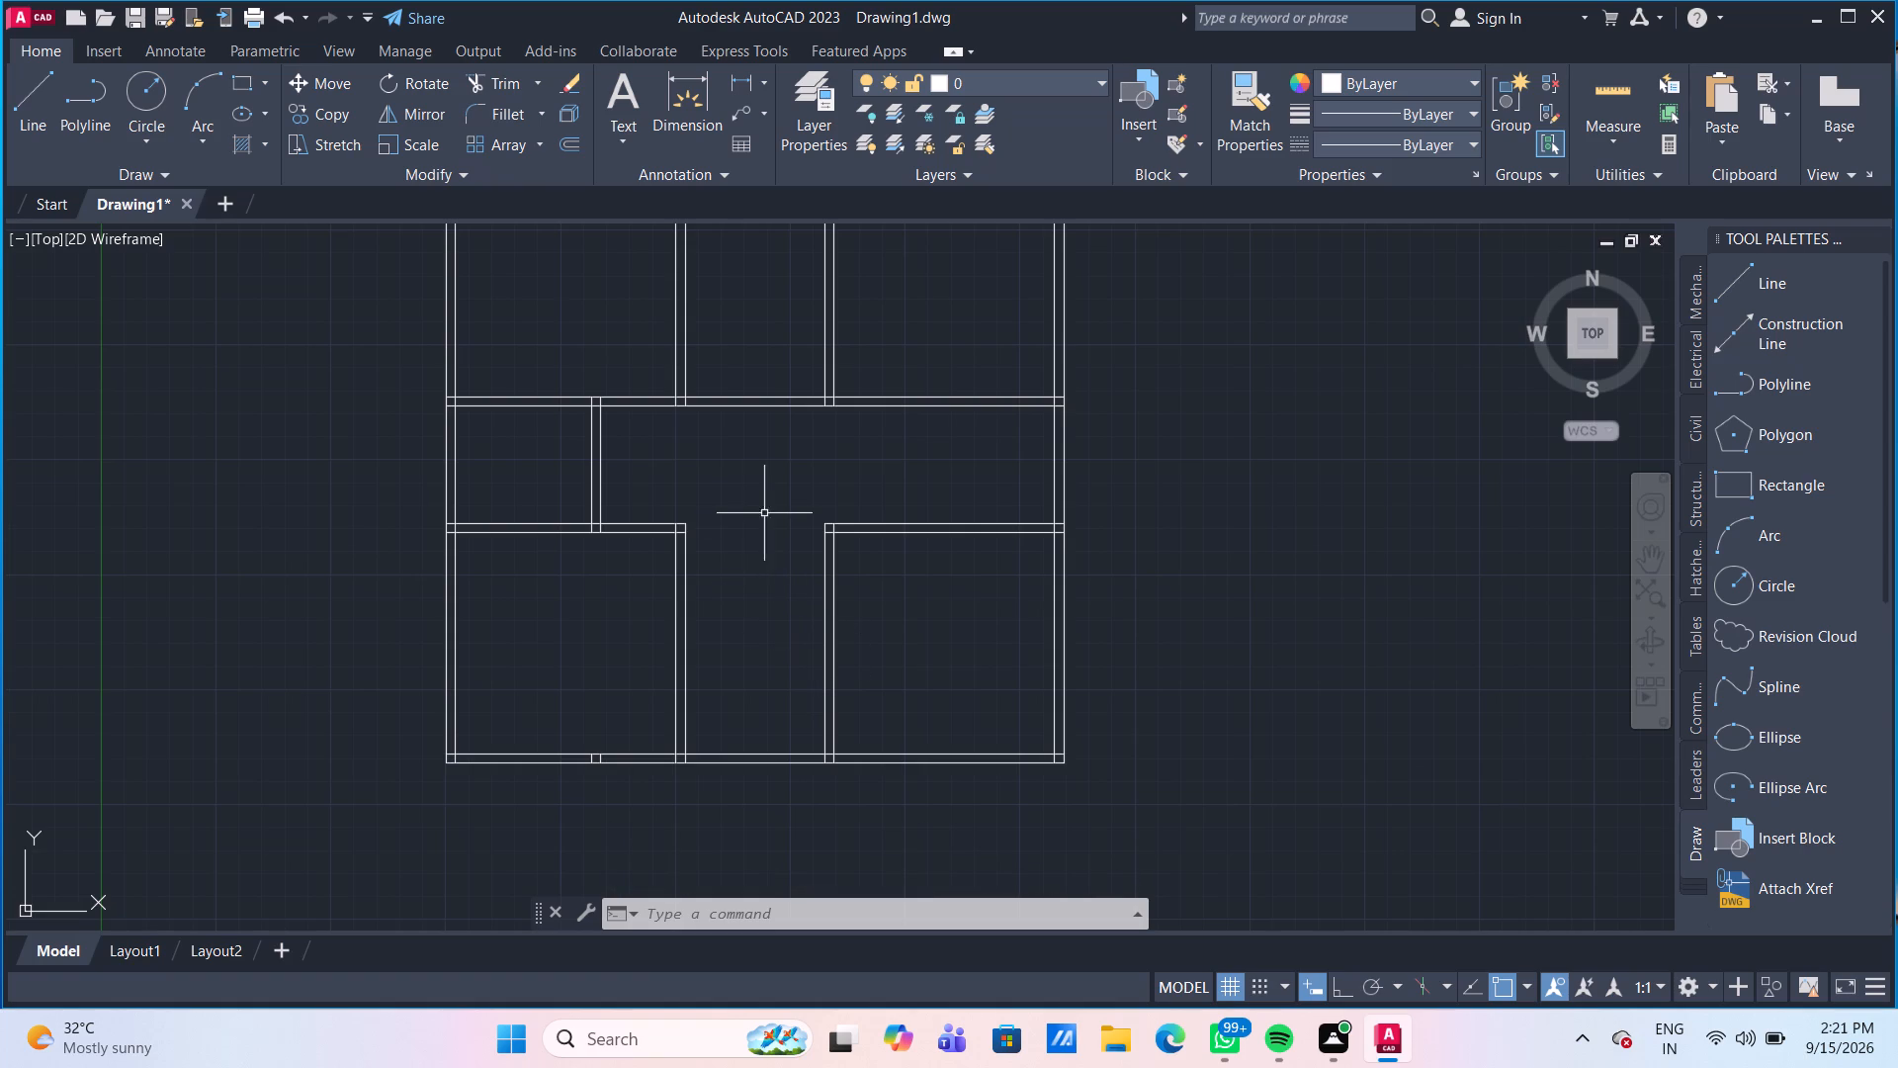
Draw a 9" by 9" rectangle in the empty space to the right of the floor plan.
middle_drag(773, 513, 812, 825)
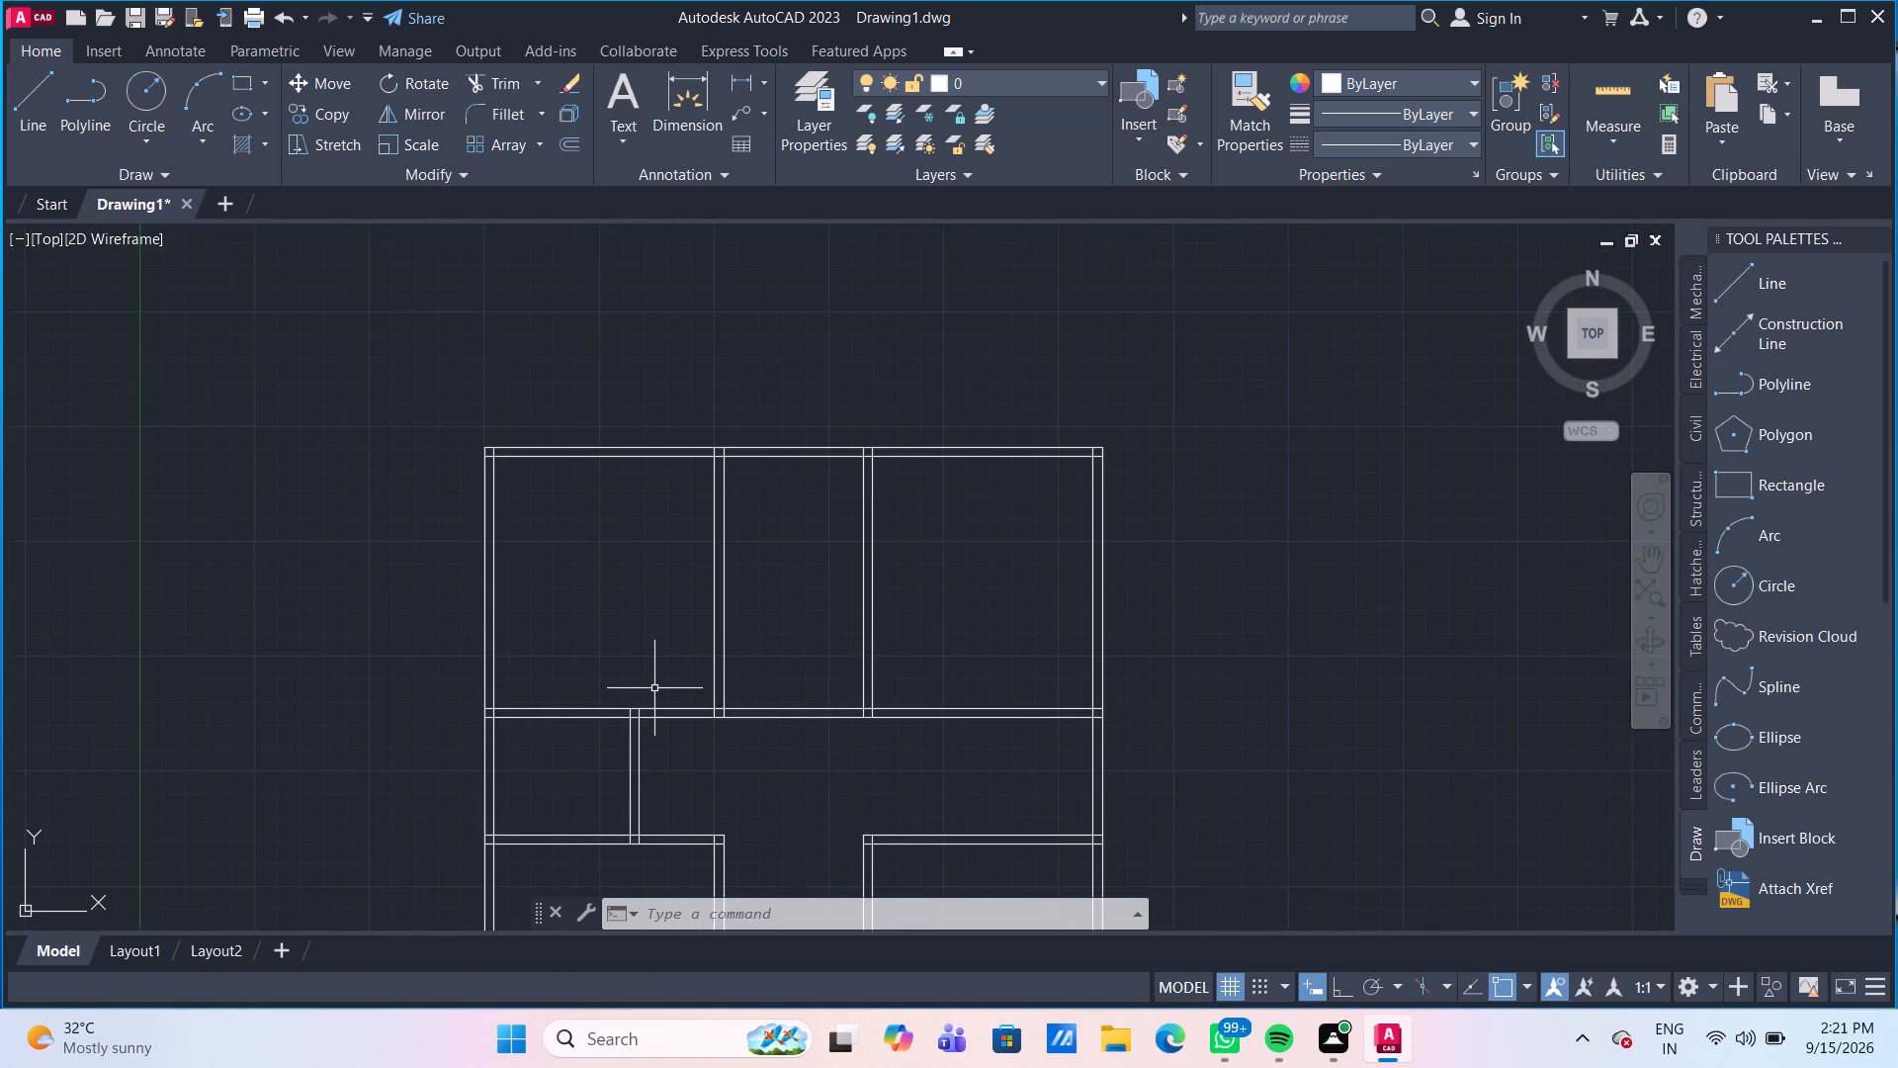
scroll(647, 683, up, 1)
middle_drag(647, 683, 646, 627)
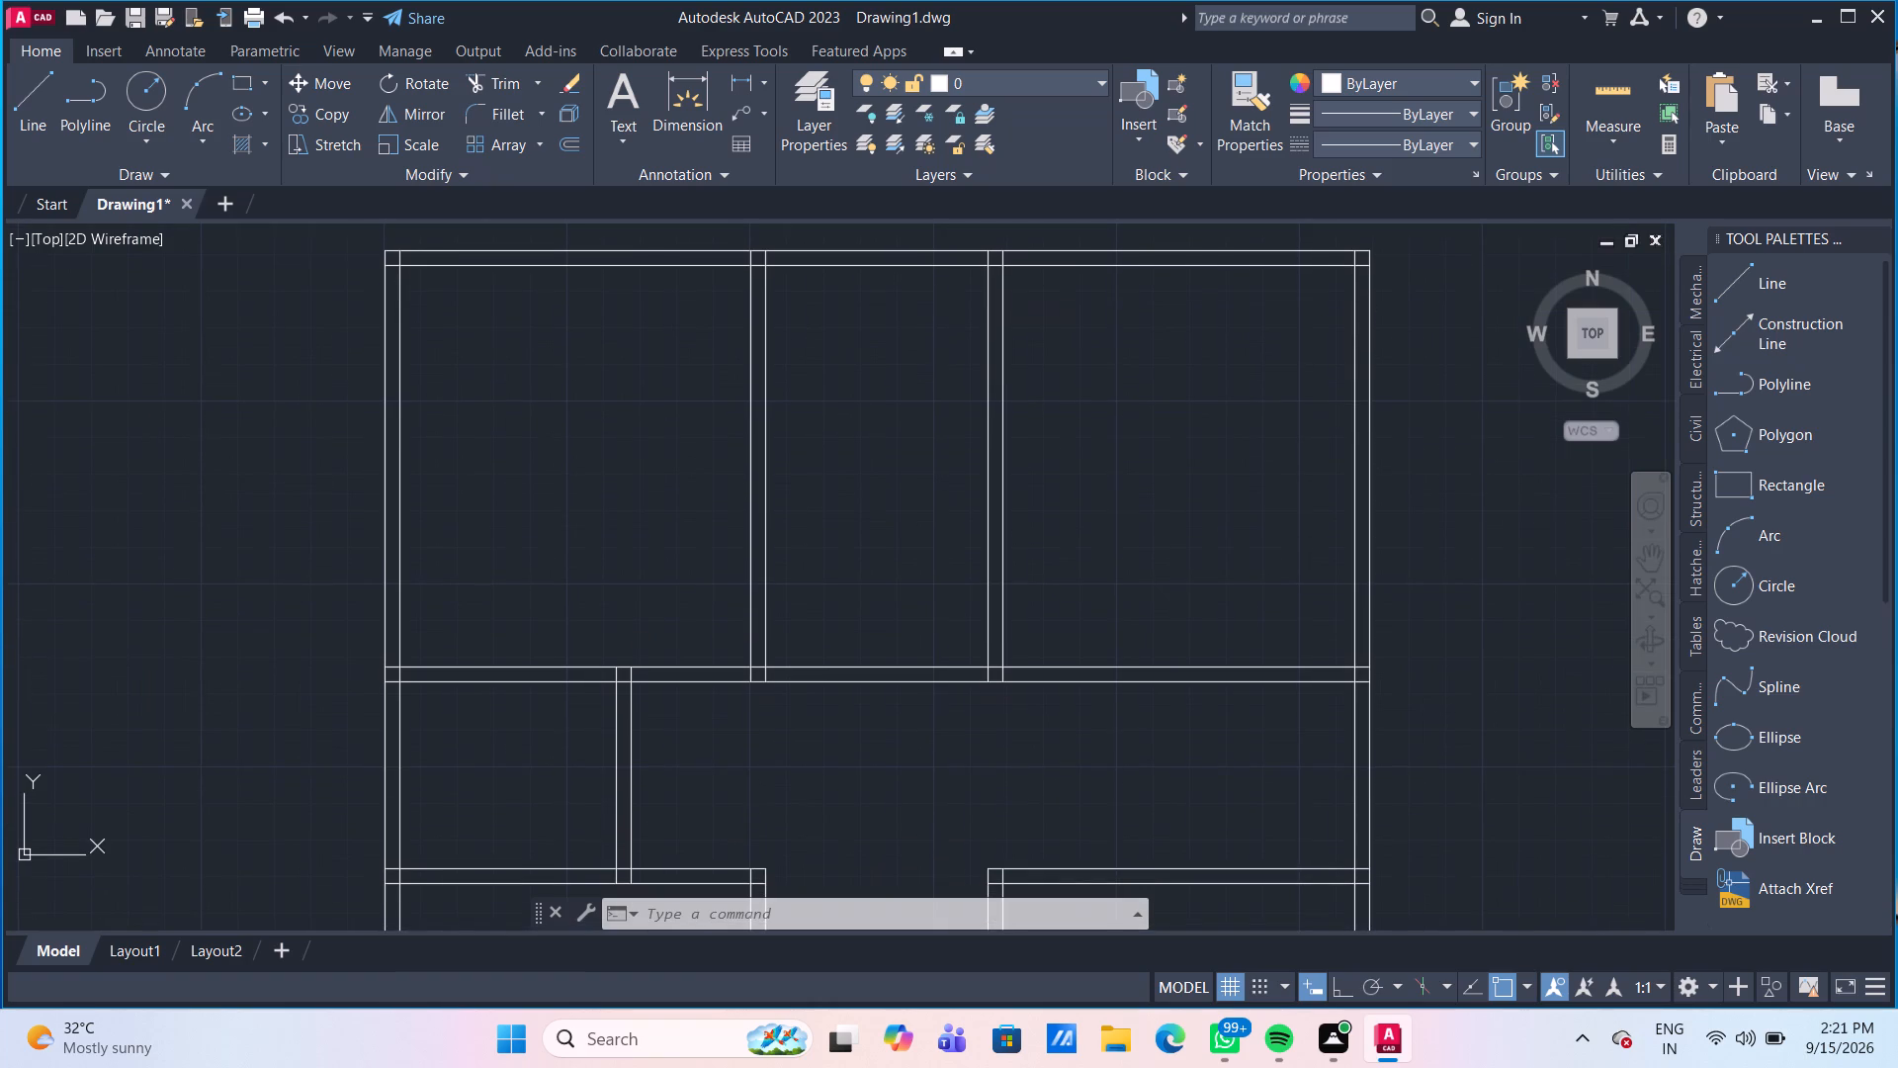
scroll(646, 627, down, 3)
scroll(751, 710, up, 2)
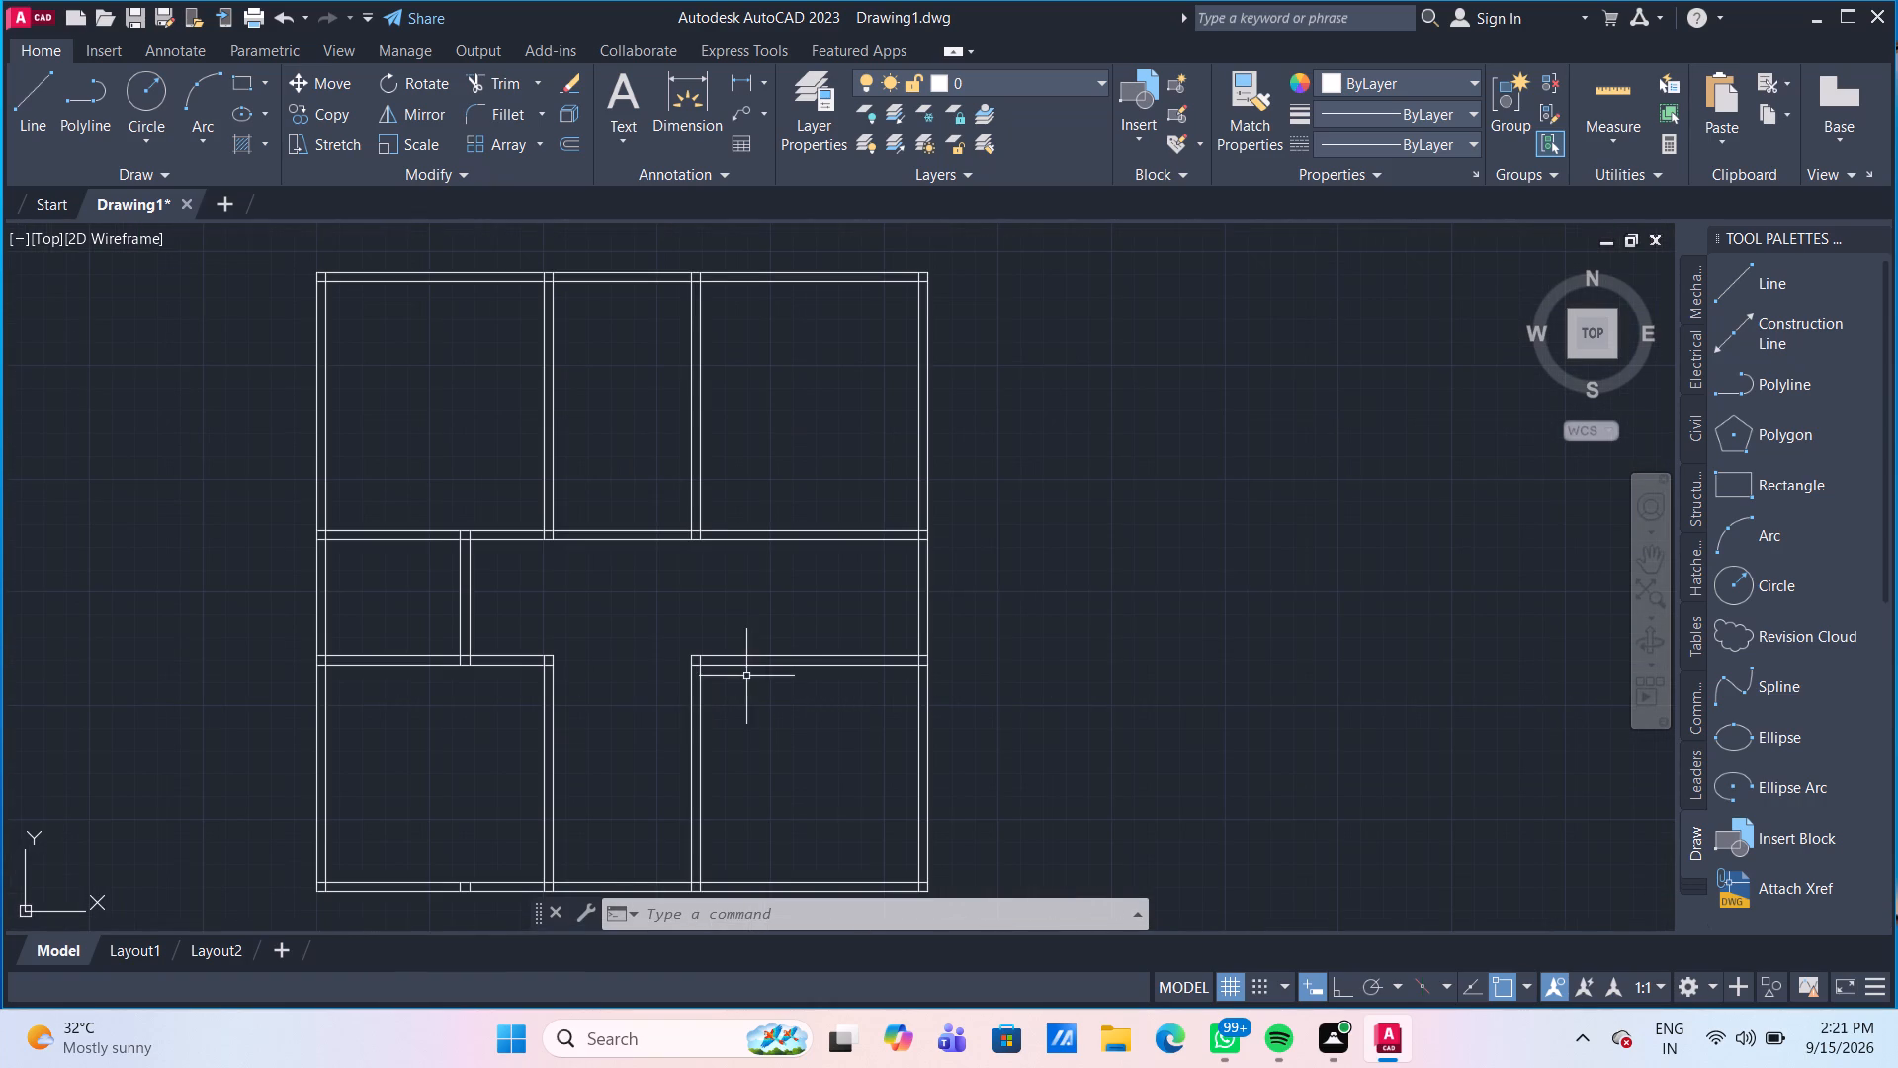
middle_drag(768, 709, 663, 651)
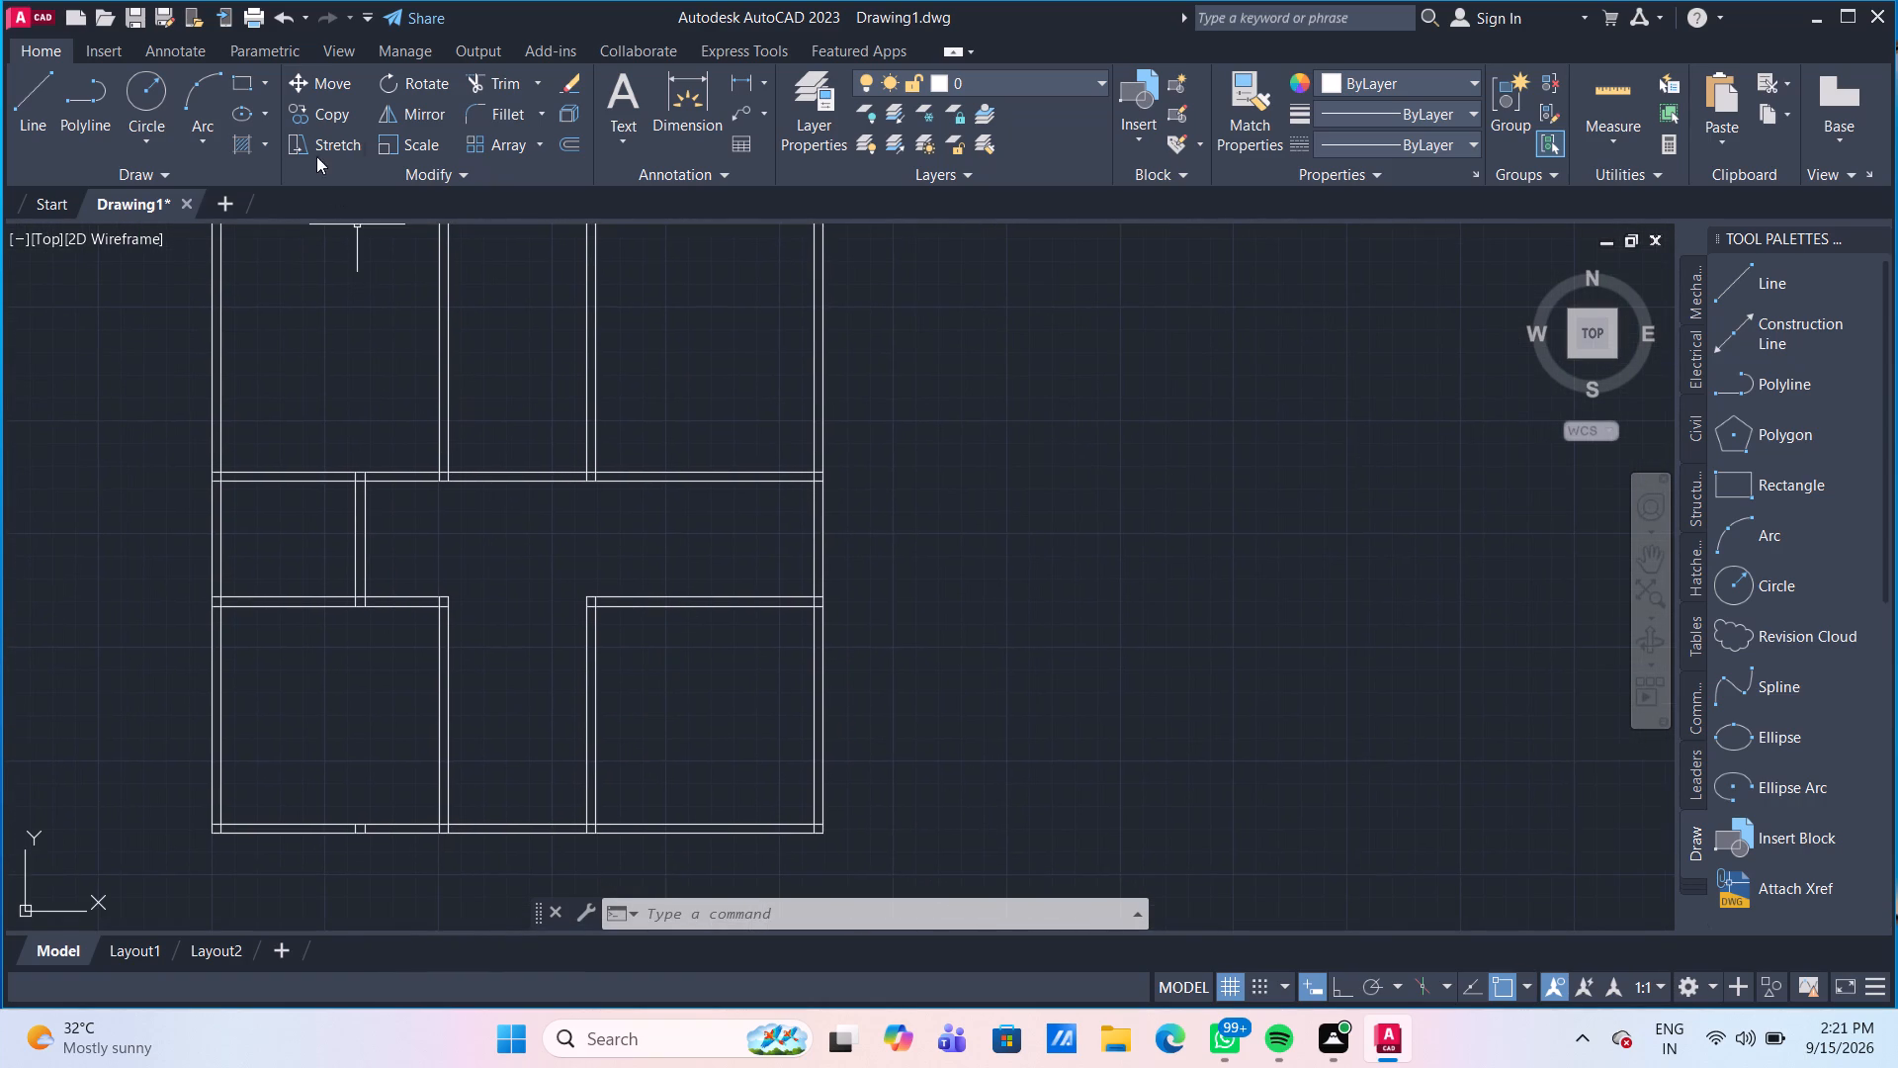
click(245, 82)
click(959, 400)
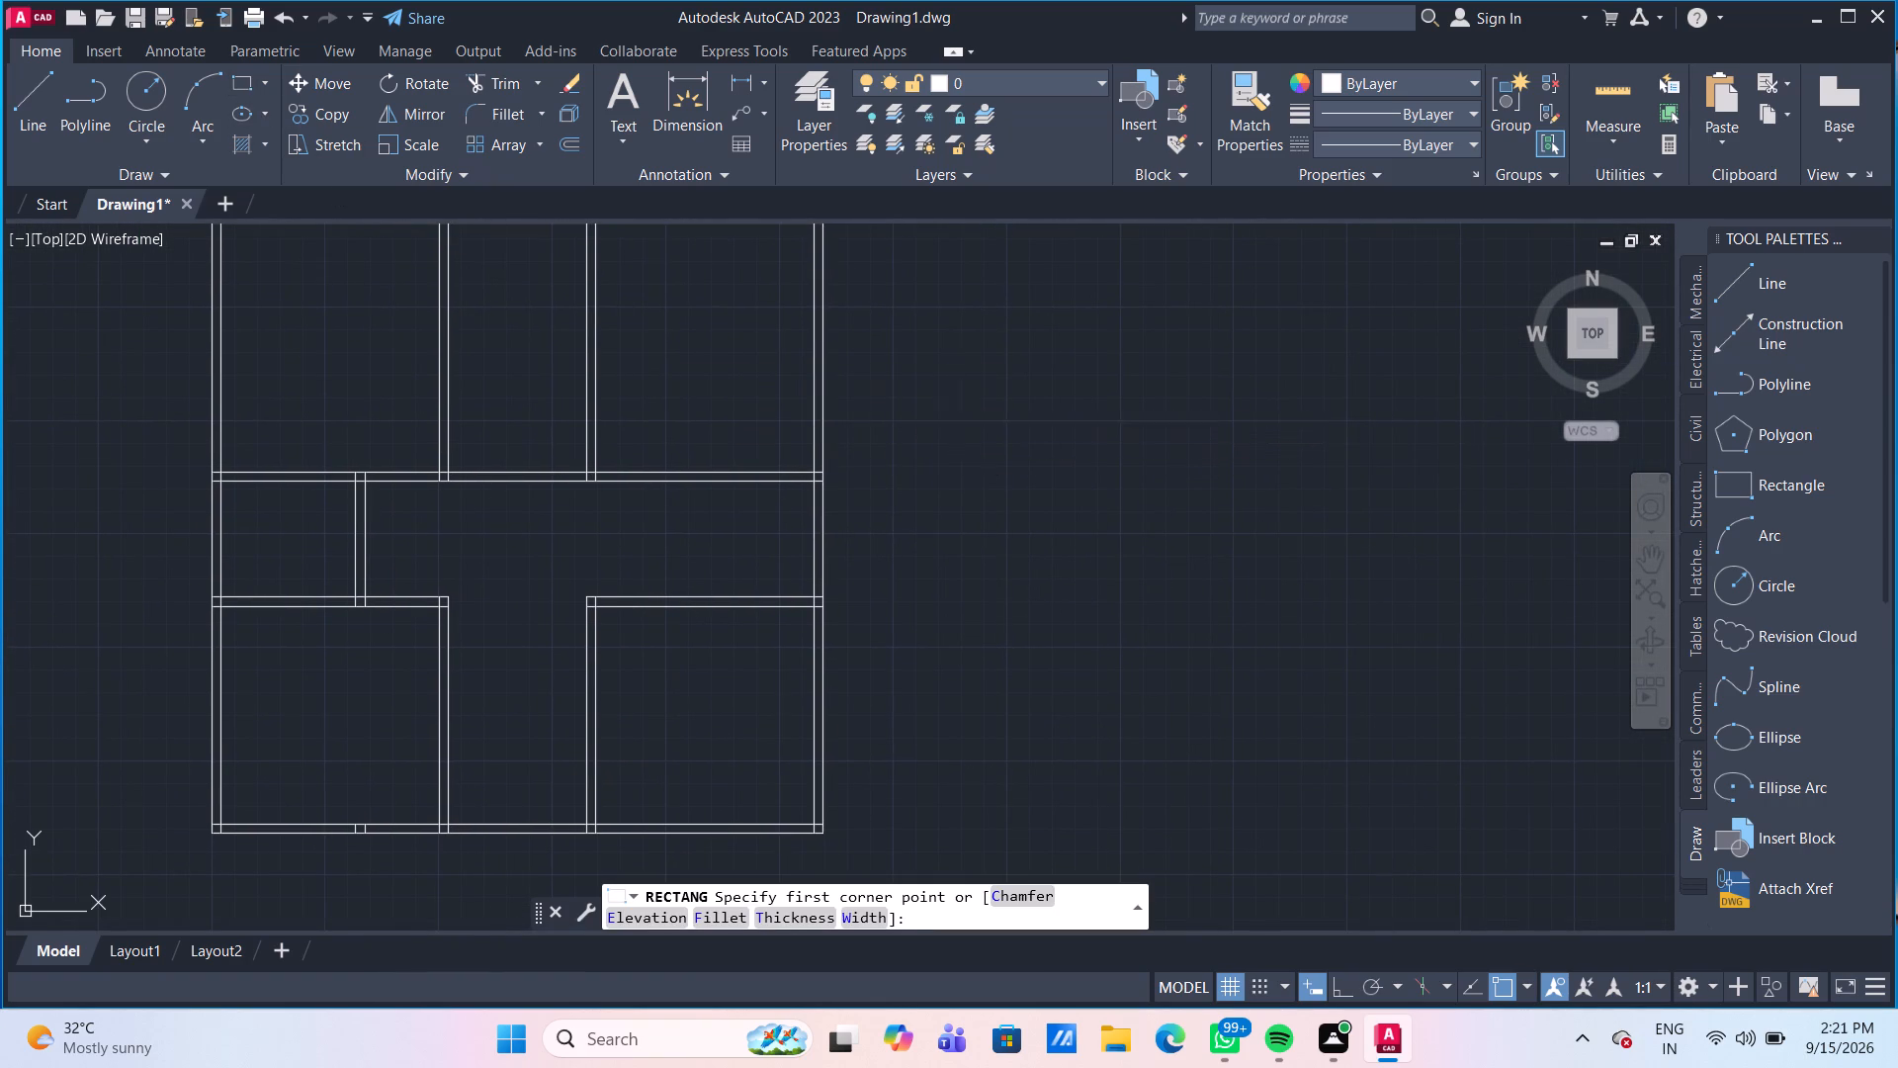
key(9)
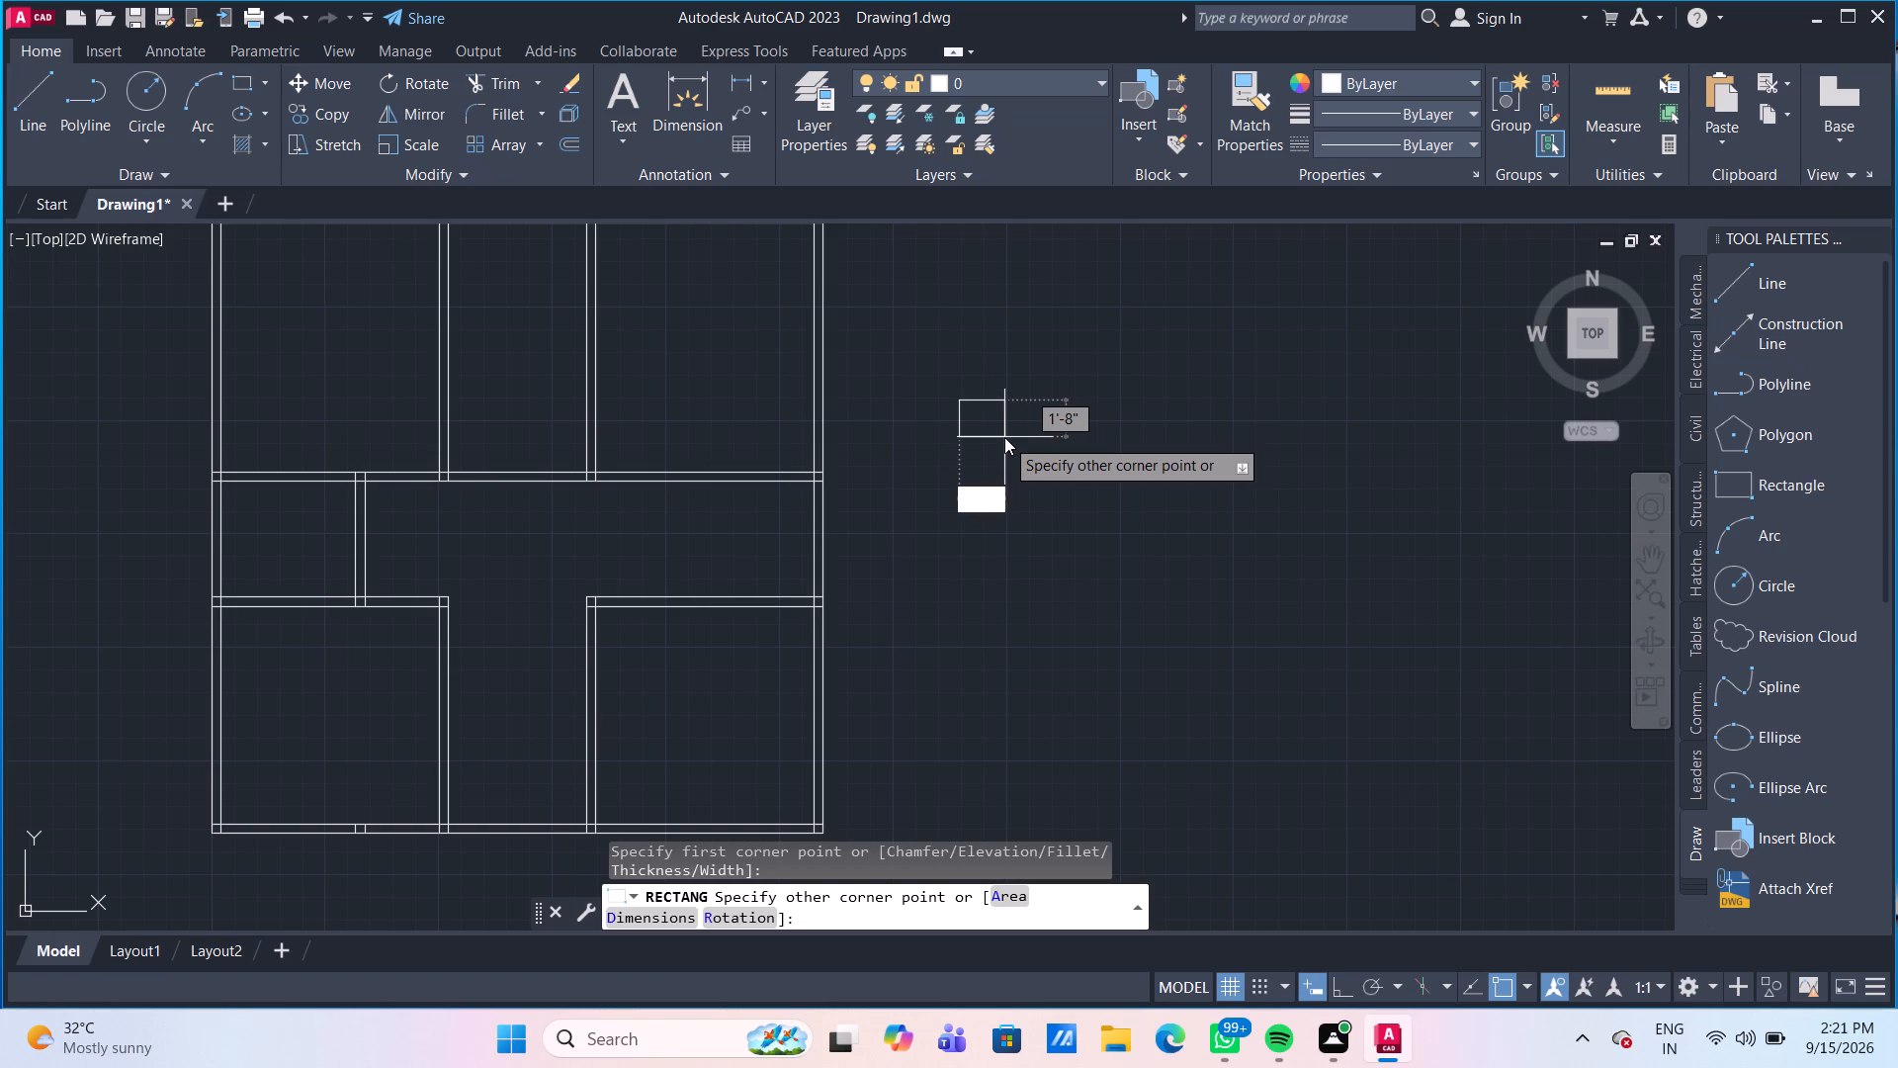
key(shift+quotedbl)
key(Tab)
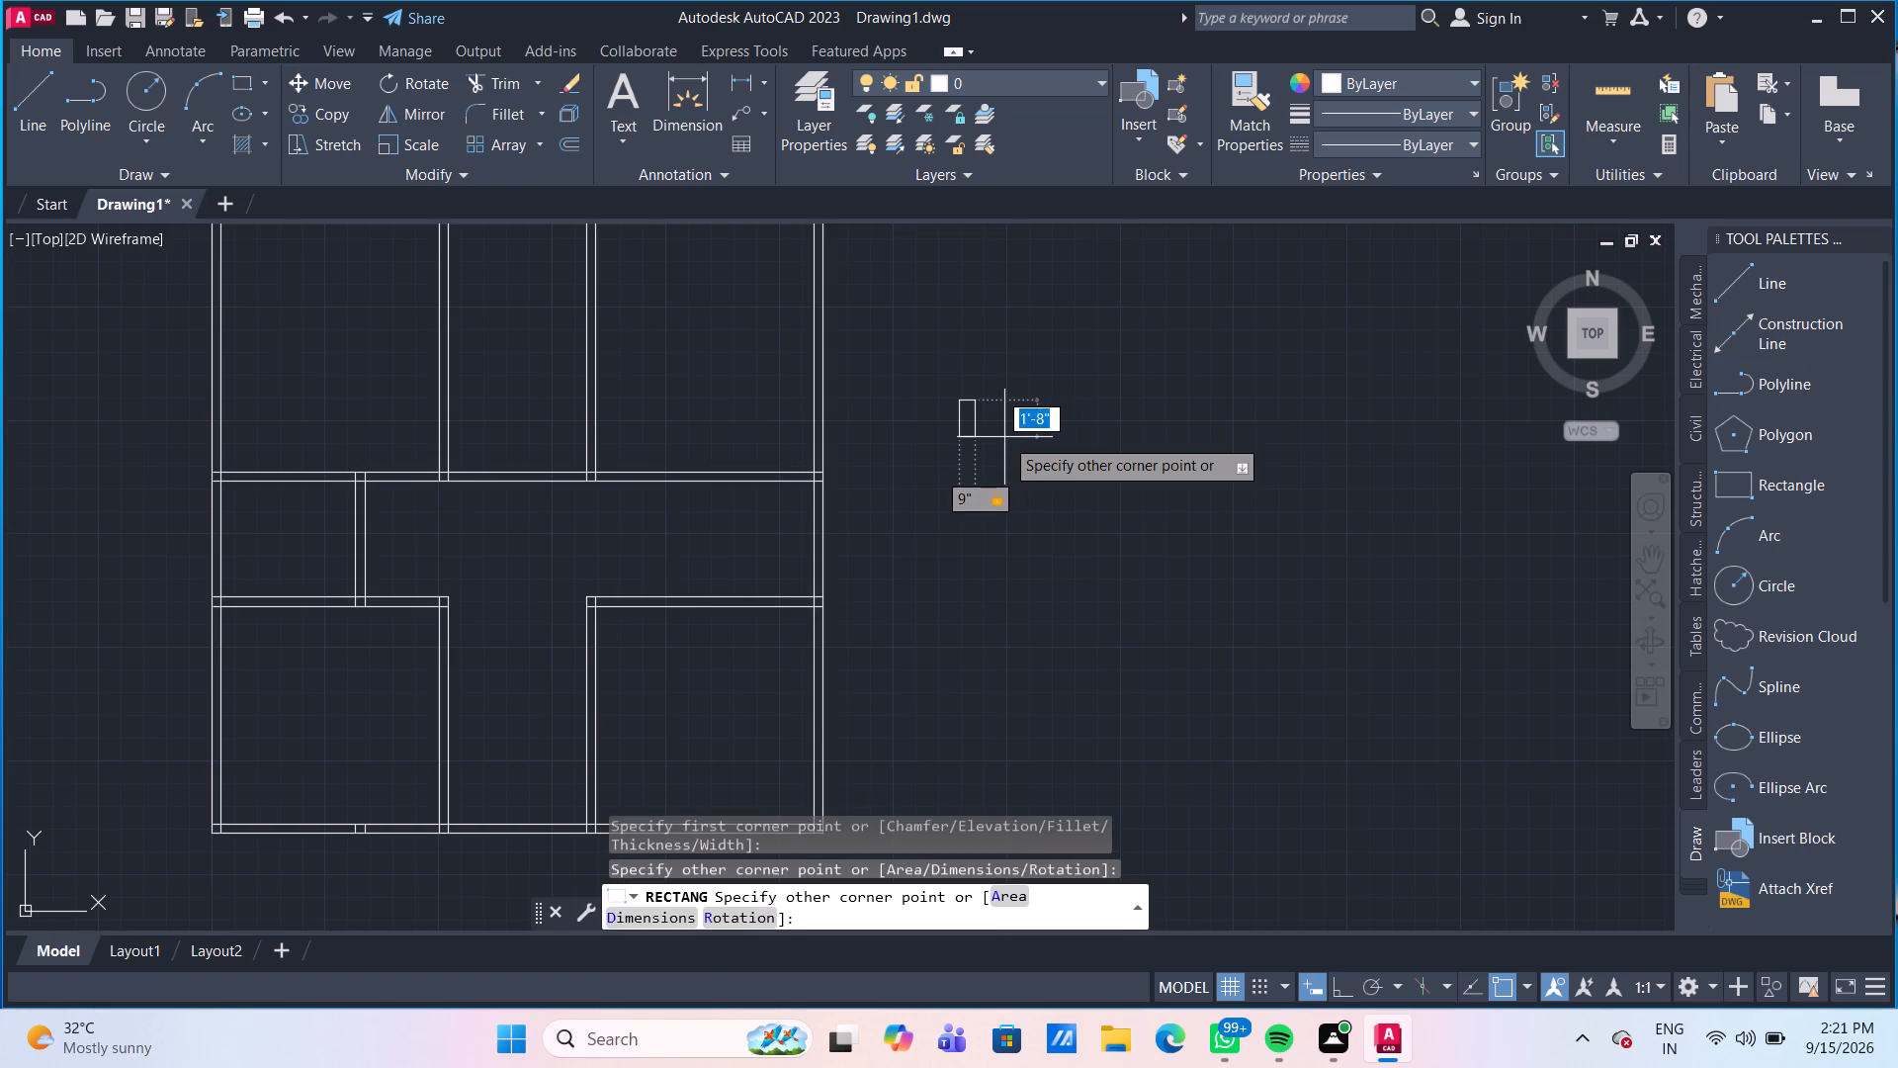
text(9")
key(Return)
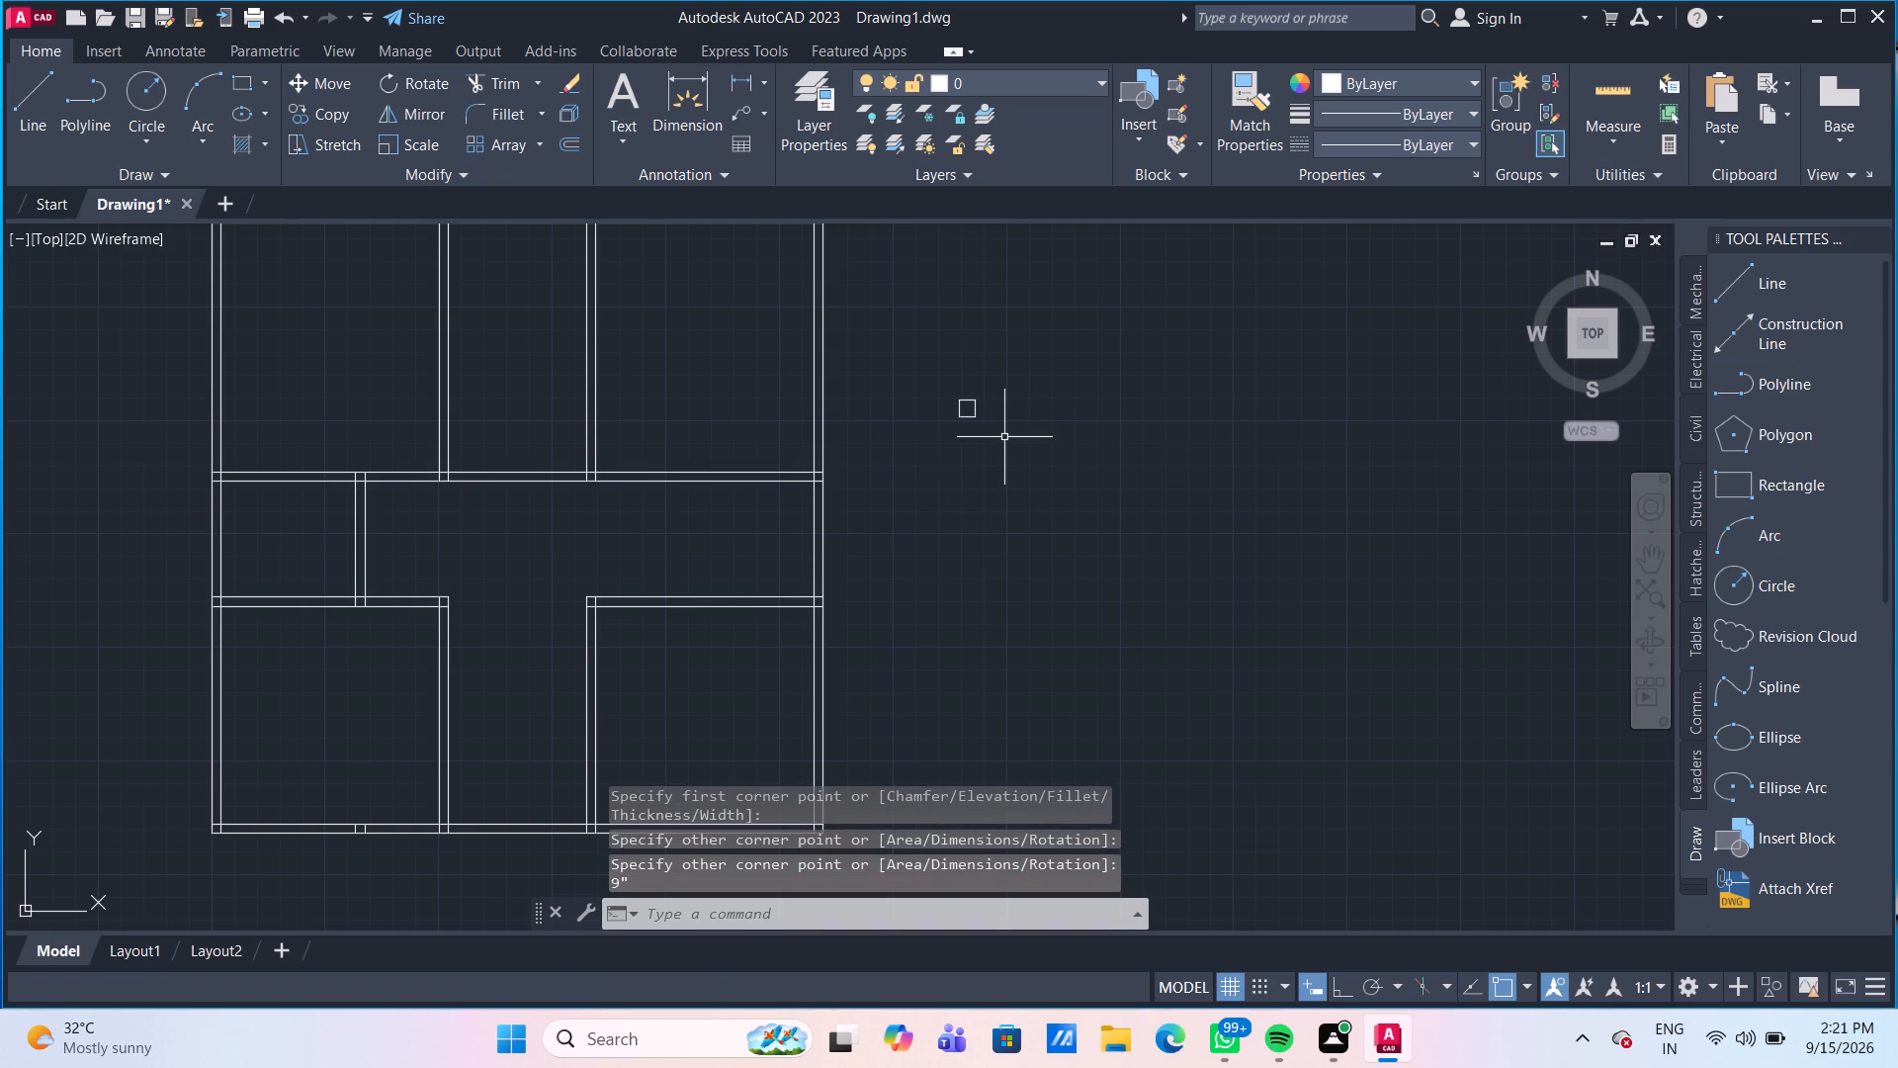
Copy the 9" by 9" square from its lower-right corner to the floor plan's bottom-right outer wall corner.
scroll(929, 419, up, 1)
middle_drag(929, 425, 865, 297)
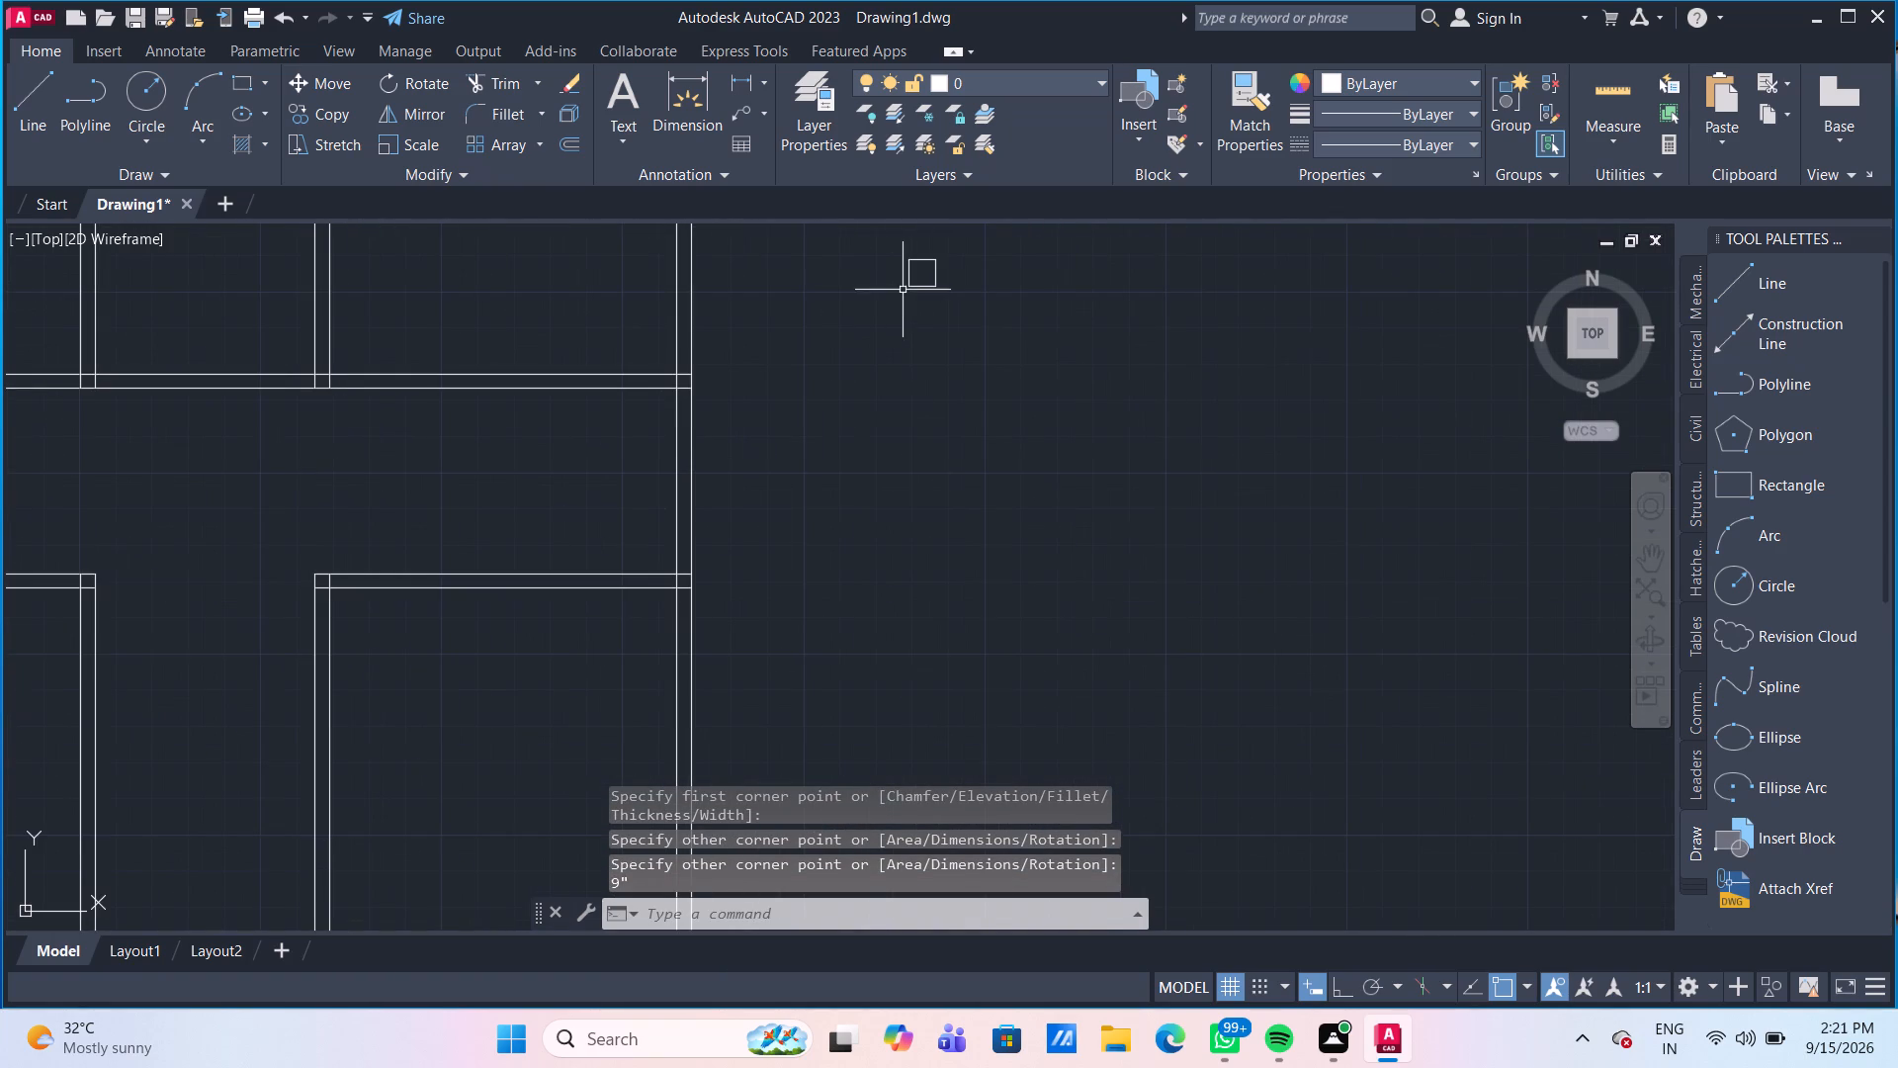
click(924, 284)
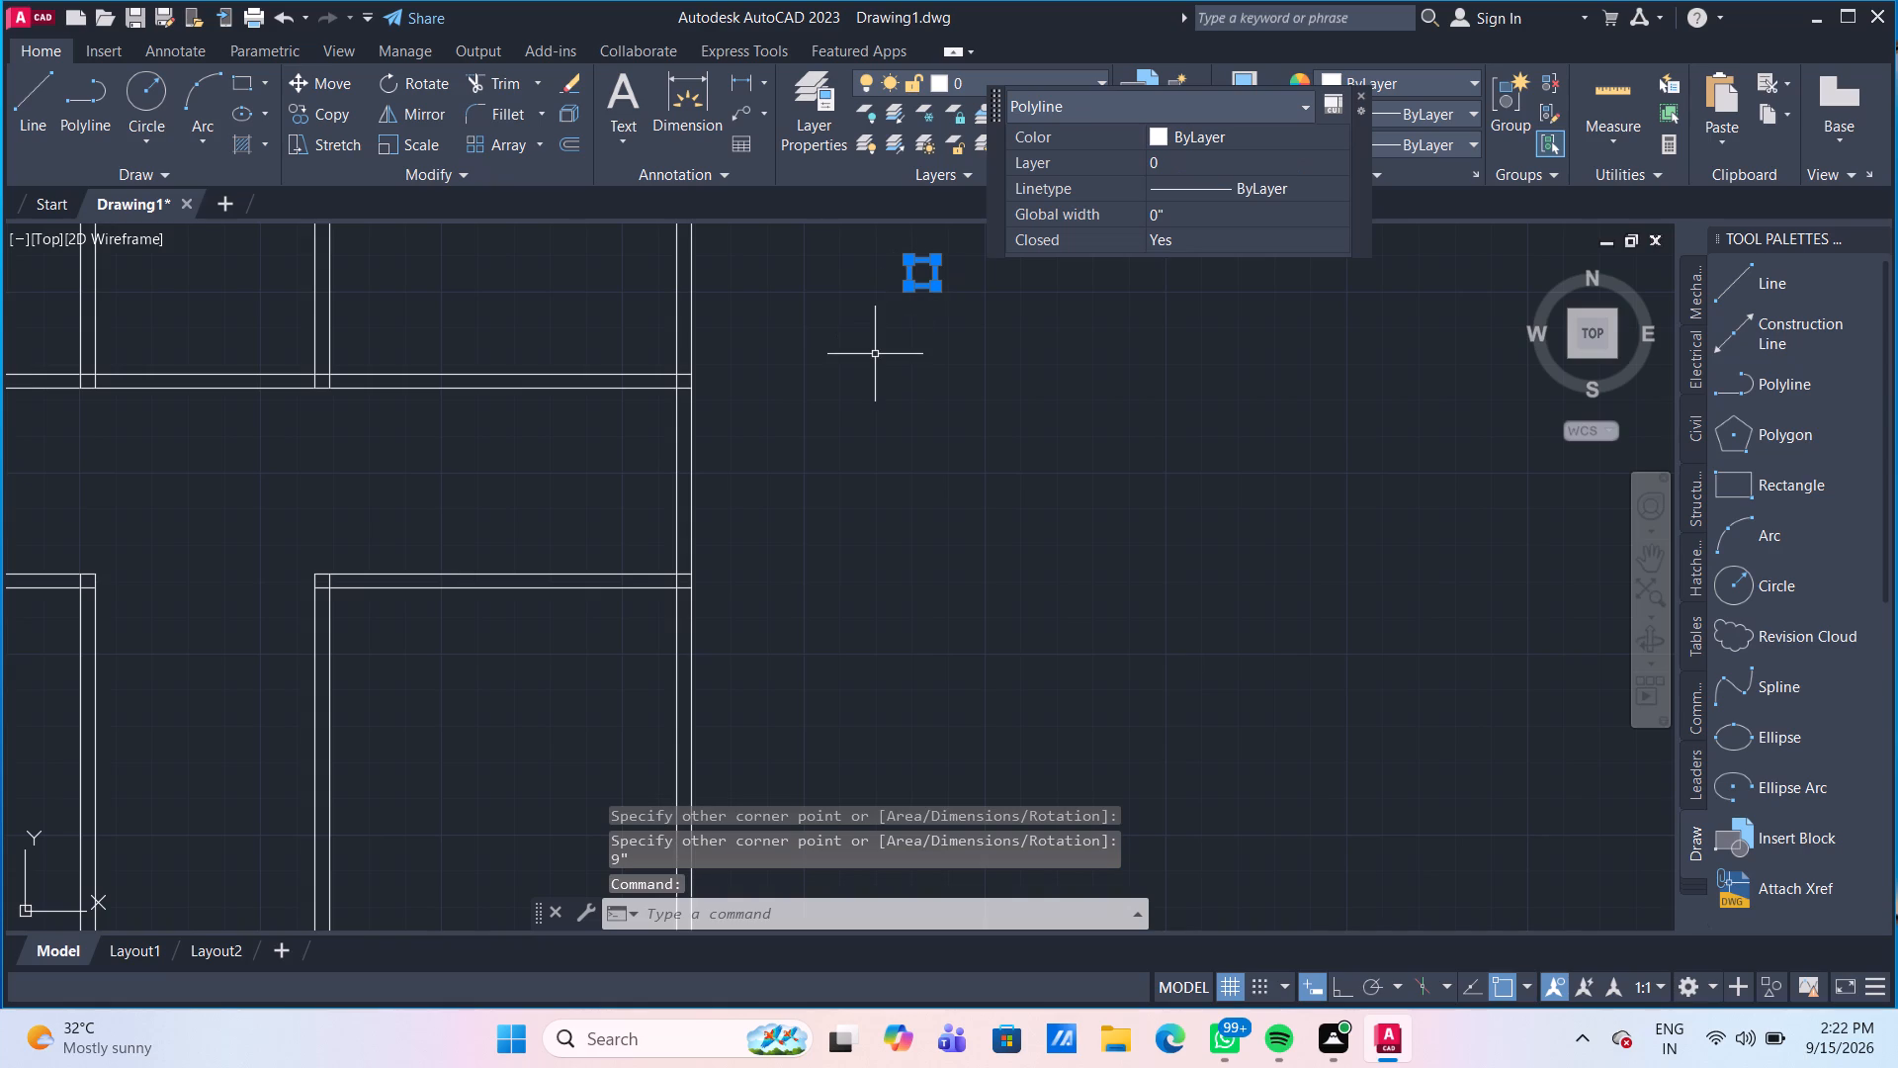
text(CO)
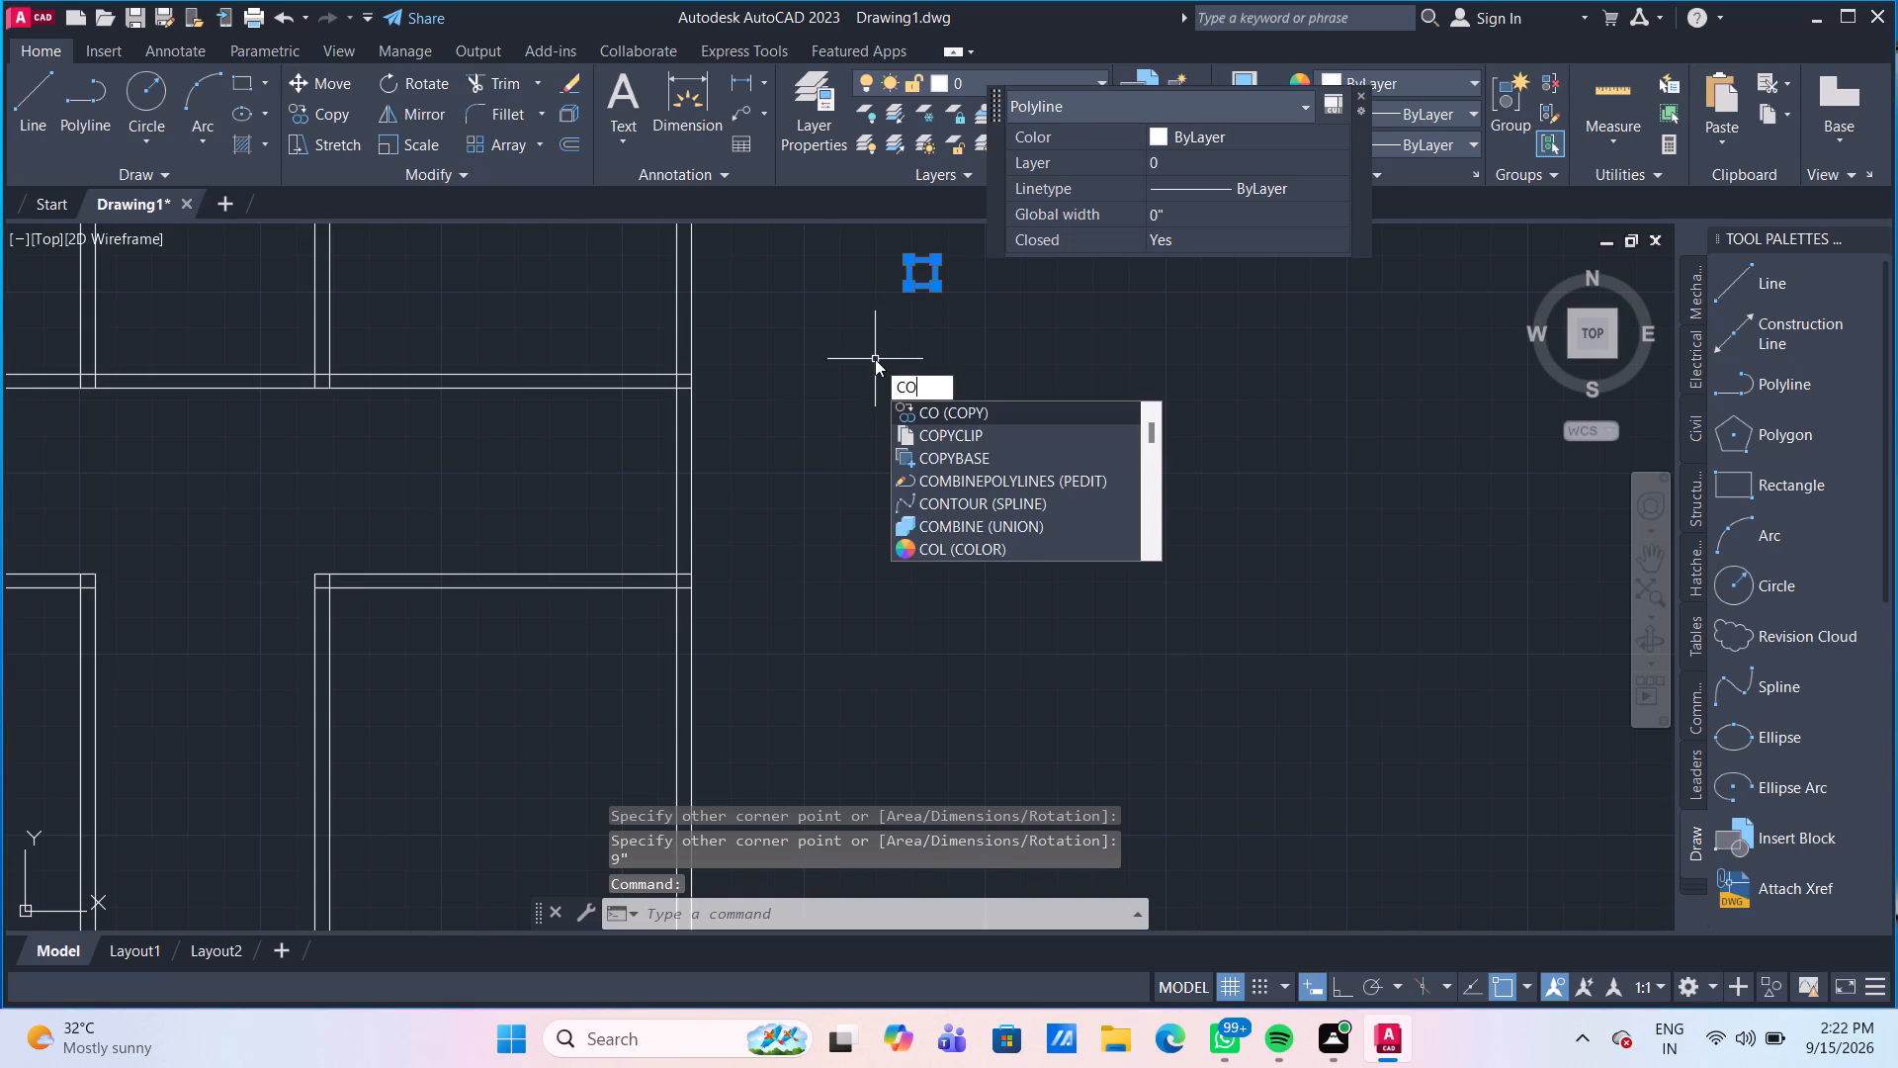
key(Return)
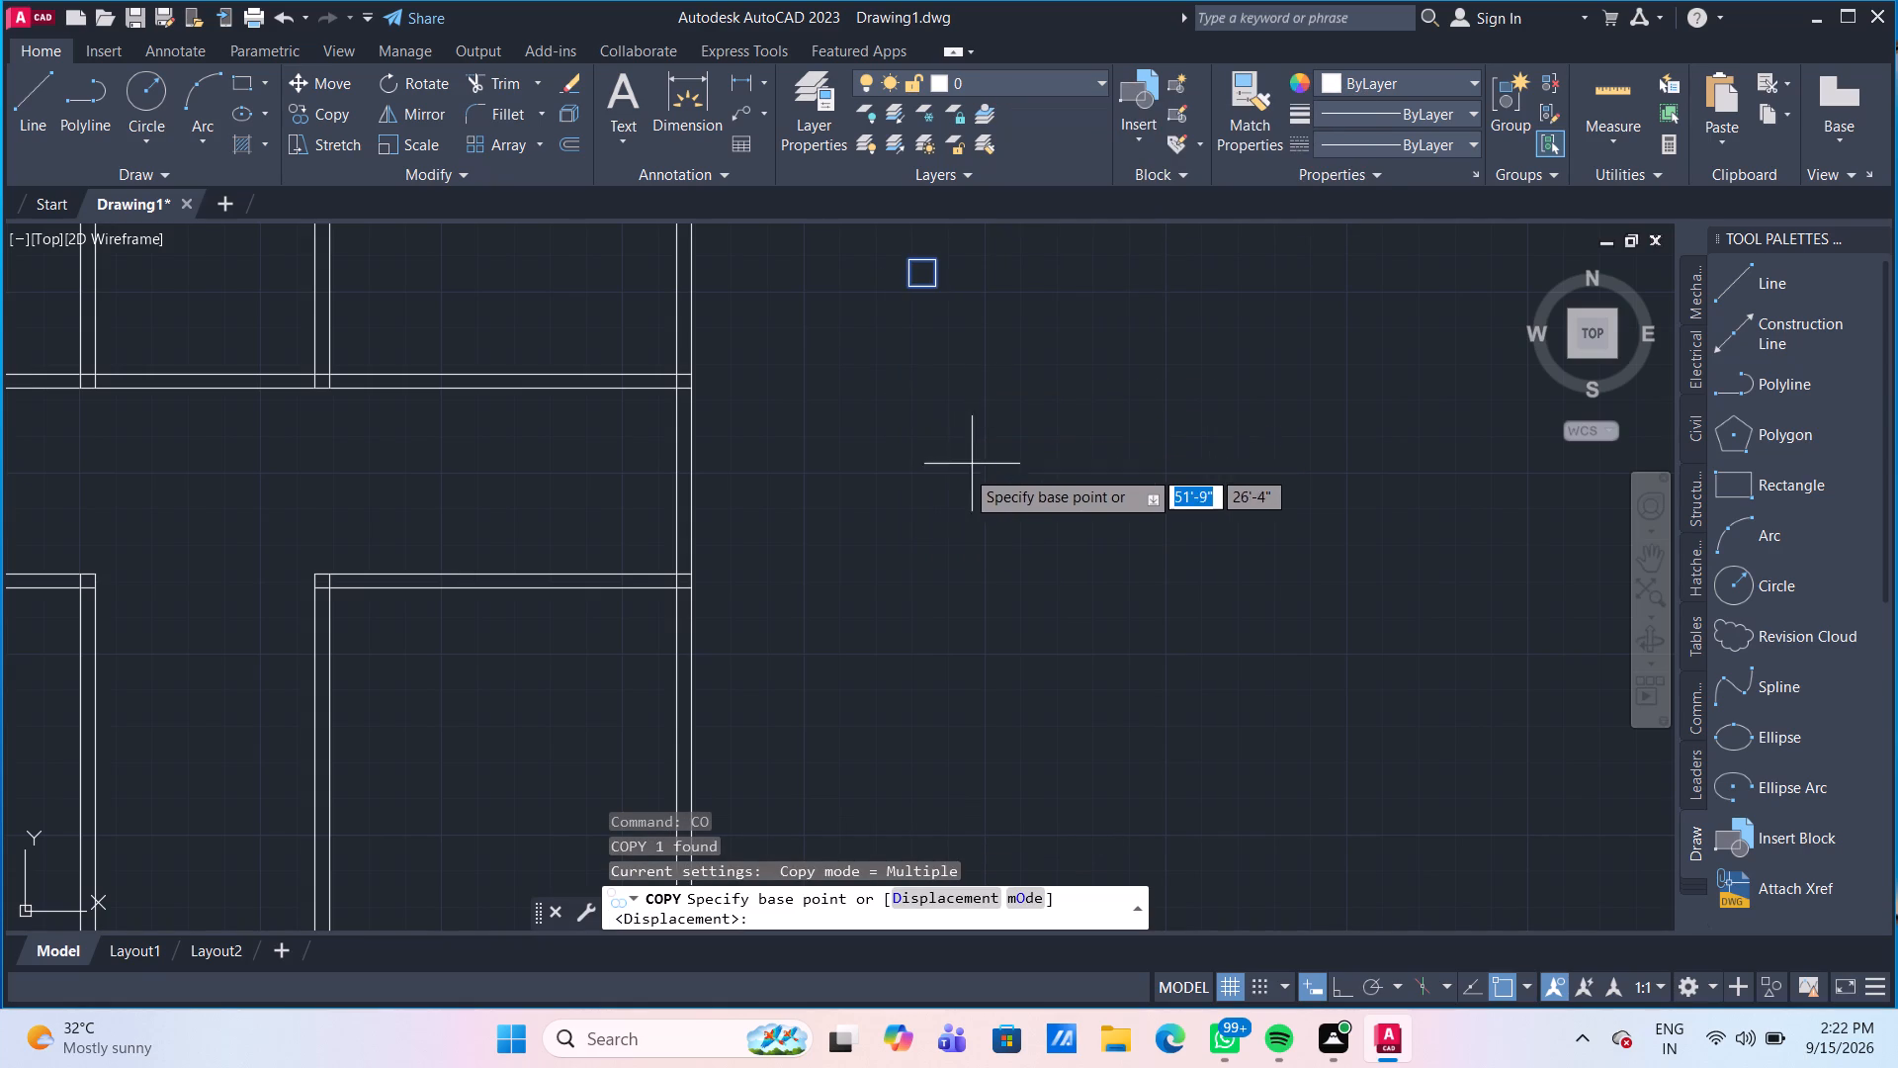
middle_drag(941, 533, 921, 408)
scroll(921, 408, down, 2)
scroll(916, 334, up, 2)
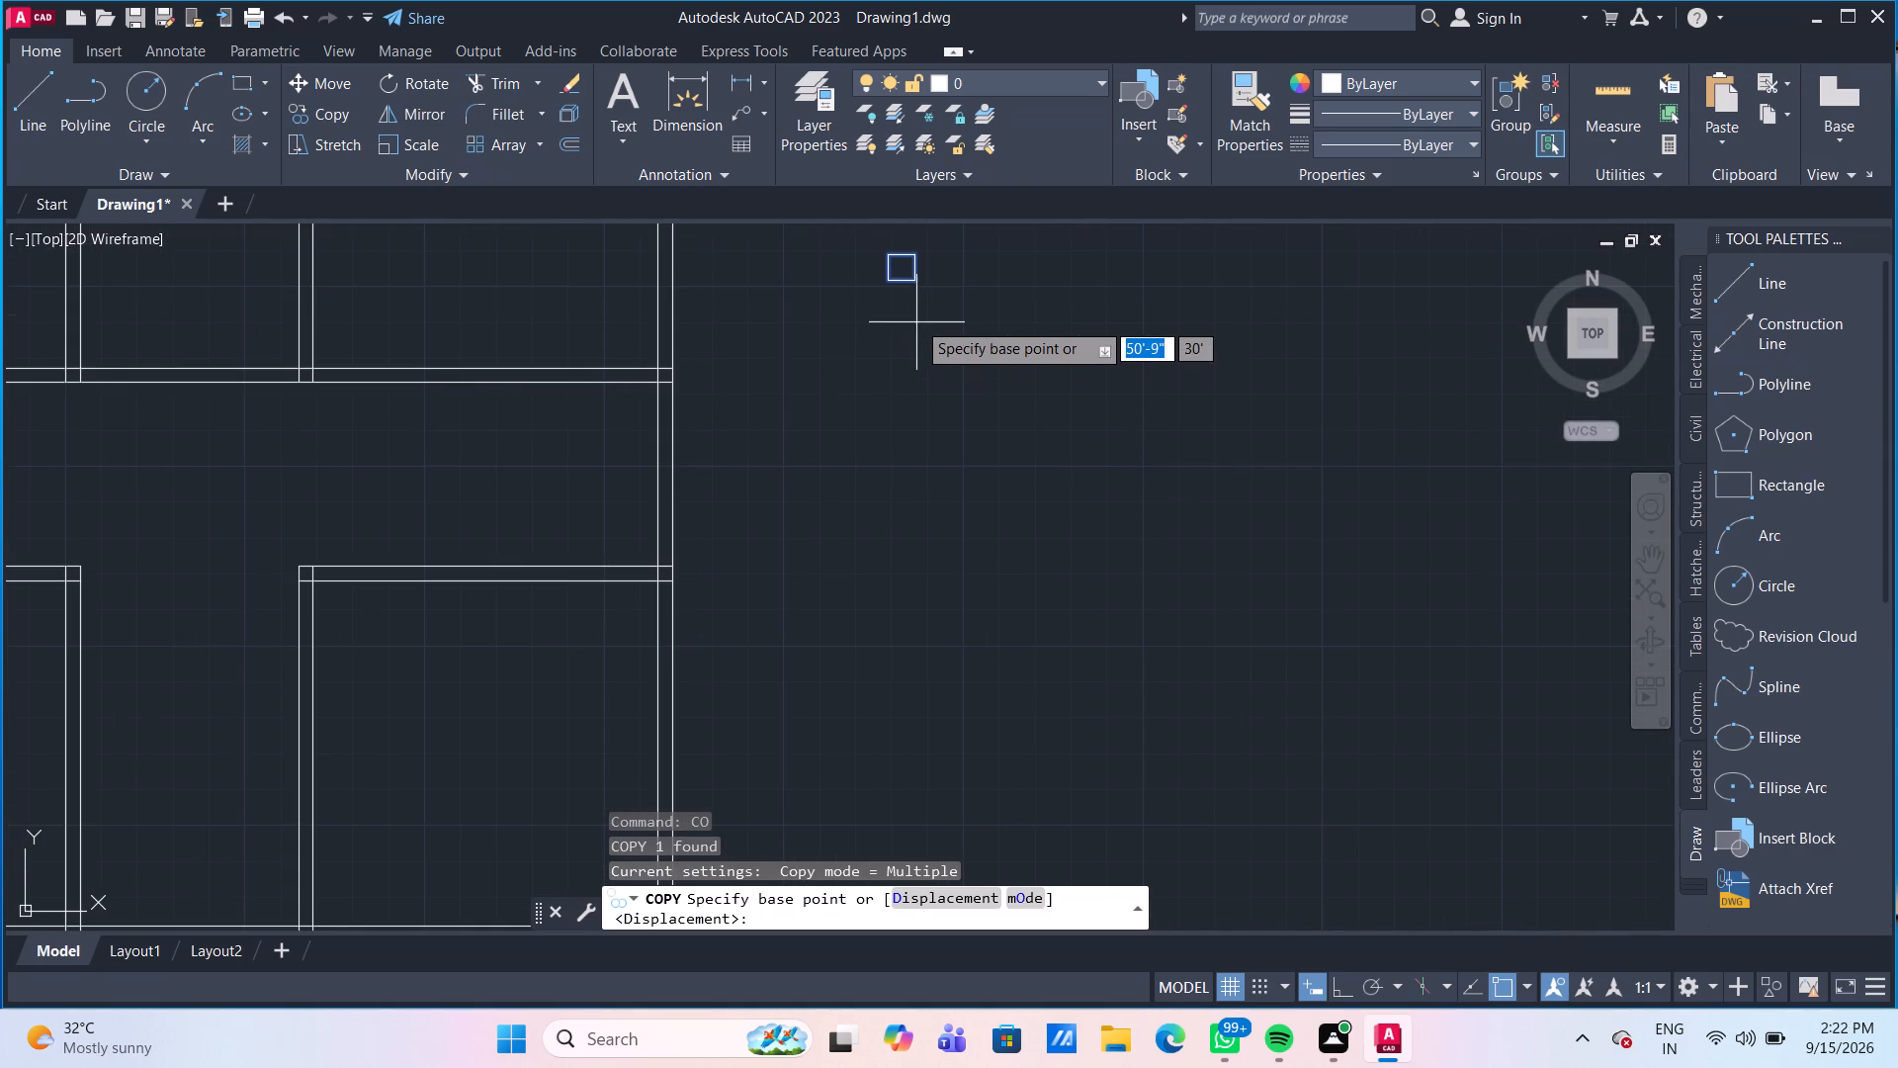
click(916, 283)
scroll(854, 584, down, 2)
middle_drag(823, 629, 823, 624)
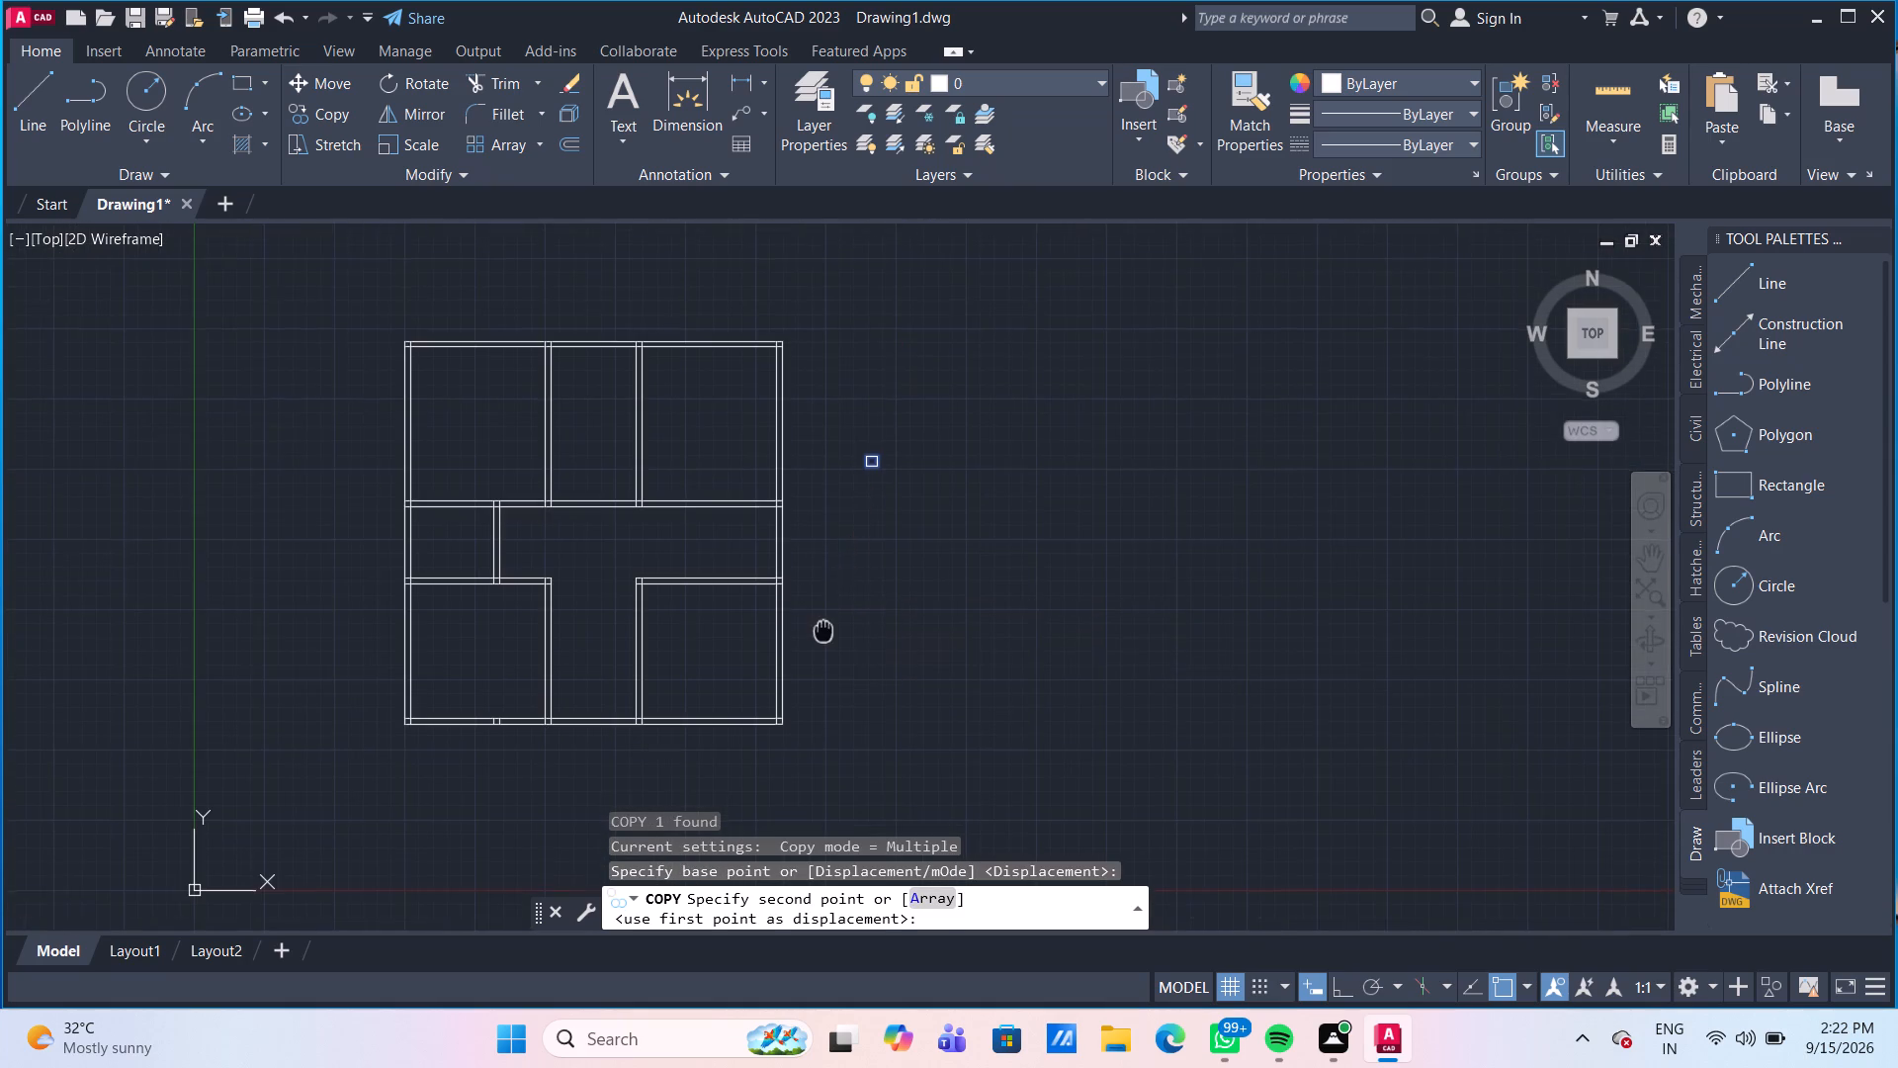
middle_drag(823, 624, 795, 479)
scroll(748, 572, up, 4)
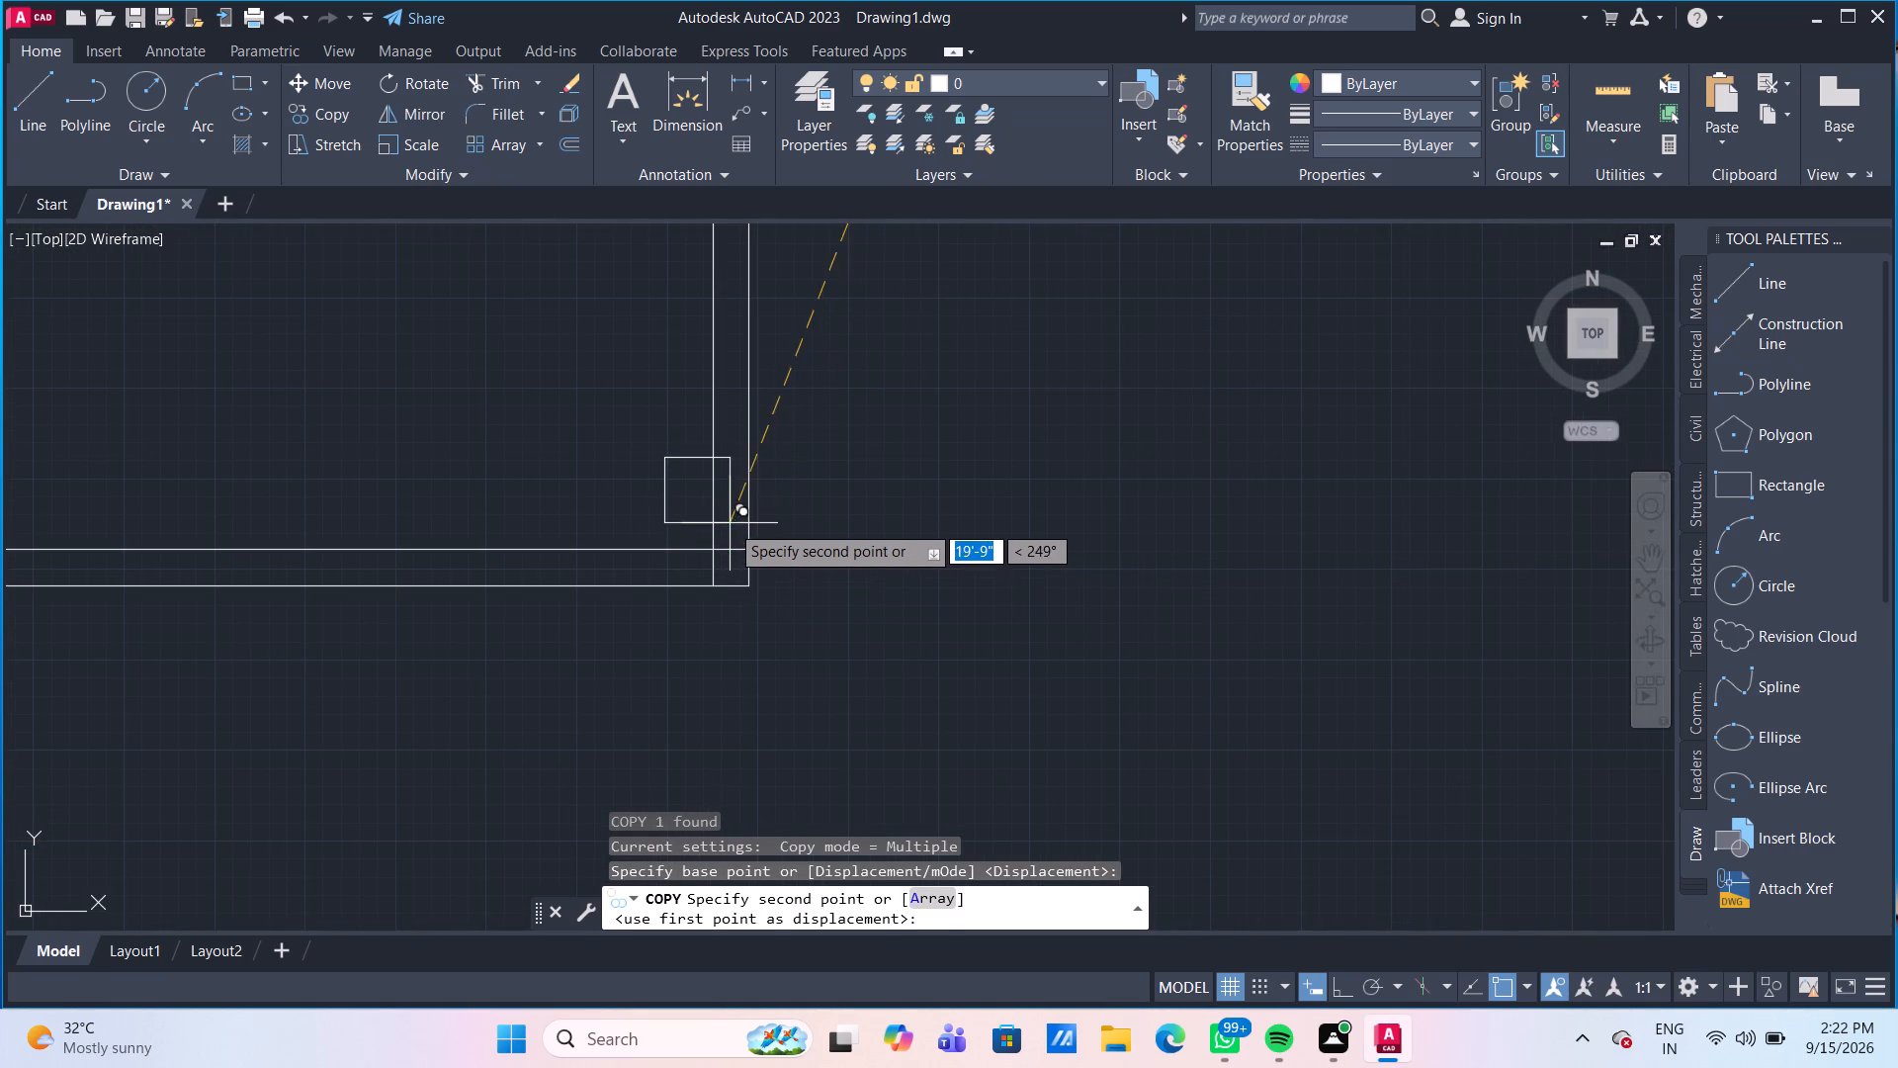
click(747, 589)
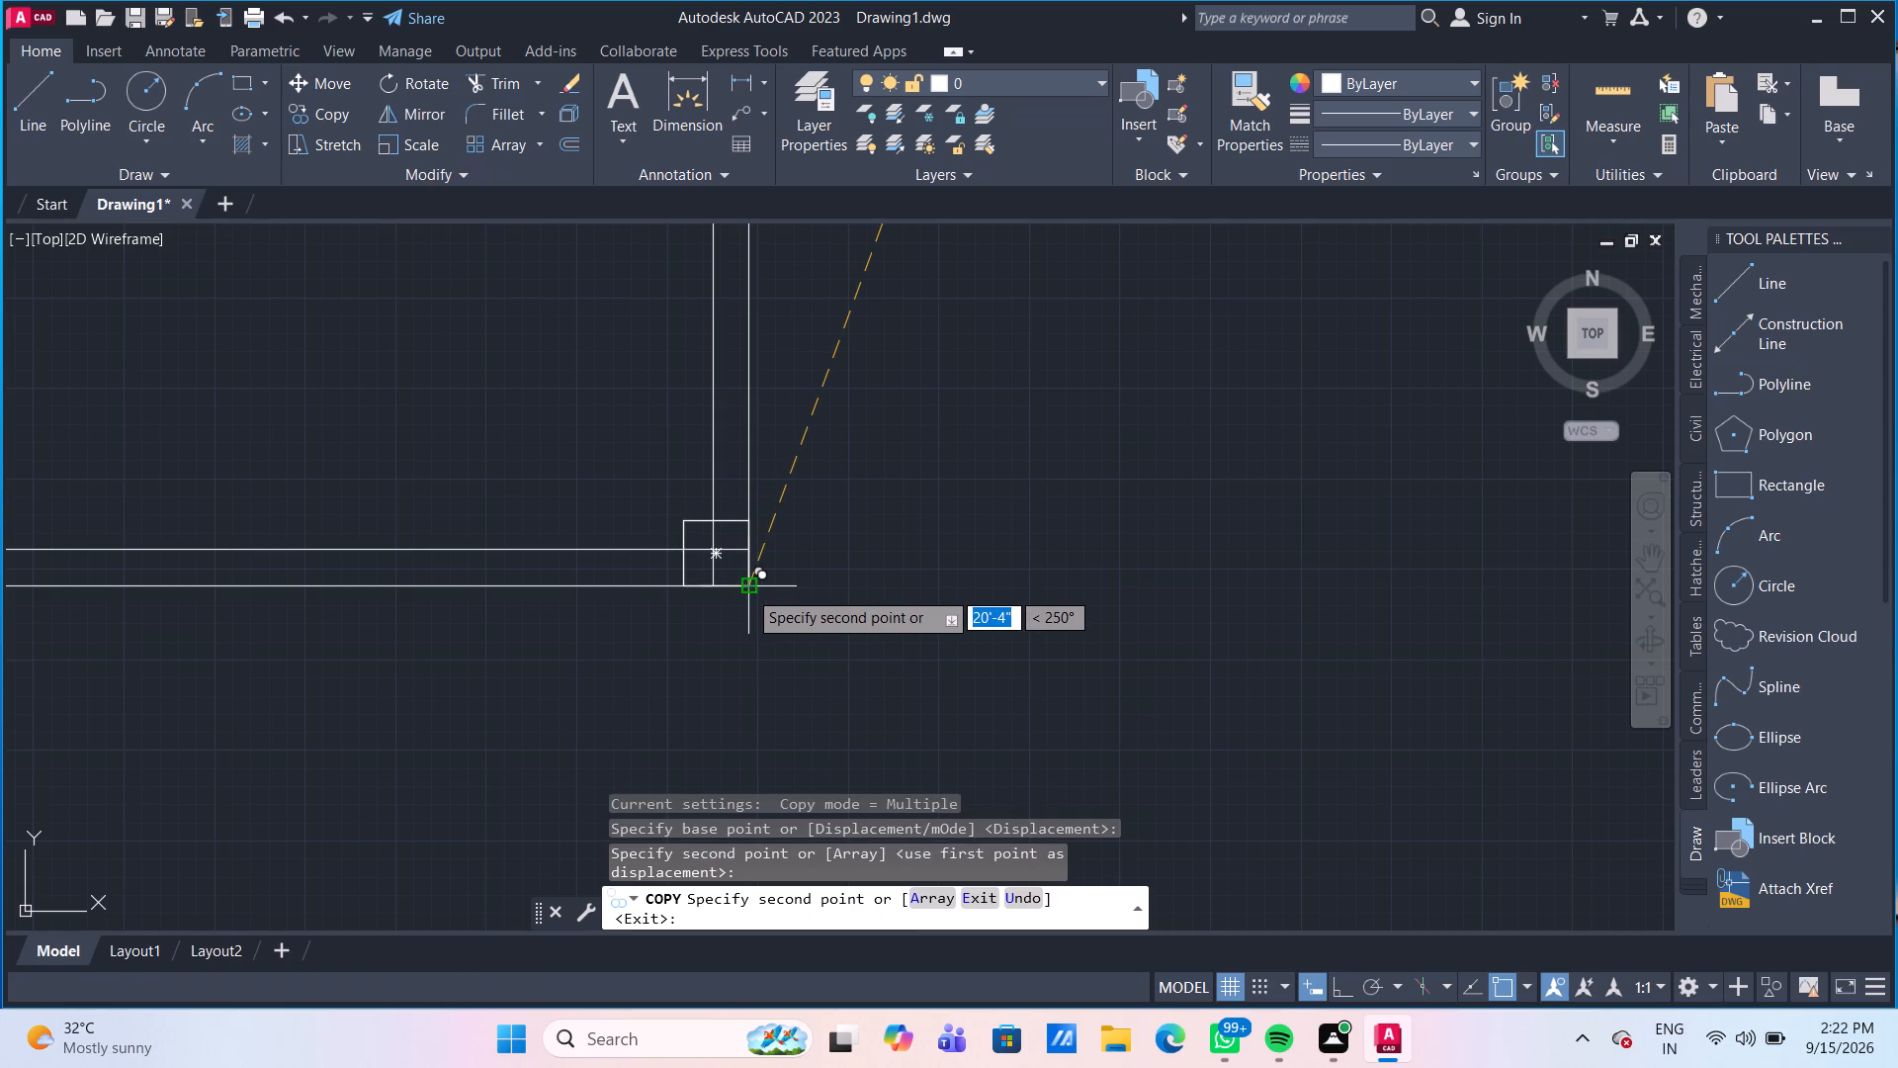
Place another copy of the square where the lower-right room's top partition meets the right outer wall.
scroll(883, 544, down, 1)
middle_drag(888, 544, 850, 724)
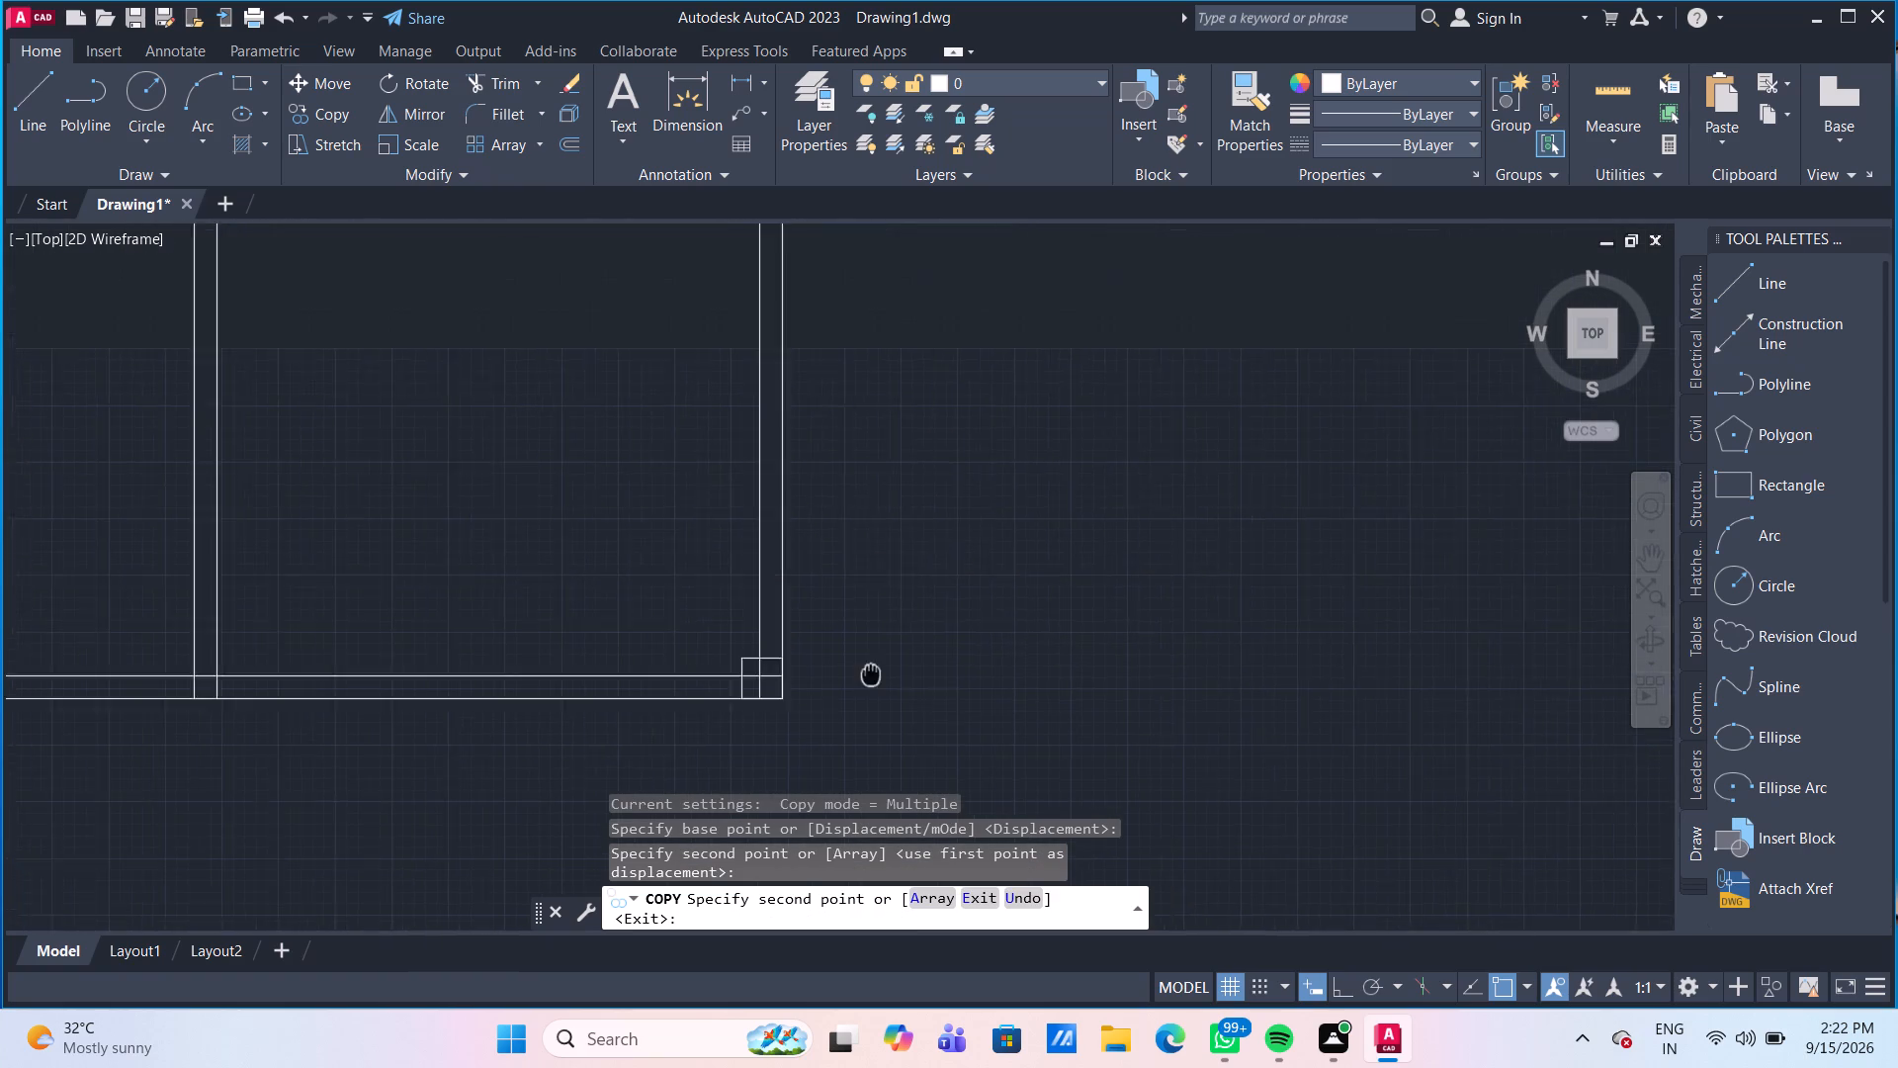
middle_drag(850, 724, 848, 730)
scroll(801, 627, down, 2)
middle_drag(801, 627, 777, 730)
scroll(751, 613, up, 3)
scroll(772, 475, up, 2)
middle_drag(772, 475, 774, 475)
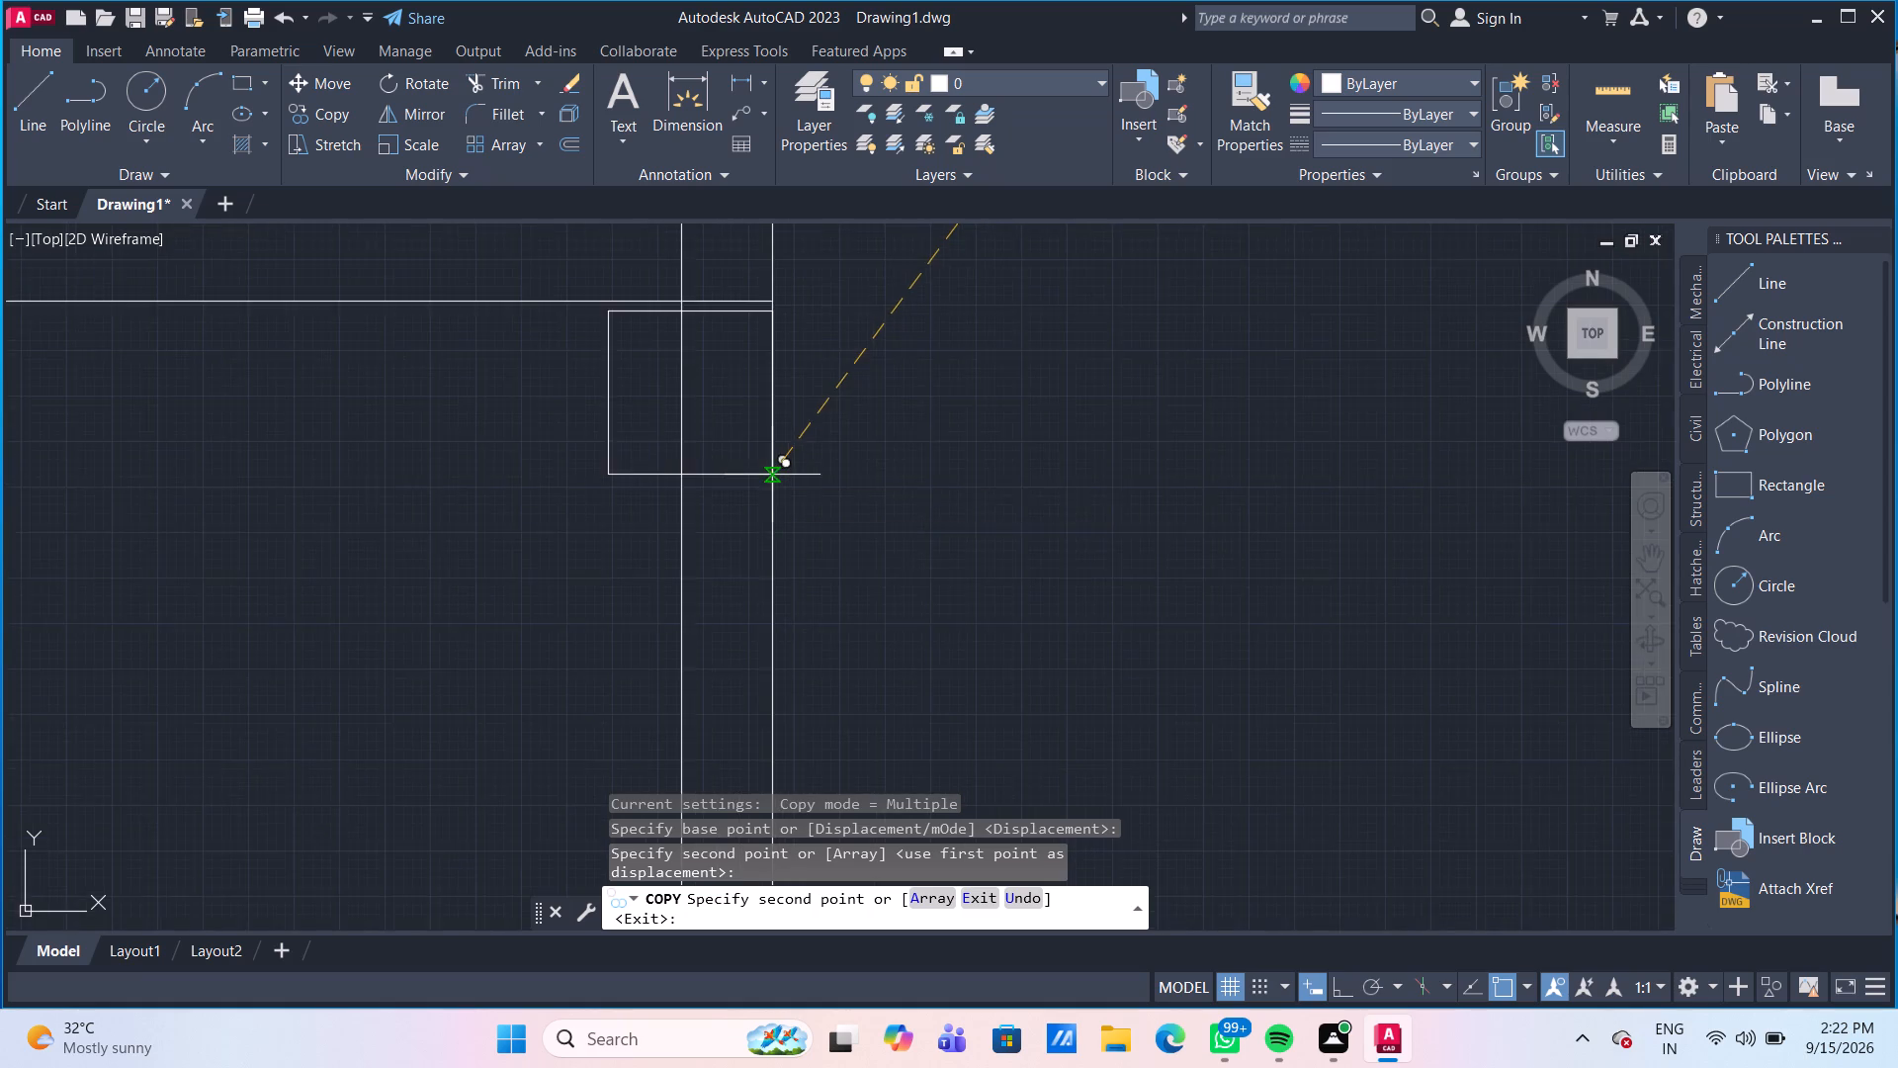
middle_drag(774, 475, 756, 627)
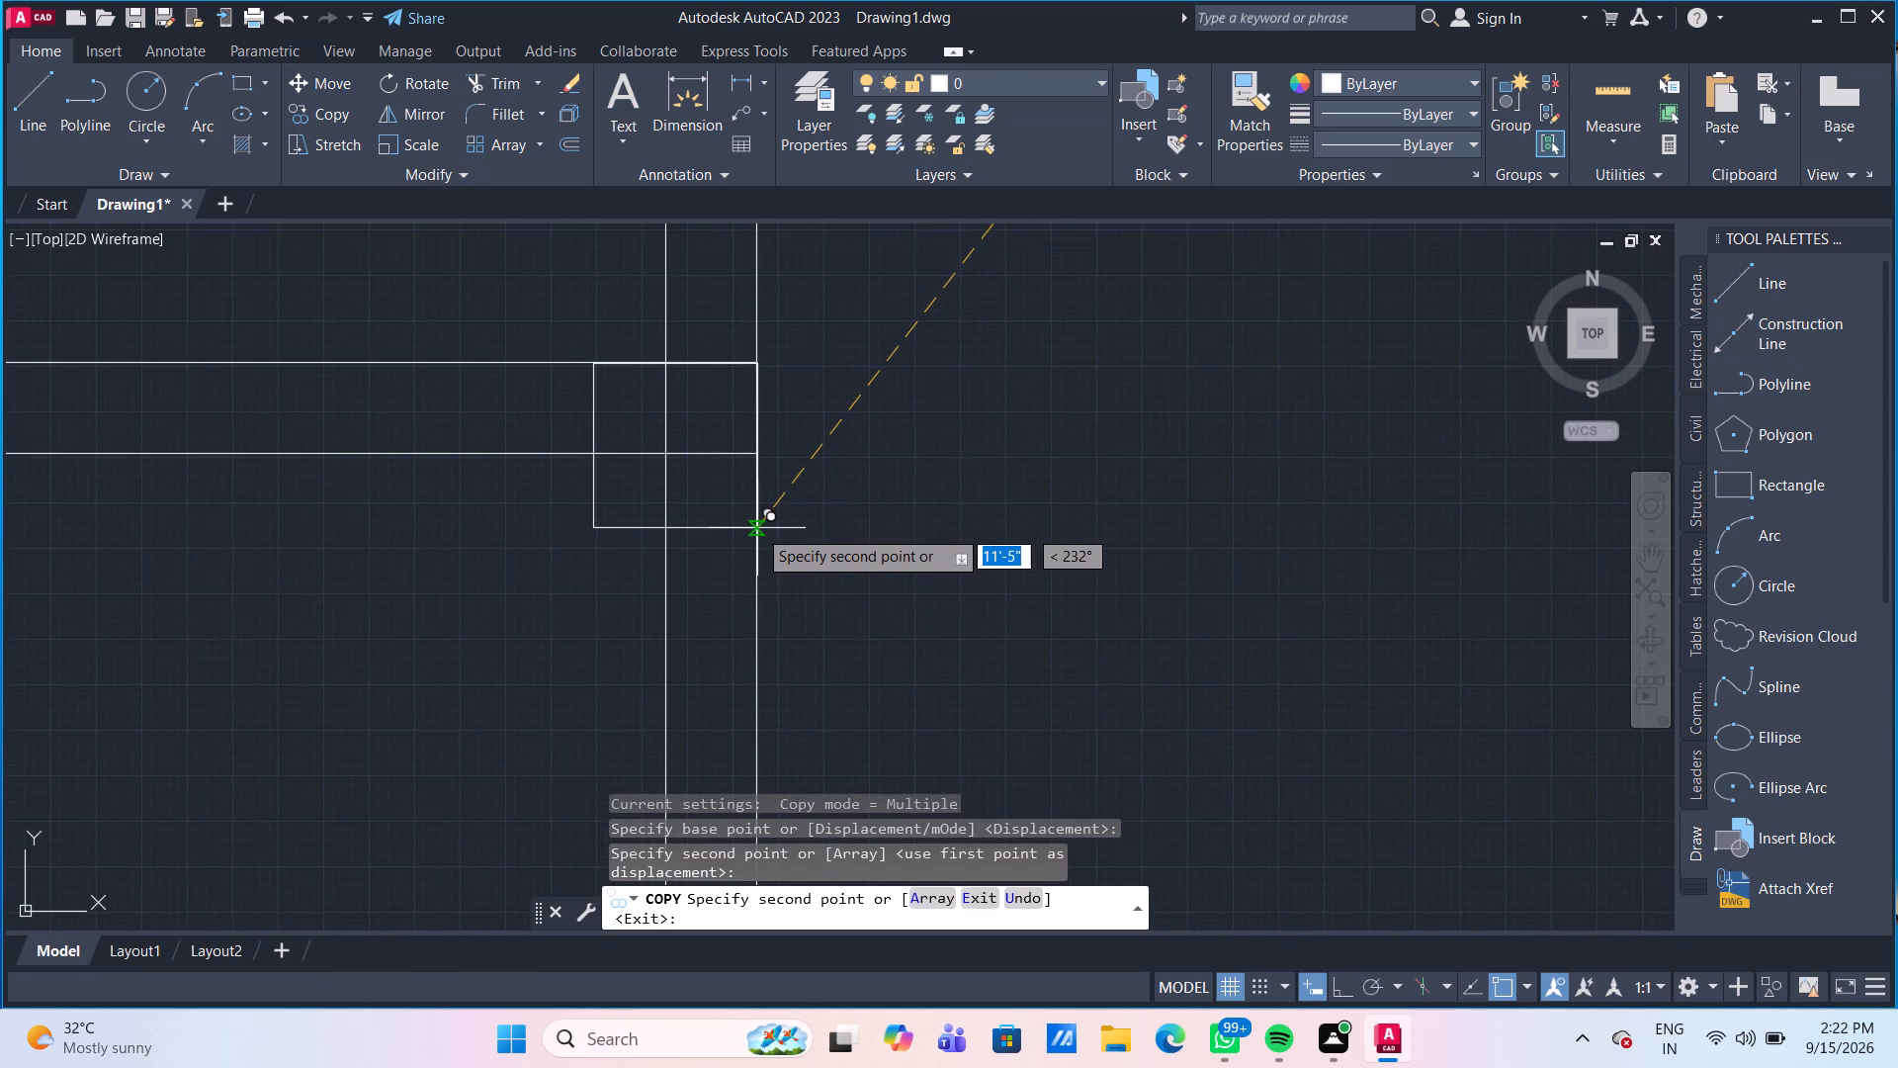
click(725, 567)
Place another copy at the lower-right room's top-left corner, with its right edge on the vertical partition's inner line, and end the copying.
scroll(725, 567, down, 3)
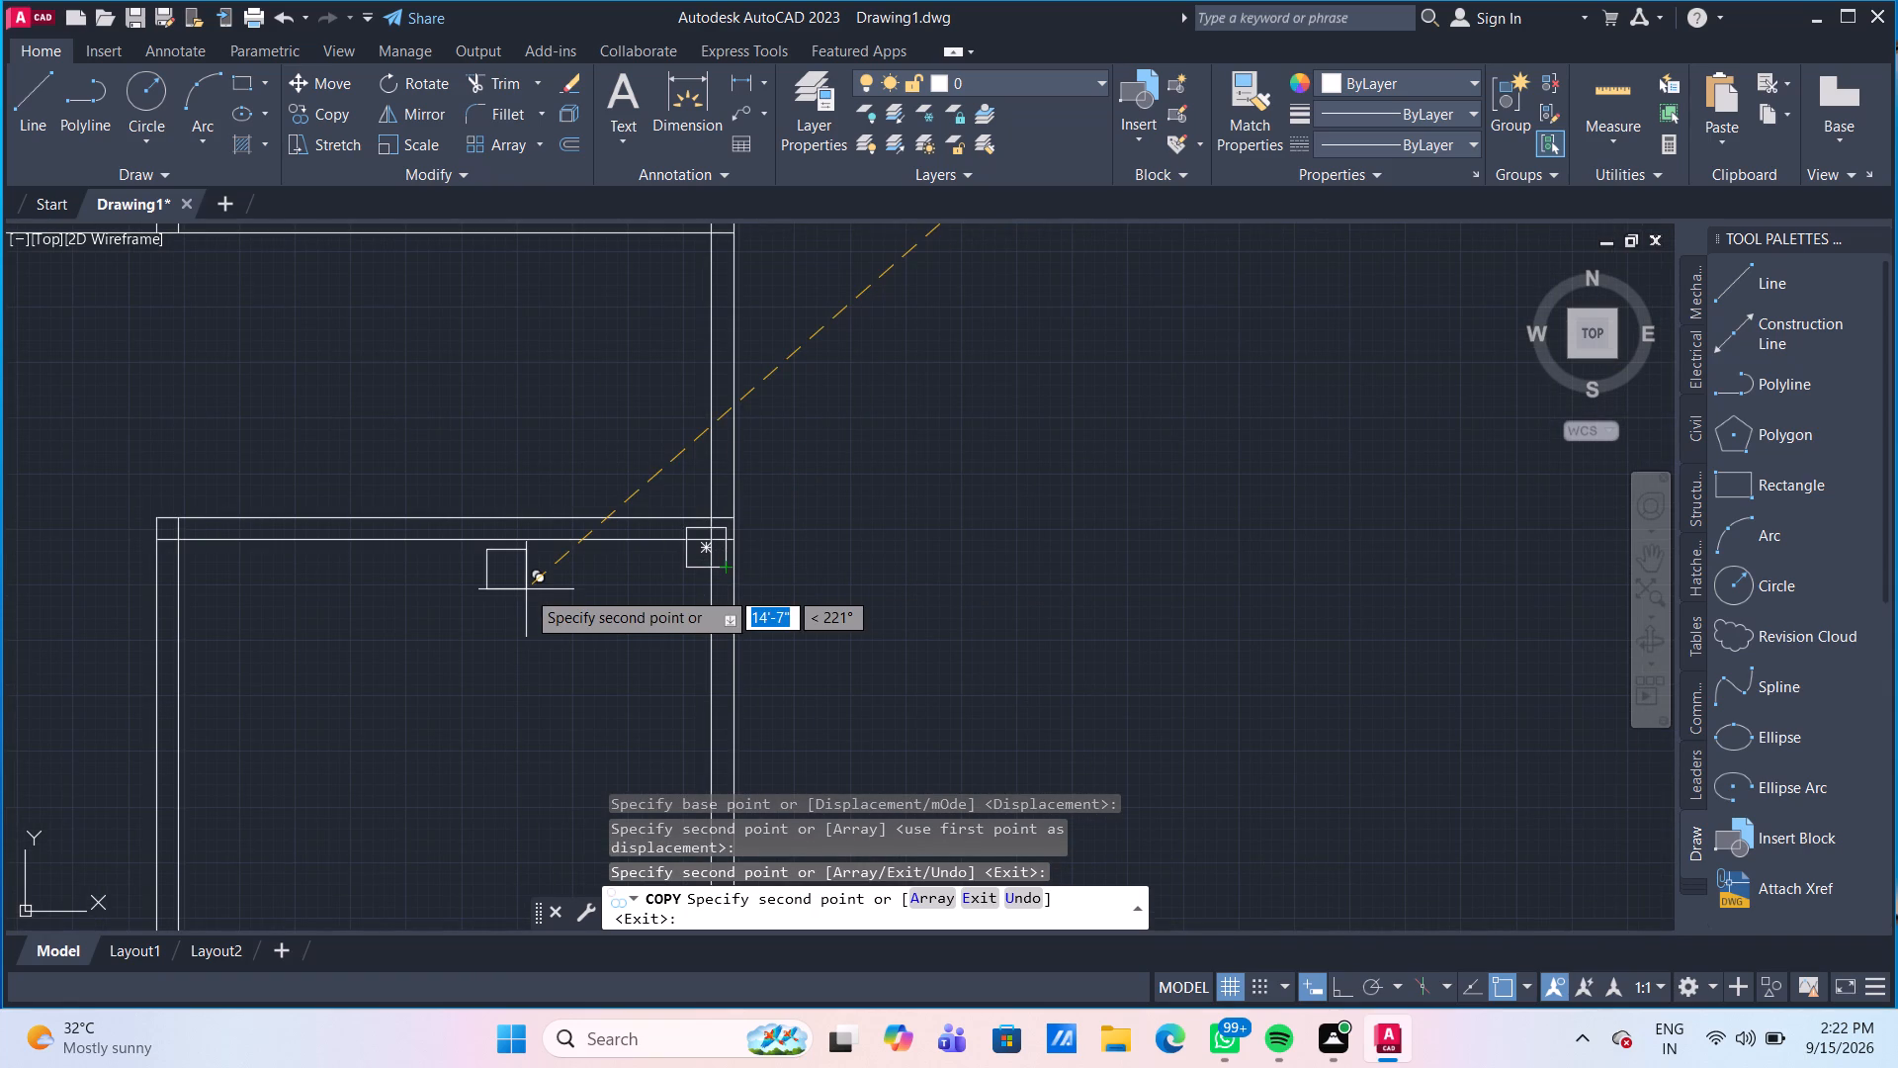
middle_drag(482, 572, 710, 578)
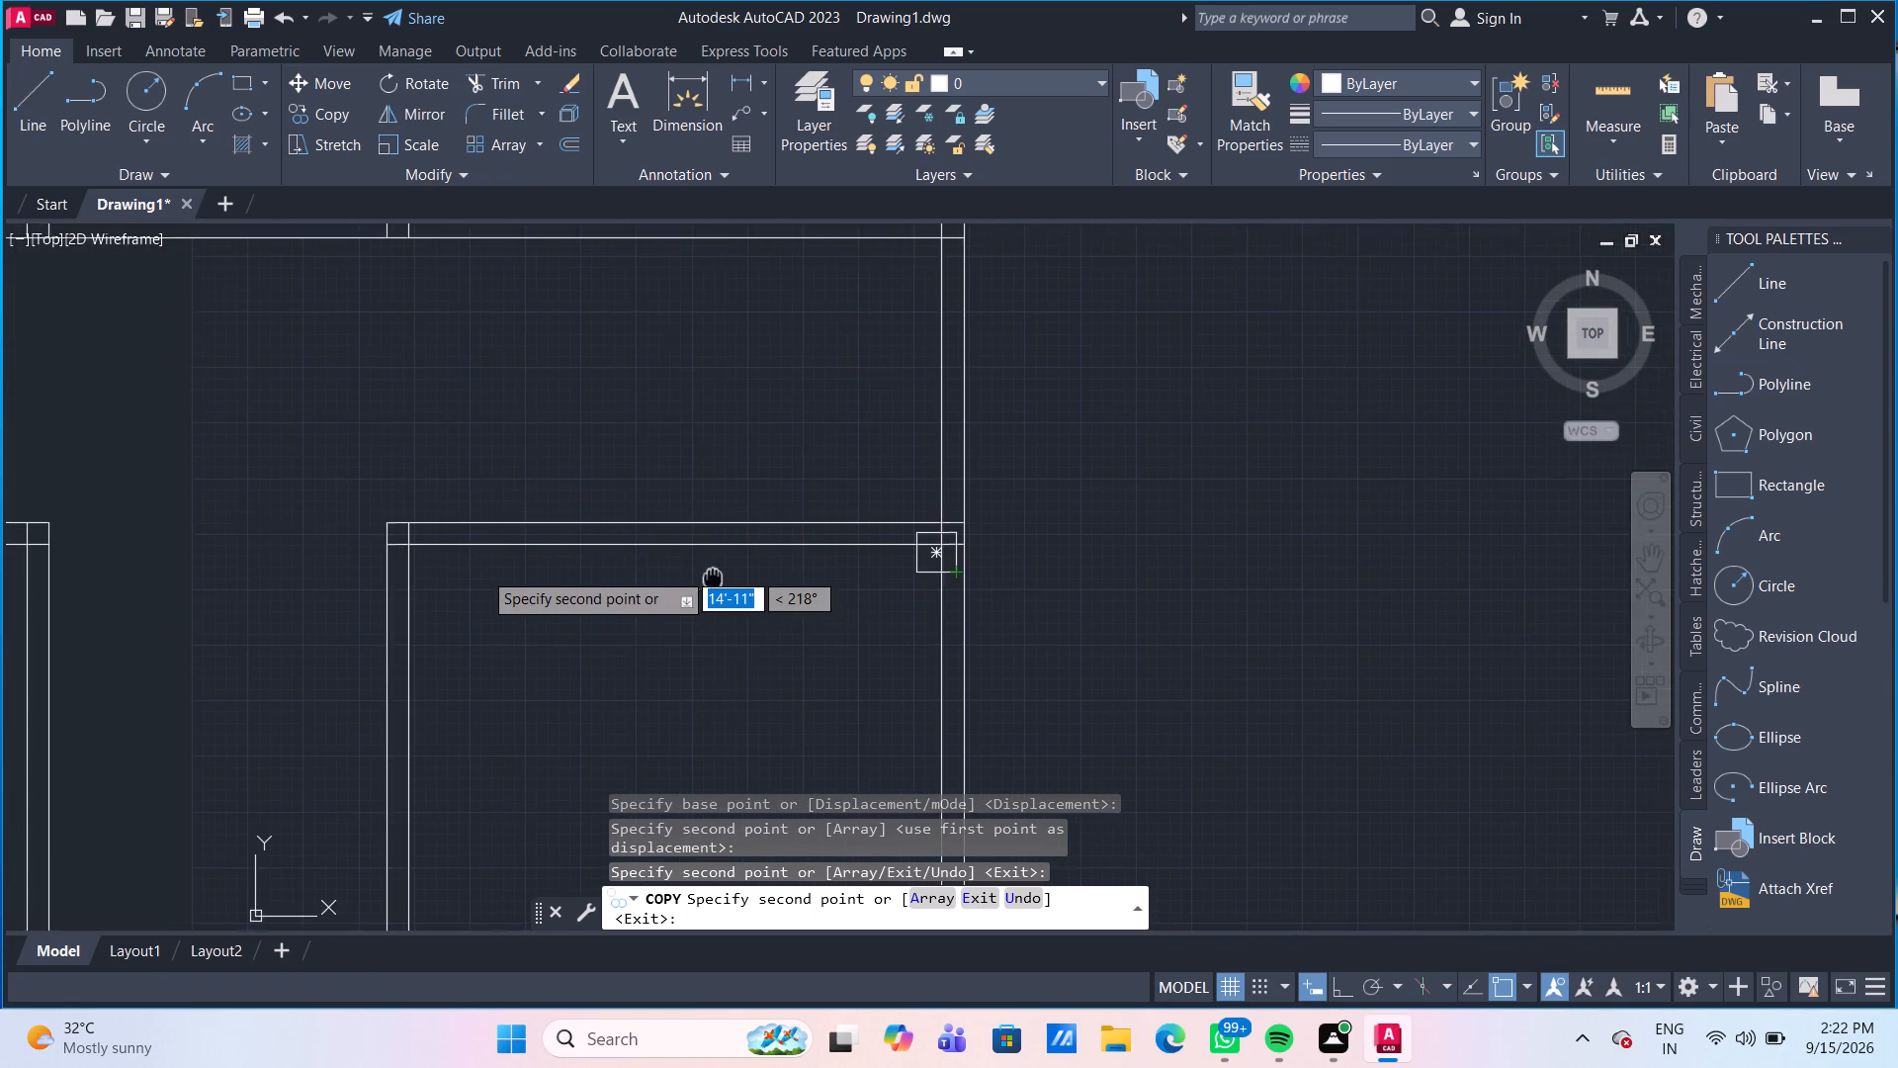
middle_drag(710, 578, 707, 578)
scroll(421, 570, up, 2)
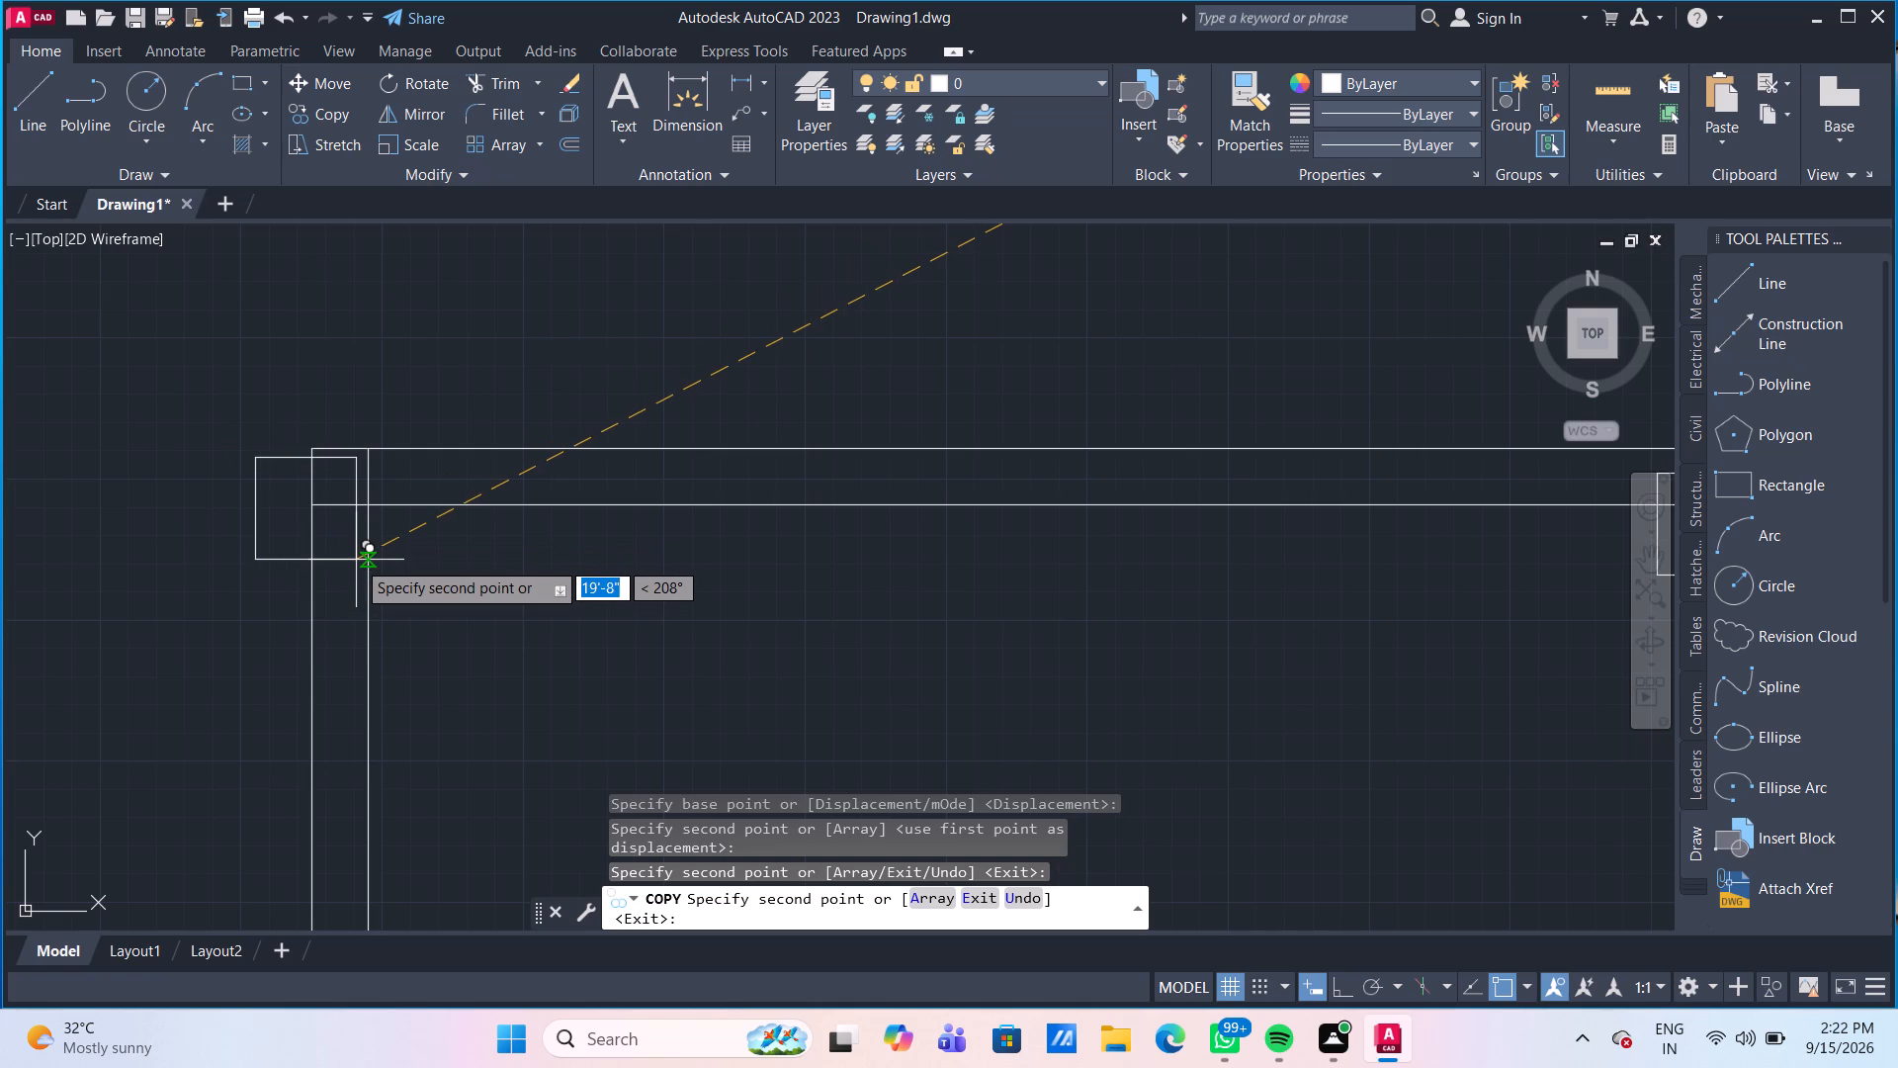
click(356, 561)
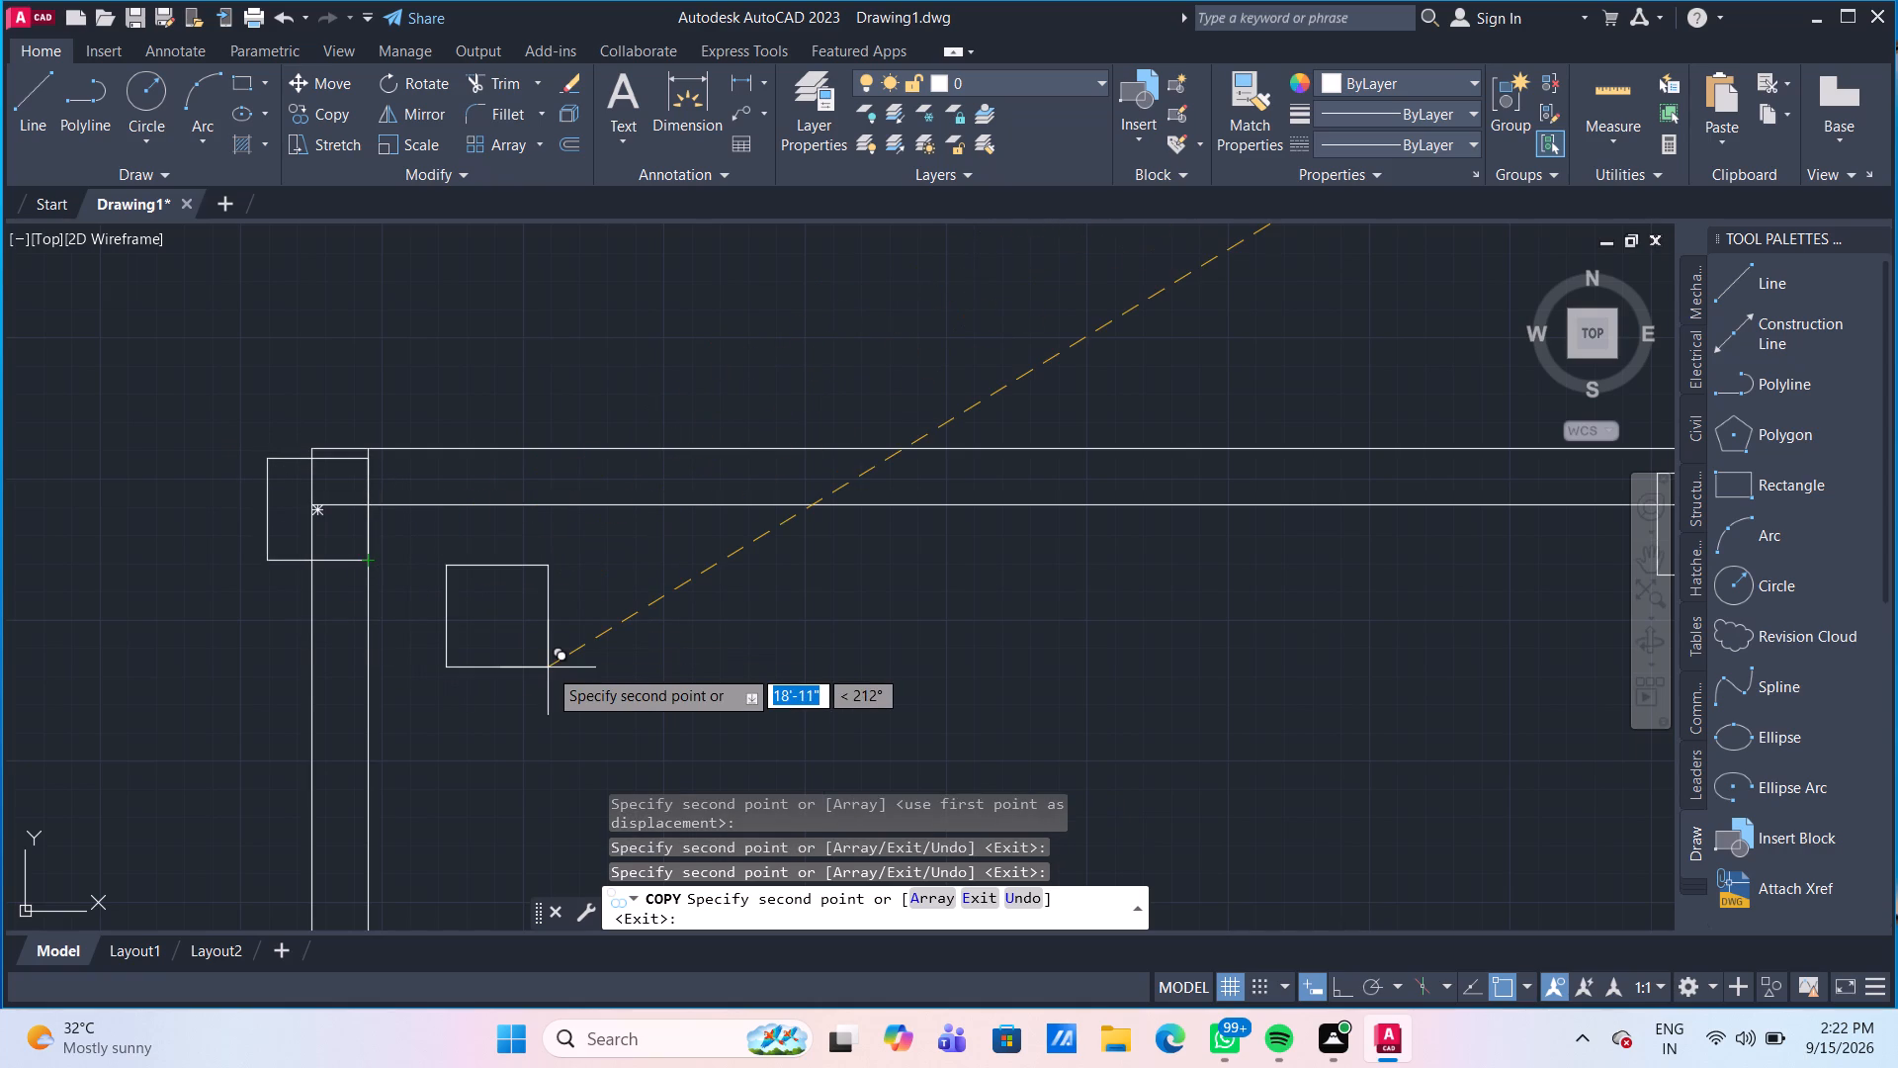
scroll(542, 667, down, 3)
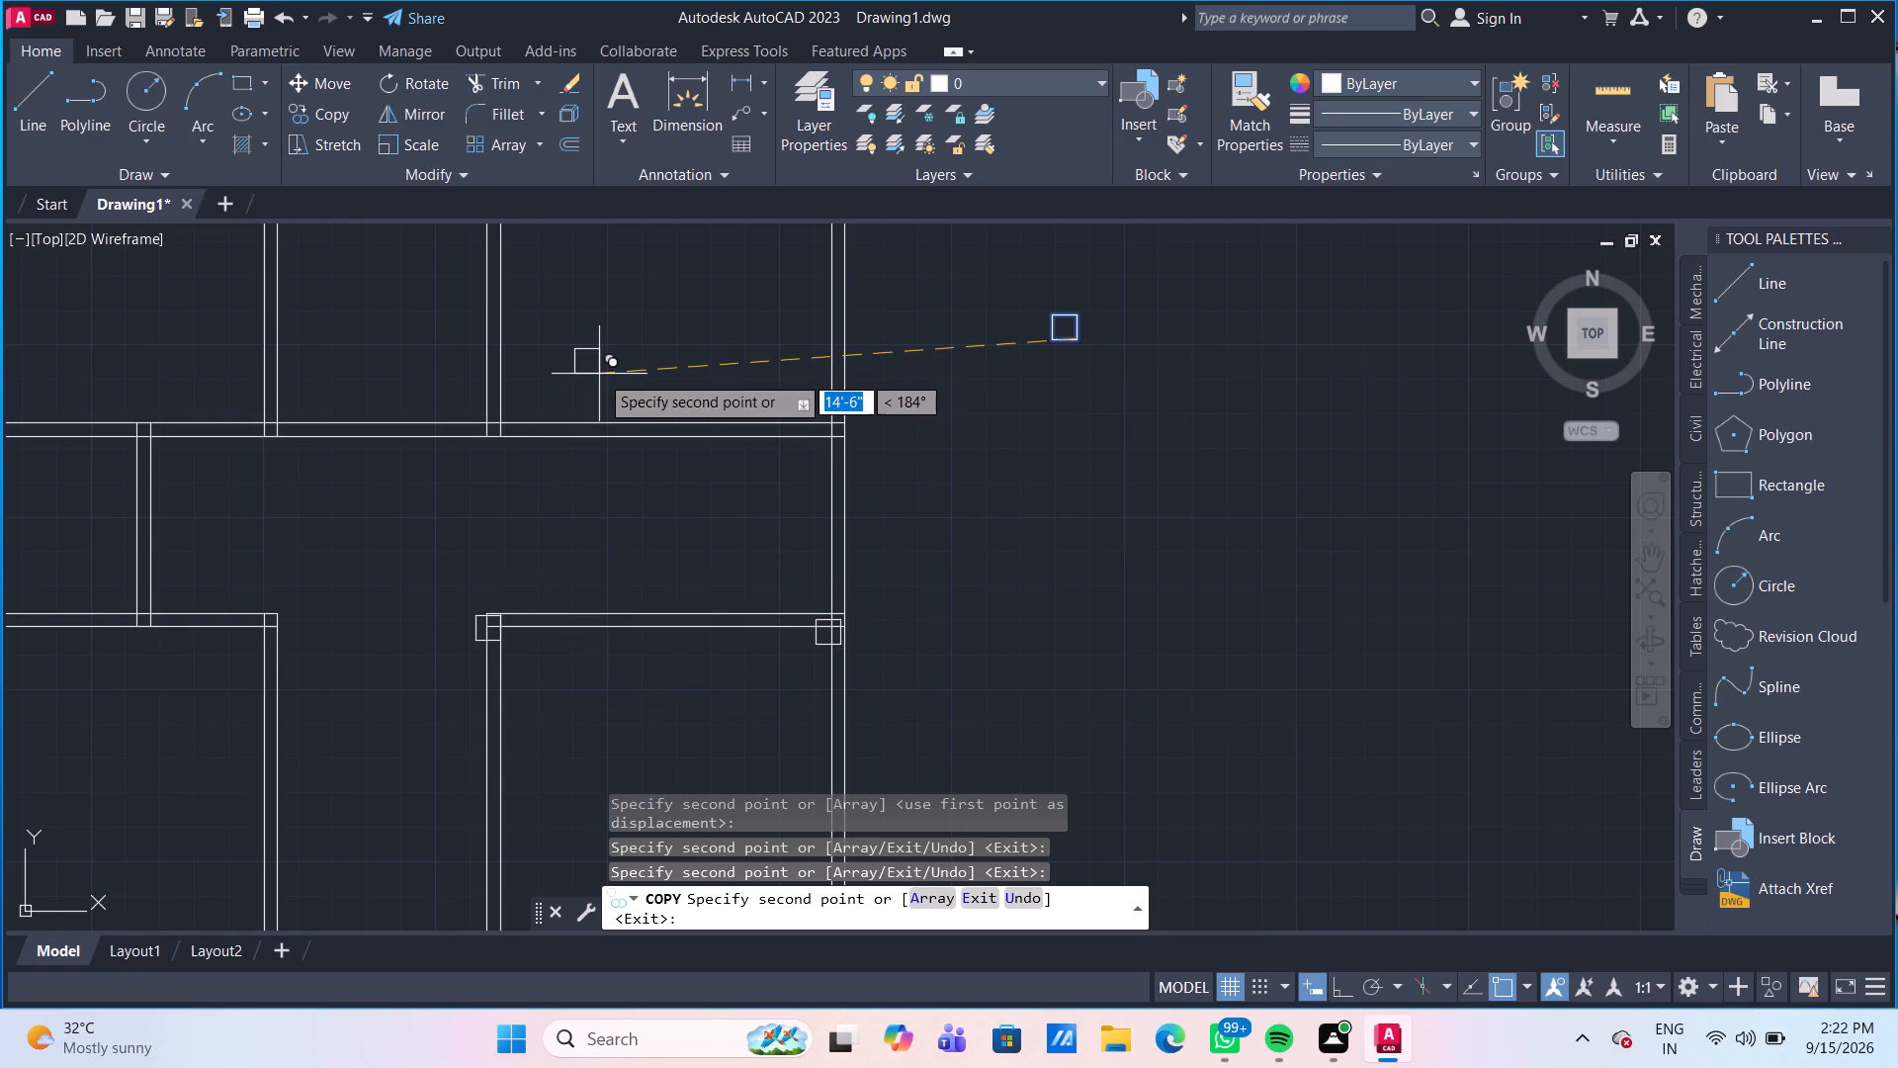
key(Escape)
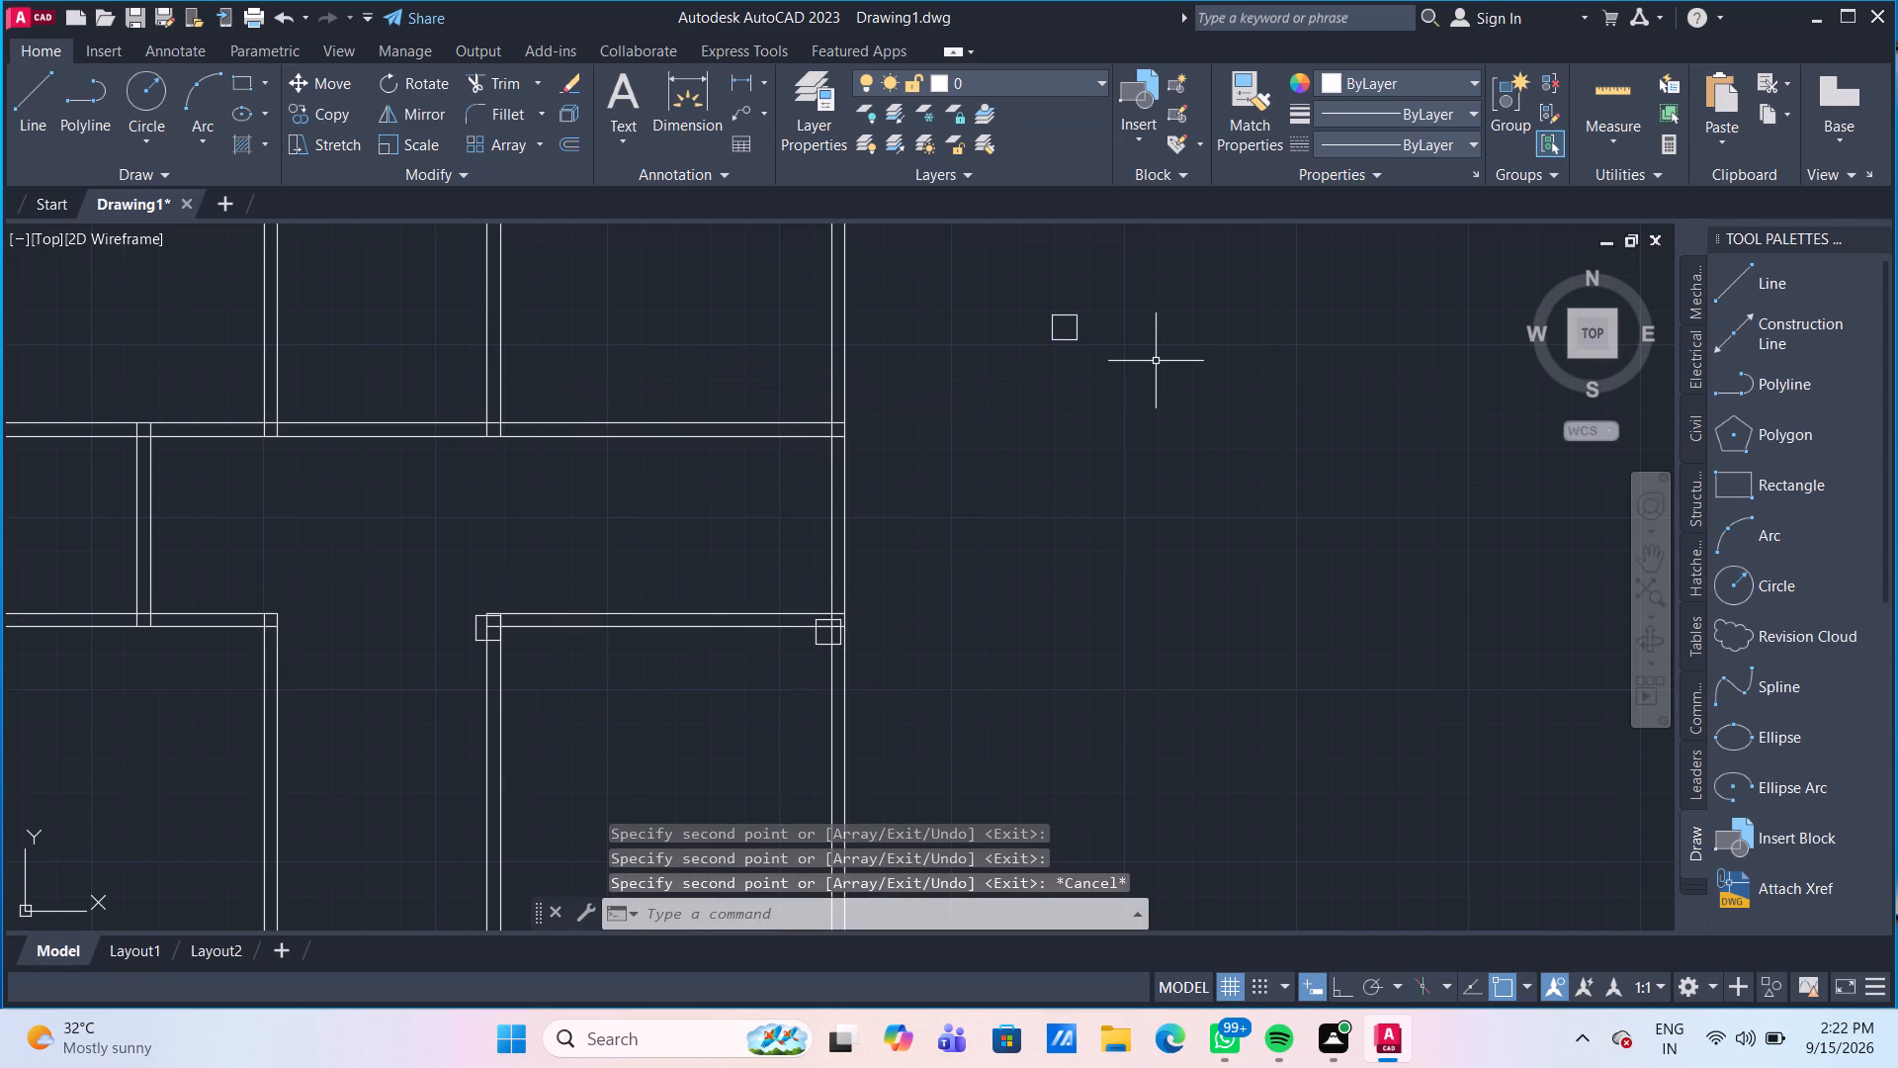
Move the square at the lower partition's junction with the right wall up so its top edge aligns with the partition's upper line.
middle_drag(1072, 442, 992, 347)
scroll(797, 506, up, 2)
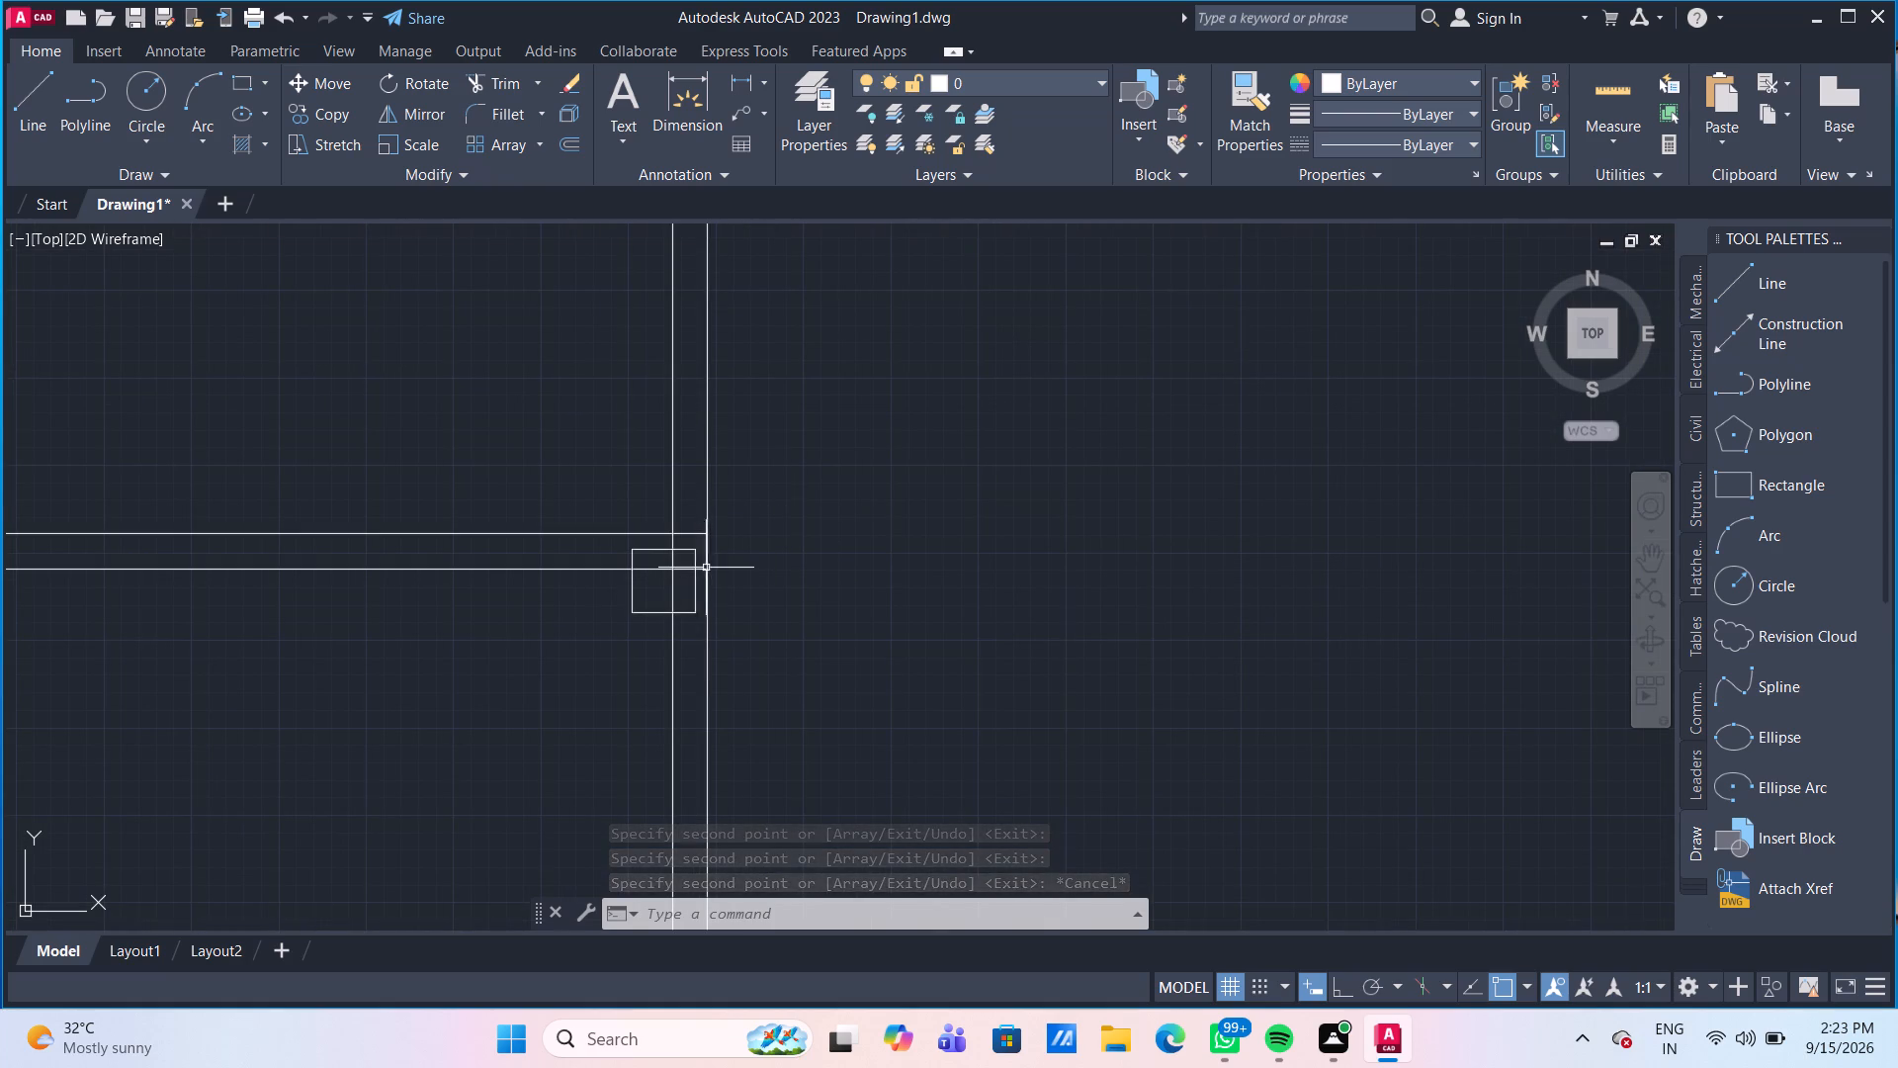
click(694, 561)
key(m)
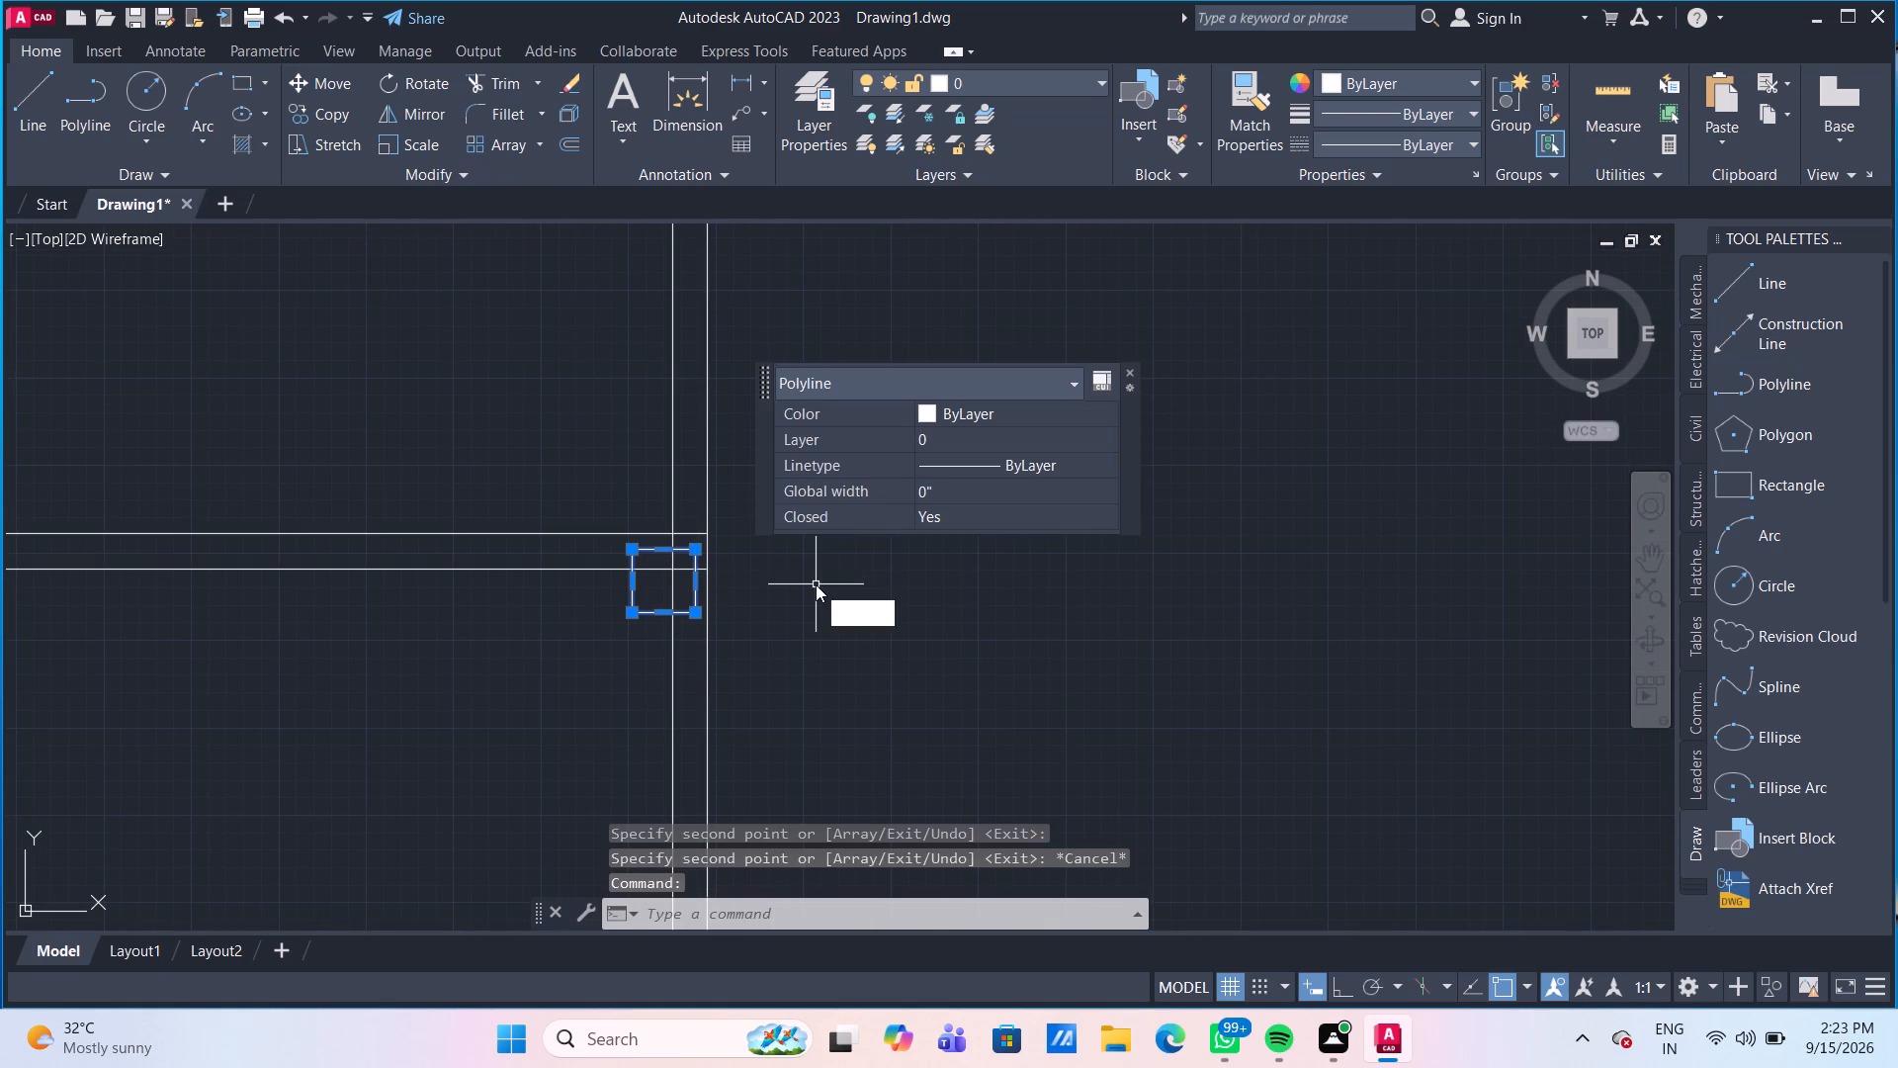
key(Return)
click(688, 545)
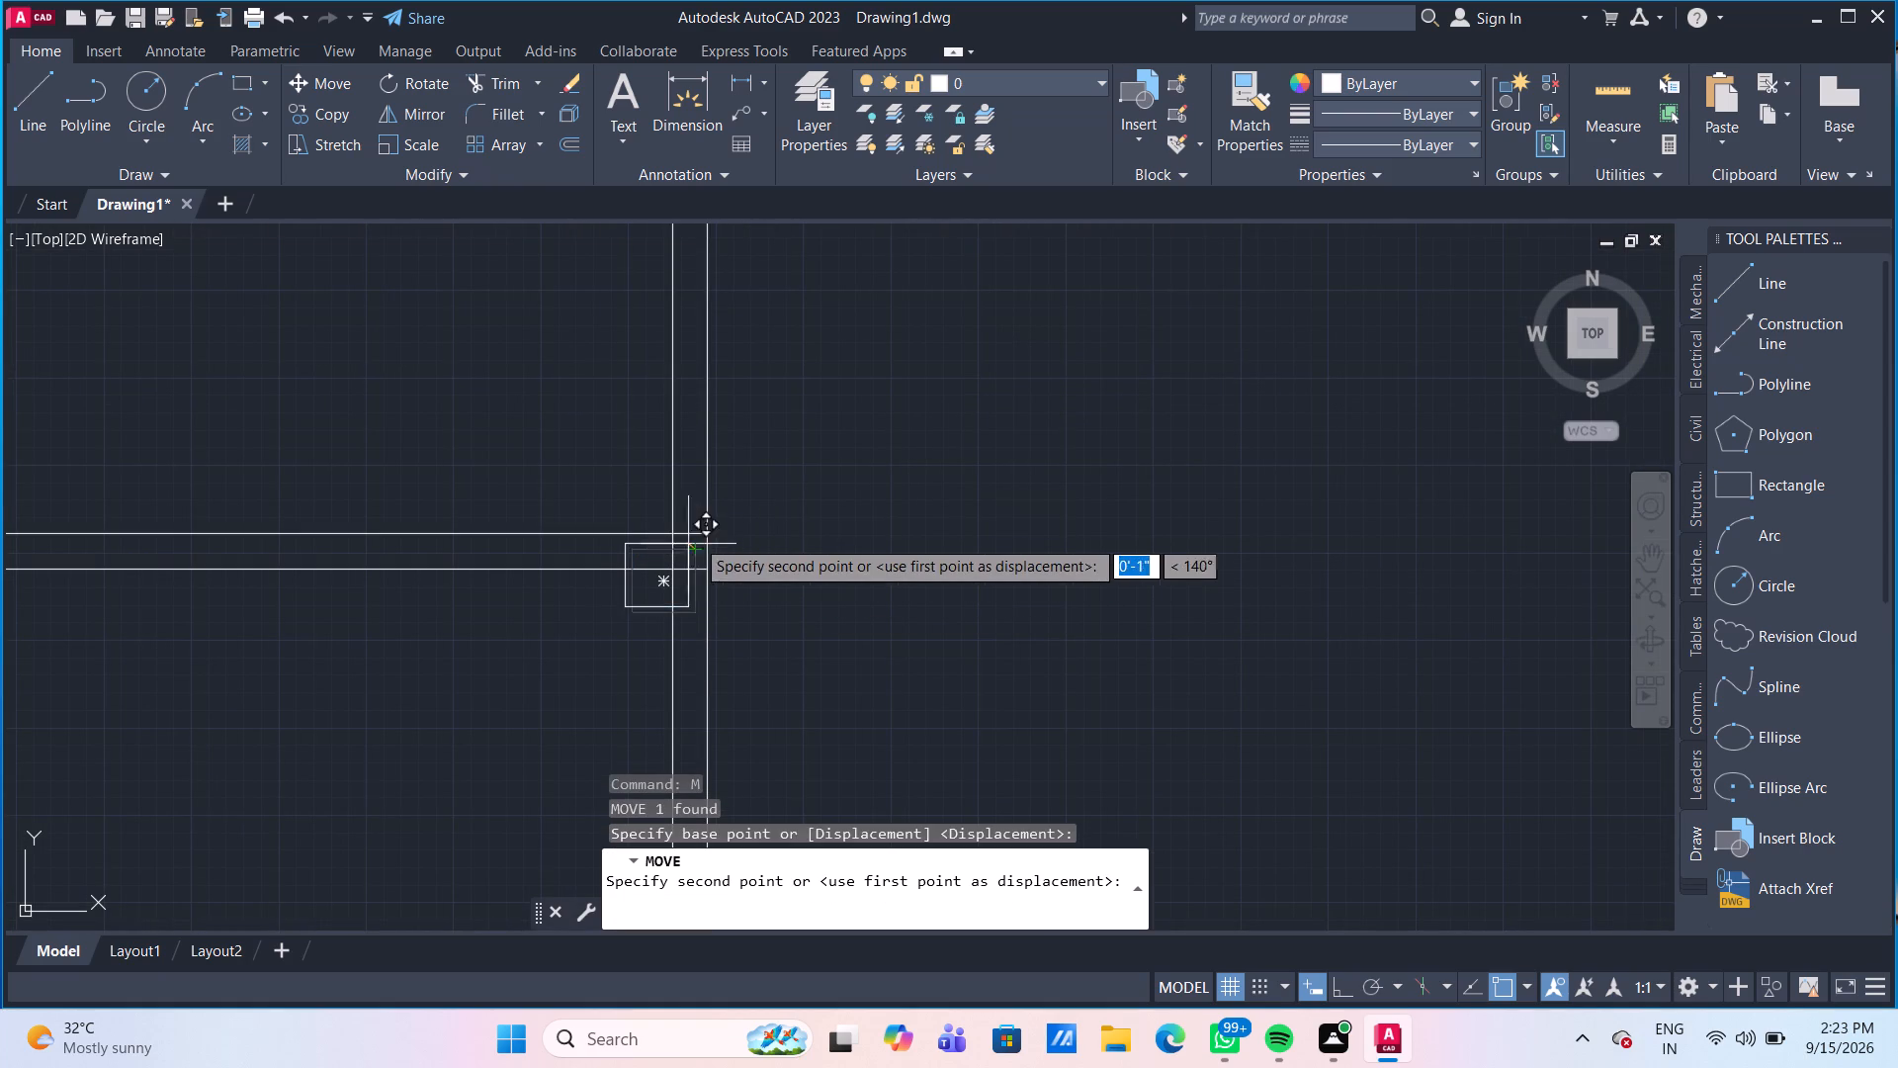
click(701, 533)
scroll(748, 544, up, 3)
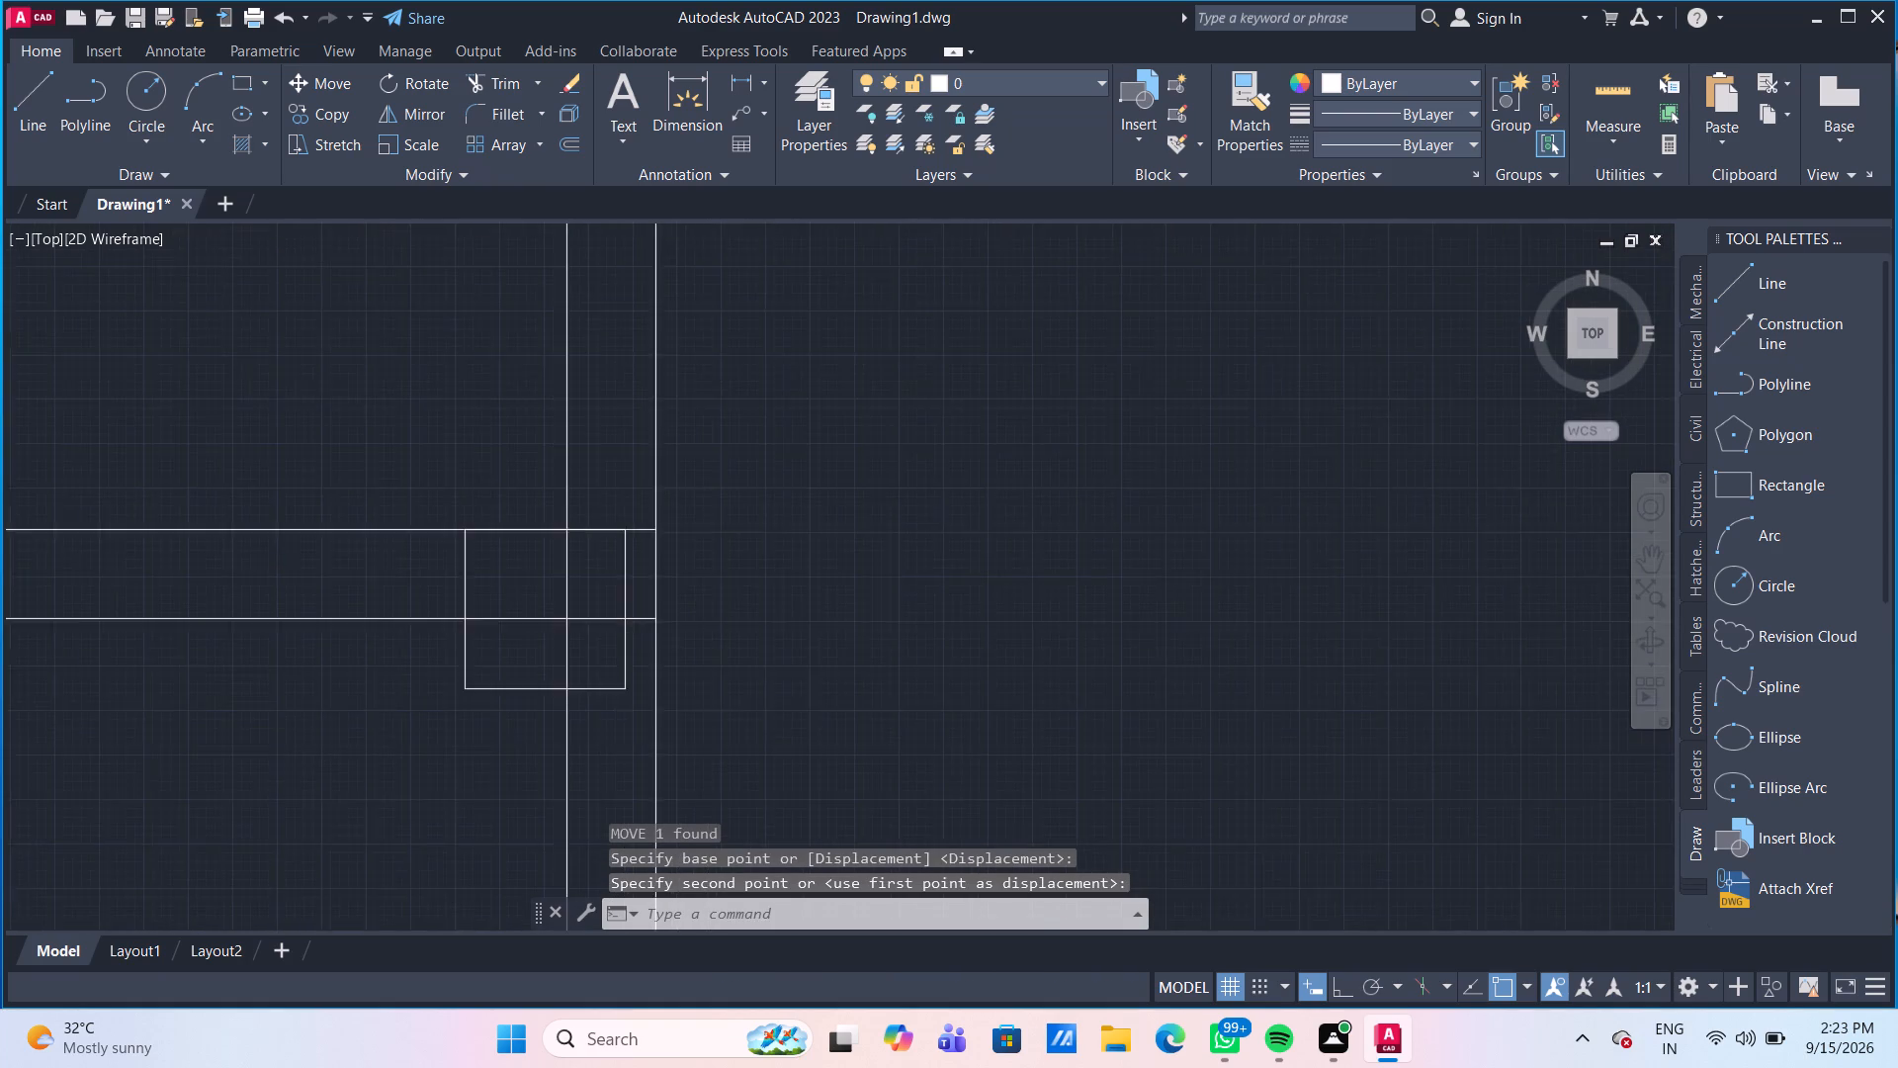
key(ctrl+z)
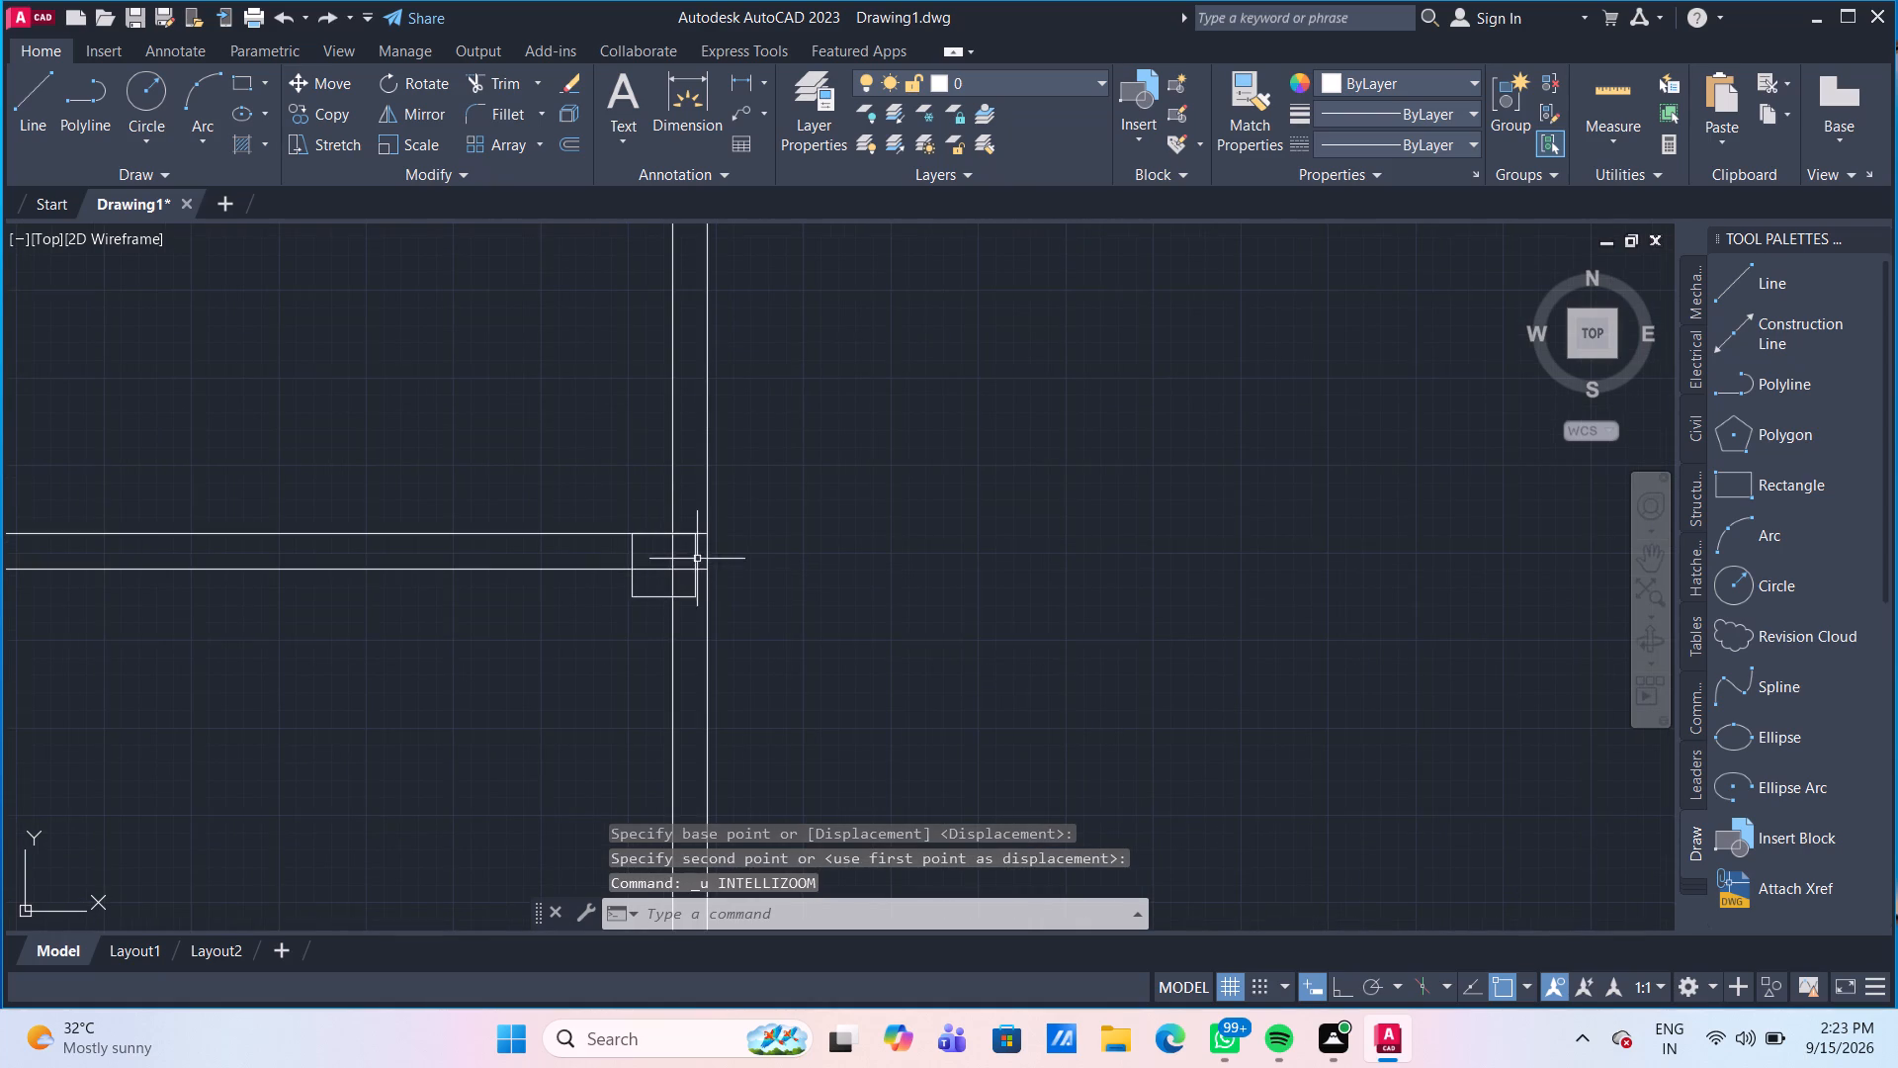
Move the same square right so its top-right corner sits on the right wall's outer line at the partition's upper line.
scroll(696, 544, up, 2)
click(688, 542)
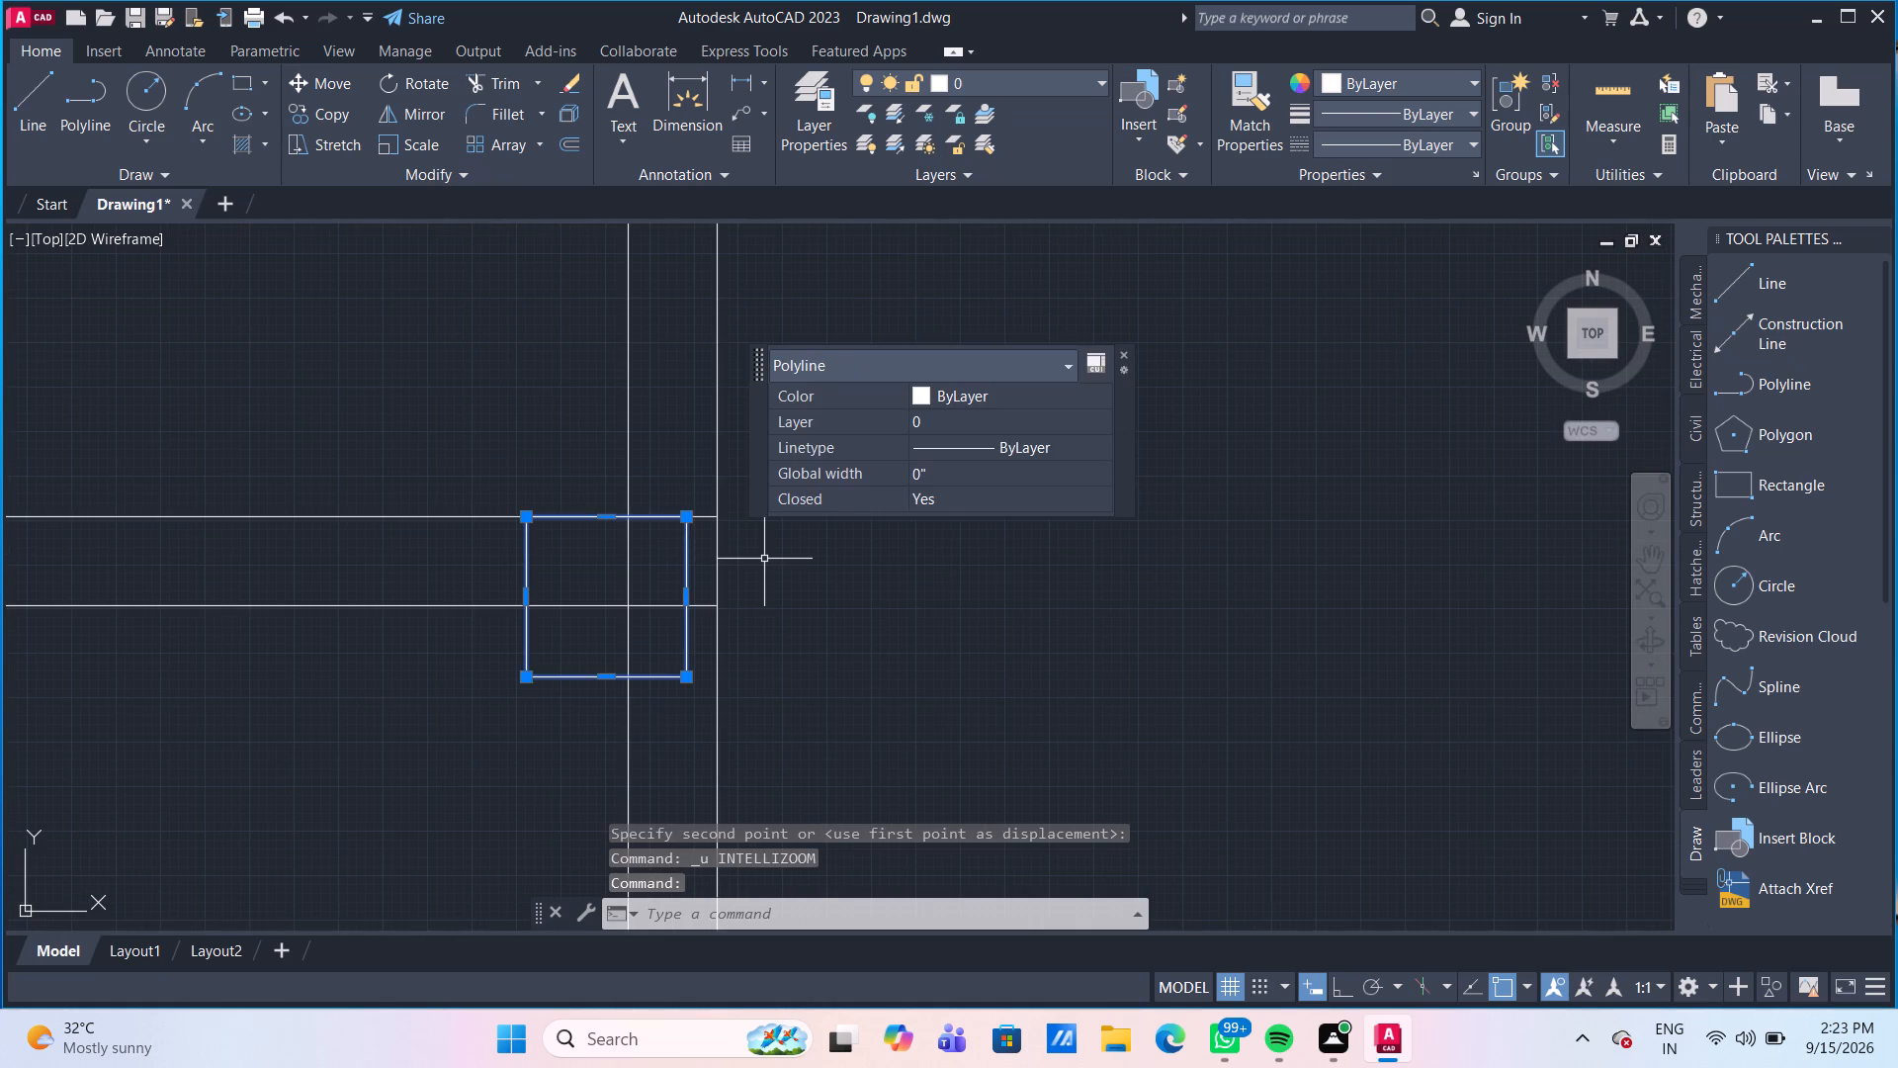
key(m)
key(Return)
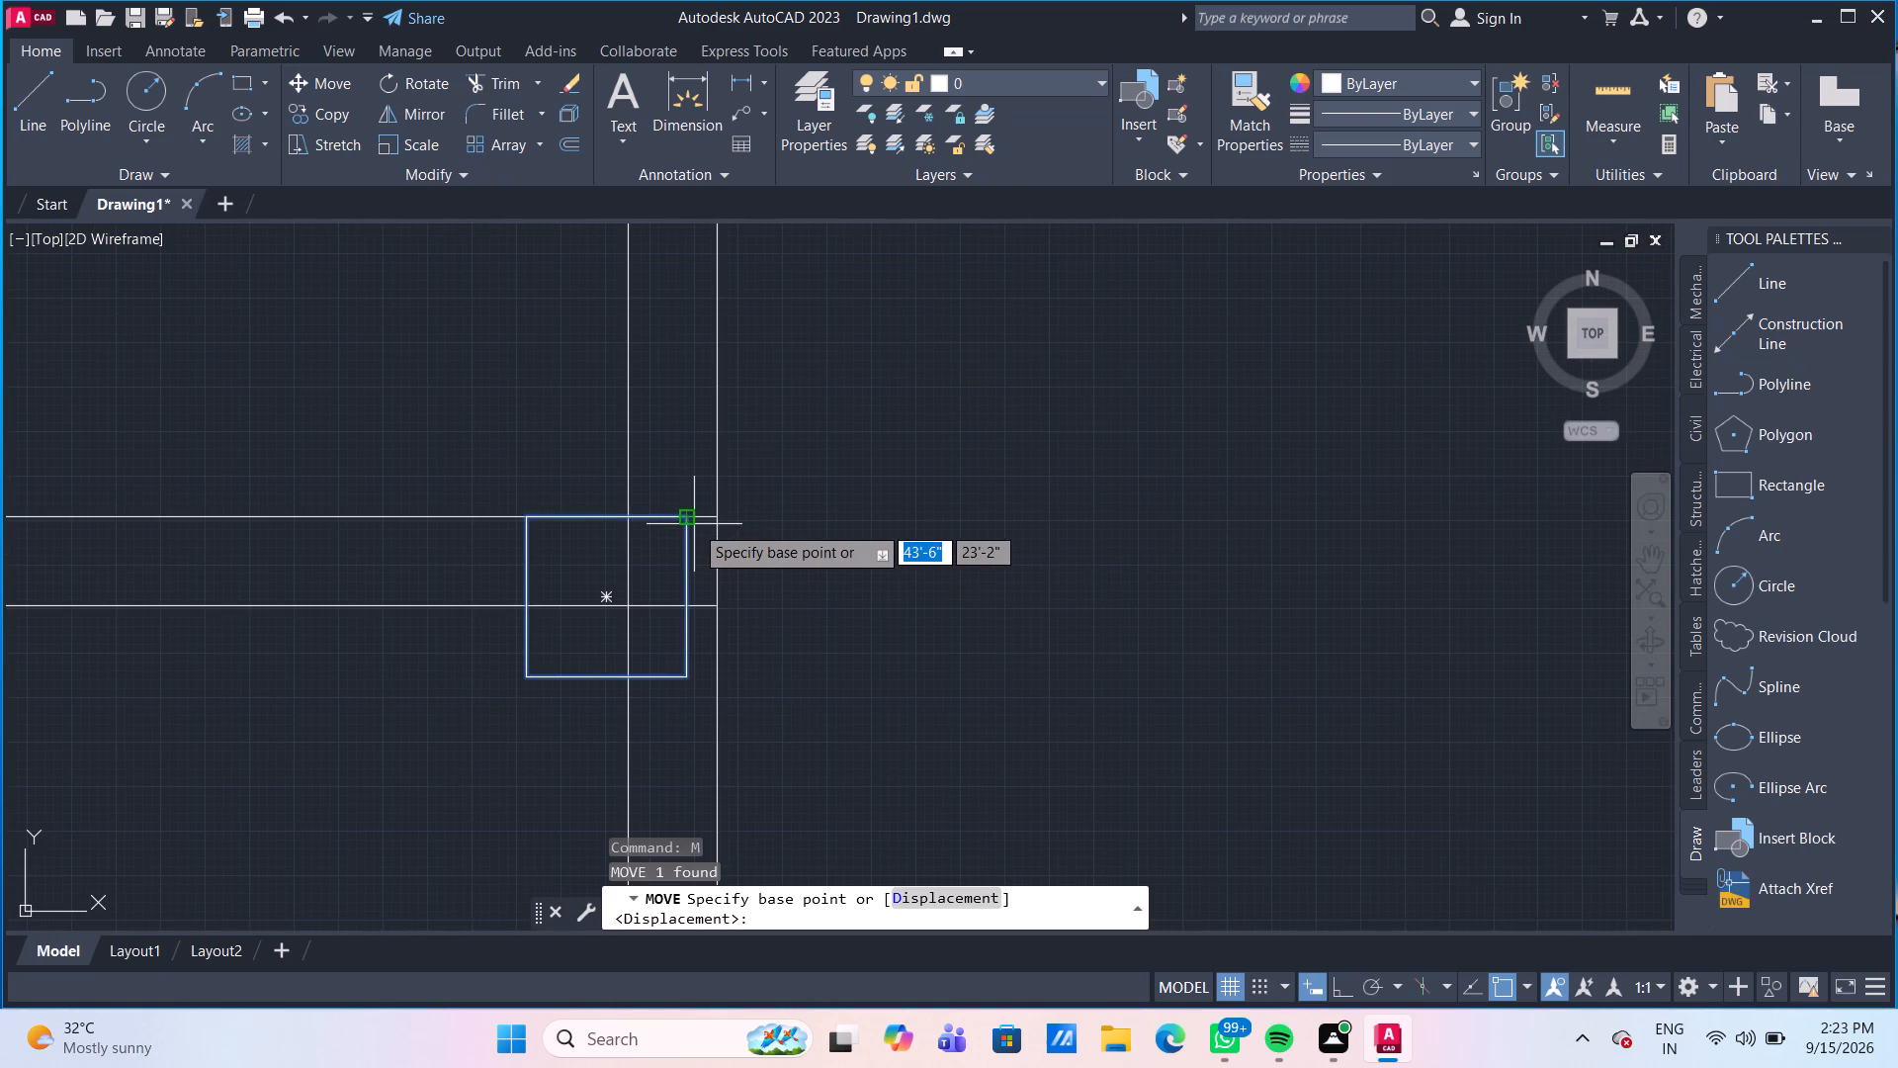
click(689, 520)
click(716, 520)
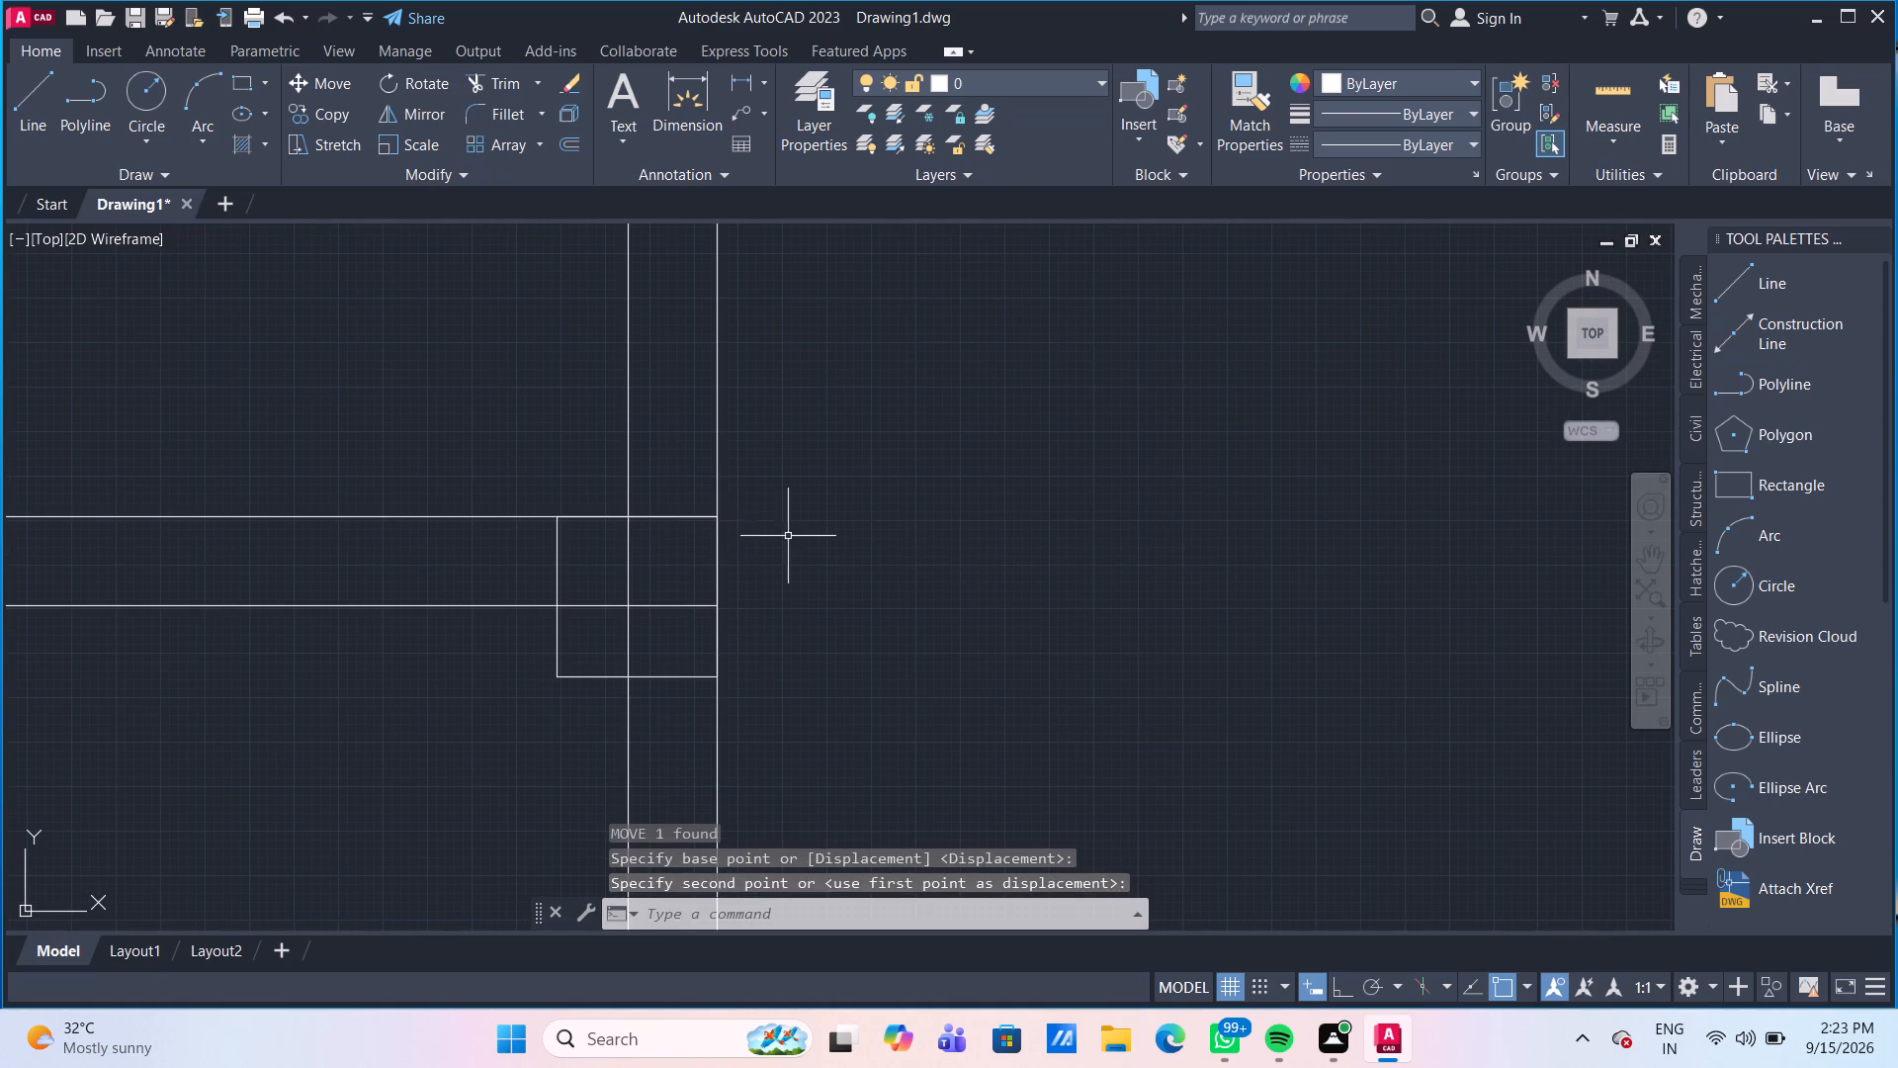
Copy the loose 9" square from its lower-right corner to where the upper horizontal partition's lower line meets the right wall's outer line.
scroll(830, 549, up, 1)
scroll(833, 549, down, 3)
scroll(932, 637, down, 2)
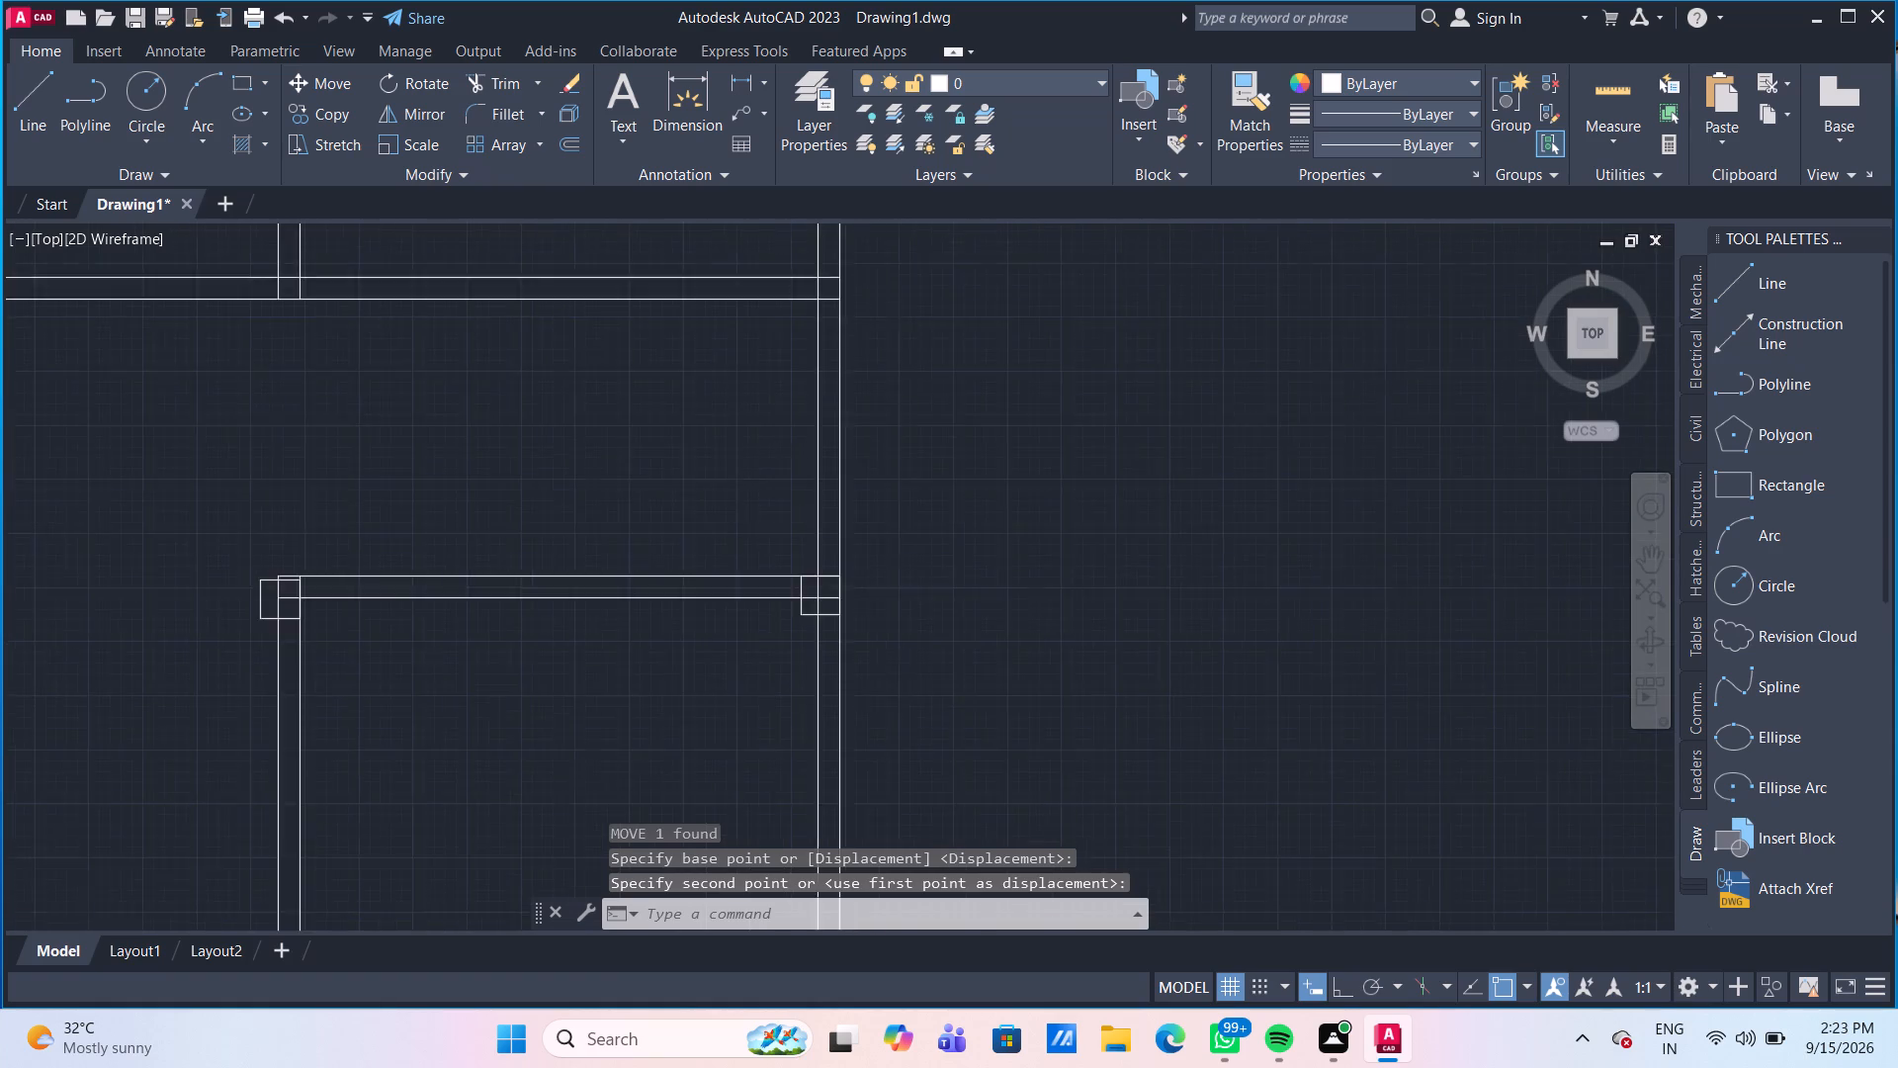
scroll(932, 637, down, 1)
middle_drag(949, 729, 930, 658)
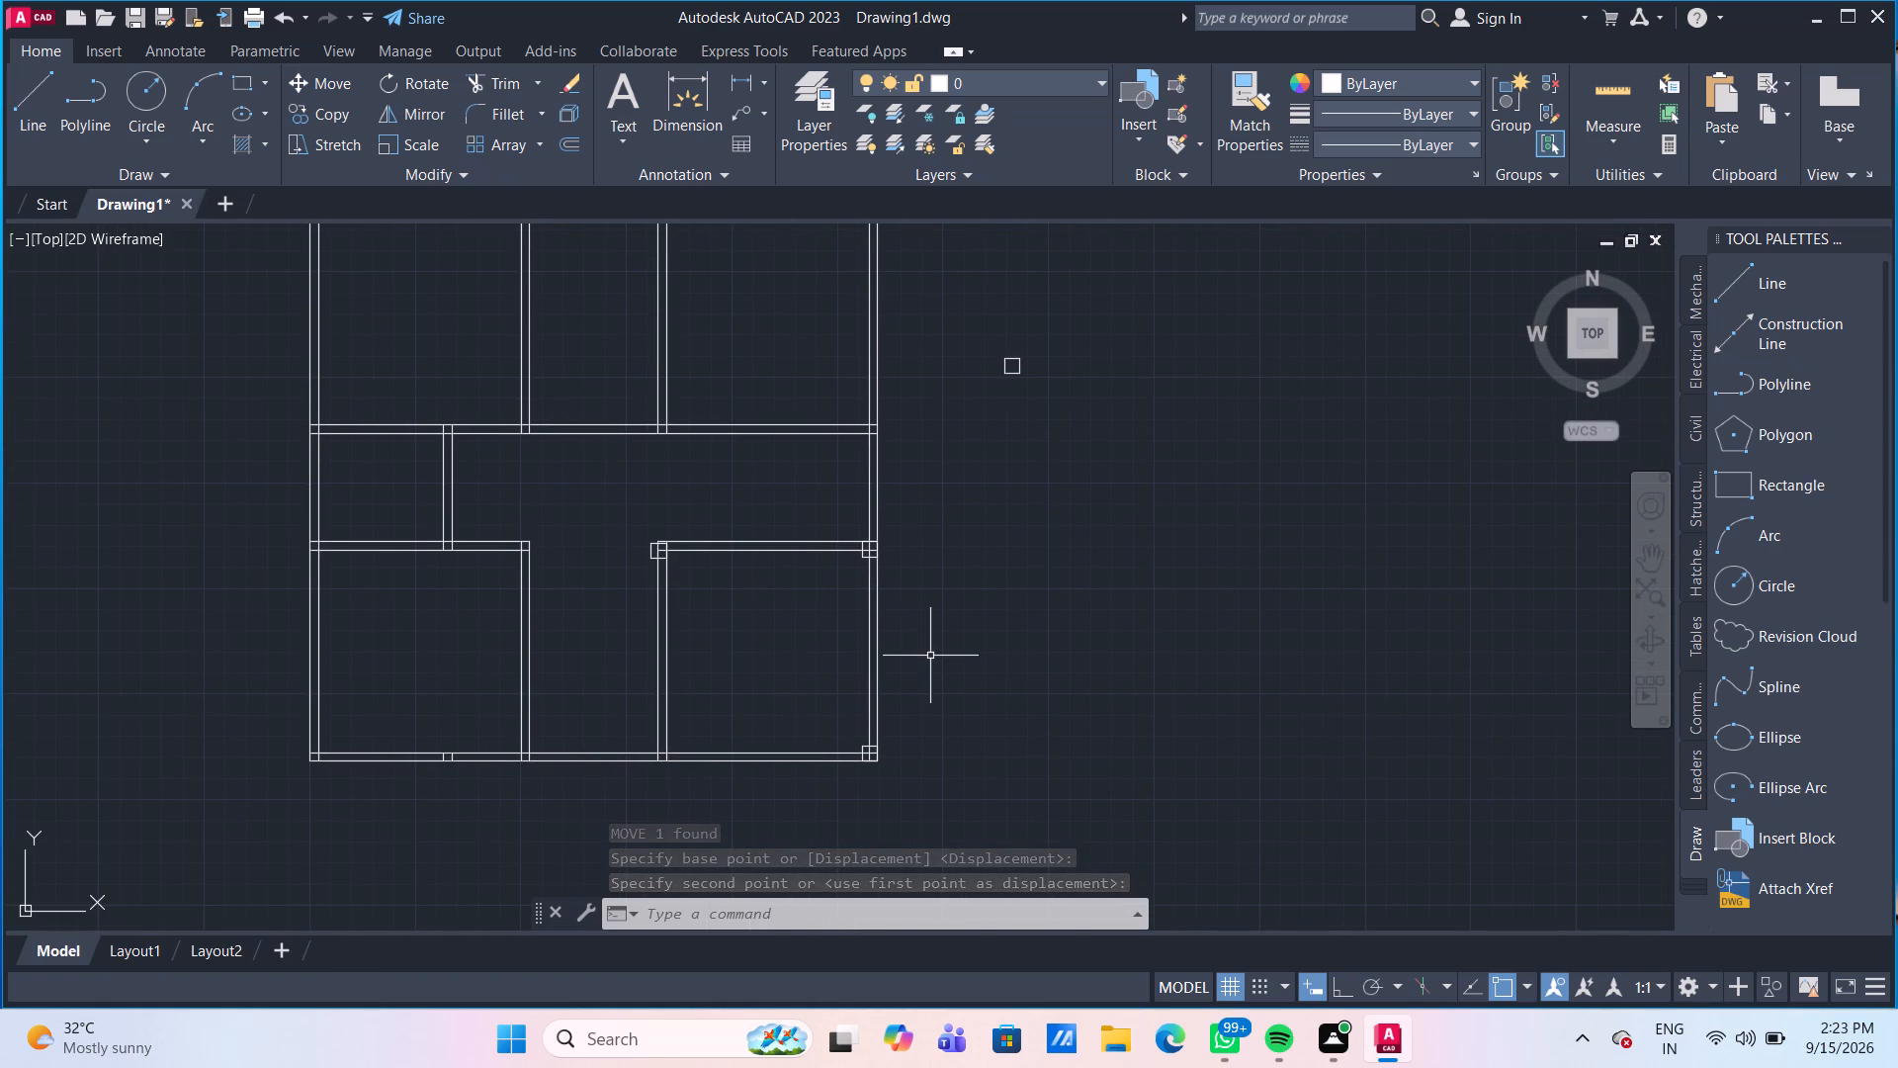
scroll(931, 404, up, 3)
middle_drag(921, 451, 846, 643)
scroll(847, 641, down, 2)
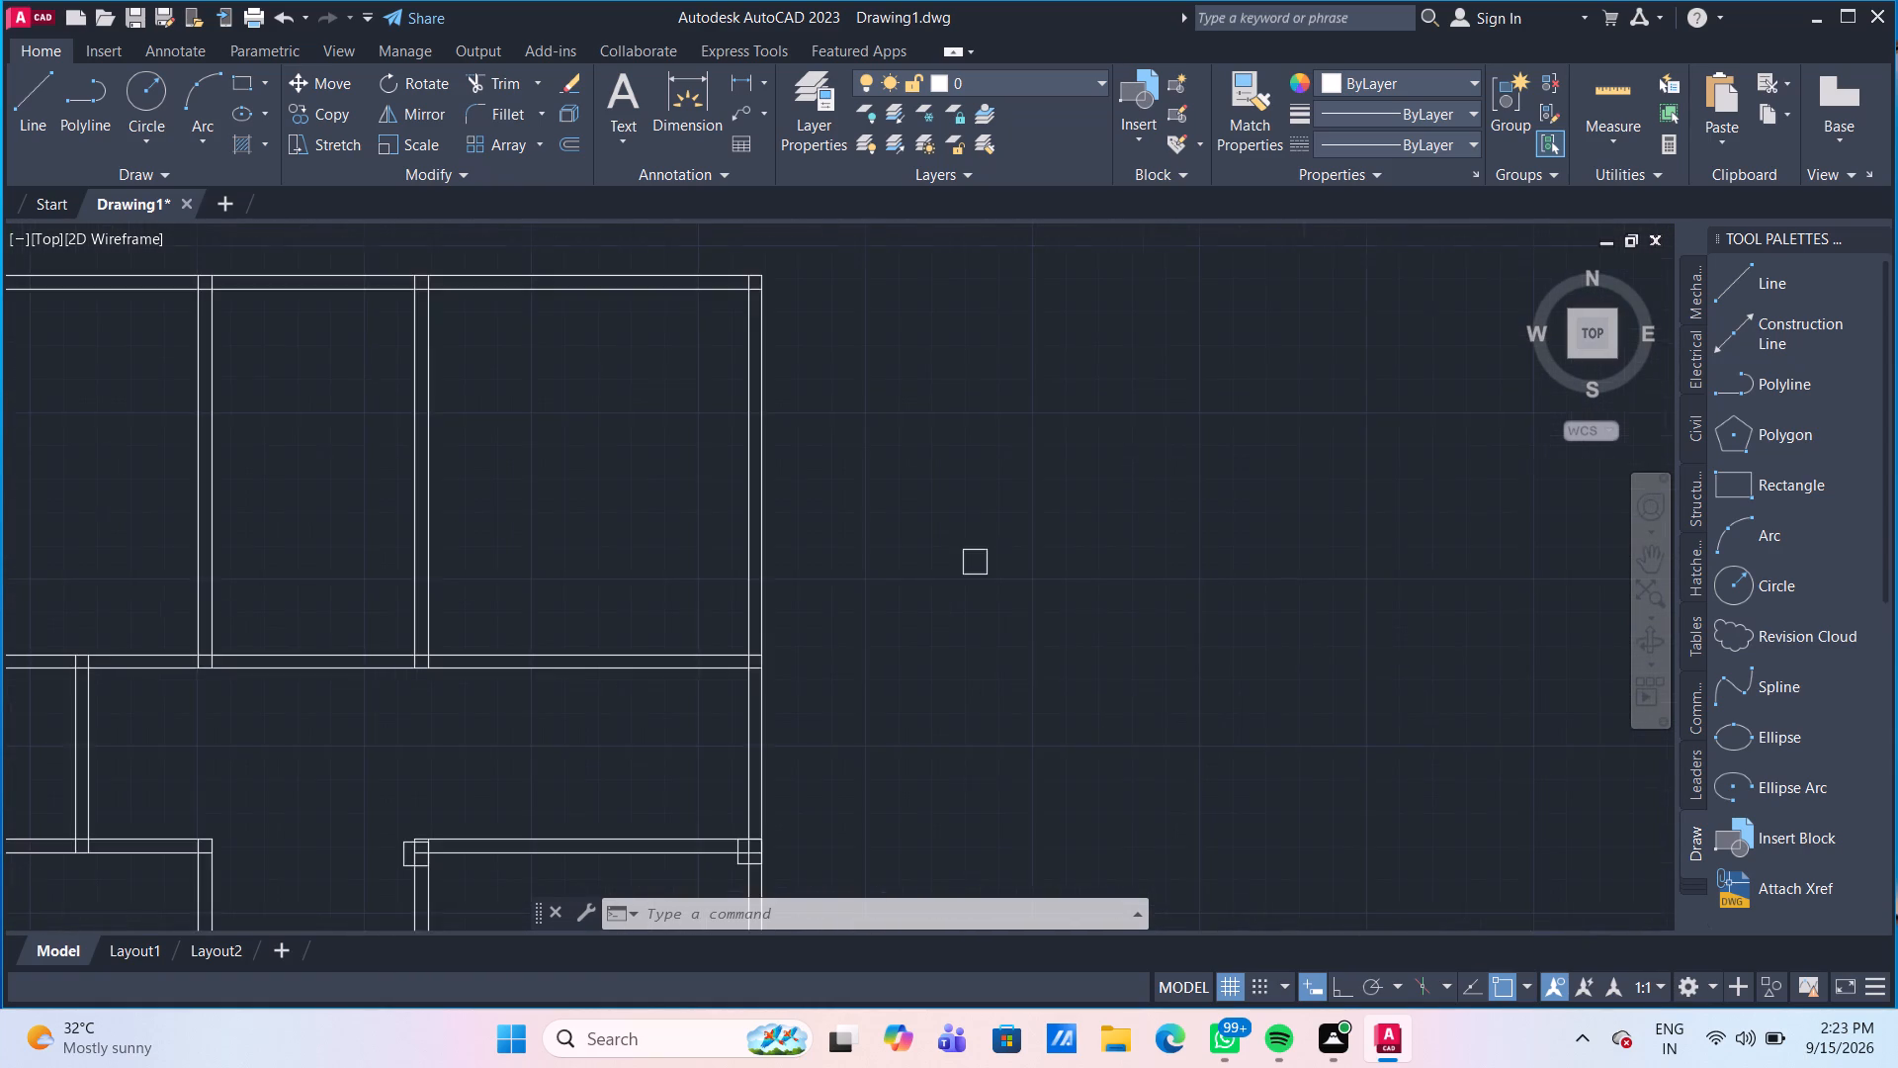
scroll(846, 643, down, 1)
scroll(864, 630, up, 1)
middle_drag(864, 630, 841, 652)
scroll(783, 705, up, 1)
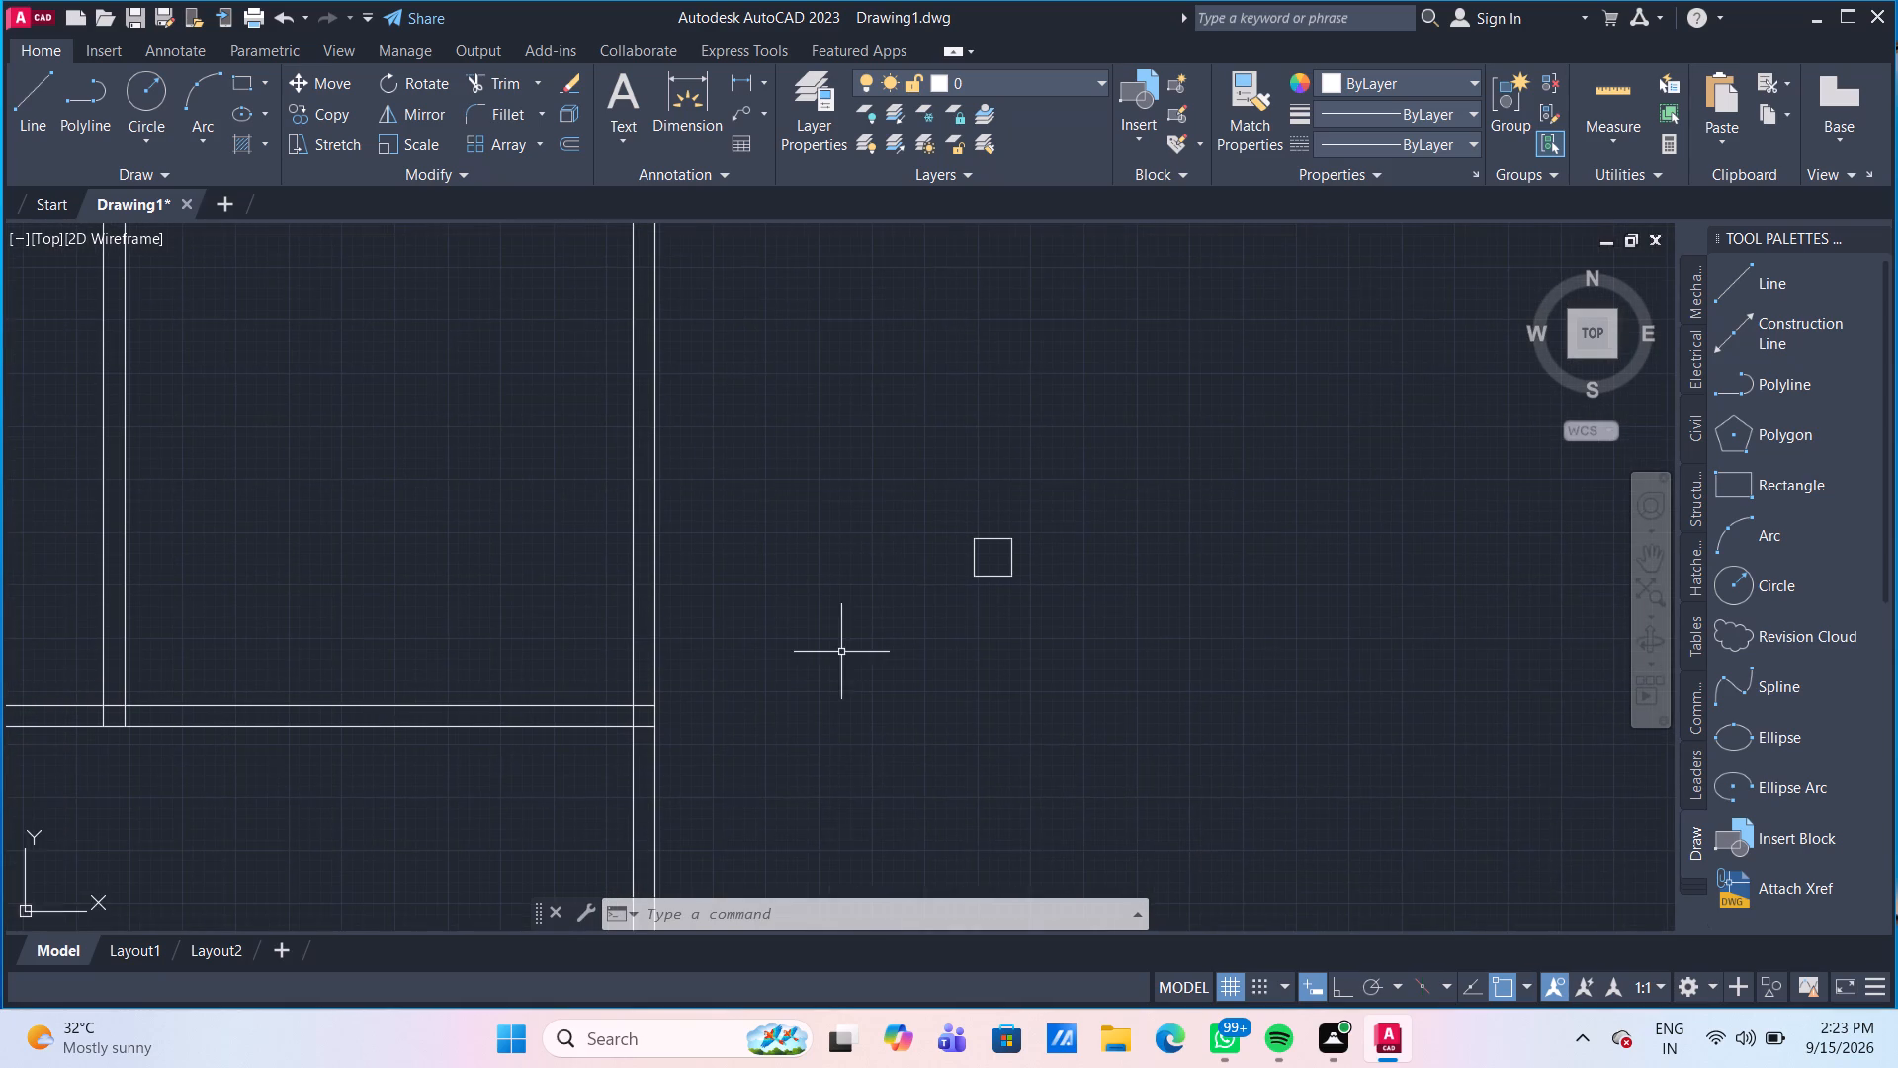
scroll(841, 652, down, 1)
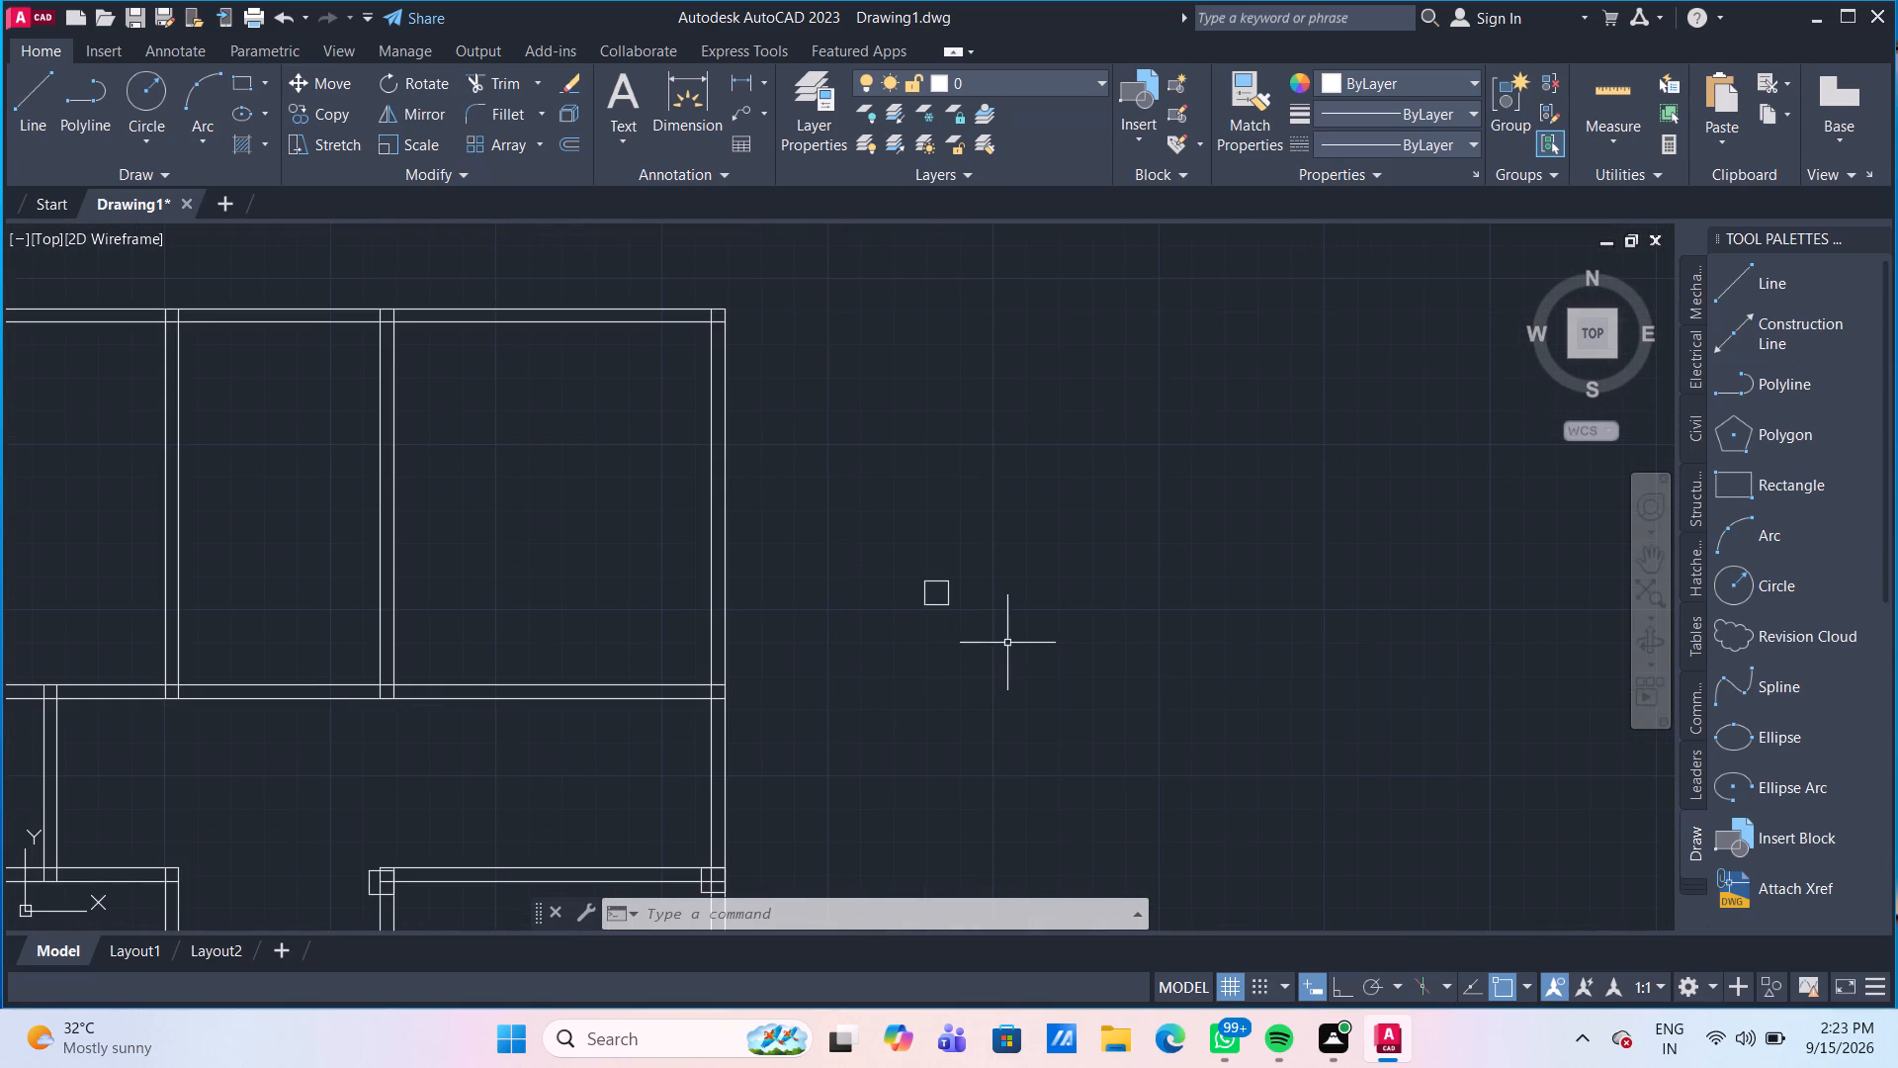
drag(1003, 641, 939, 595)
click(890, 527)
text(CO)
key(Return)
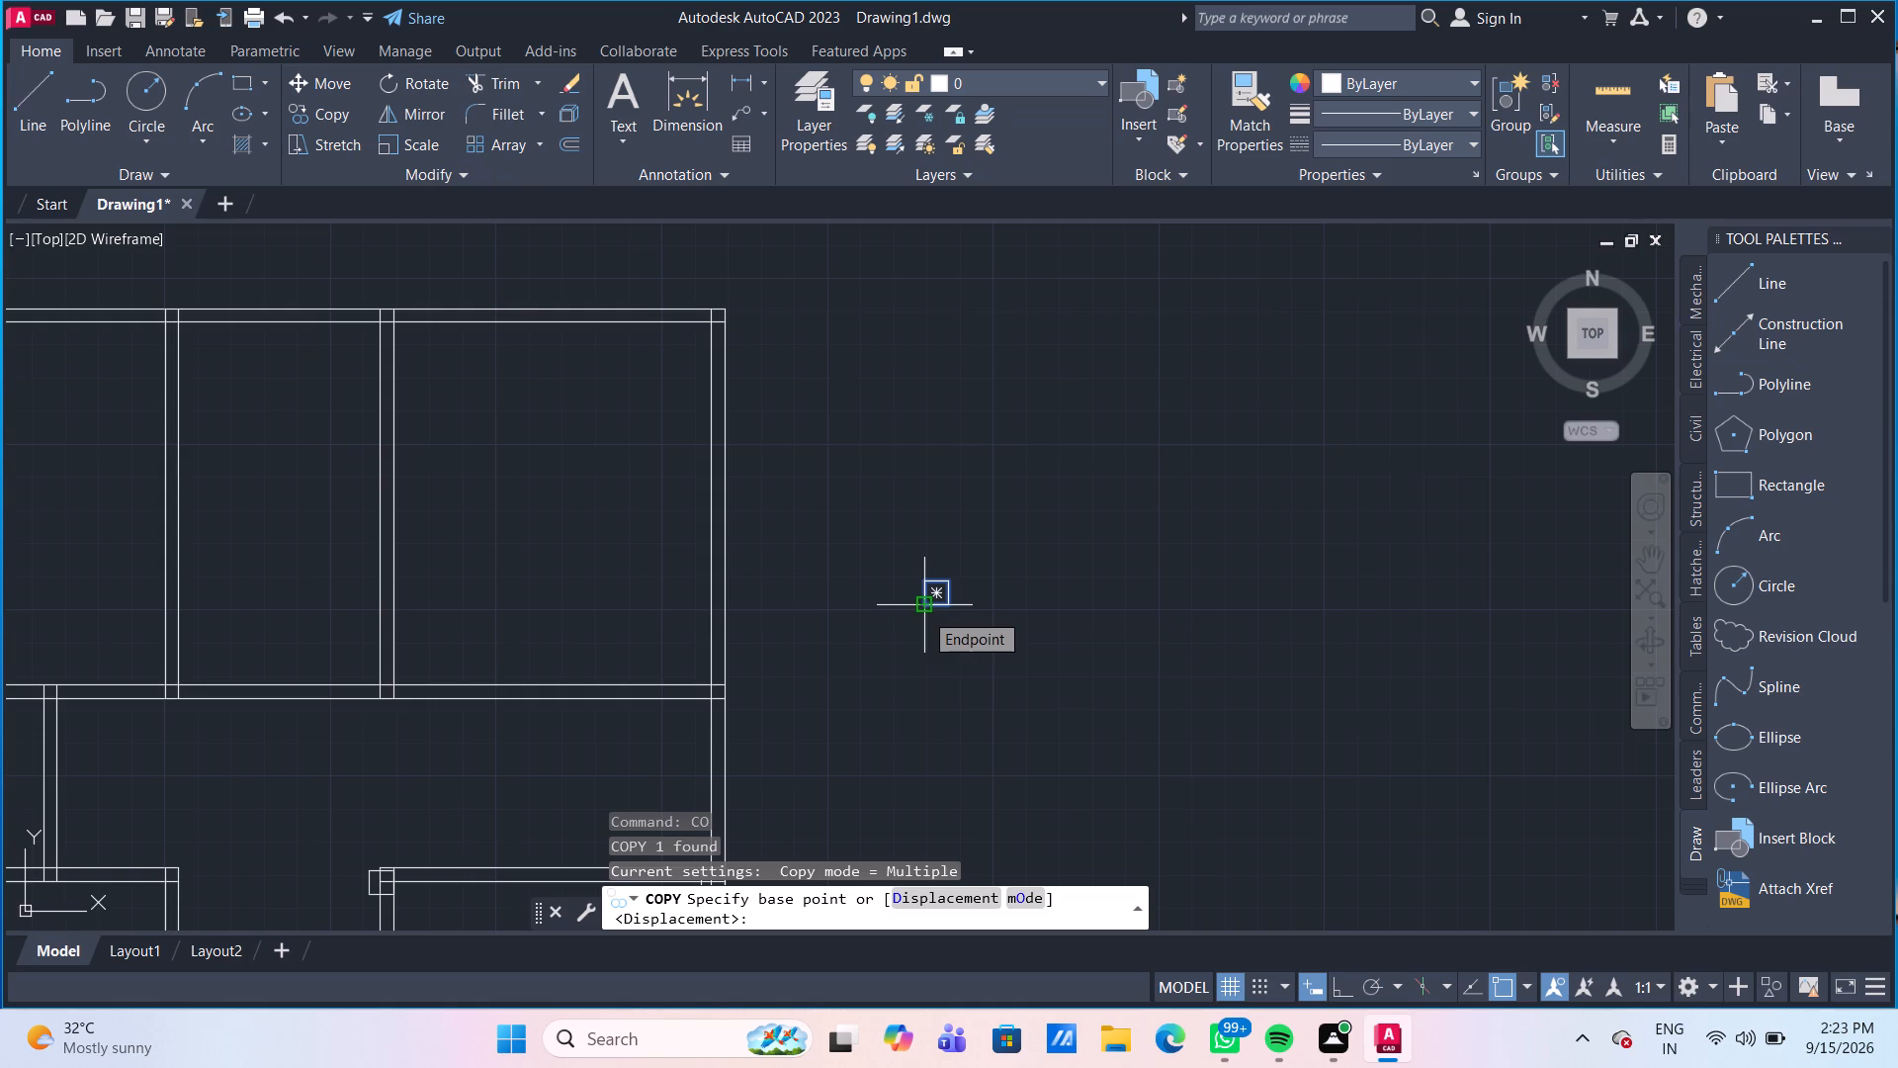
click(950, 609)
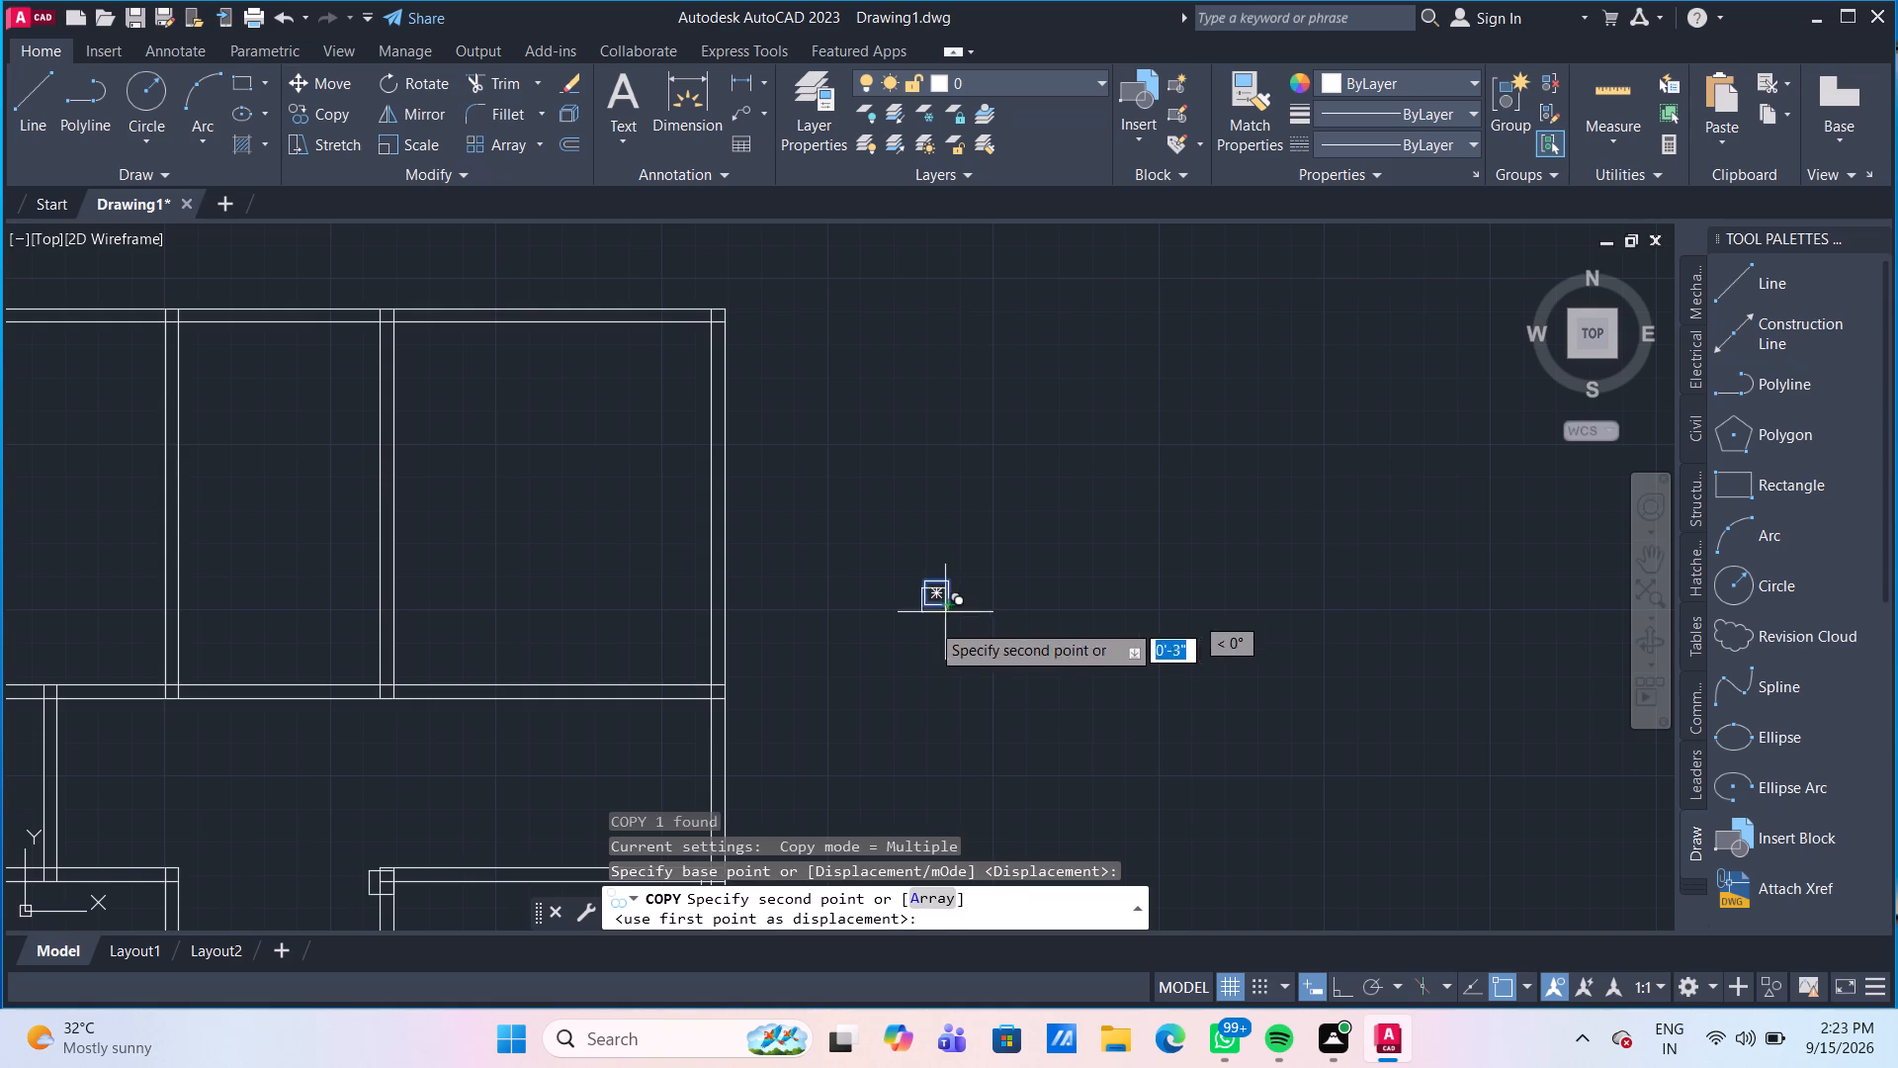
scroll(712, 670, up, 3)
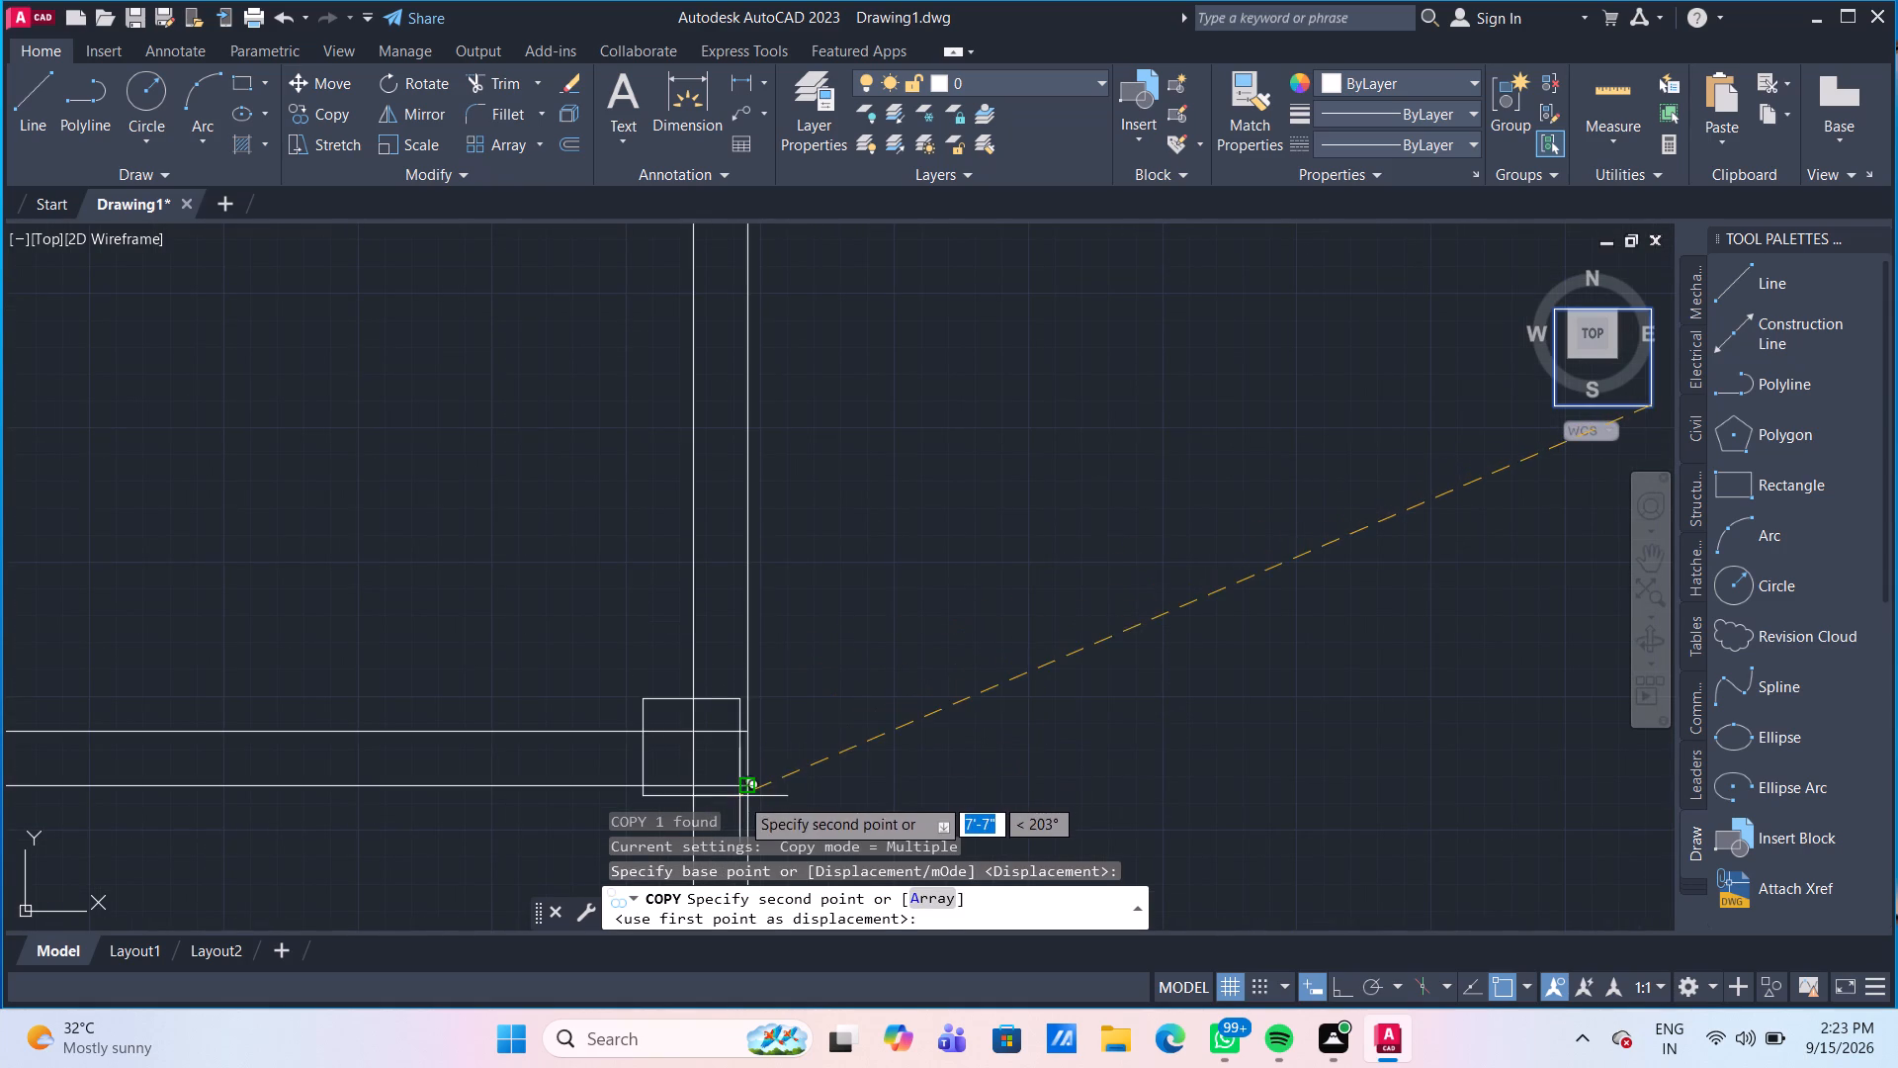
click(751, 787)
Place another copy with its lower-right corner where the left upper vertical partition's right line meets the upper horizontal partition's lower line.
scroll(618, 716, down, 4)
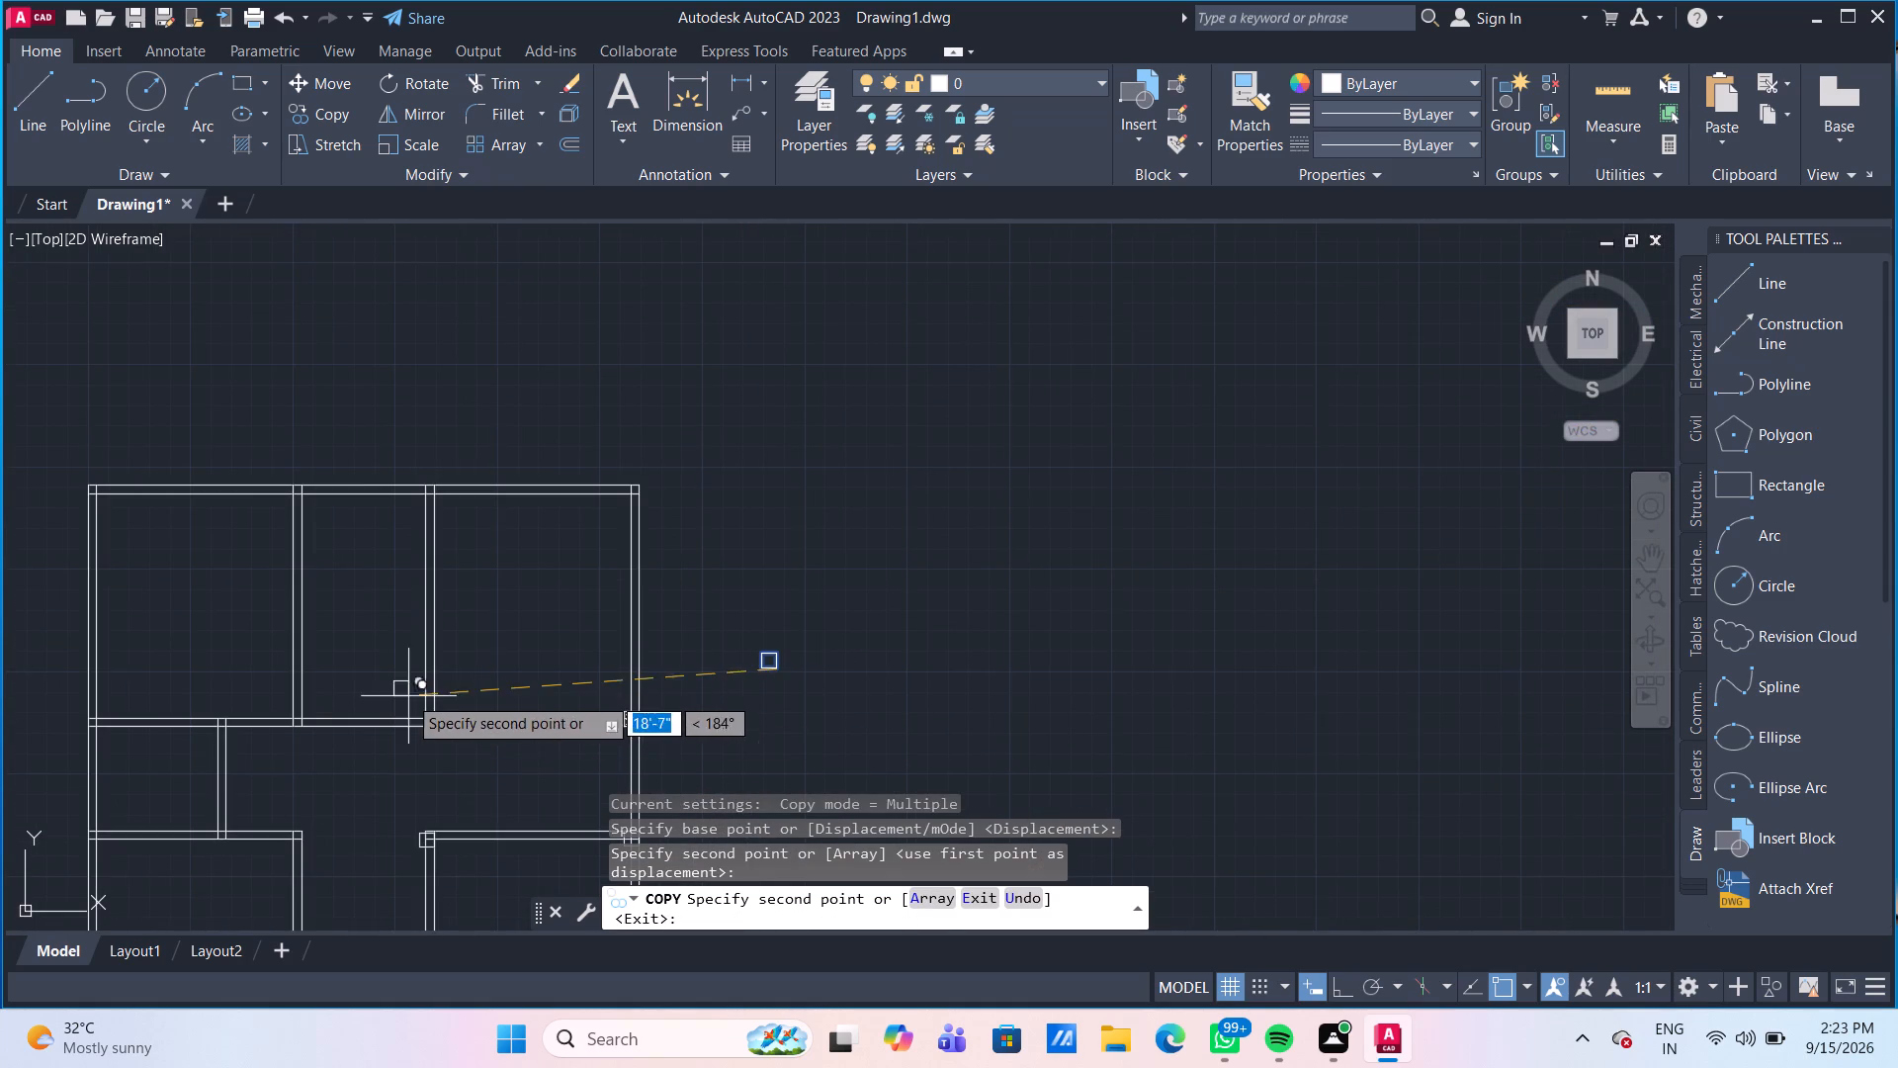
middle_drag(295, 699, 385, 706)
scroll(380, 707, up, 4)
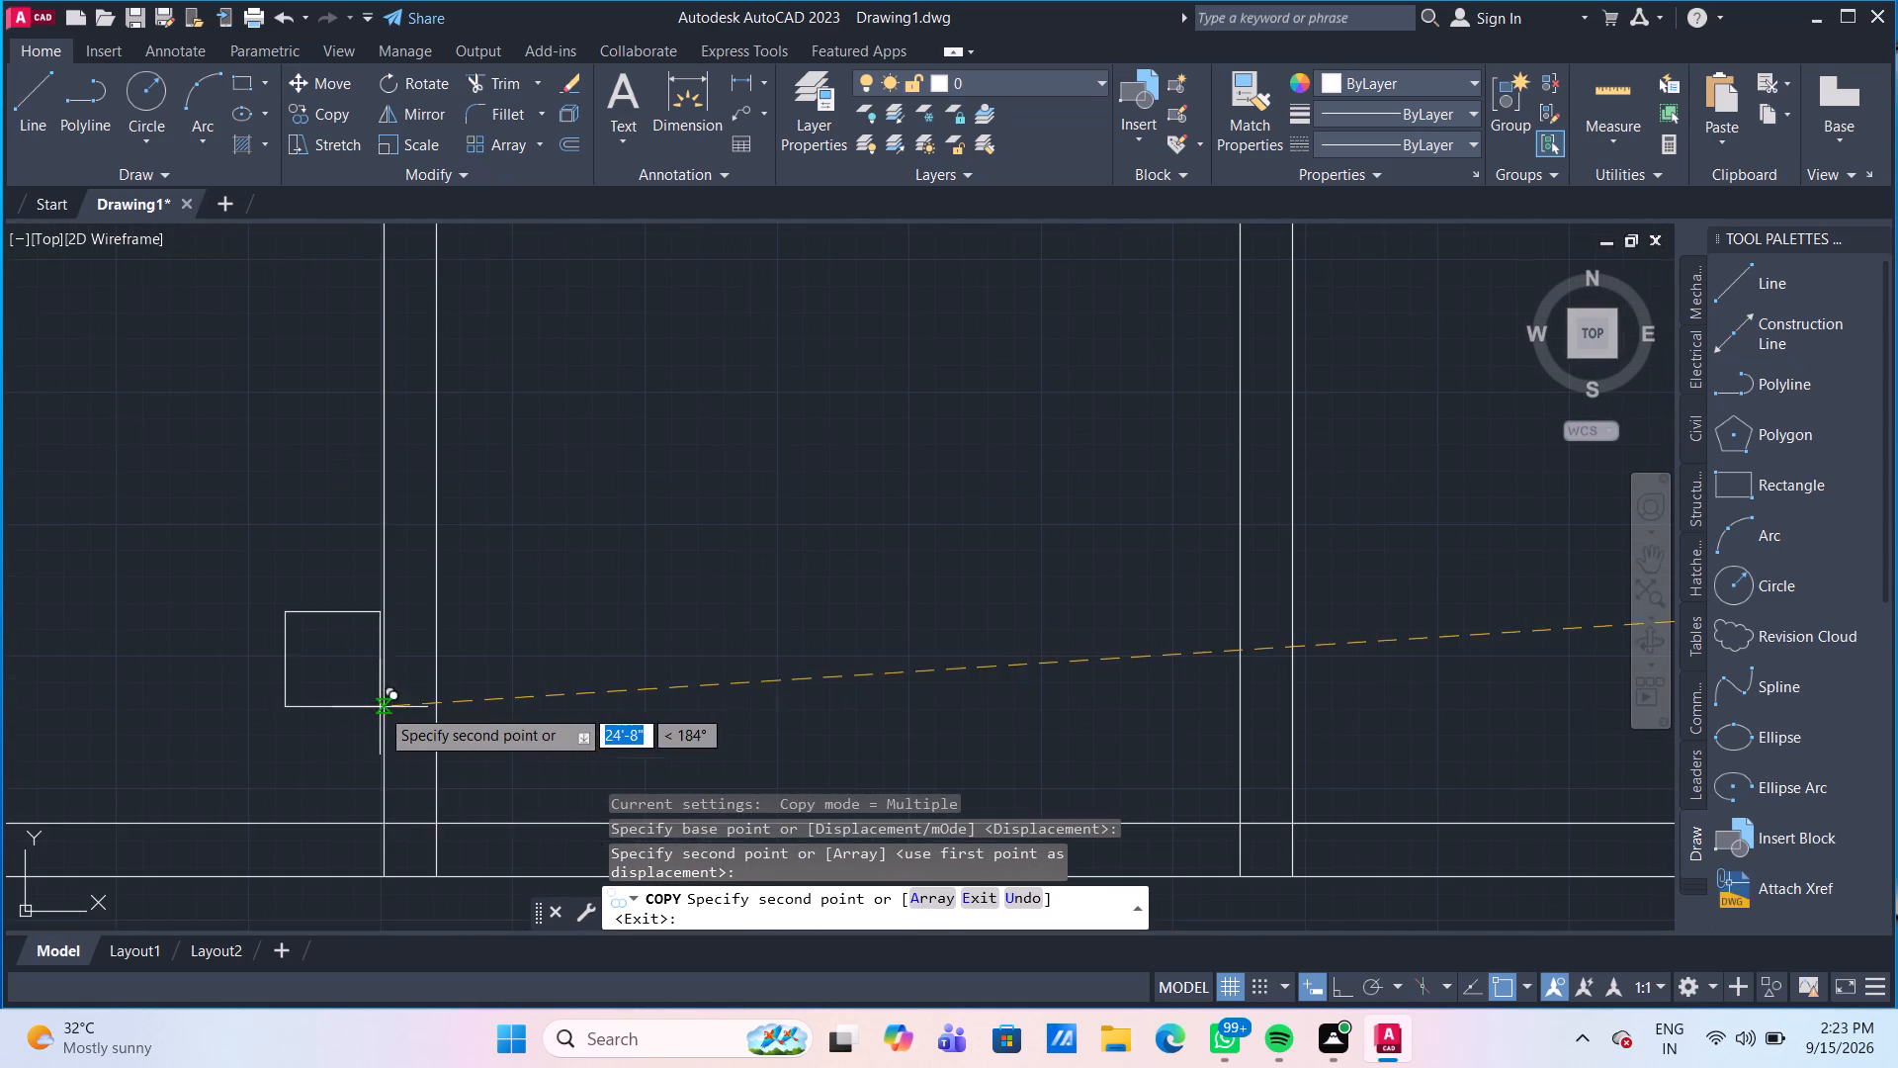
click(435, 875)
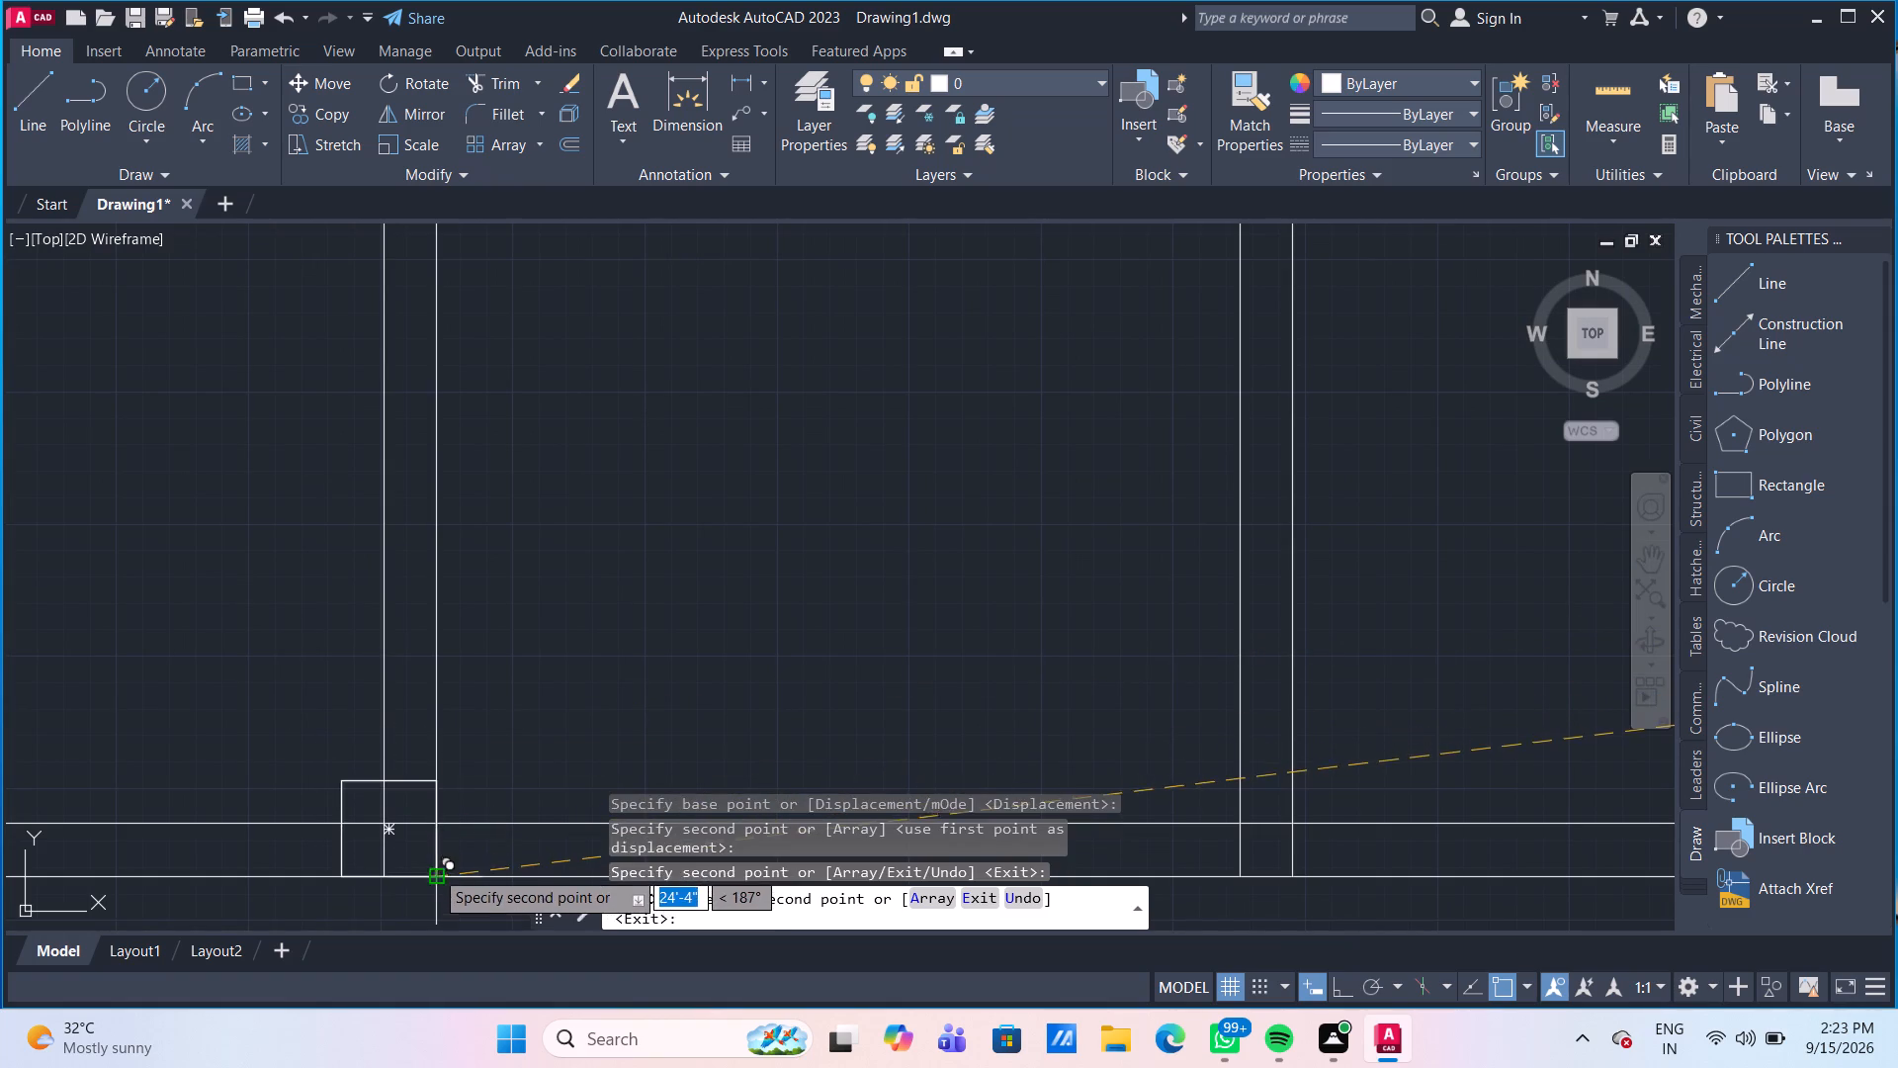
Place another copy on the upper horizontal partition's upper line, overlapping the right upper vertical partition's right line, and end the copying.
scroll(557, 734, down, 4)
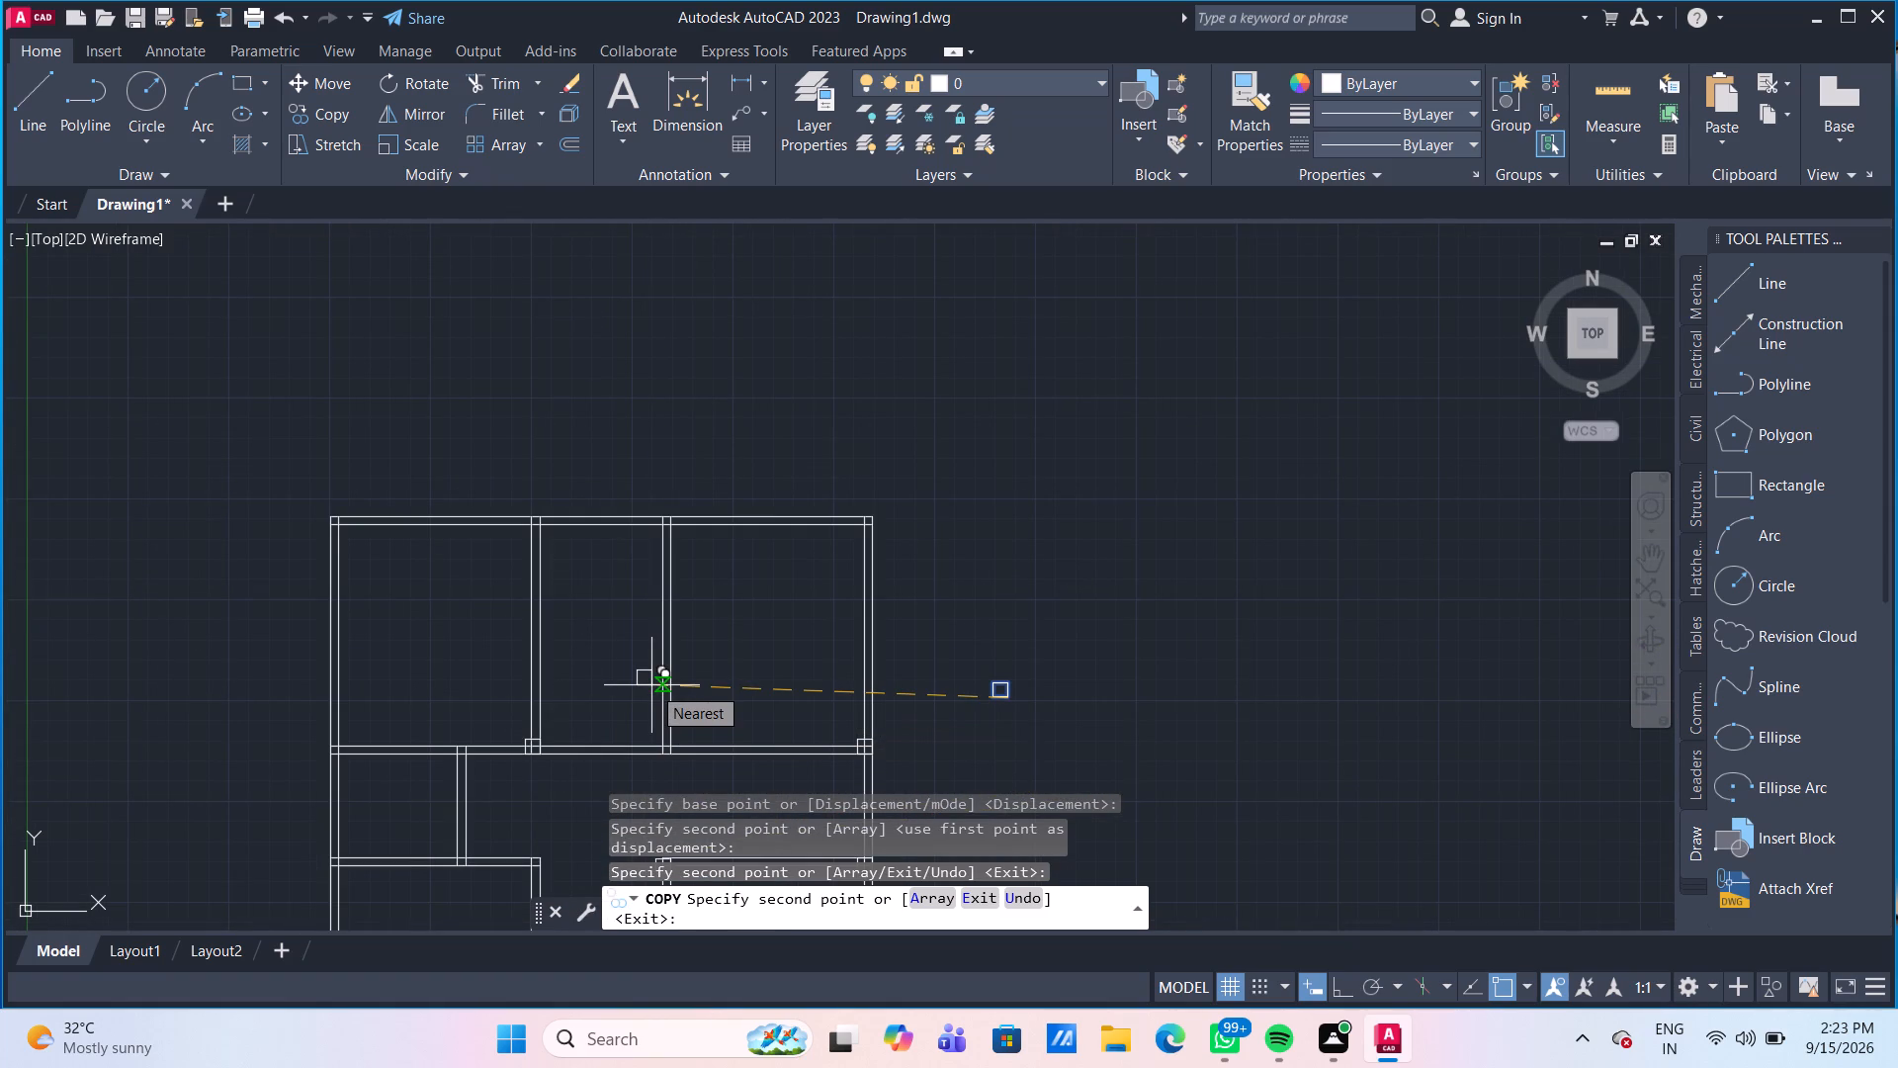
middle_drag(651, 685, 649, 508)
scroll(713, 567, up, 1)
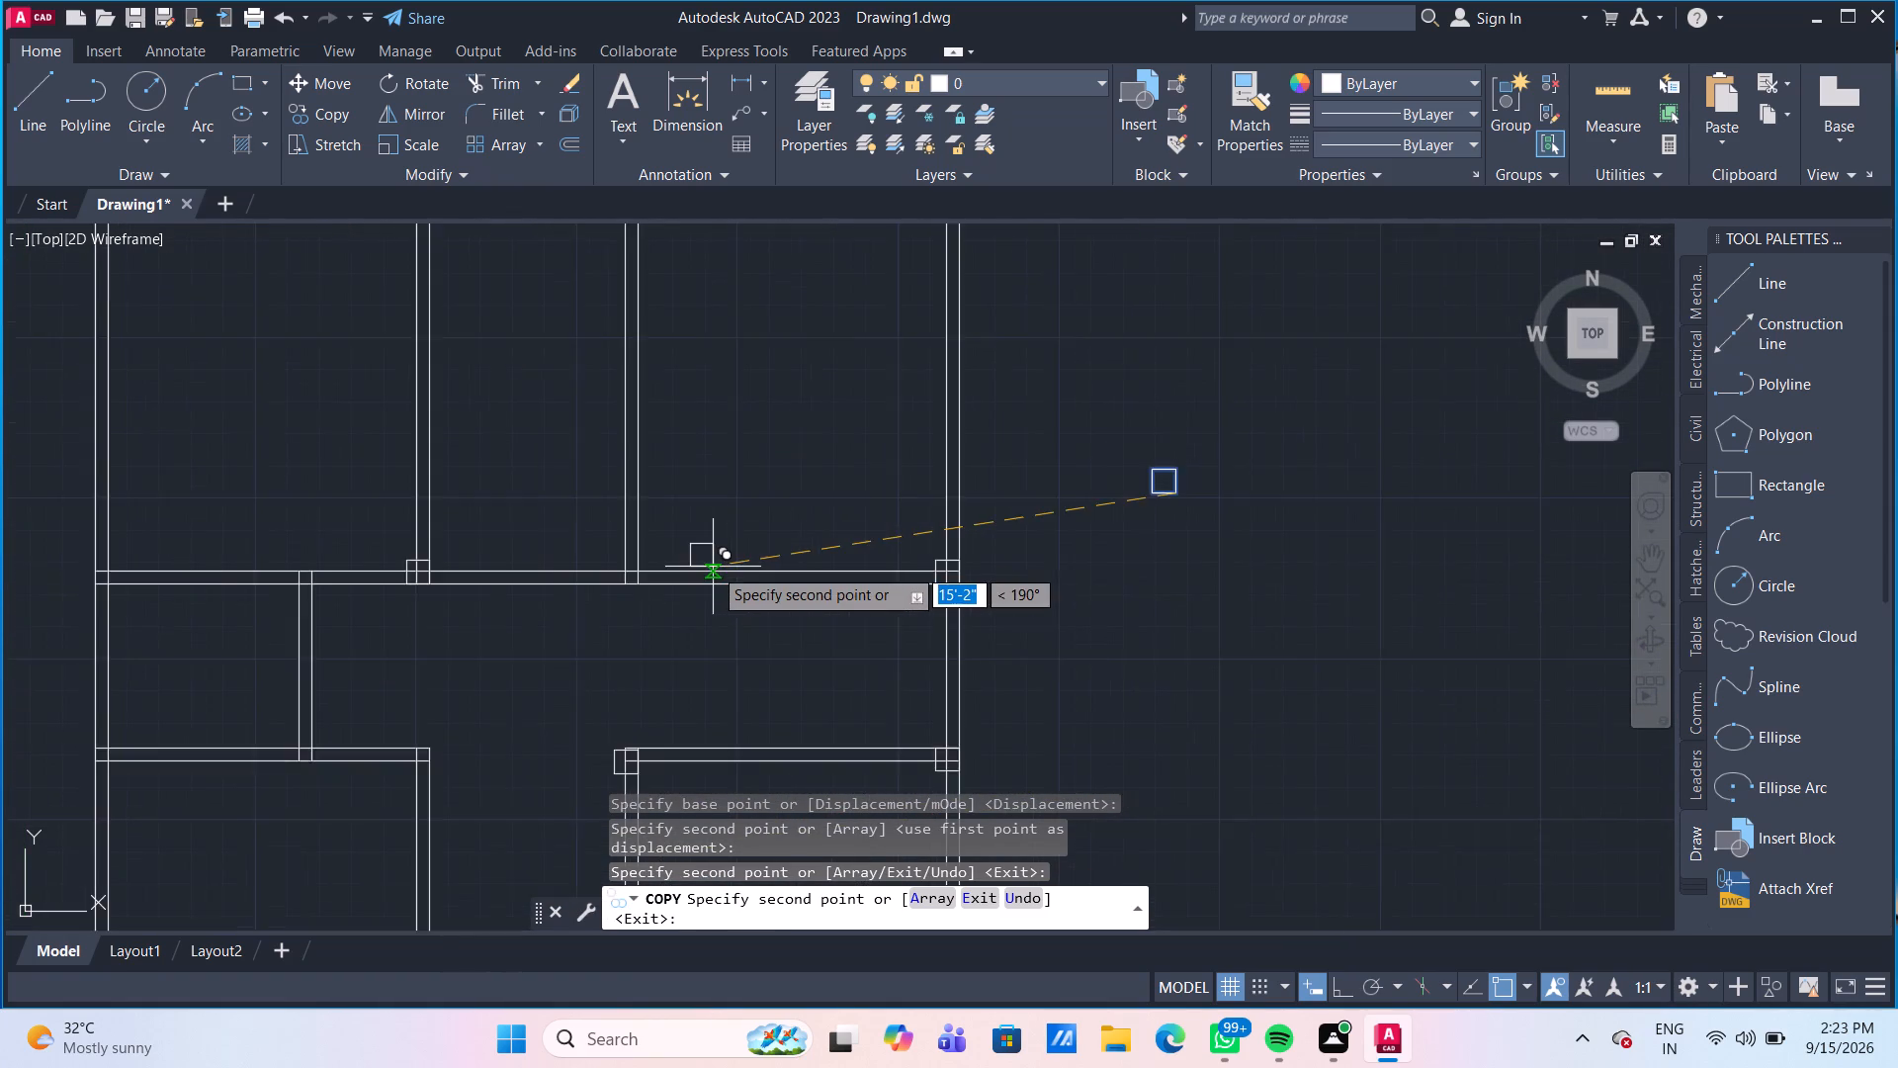
scroll(713, 567, up, 2)
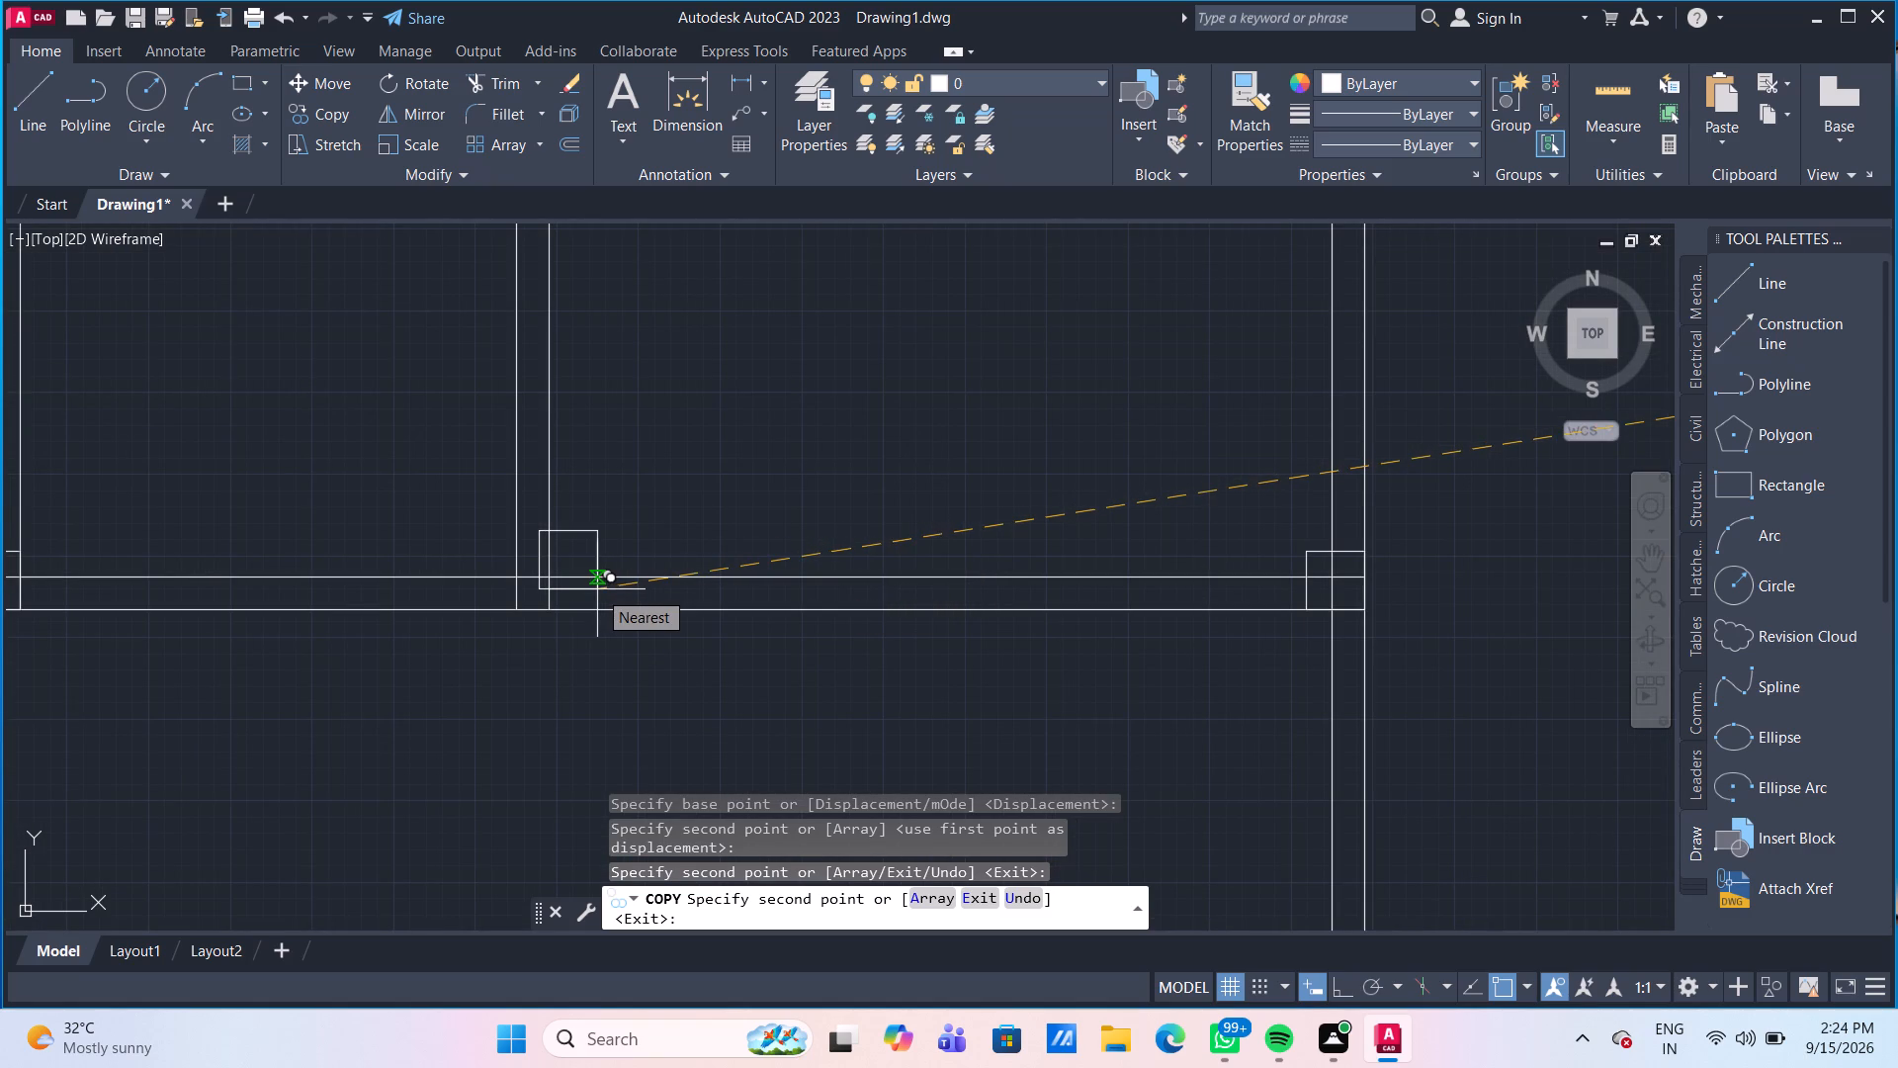
click(597, 589)
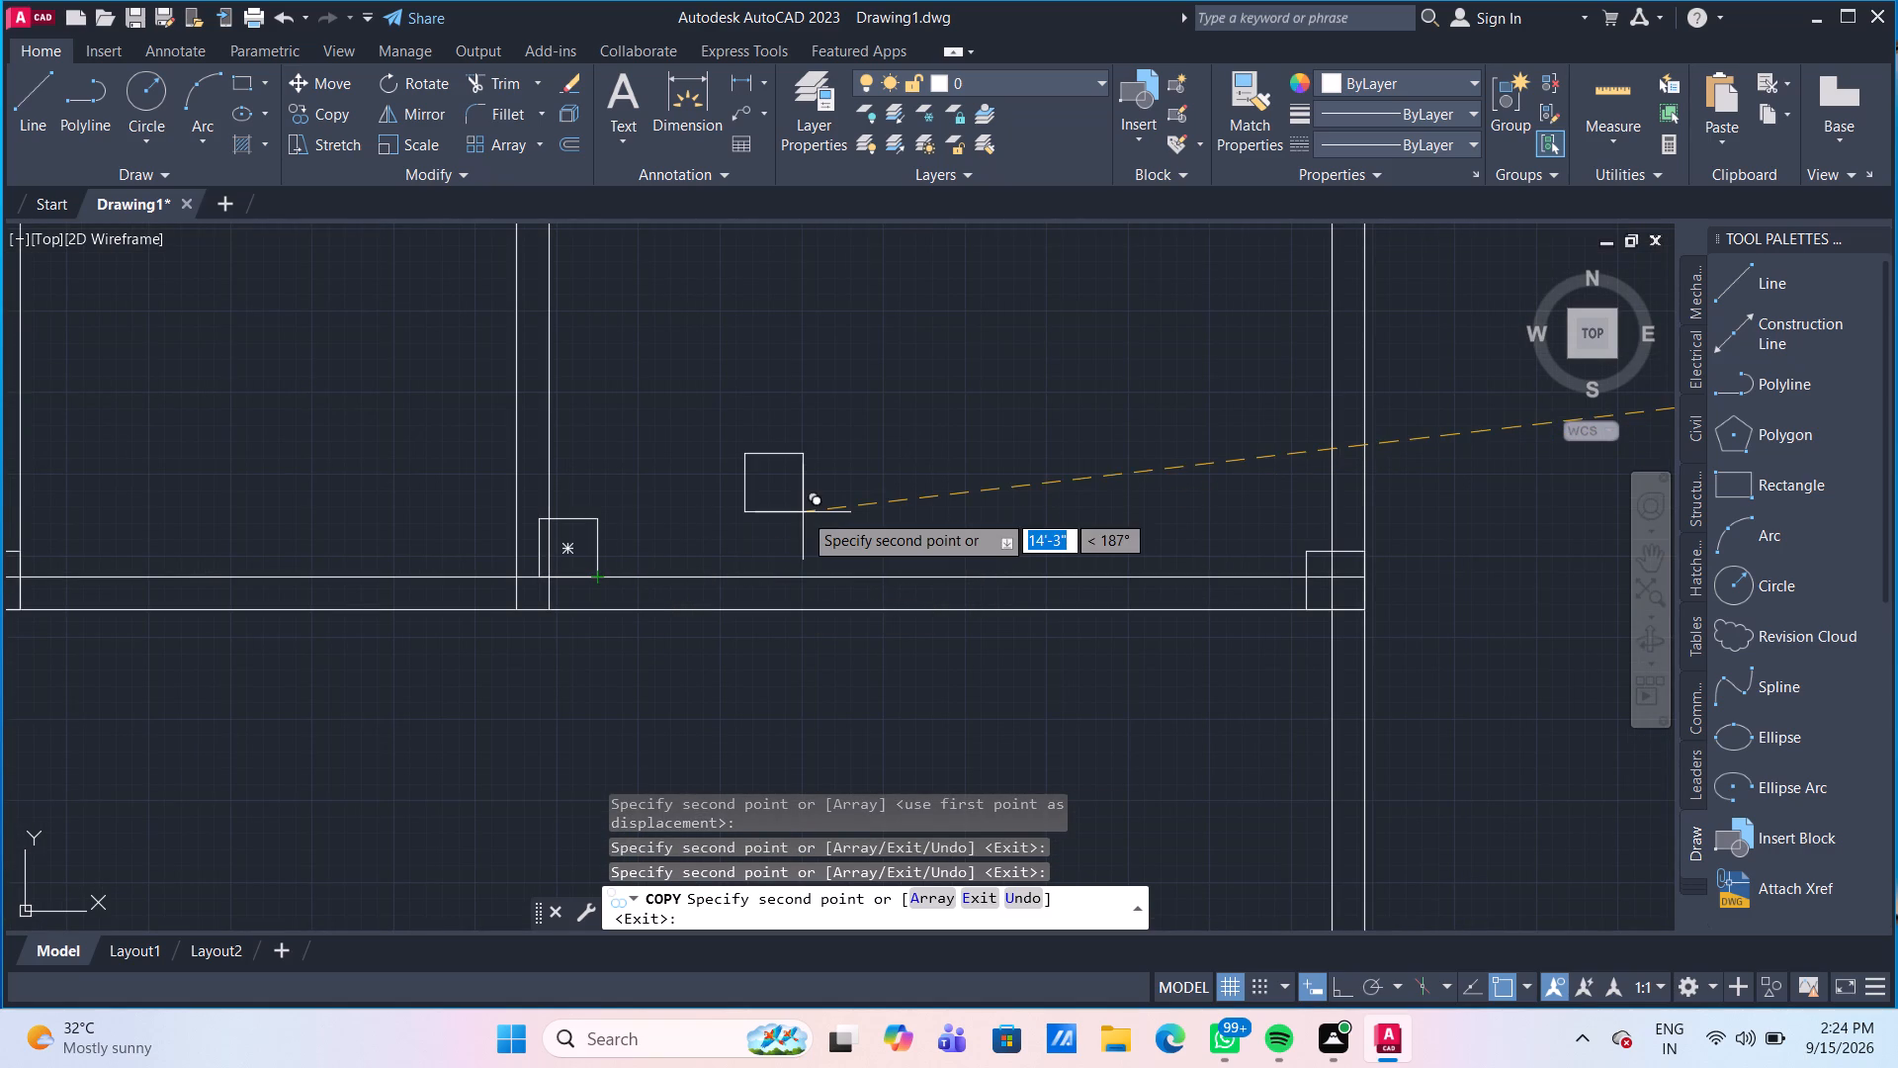
key(Escape)
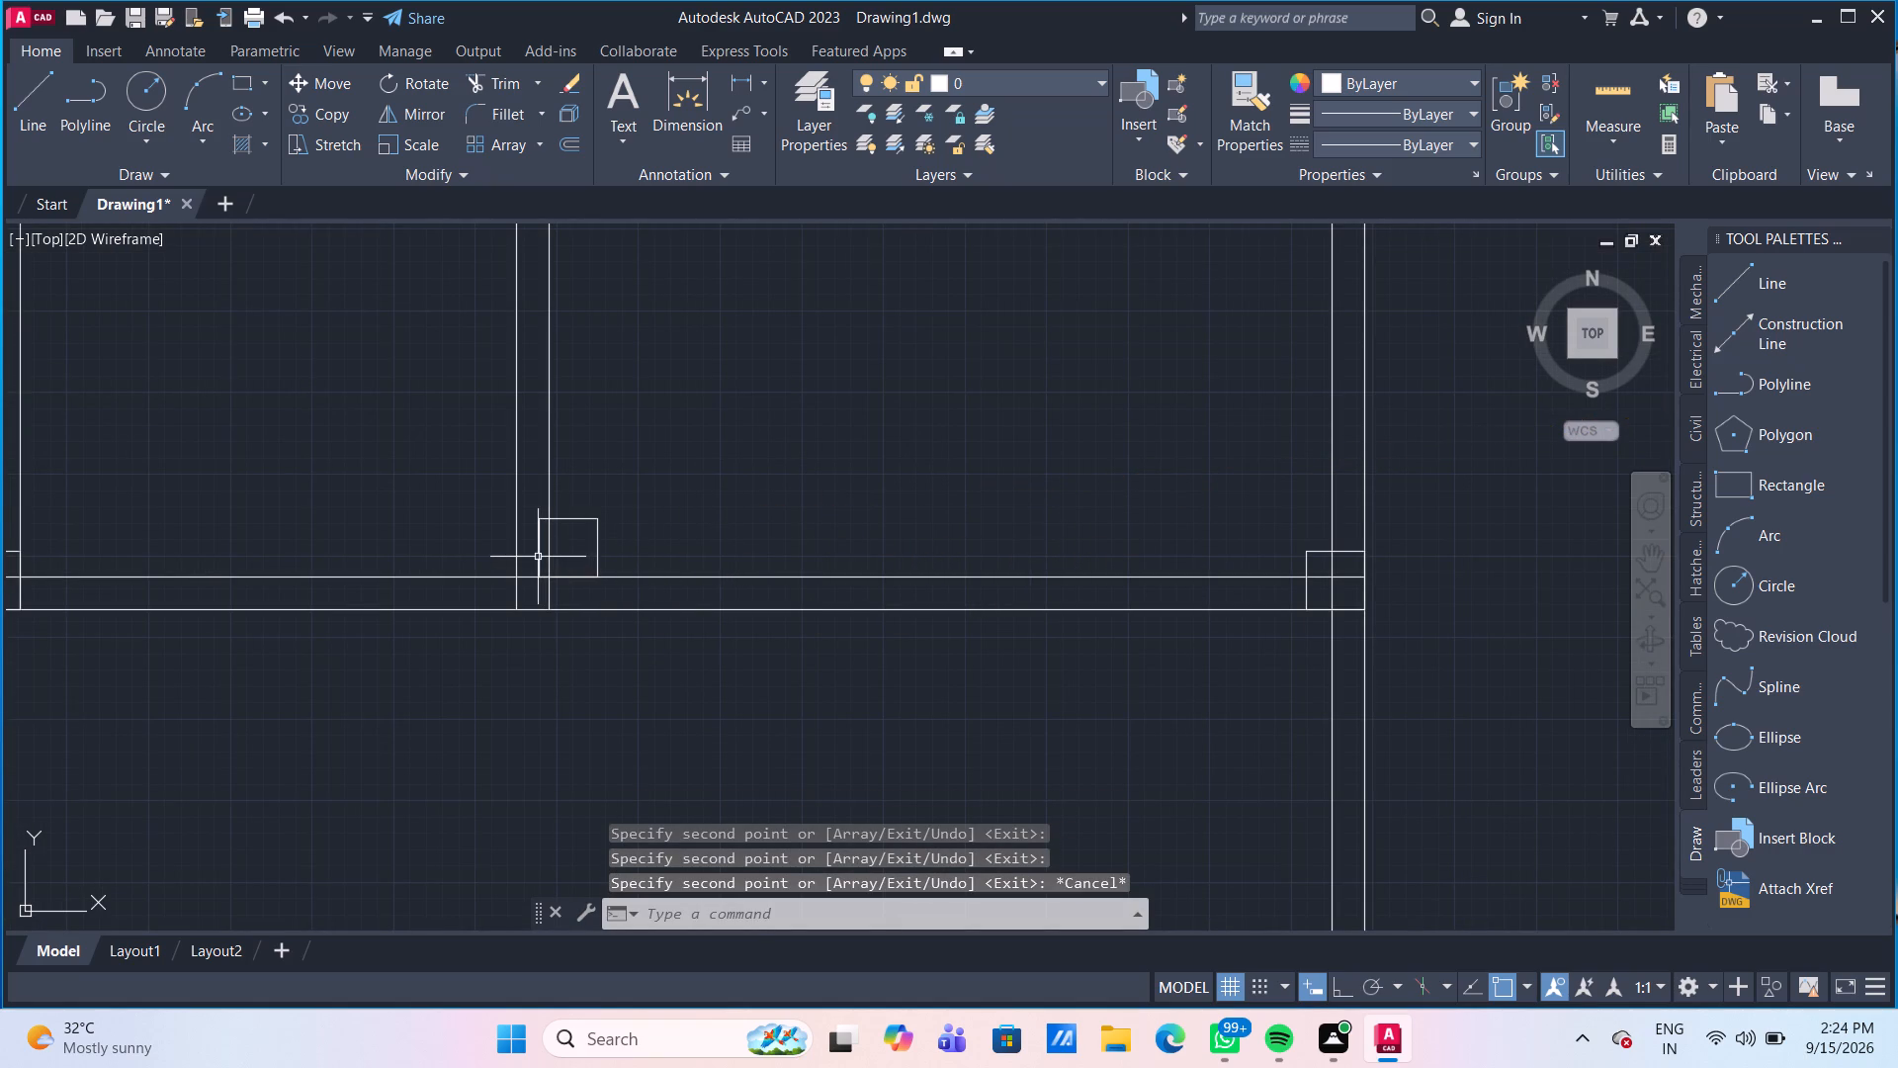
Move that square by its lower-left corner to where the right upper vertical partition's left line meets the horizontal partition's lower line.
click(537, 557)
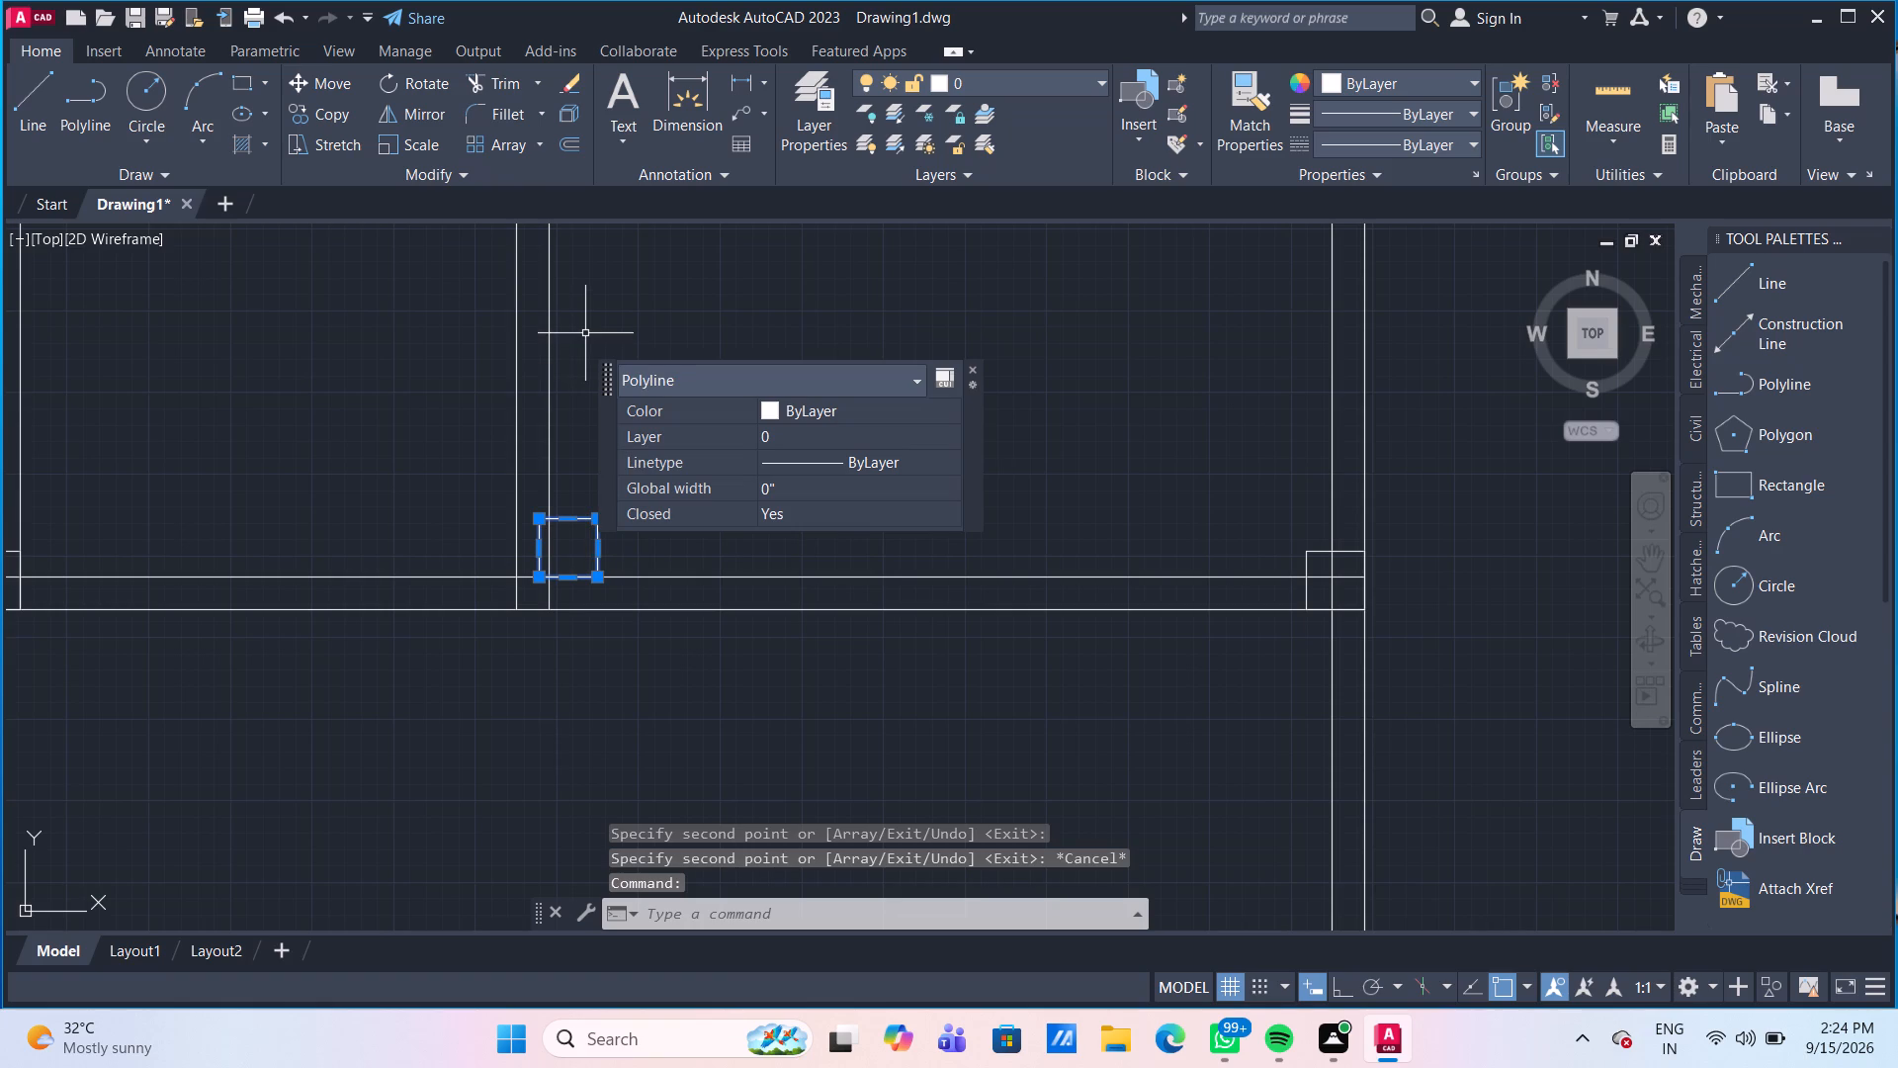
key(m)
key(Return)
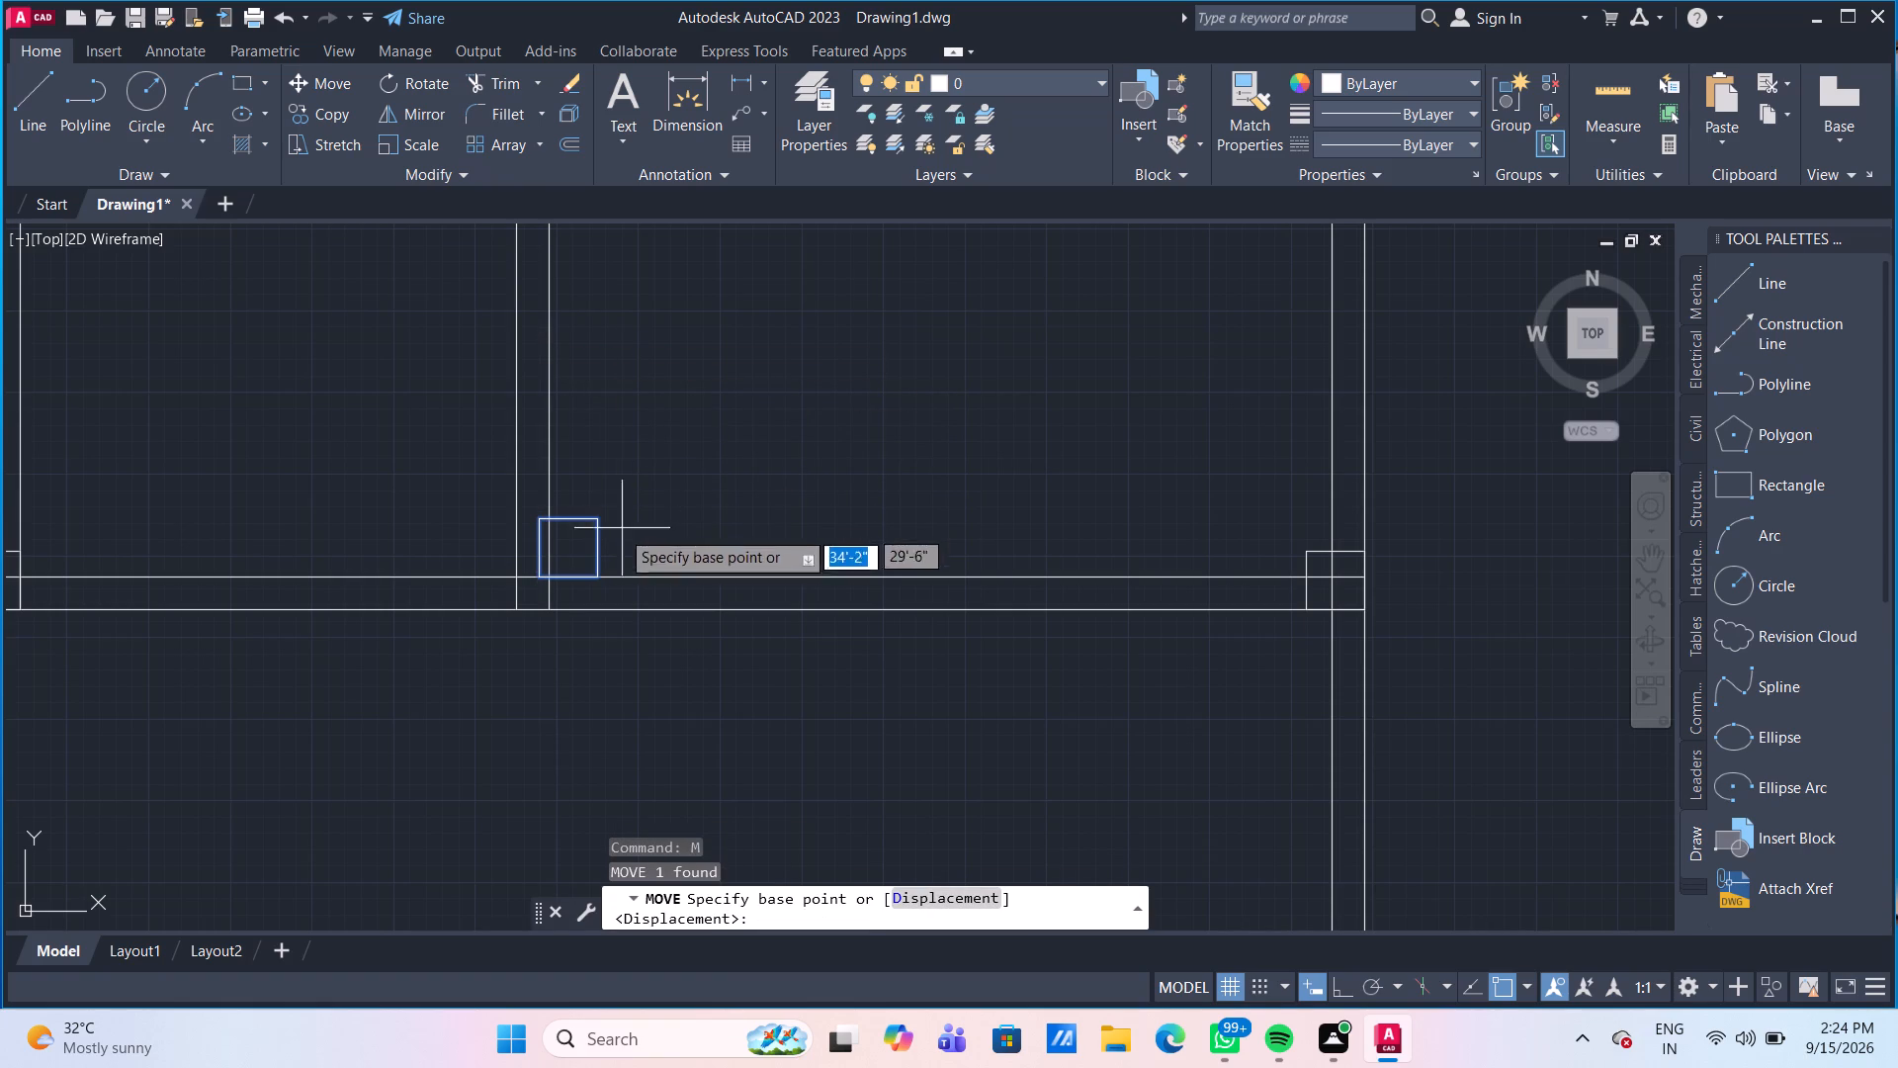
click(541, 574)
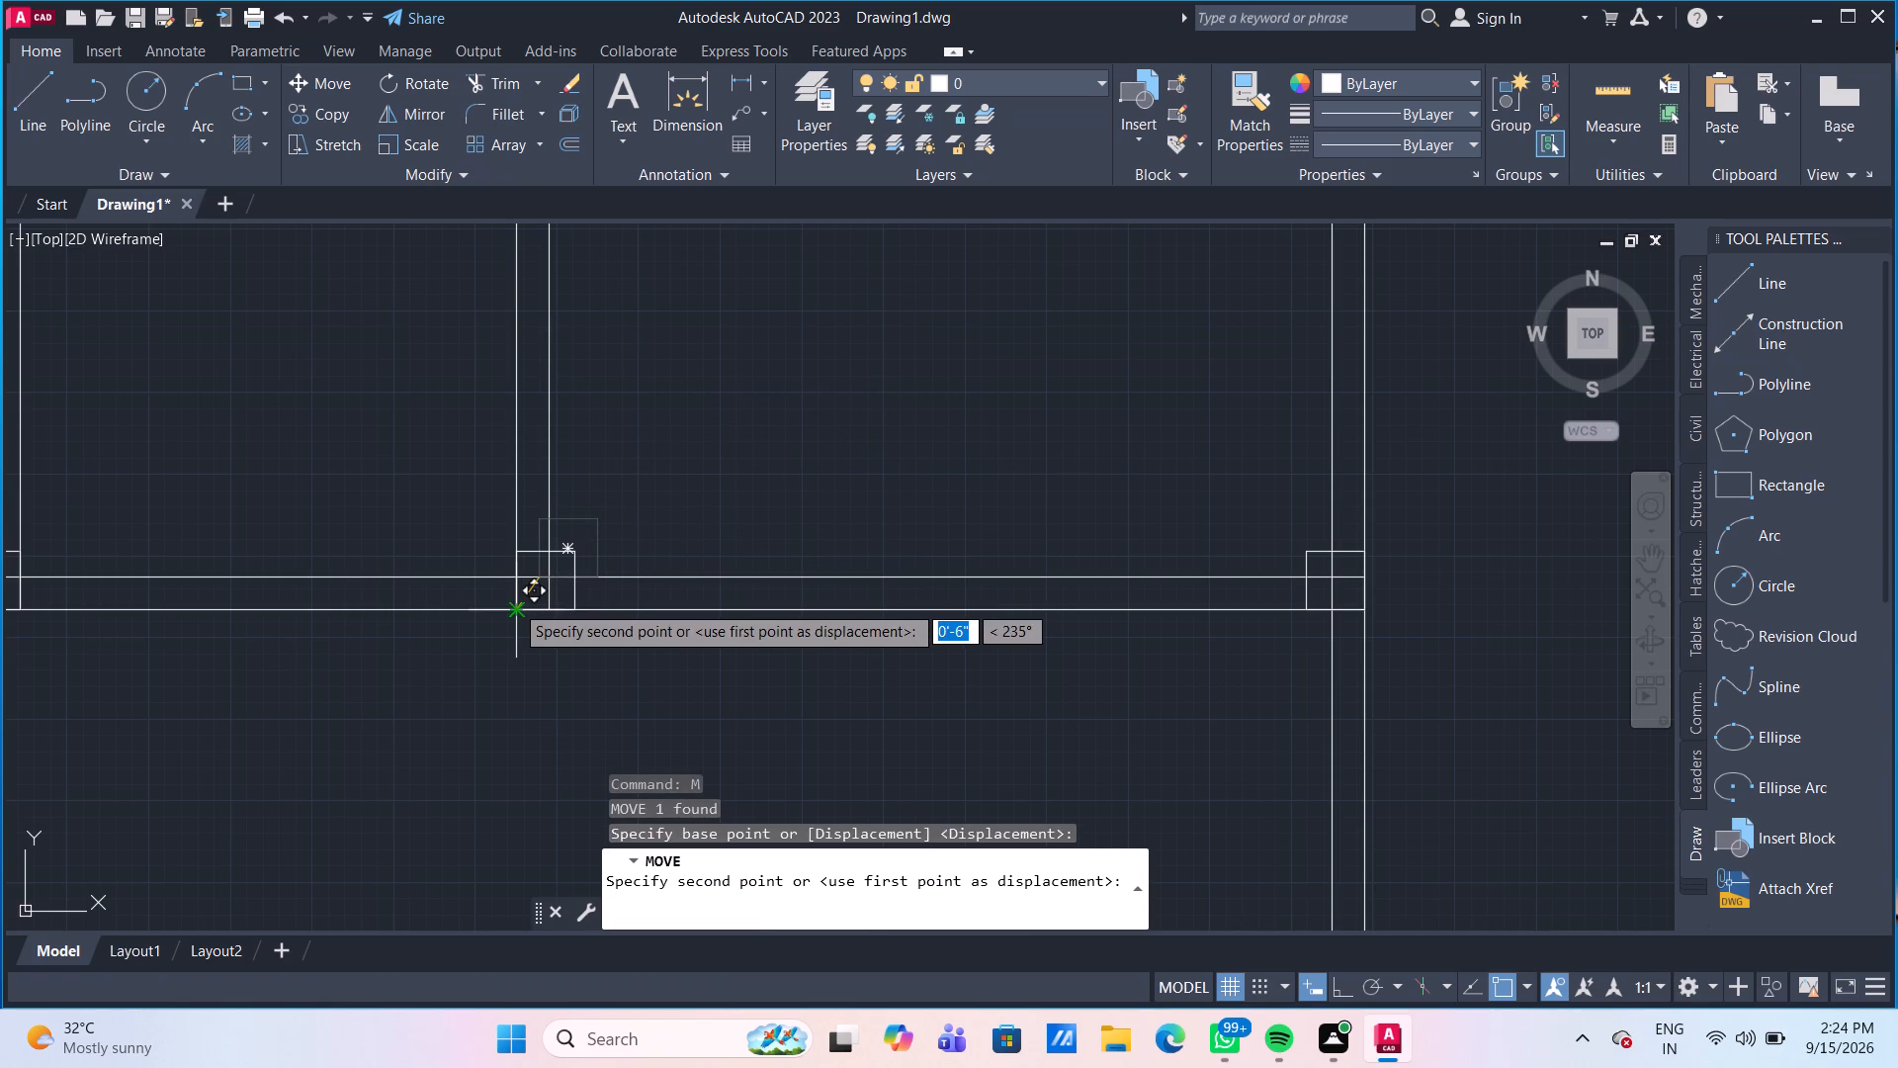
click(514, 603)
Copy the loose 9" square from its upper-right corner to the floor plan's outer top-right corner.
scroll(752, 540, down, 3)
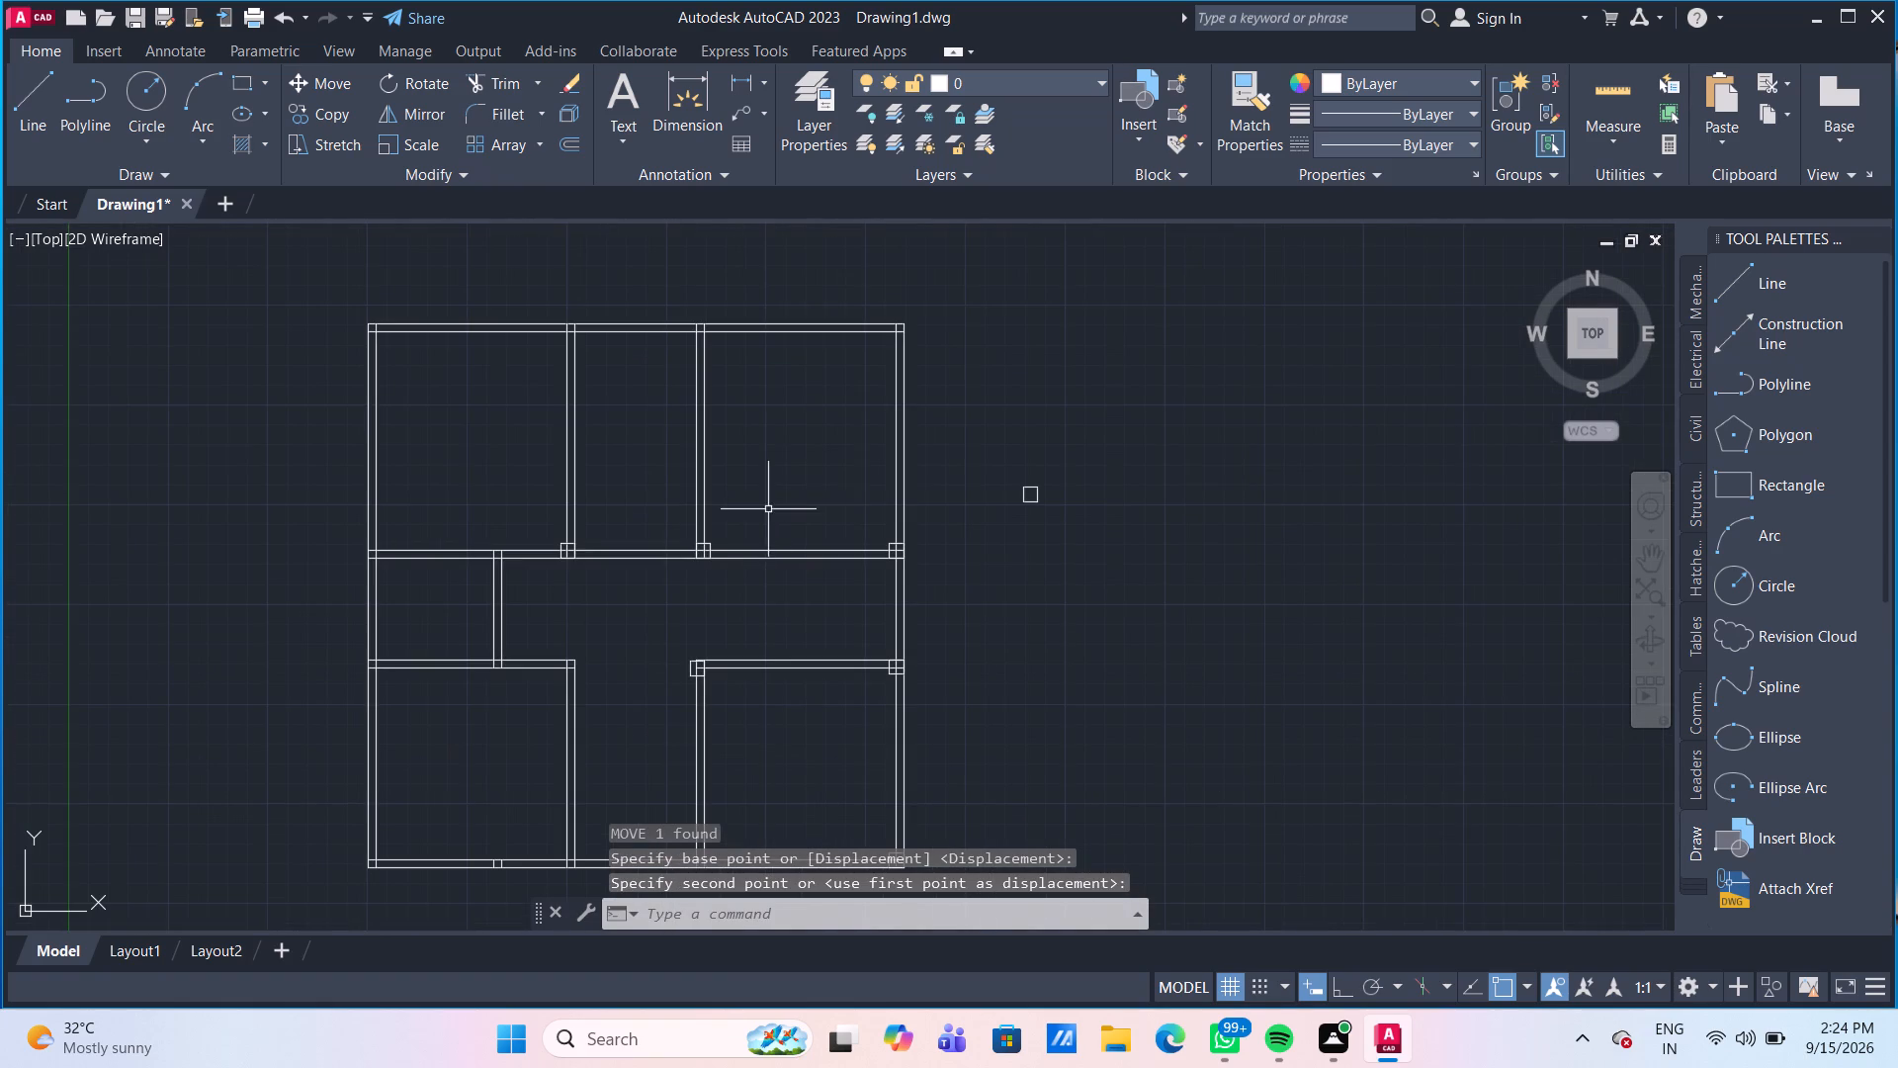
middle_drag(817, 457, 755, 606)
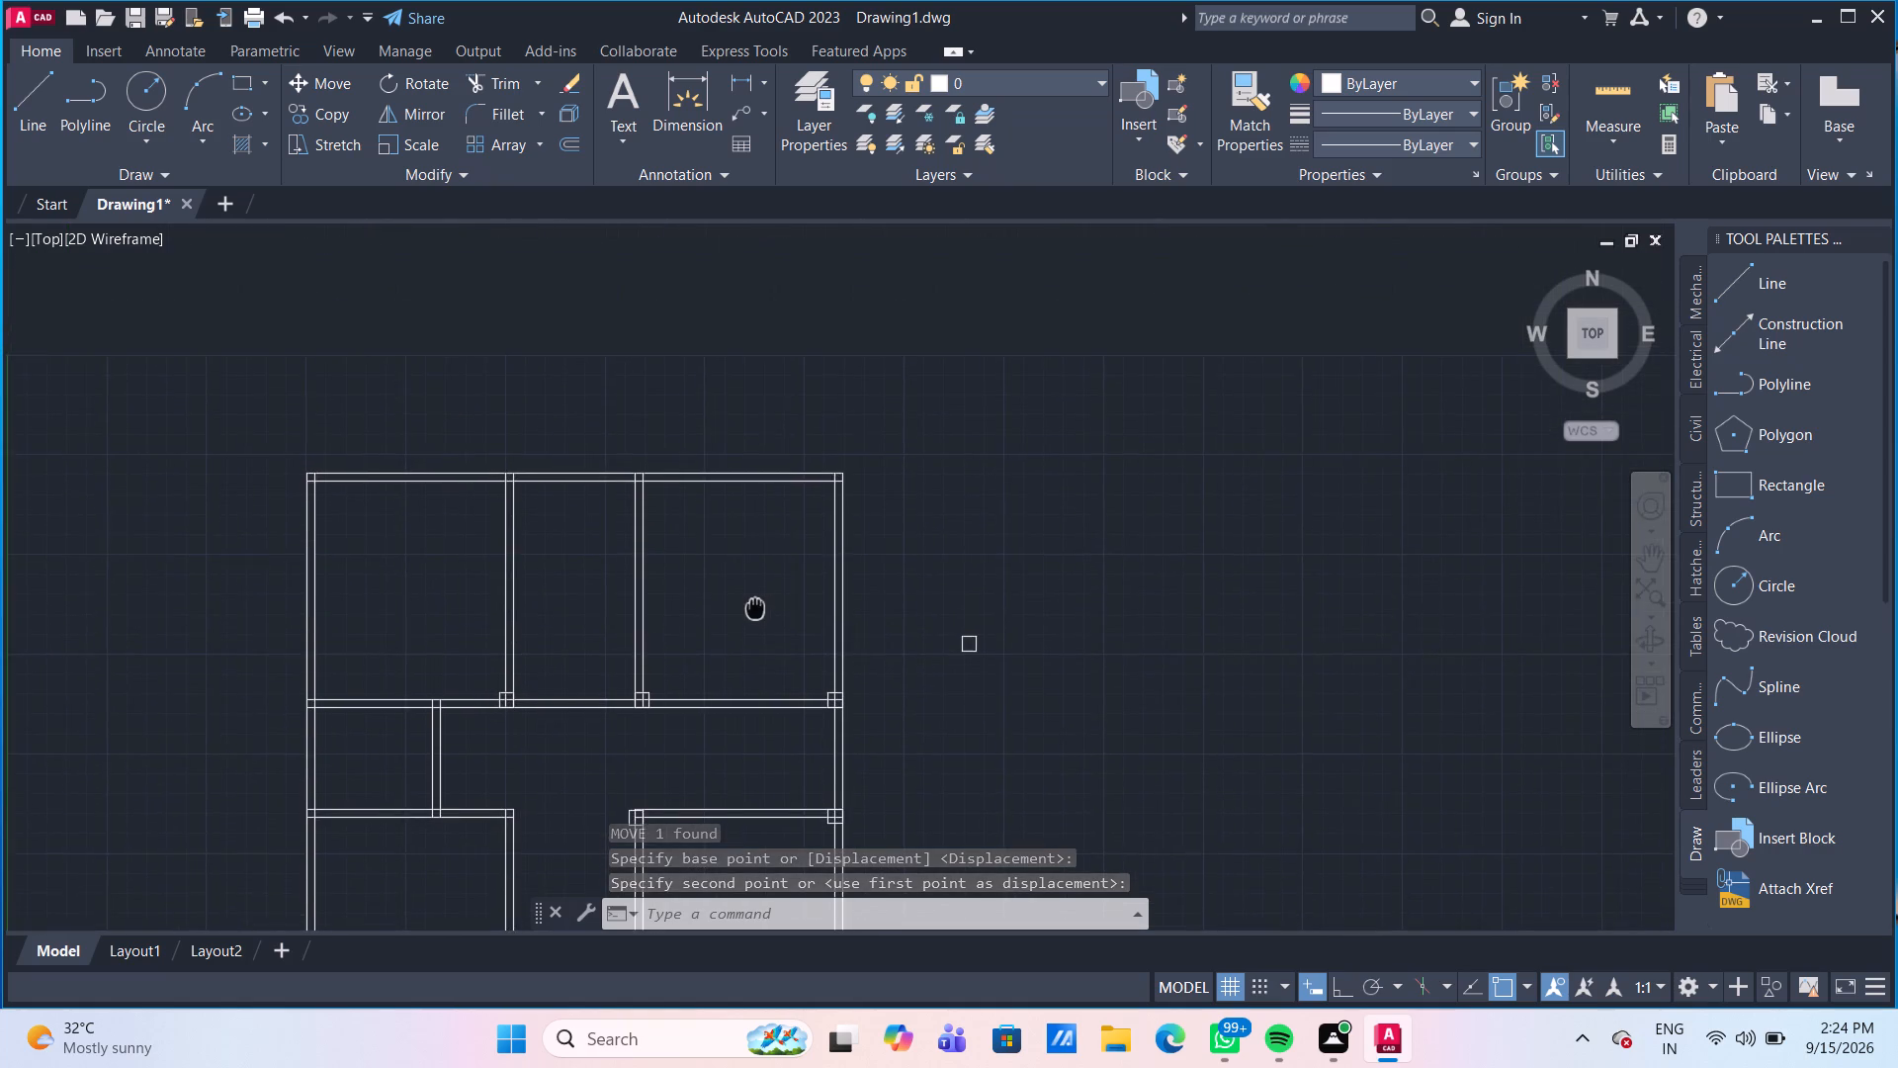
middle_drag(755, 606, 747, 624)
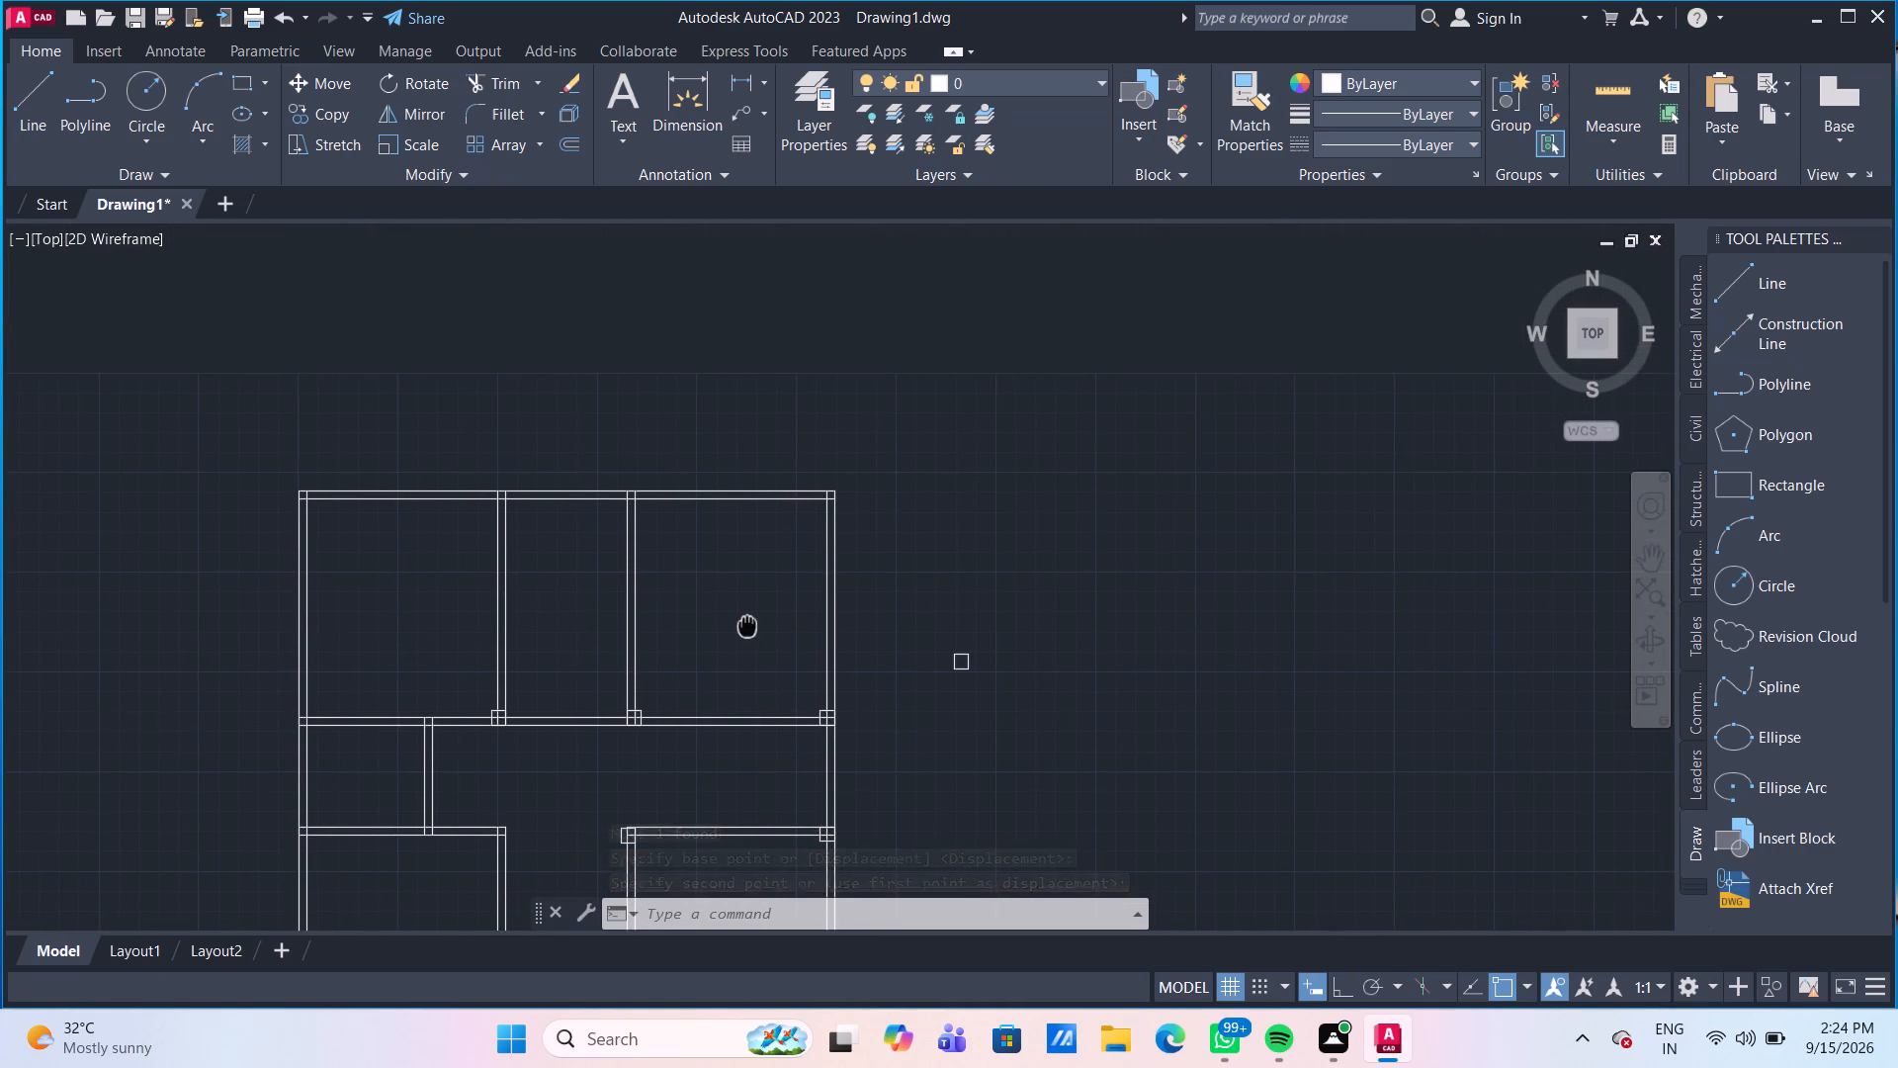
middle_drag(747, 624, 741, 624)
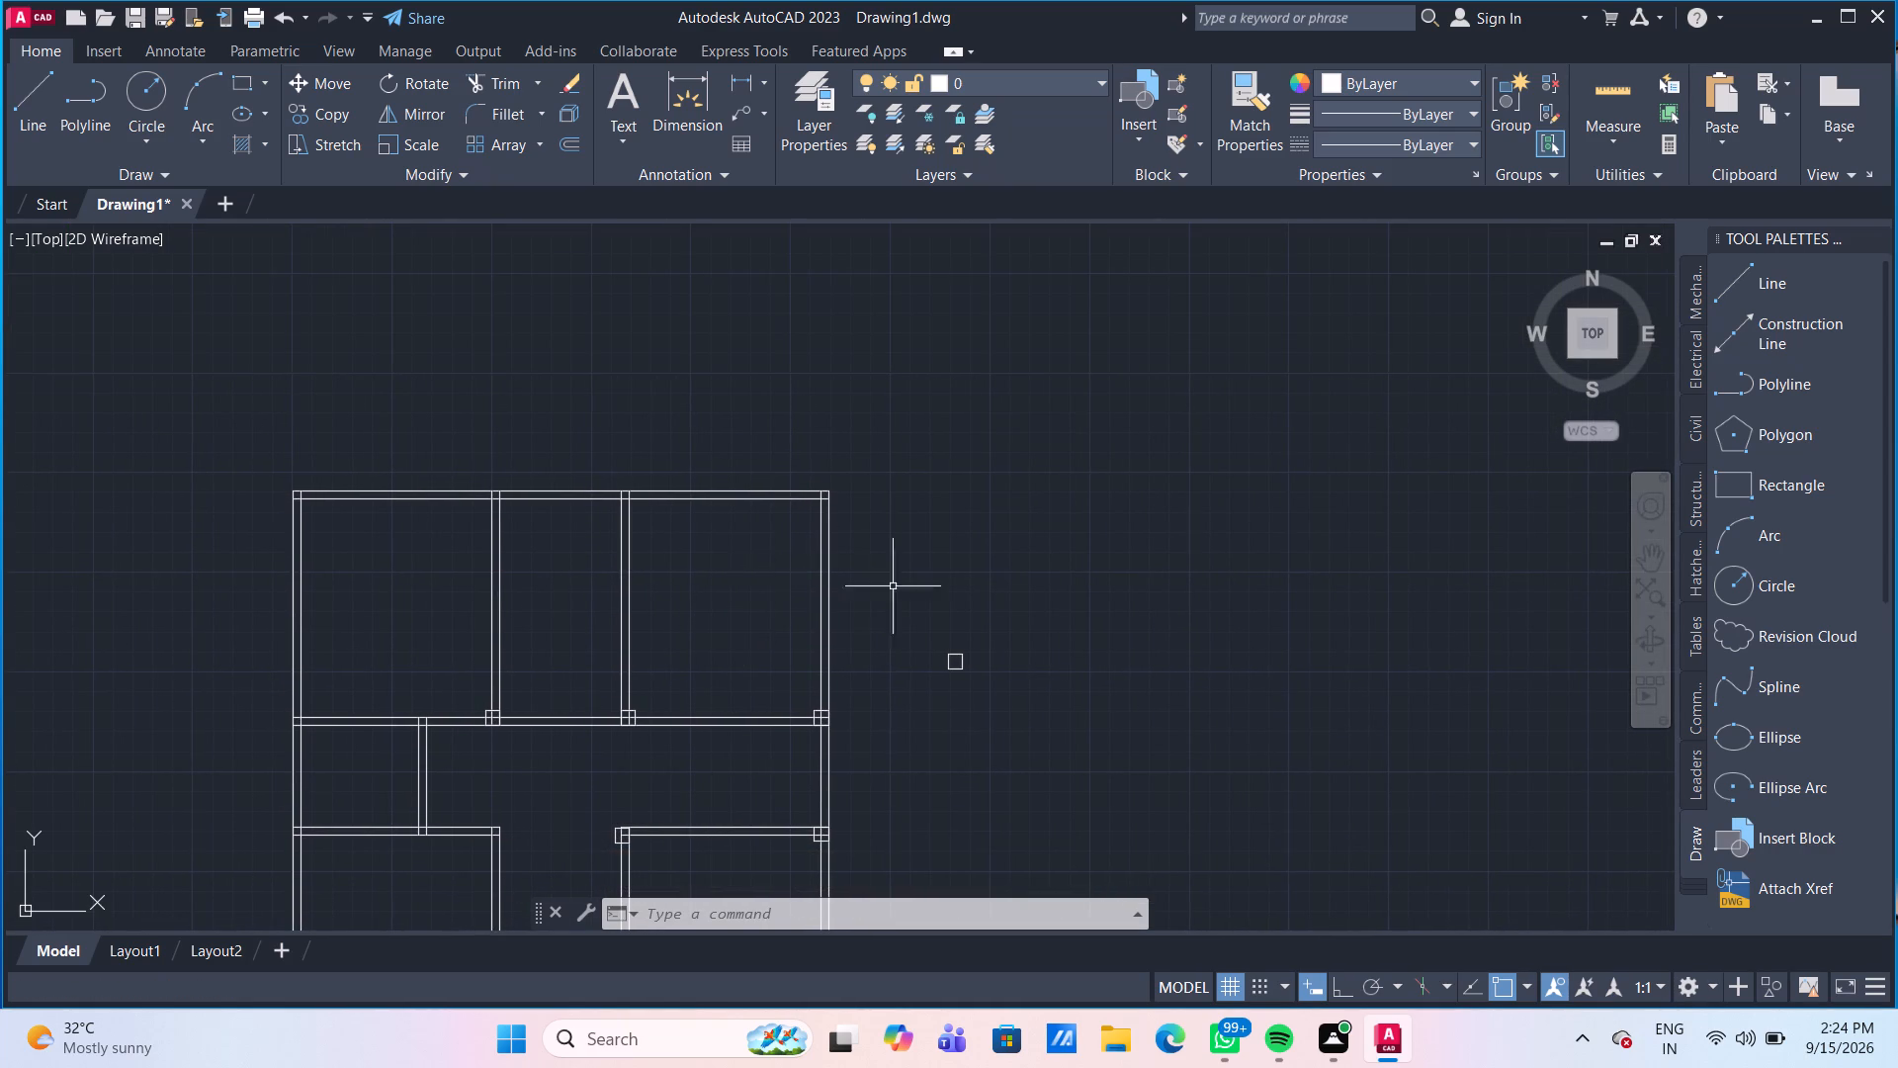
scroll(966, 635, up, 2)
drag(987, 751, 929, 691)
click(878, 642)
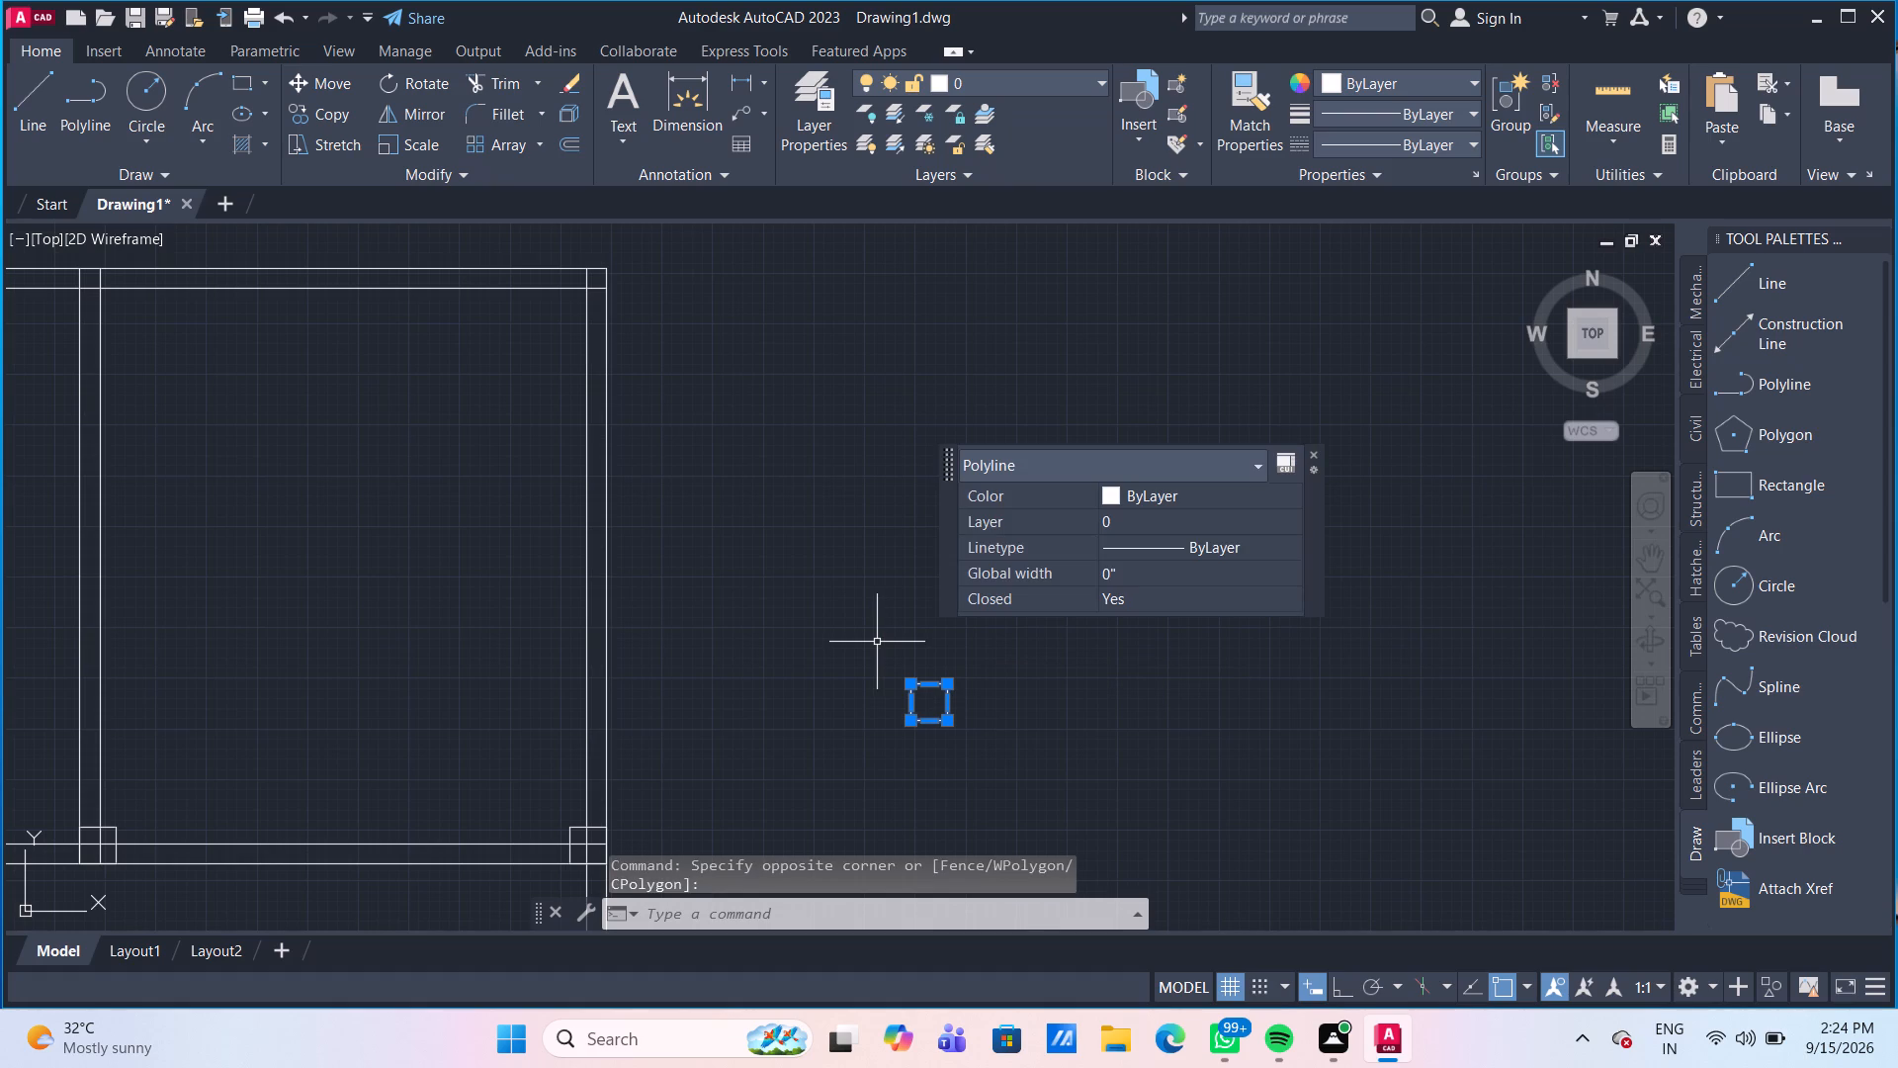
text(CO)
key(Return)
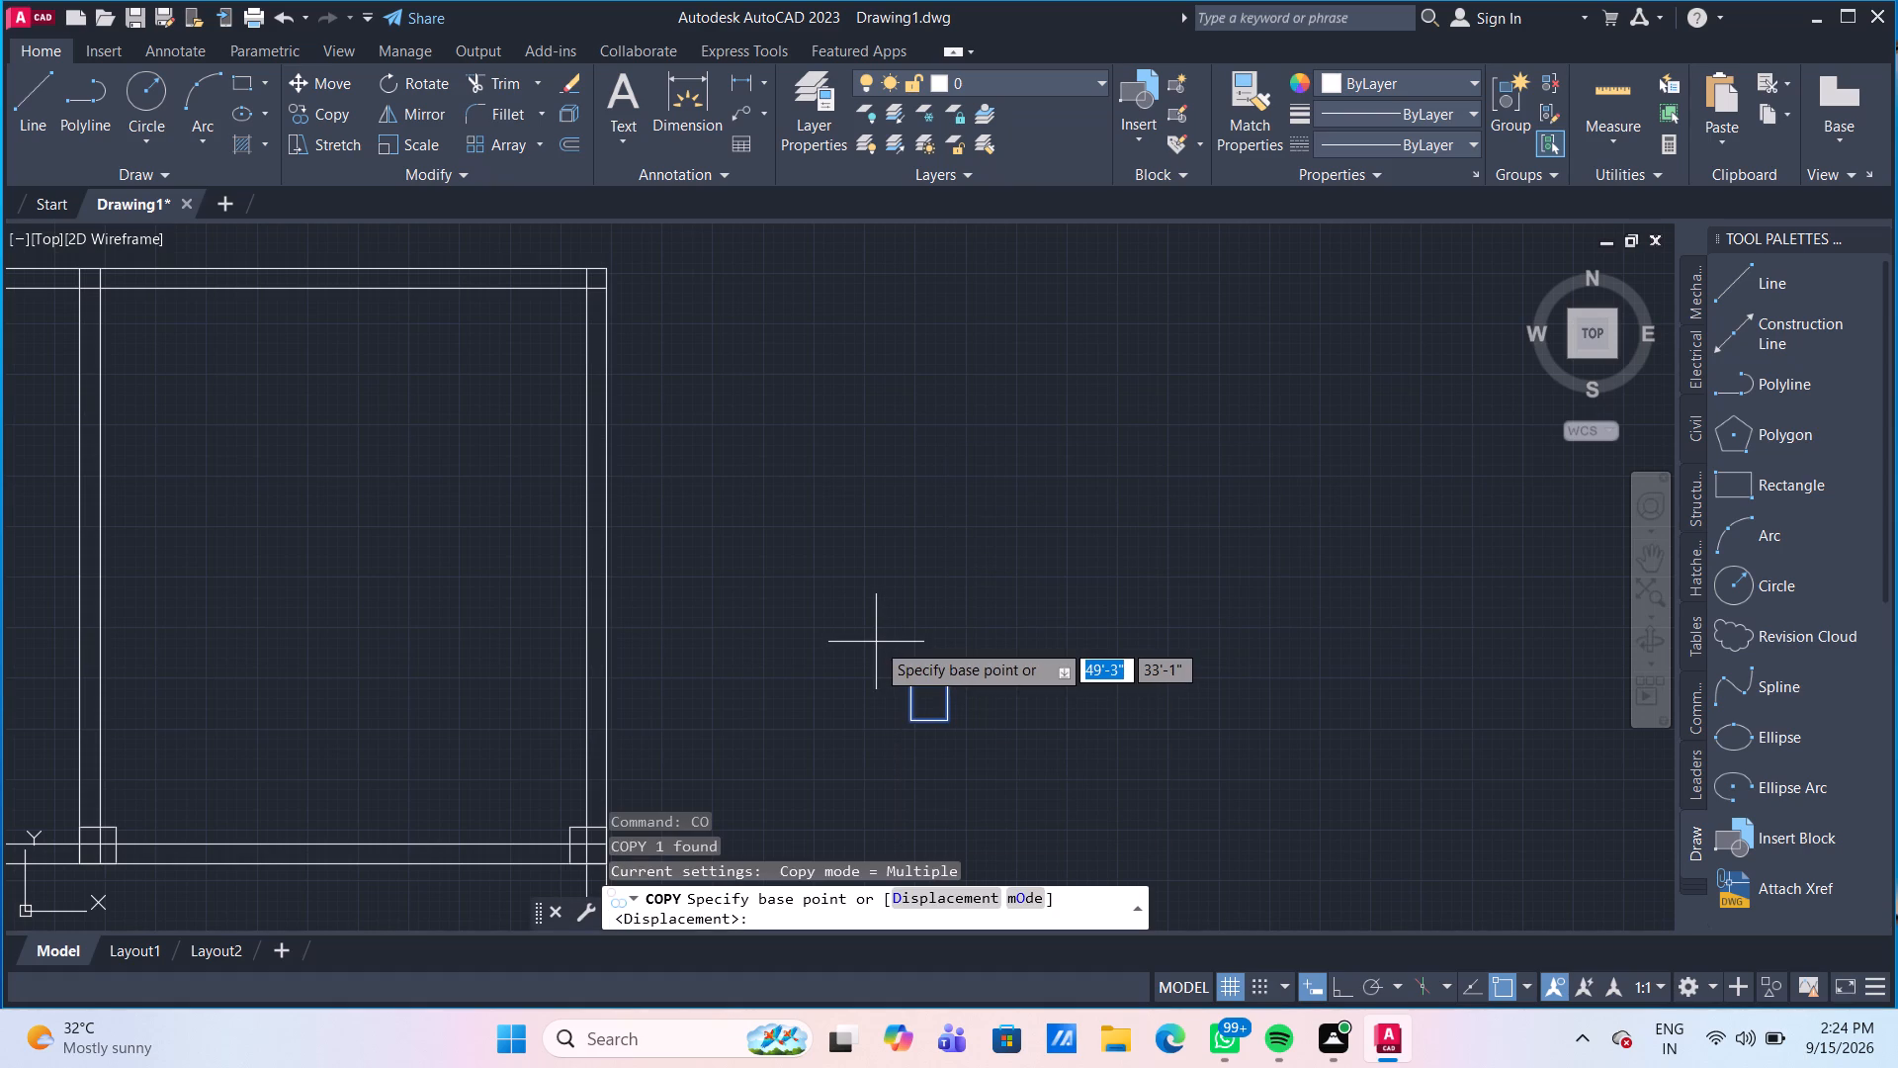
drag(942, 681, 925, 672)
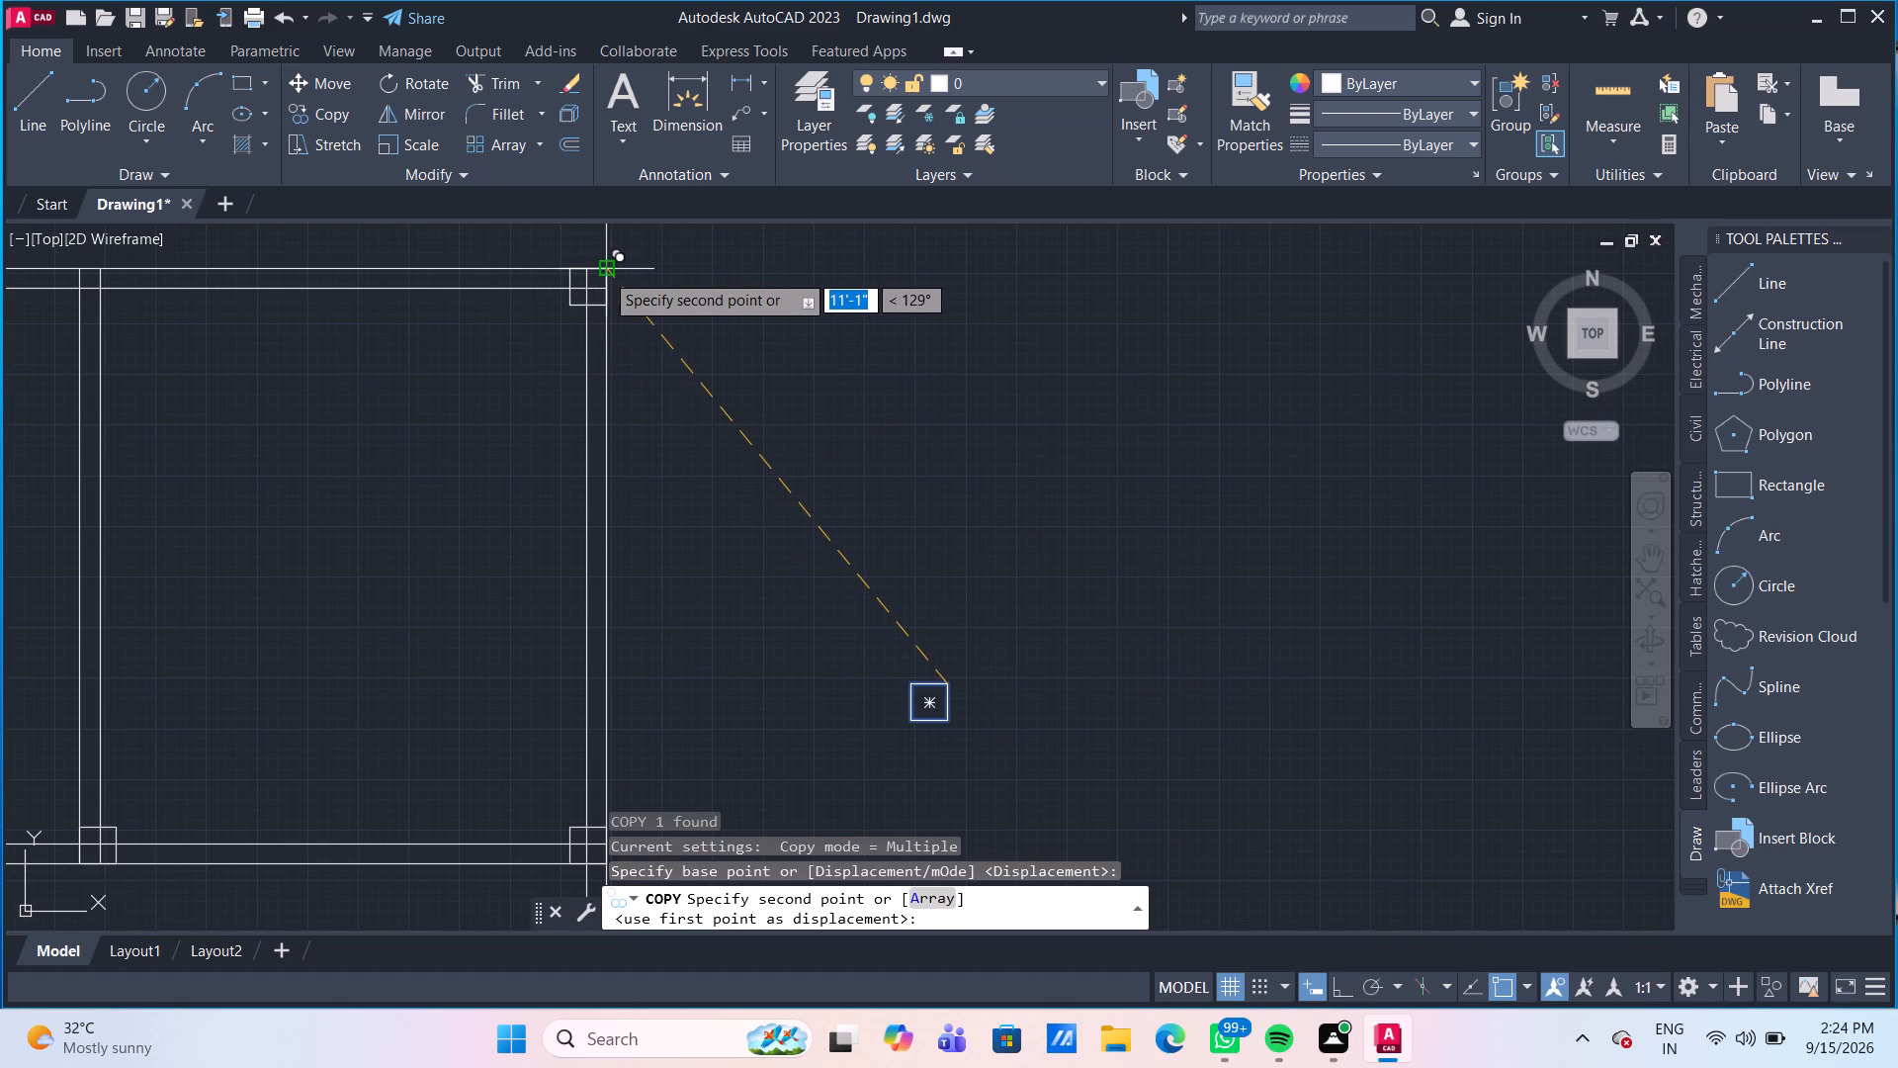
click(604, 272)
Place another copy with its top-right corner where the left upper vertical partition's right line meets the top wall's outer line.
scroll(426, 419, down, 1)
middle_drag(402, 429, 720, 537)
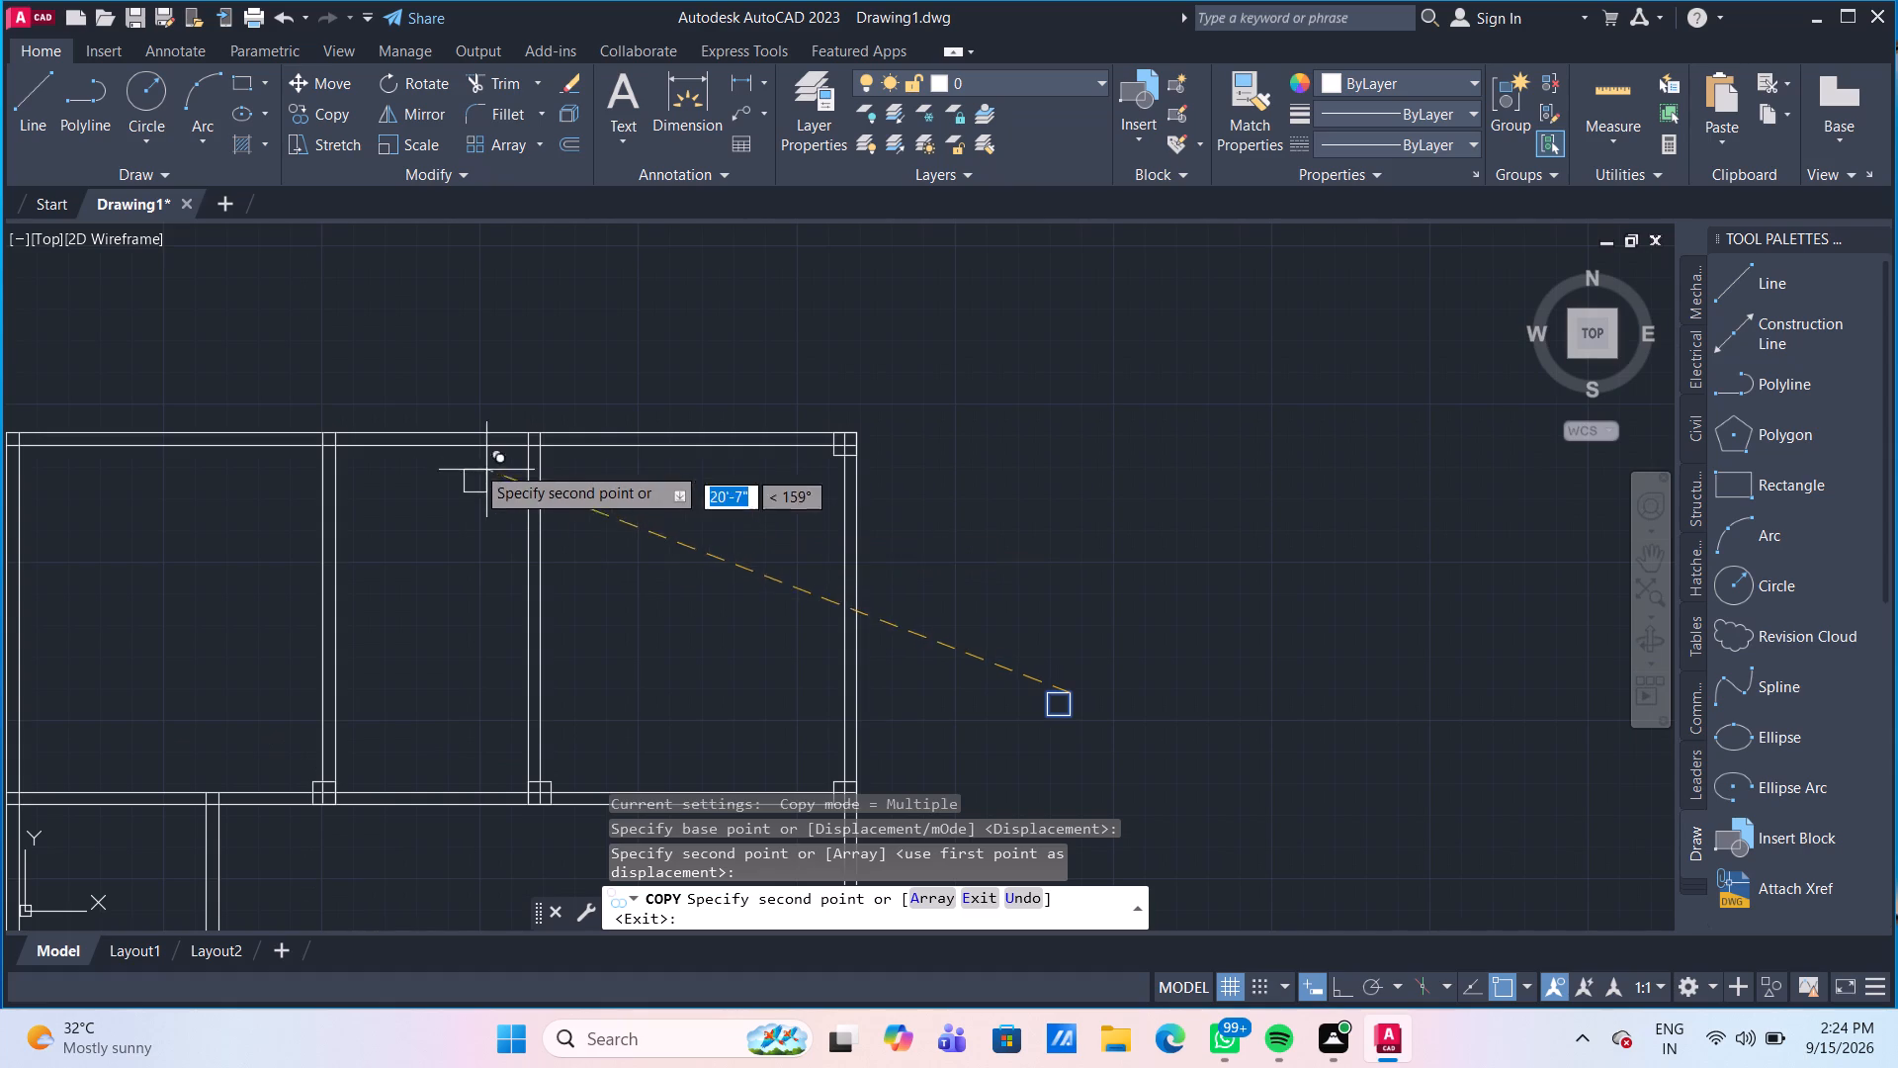
middle_drag(399, 476, 477, 527)
scroll(426, 497, up, 2)
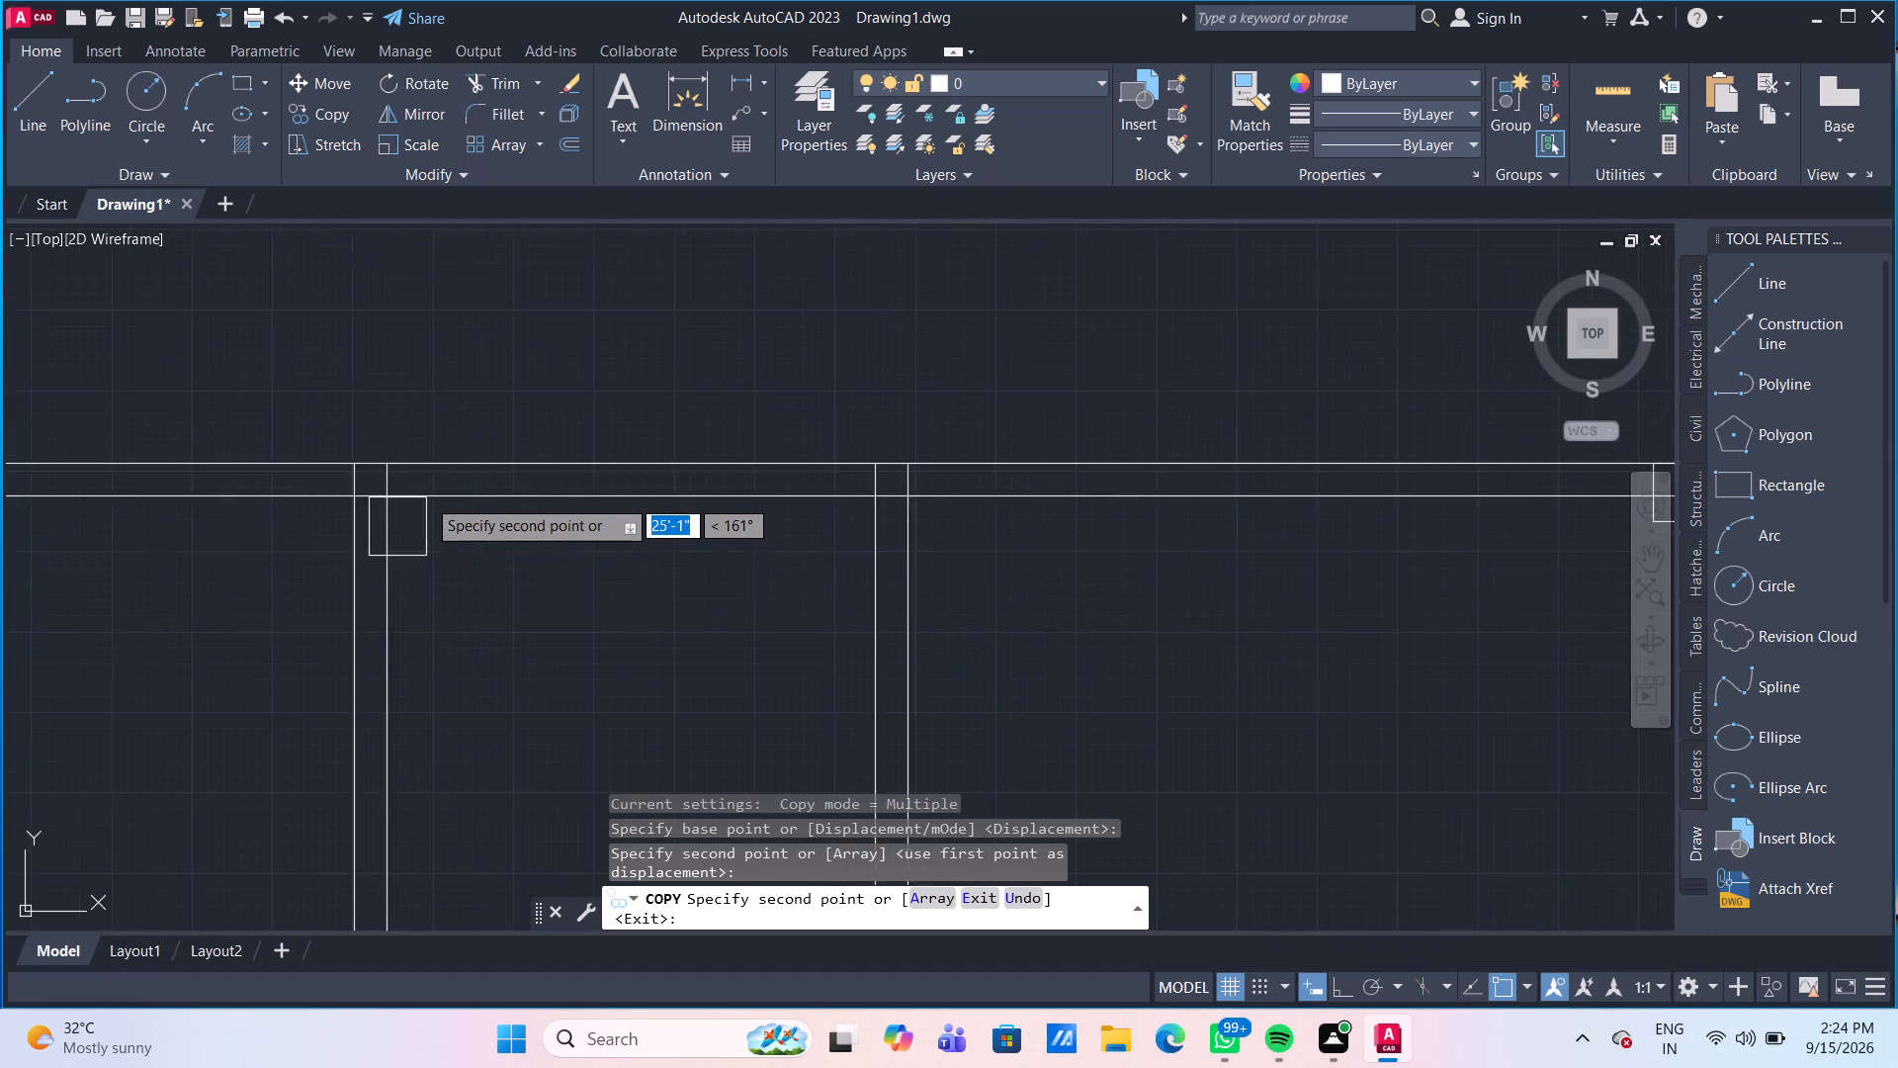
scroll(426, 497, up, 1)
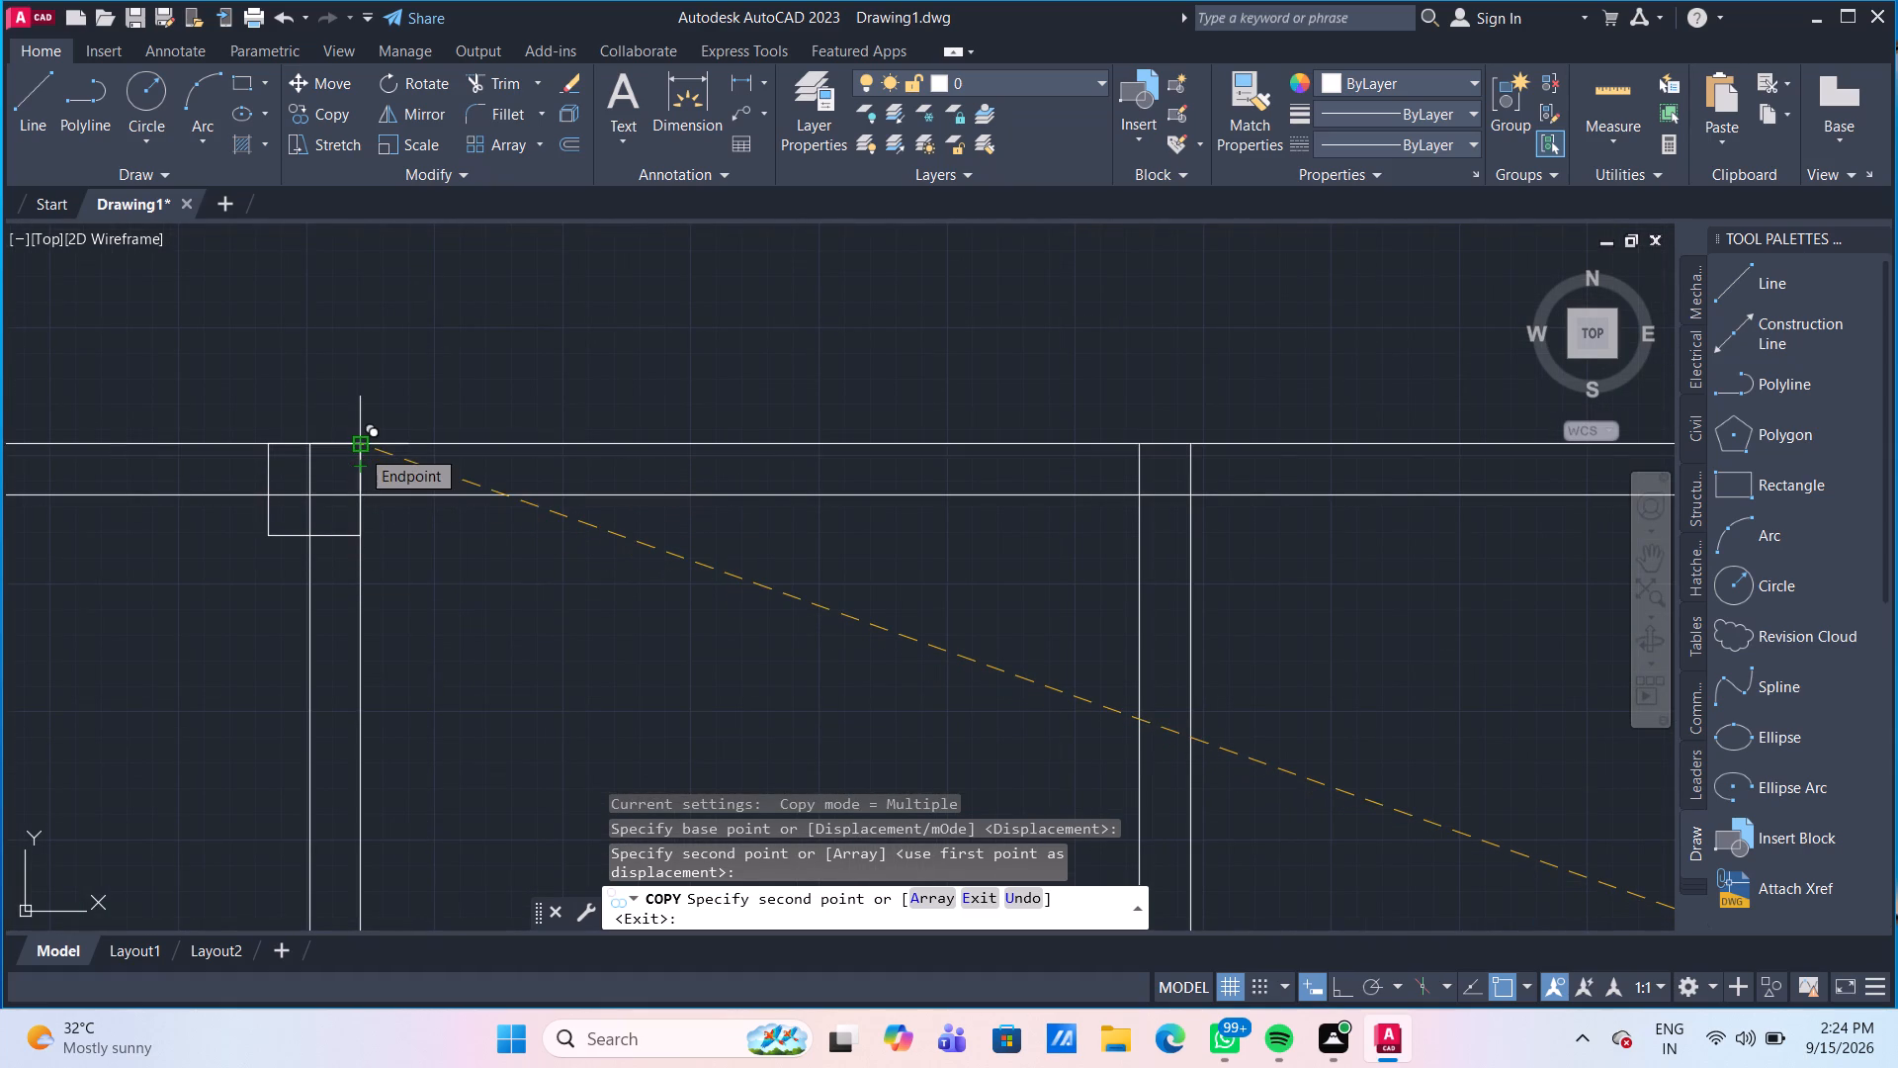
click(360, 448)
Place another copy with its top-right corner on the lower-left room's outer top-right partition corner.
scroll(426, 550, down, 2)
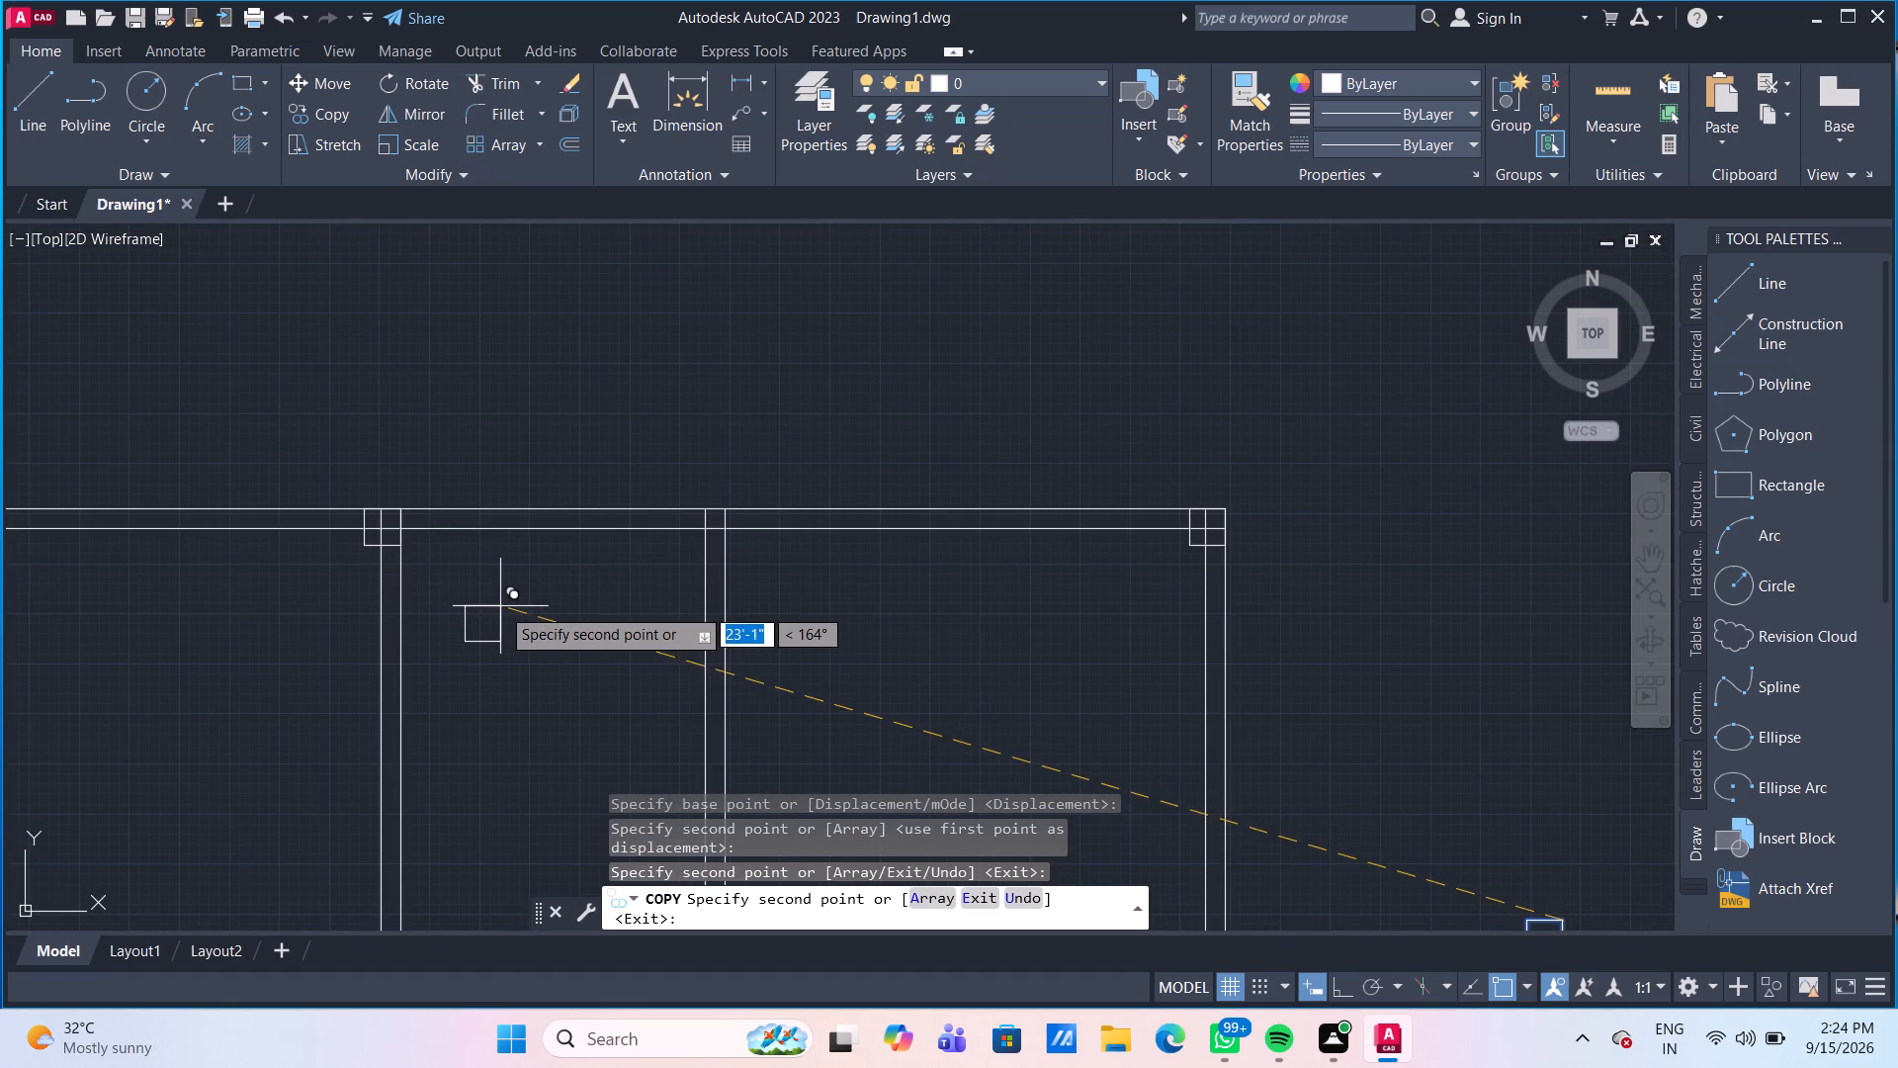
middle_drag(503, 605, 672, 554)
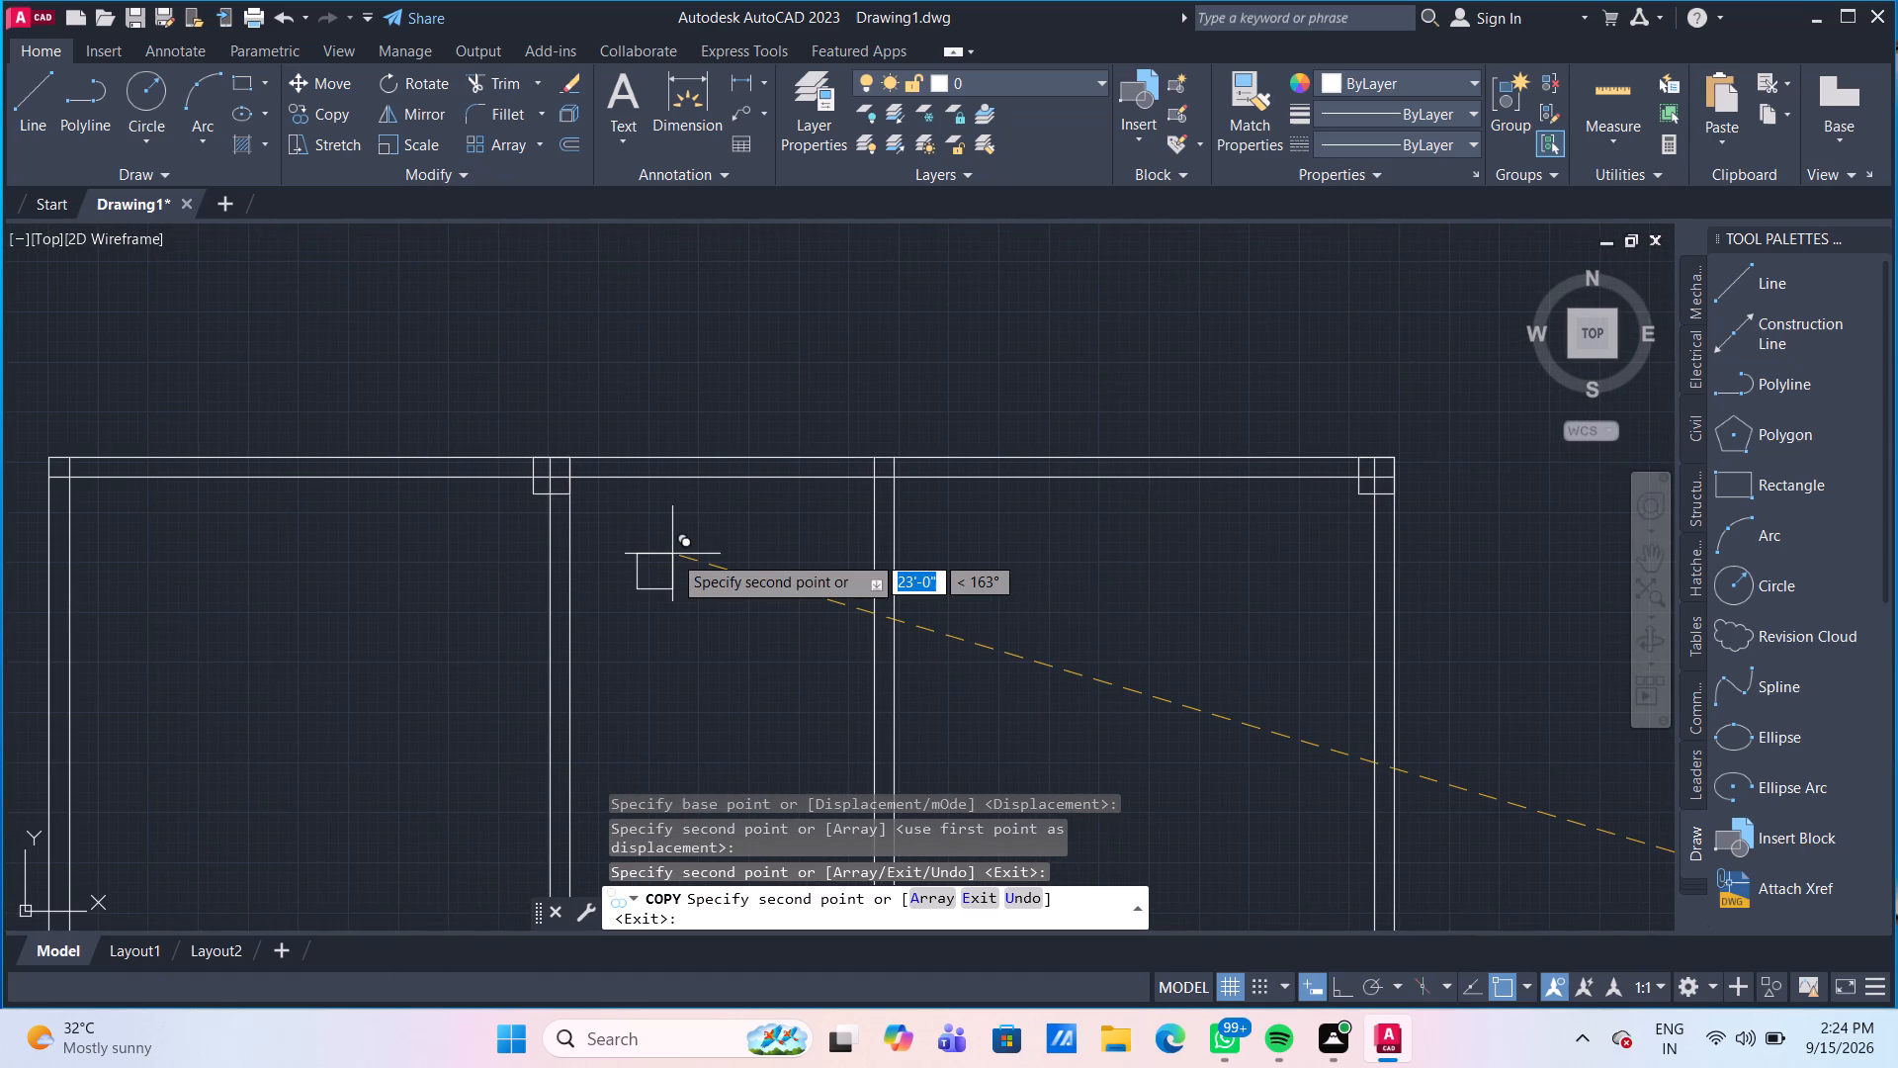
scroll(672, 554, down, 2)
middle_drag(661, 554, 600, 362)
scroll(661, 554, down, 1)
scroll(640, 499, up, 1)
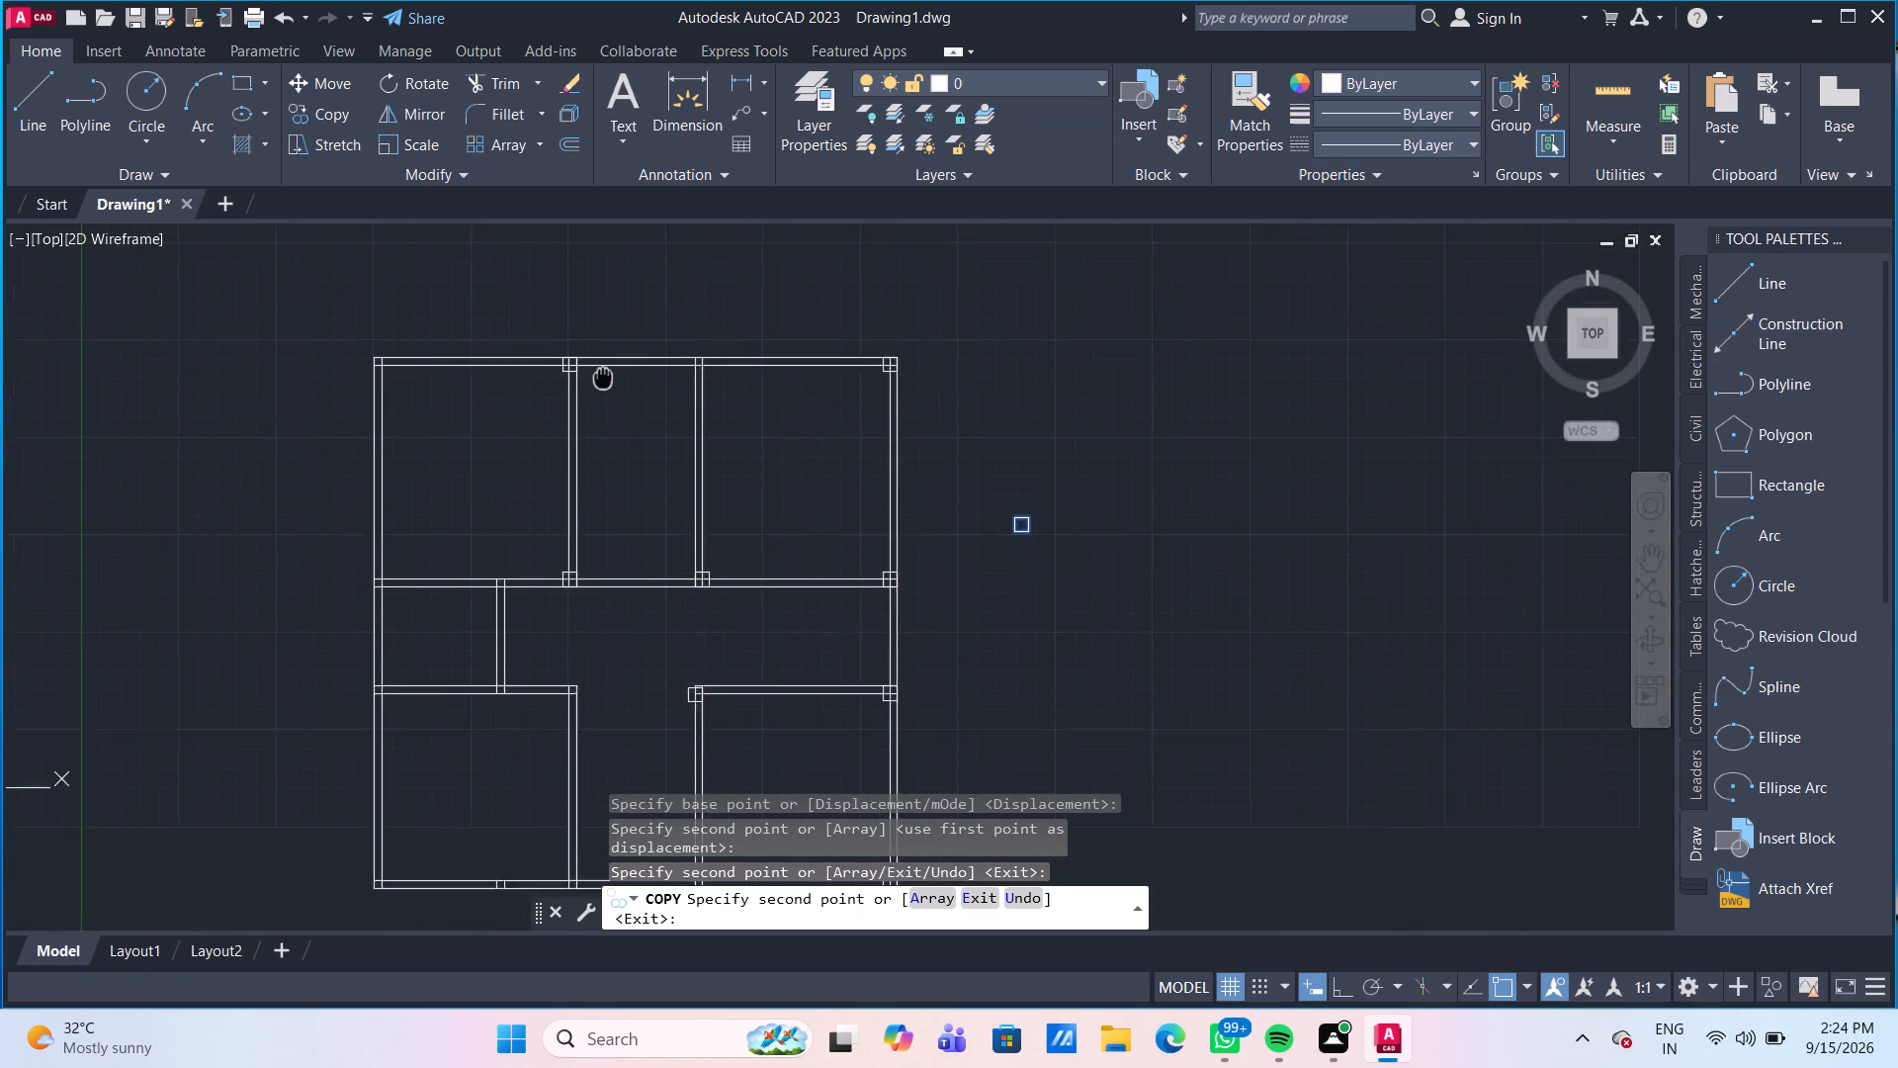
middle_drag(600, 362, 587, 320)
scroll(497, 619, up, 4)
middle_drag(499, 599, 375, 365)
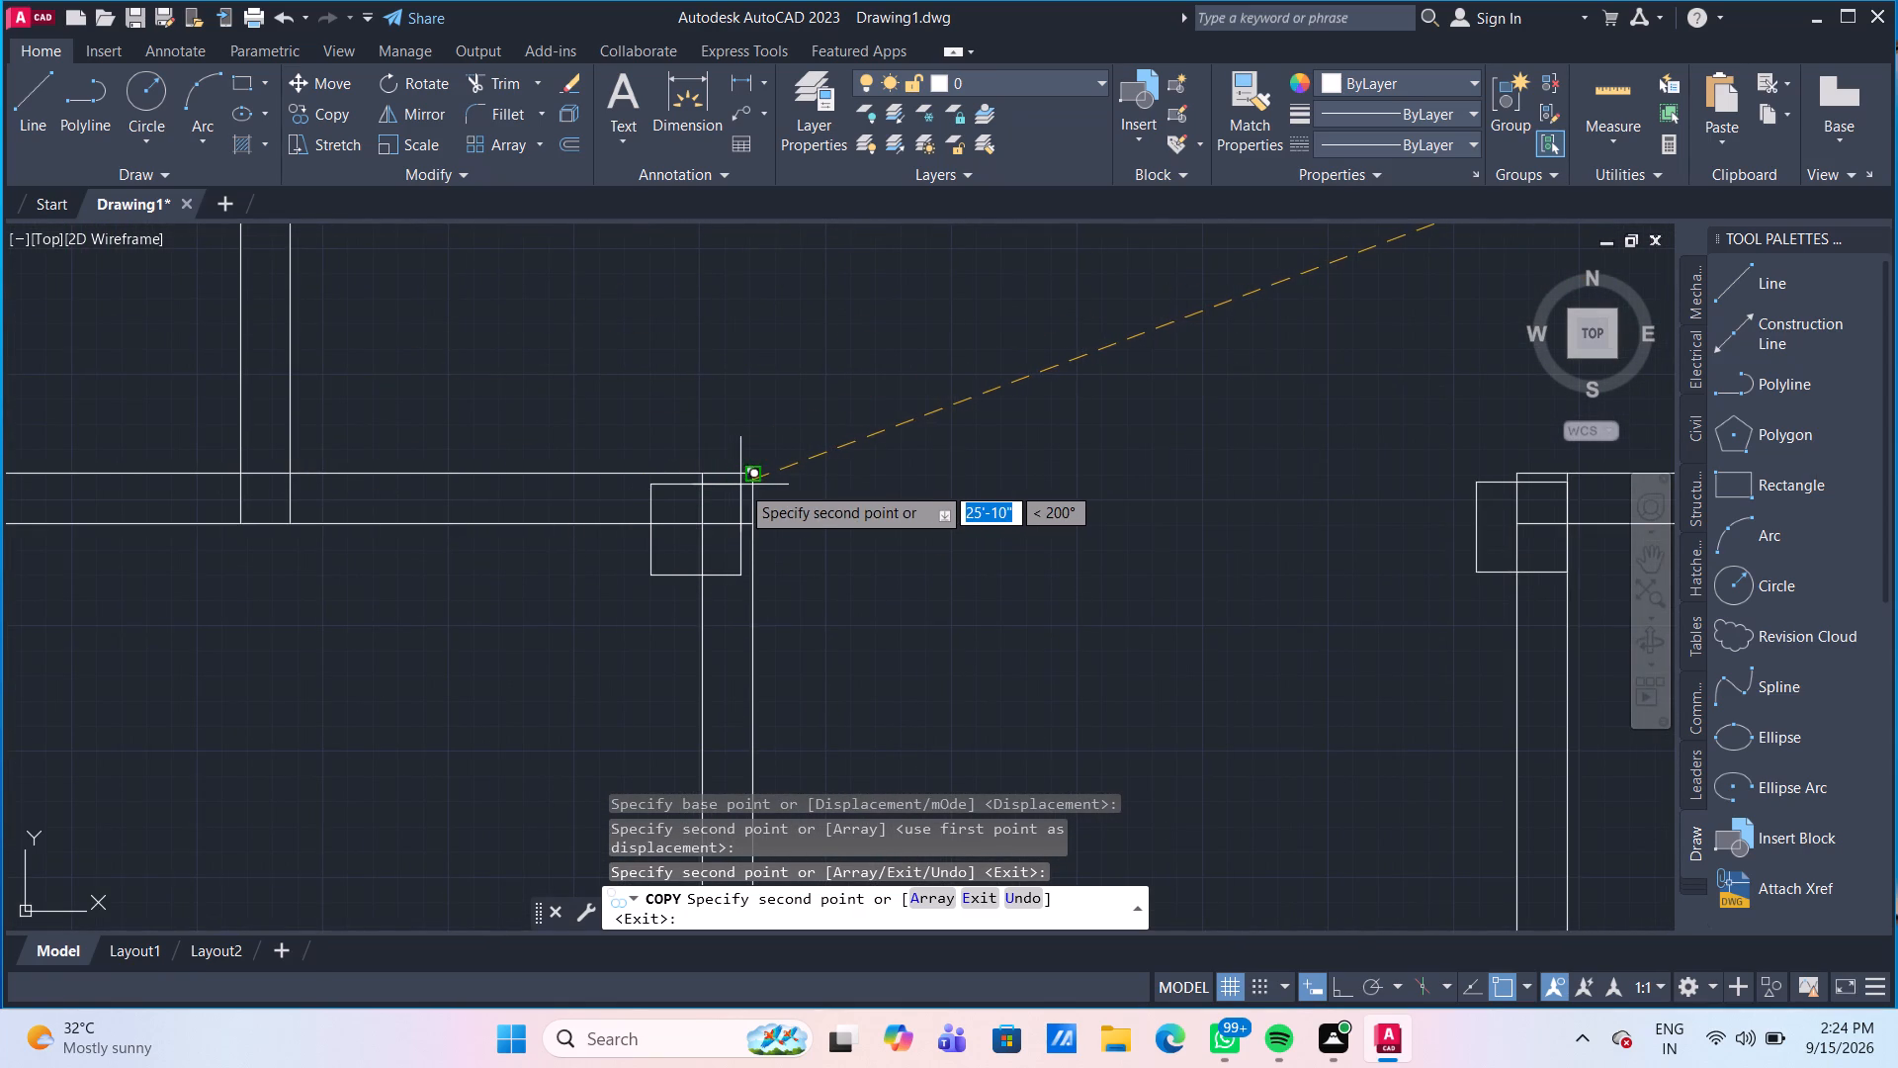
click(754, 471)
Place another copy at the lower-right room's top-left corner, its top-right corner on the partition's upper line and vertical partition's inner line, and end the copying.
scroll(927, 590, down, 4)
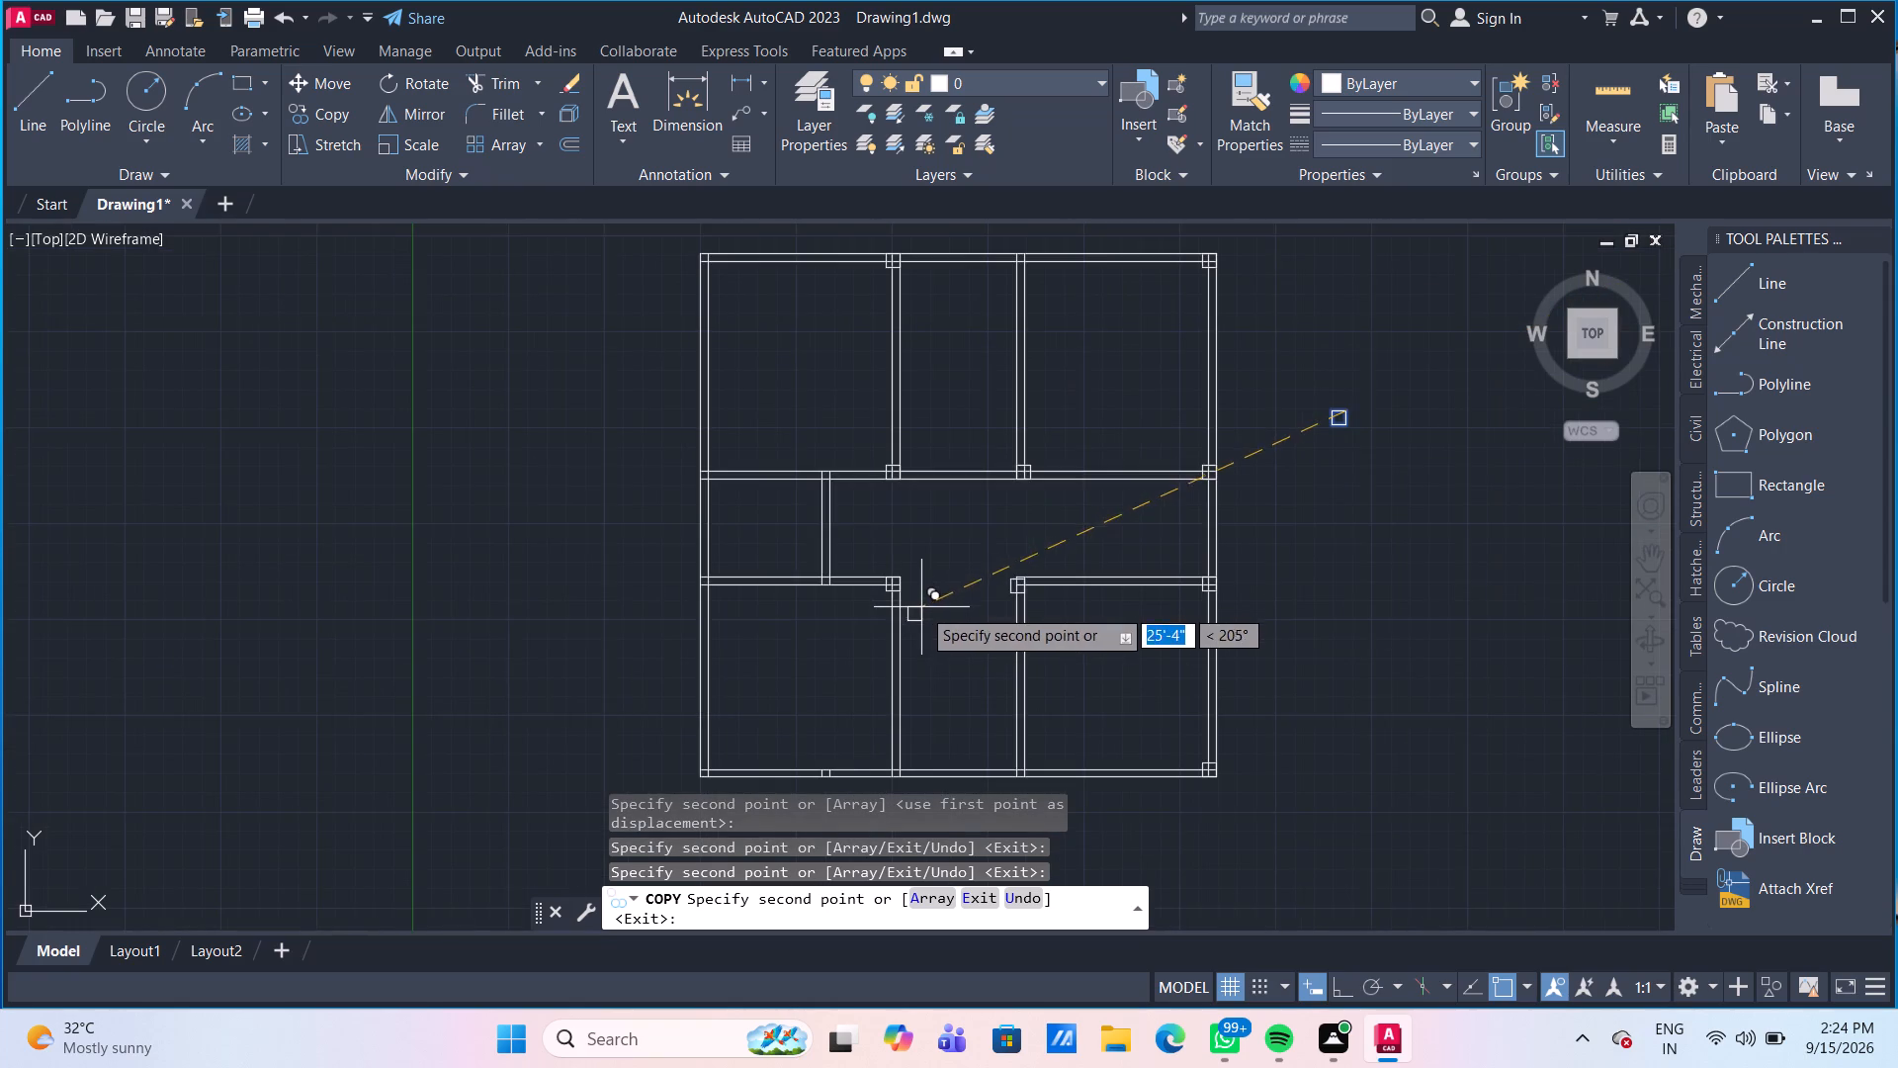
middle_drag(921, 607, 831, 509)
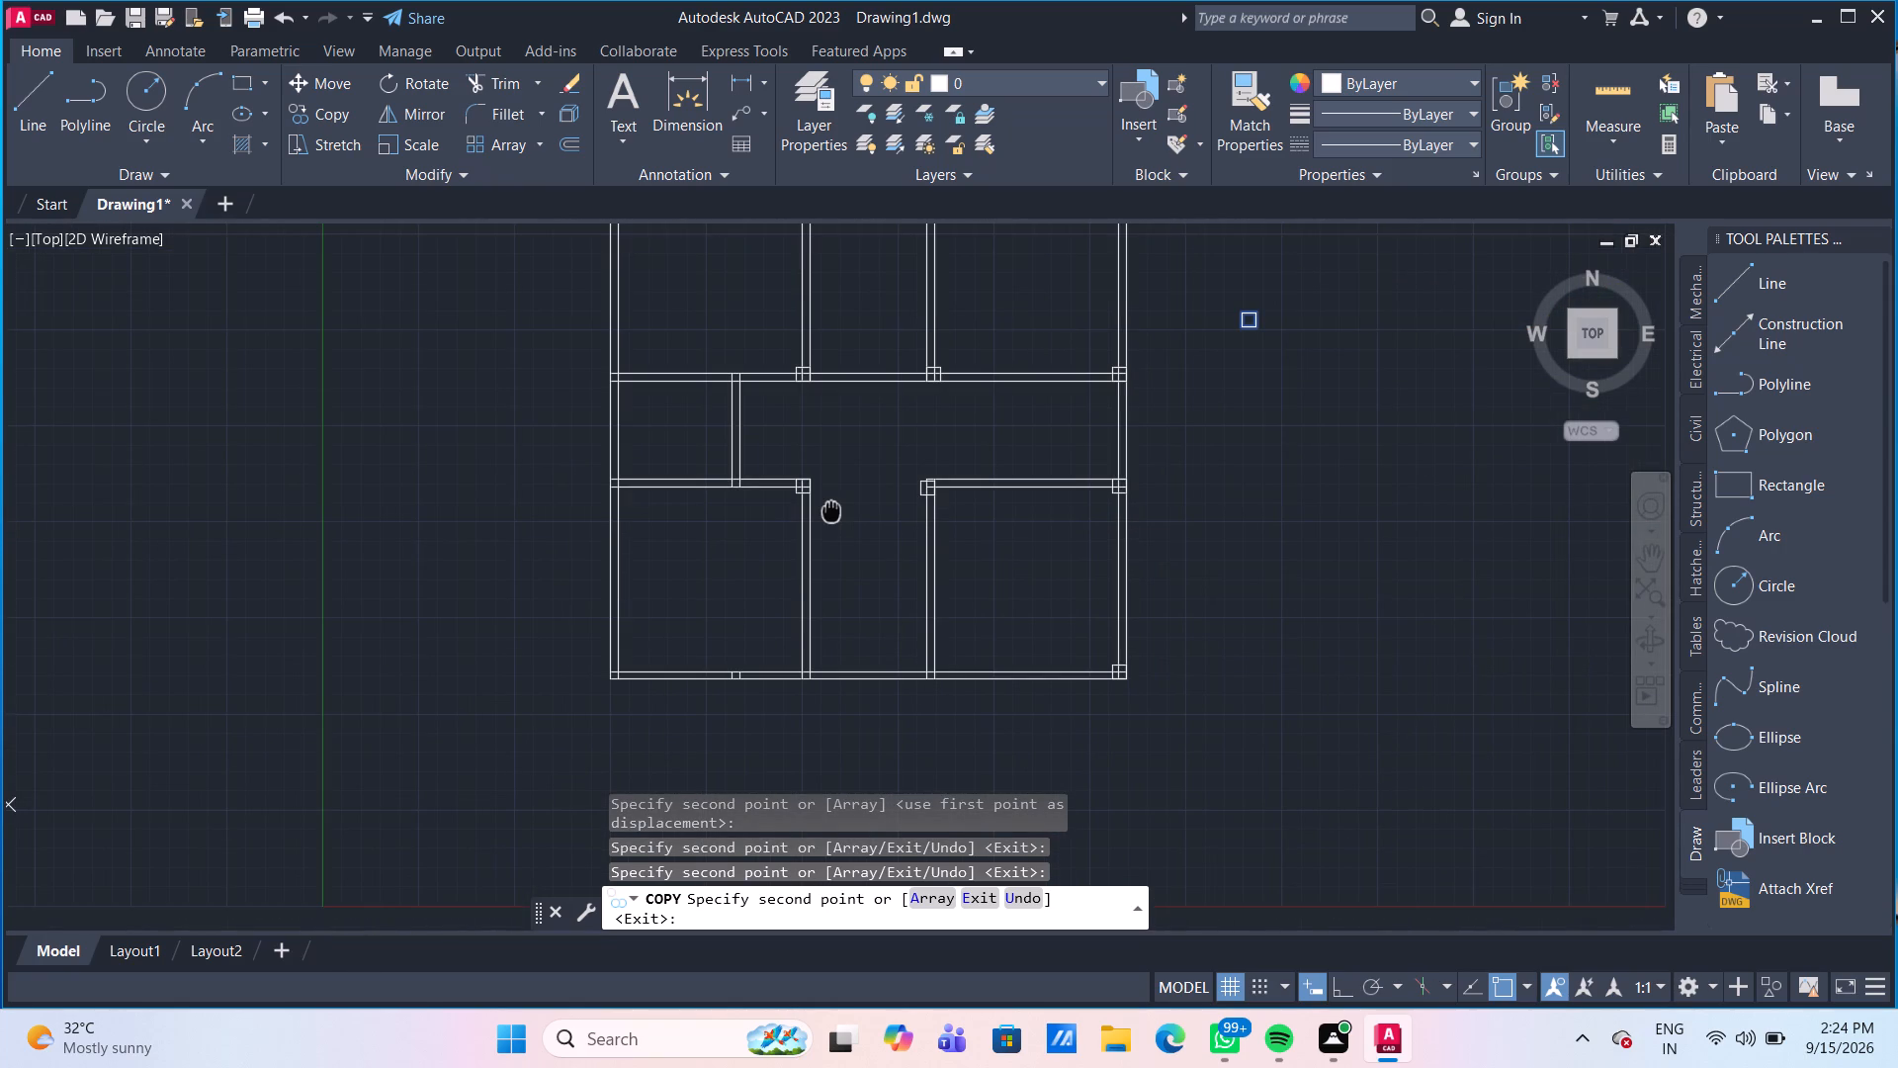
middle_drag(831, 509, 829, 509)
scroll(922, 493, up, 3)
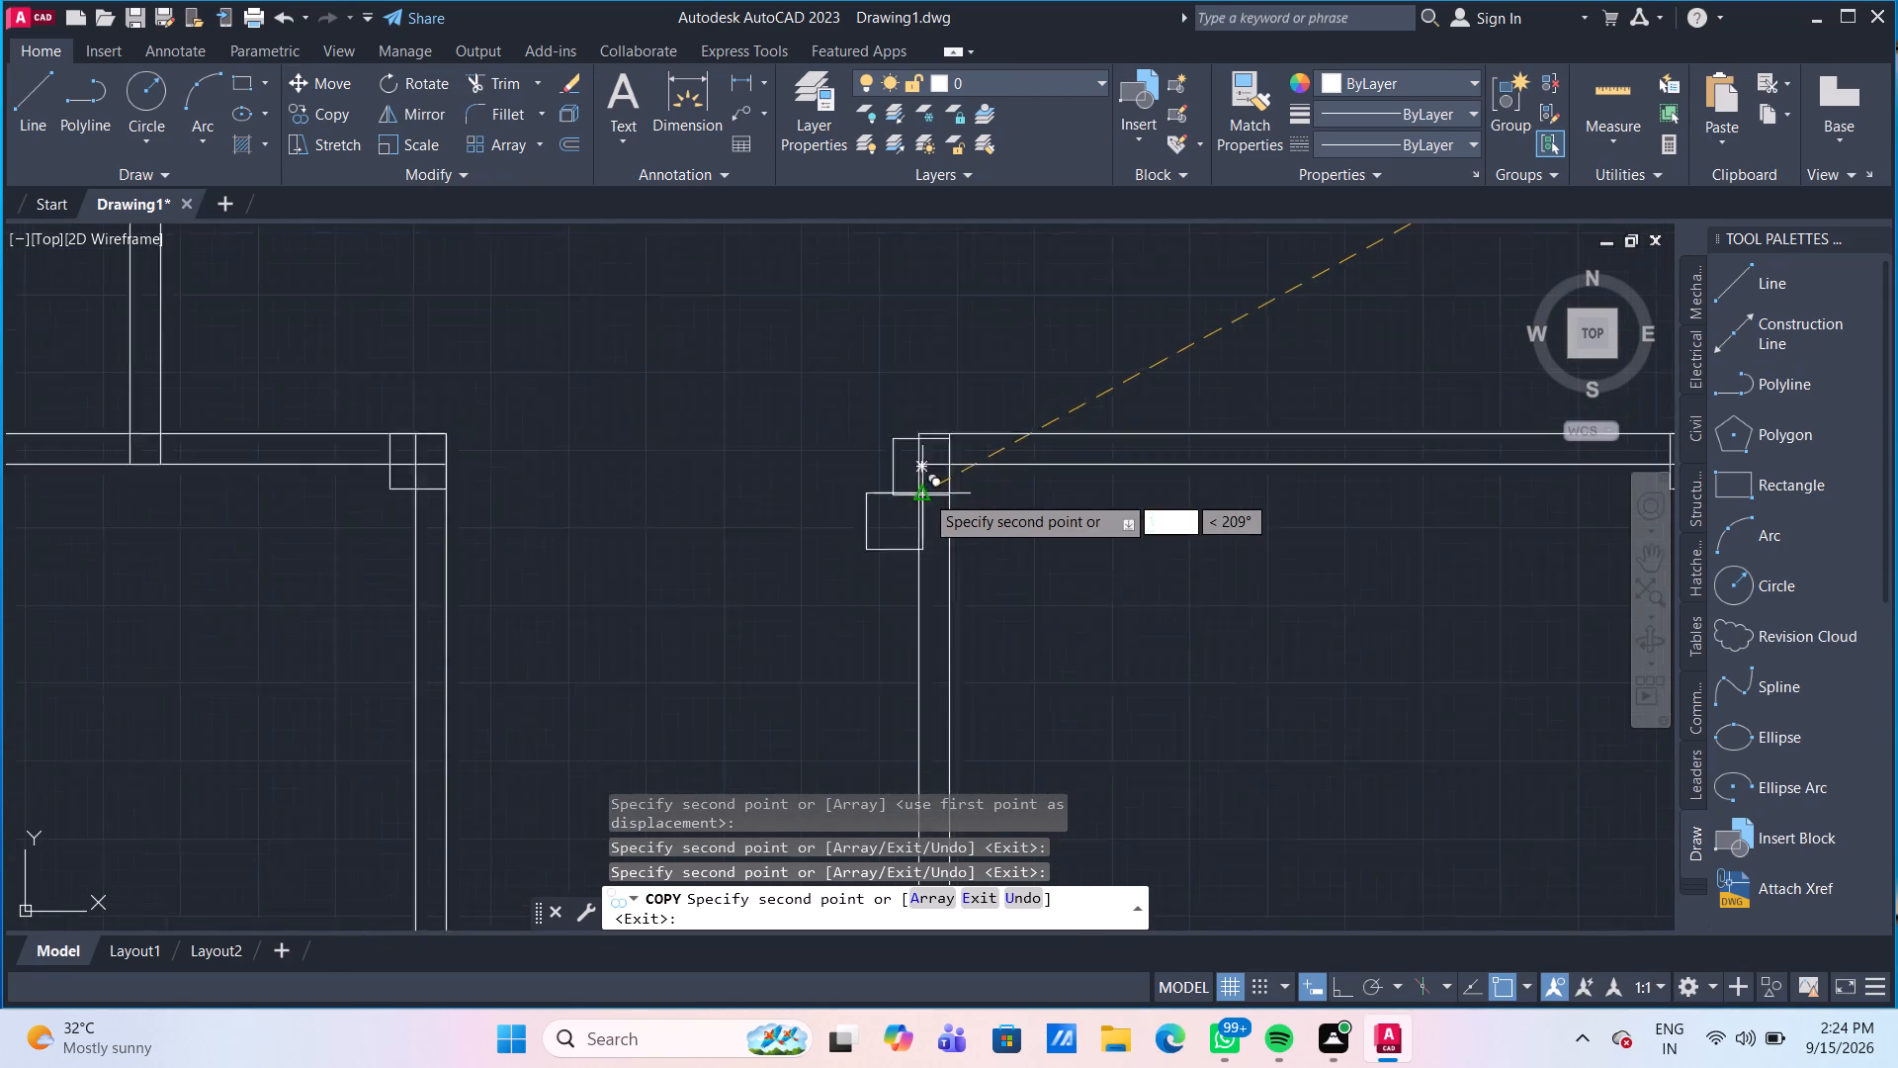
scroll(925, 493, up, 3)
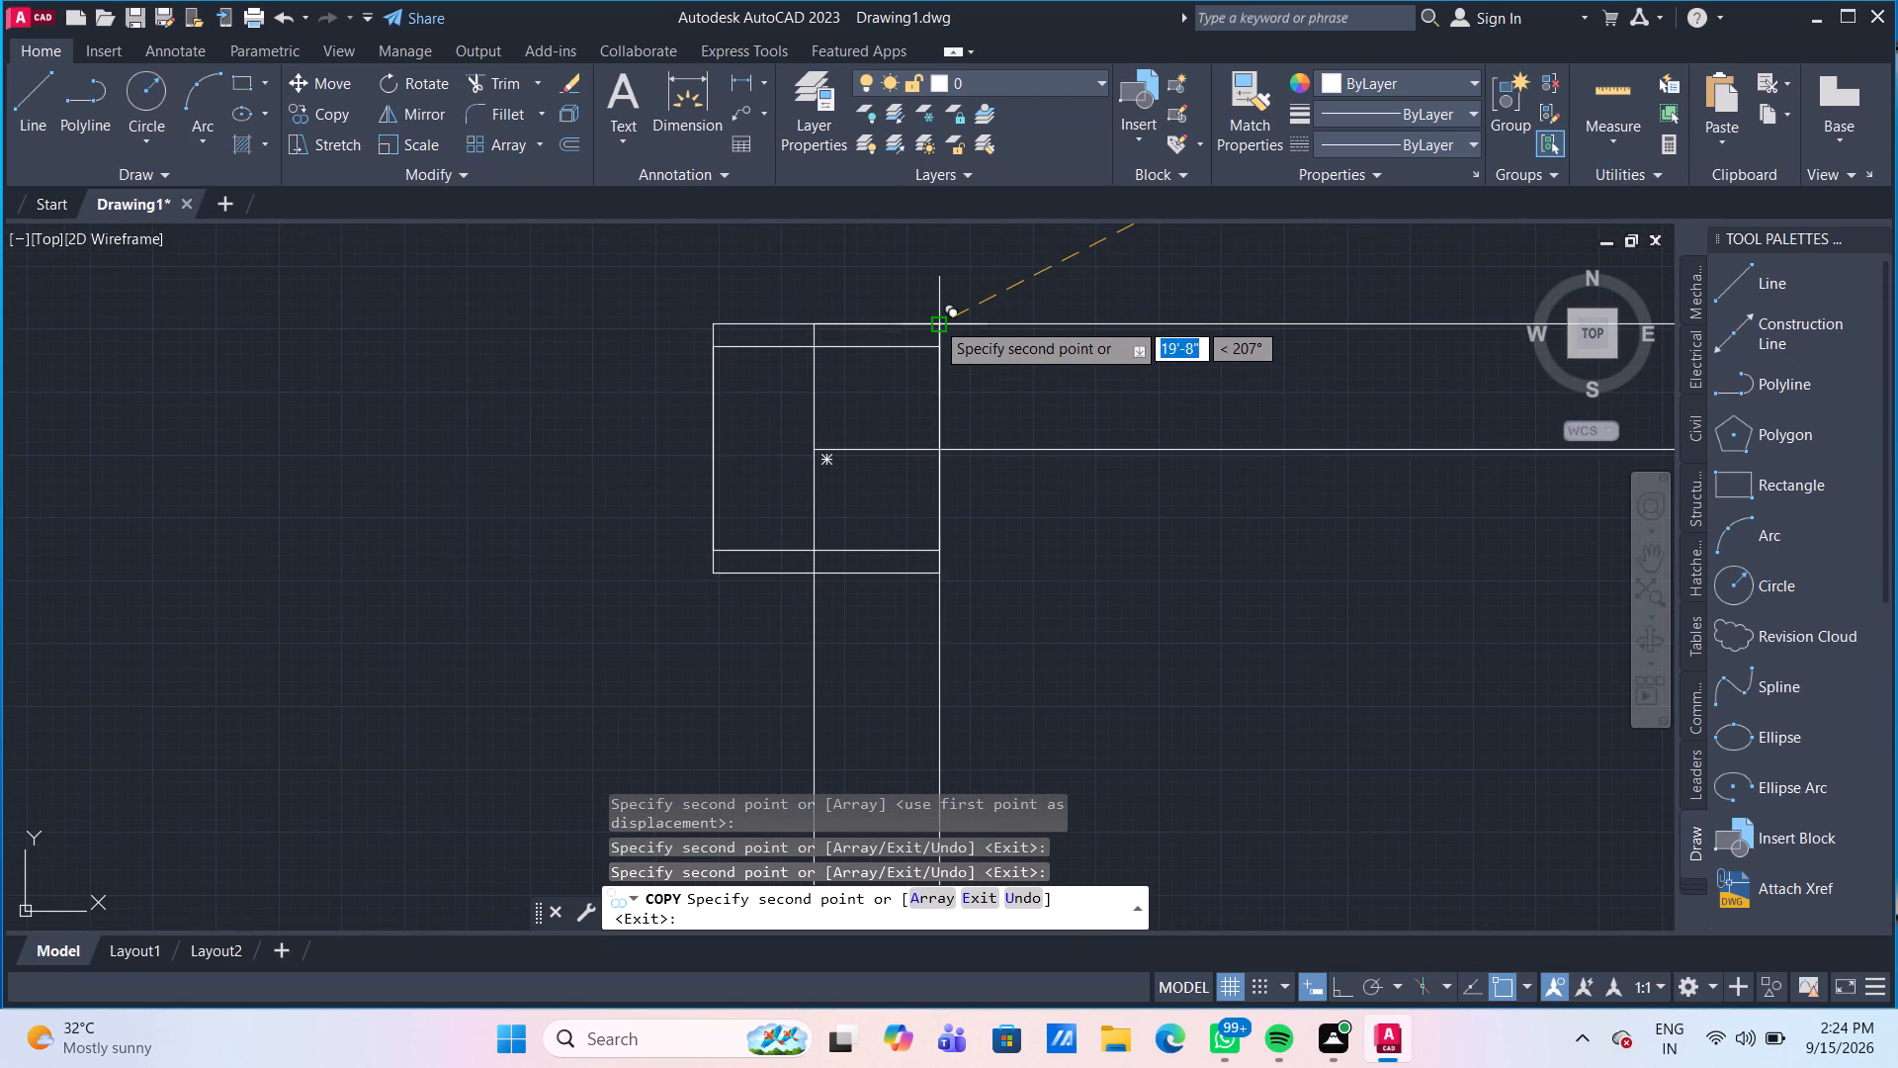
click(935, 320)
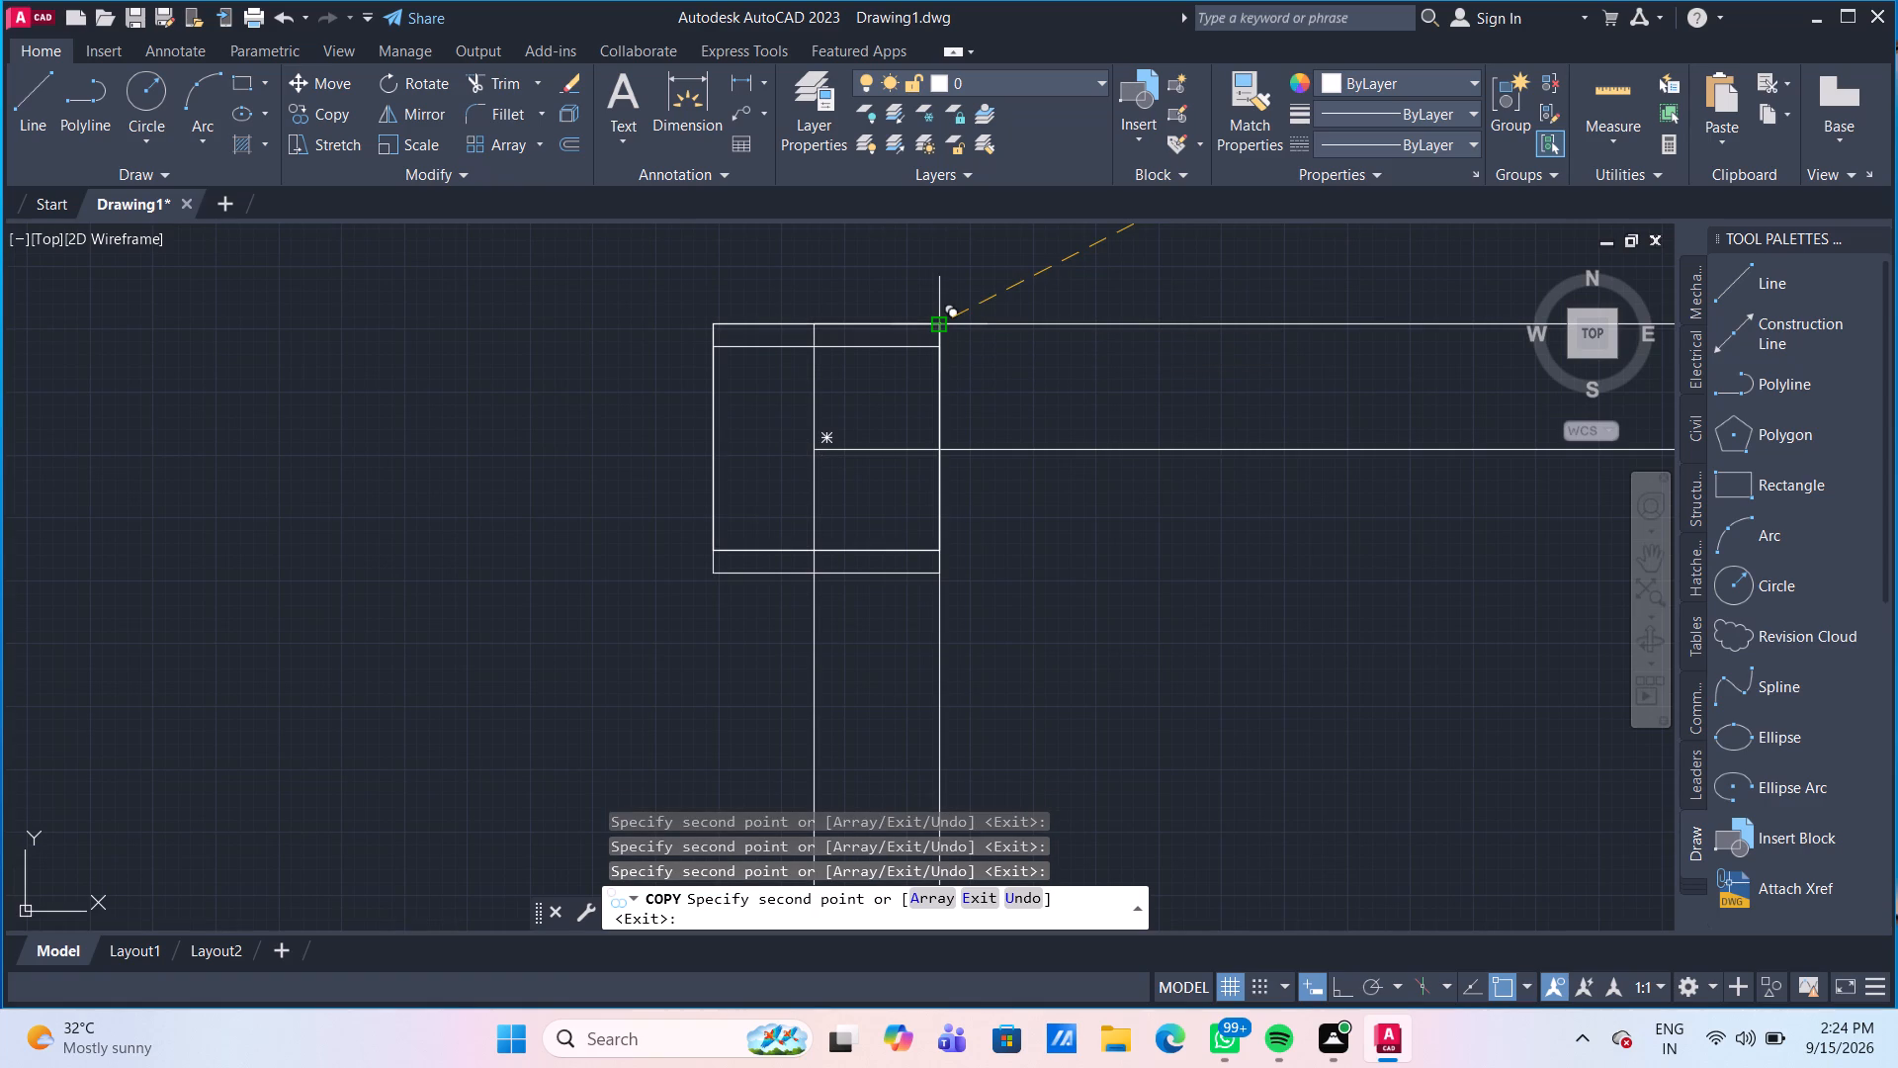
key(Escape)
Delete the older, slightly lower square overlapping the new copy at the lower-right room's top-left corner.
click(900, 346)
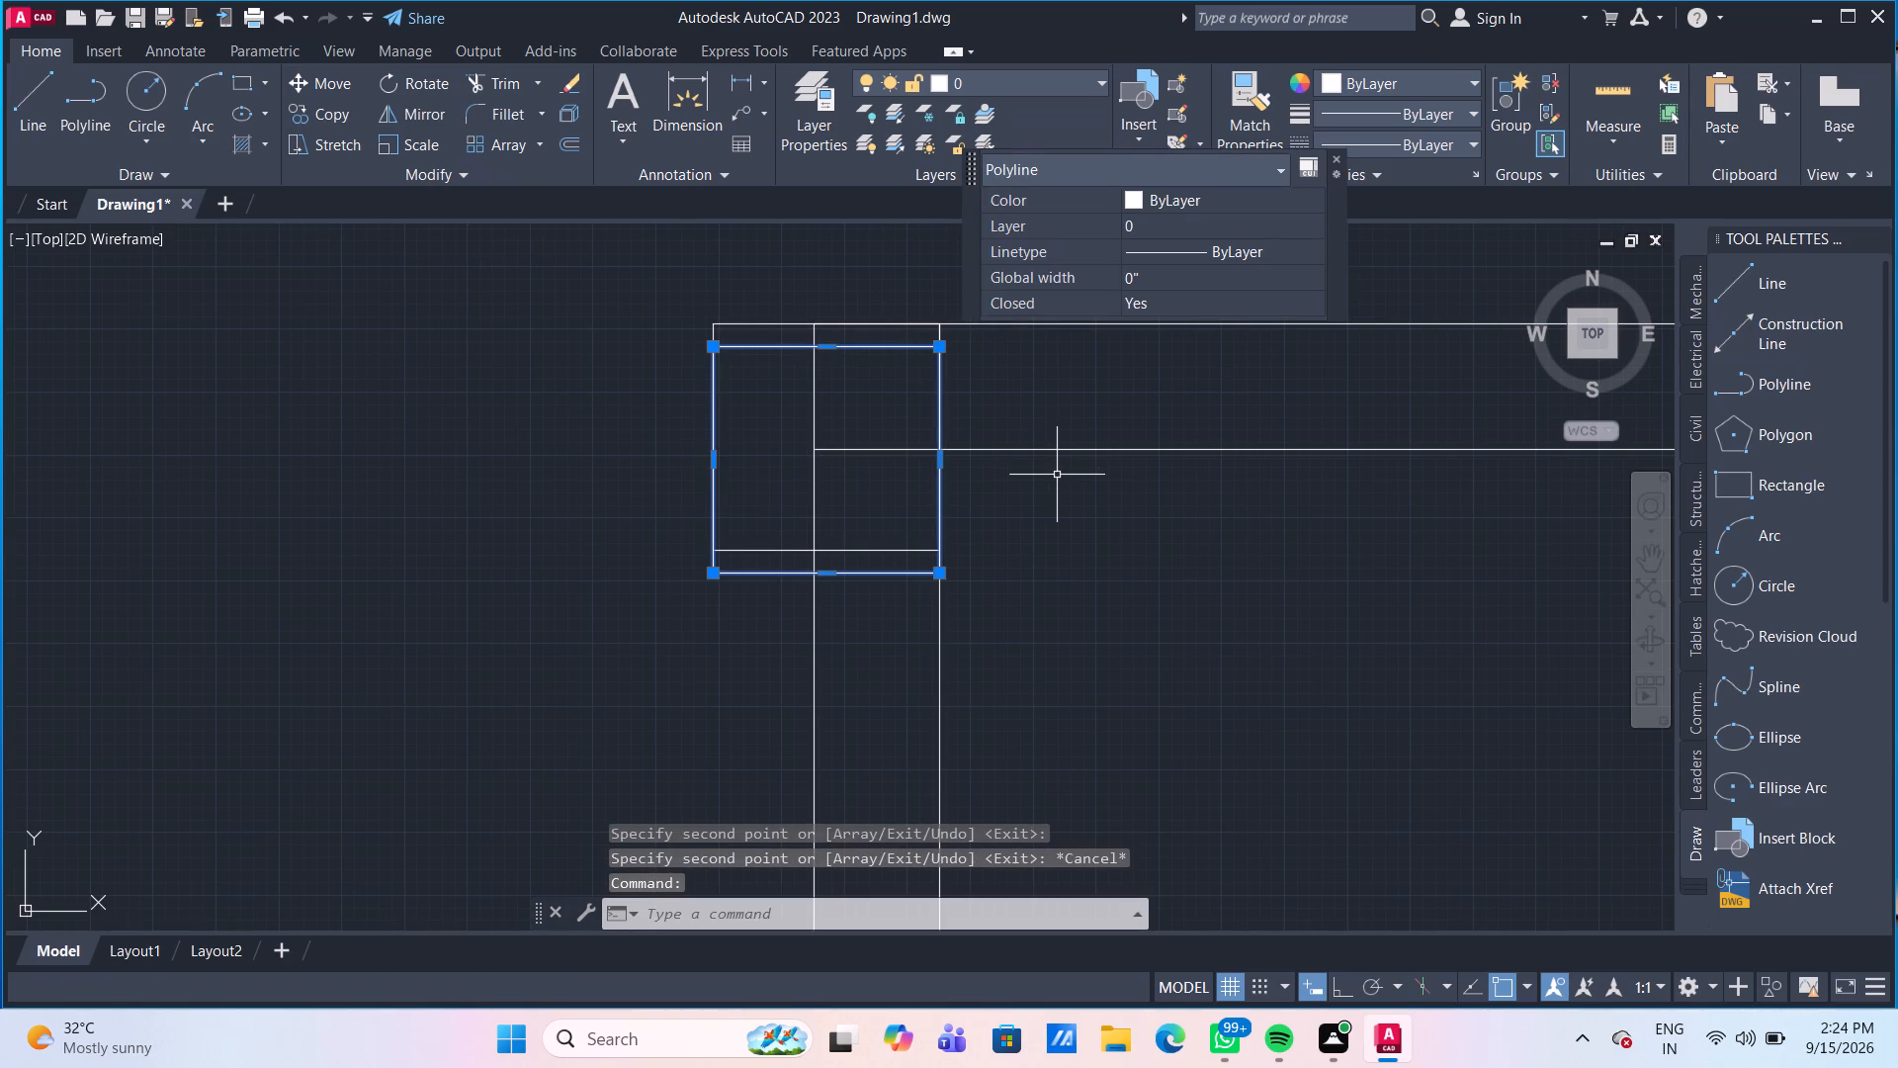
key(Delete)
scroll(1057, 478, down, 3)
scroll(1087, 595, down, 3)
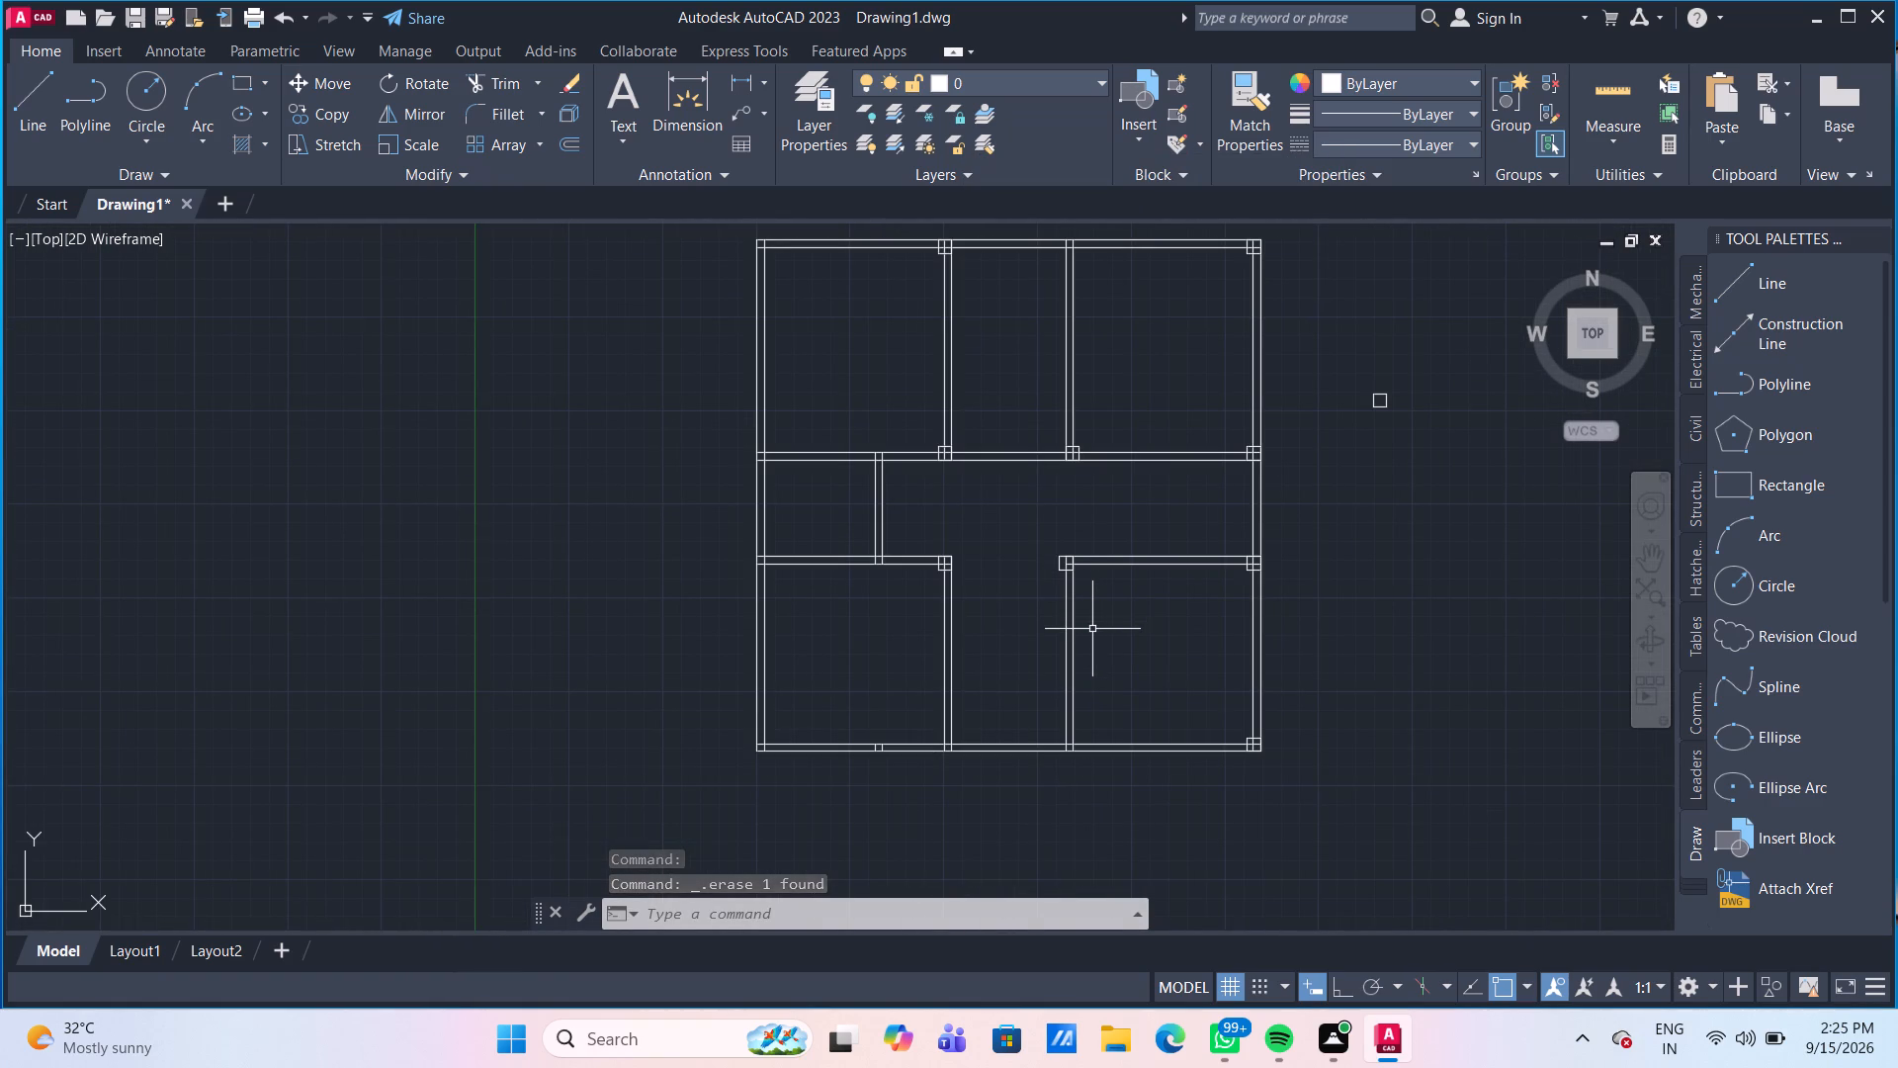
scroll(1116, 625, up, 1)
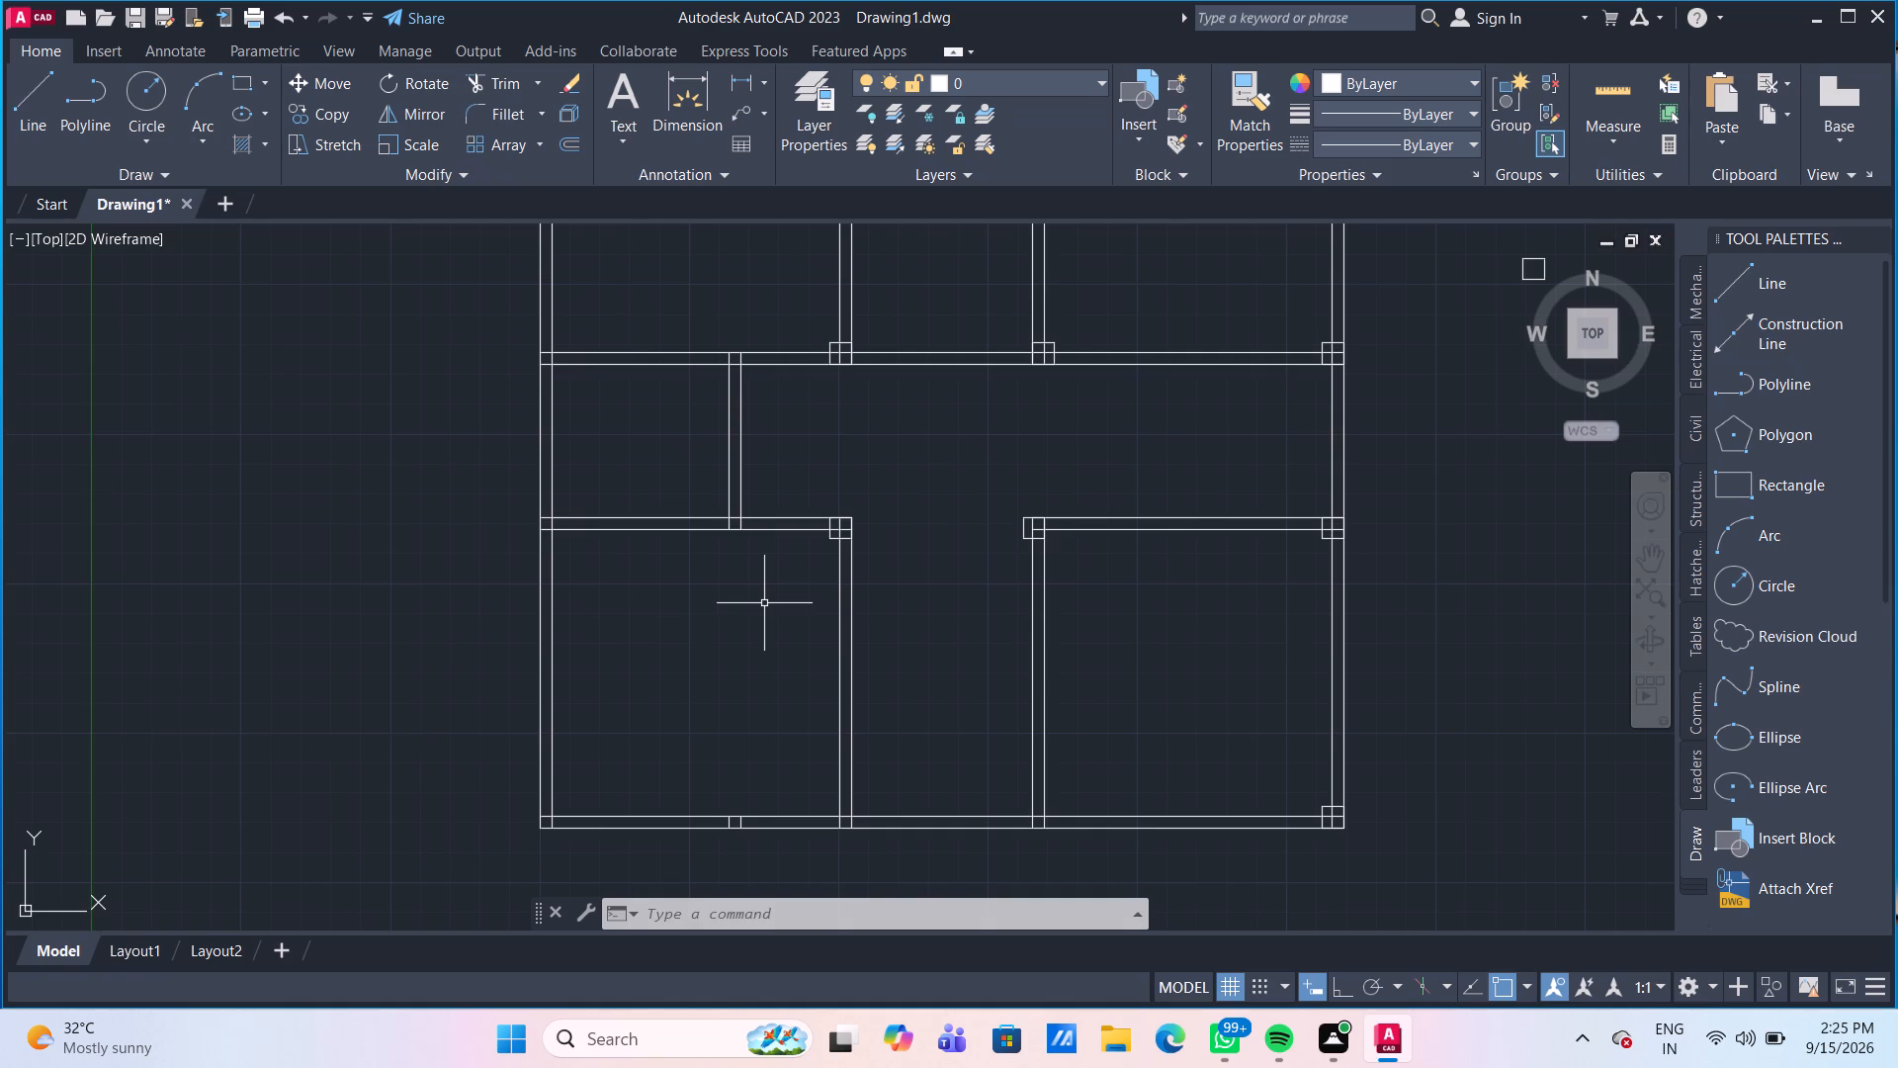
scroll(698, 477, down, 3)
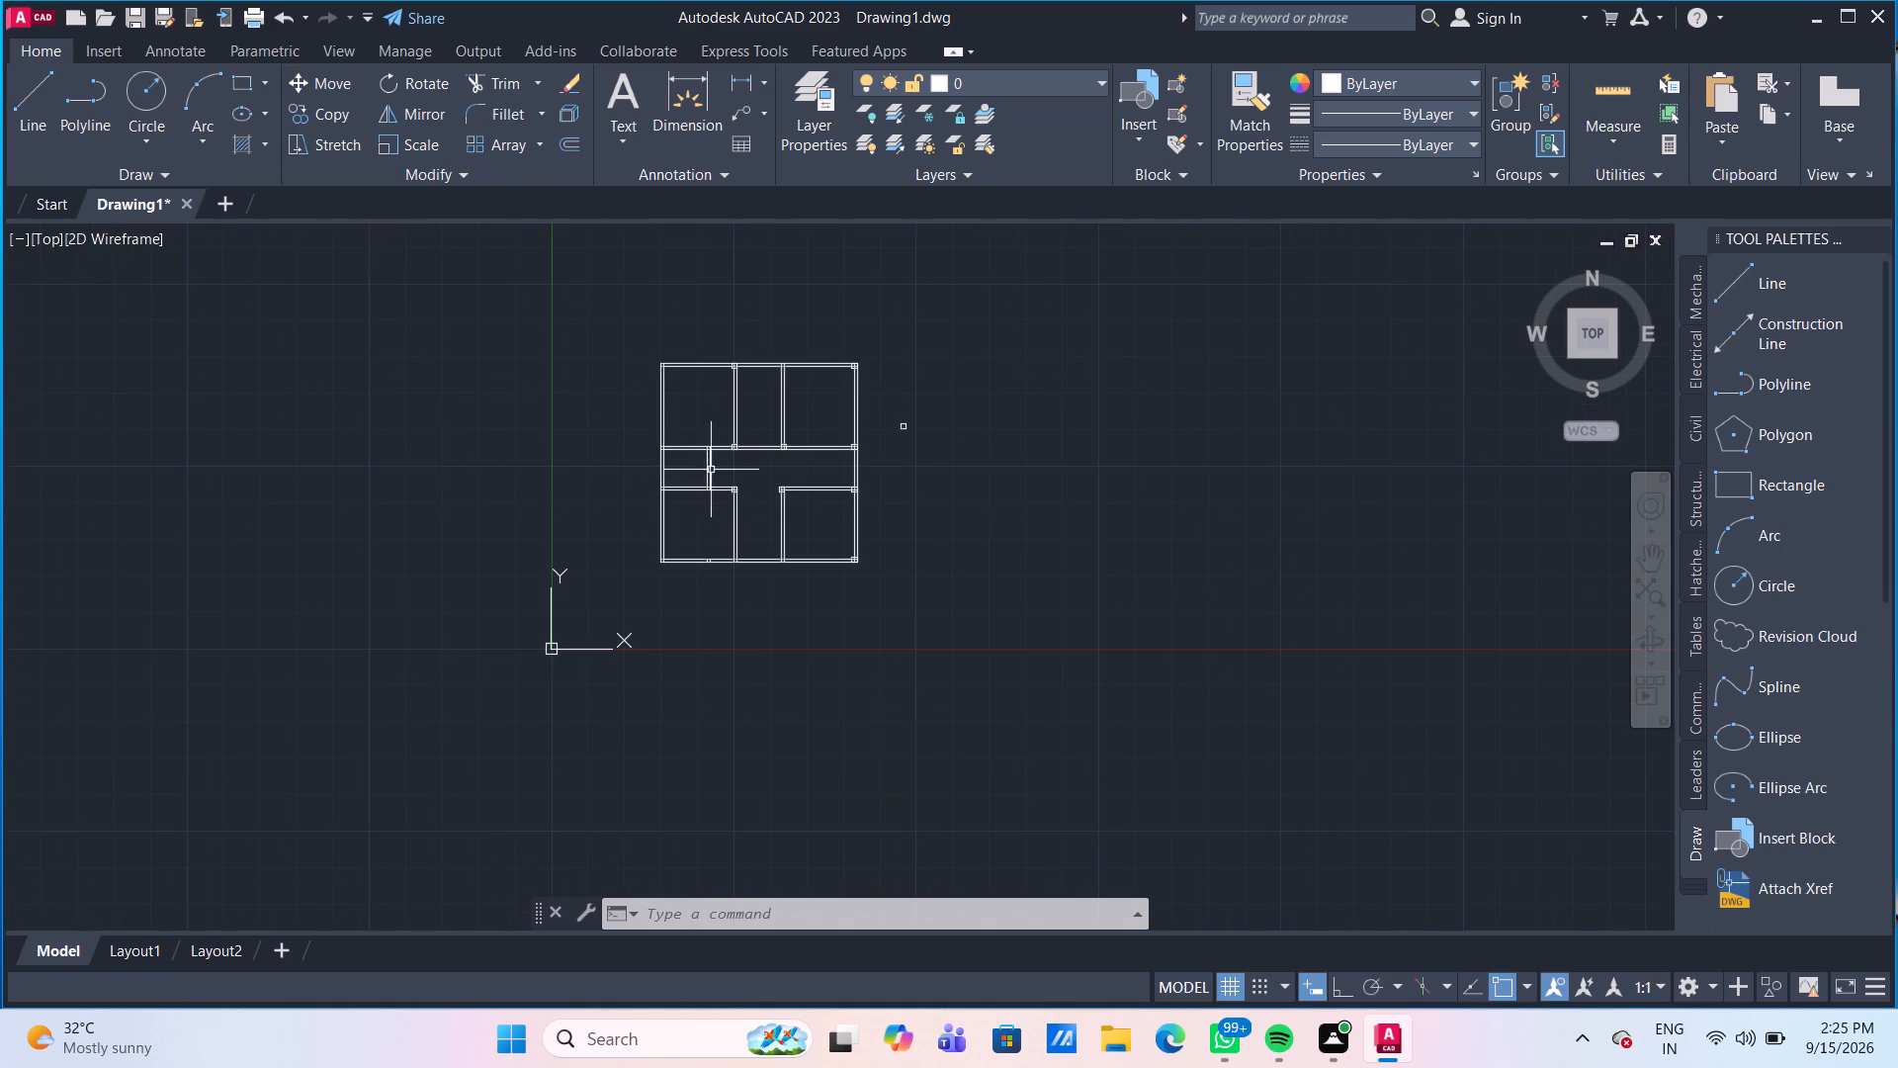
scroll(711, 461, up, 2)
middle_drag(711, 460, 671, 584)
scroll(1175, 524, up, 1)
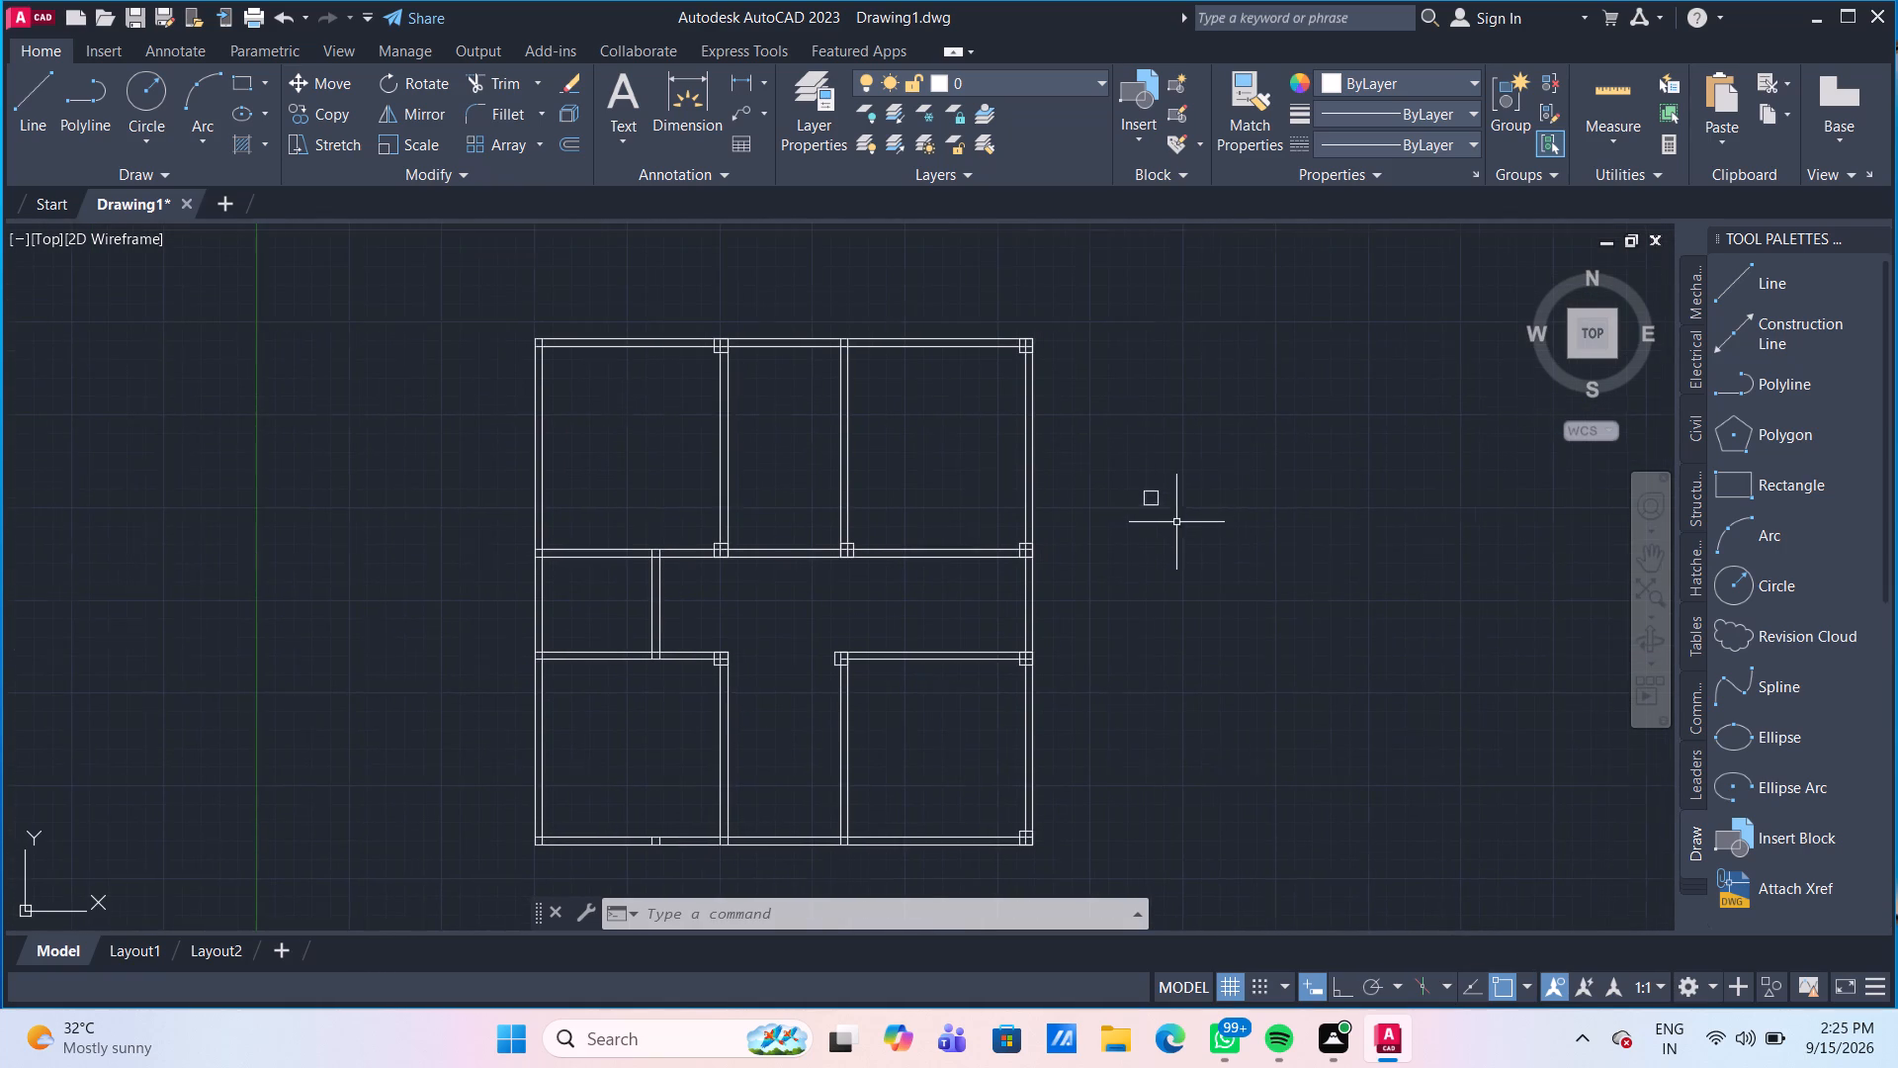
Copy the loose square by its top-left corner to where the right upper vertical partition's left line meets the top wall's outer line.
drag(1173, 531, 1165, 506)
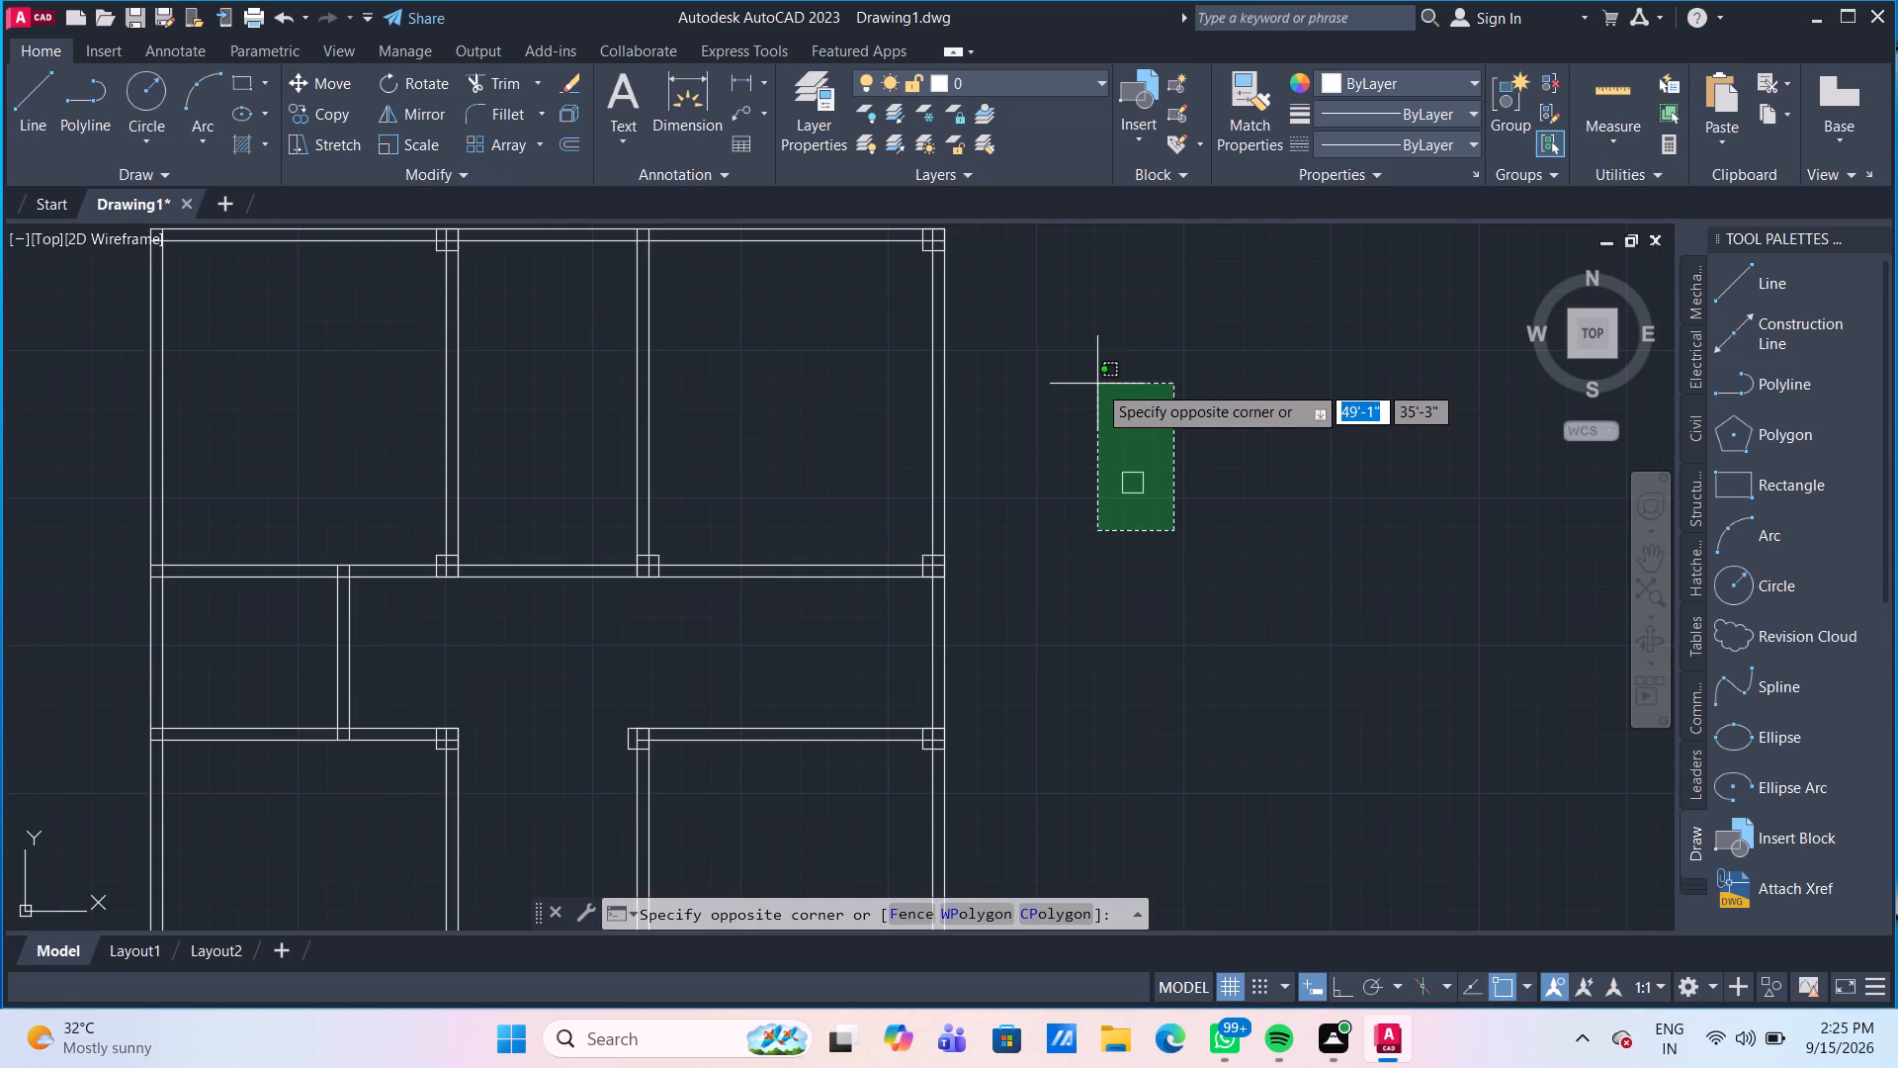
click(1097, 384)
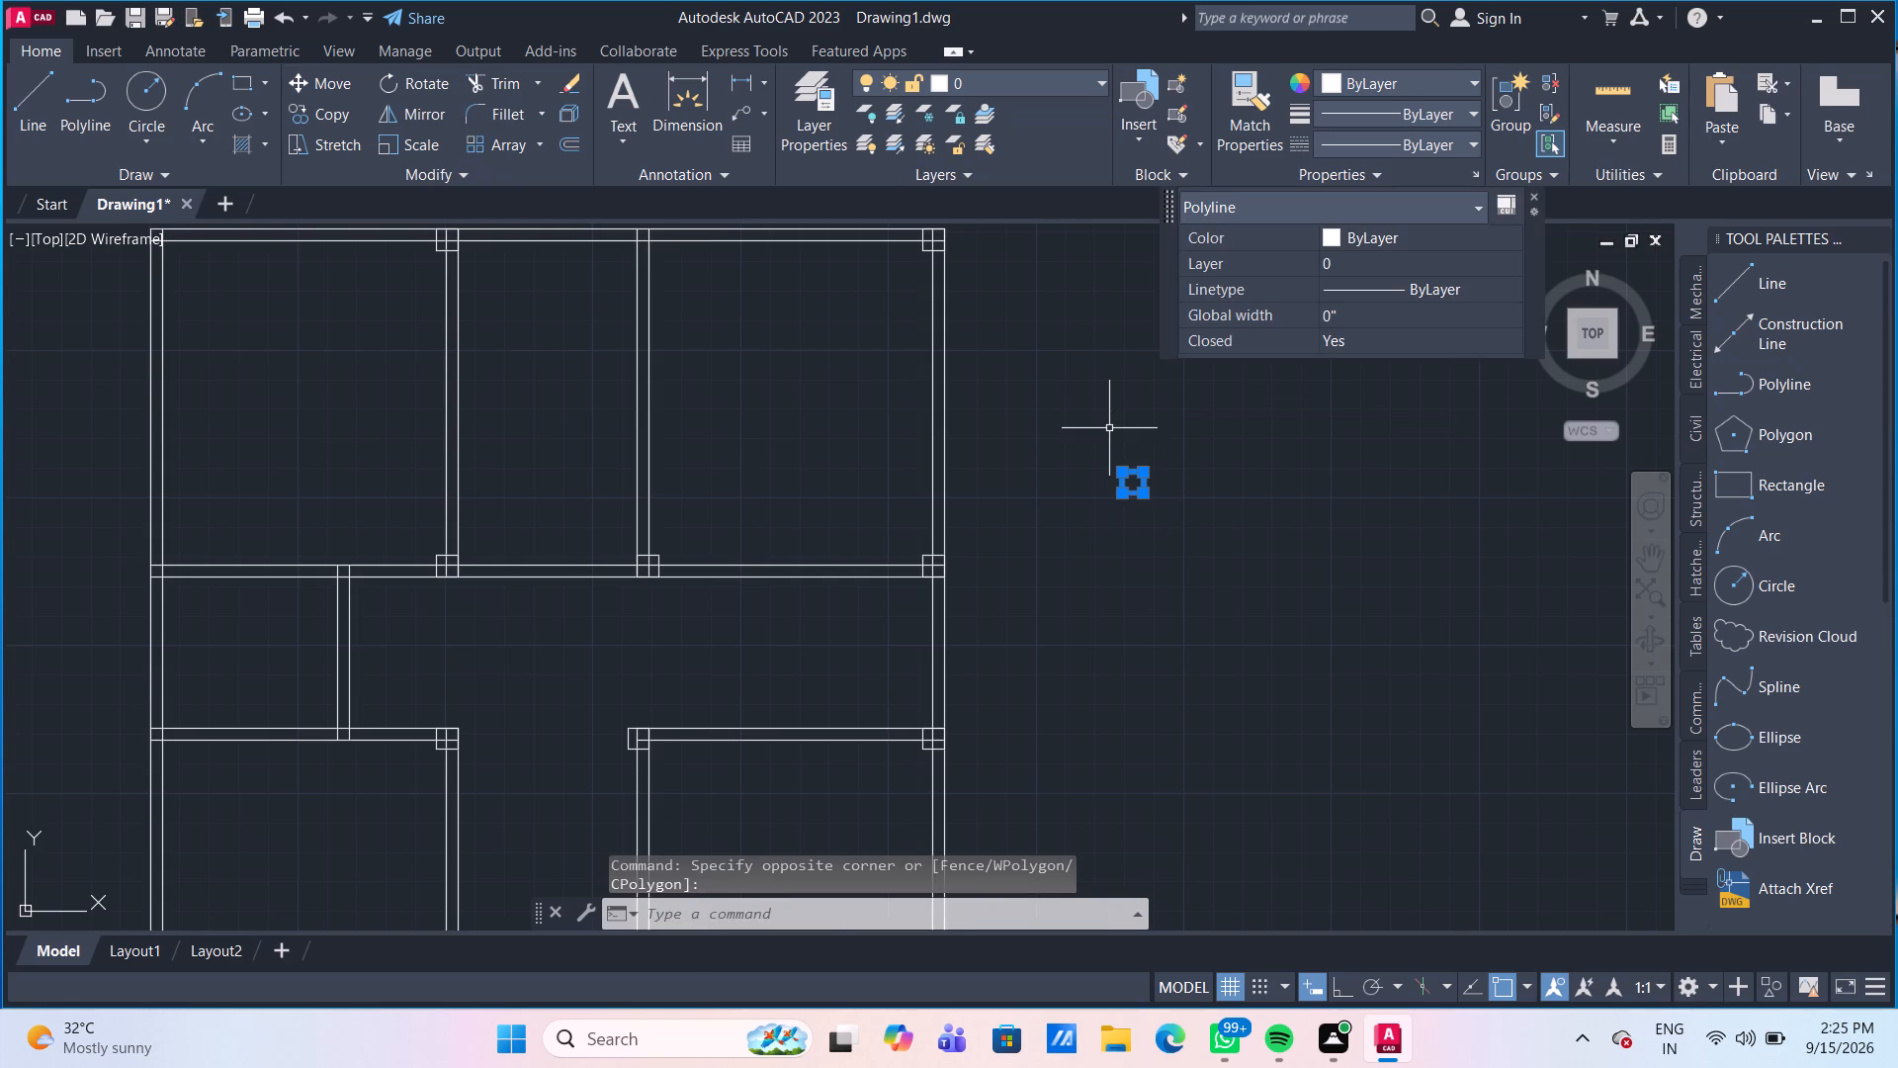
text(CO)
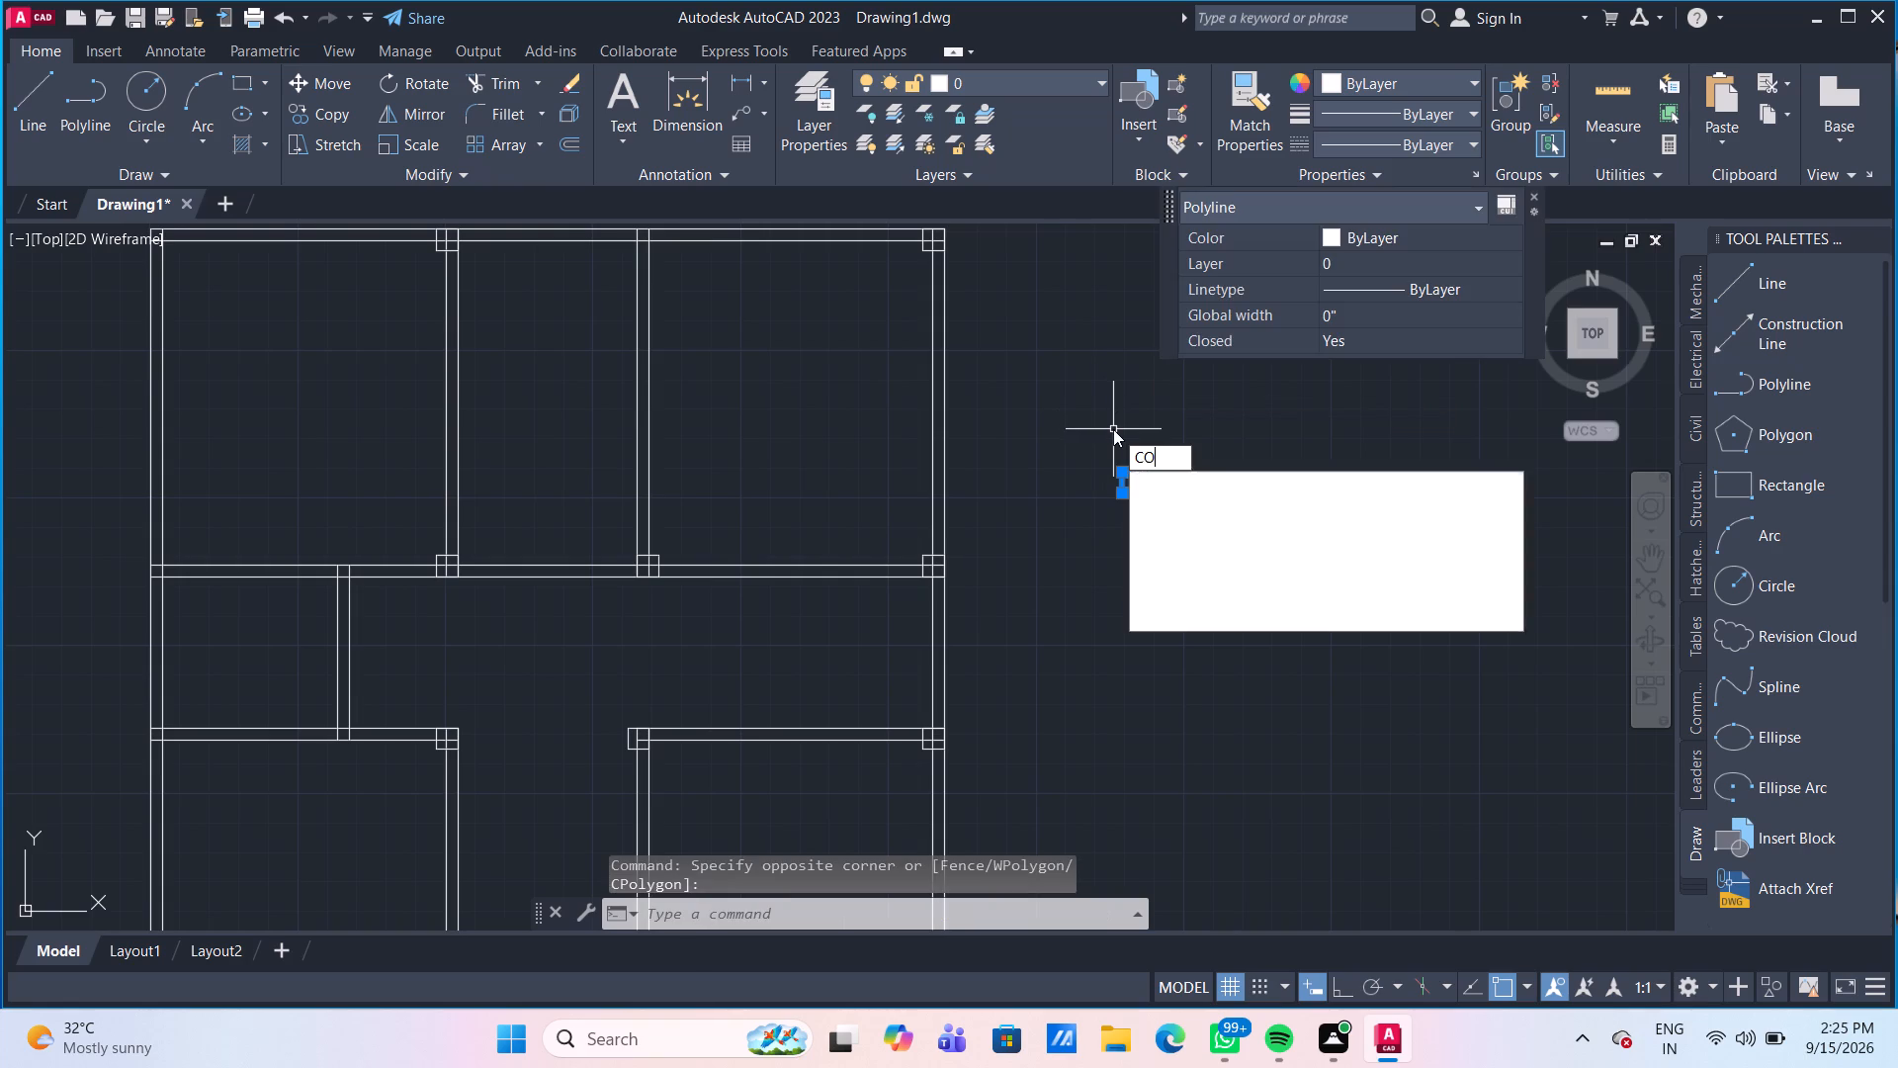
key(Return)
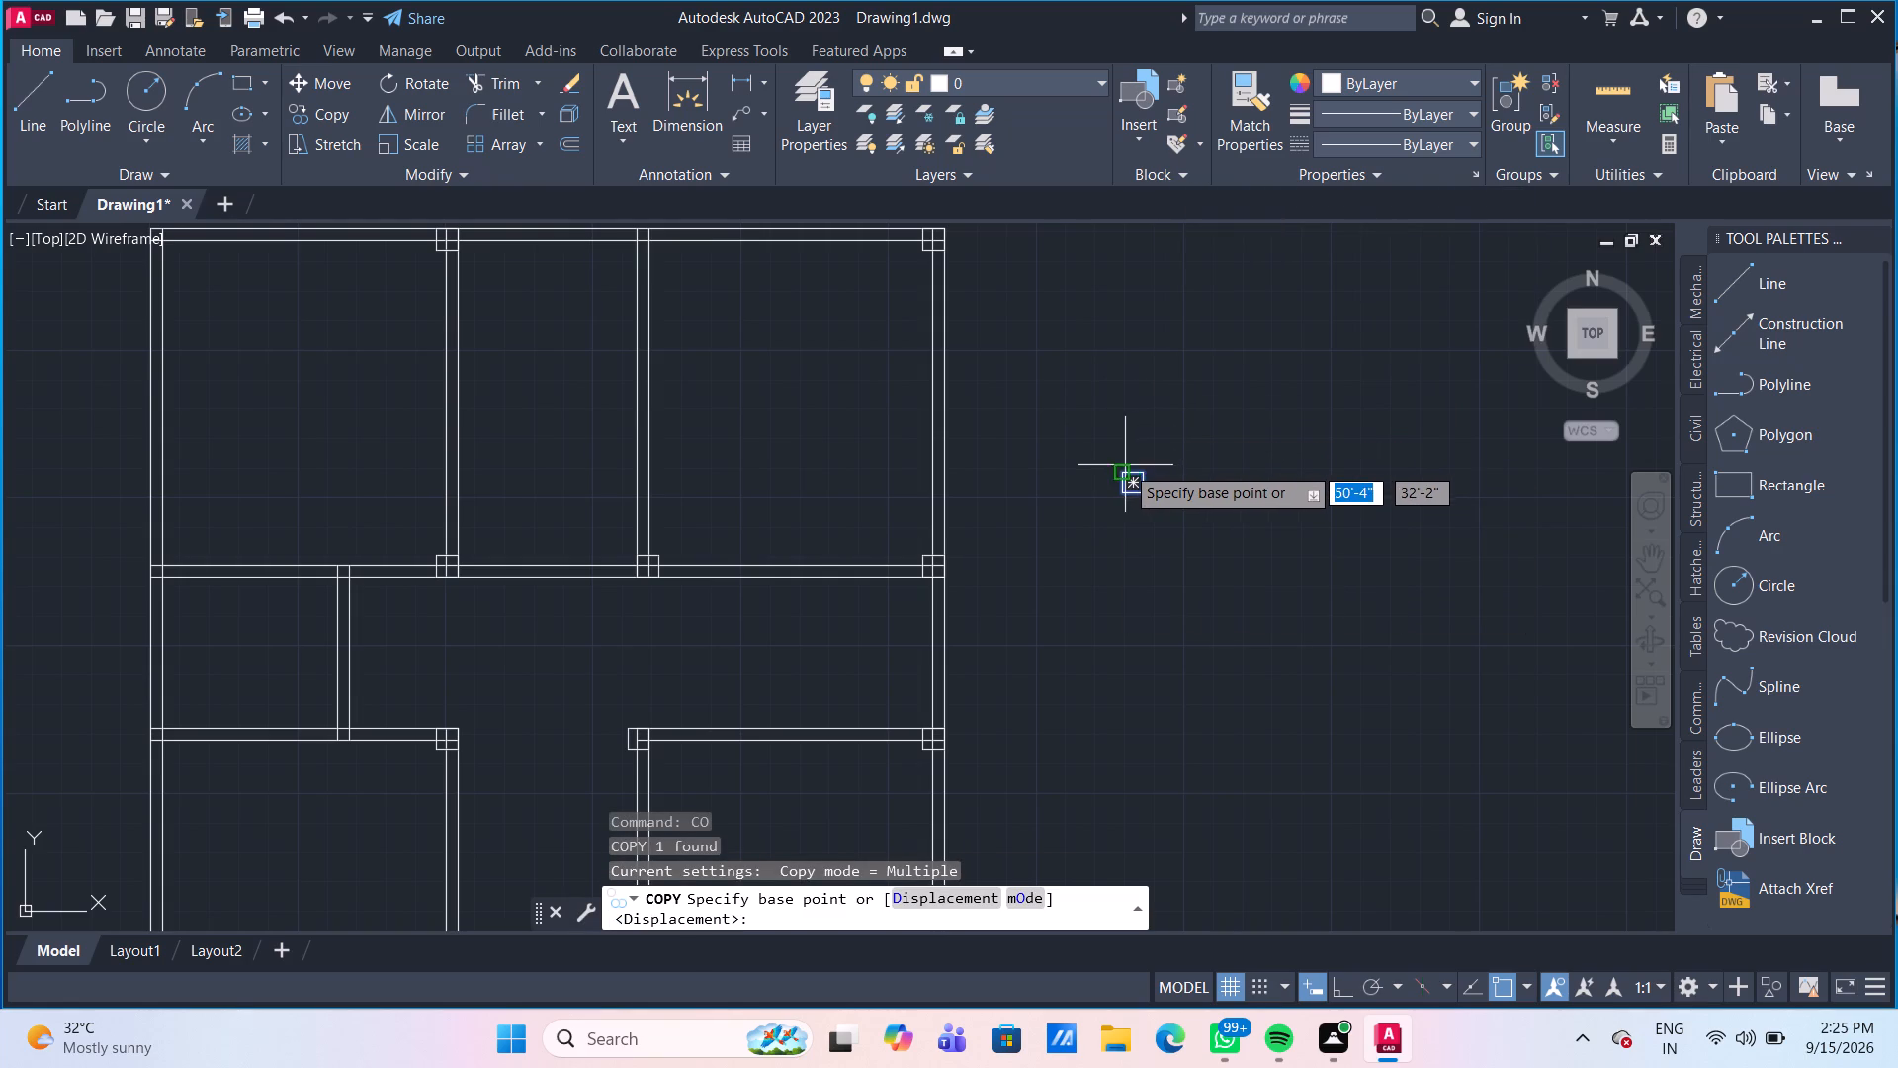
click(1119, 466)
scroll(311, 369, down, 1)
middle_drag(311, 369, 562, 585)
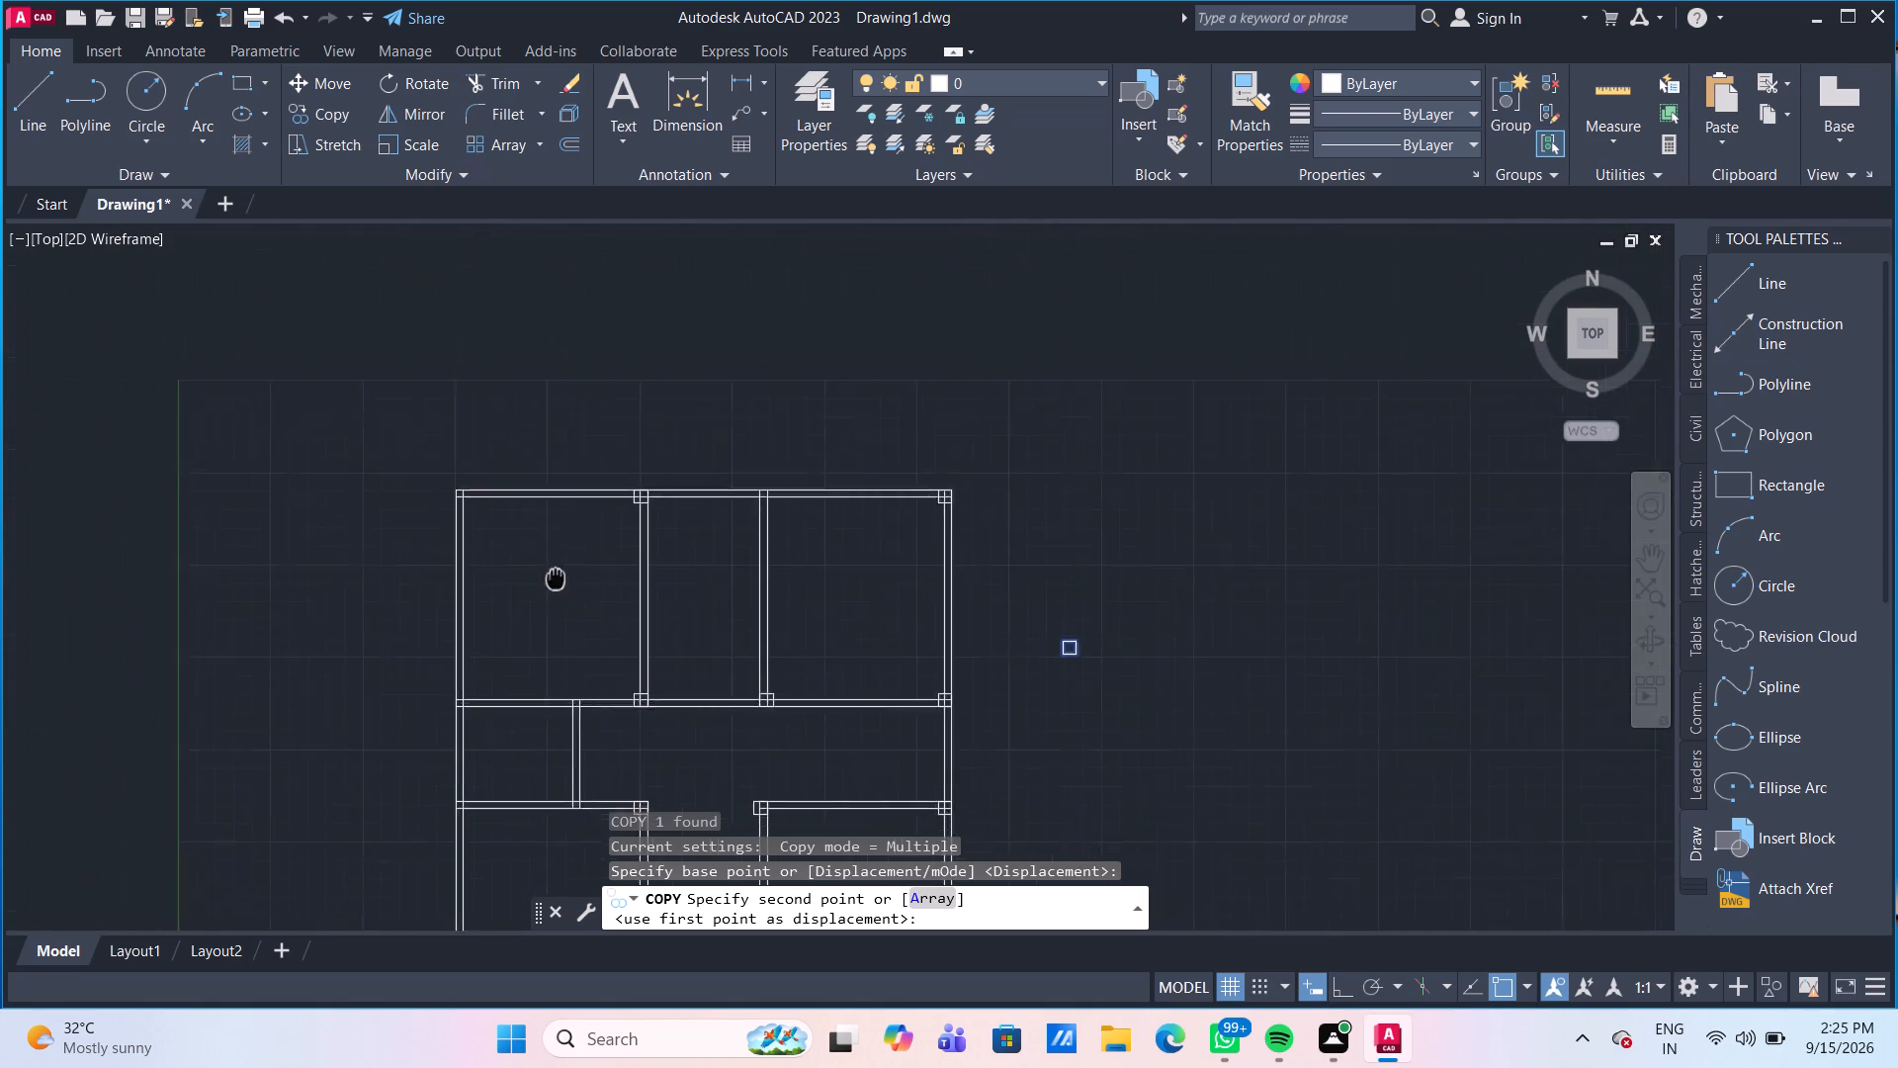
middle_drag(562, 585, 574, 622)
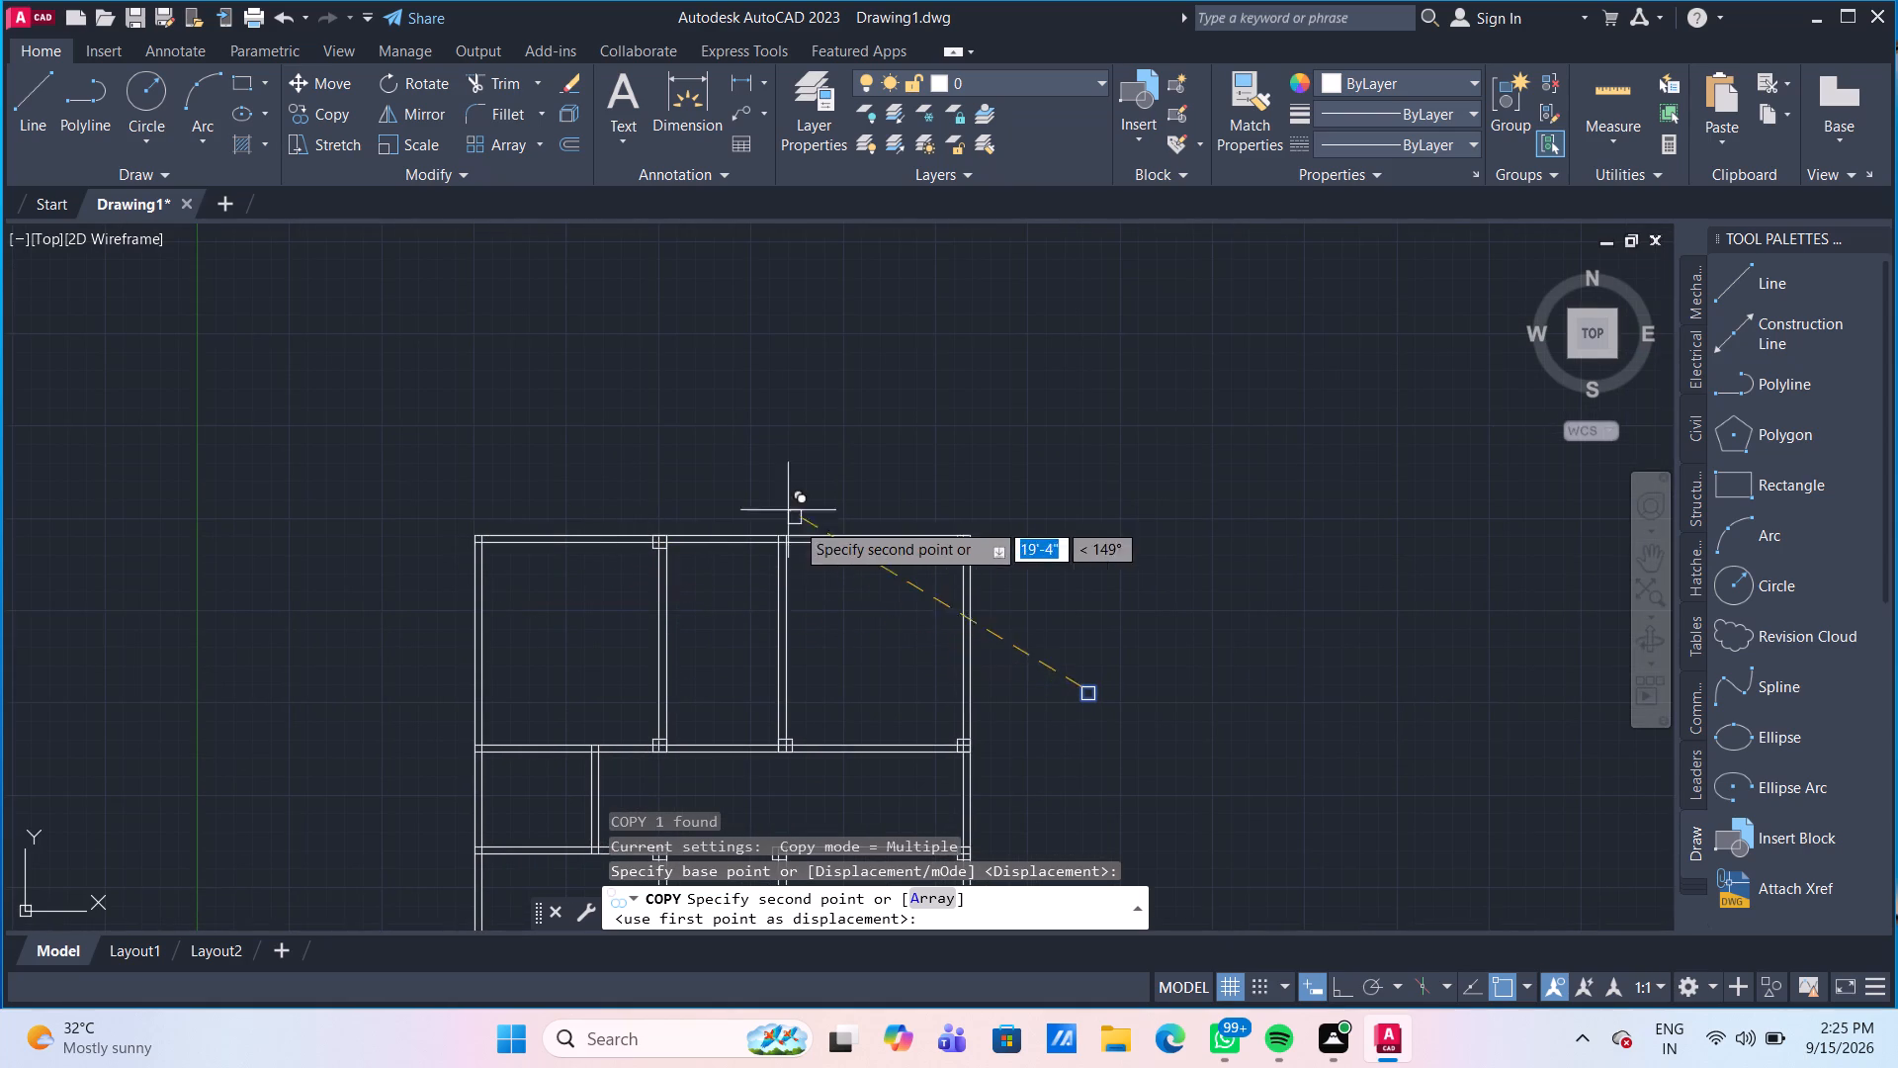
scroll(807, 532, up, 4)
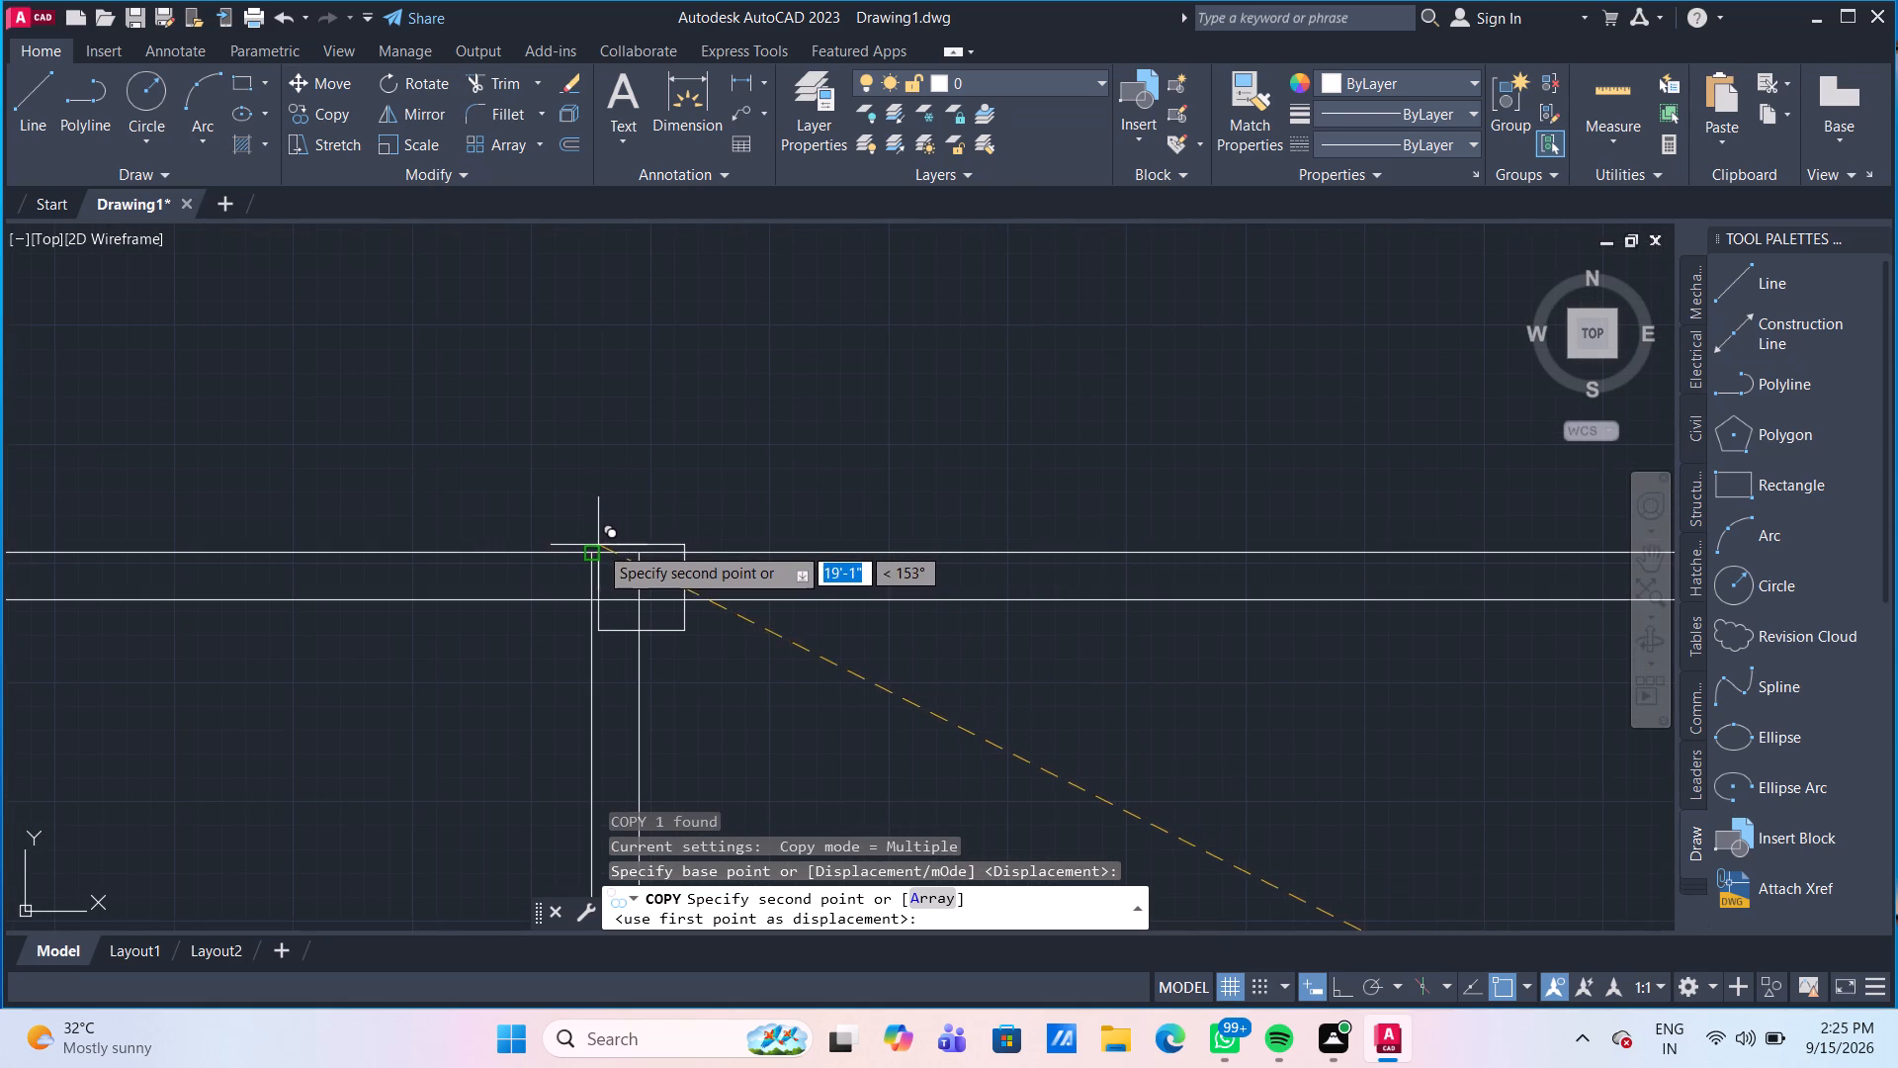
click(589, 553)
Place another copy with its top-left corner on the plan's outer top-left corner, and end the copying.
scroll(439, 529, down, 4)
scroll(219, 556, up, 1)
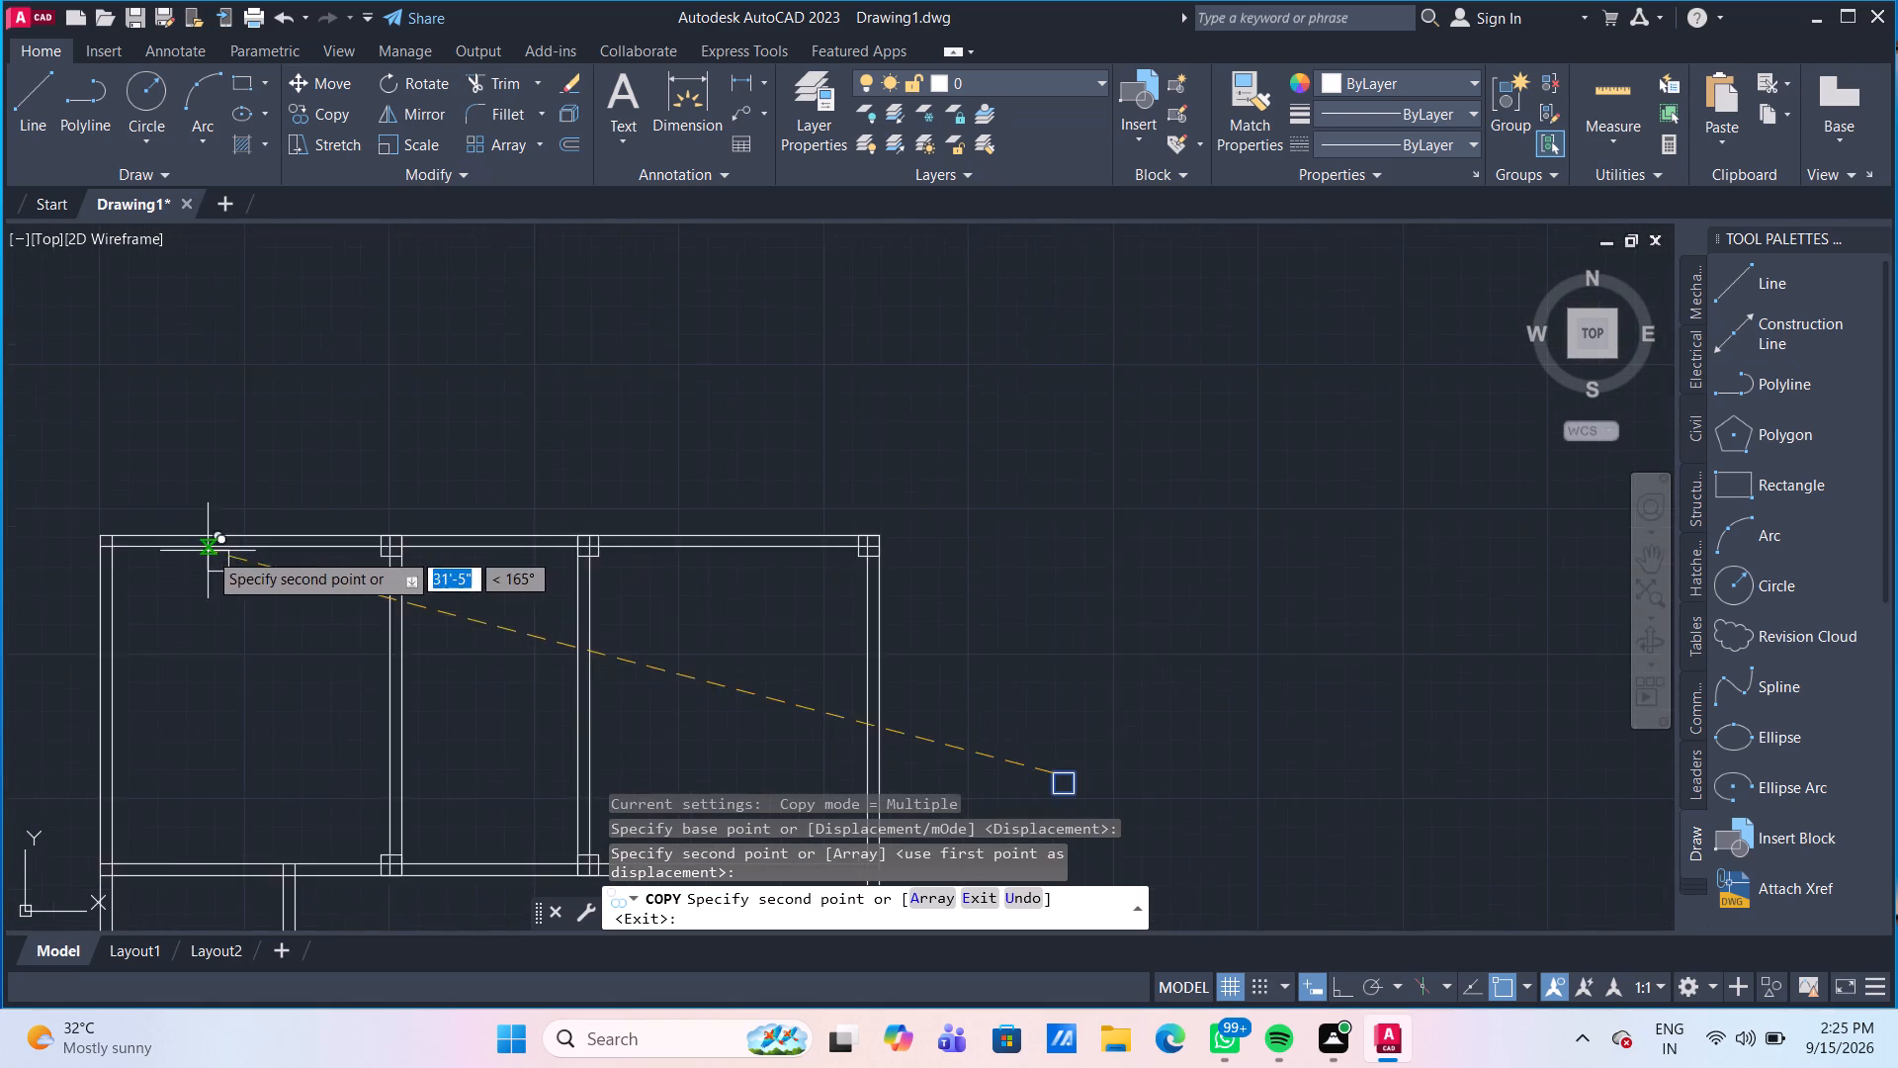
middle_drag(208, 551, 631, 518)
scroll(548, 534, up, 3)
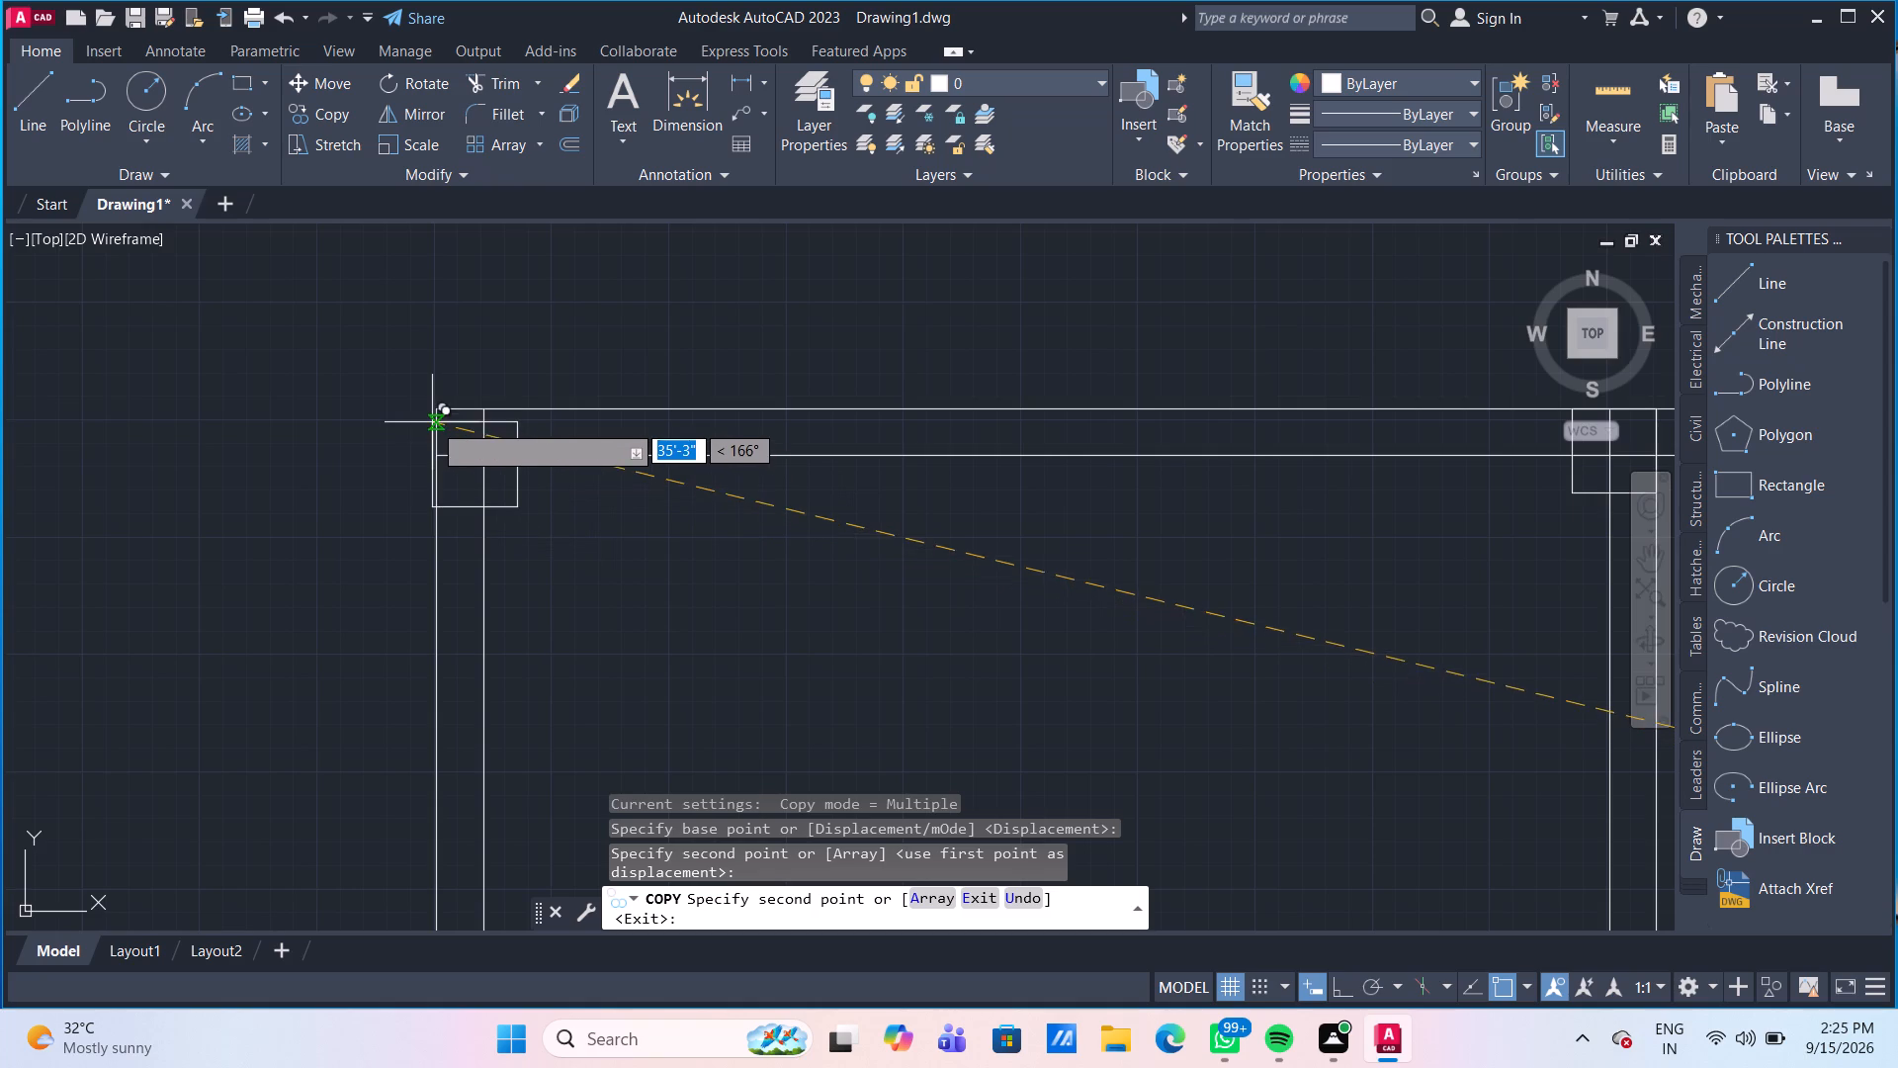
click(433, 414)
scroll(609, 626, down, 2)
middle_drag(600, 632, 561, 544)
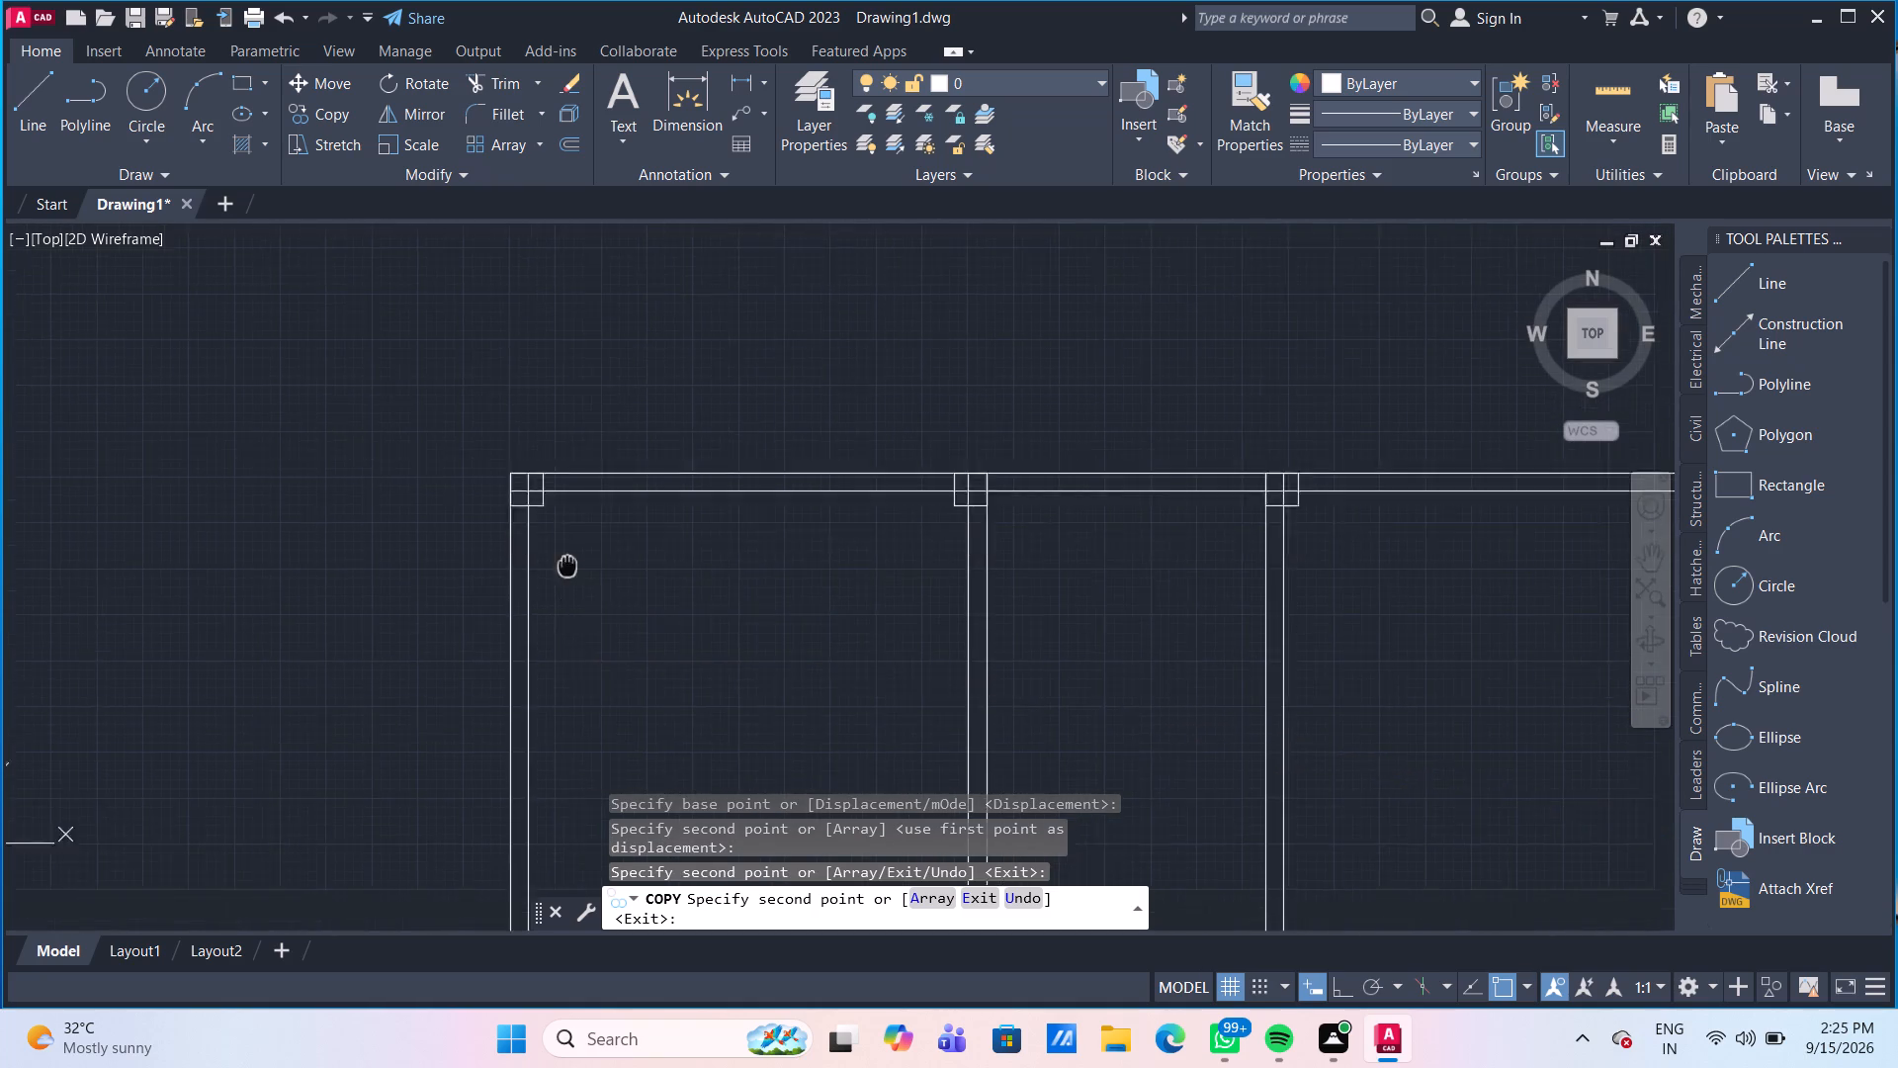
middle_drag(561, 544, 544, 454)
scroll(587, 544, down, 3)
middle_drag(580, 588, 529, 508)
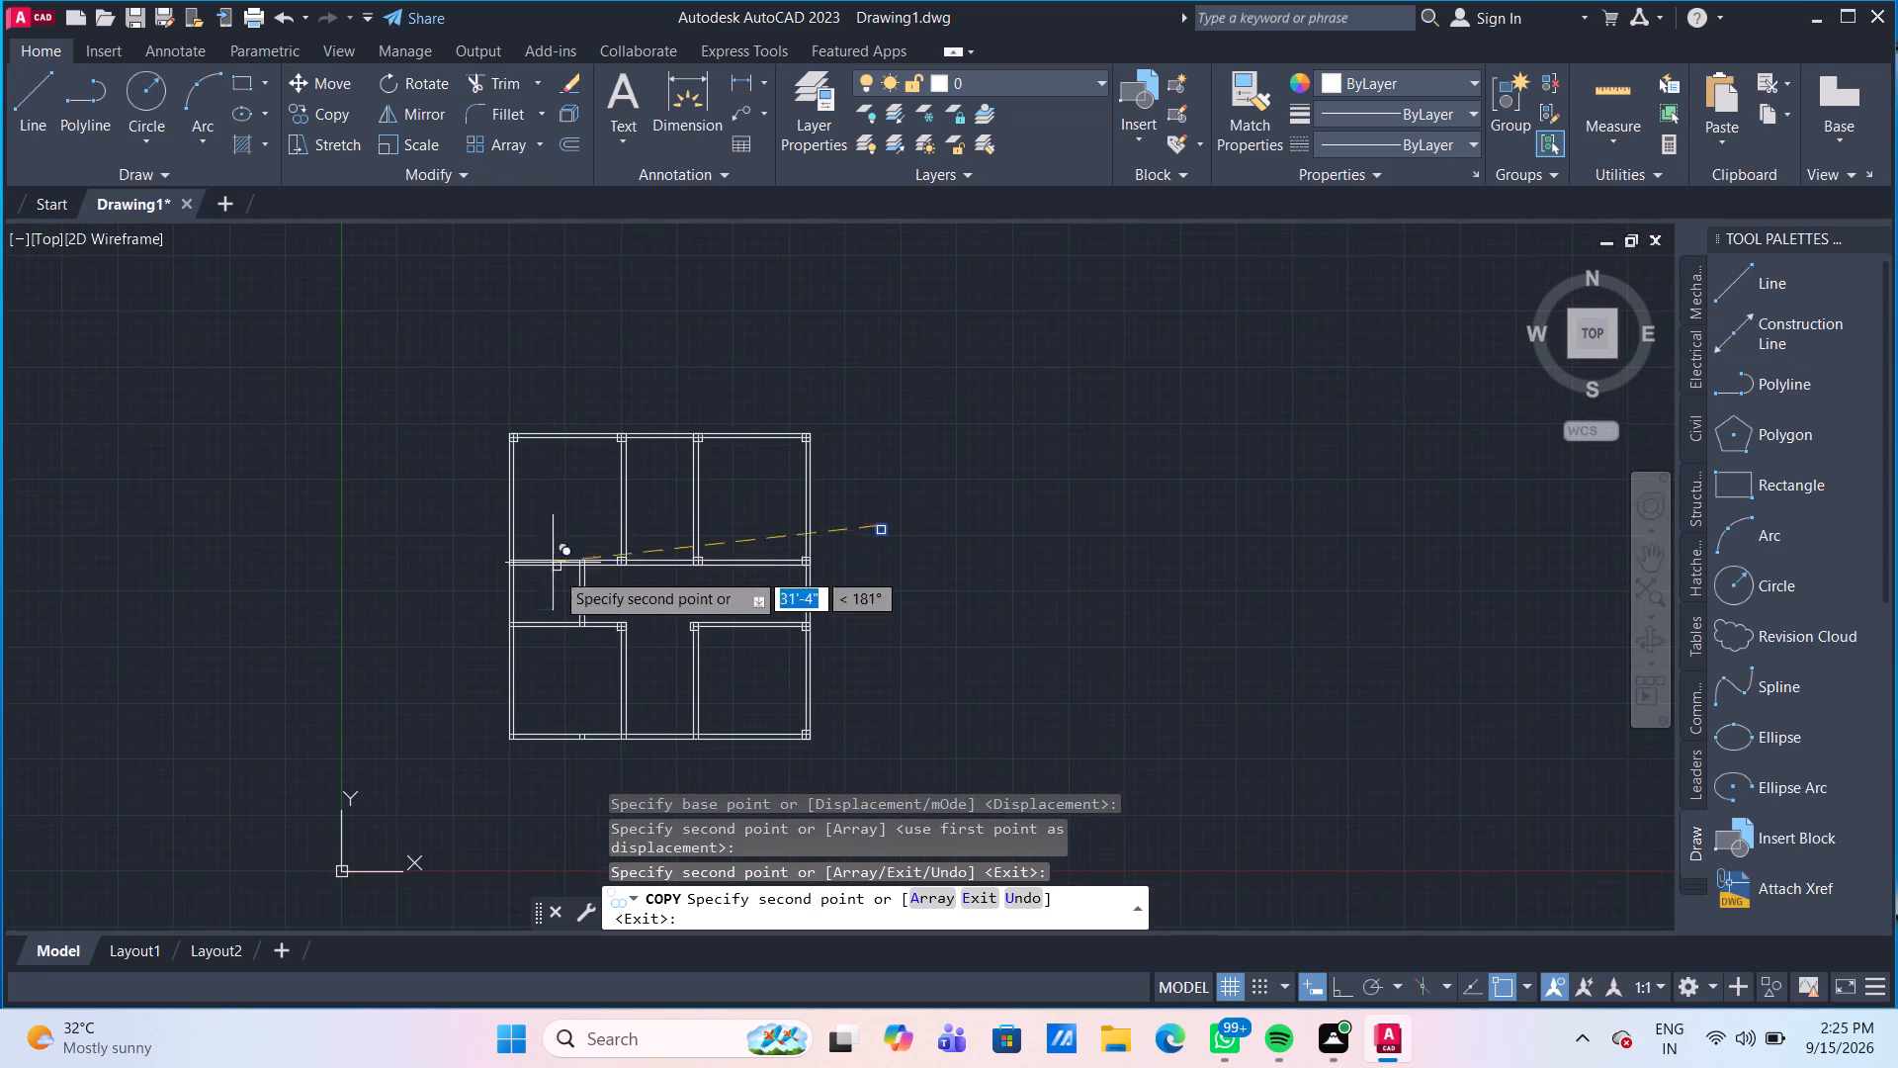
scroll(566, 630, up, 2)
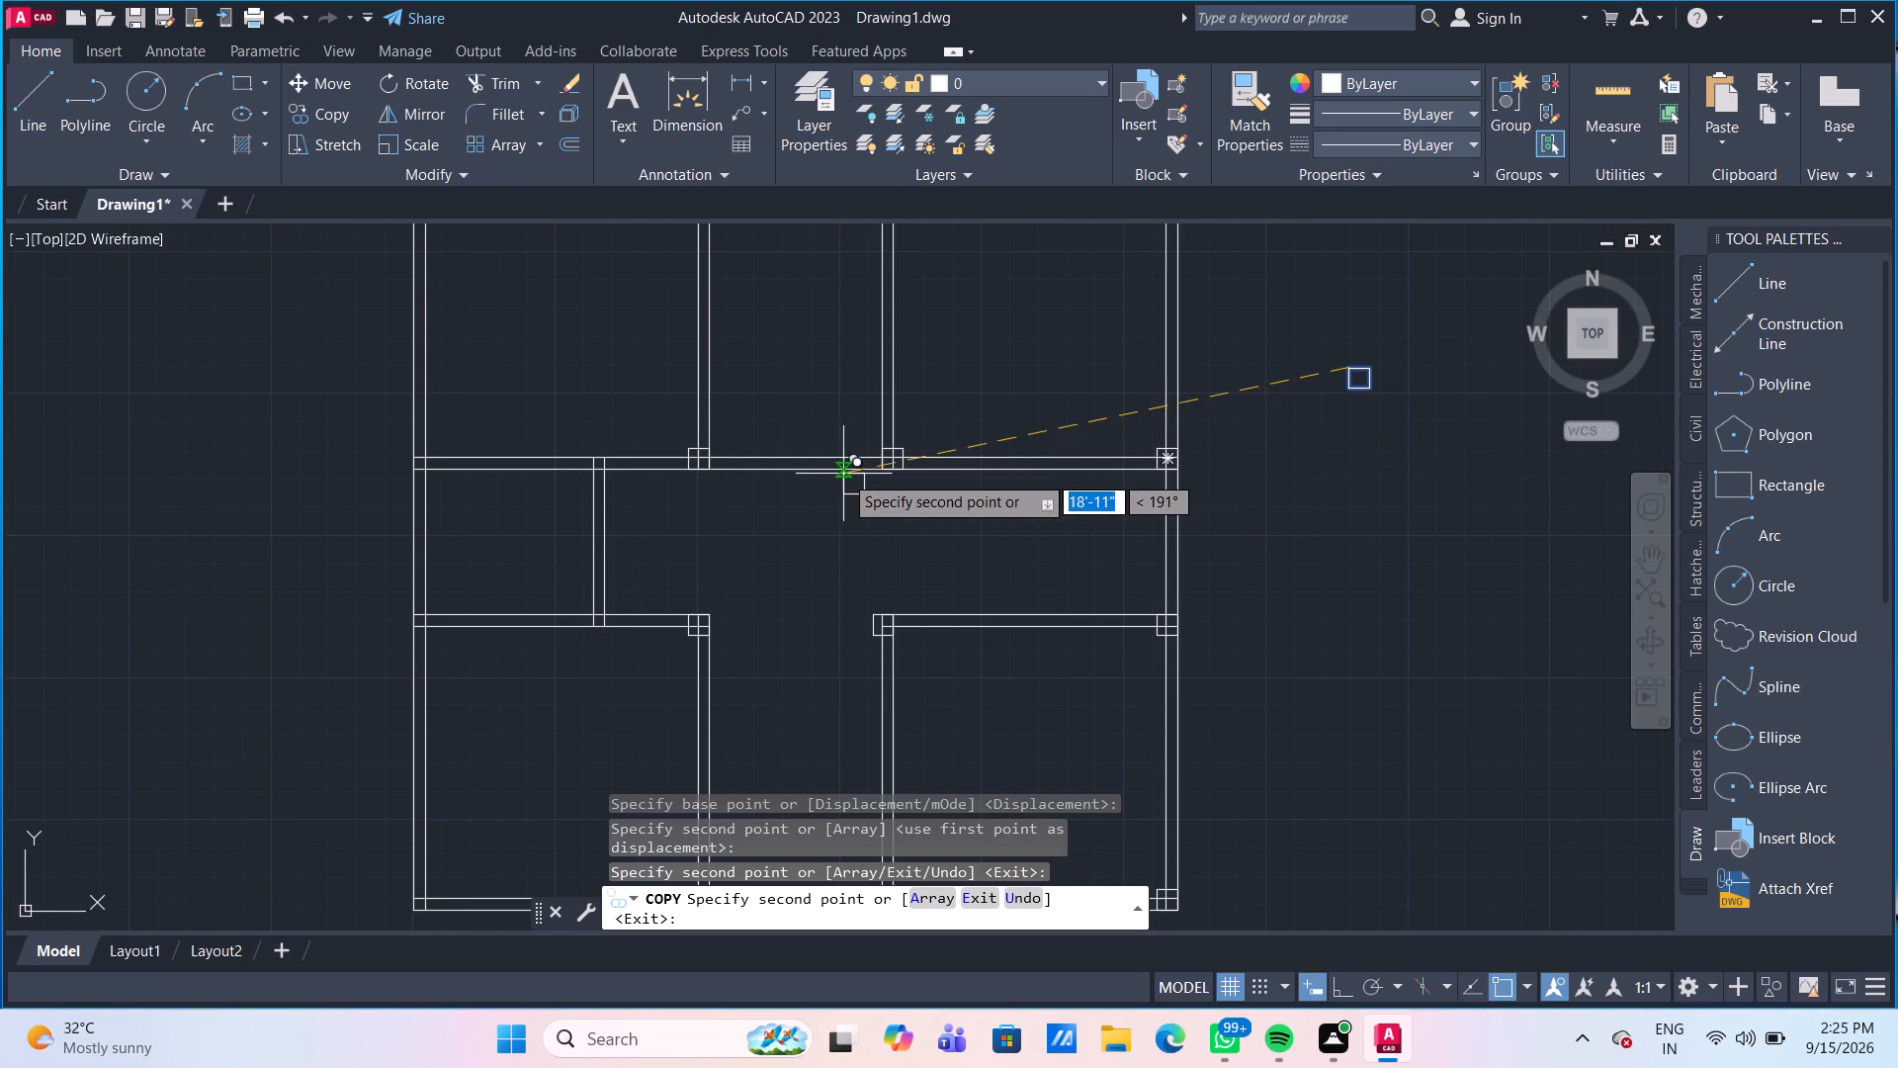
key(Escape)
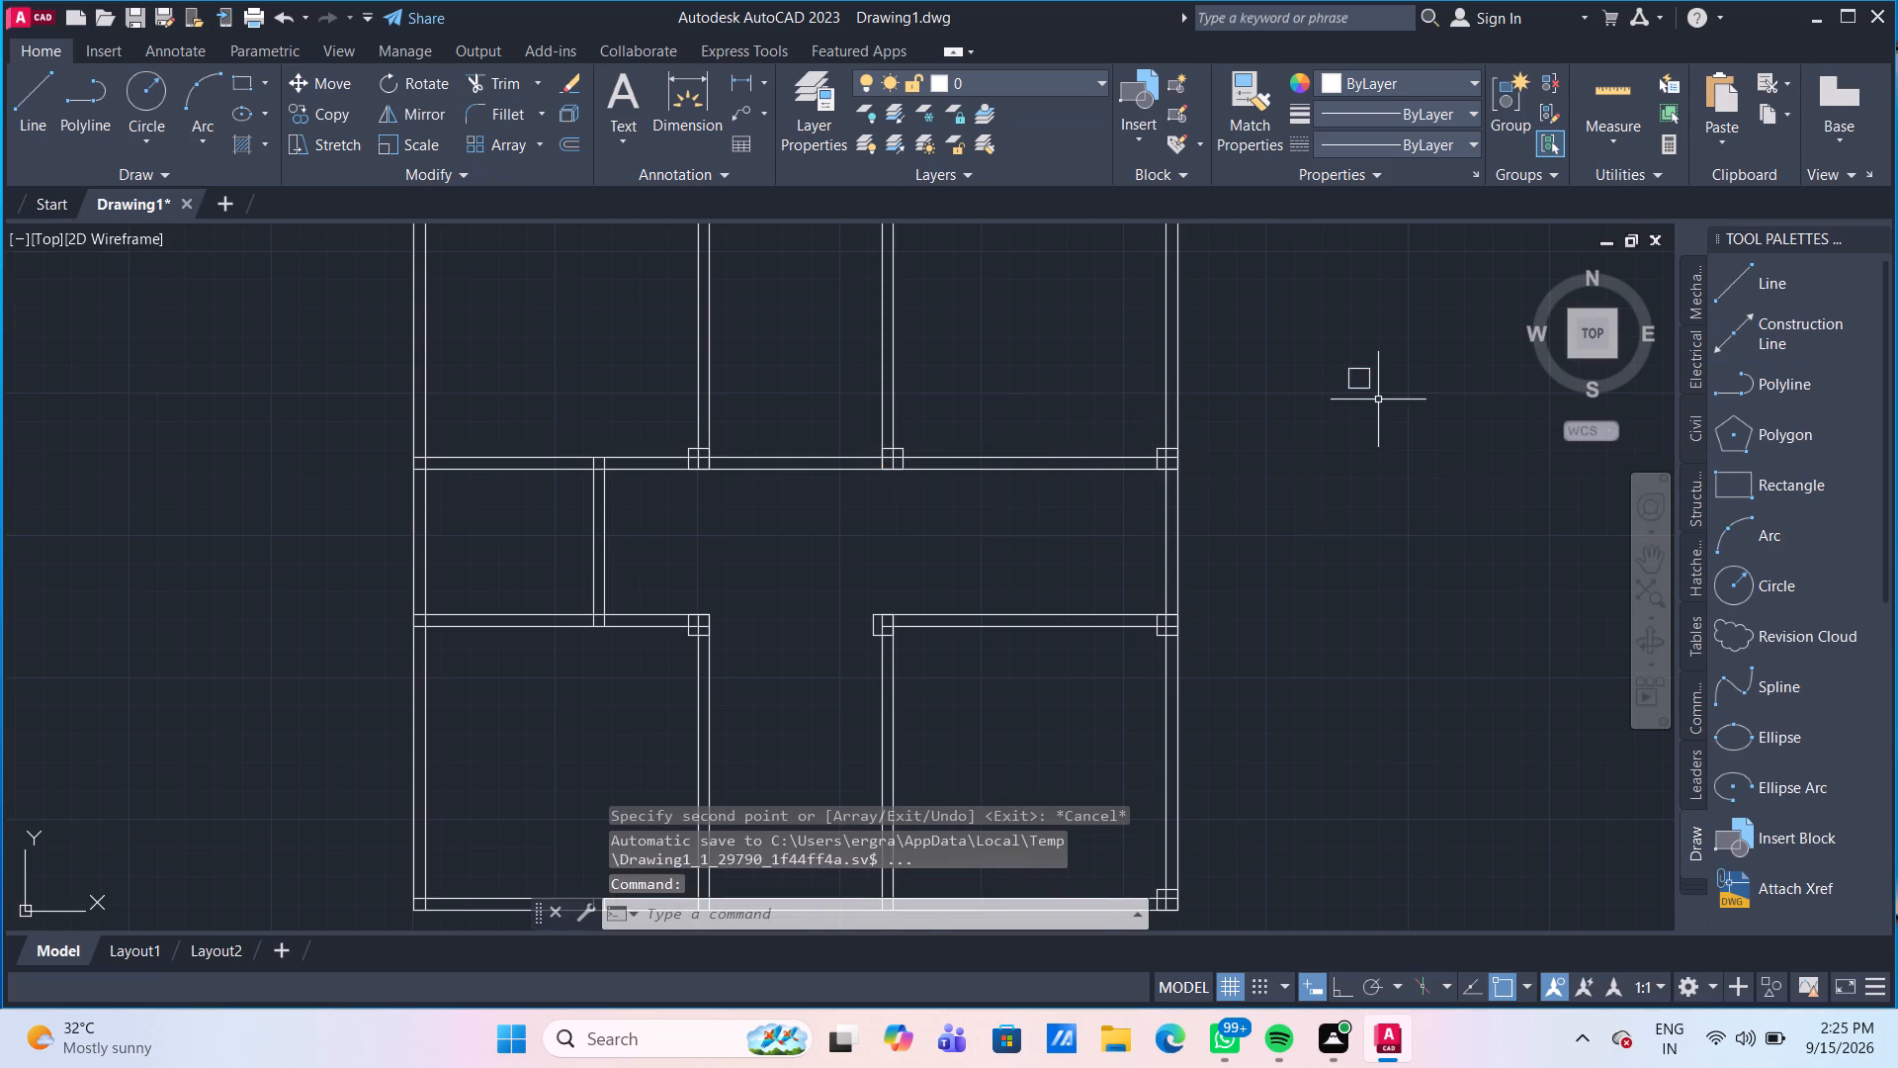
Copy the loose square by its bottom-left corner to where the left wall's outer line meets the upper horizontal partition's lower line.
drag(1383, 410, 1362, 373)
click(1324, 325)
text(CO)
key(Return)
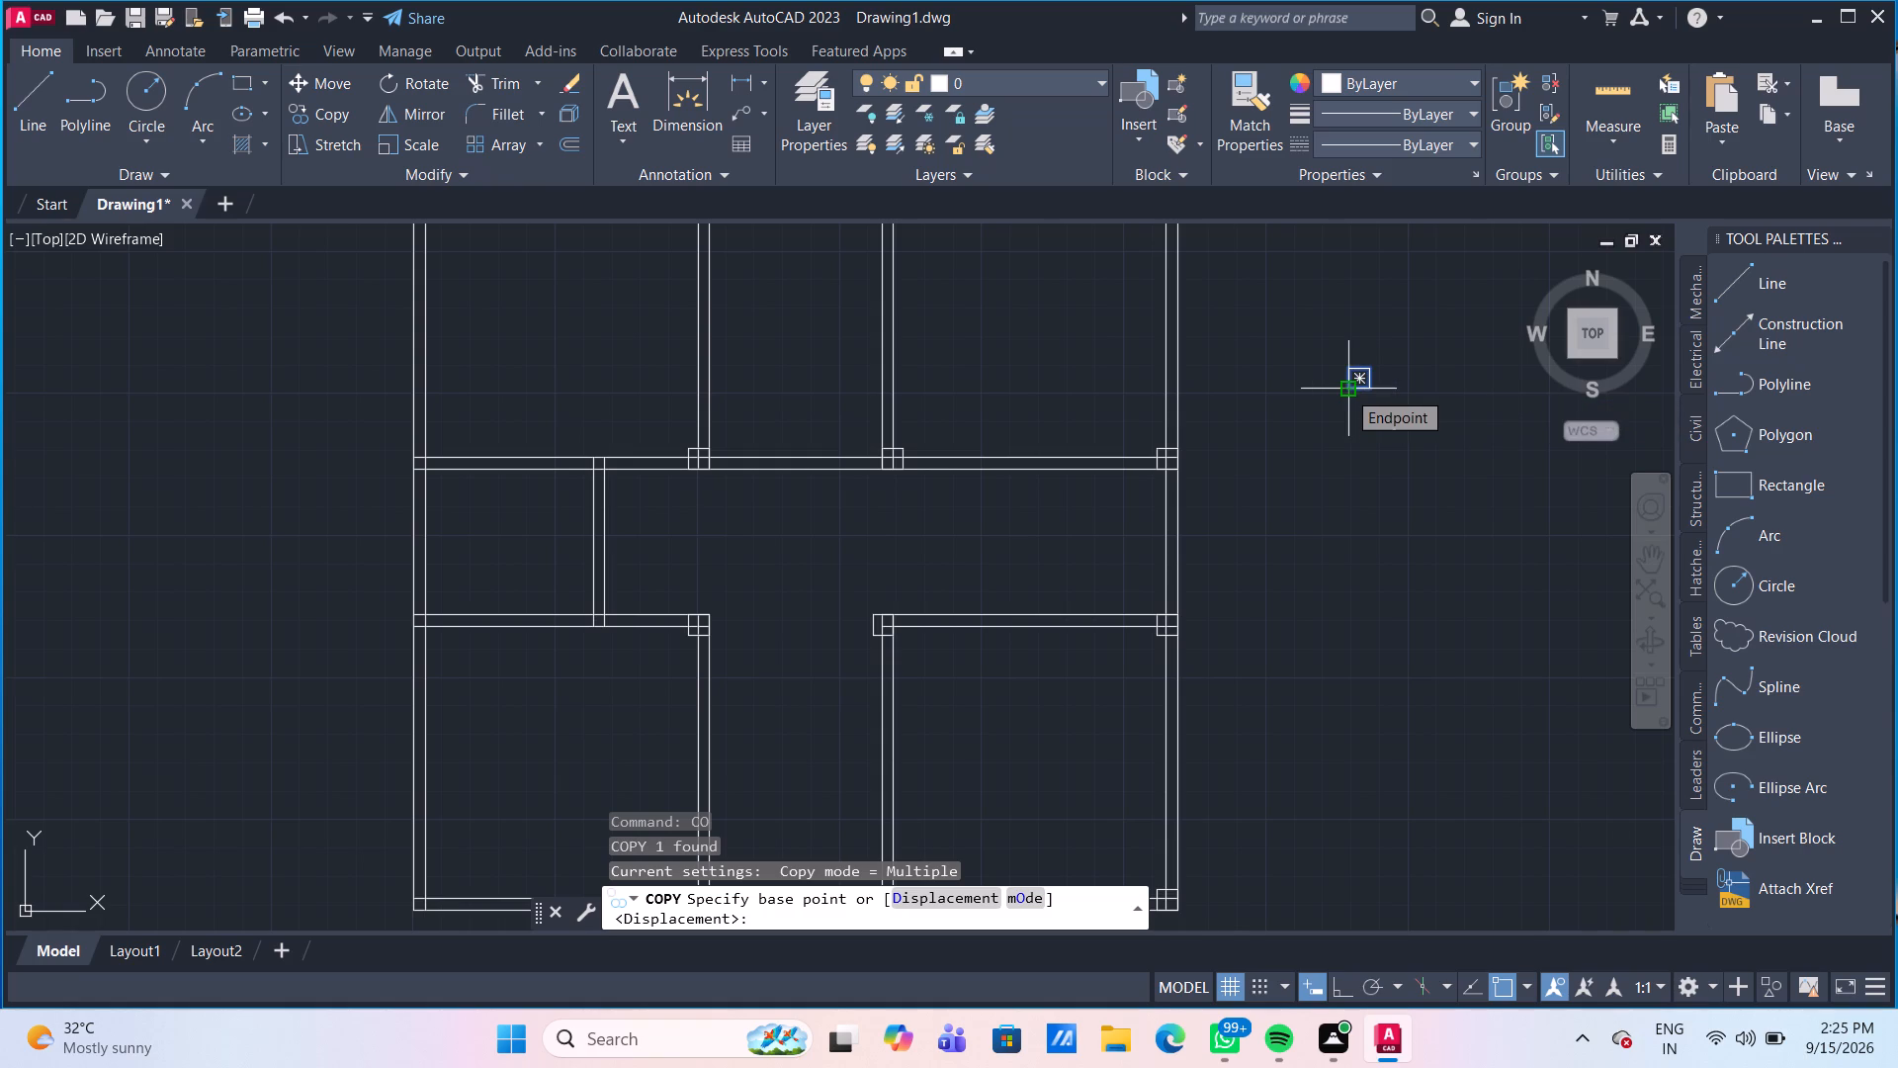
click(1346, 390)
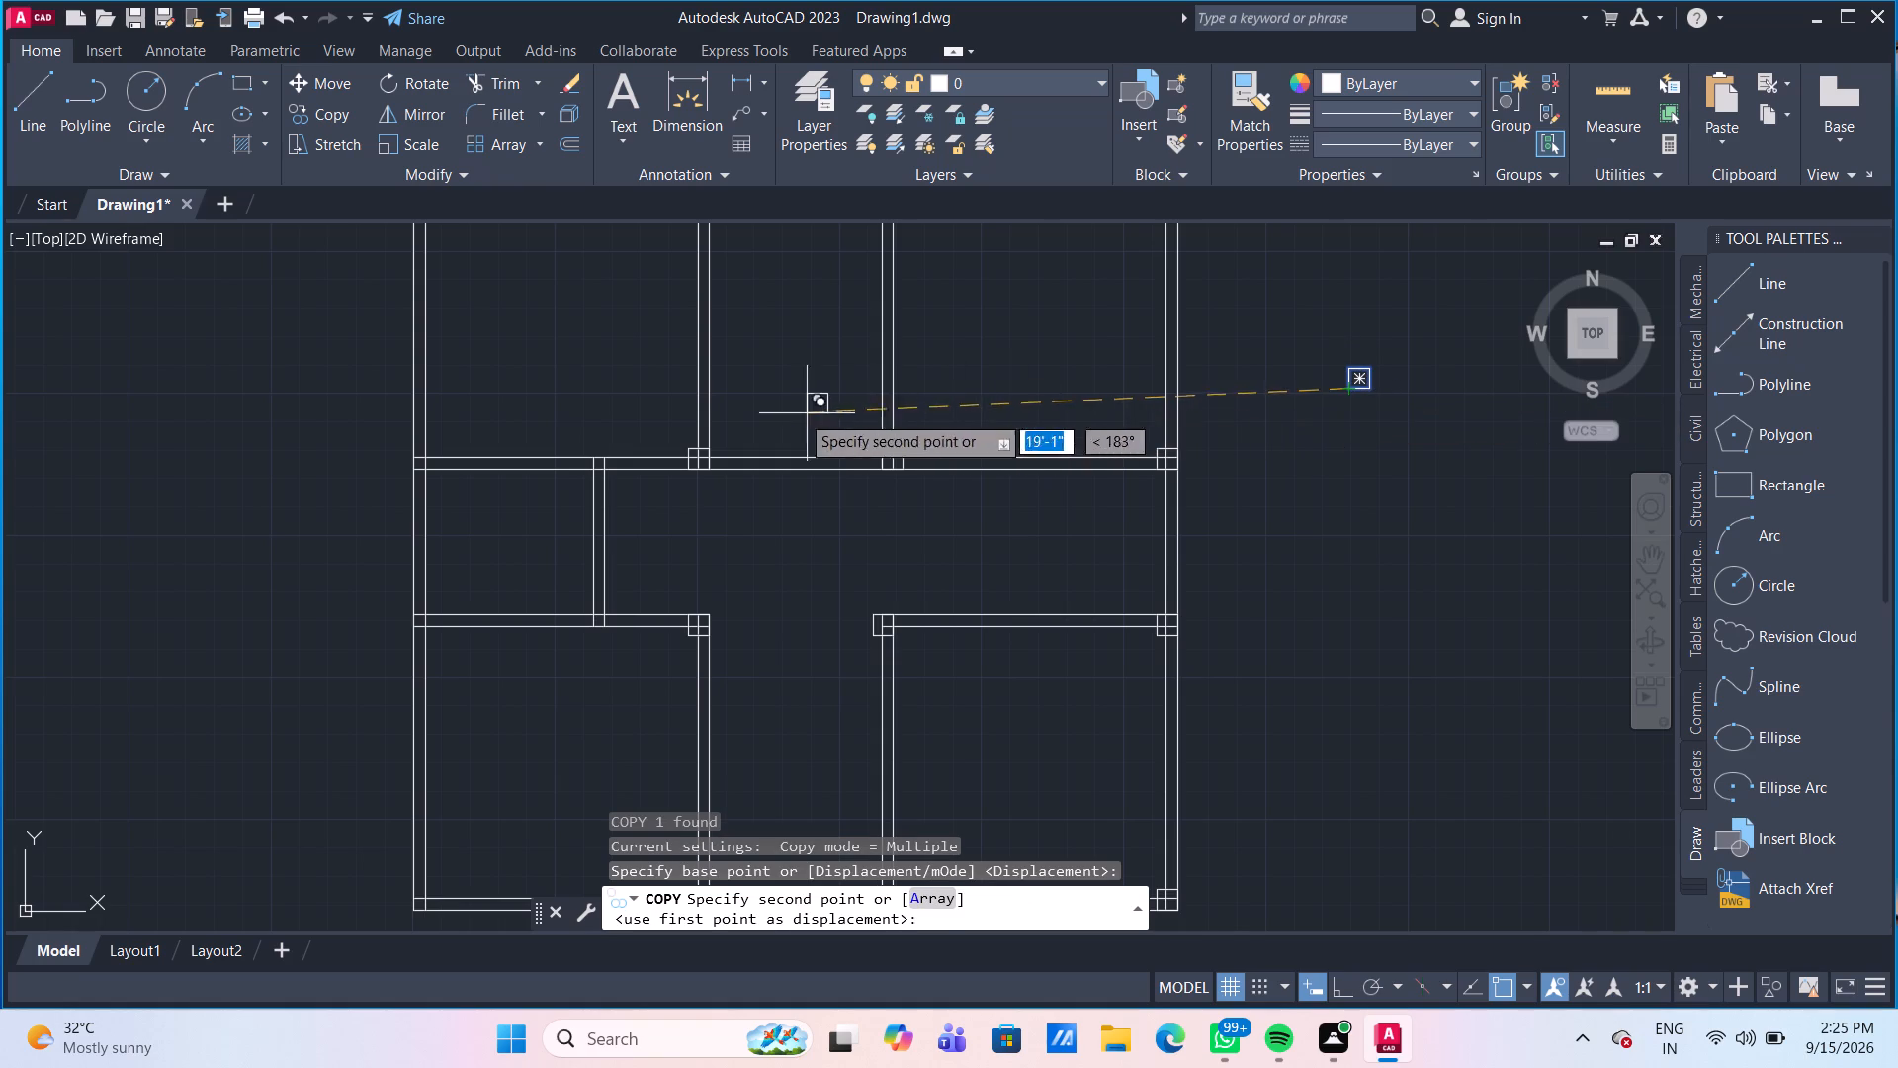
scroll(534, 477, up, 2)
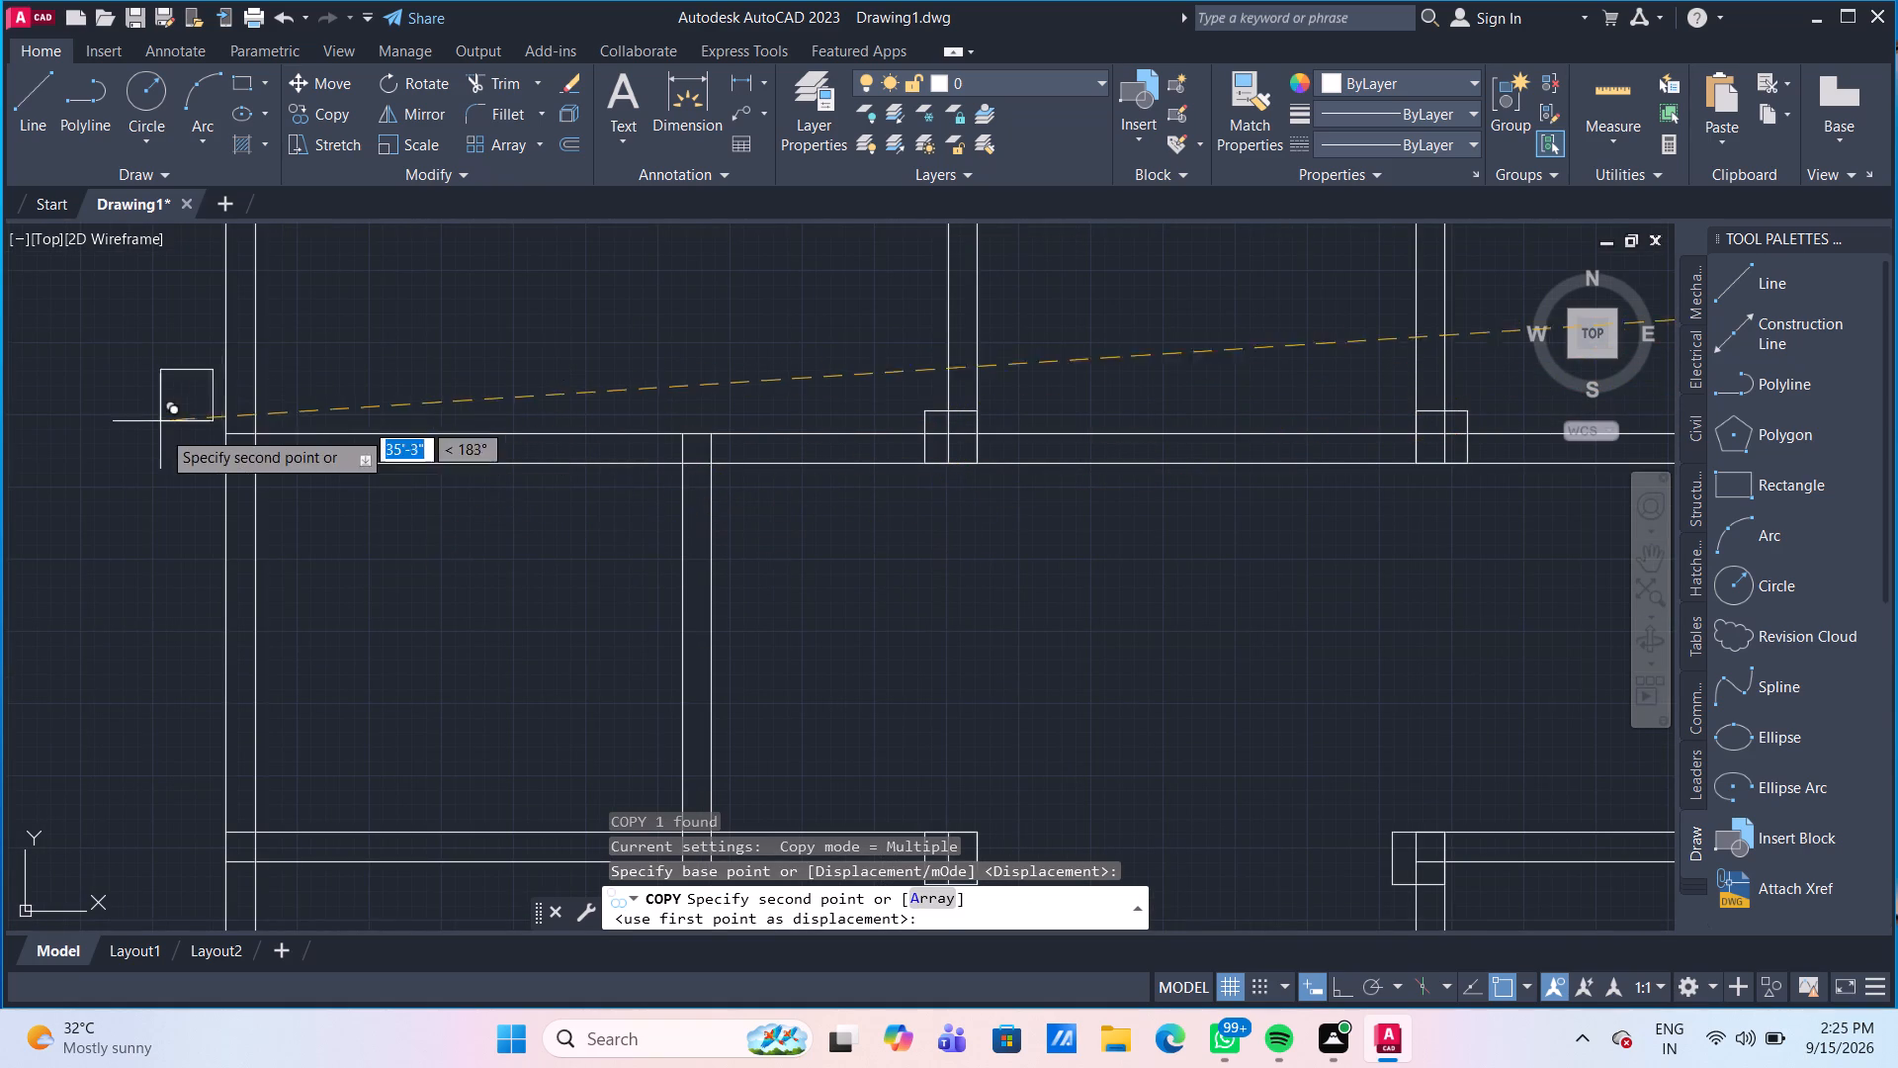
click(227, 458)
Place another copy with its bottom-left corner on the plan's outer bottom-left corner.
scroll(245, 524, down, 3)
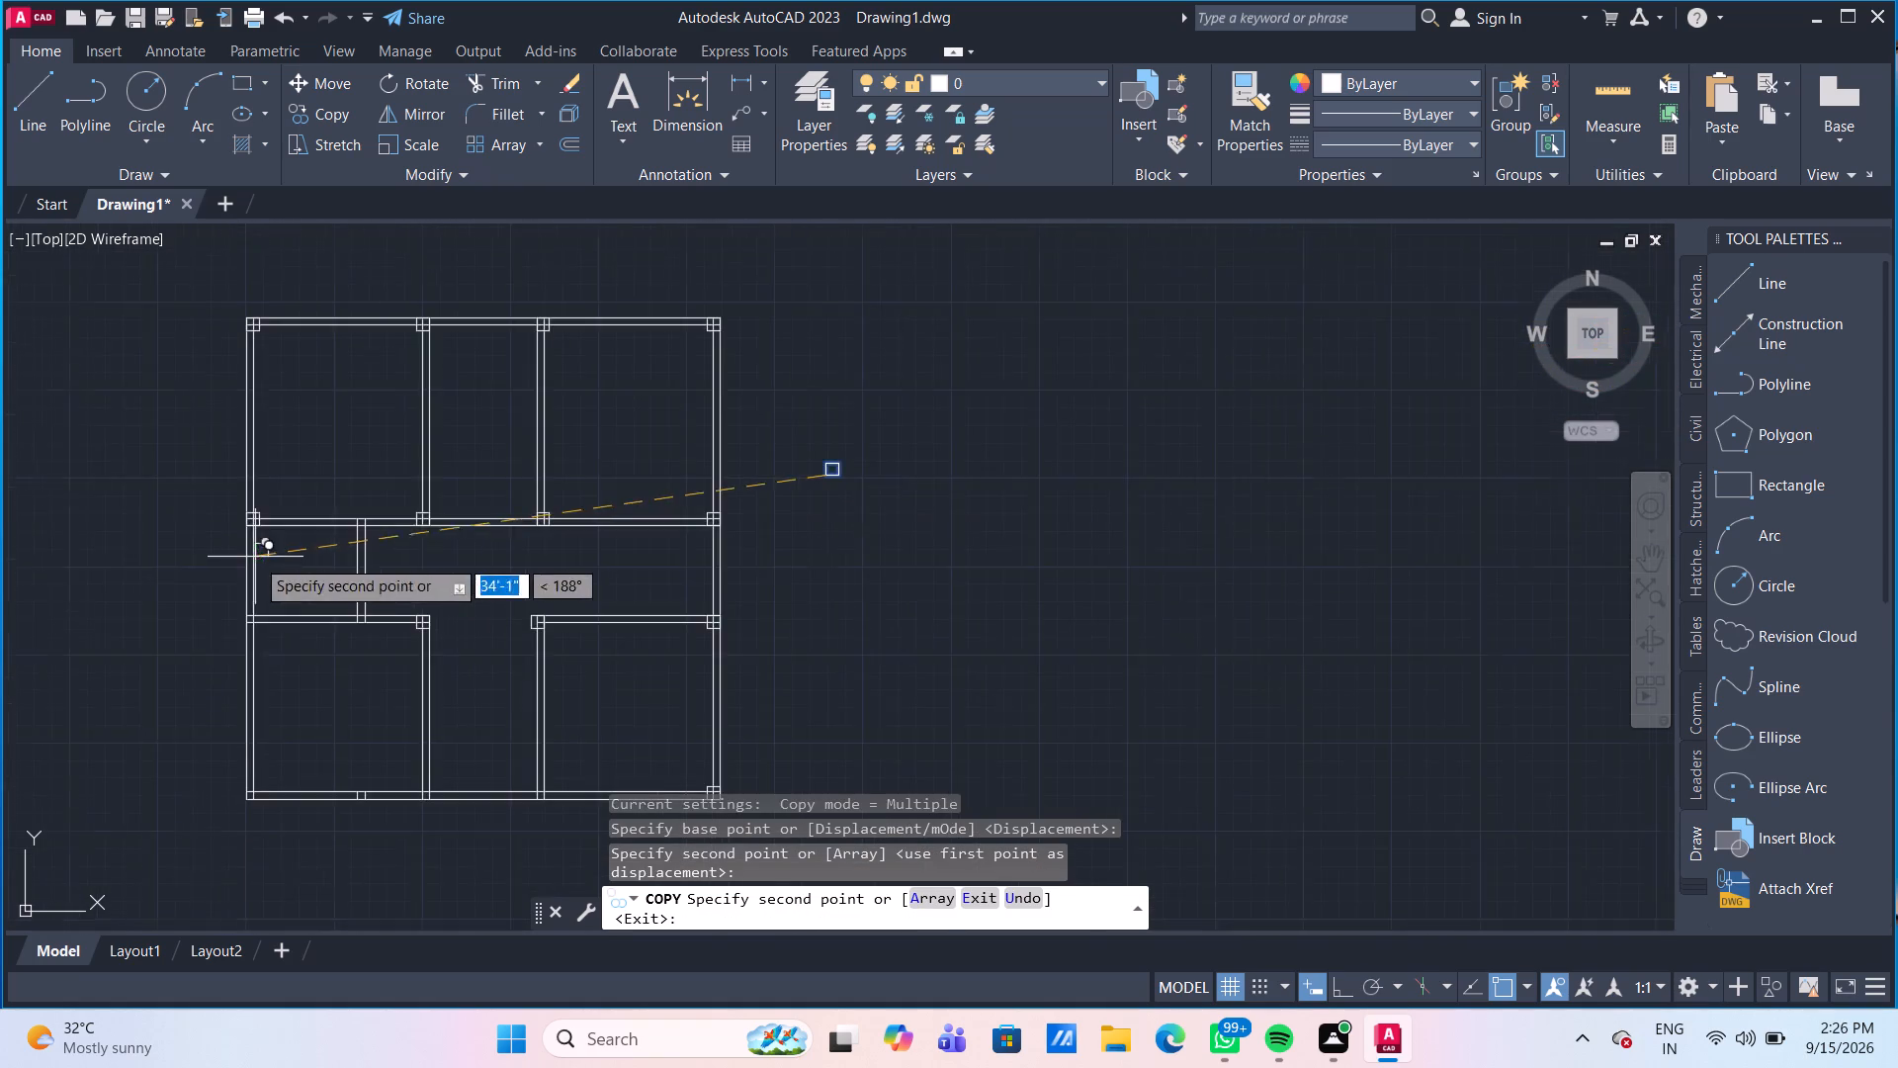
middle_drag(255, 562, 293, 408)
scroll(284, 636, up, 4)
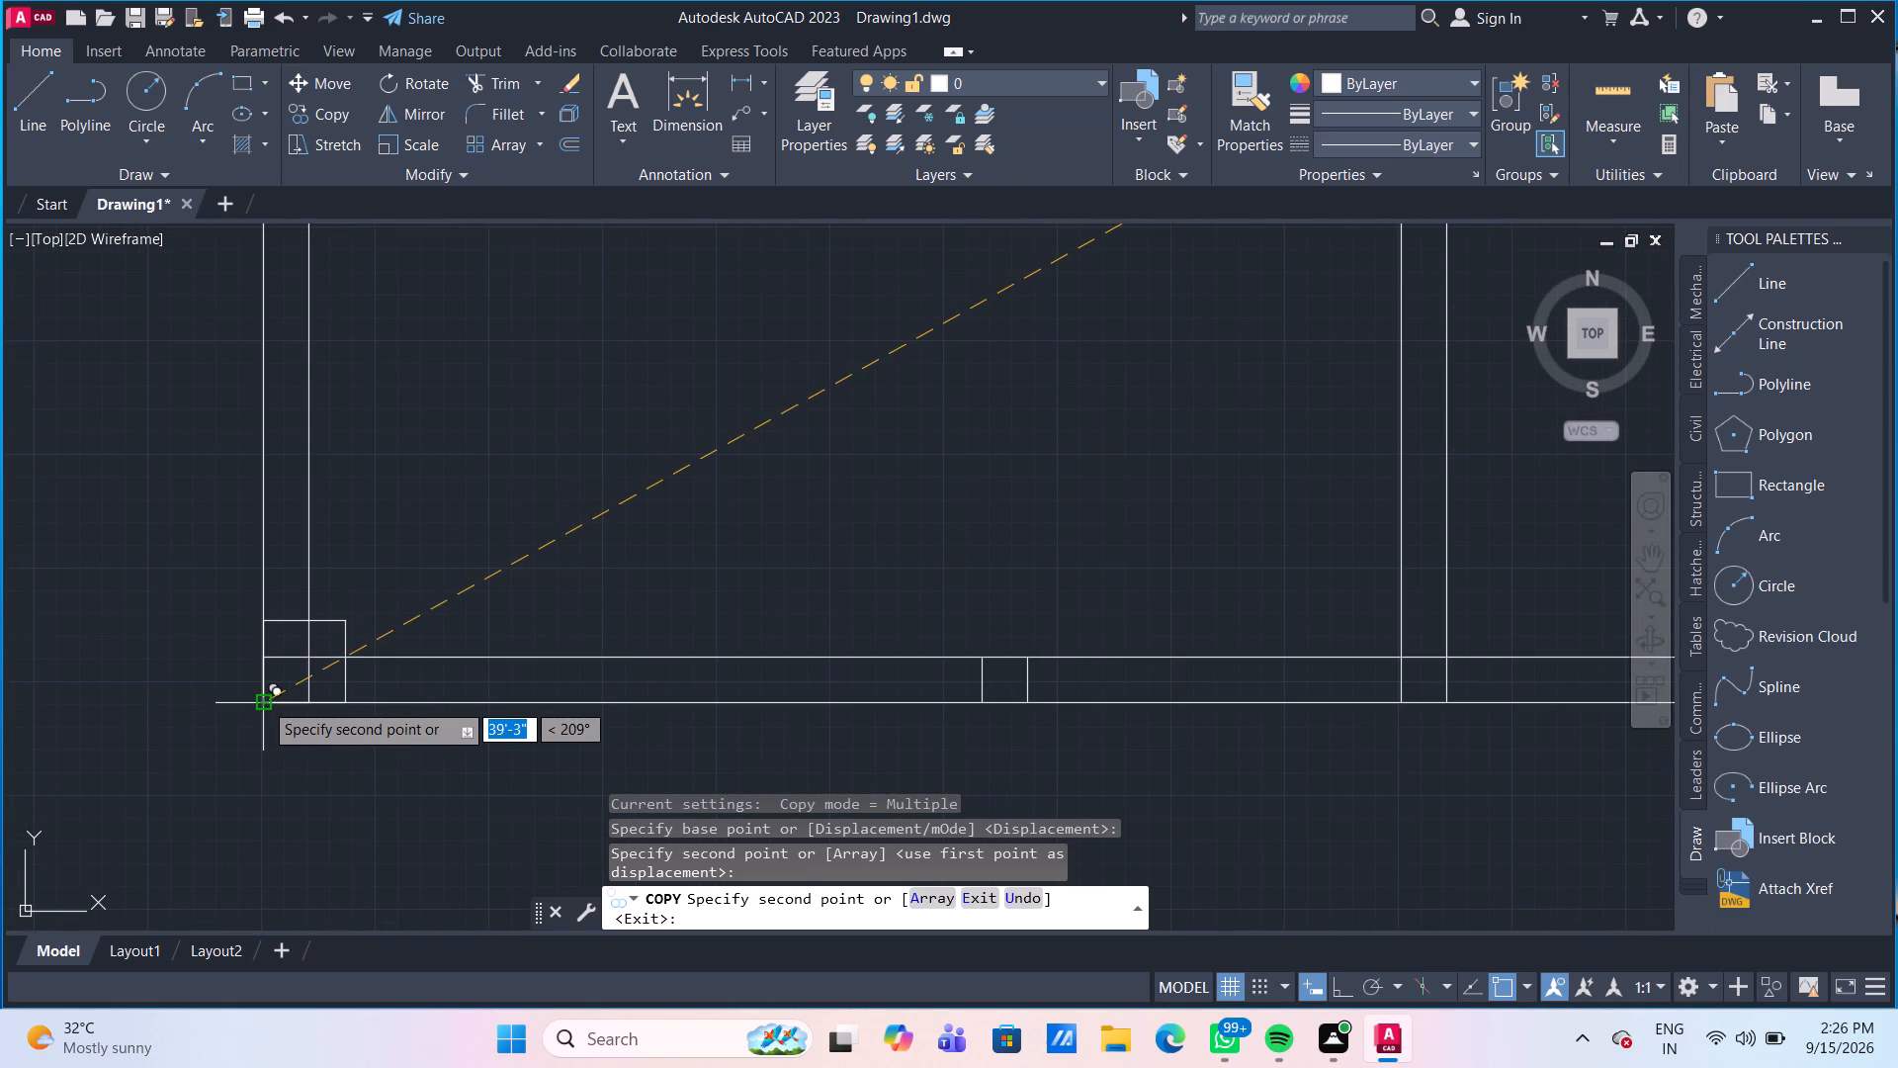
click(263, 701)
Place two more copies just above the bottom wall, one left of each lower vertical partition, and end the copying.
scroll(436, 634, down, 2)
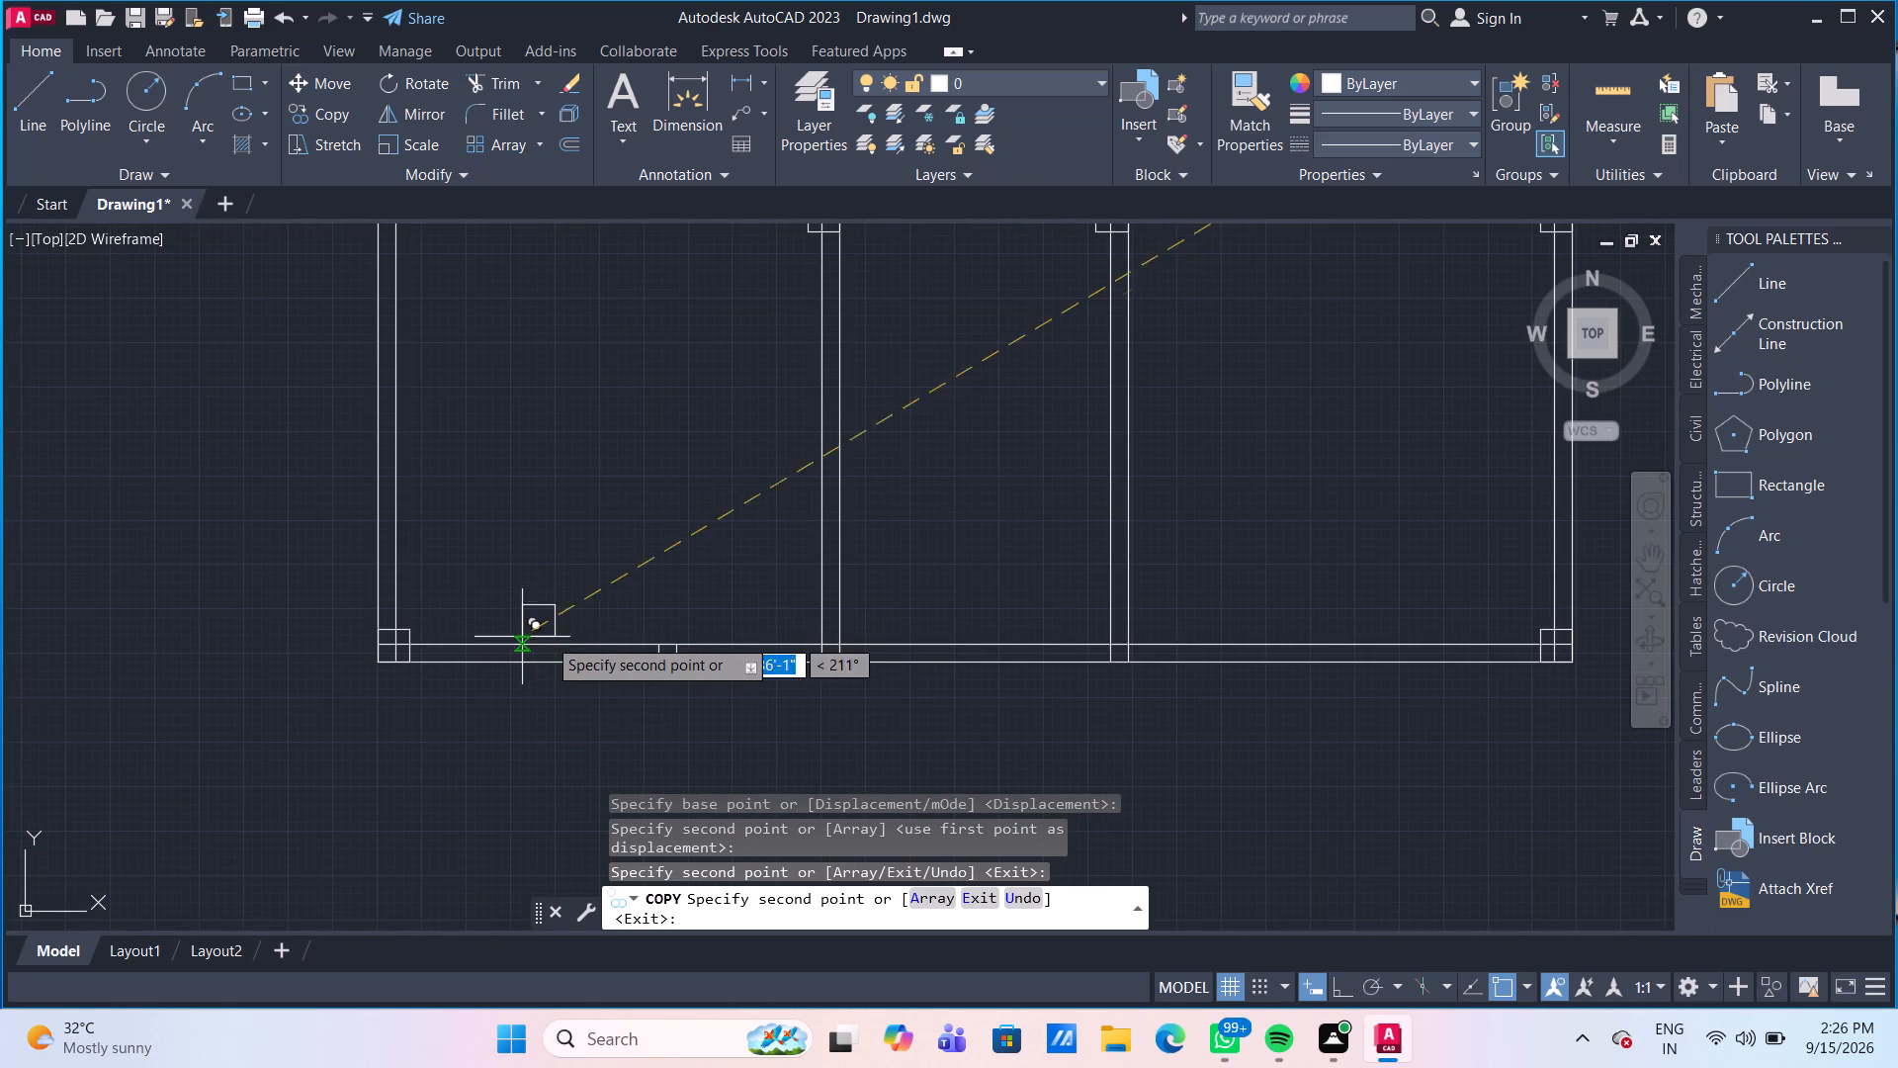
scroll(667, 635, up, 1)
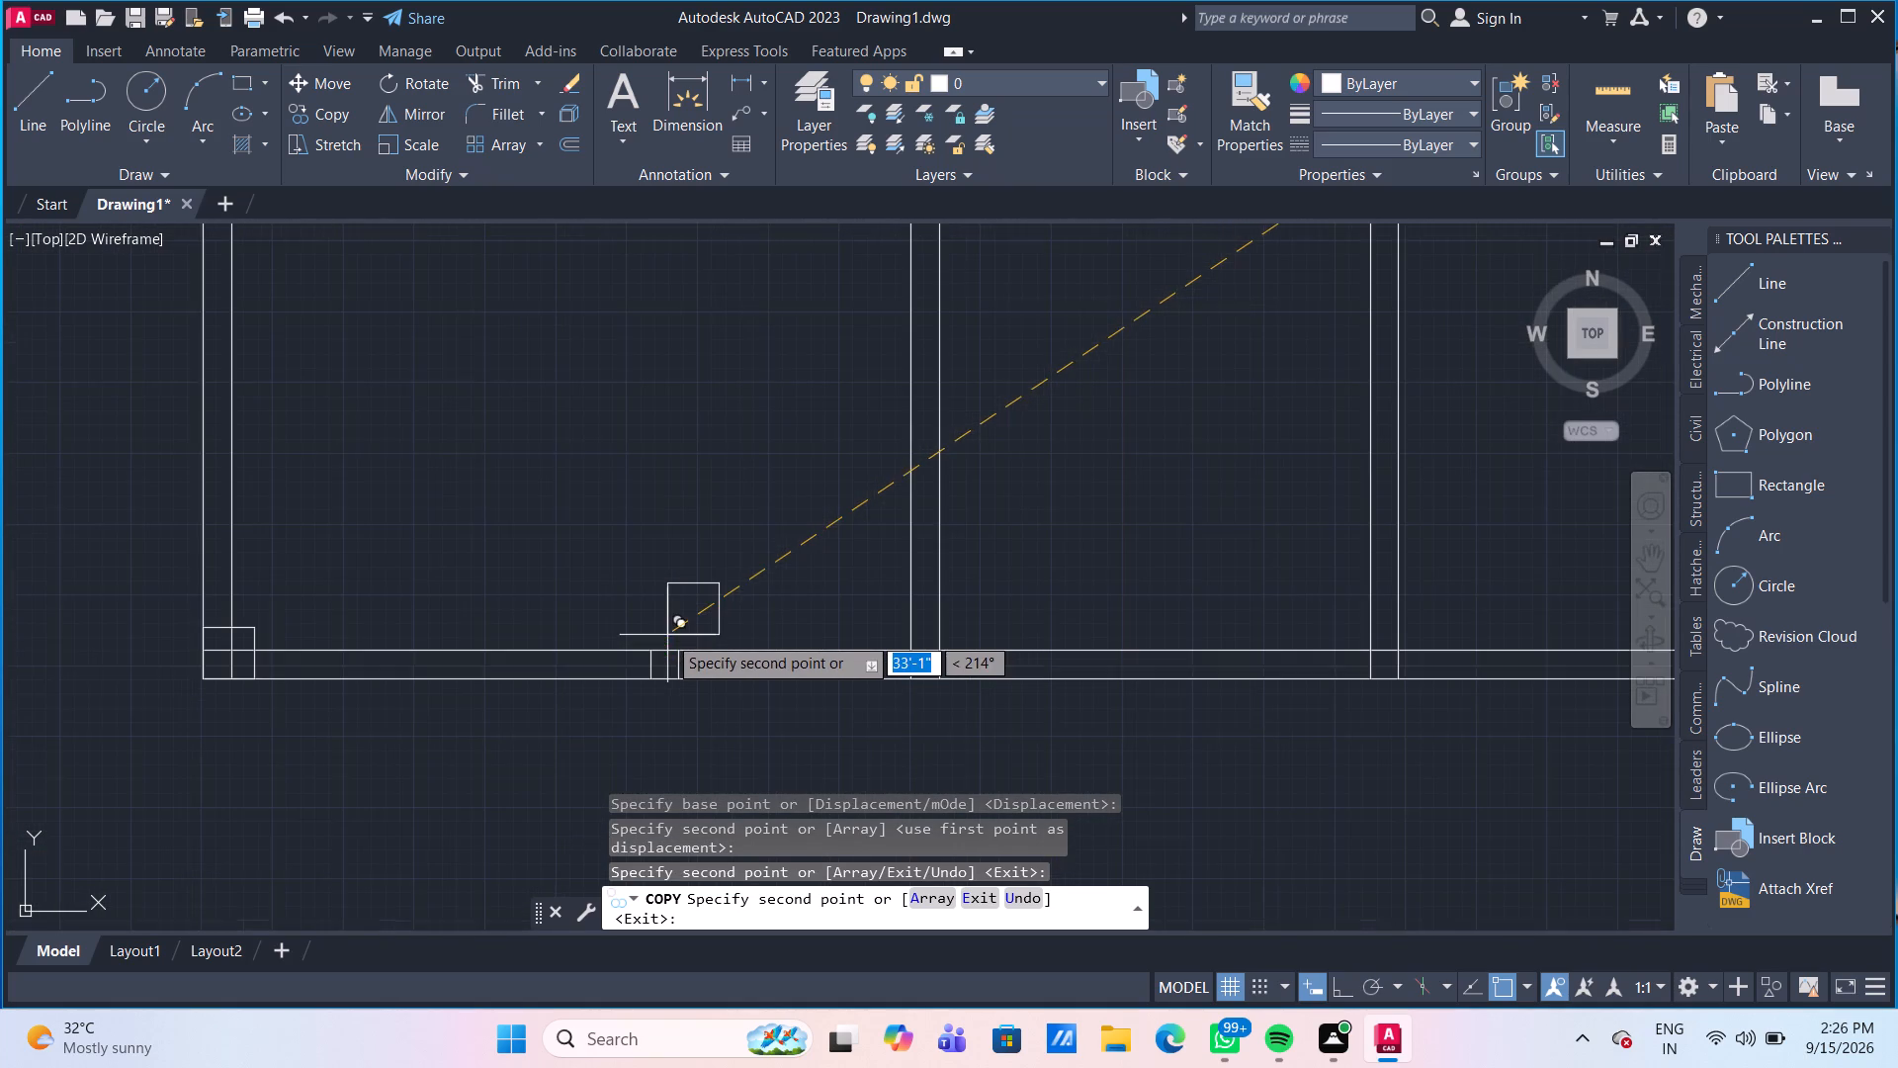
middle_drag(669, 632, 457, 527)
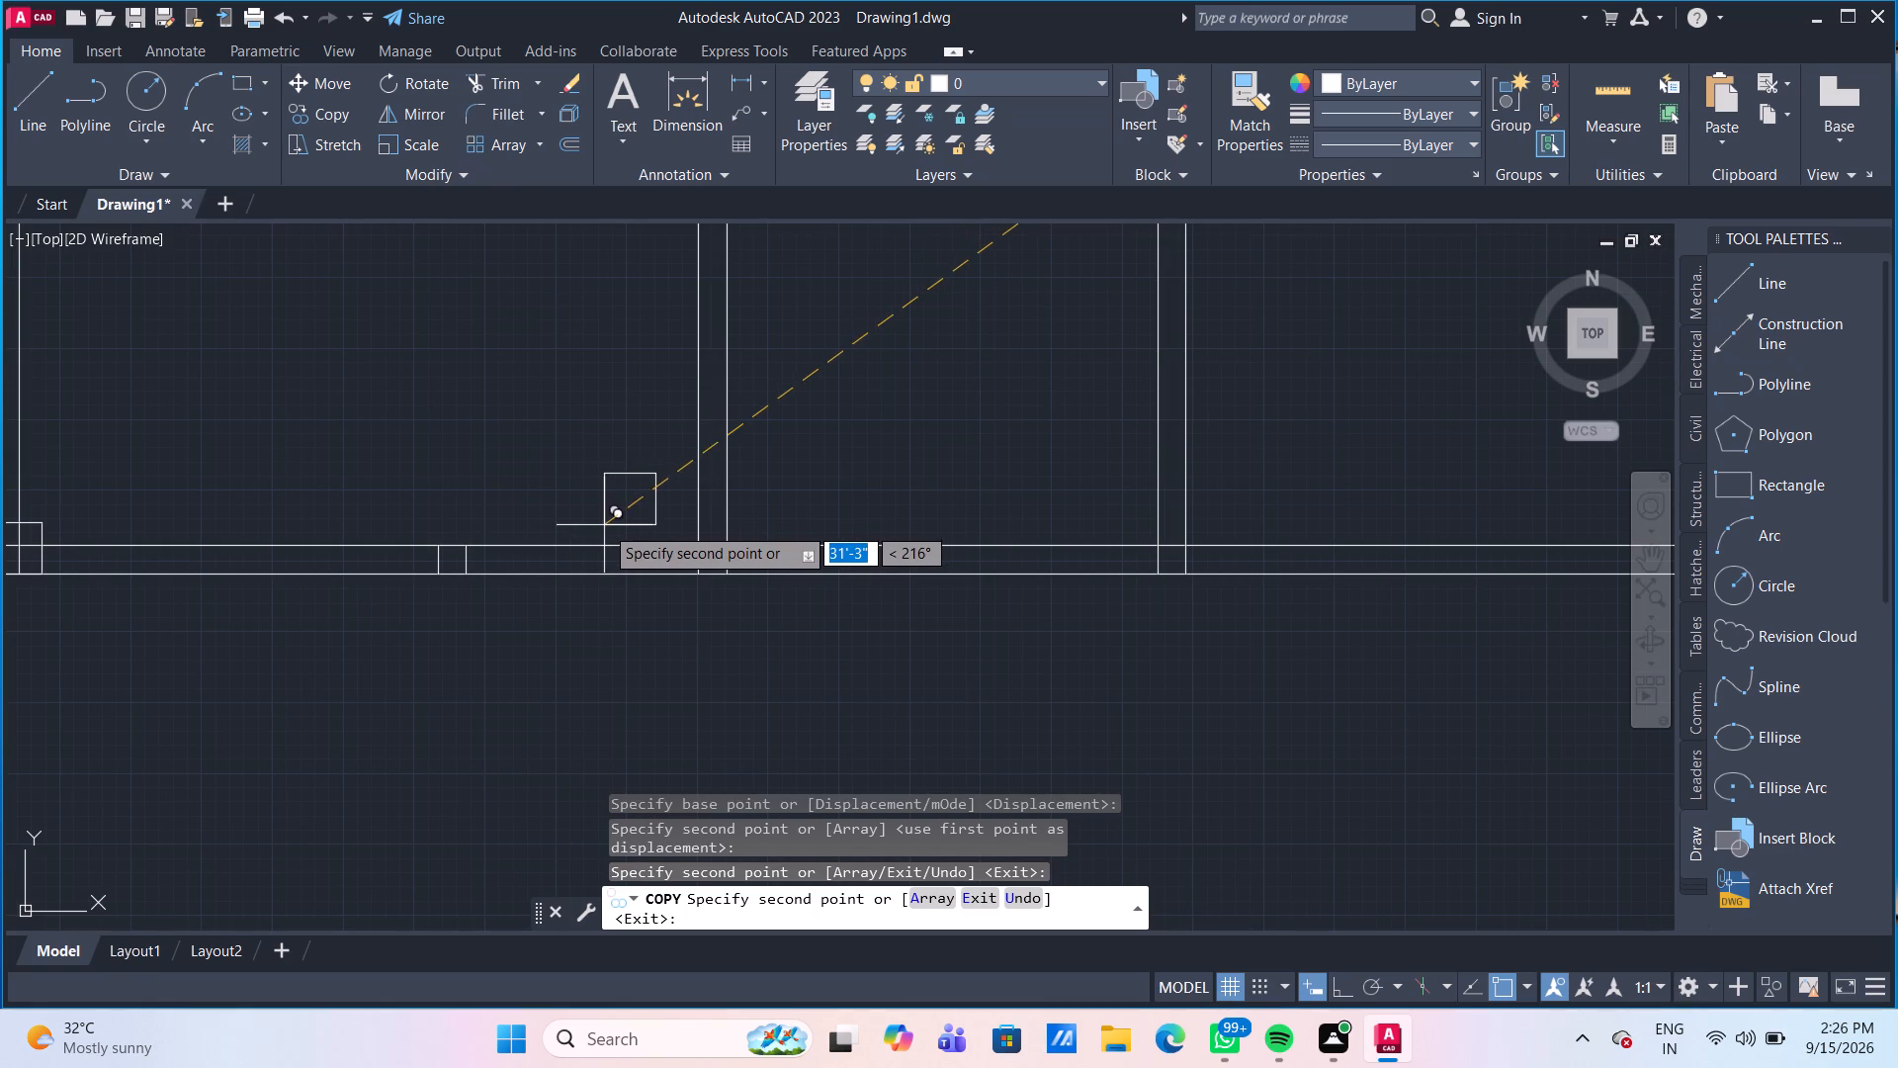
click(607, 525)
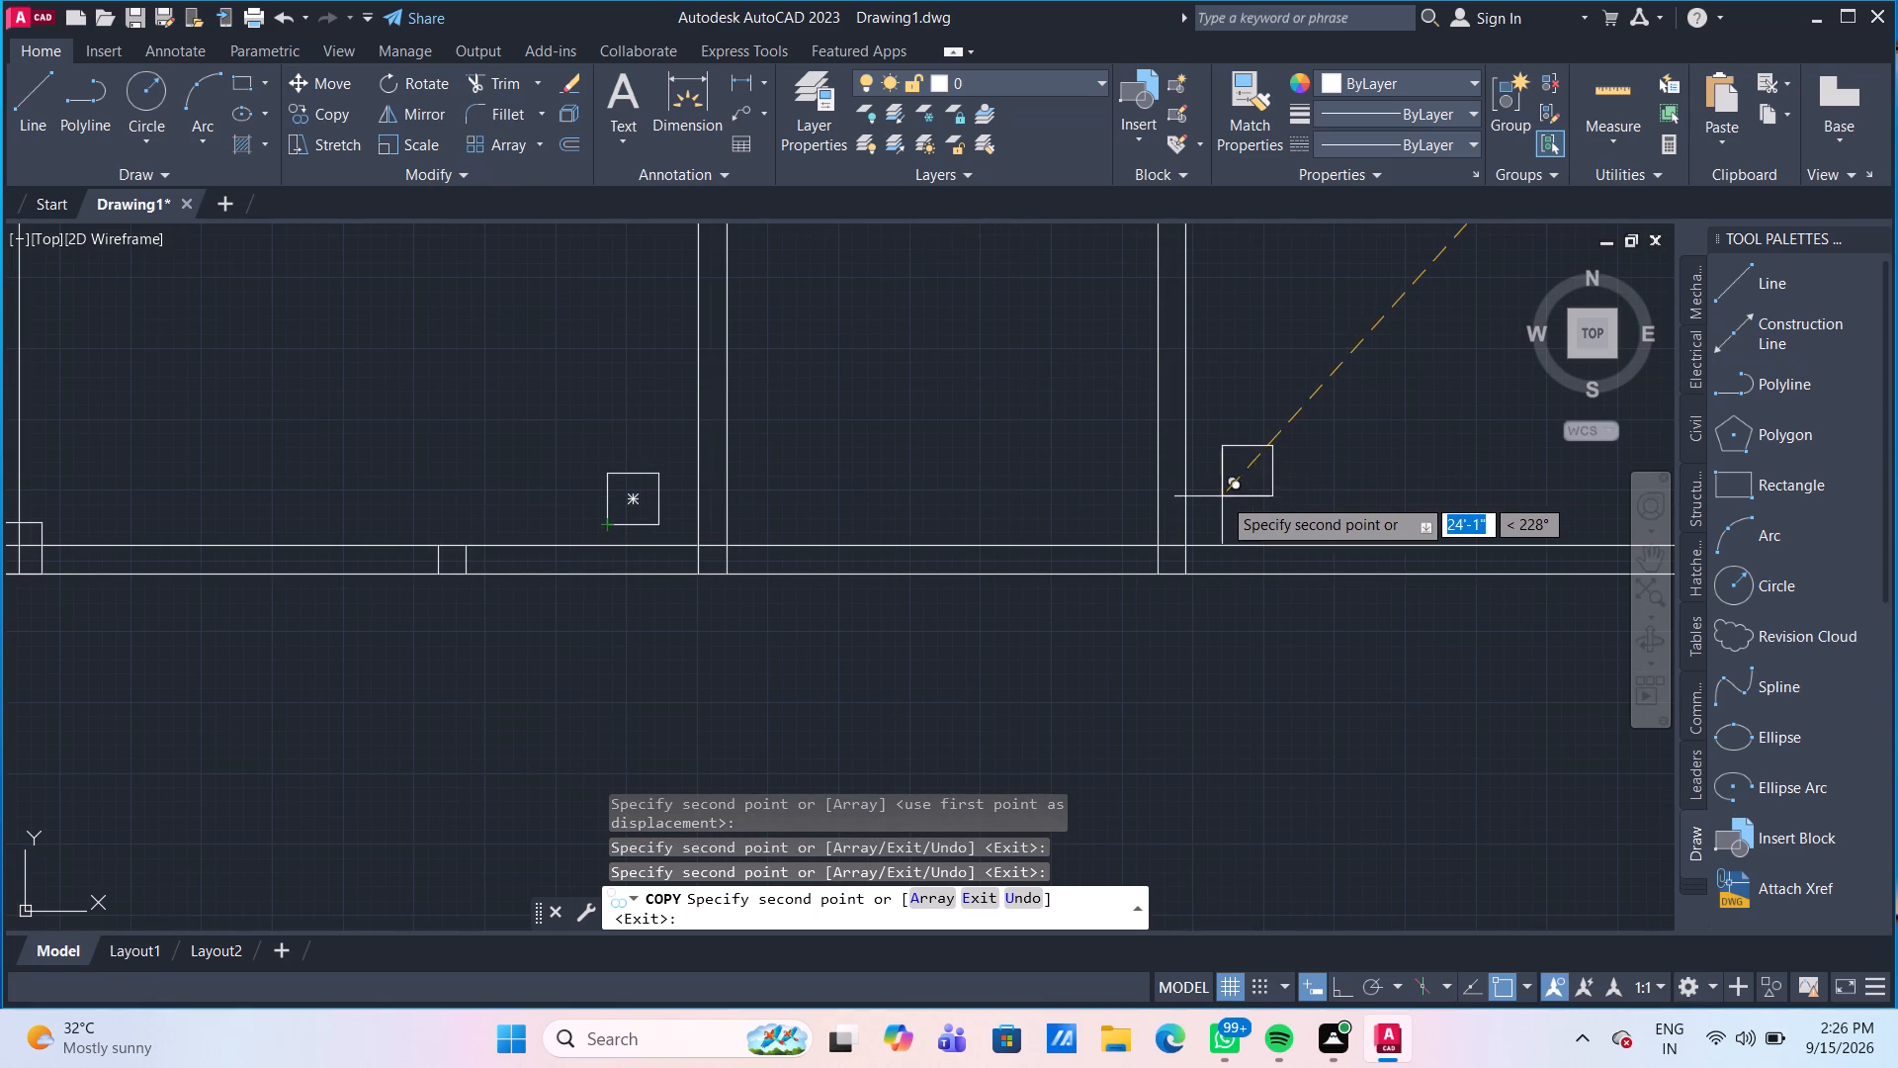
click(1089, 525)
key(Escape)
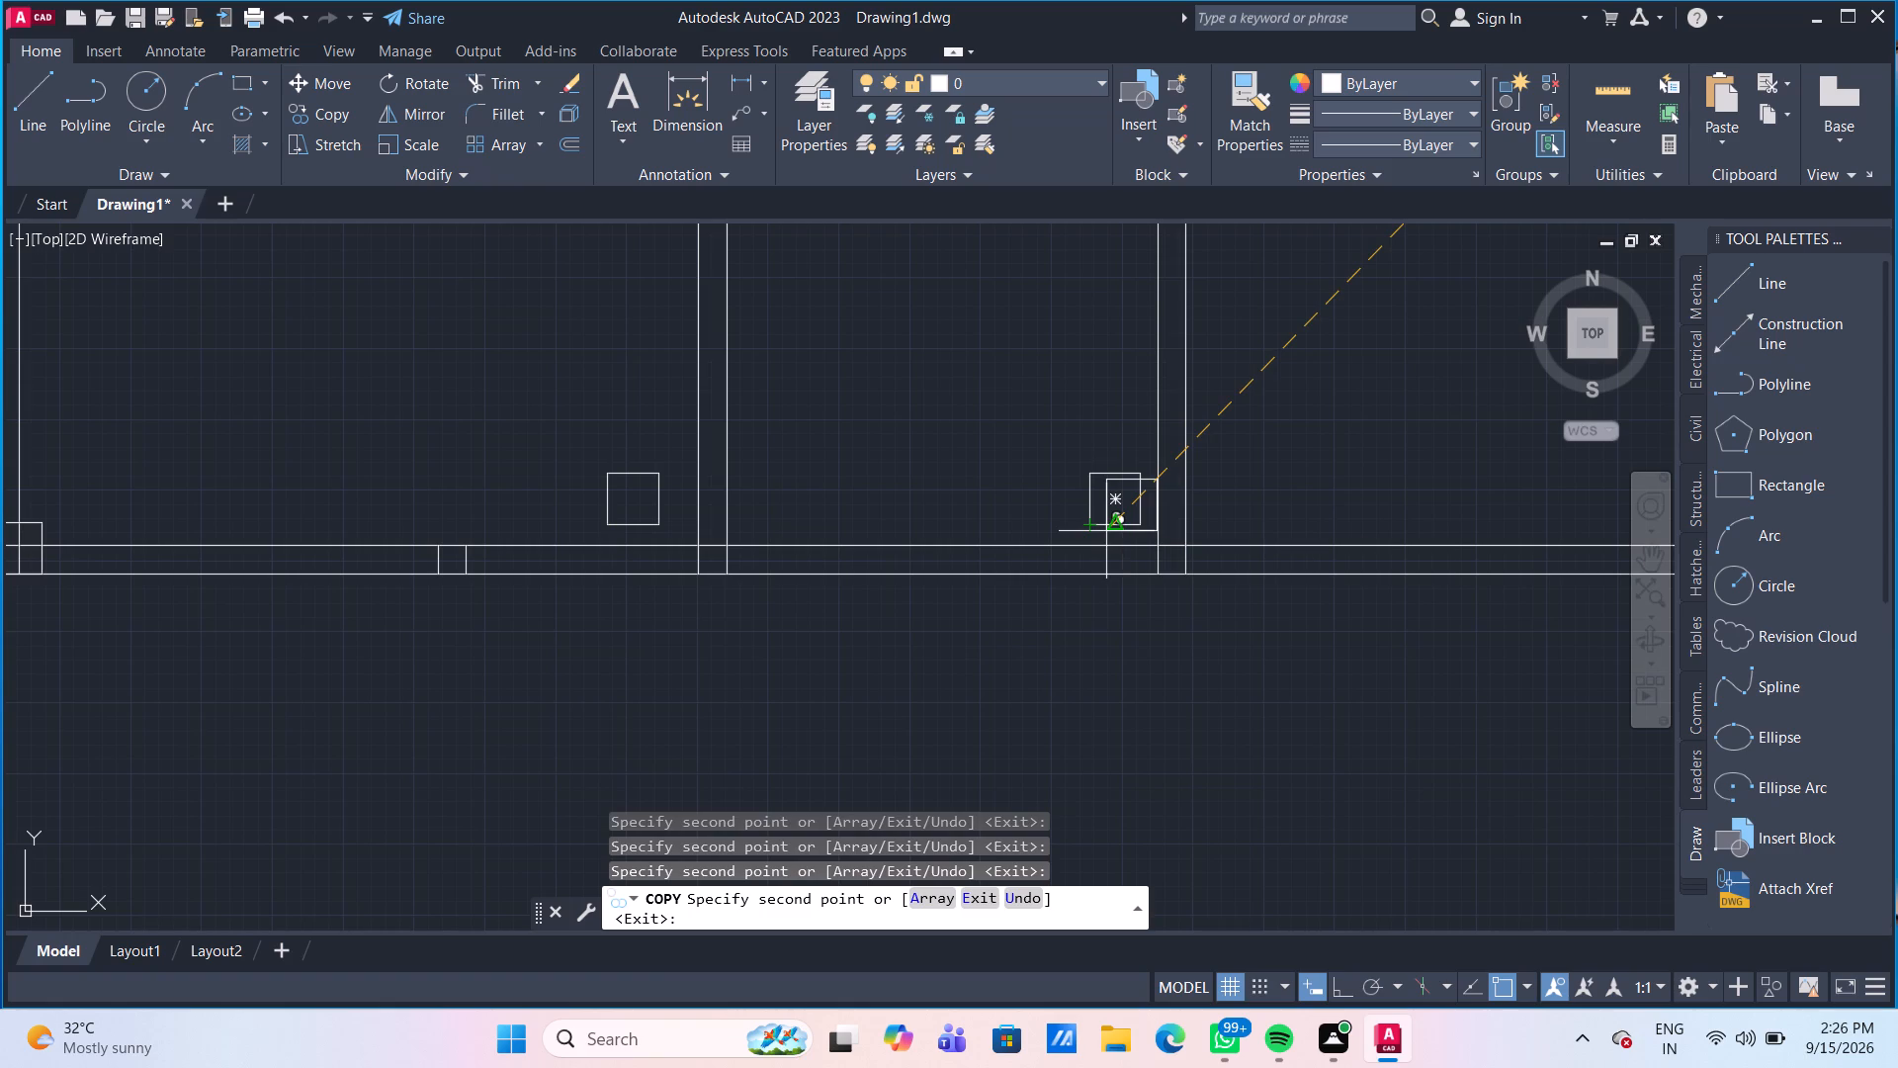
Move the right one of these squares by its bottom-right corner to where the right lower partition's right line meets the bottom wall's outer line.
click(1140, 521)
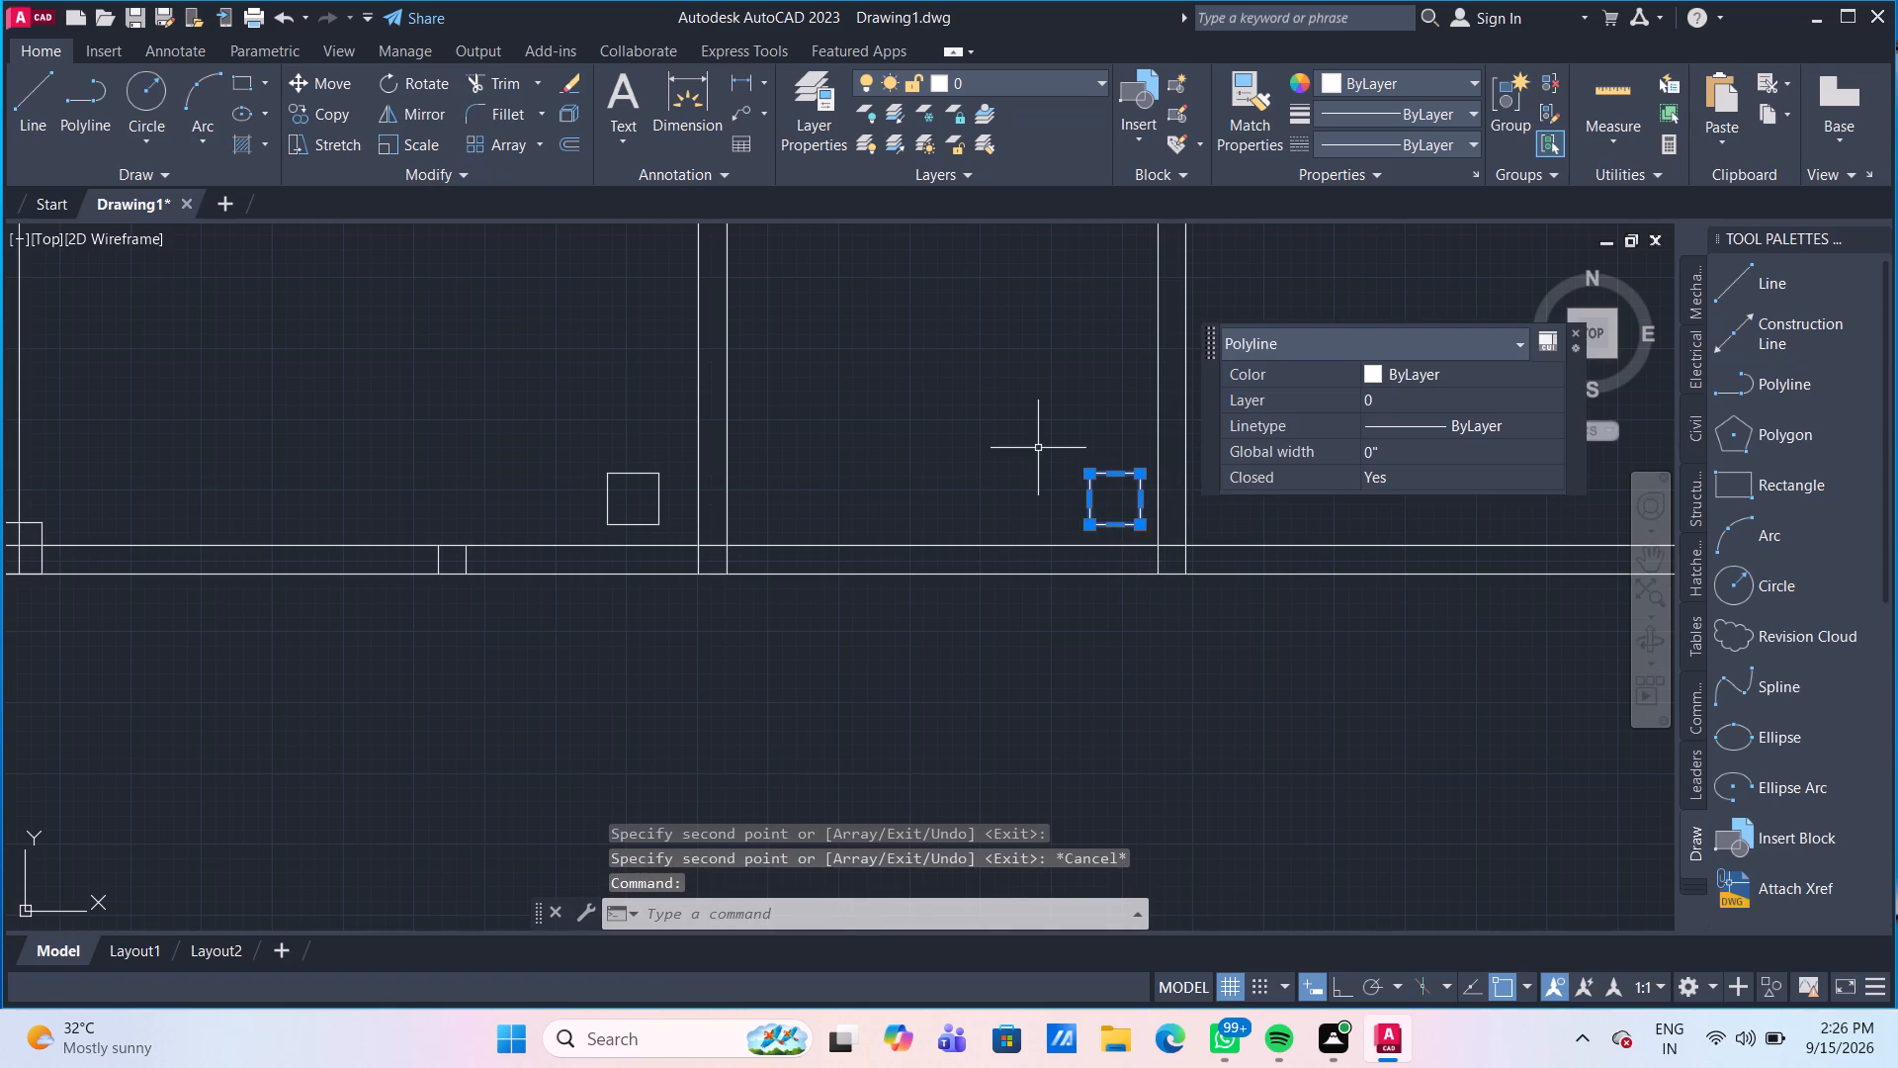
key(m)
key(Return)
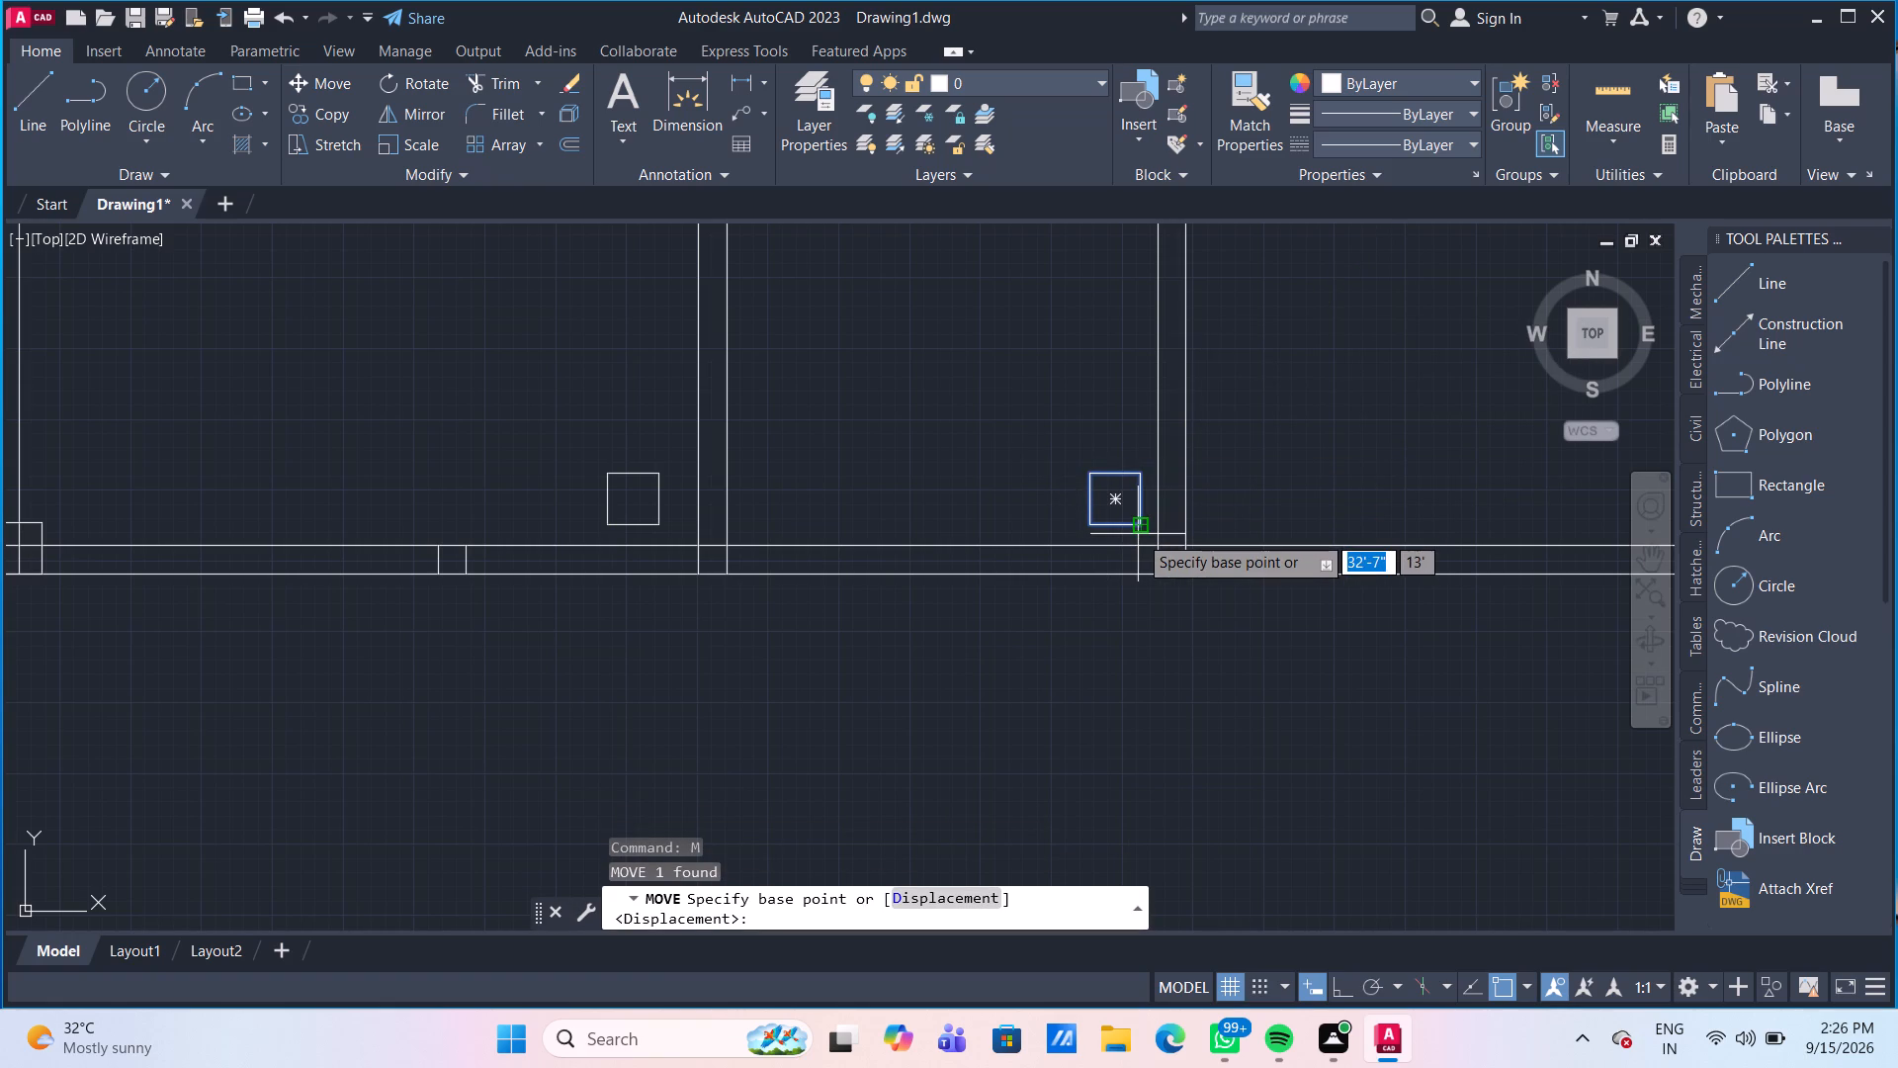
click(1138, 526)
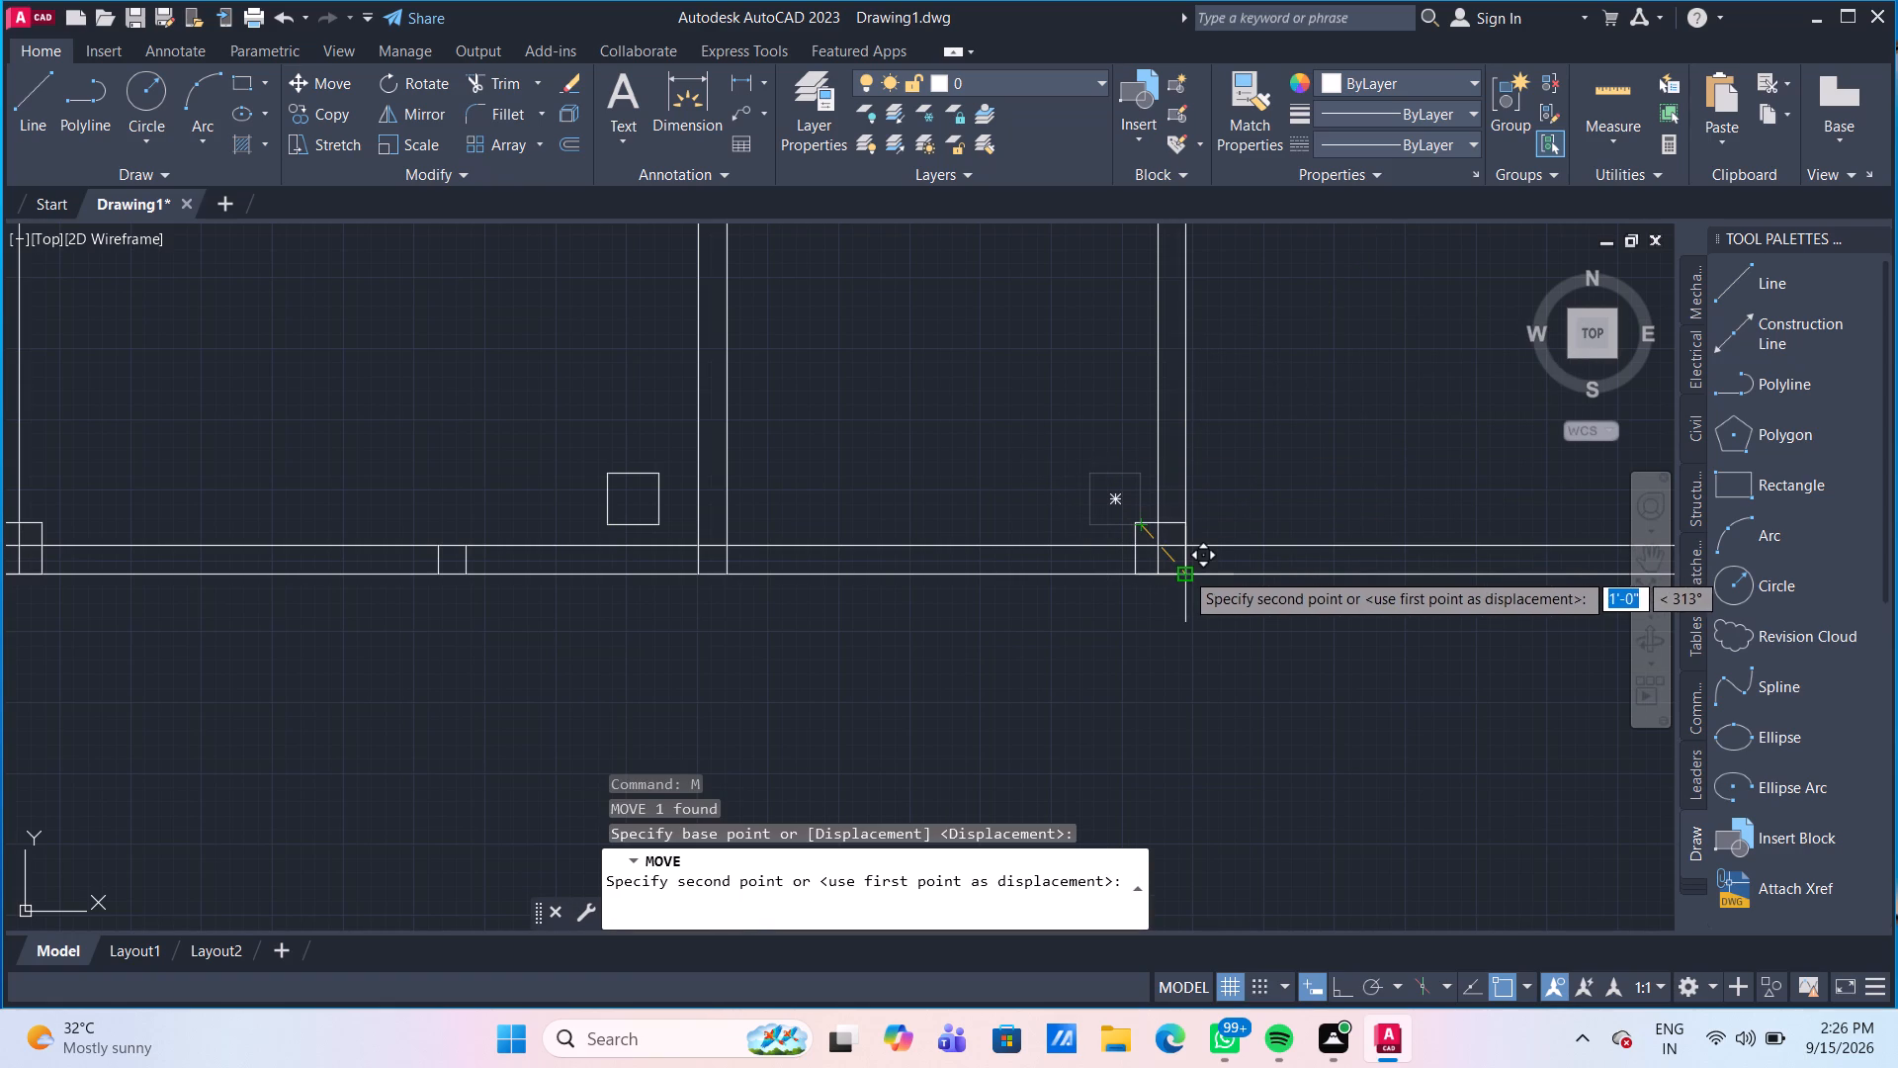
click(1185, 571)
Move the other square by its bottom-right corner to where the left lower partition's right line meets the bottom wall's outer line.
click(657, 504)
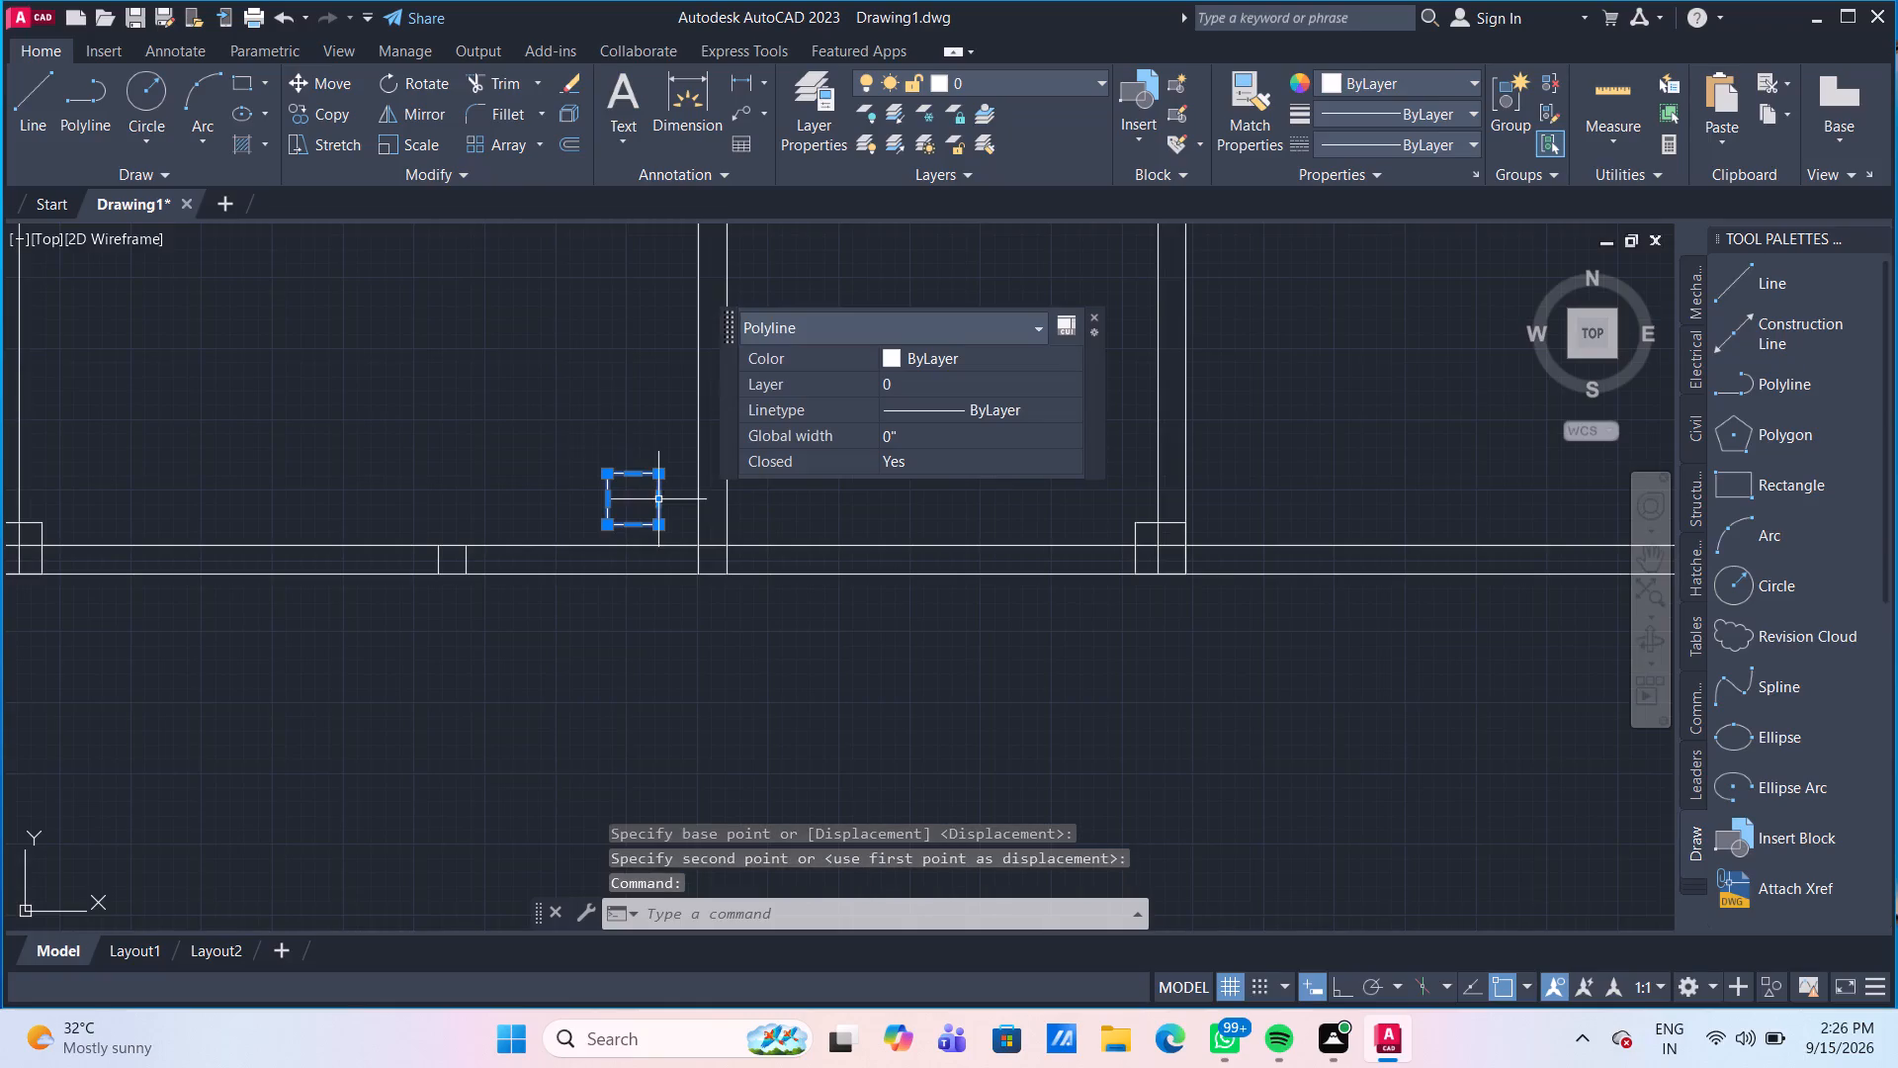
key(m)
key(Return)
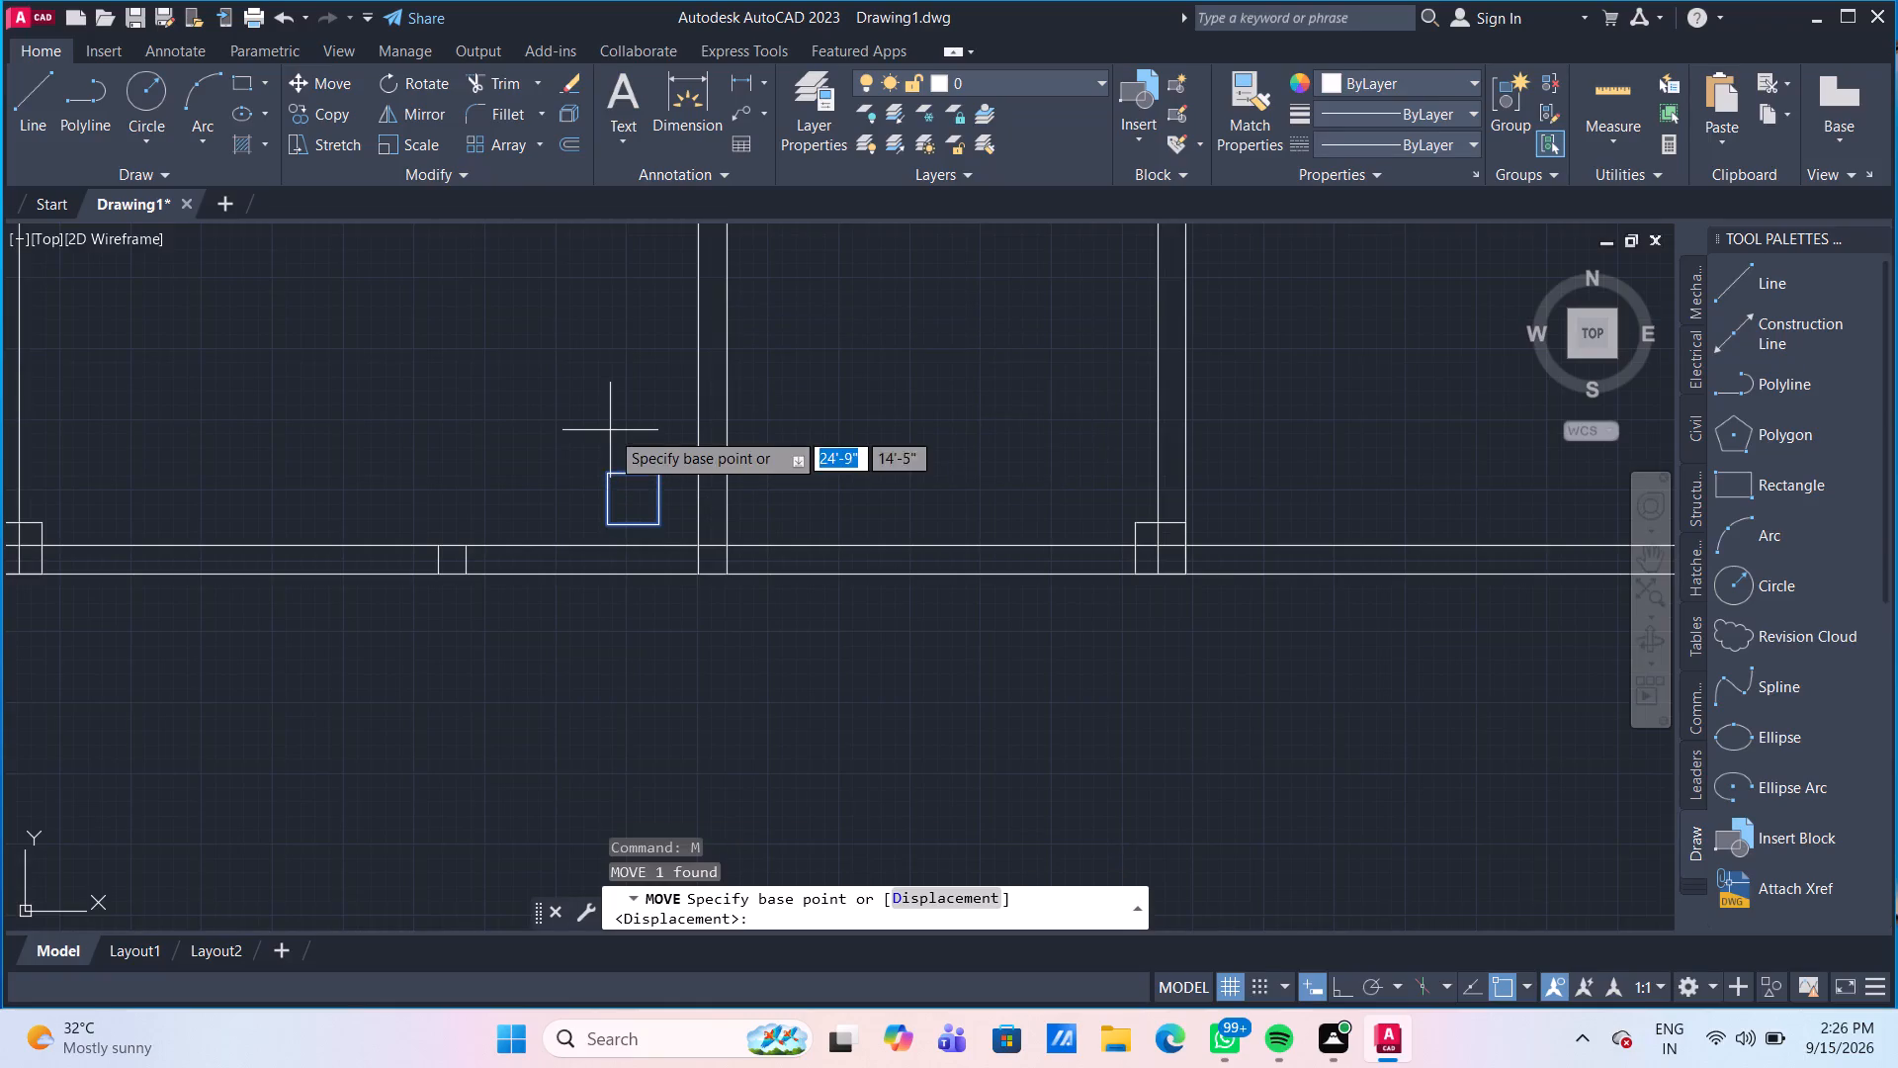
click(658, 522)
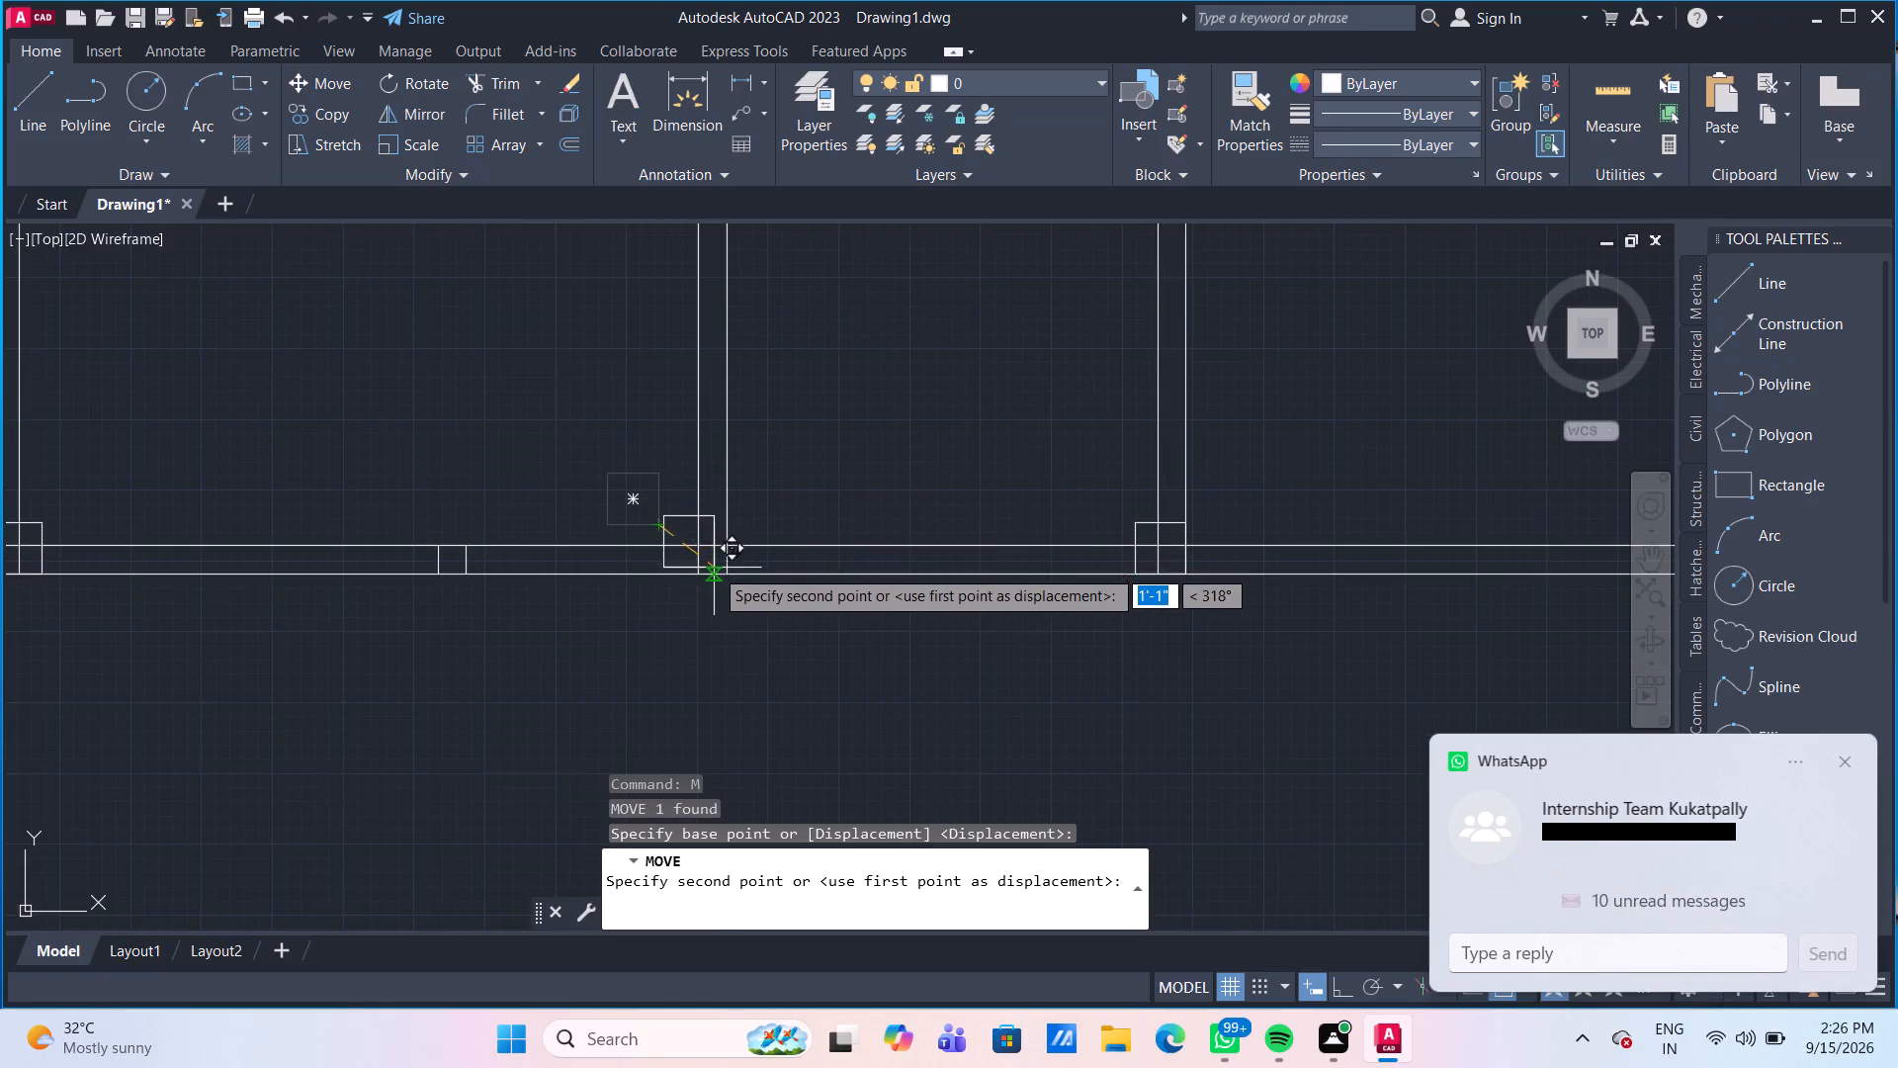
click(726, 575)
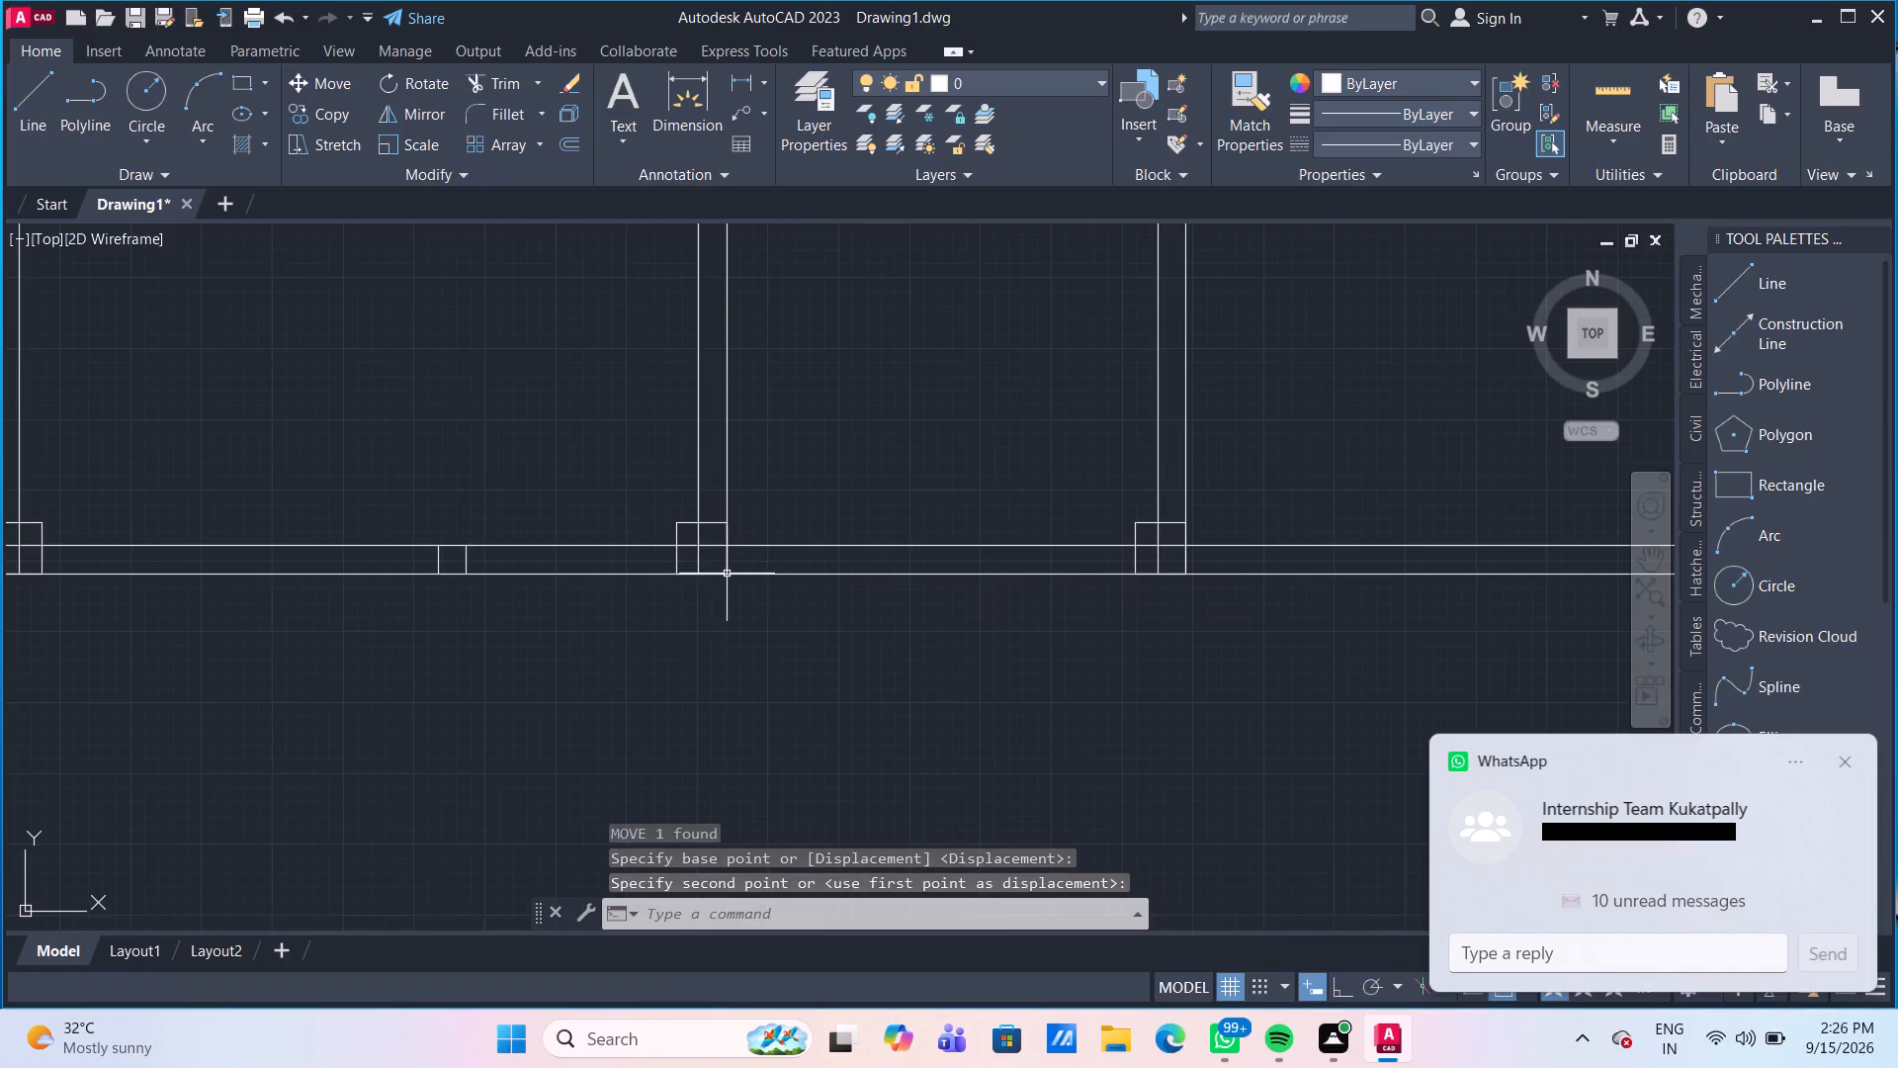
Trim the wall lines crossing inside the square at the plan's outer top-left corner.
scroll(820, 600, down, 3)
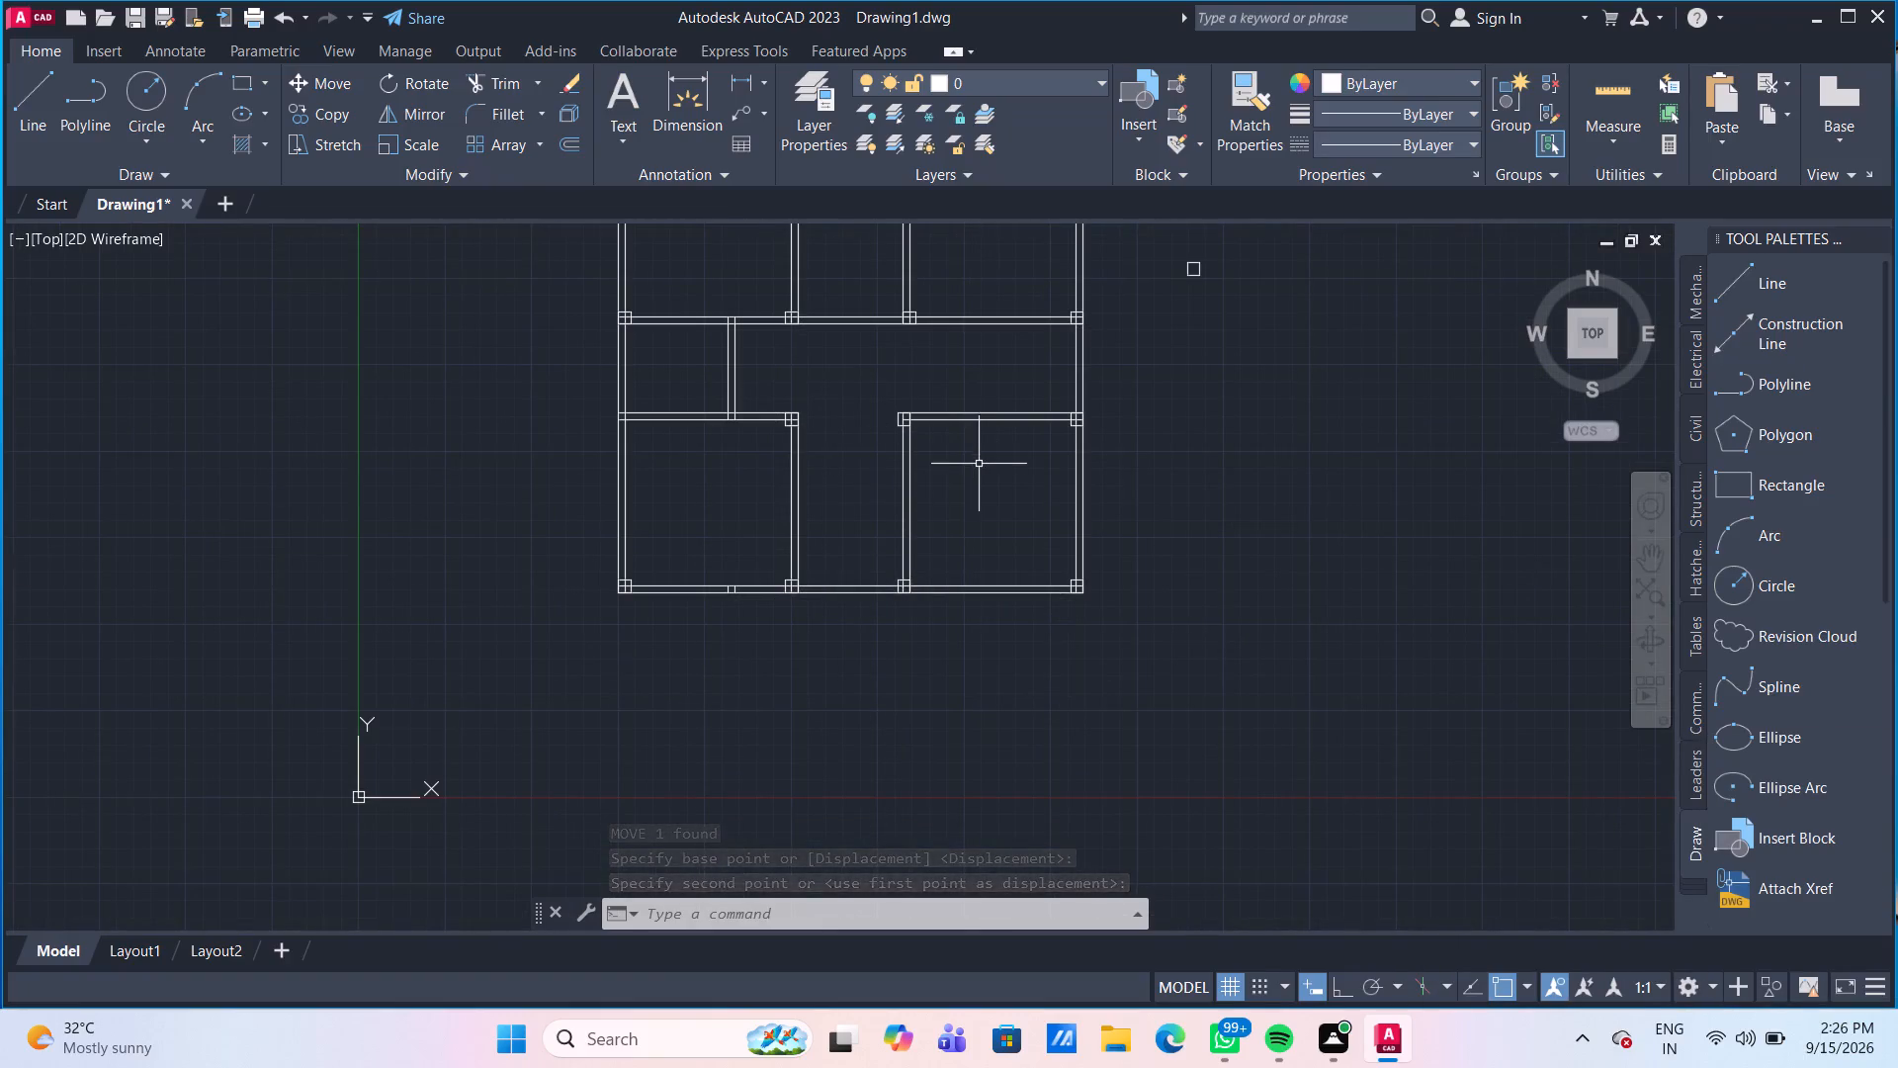
scroll(971, 461, up, 1)
middle_drag(969, 463, 1001, 708)
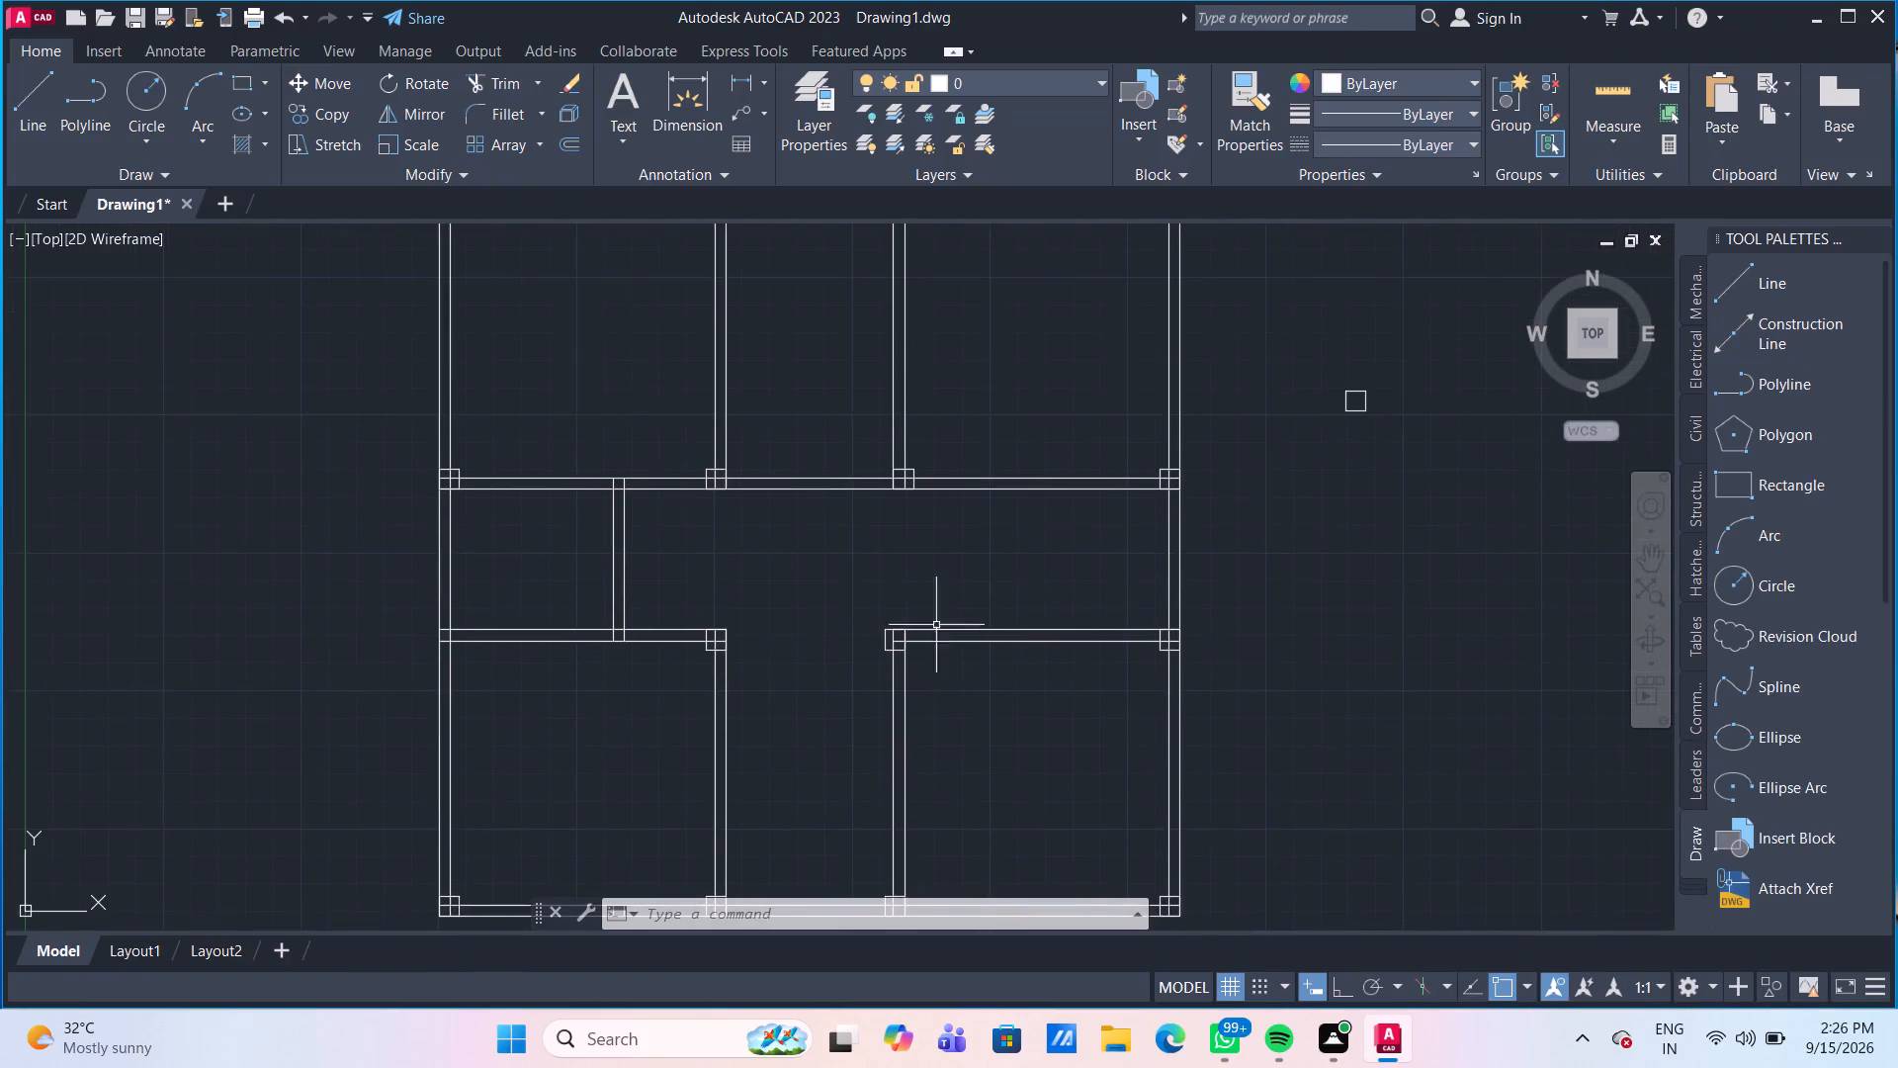
middle_drag(540, 355, 667, 576)
scroll(570, 435, up, 2)
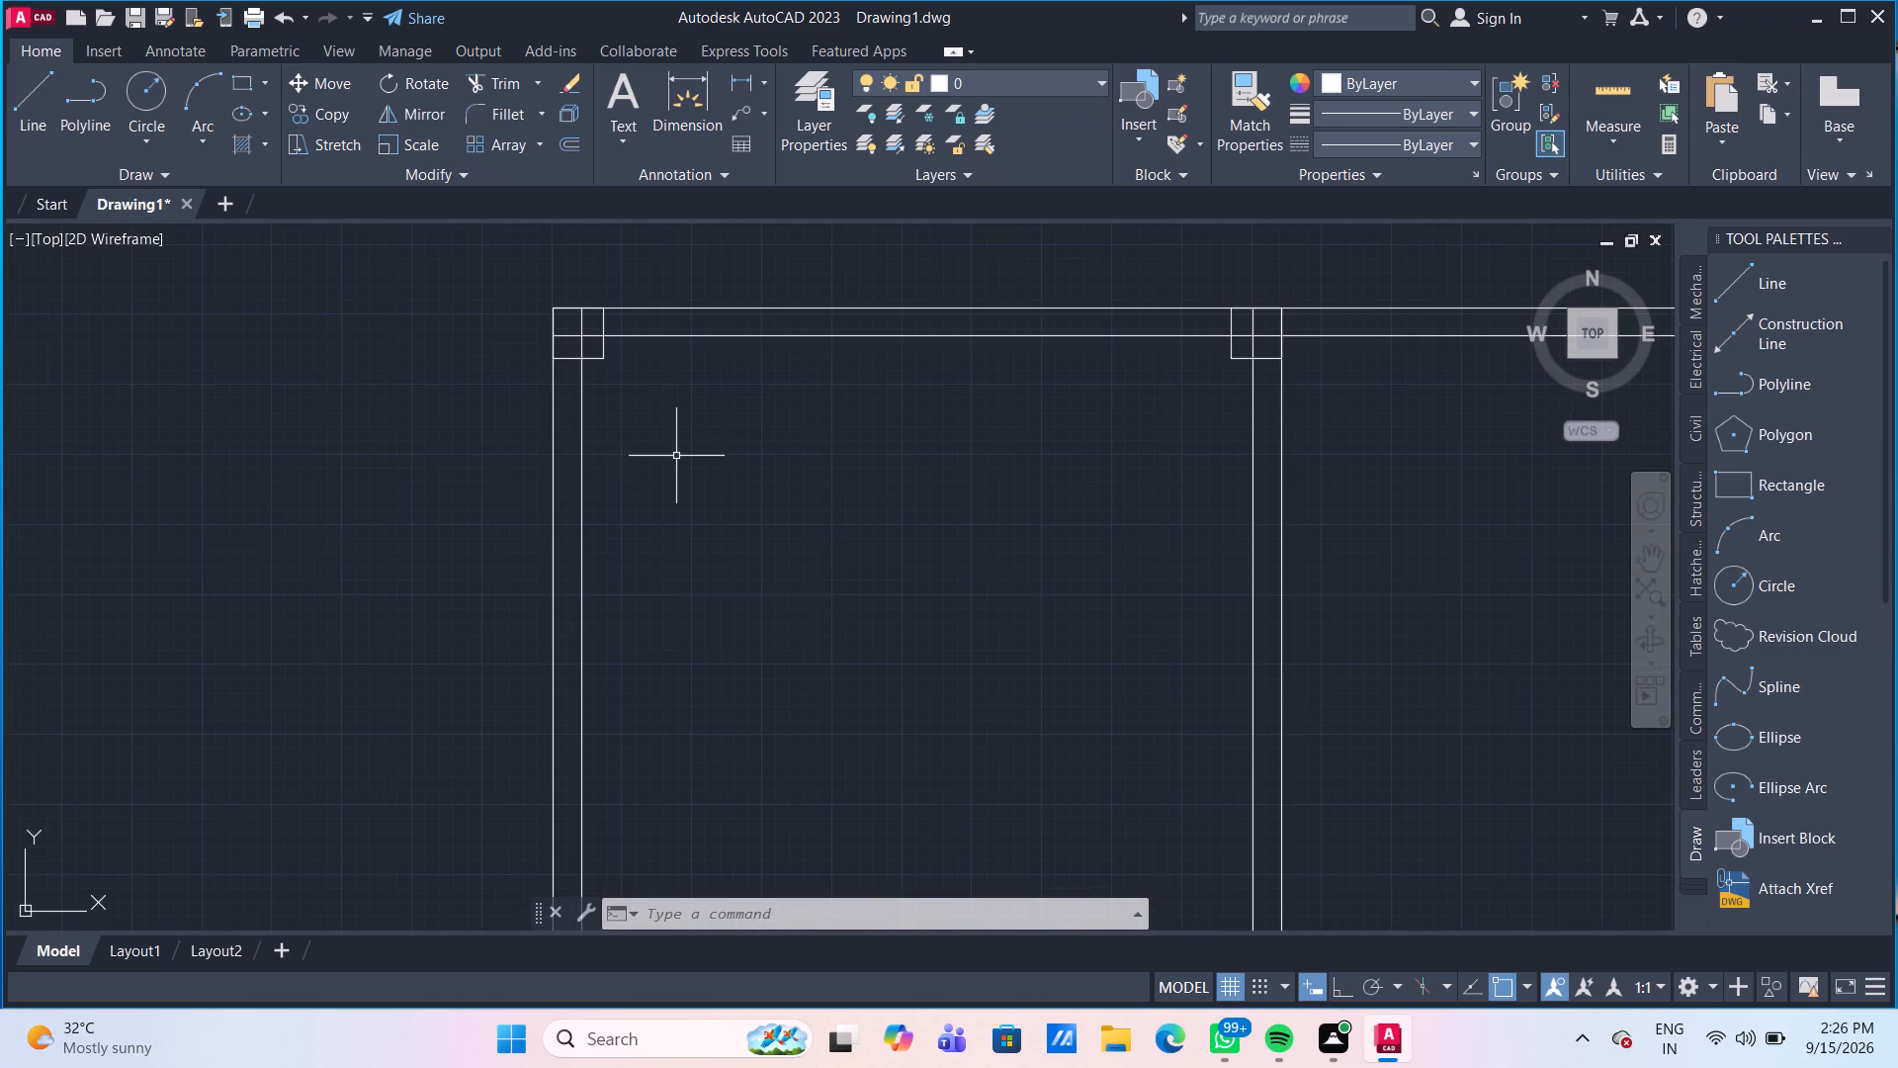
middle_drag(699, 494, 650, 539)
scroll(650, 539, up, 1)
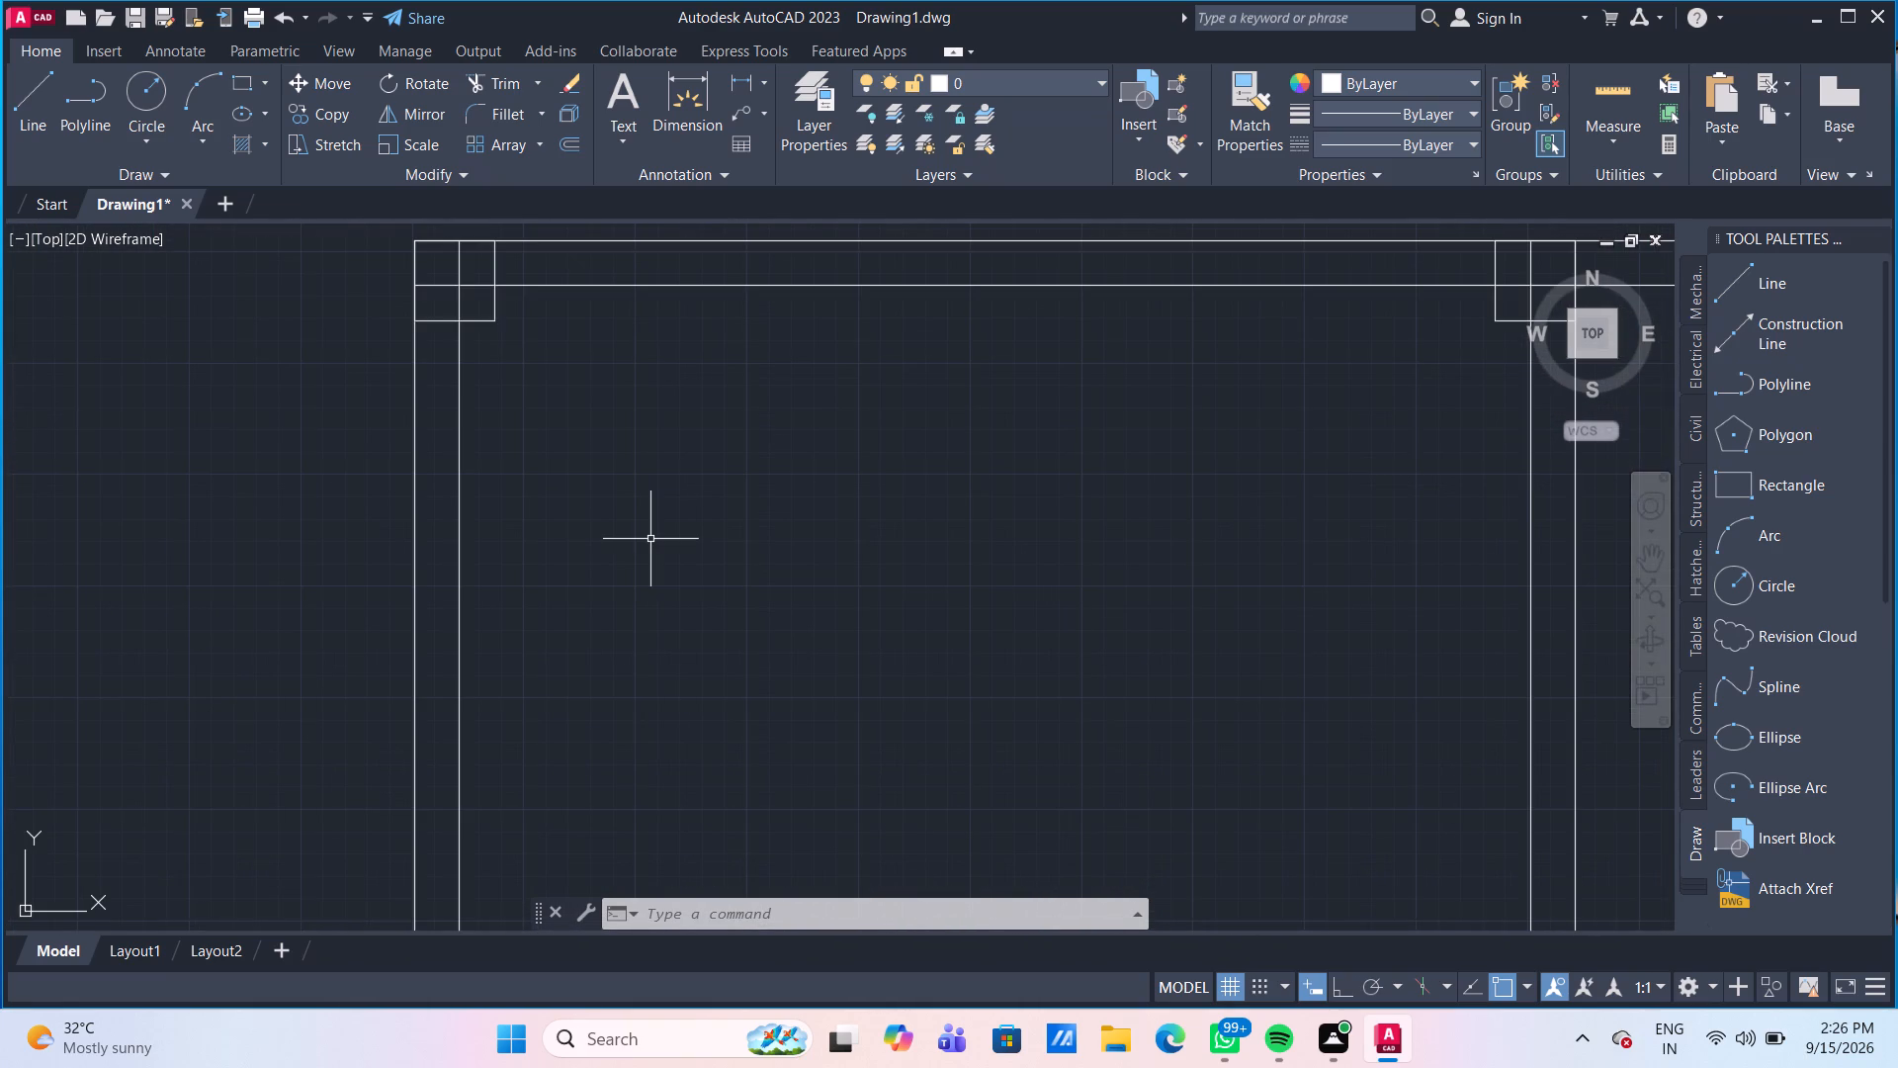
text(TR)
key(Return)
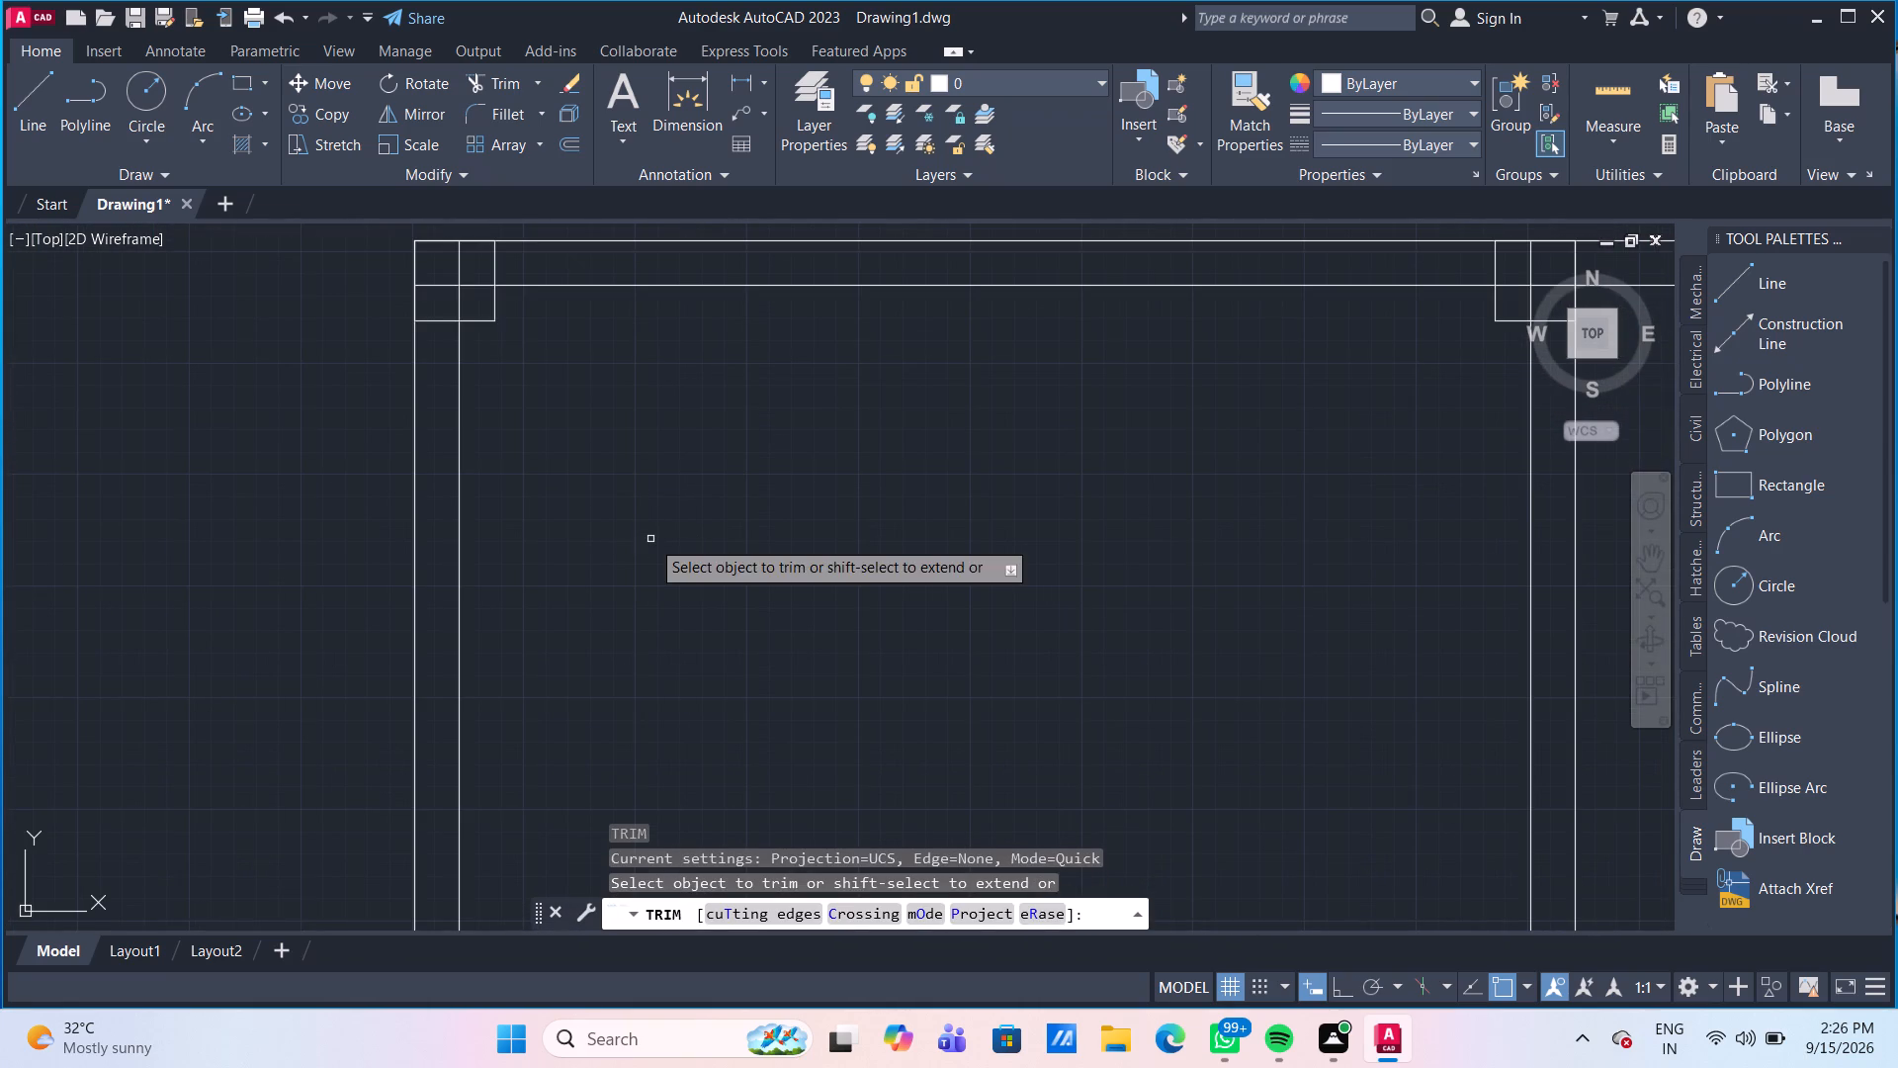
click(433, 295)
click(466, 258)
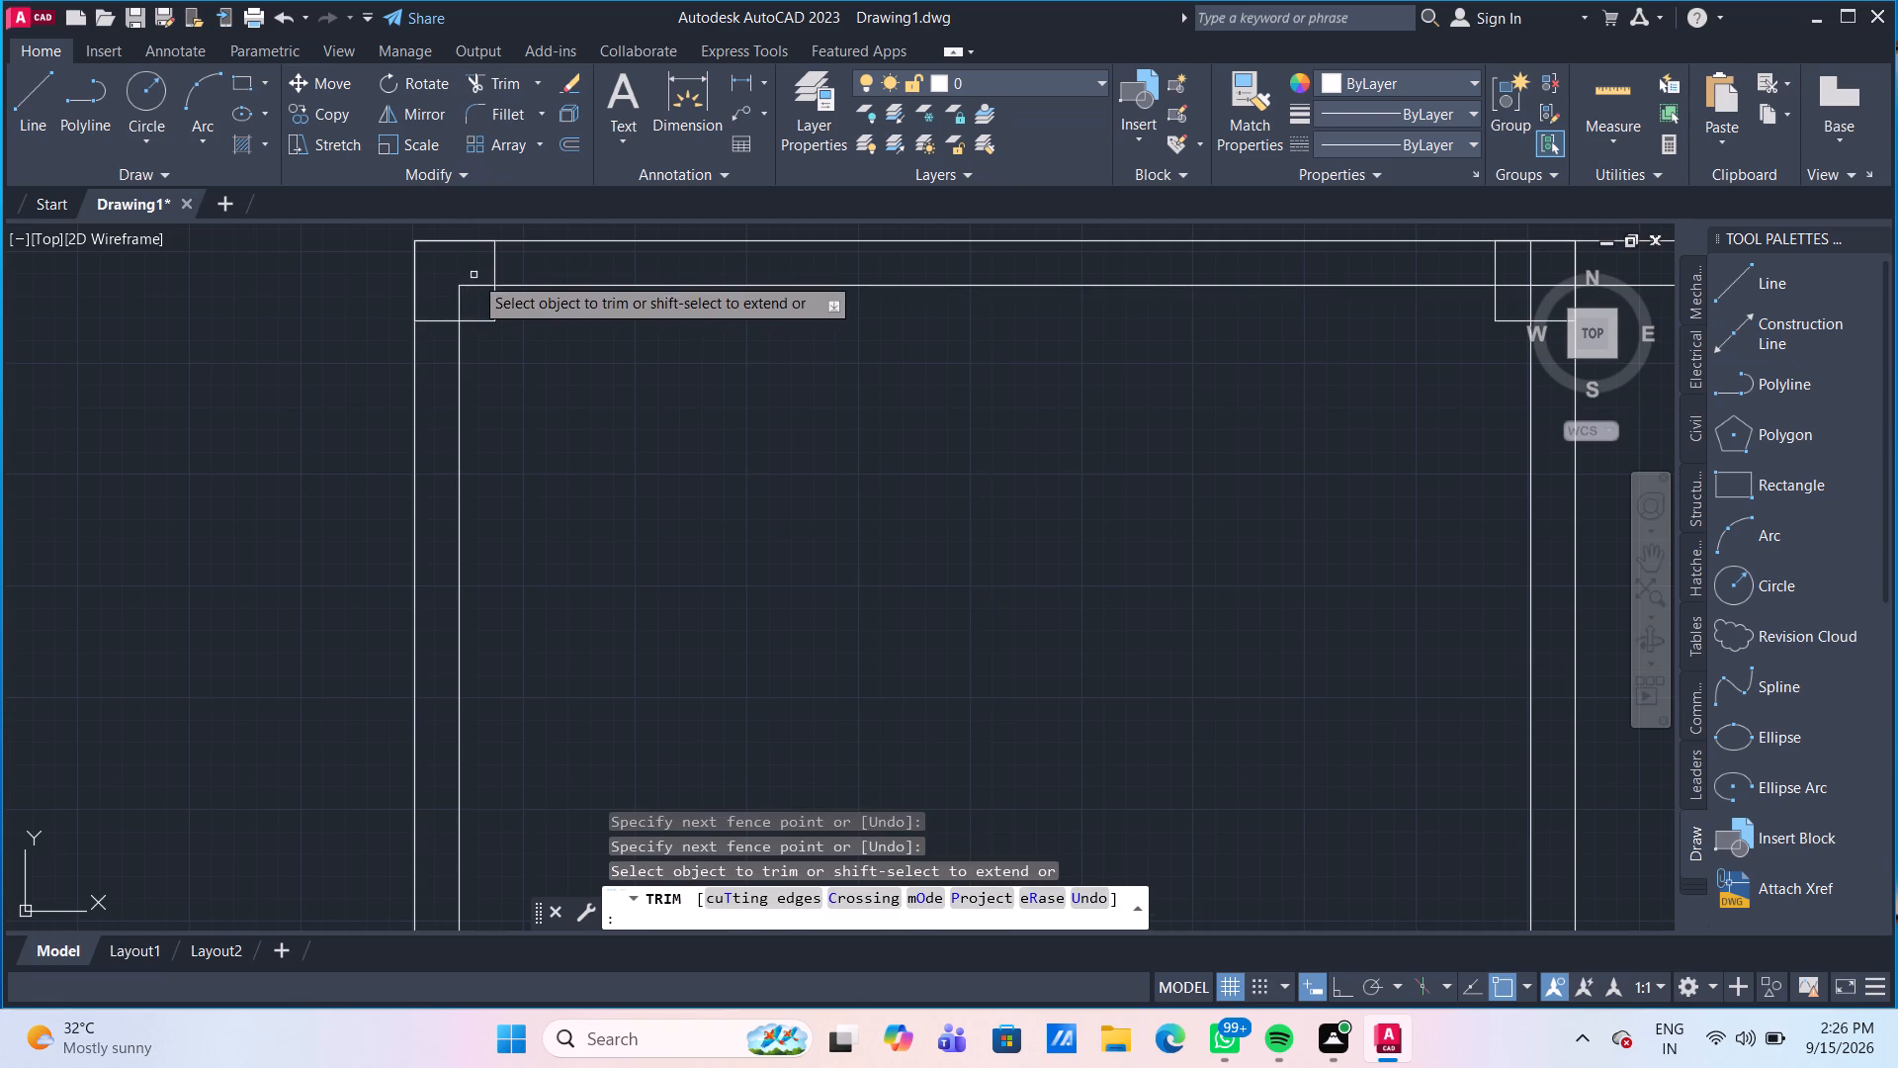
drag(475, 274, 461, 298)
click(459, 304)
Trim the wall lines inside the square where the left upper vertical partition meets the top wall.
scroll(957, 433, down, 1)
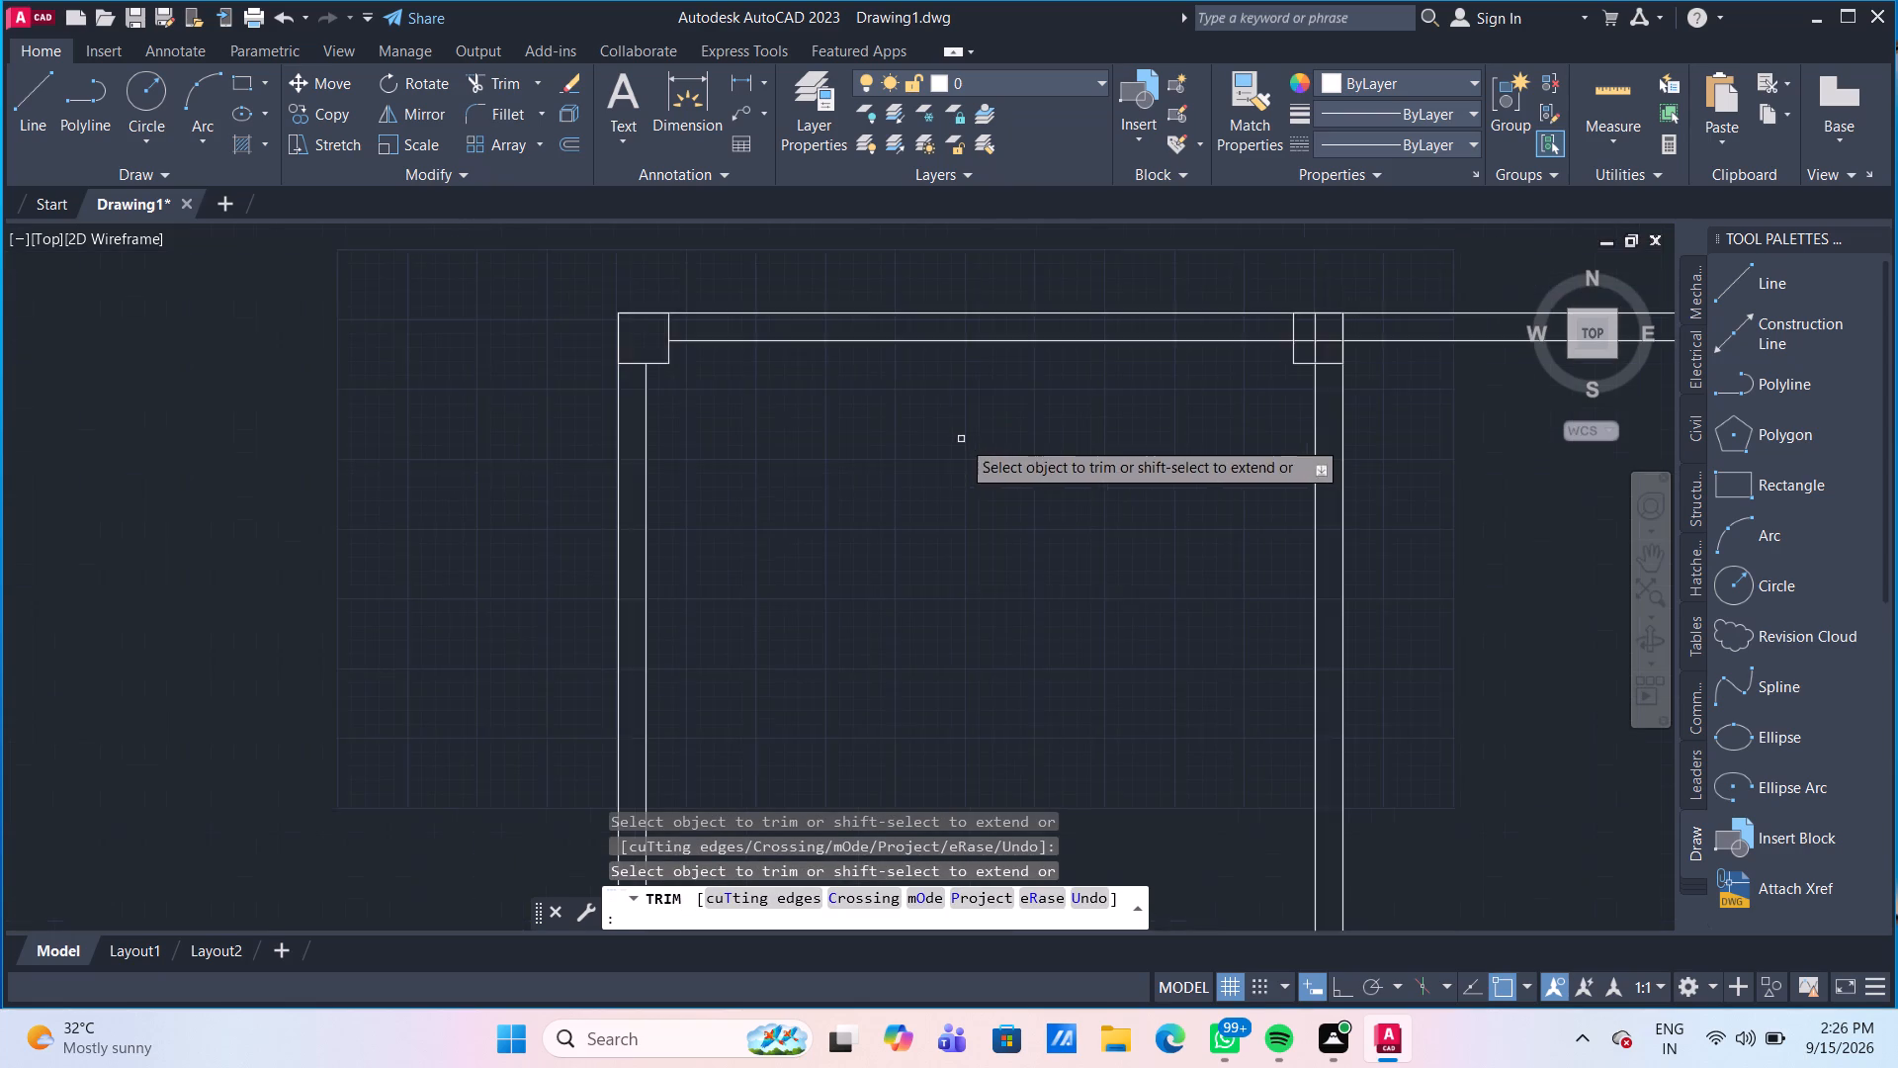
scroll(977, 441, down, 1)
scroll(1235, 378, up, 3)
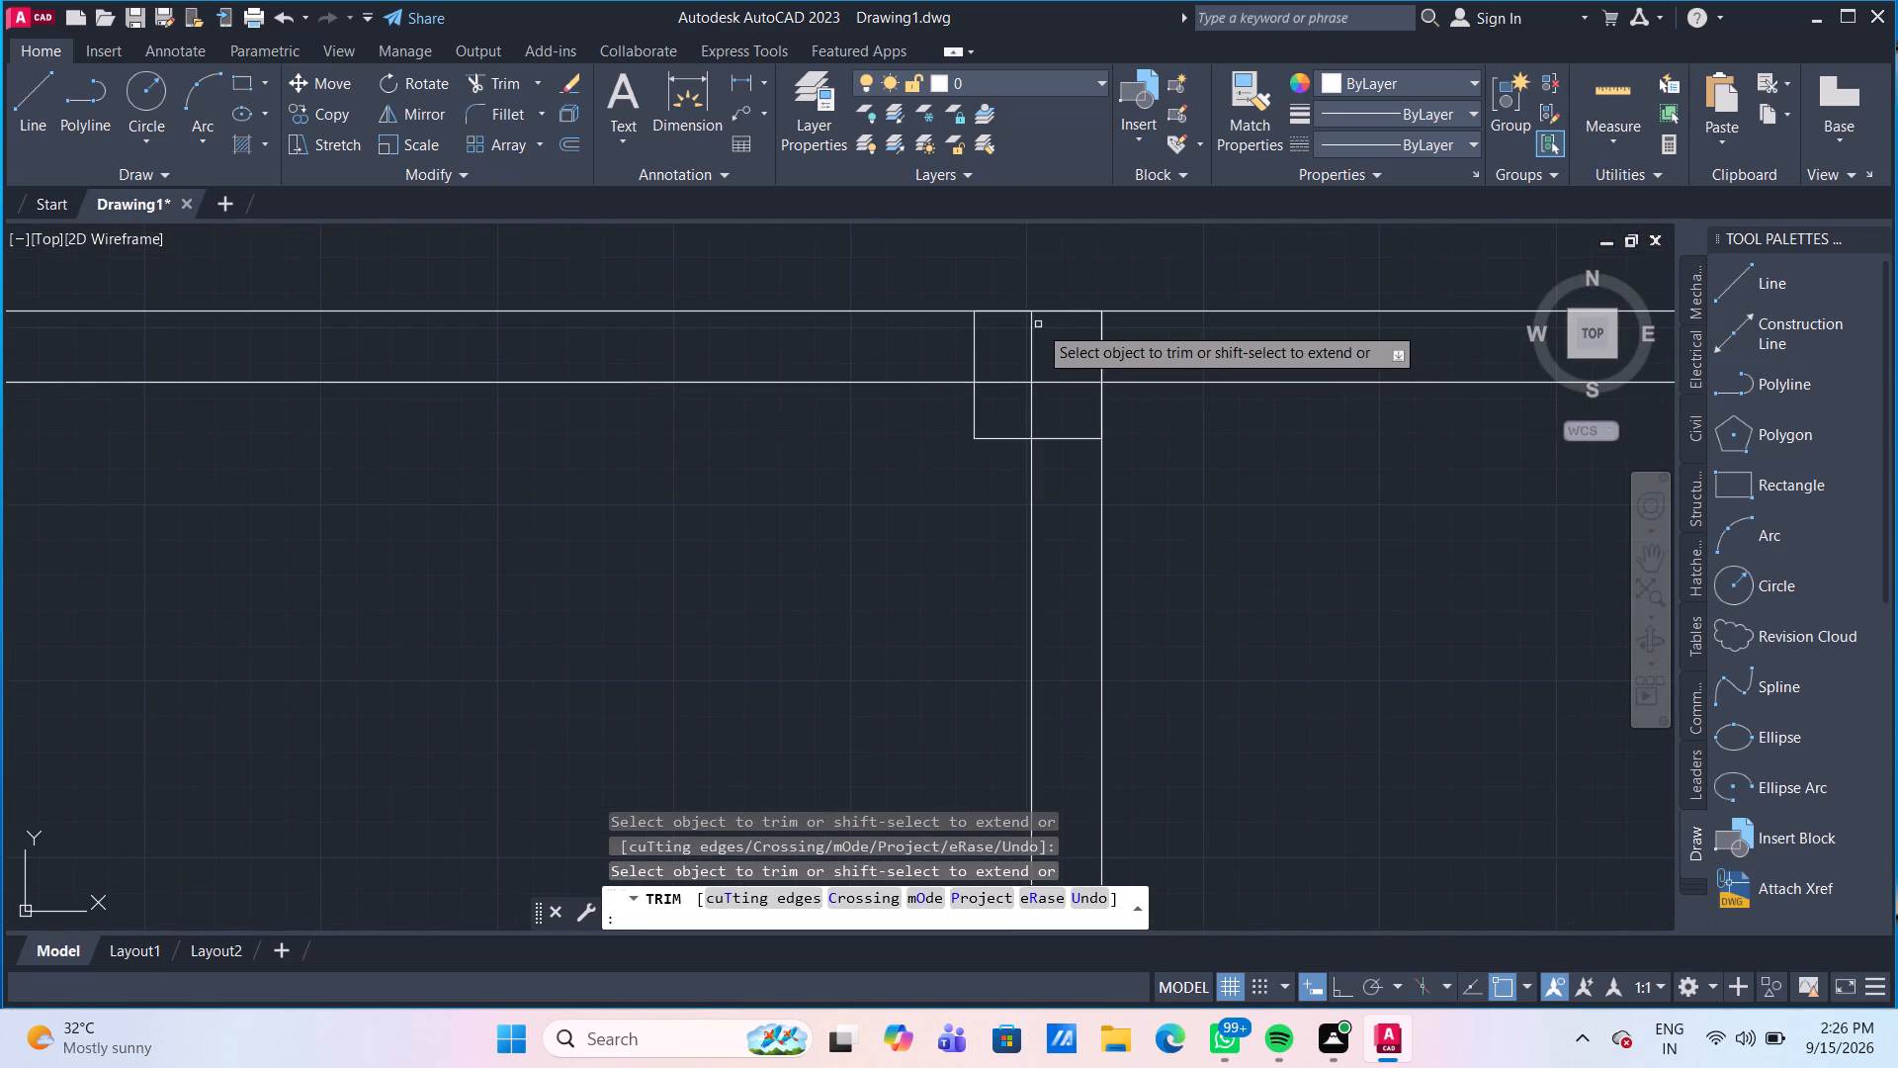
click(1023, 324)
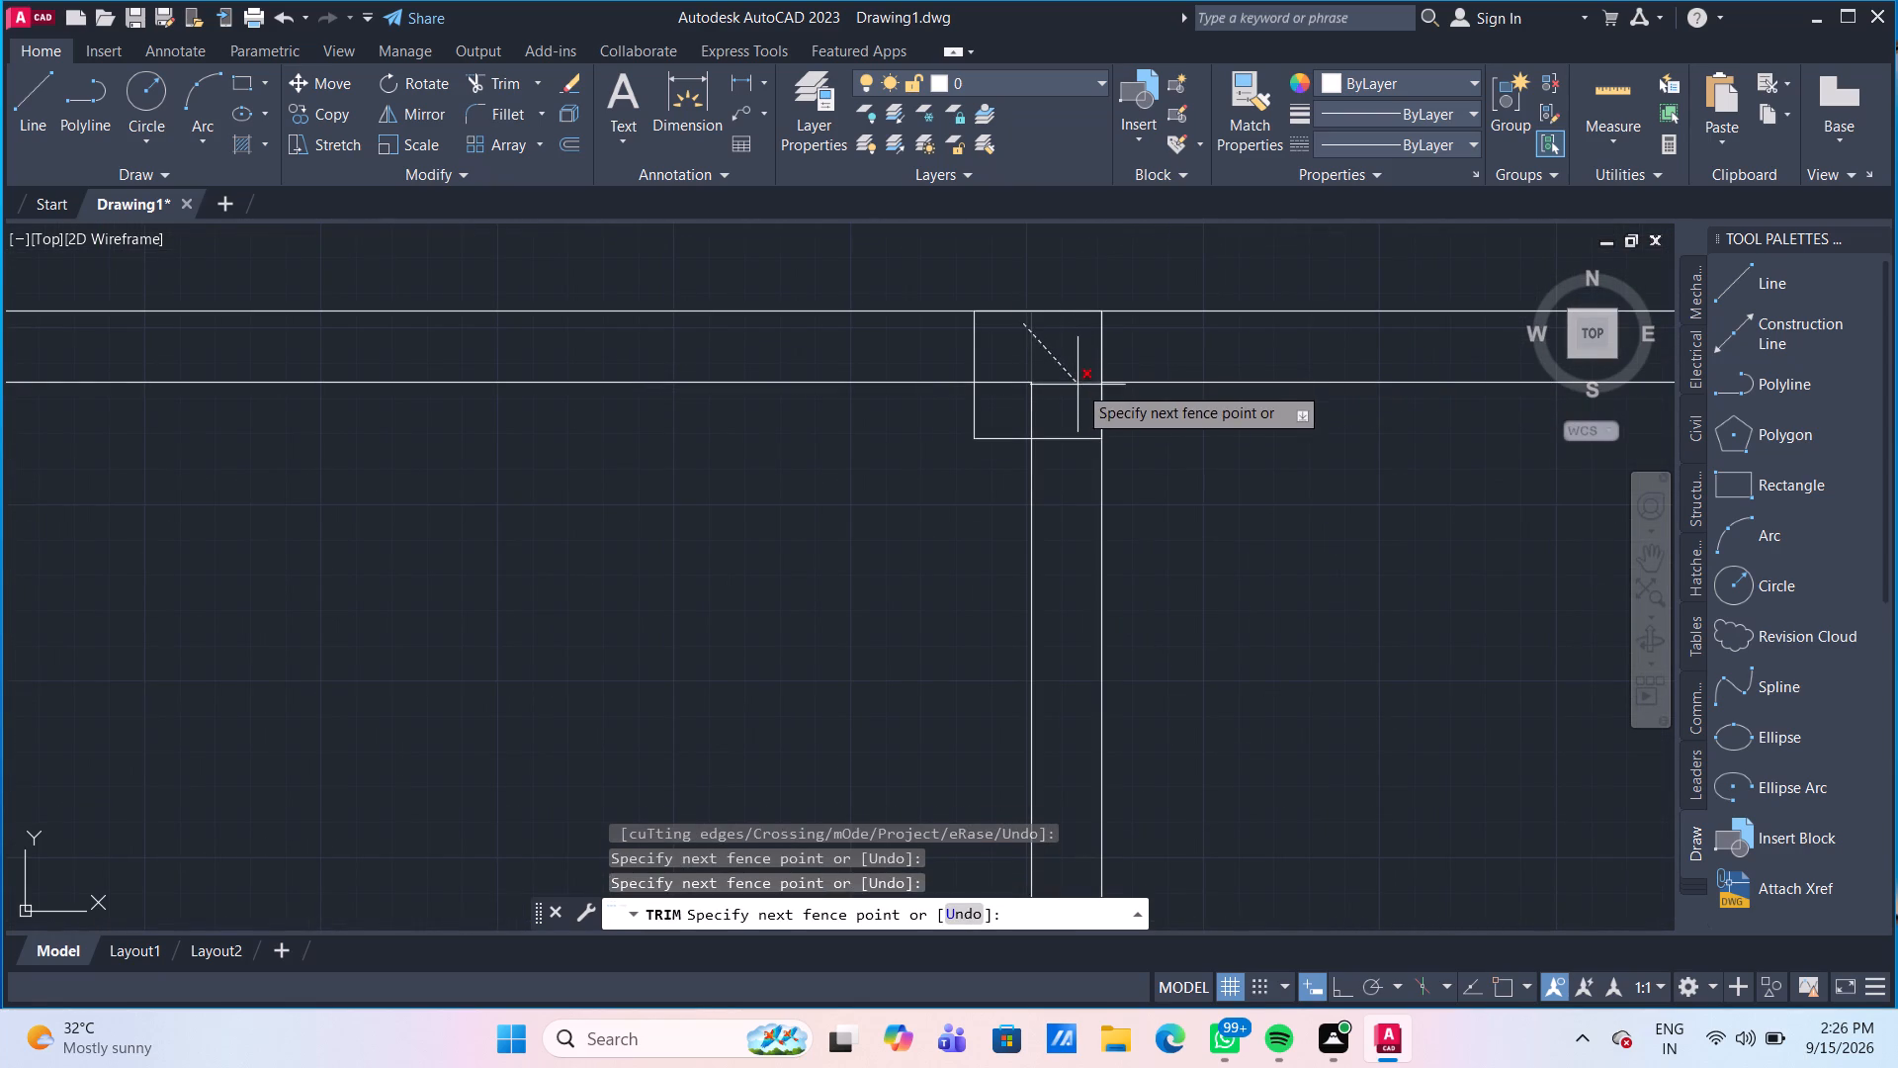
click(1078, 385)
click(1059, 414)
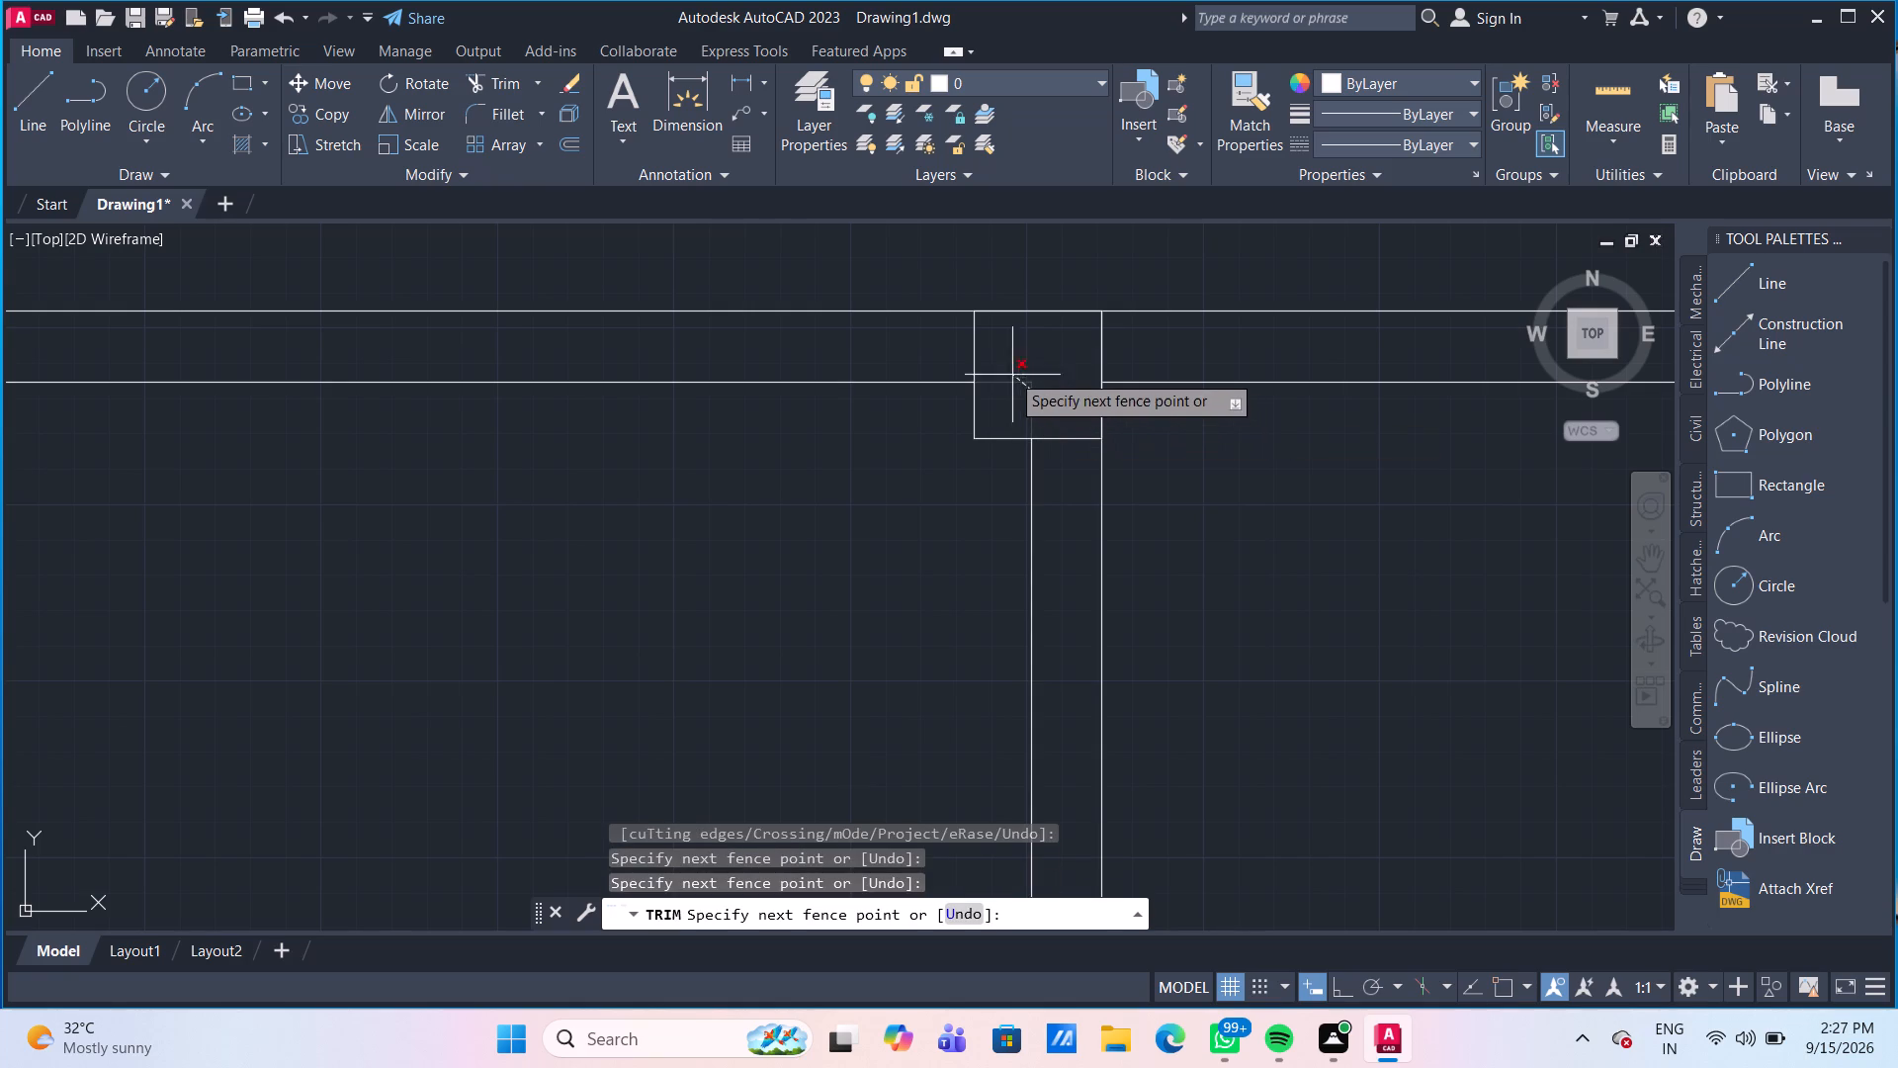
click(1004, 368)
Trim the wall lines inside the square where the left upper vertical partition meets the upper horizontal partition.
scroll(1004, 368, down, 2)
middle_drag(843, 493, 815, 229)
scroll(816, 366, down, 2)
scroll(873, 545, up, 4)
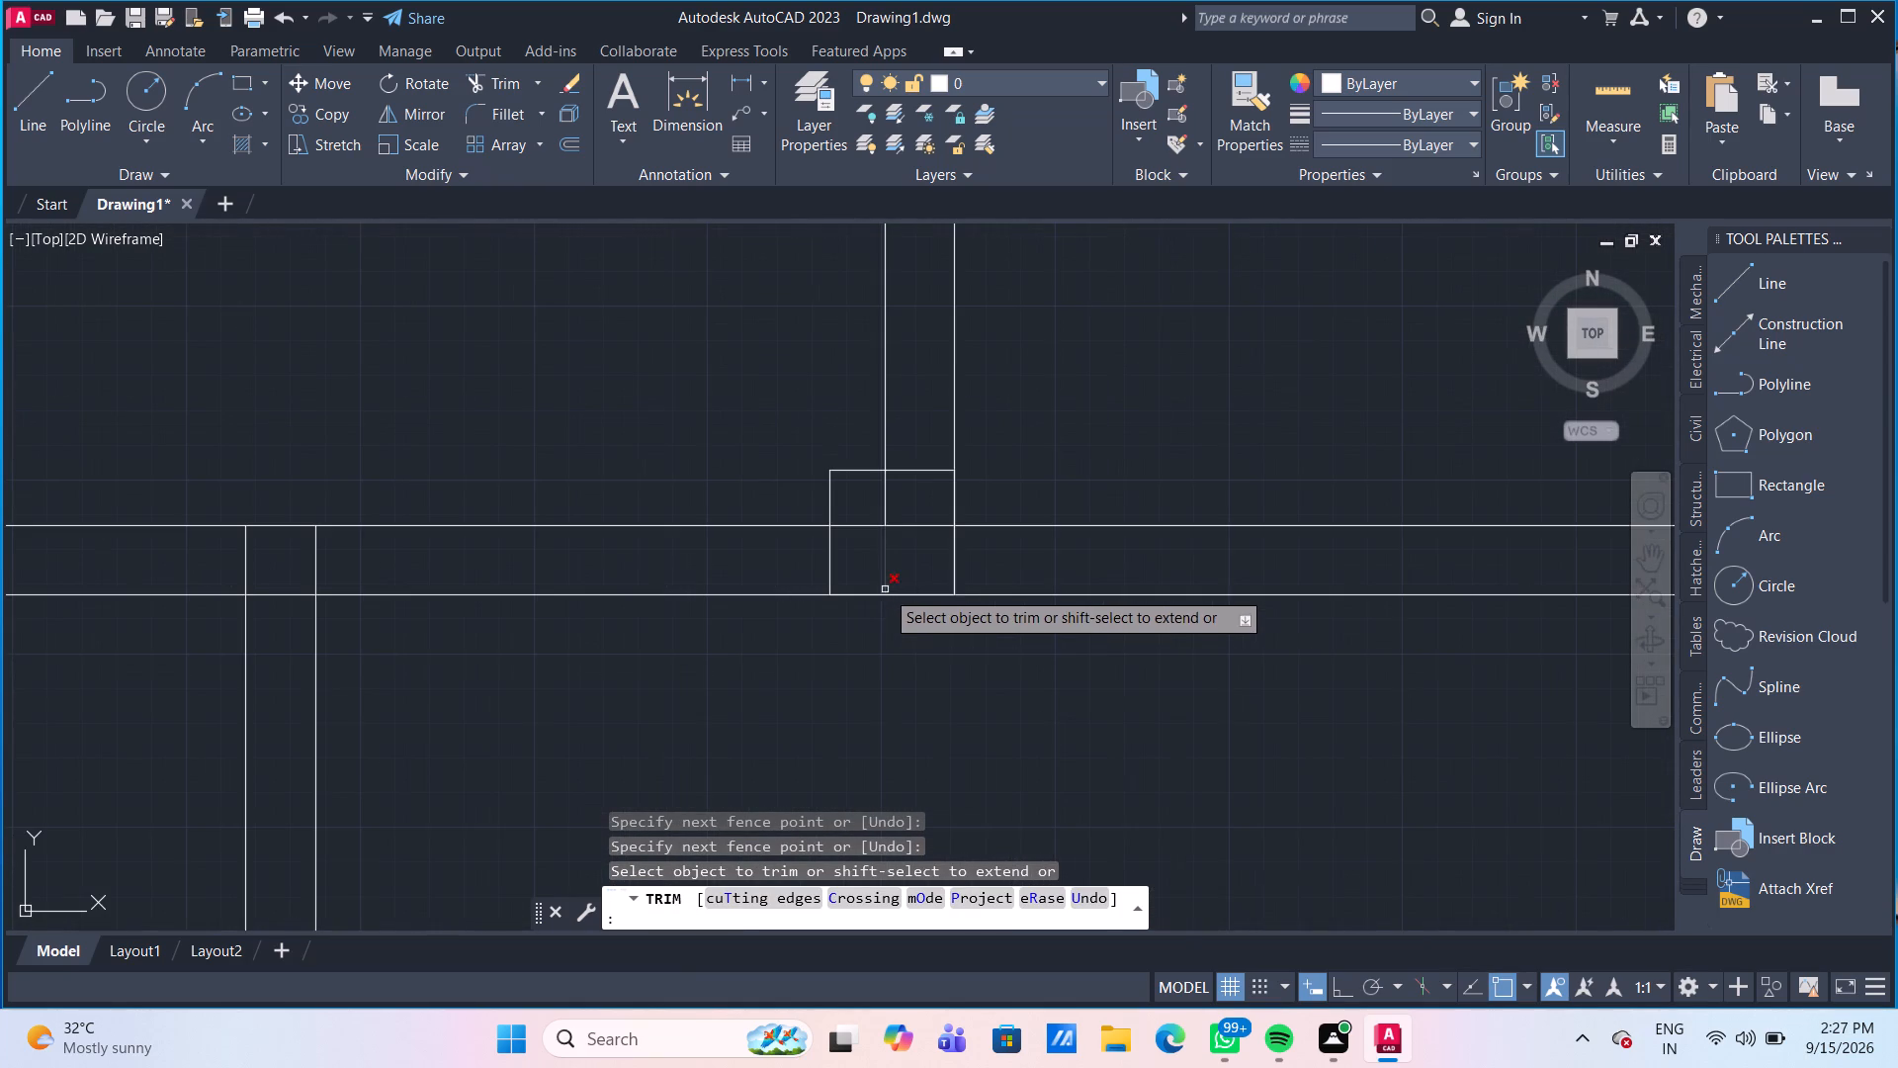
click(853, 544)
click(892, 488)
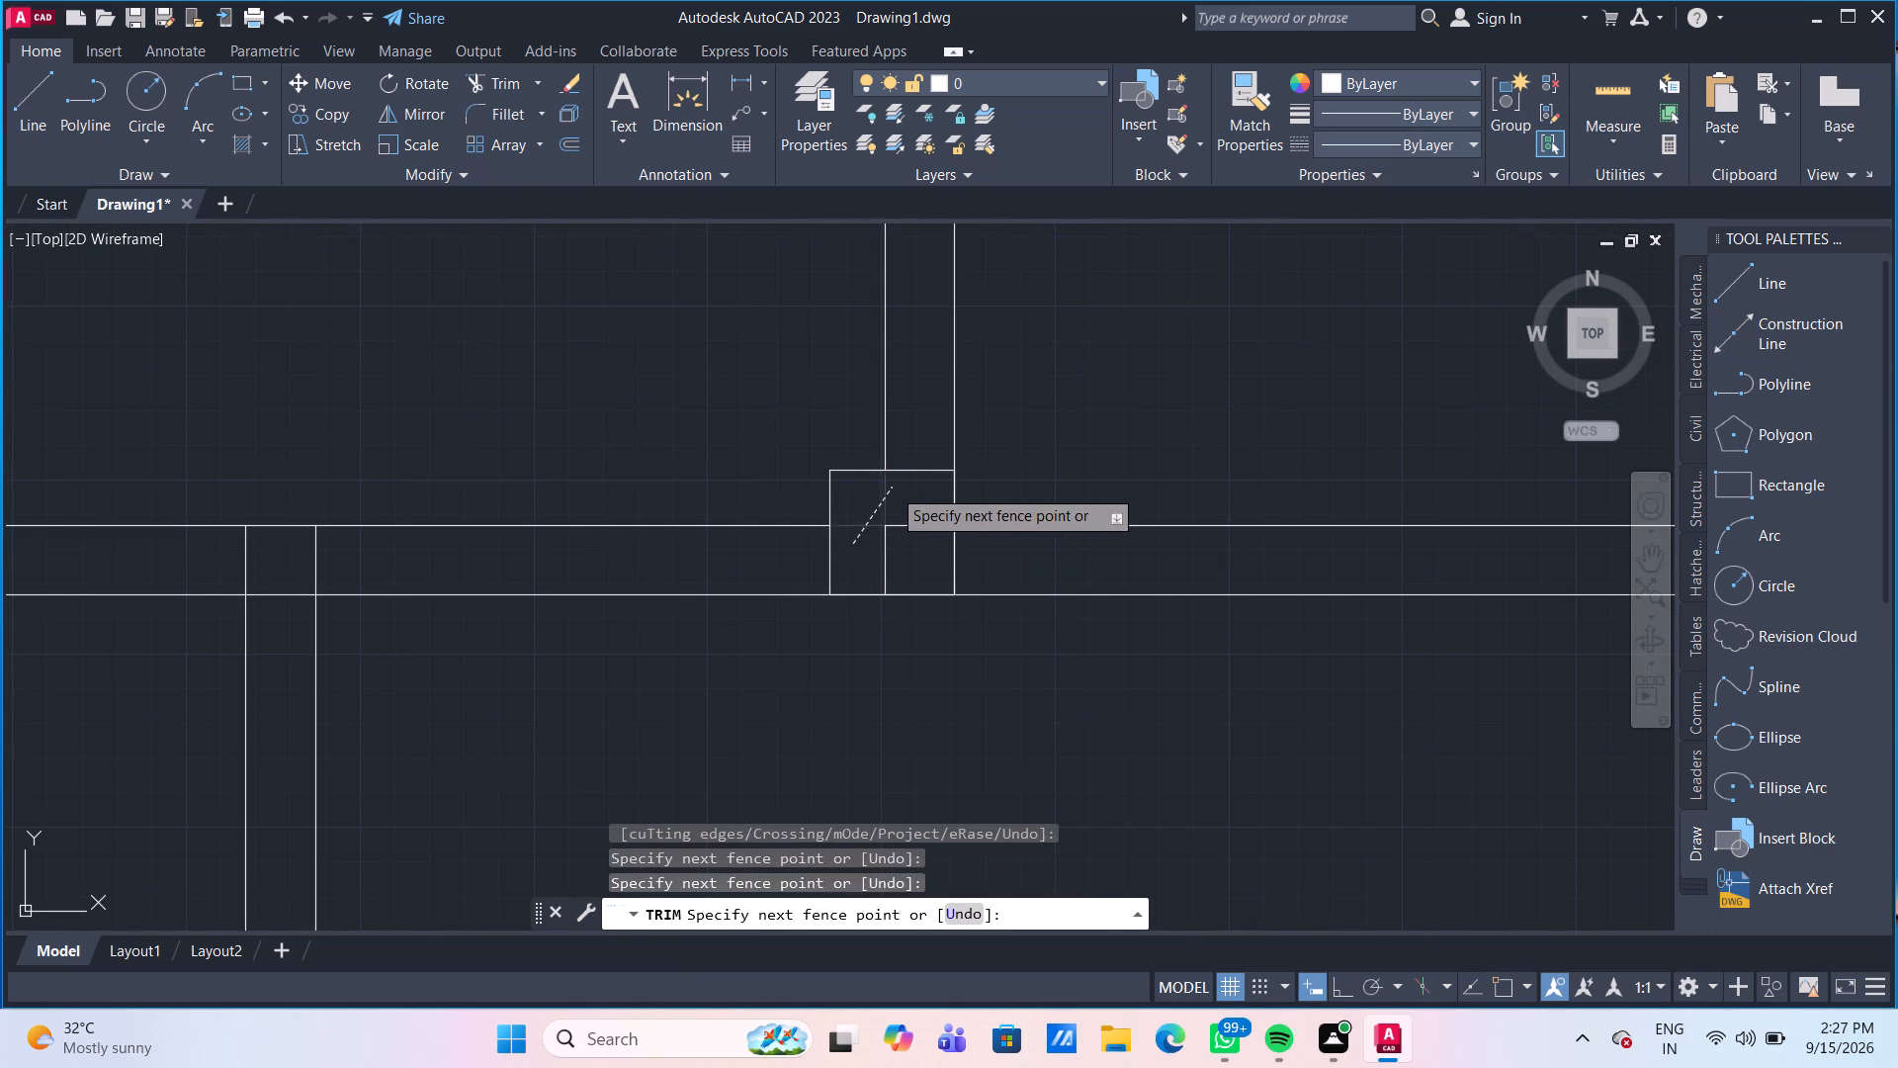
click(872, 565)
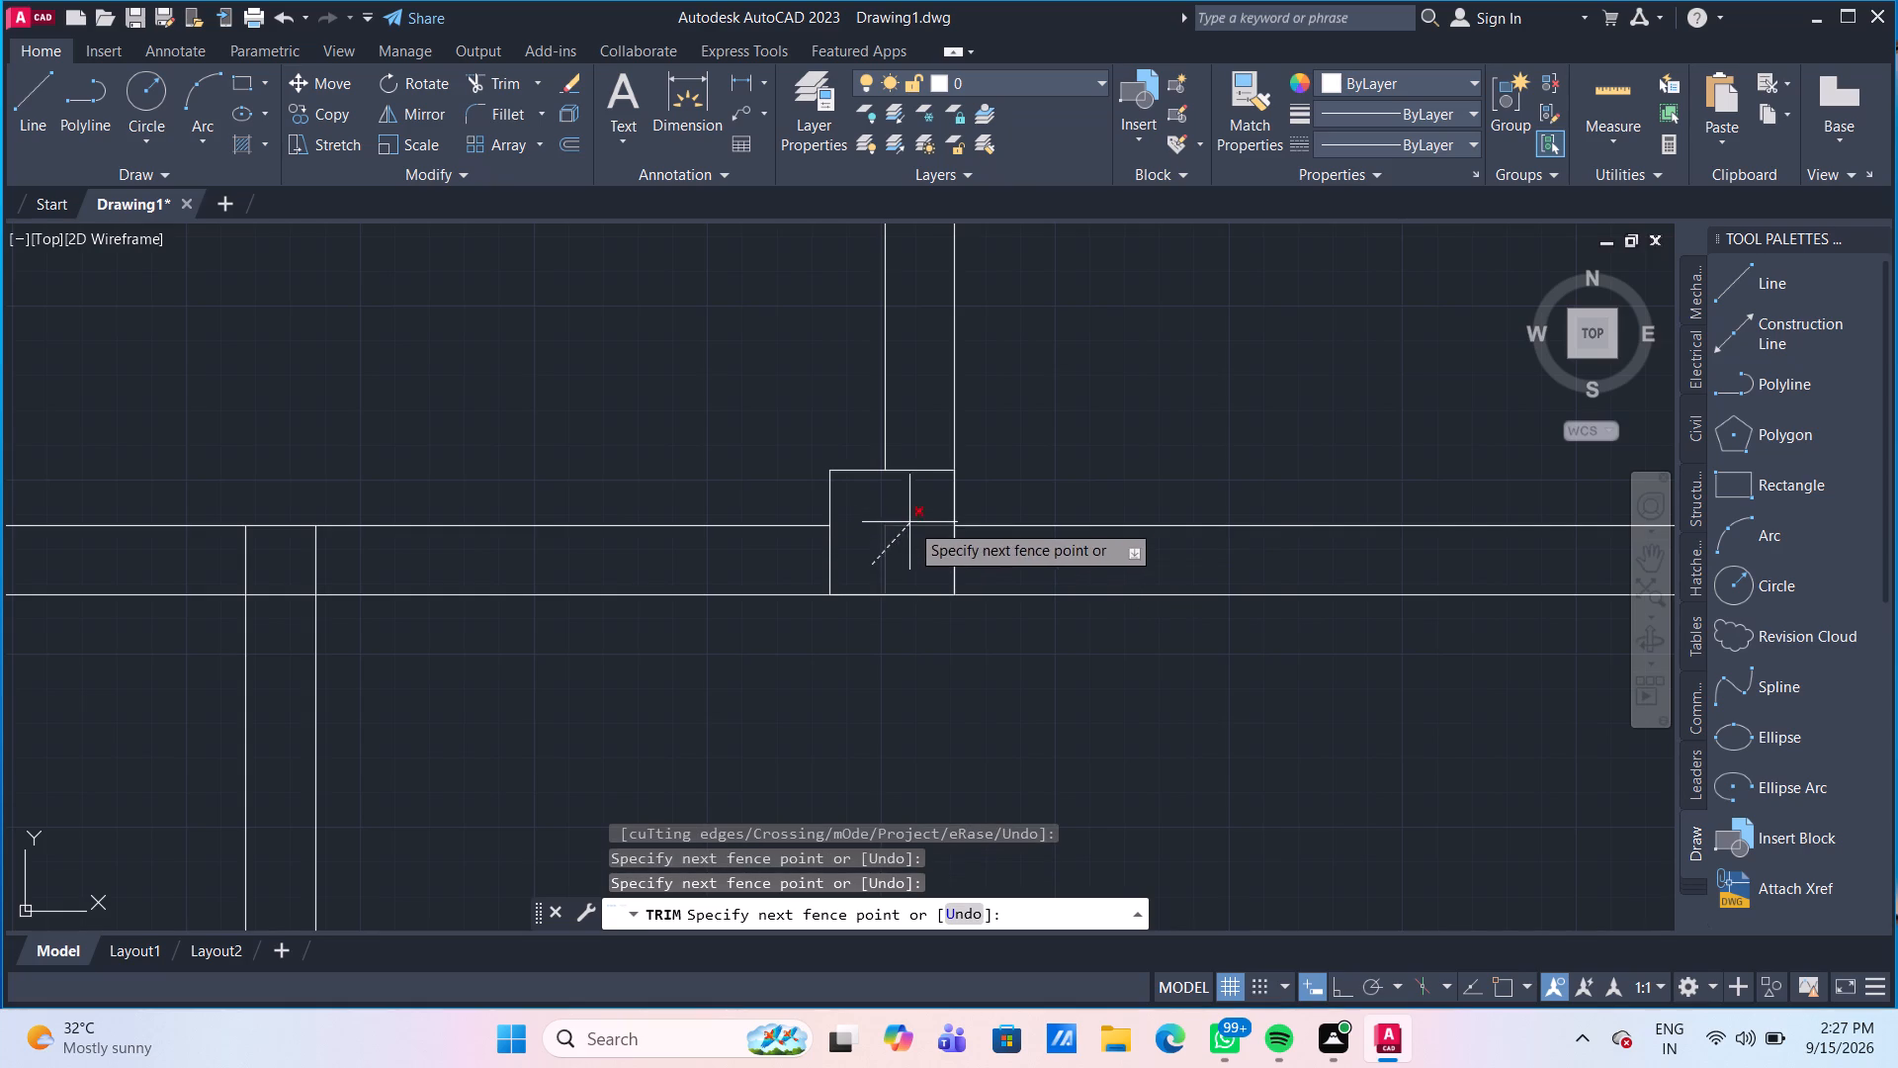
click(913, 515)
Trim the wall lines inside the square where the upper horizontal partition meets the left outer wall, and end trimming.
scroll(895, 532, down, 3)
scroll(376, 533, up, 4)
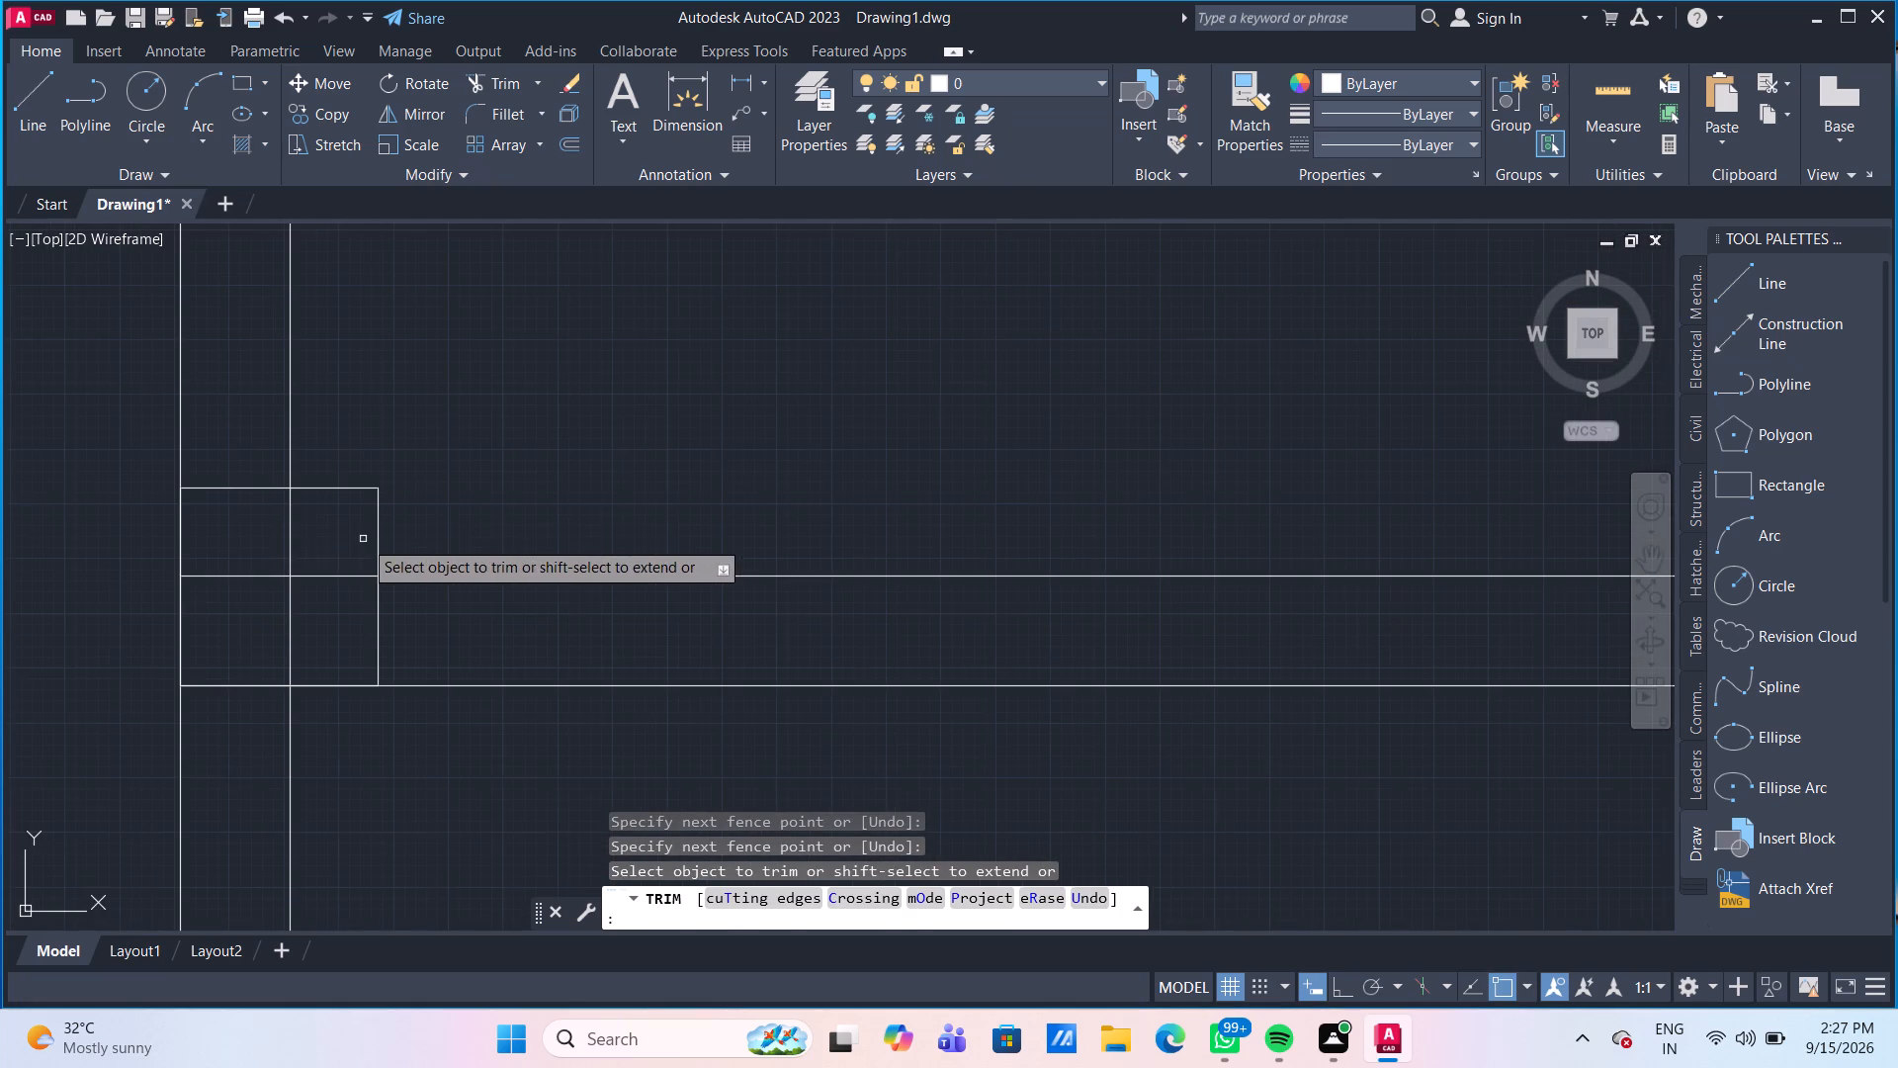
drag(264, 512, 275, 517)
click(331, 572)
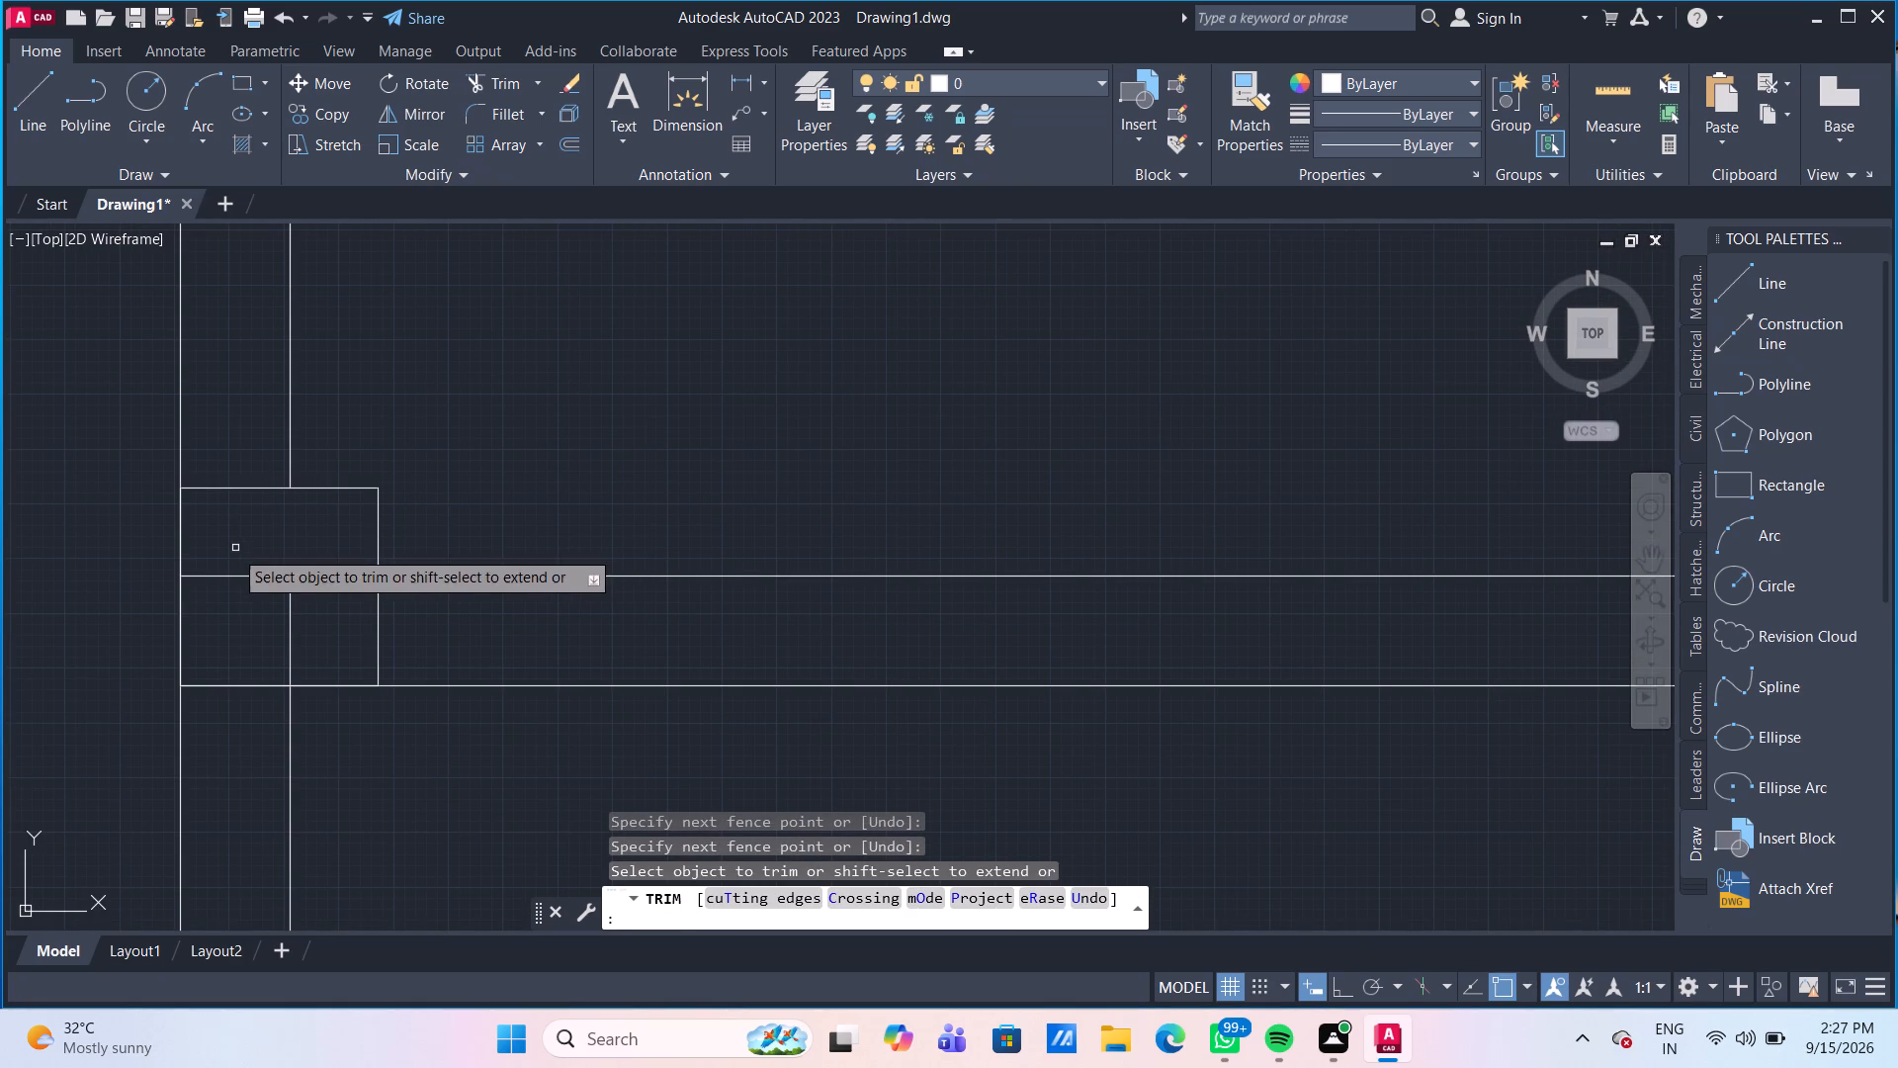
click(233, 549)
click(307, 645)
click(316, 574)
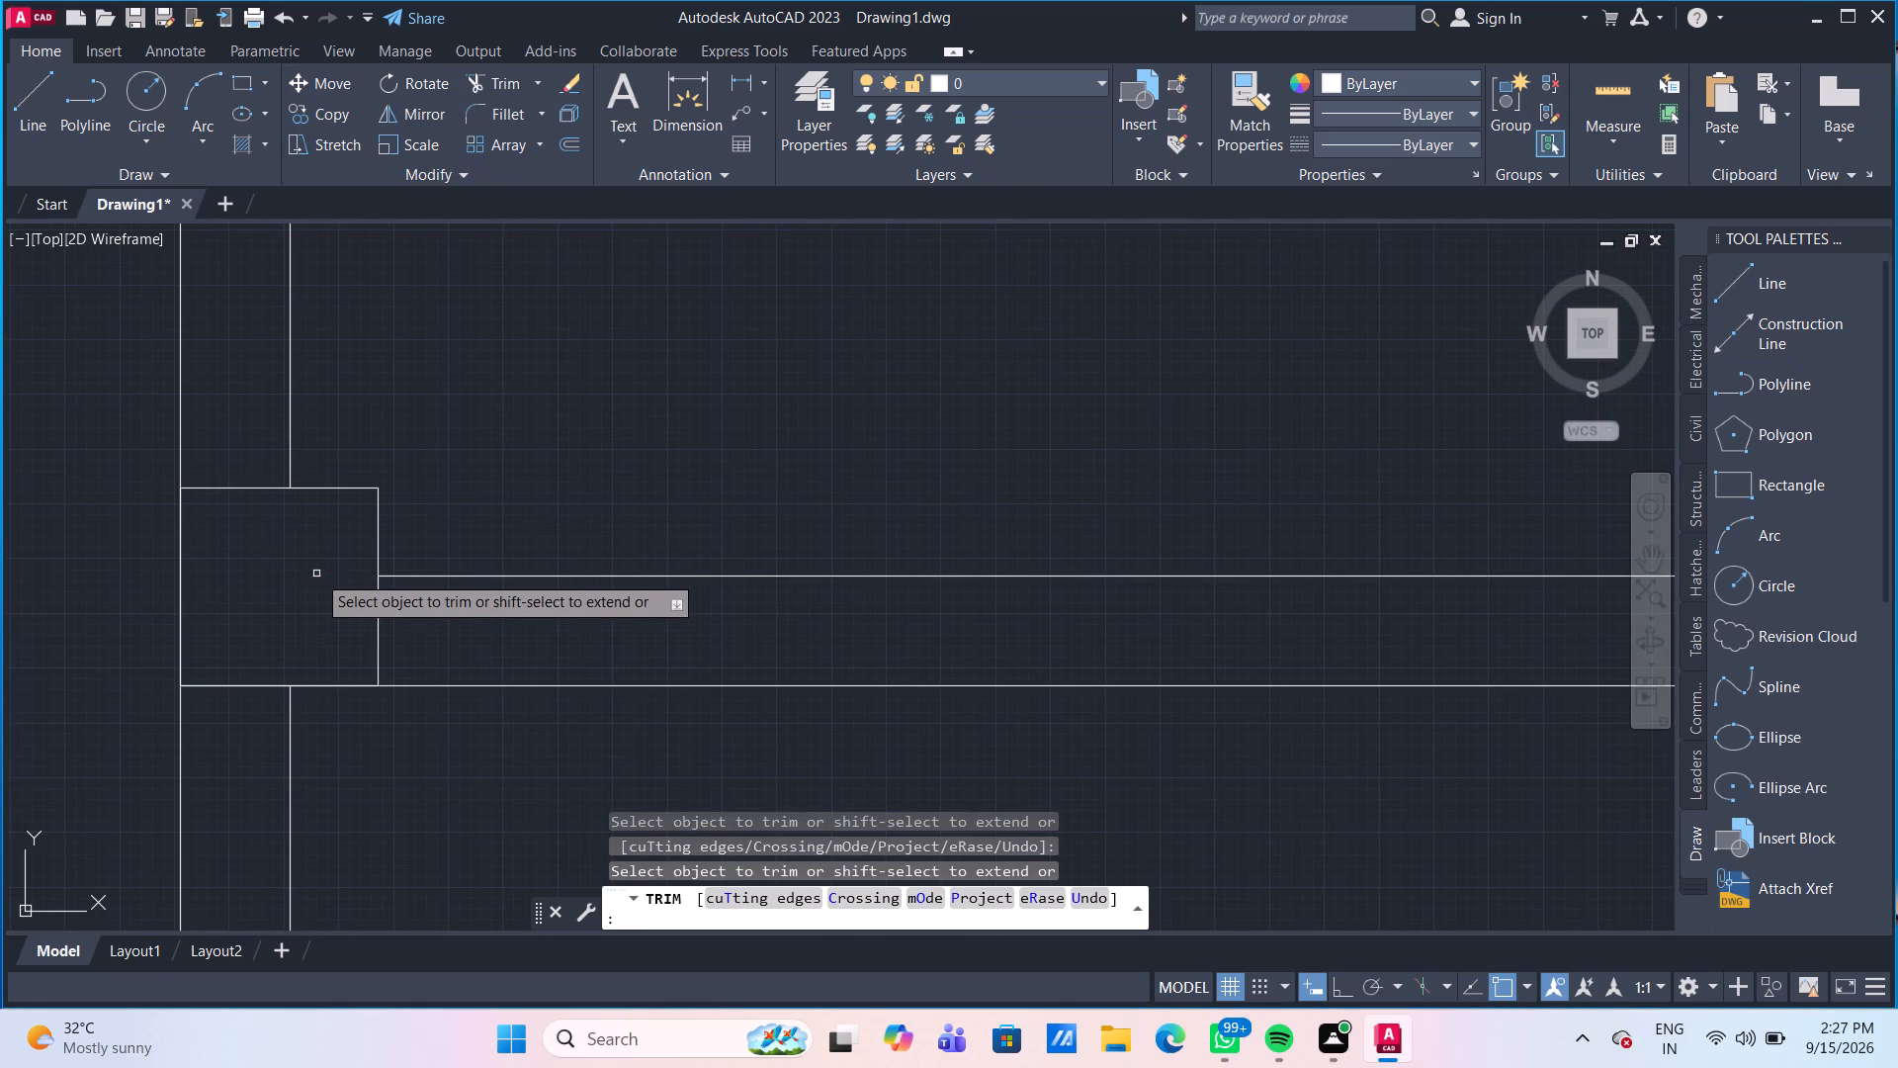
scroll(904, 466, down, 4)
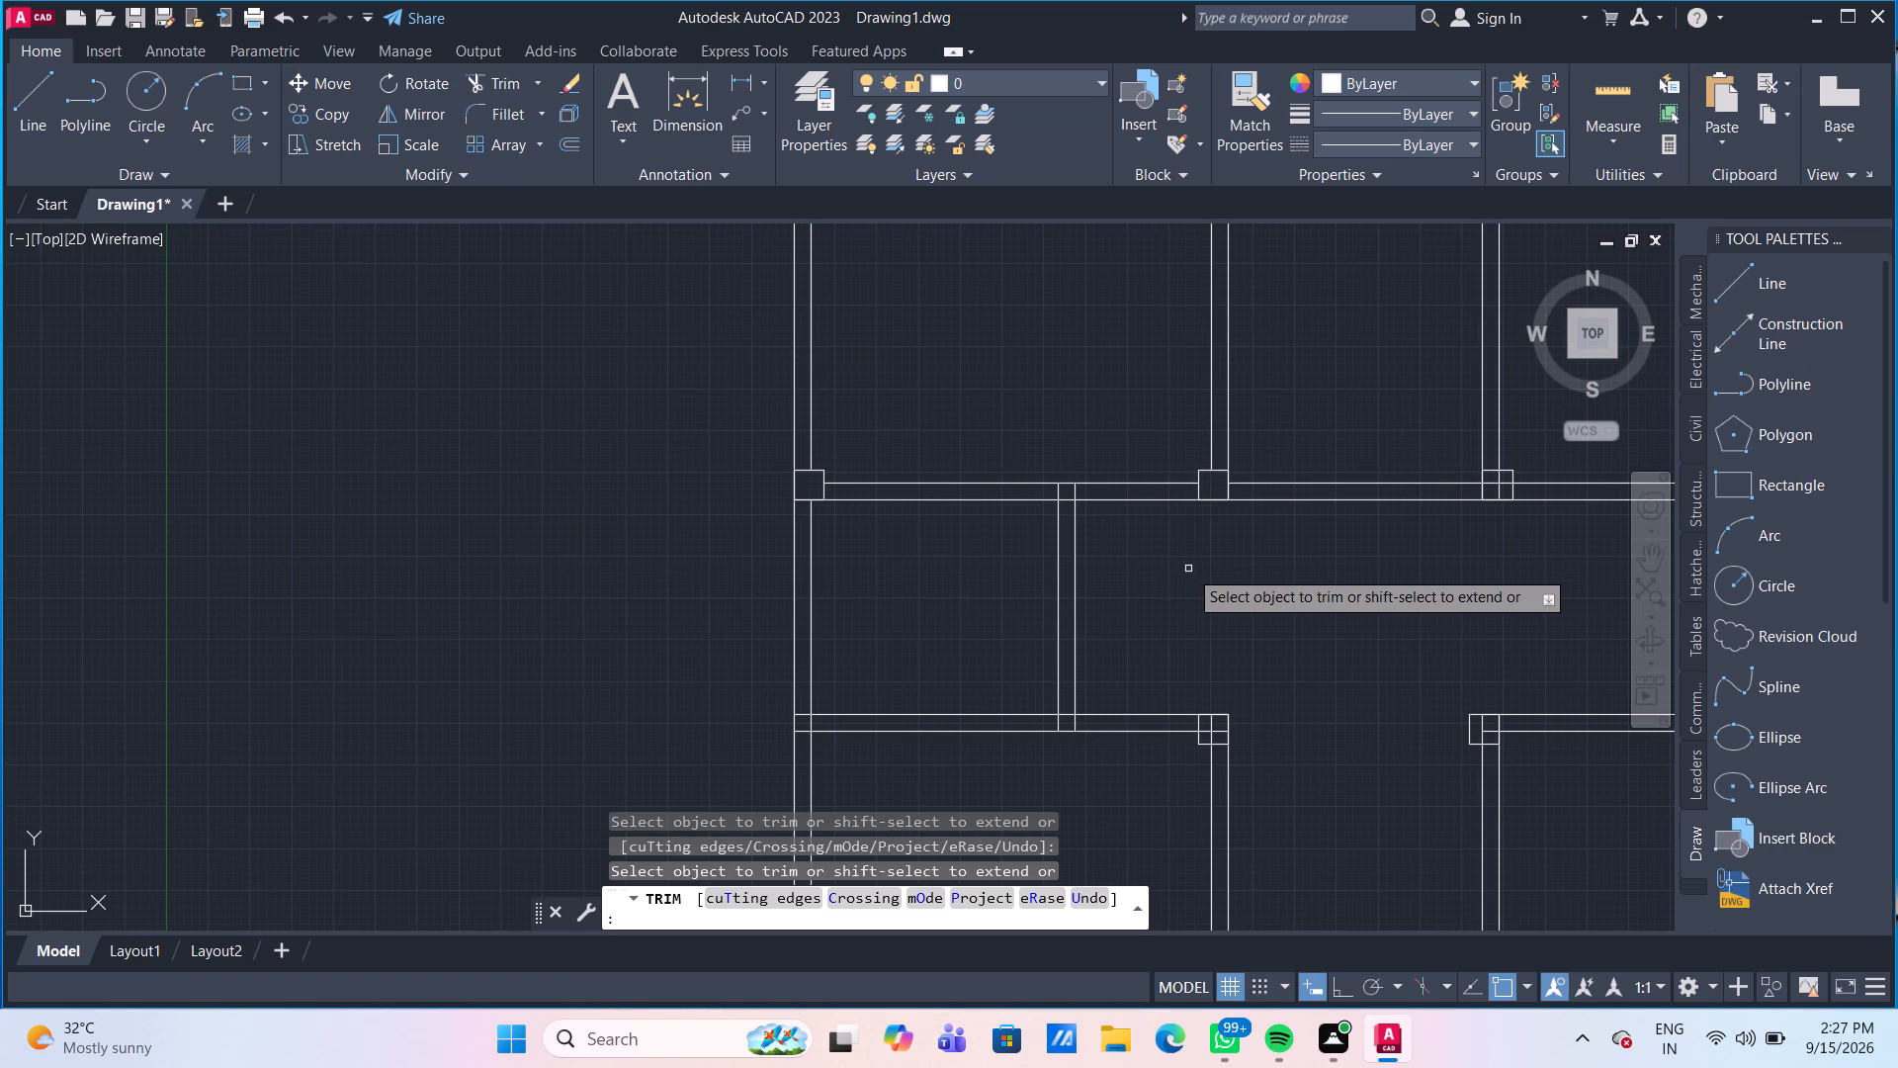
key(Escape)
Trim away the upper horizontal partition between the short vertical partition and the square to its right, and clean the short partition's top corner.
scroll(1188, 569, down, 2)
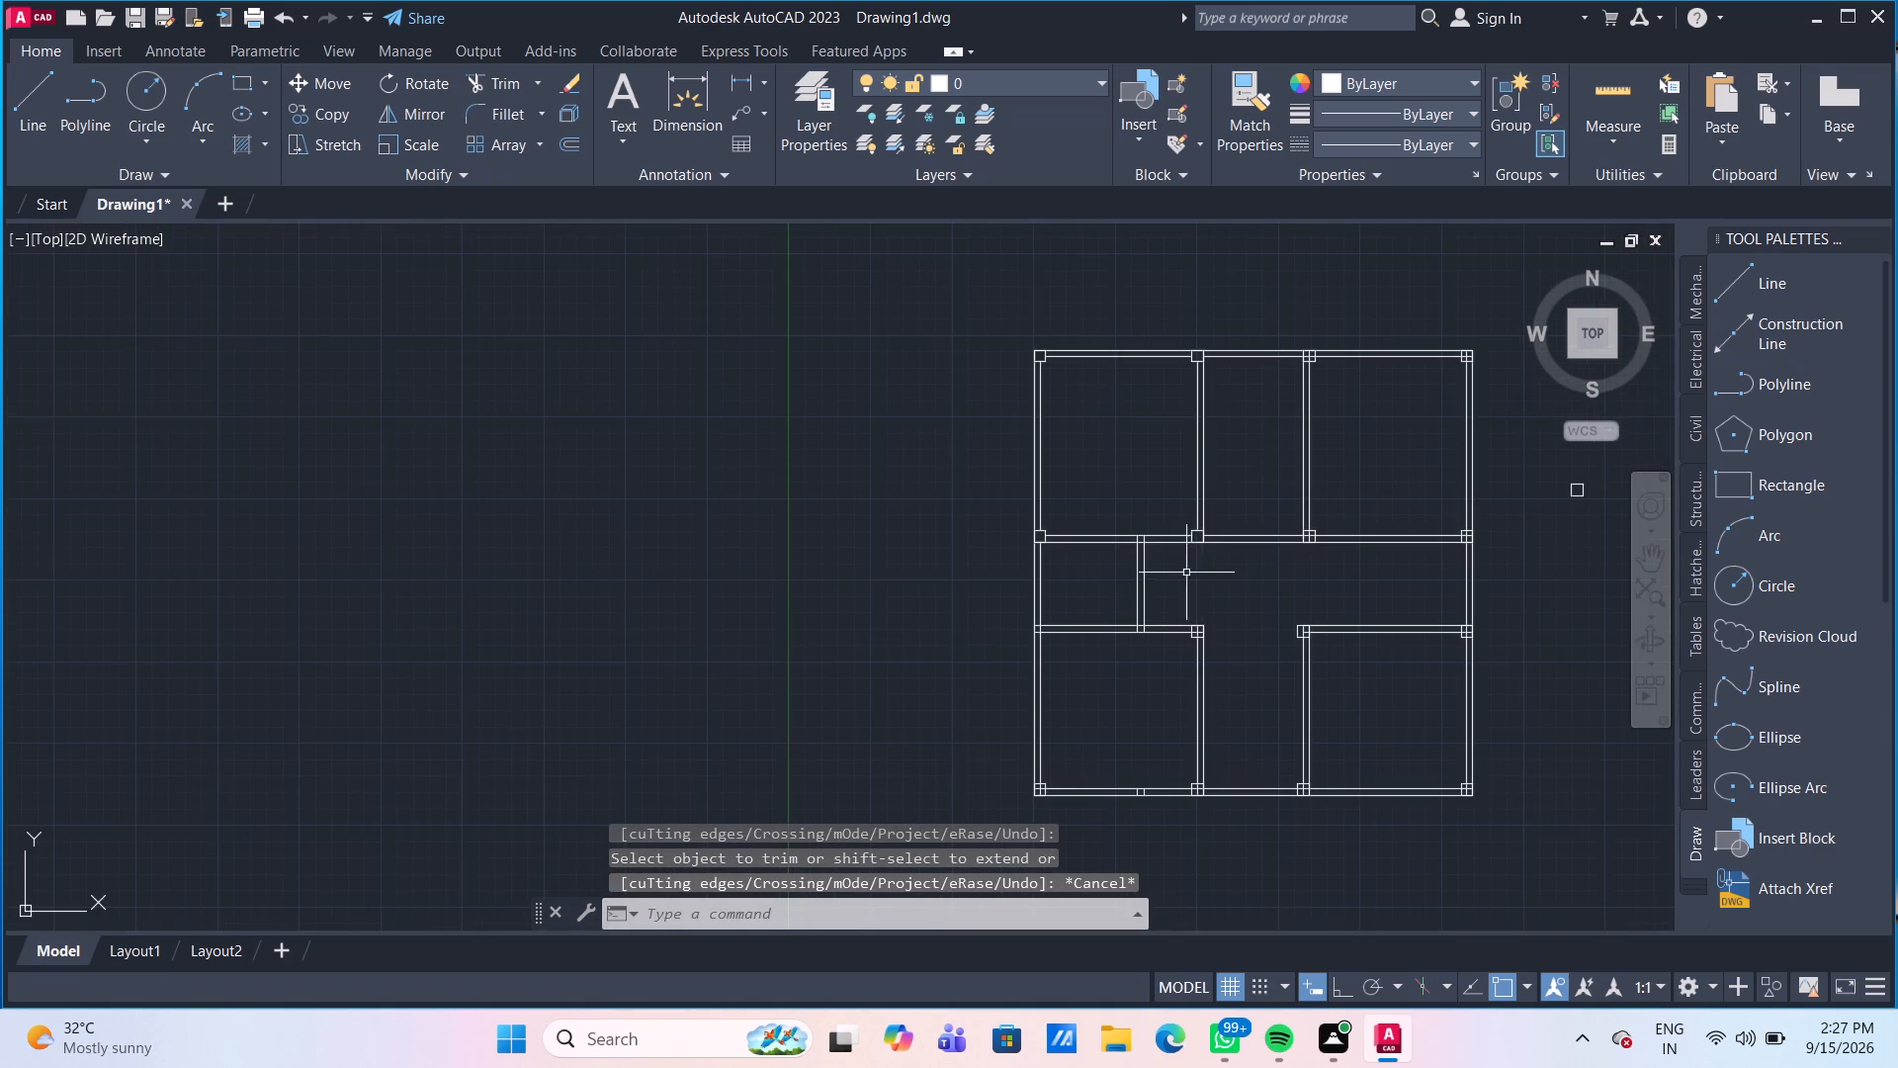
middle_drag(1042, 598, 861, 600)
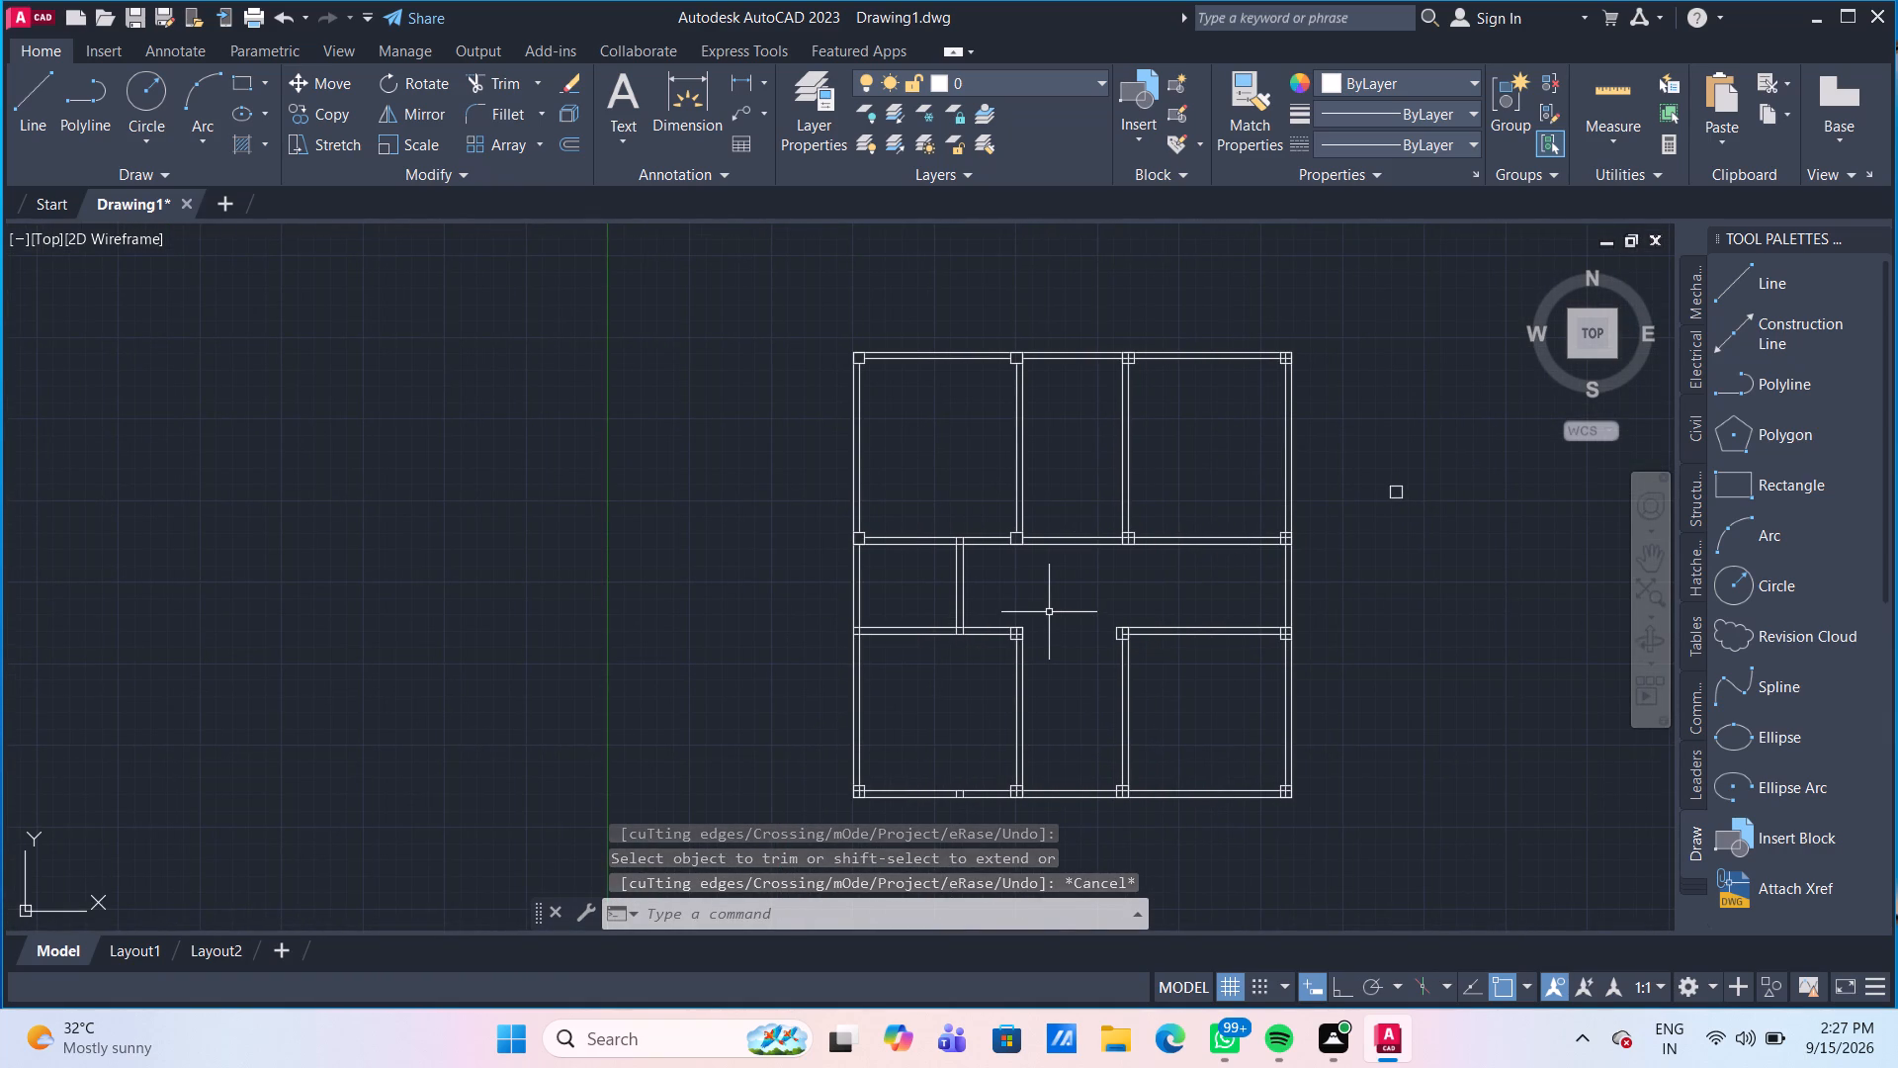
scroll(1023, 584, up, 3)
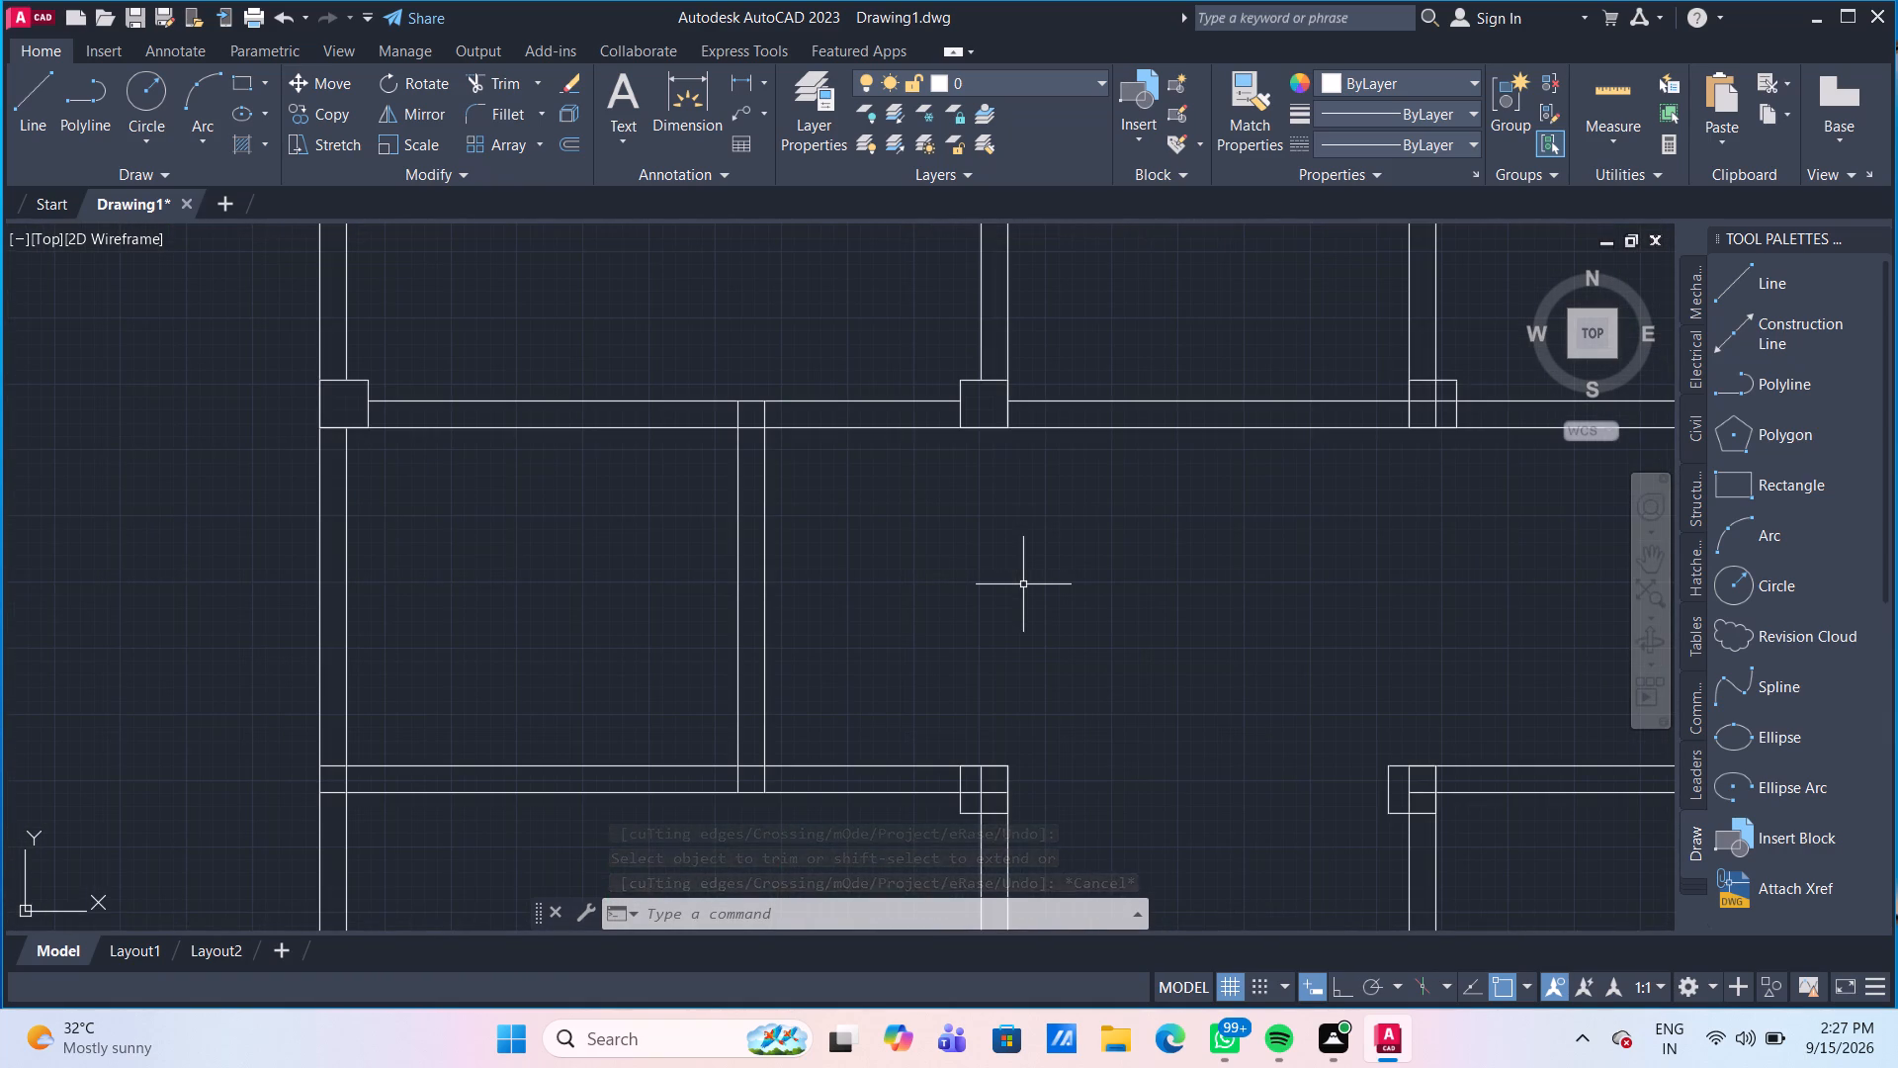
text(TR)
key(Return)
click(928, 526)
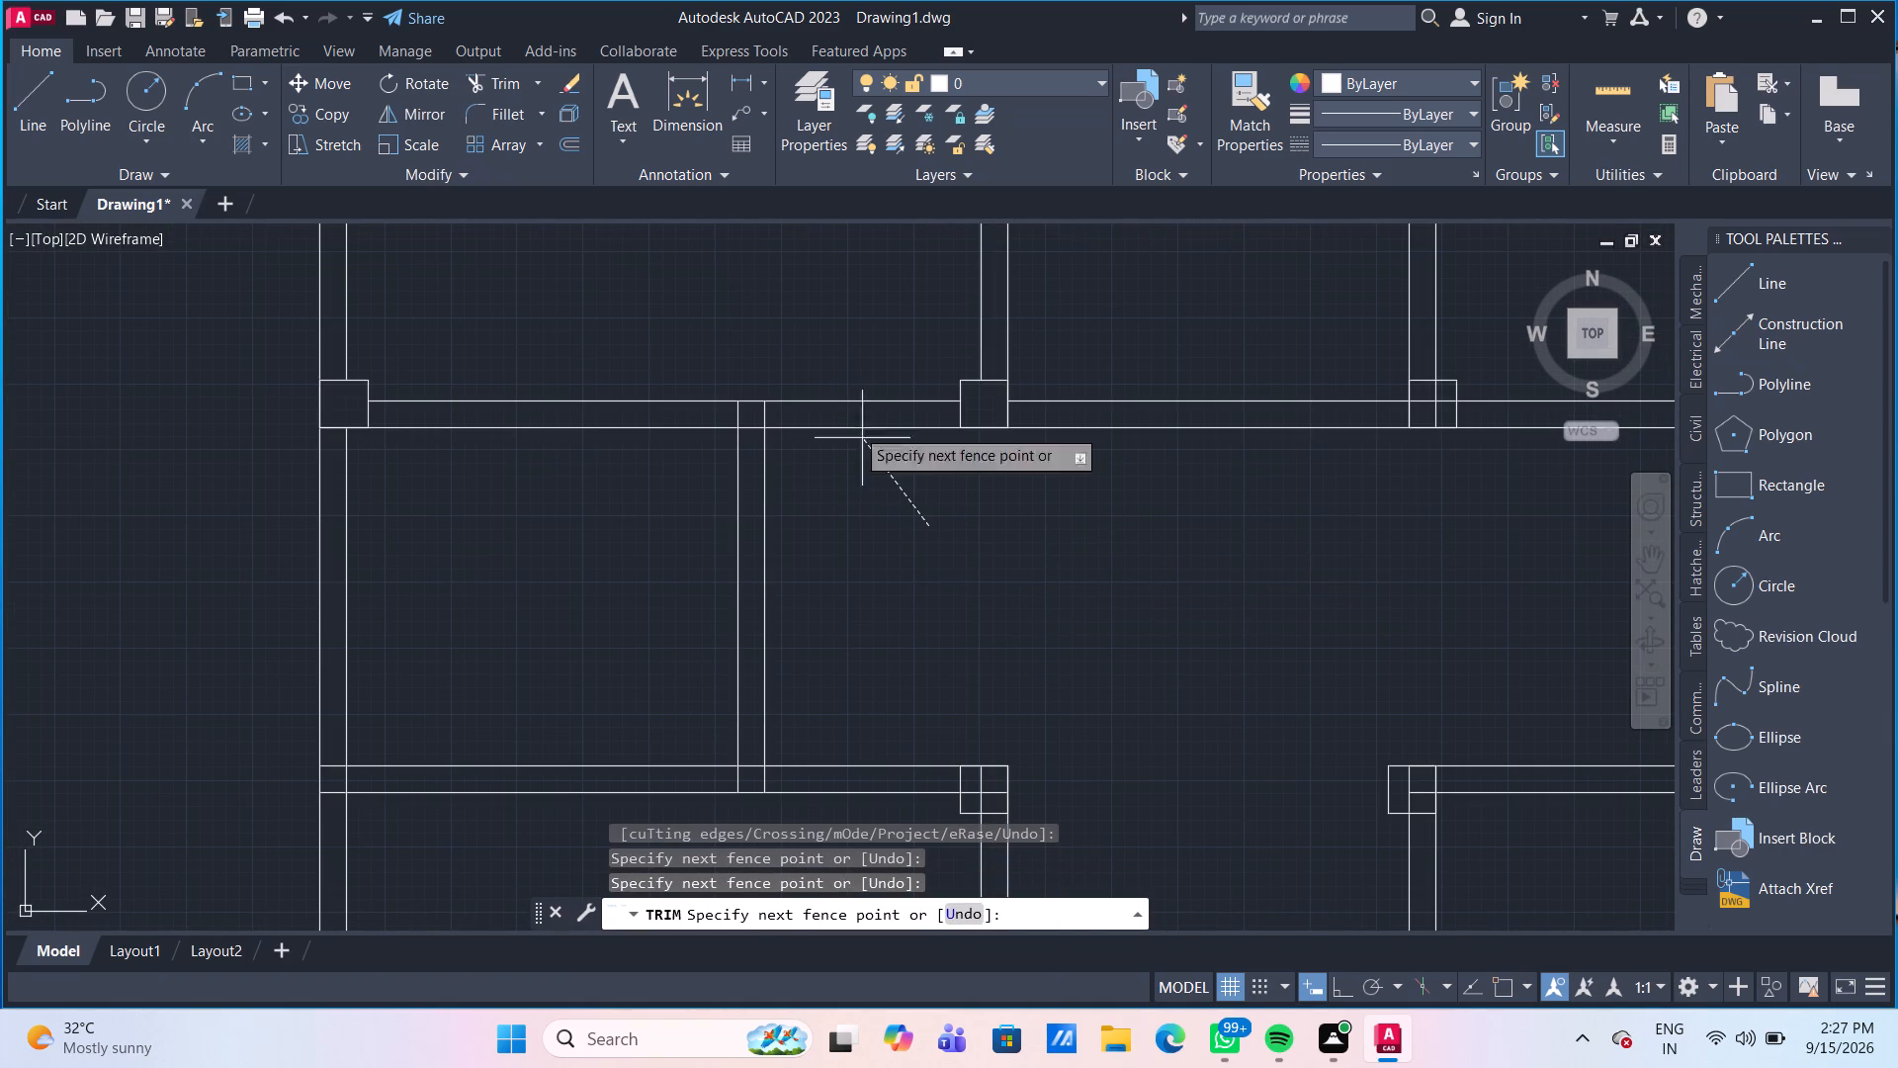
click(814, 335)
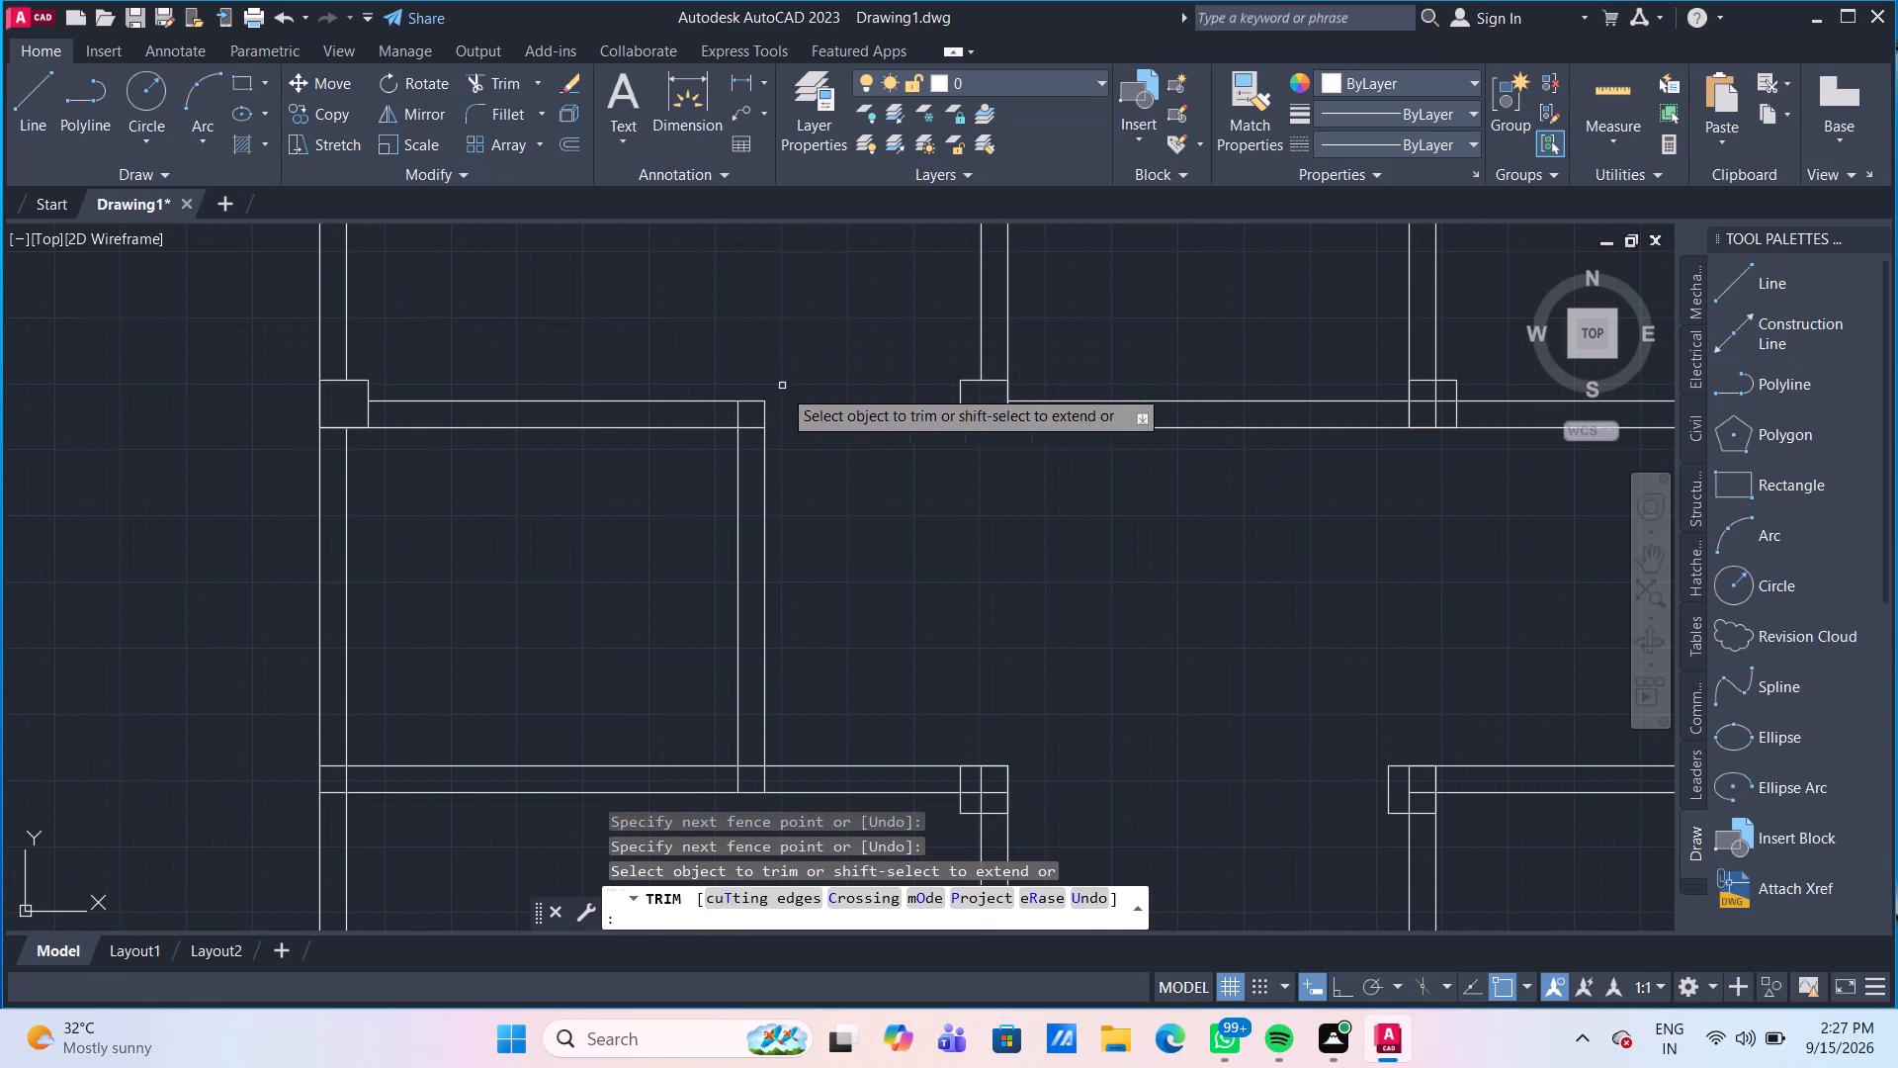
click(740, 414)
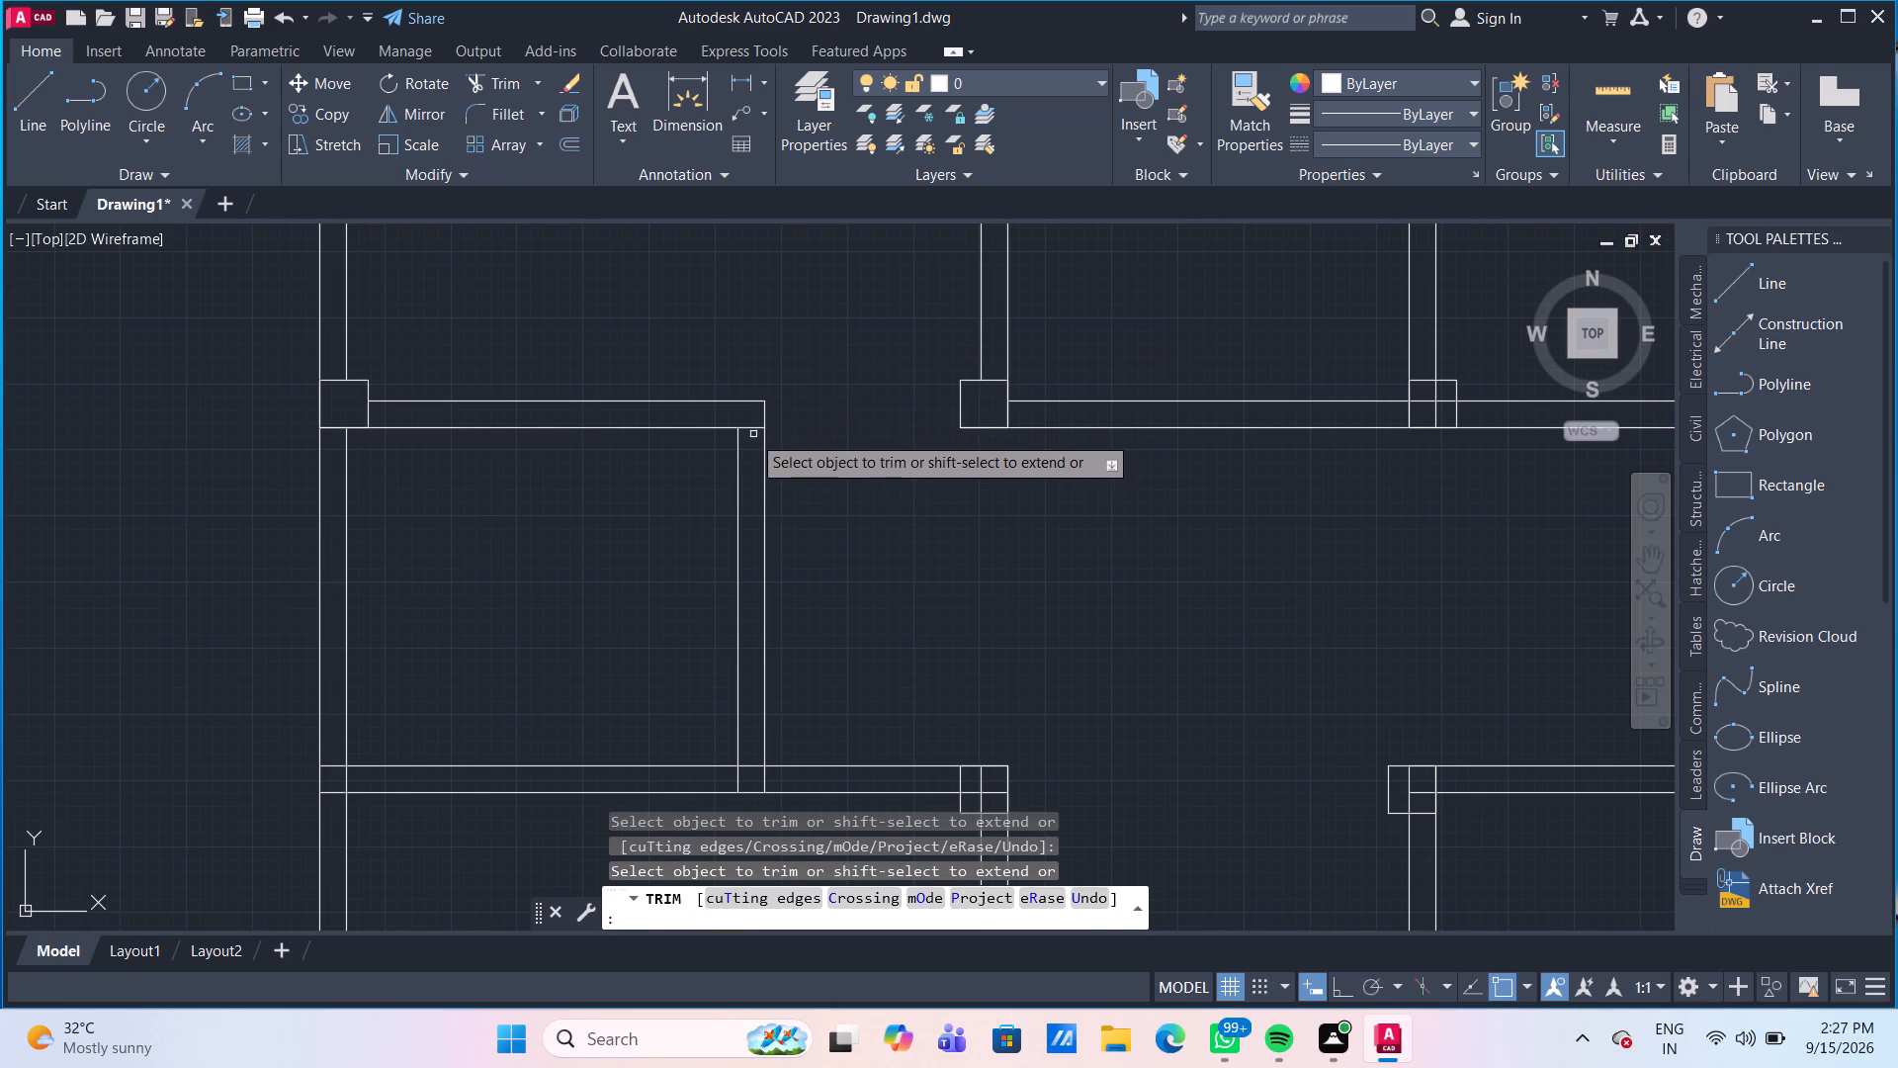
click(753, 425)
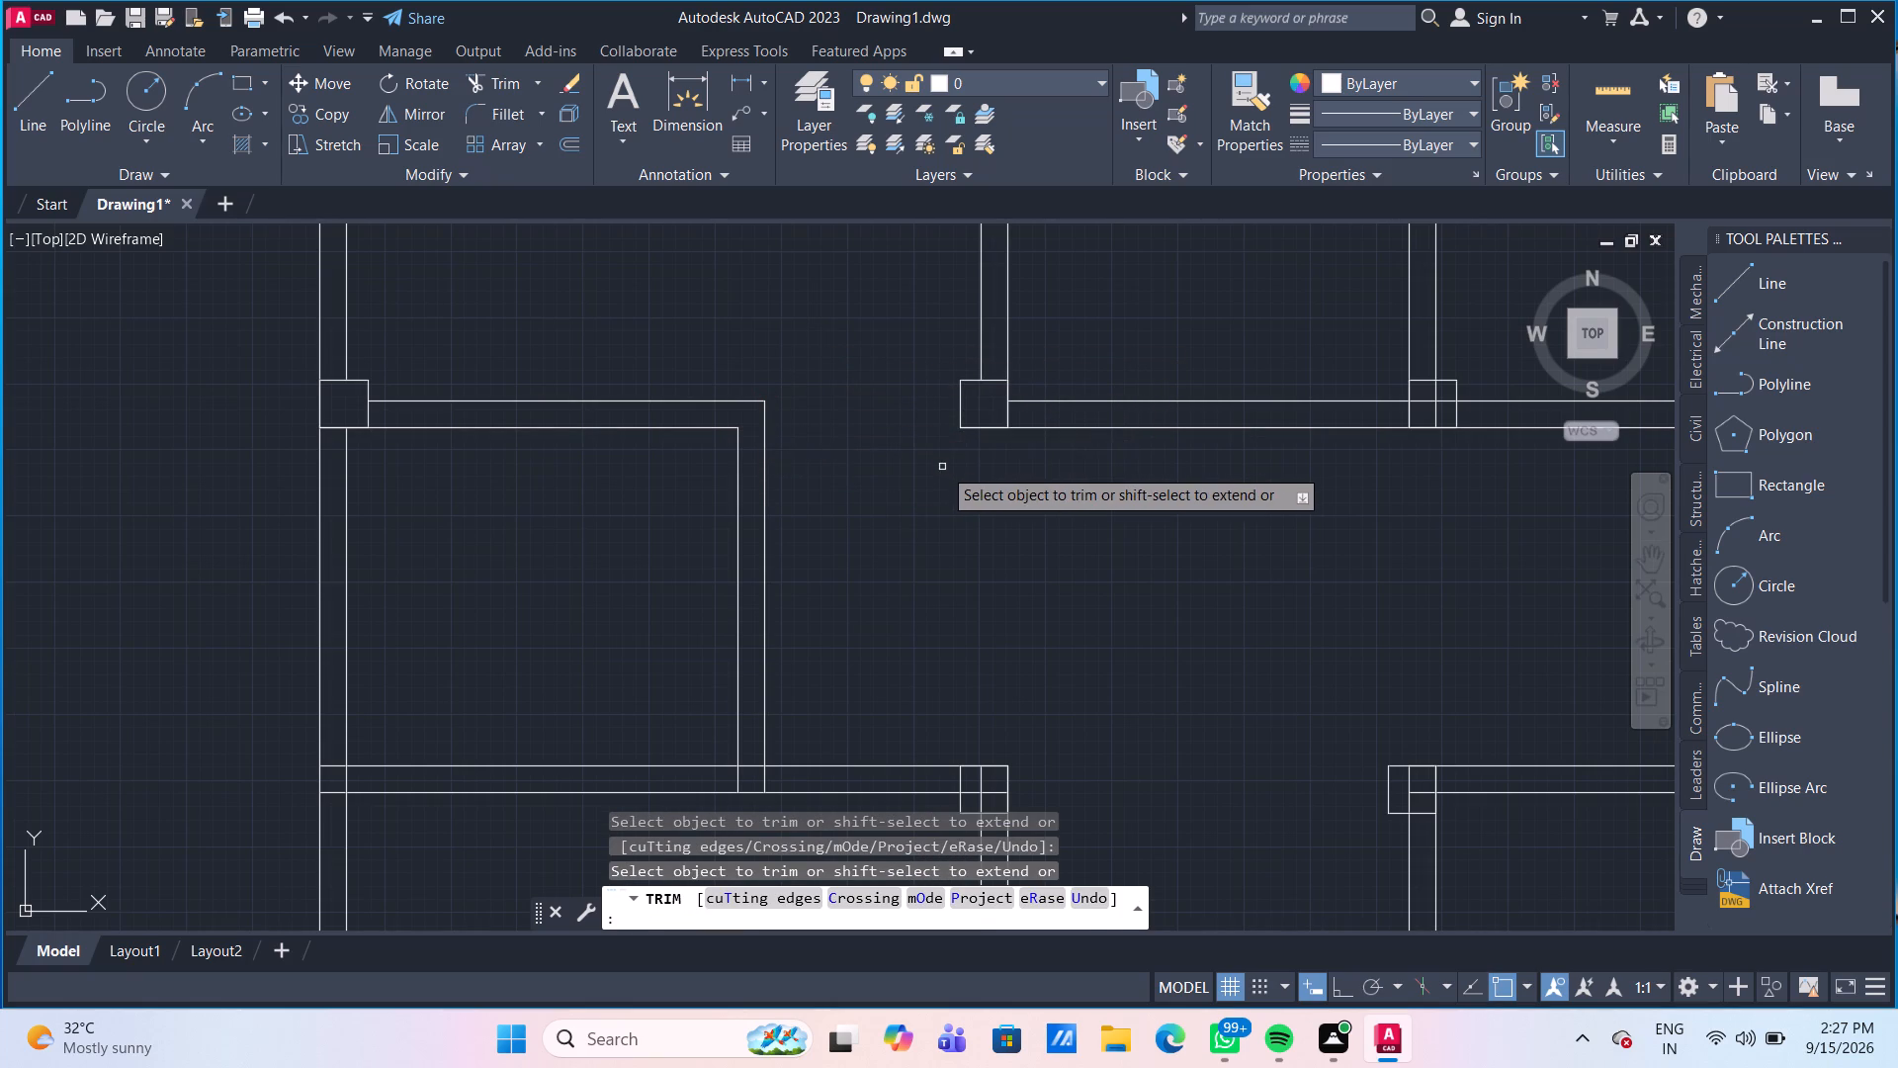
Trim the overlapping lines where the lower-left horizontal partition meets the left outer wall, leaving an open T-junction.
scroll(944, 467, down, 2)
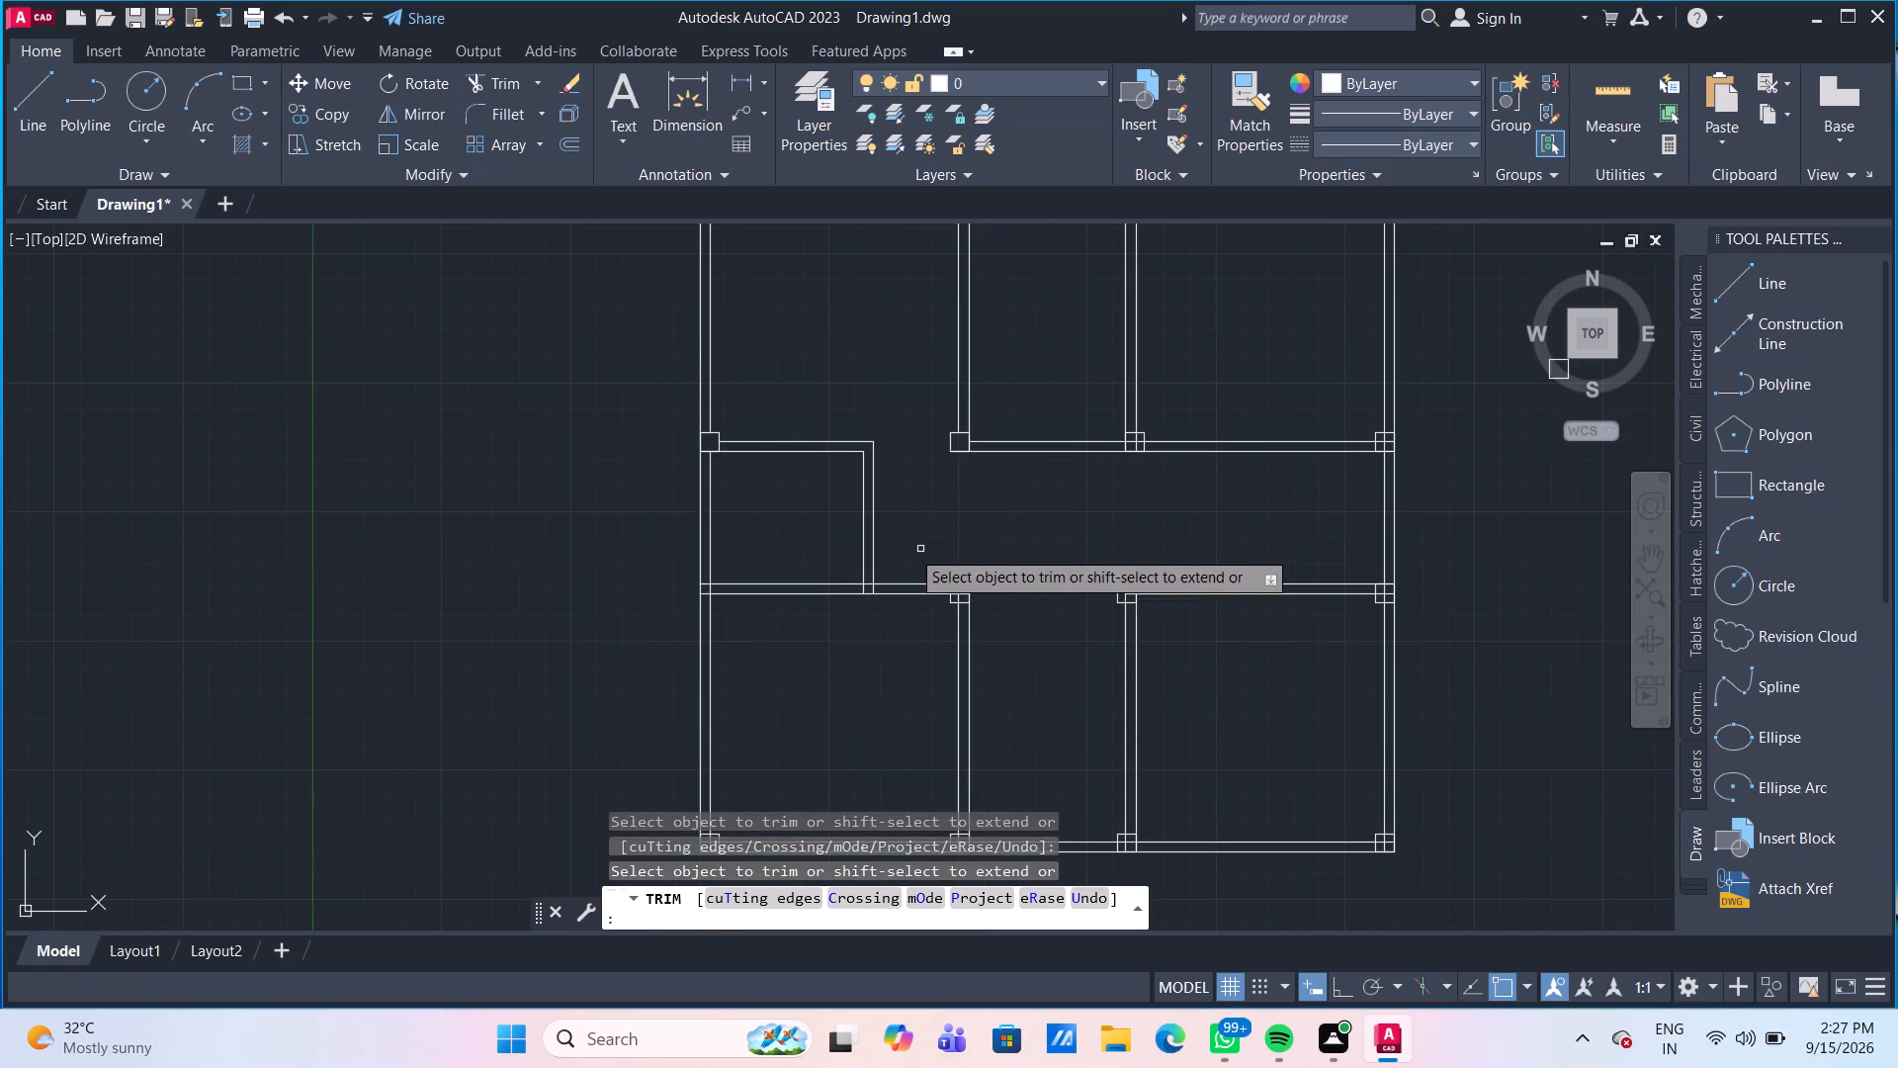
scroll(686, 629, up, 3)
drag(736, 447, 740, 475)
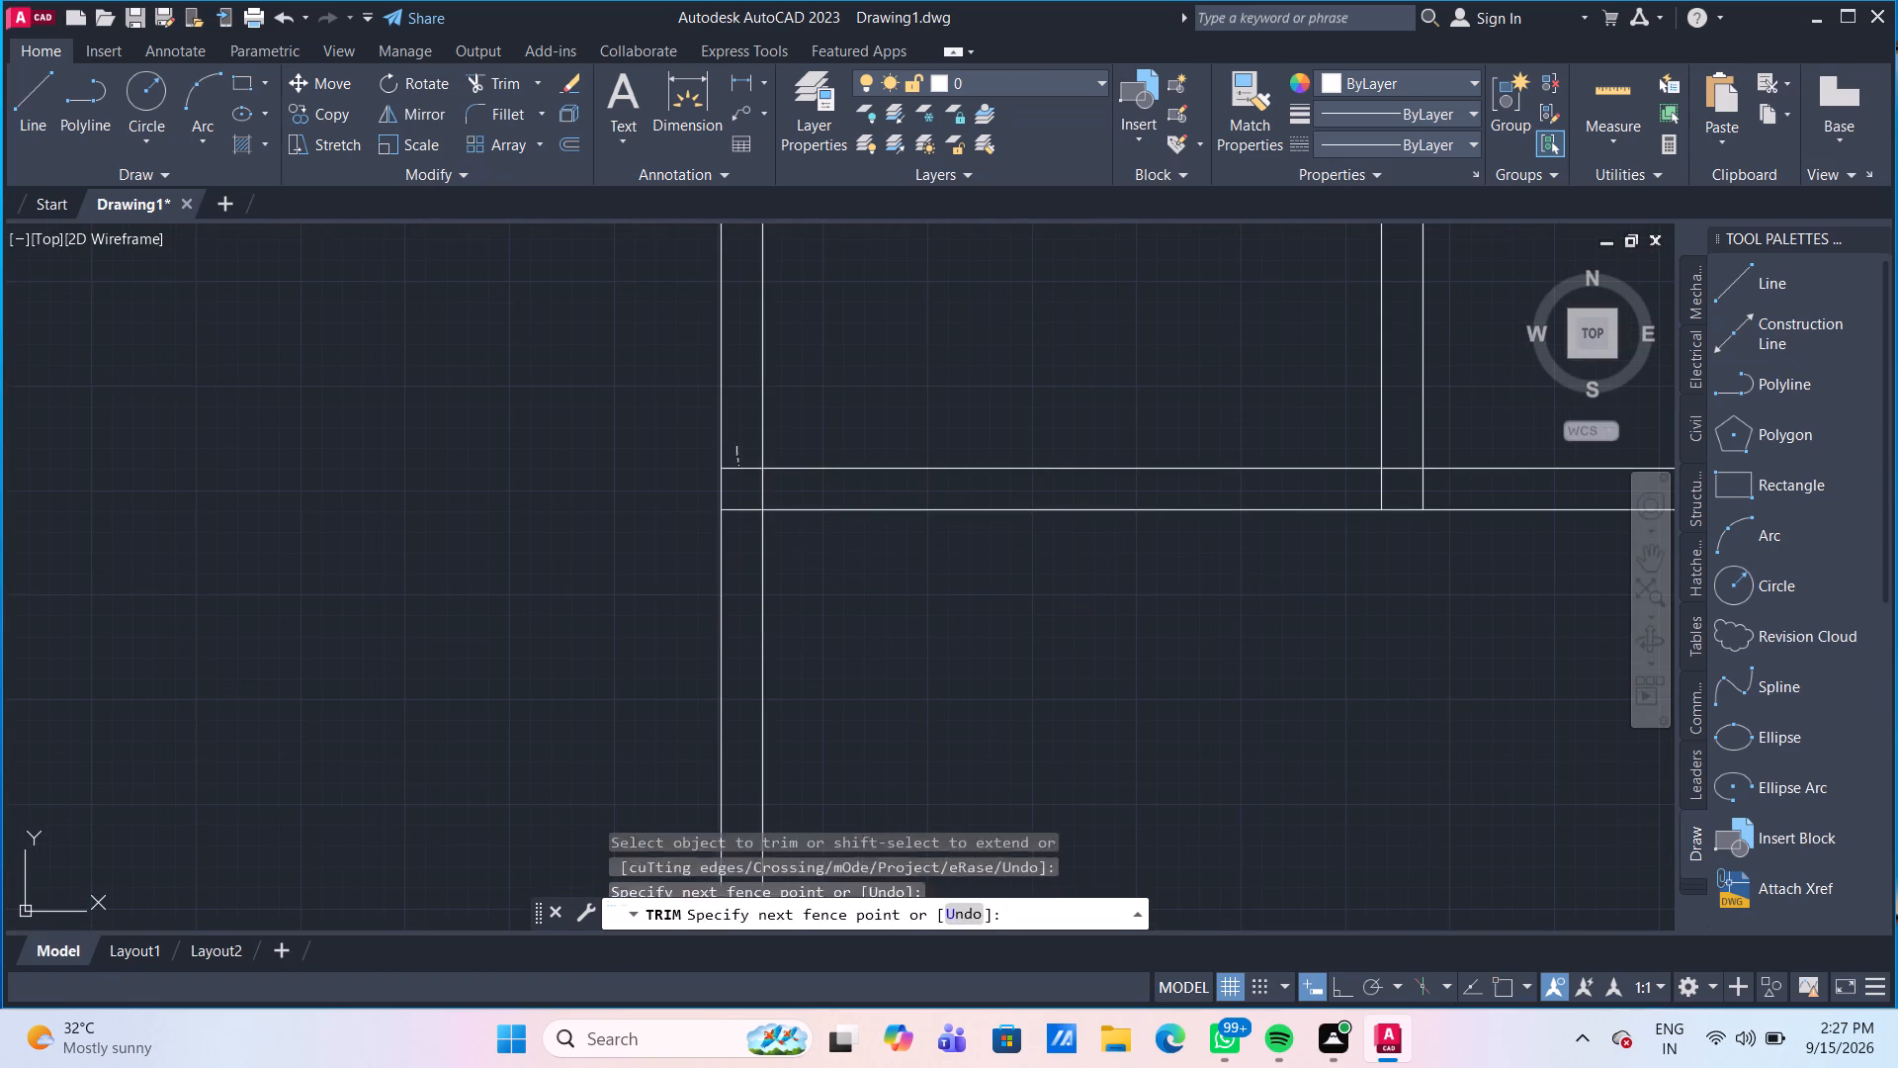
click(736, 506)
click(743, 531)
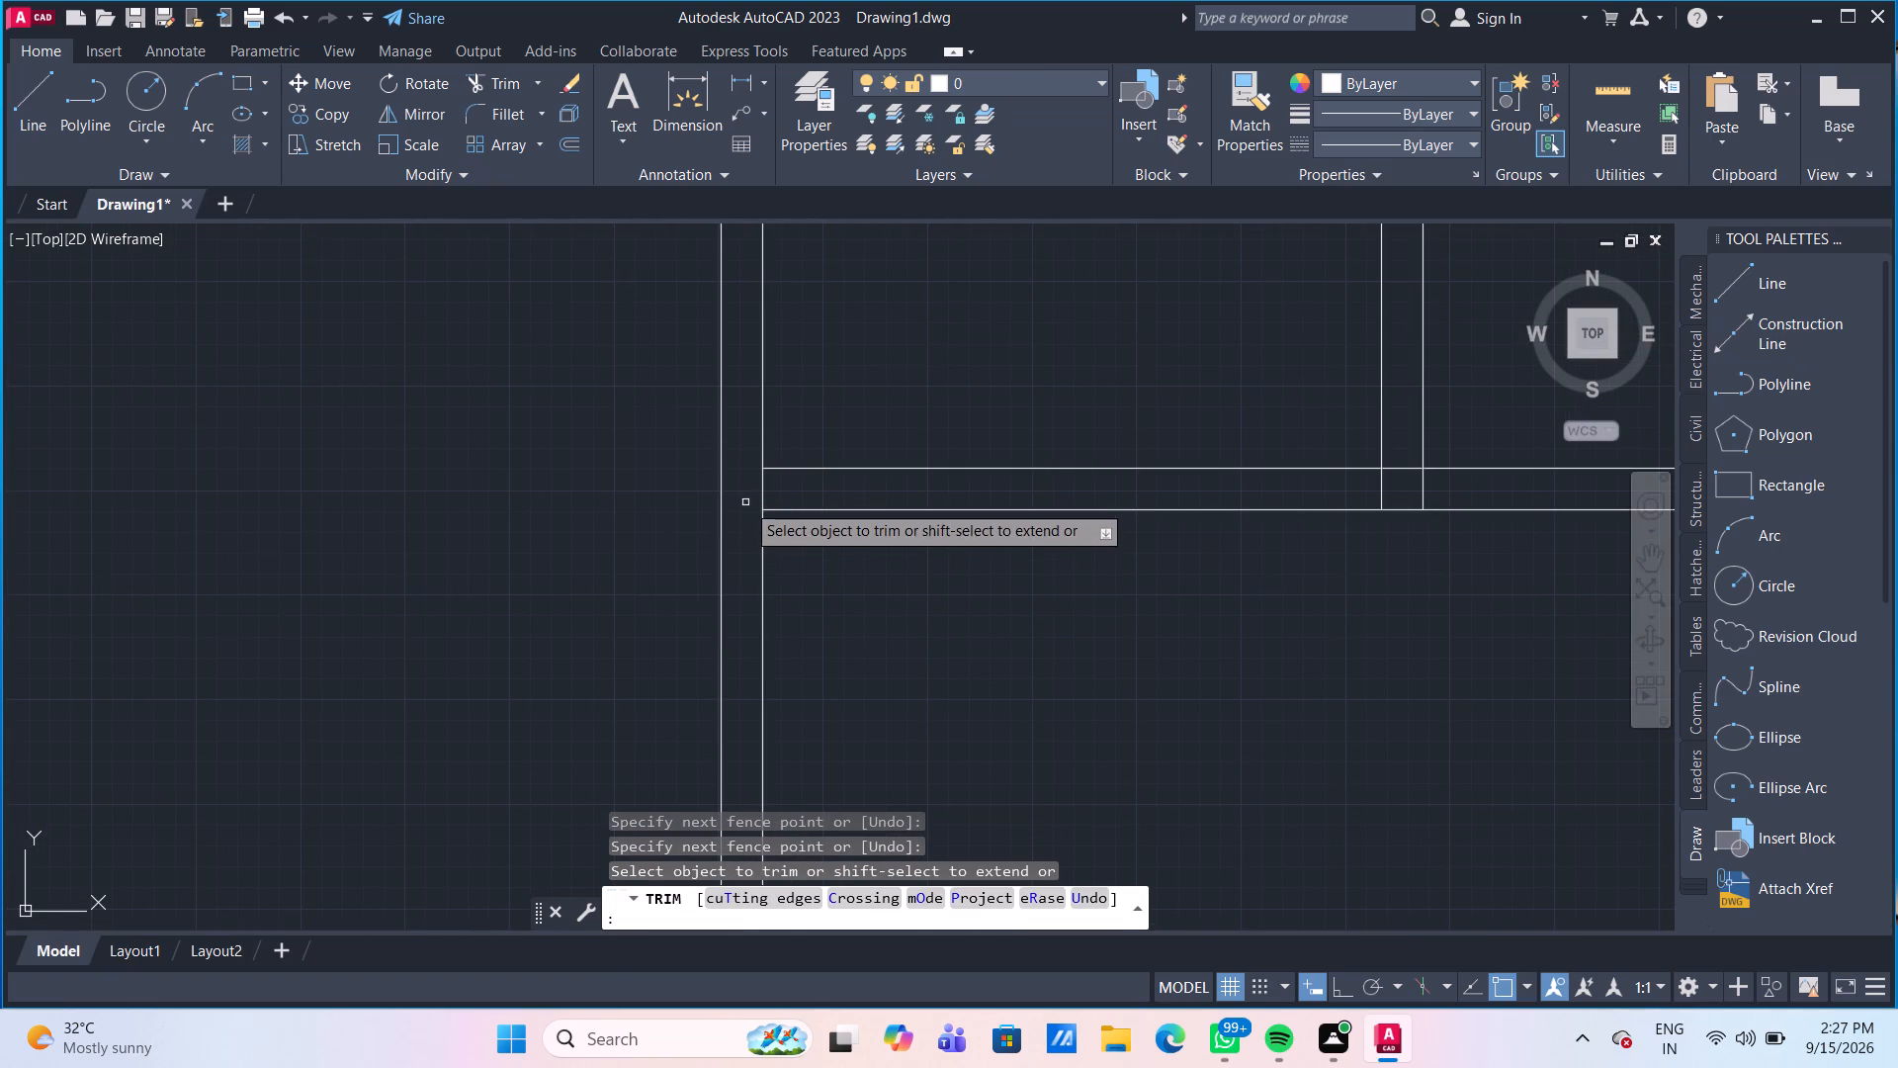
click(762, 487)
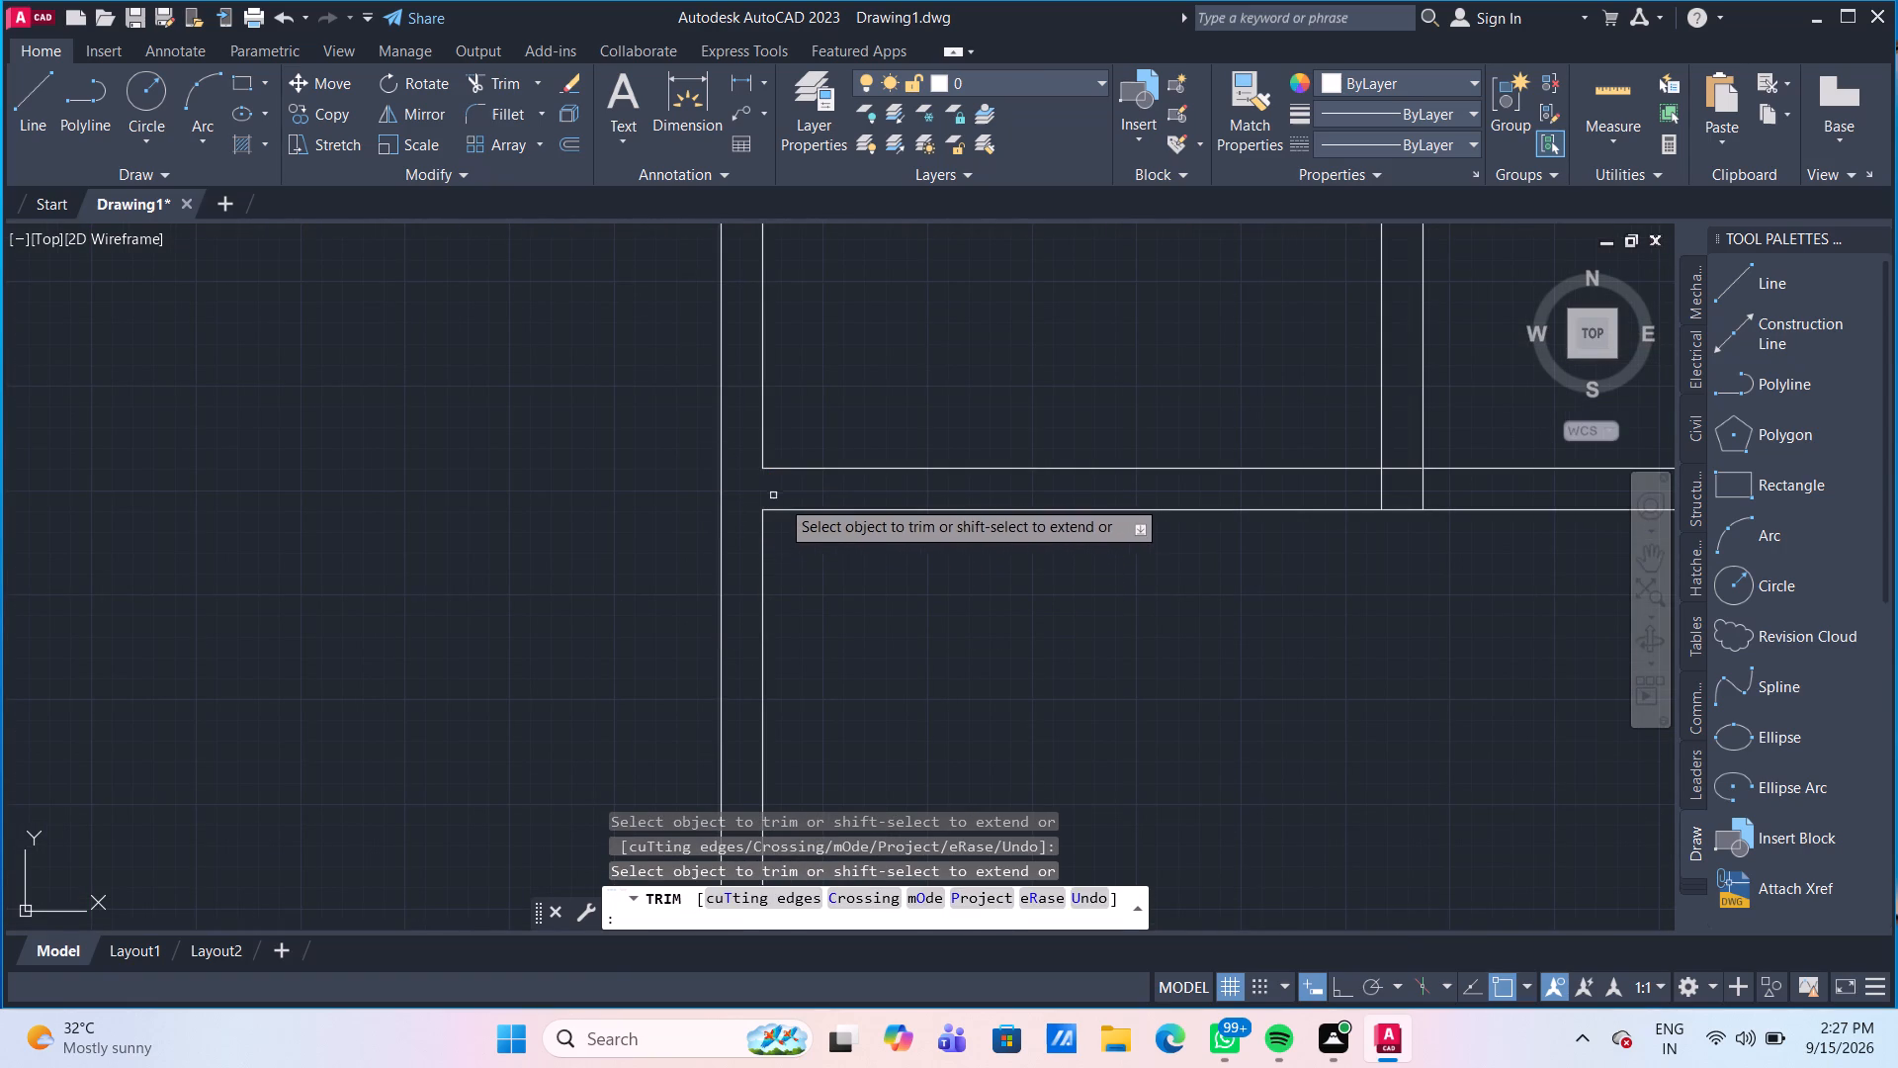
Trim the short vertical partition's line ends and the crossing line segment at its junction with the lower-left horizontal partition, and end trimming.
scroll(1125, 523, down, 3)
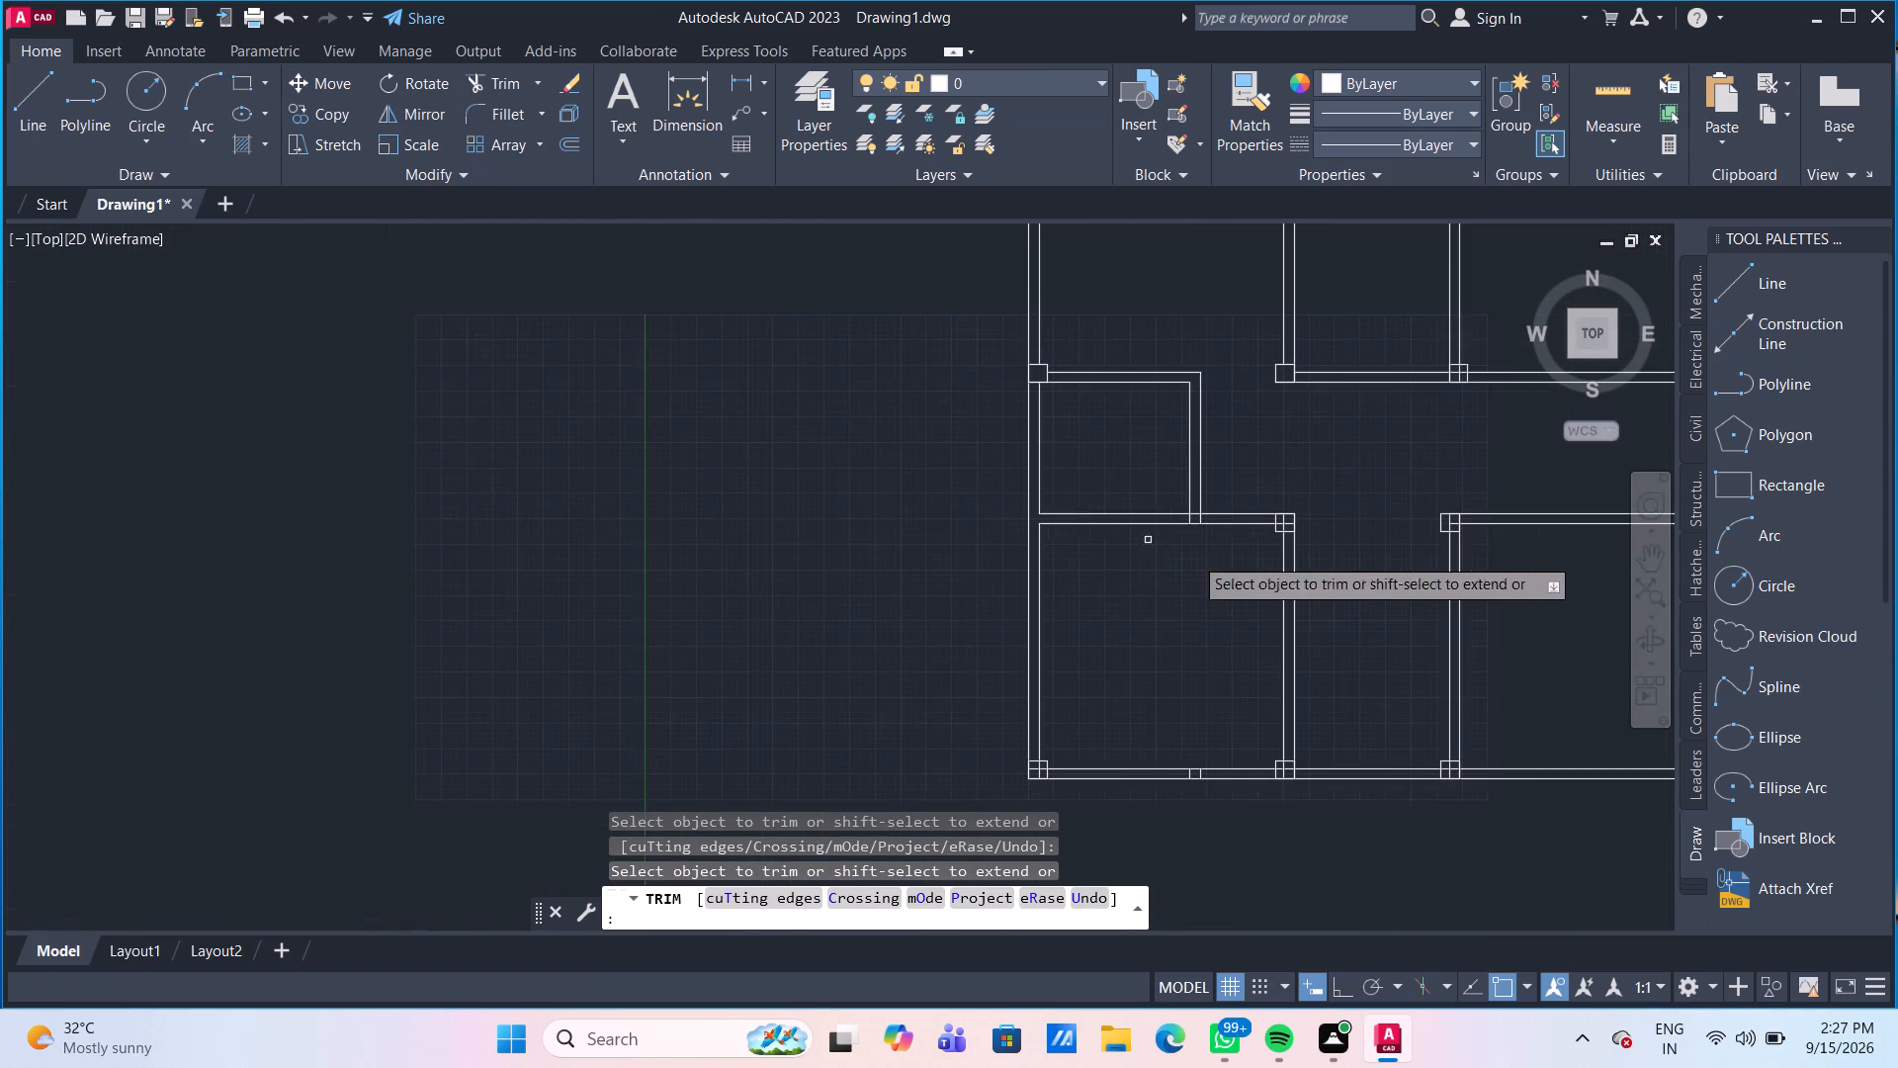
scroll(1198, 541, up, 2)
middle_drag(1185, 531, 920, 583)
click(935, 543)
click(906, 538)
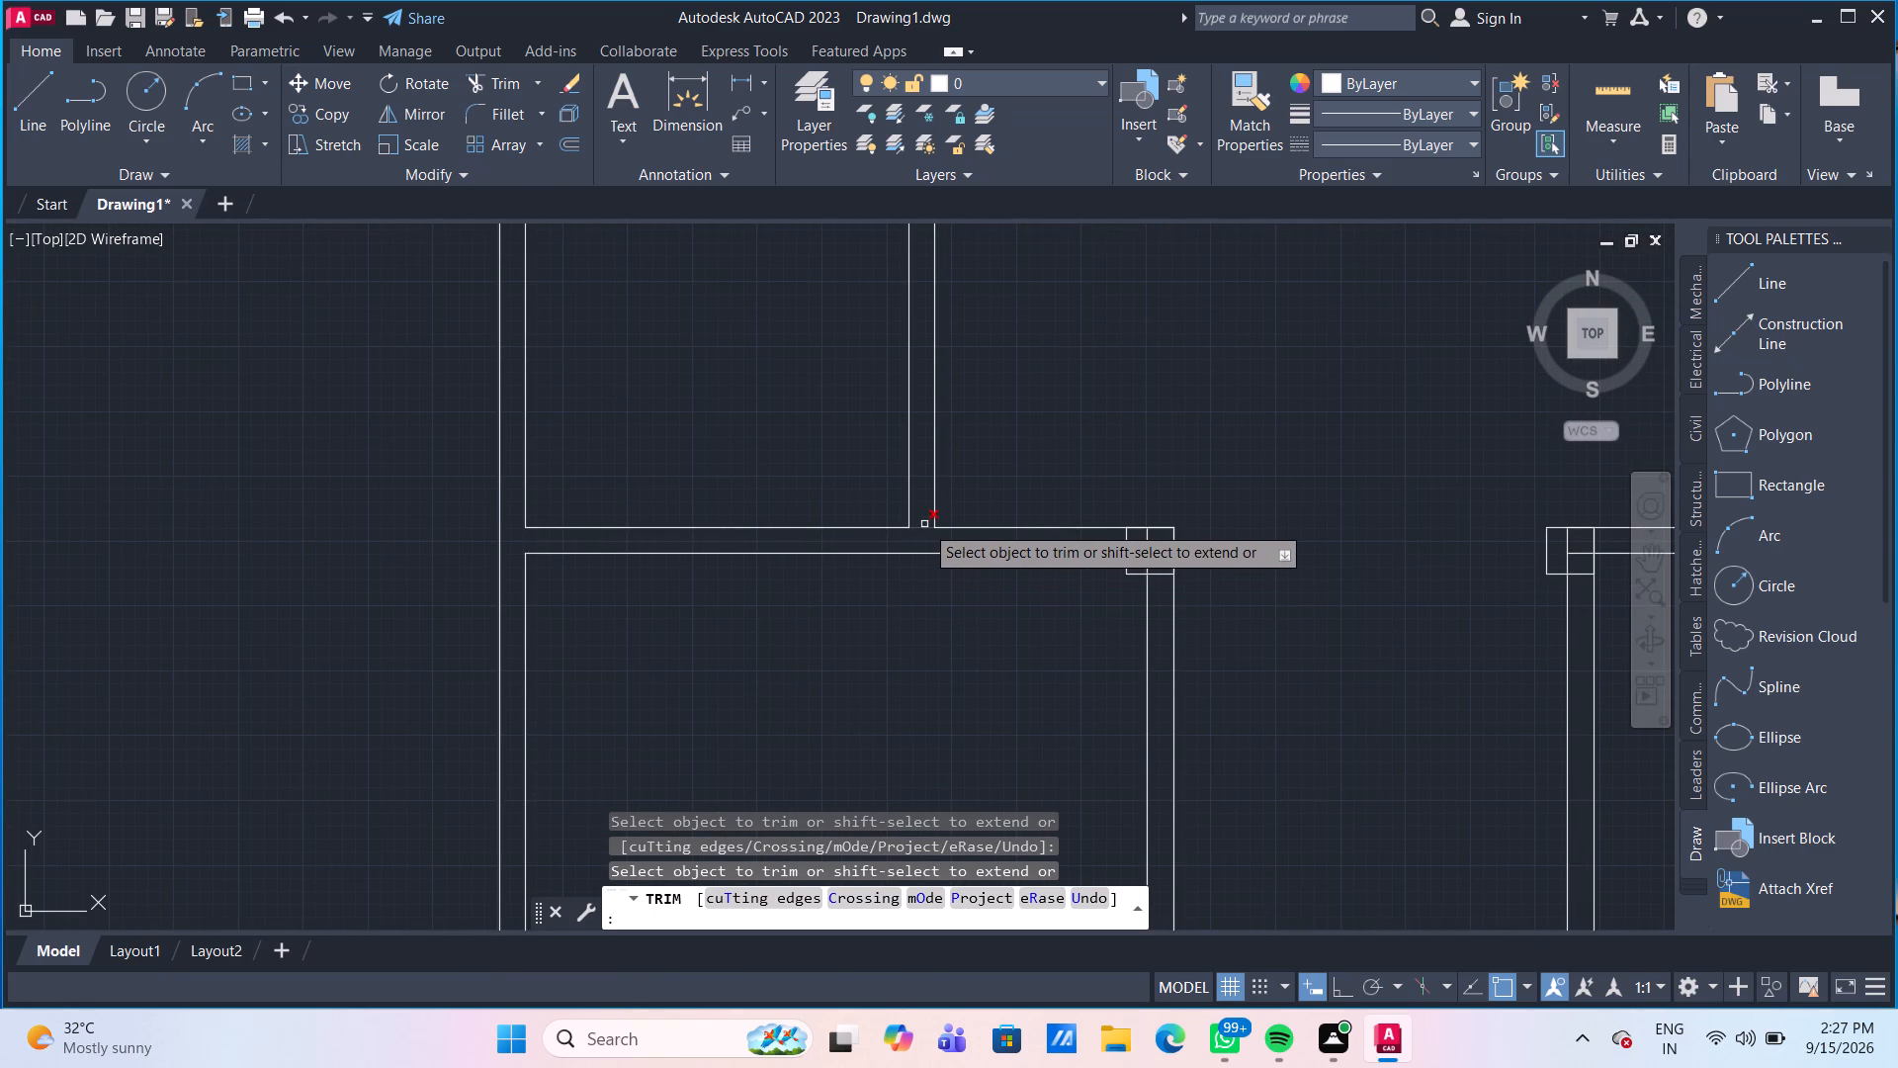
click(924, 524)
scroll(1148, 378, down, 1)
middle_drag(1148, 378, 1032, 463)
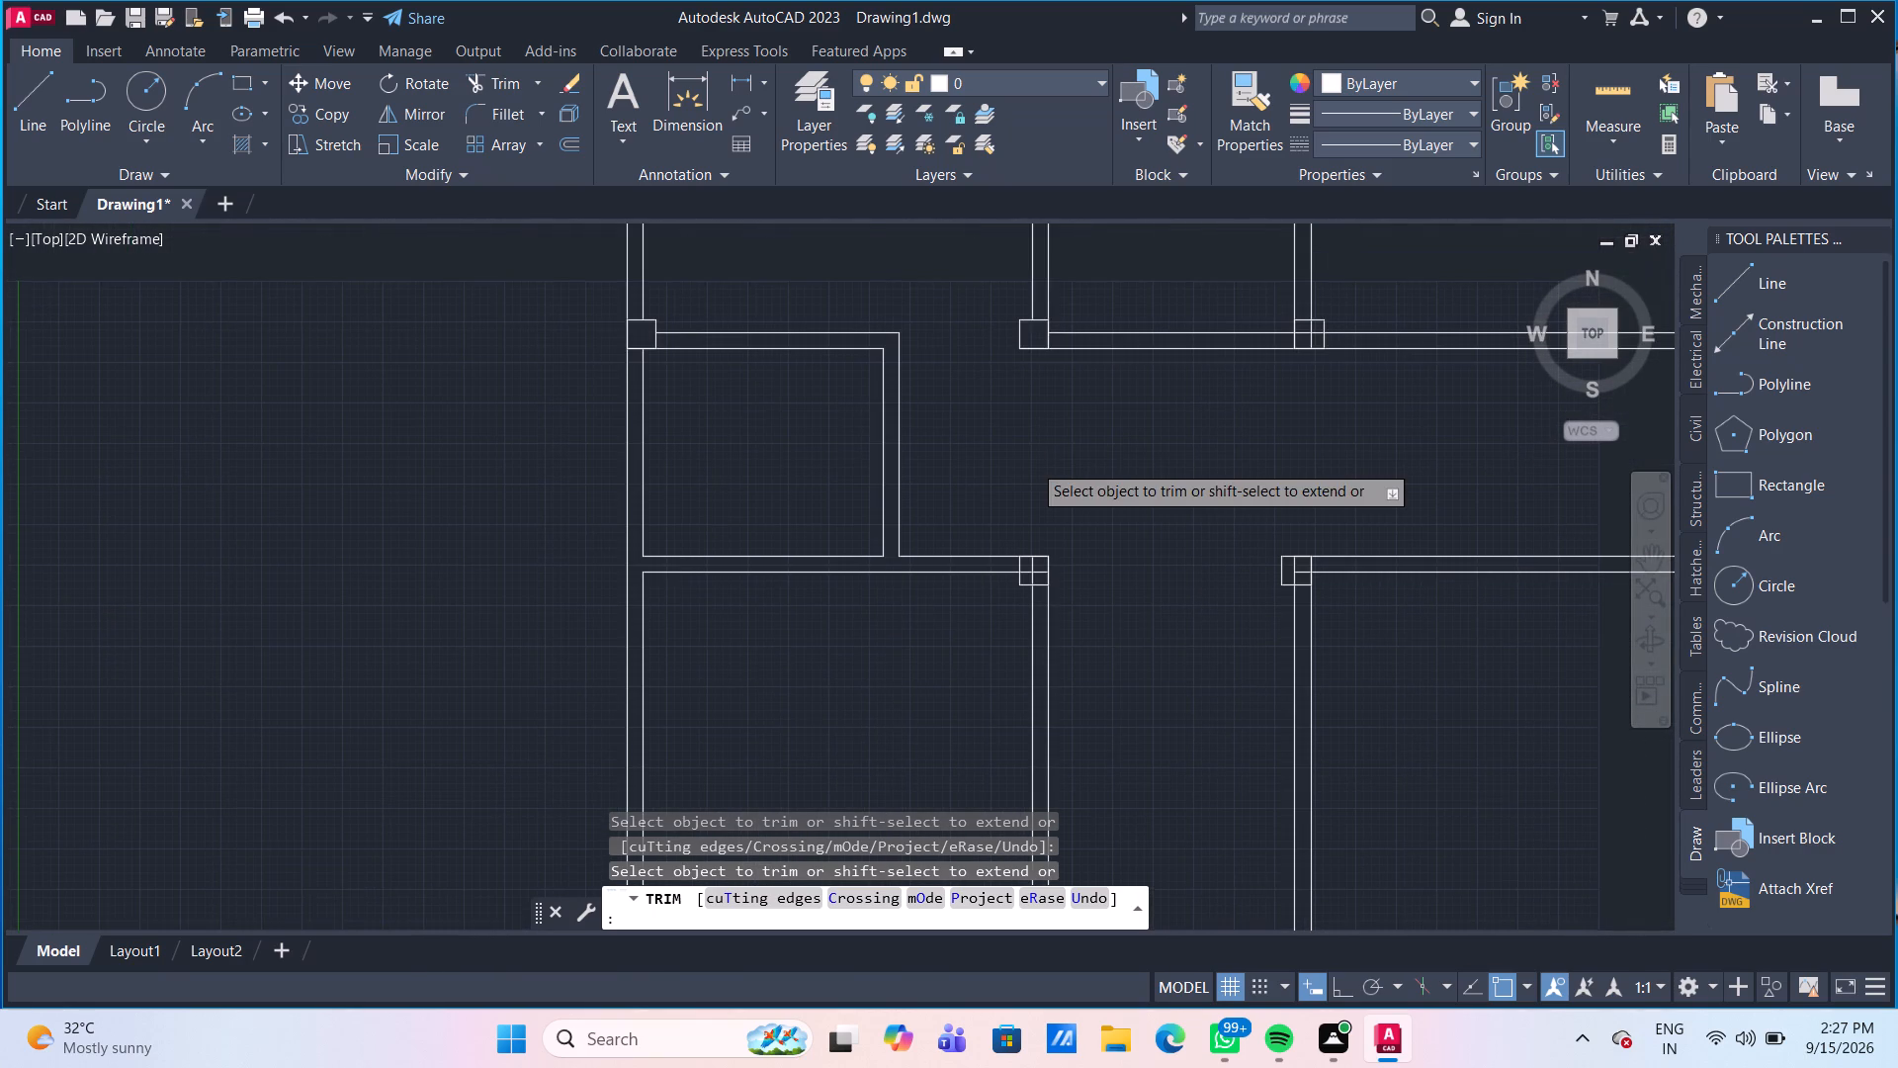
key(Escape)
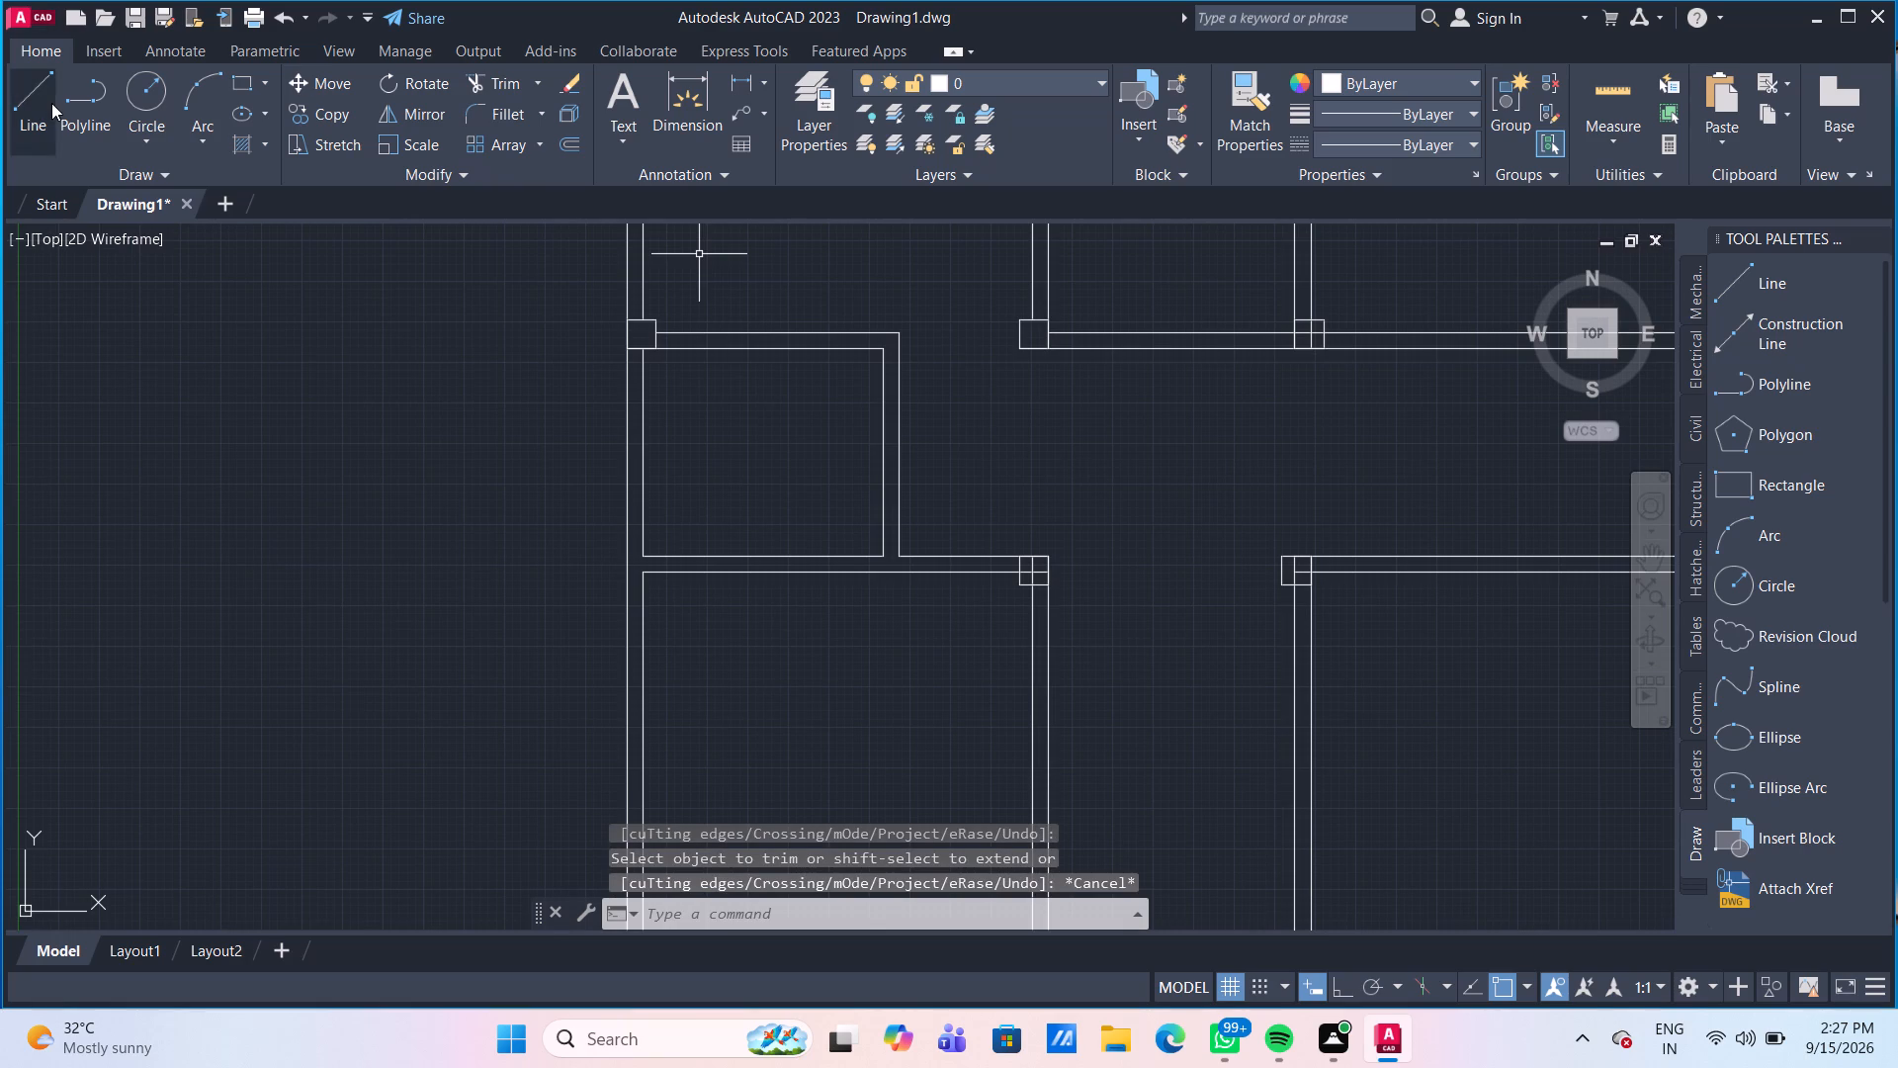
Draw a short line across the bottom end of the short vertical partition, joining its two lines at the lower-left horizontal partition's upper edge.
click(51, 103)
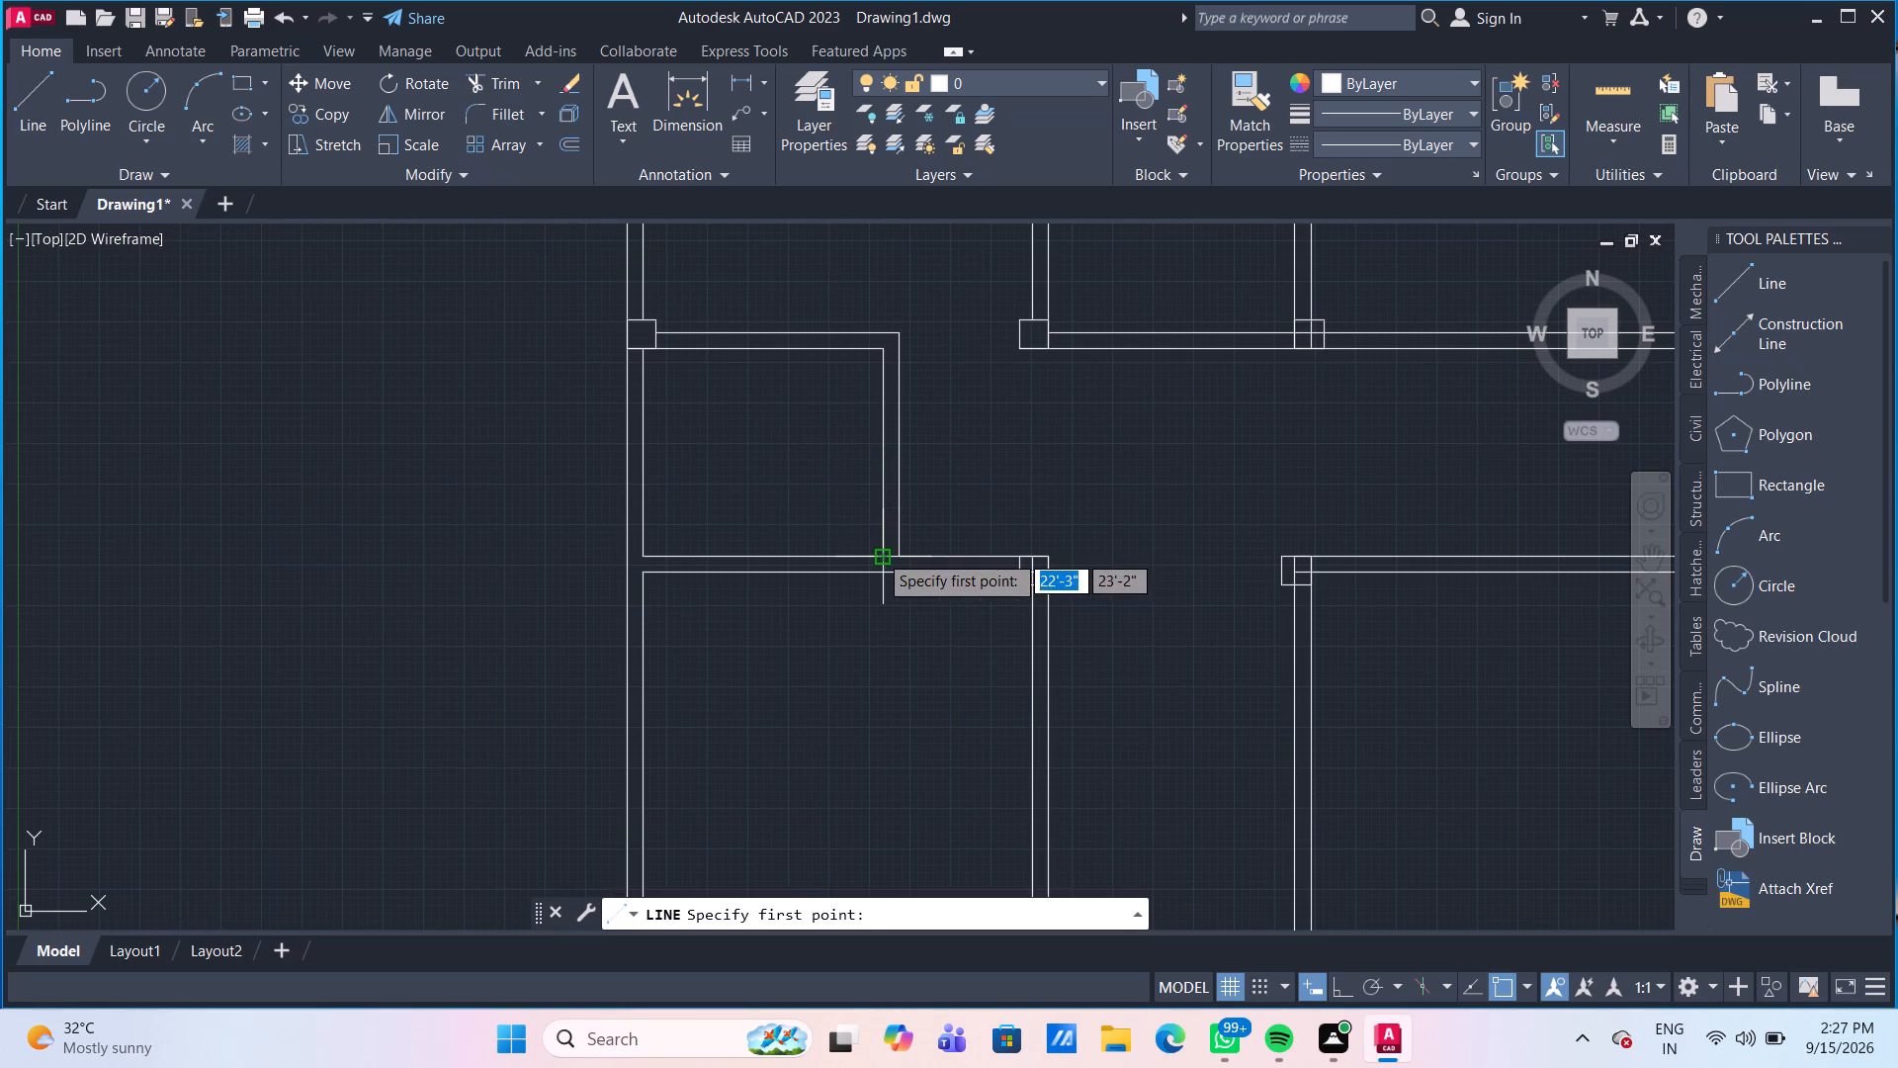
drag(878, 553, 889, 554)
click(903, 554)
key(Escape)
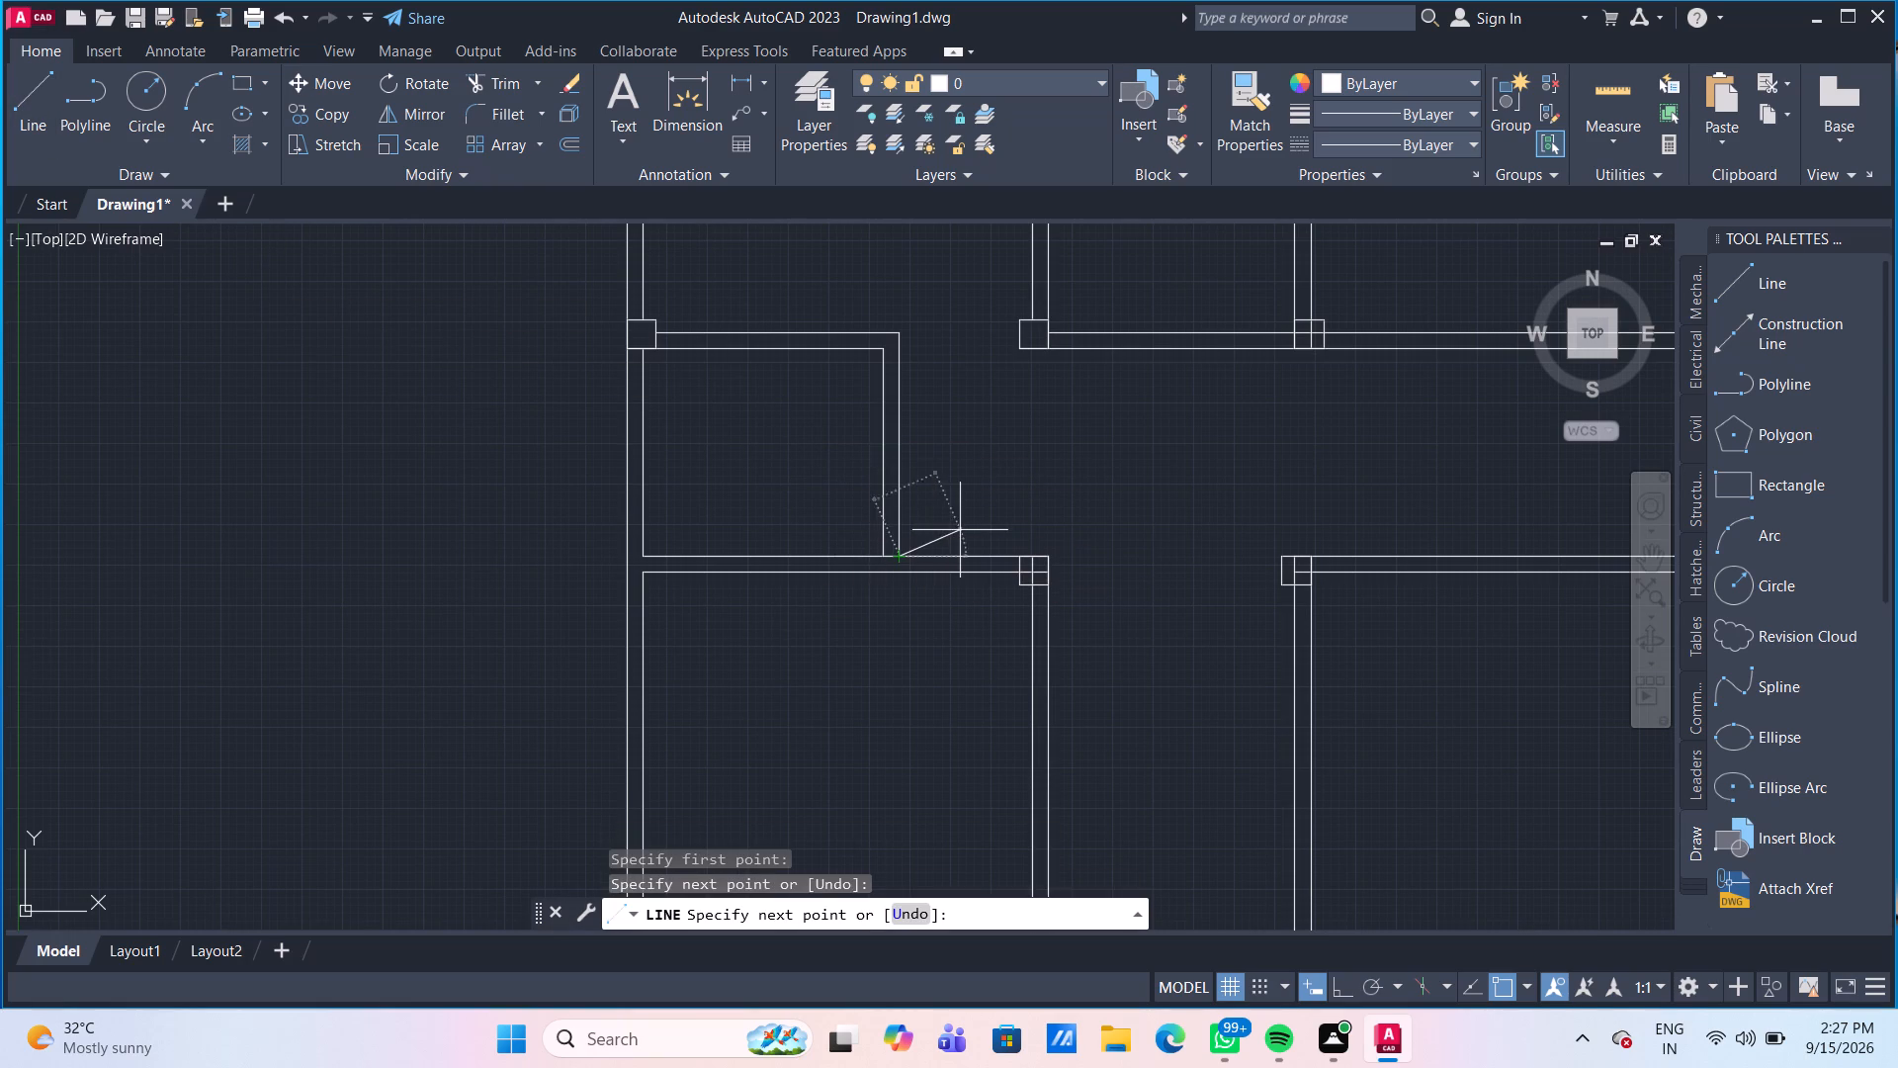
scroll(758, 547, up, 2)
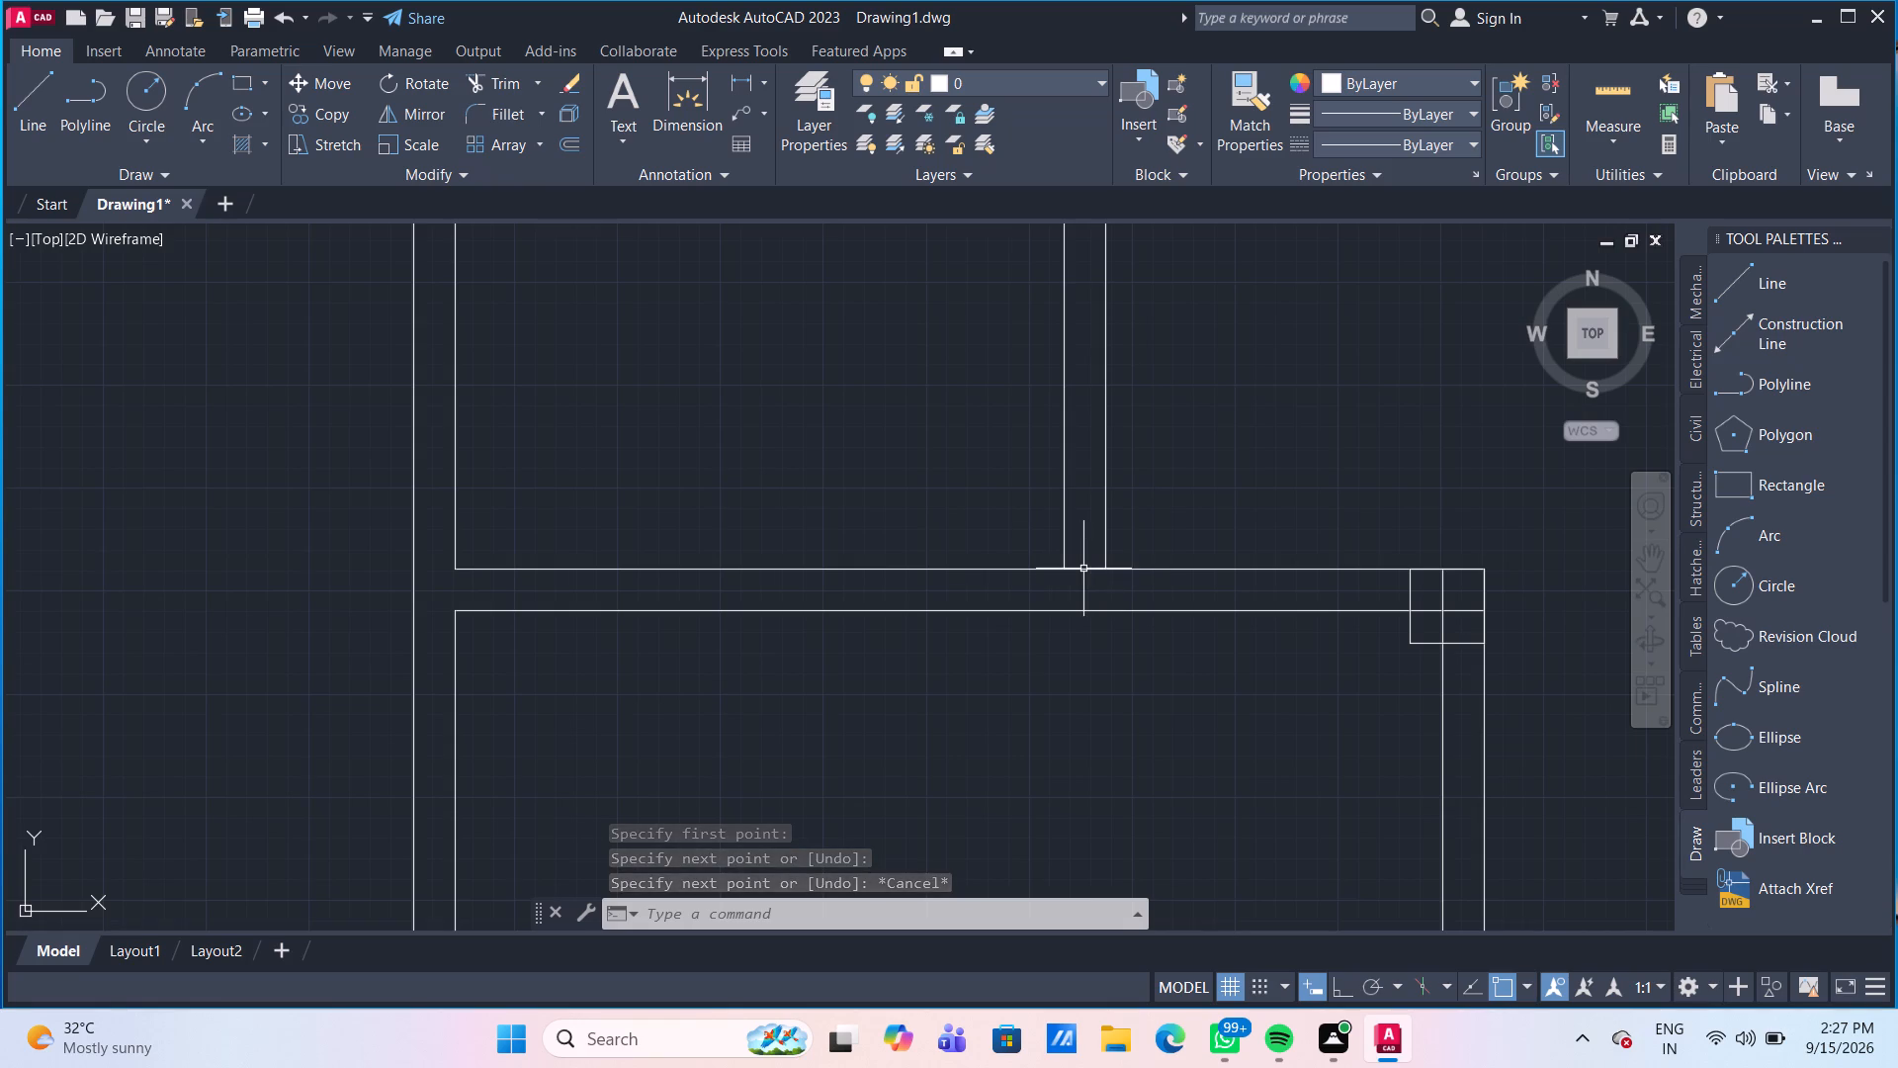
Move the short end line of the short vertical partition 2'6" up along the partition from the lower-left horizontal partition.
click(1083, 569)
key(m)
key(Return)
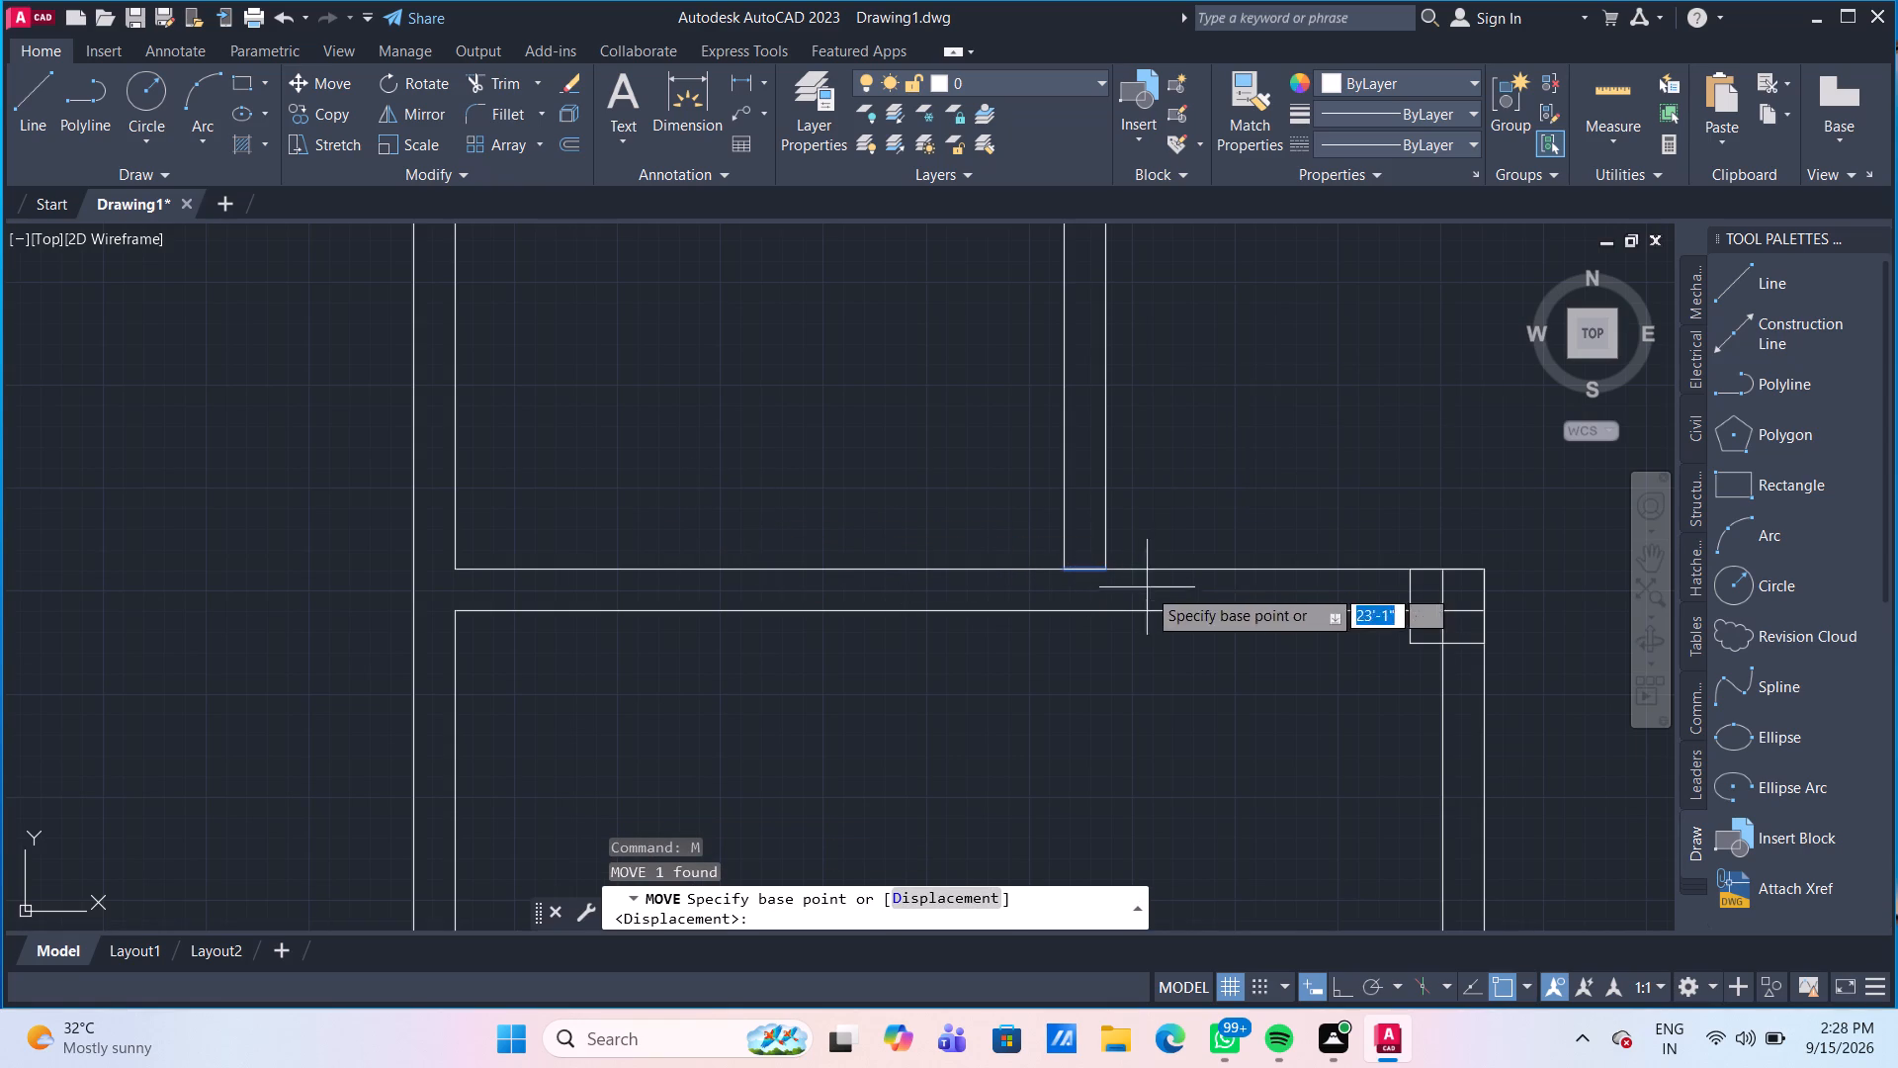
click(1067, 564)
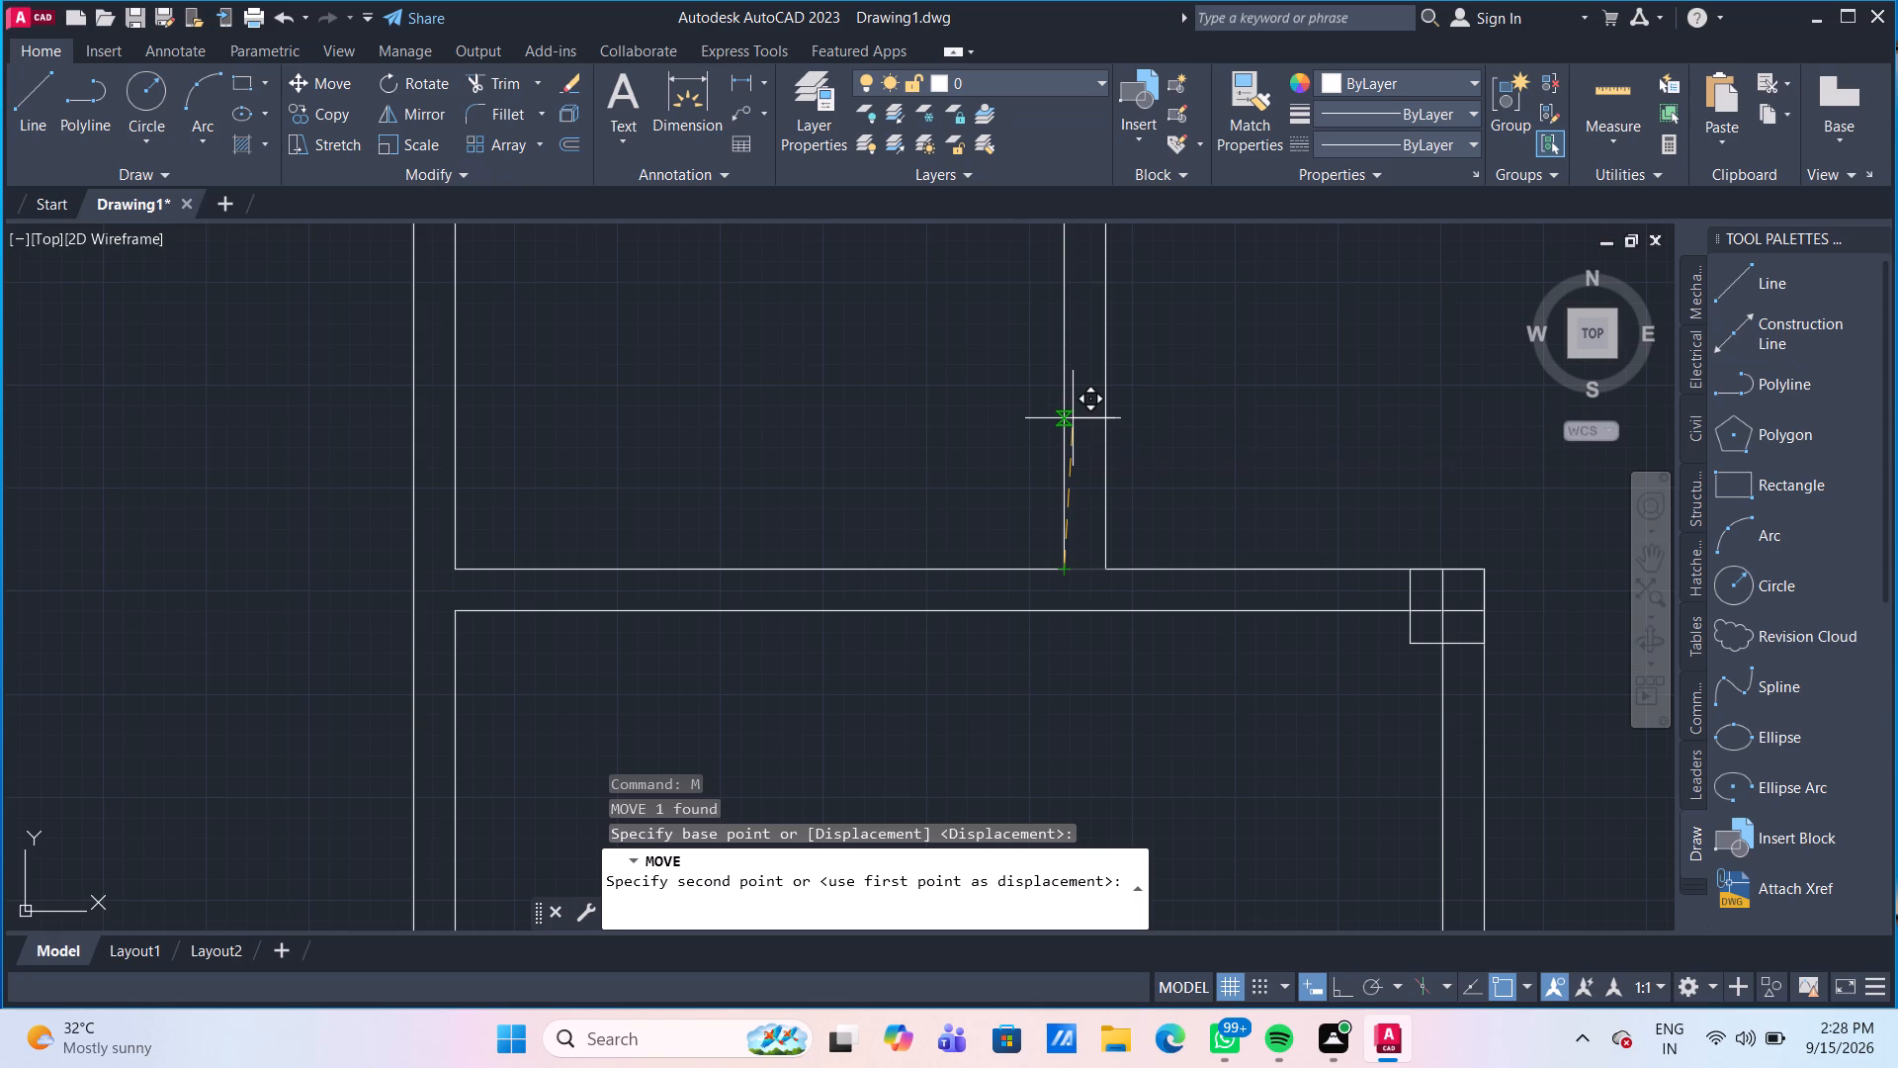
key(2)
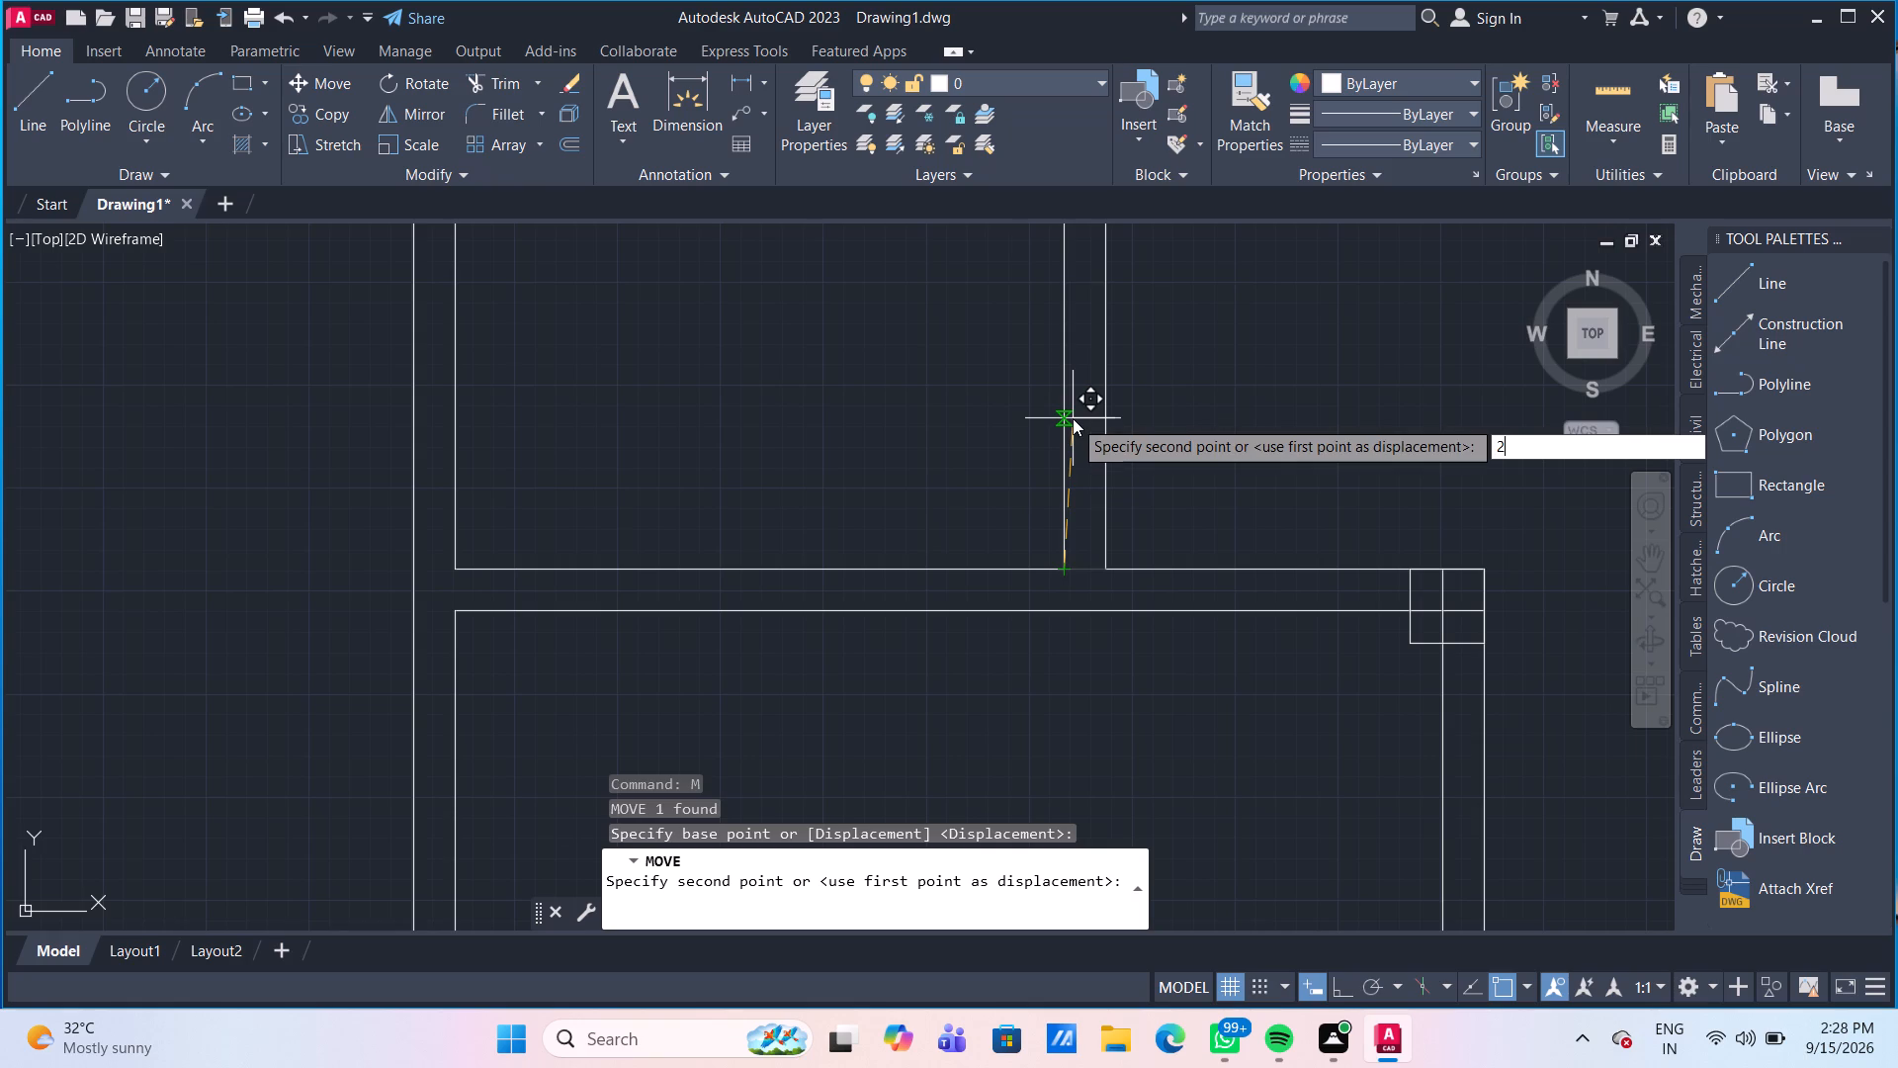
key(apostrophe)
text(6")
key(Return)
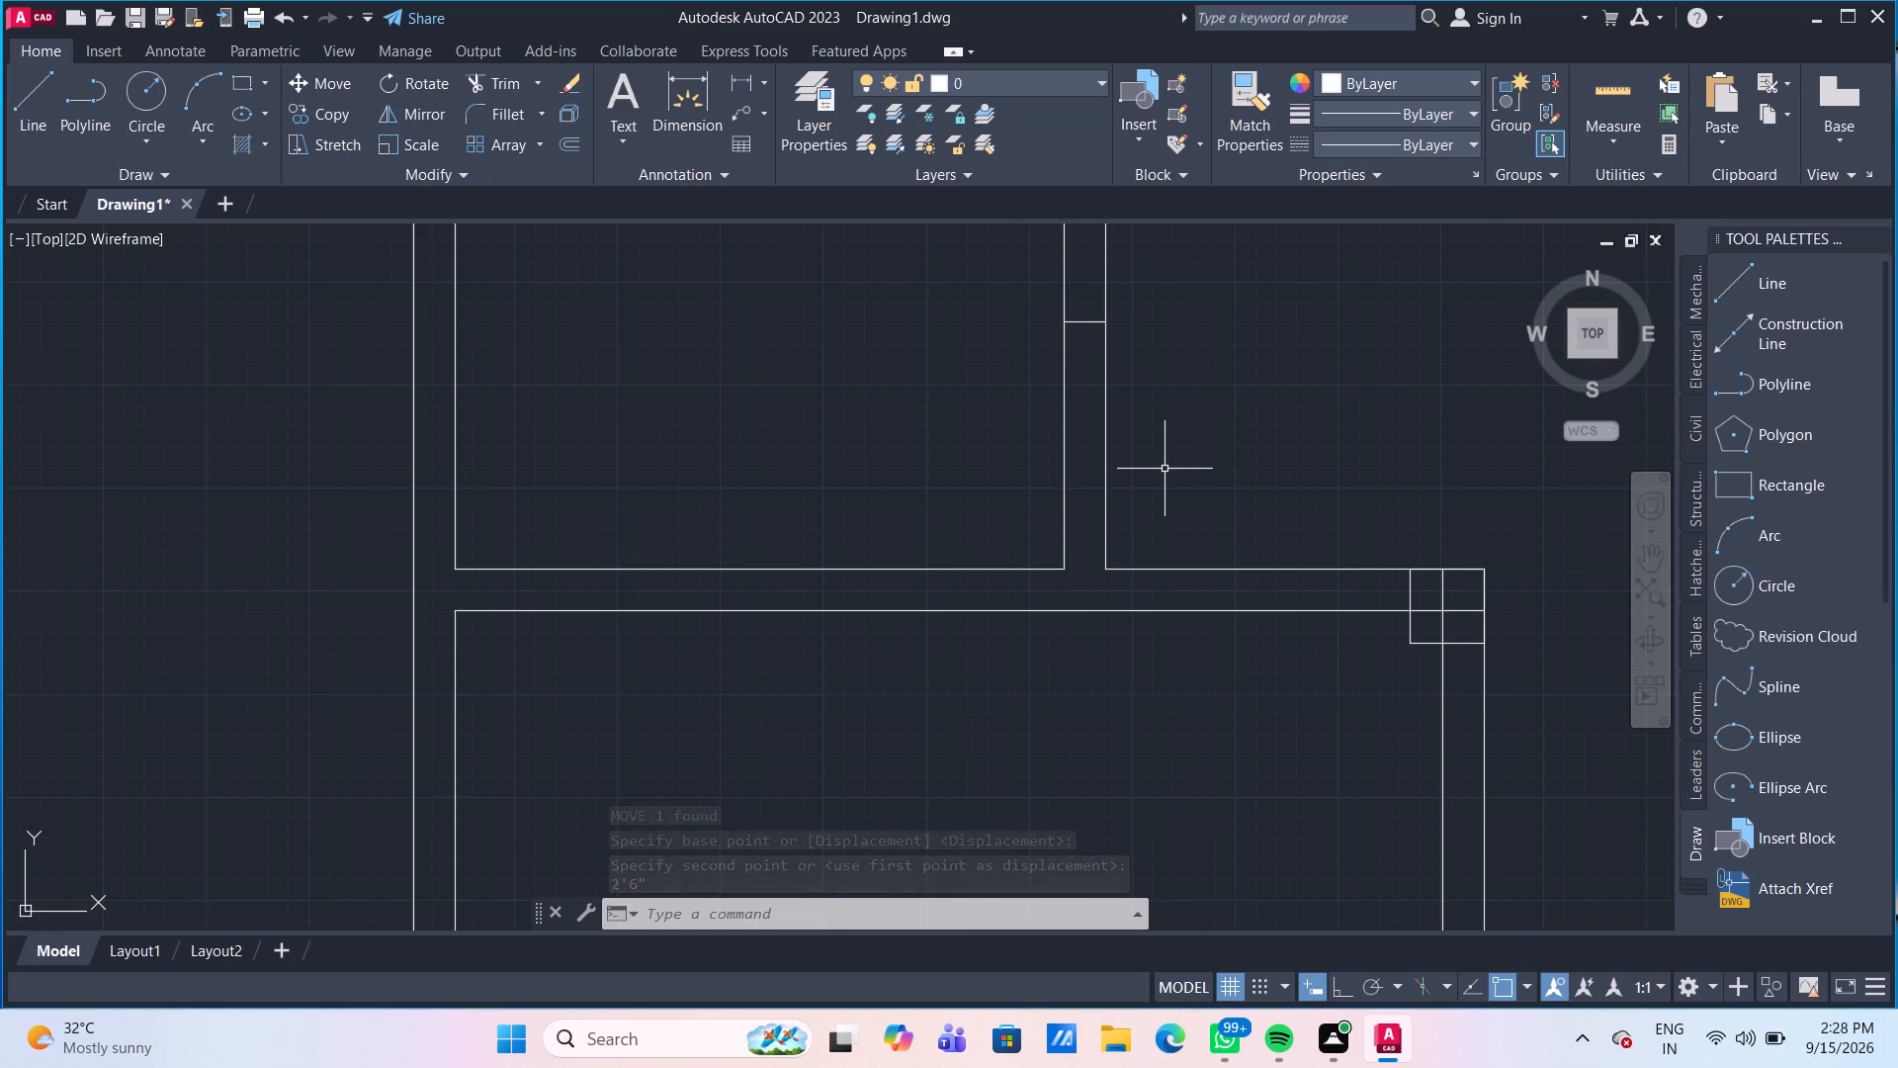
Trim away both lines of the short vertical partition below its relocated end line.
text(TR)
key(Return)
drag(1165, 469, 1152, 472)
click(1039, 457)
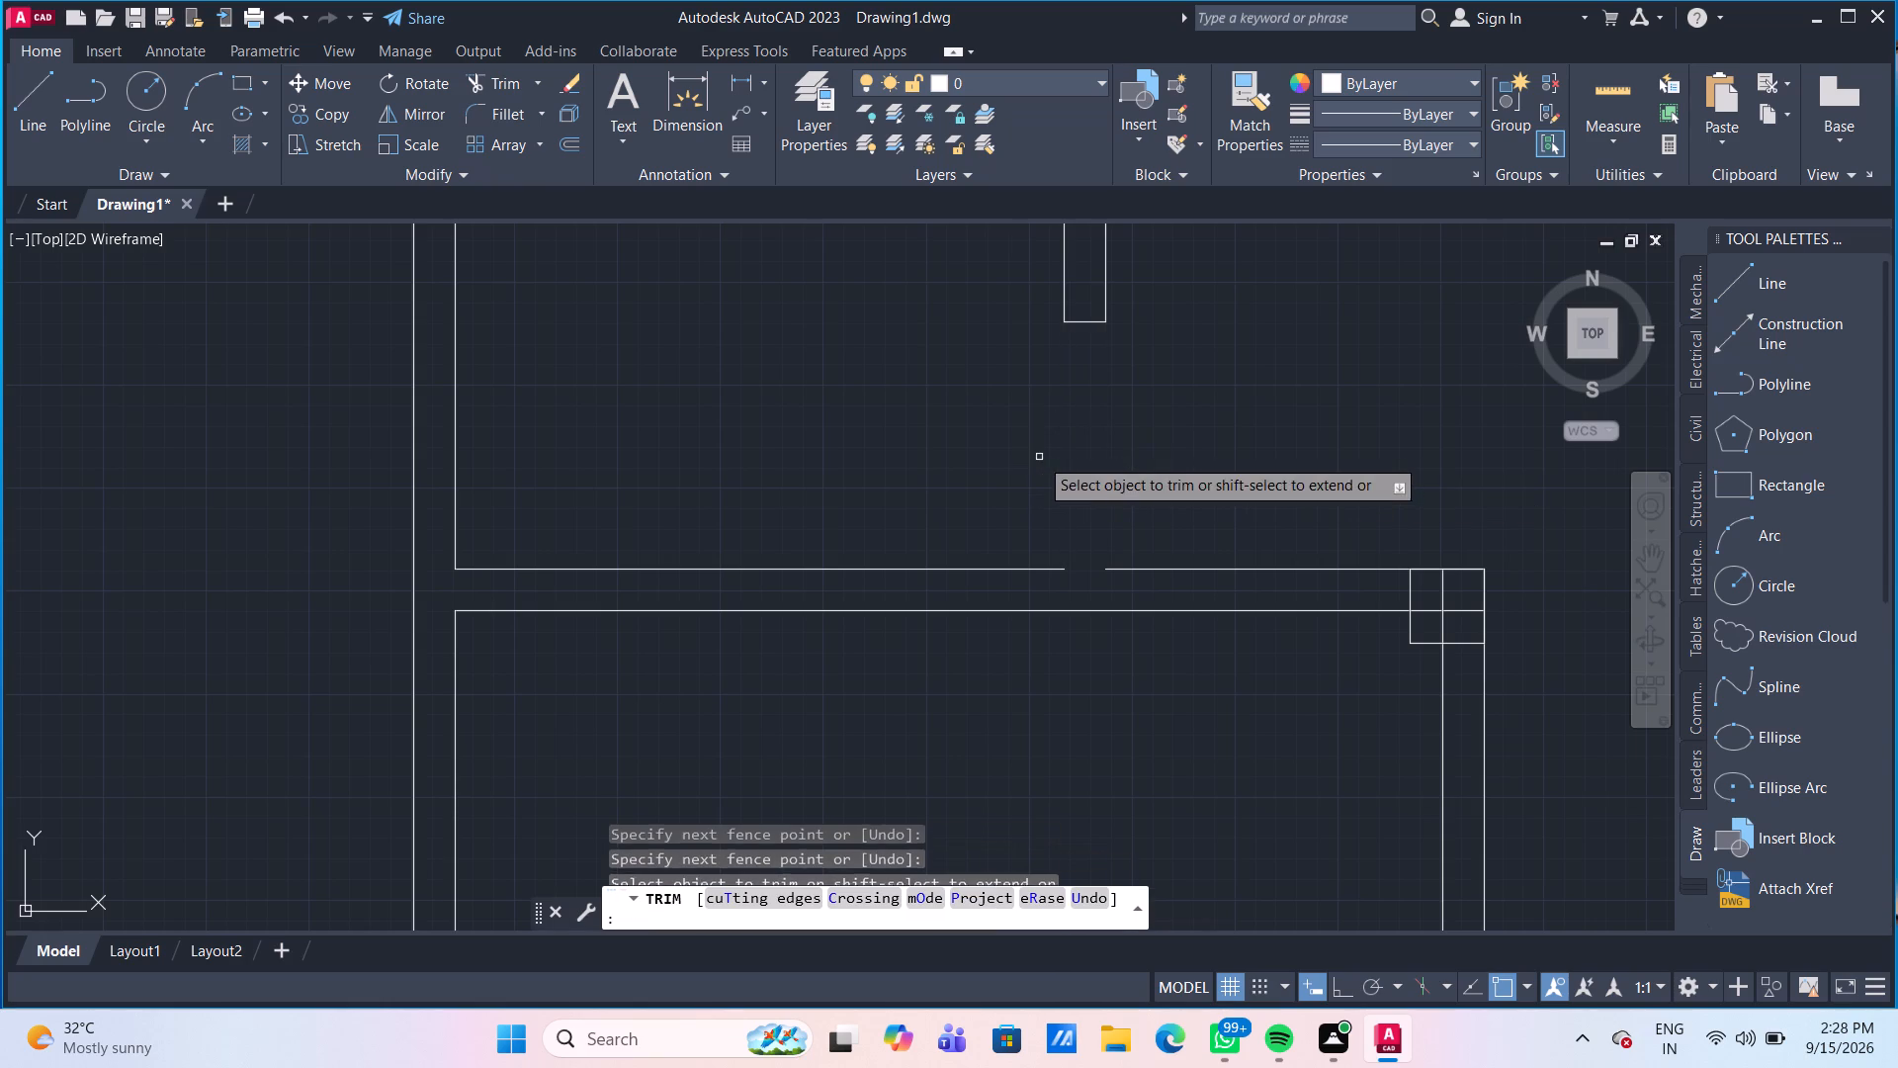
key(Escape)
Extend the lower-left horizontal partition's upper line across the gap left below the short vertical partition.
text(EX)
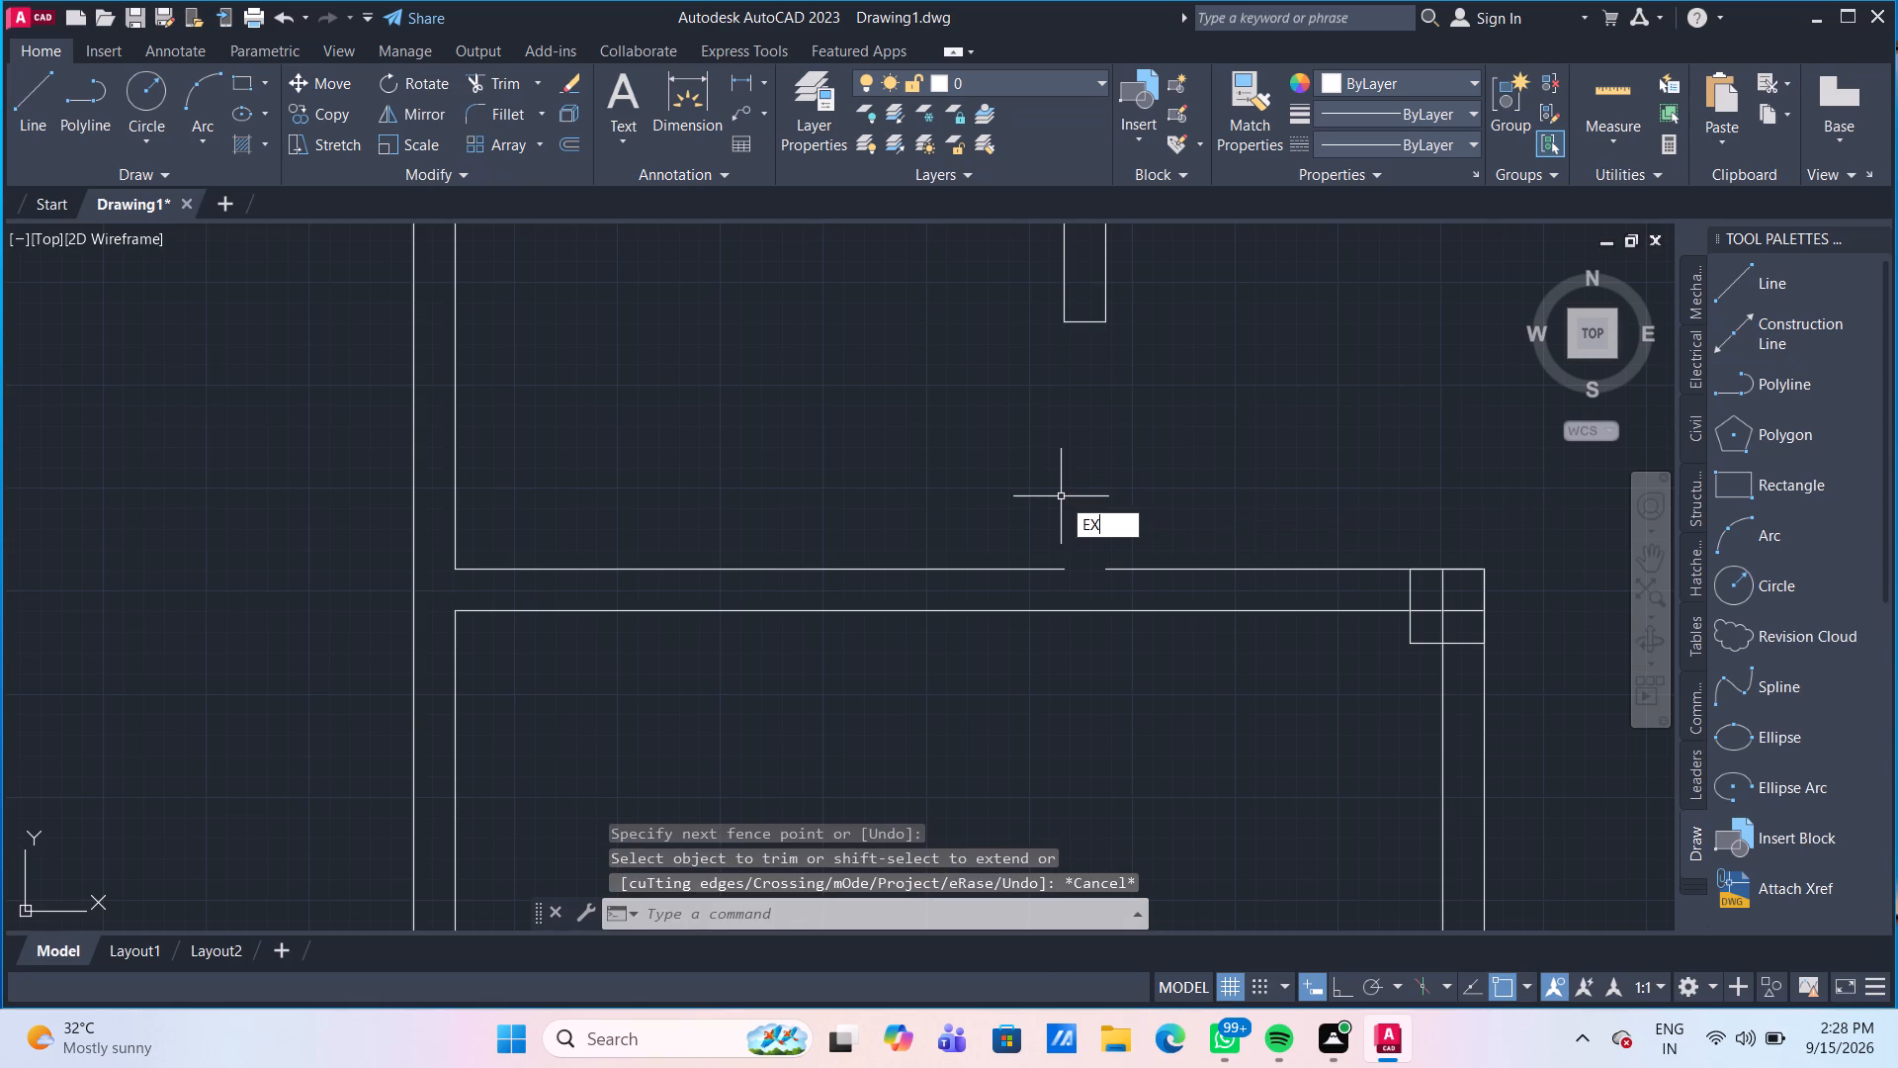
key(Return)
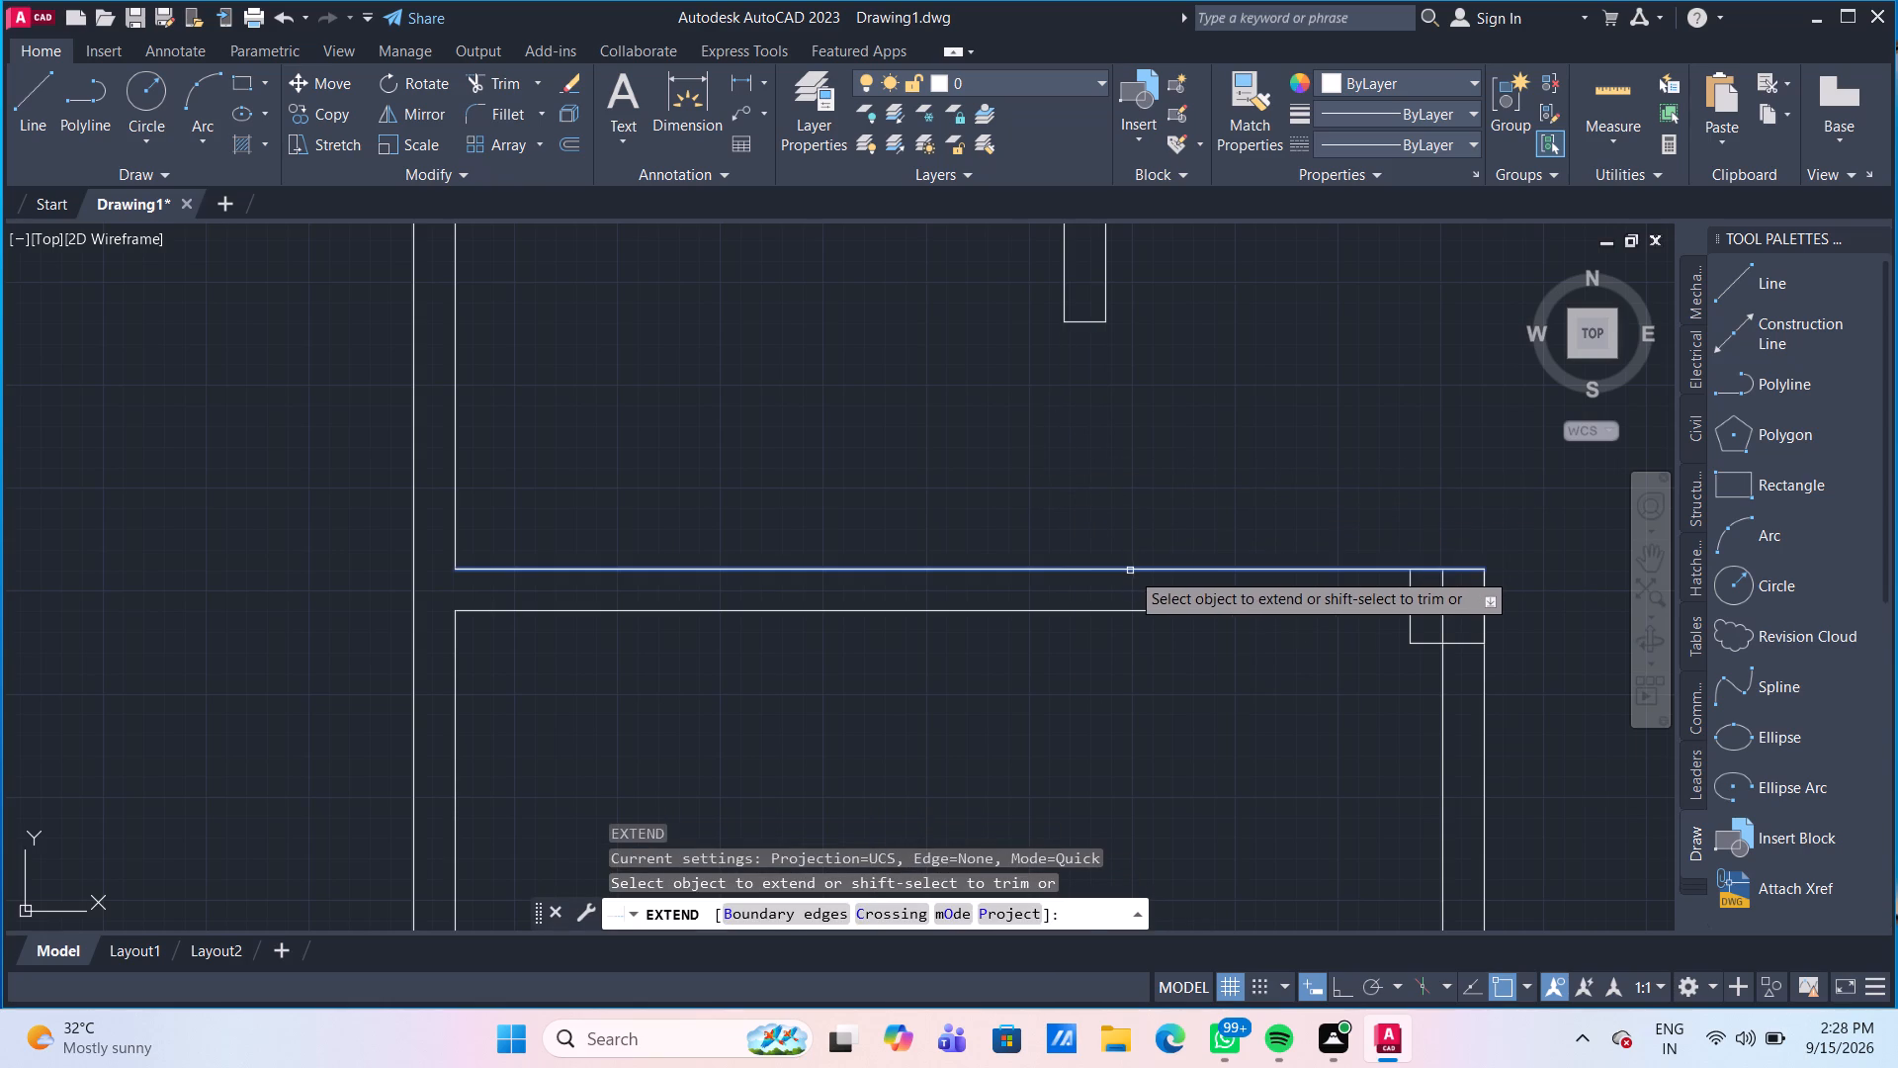
click(1128, 571)
scroll(1183, 525, down, 1)
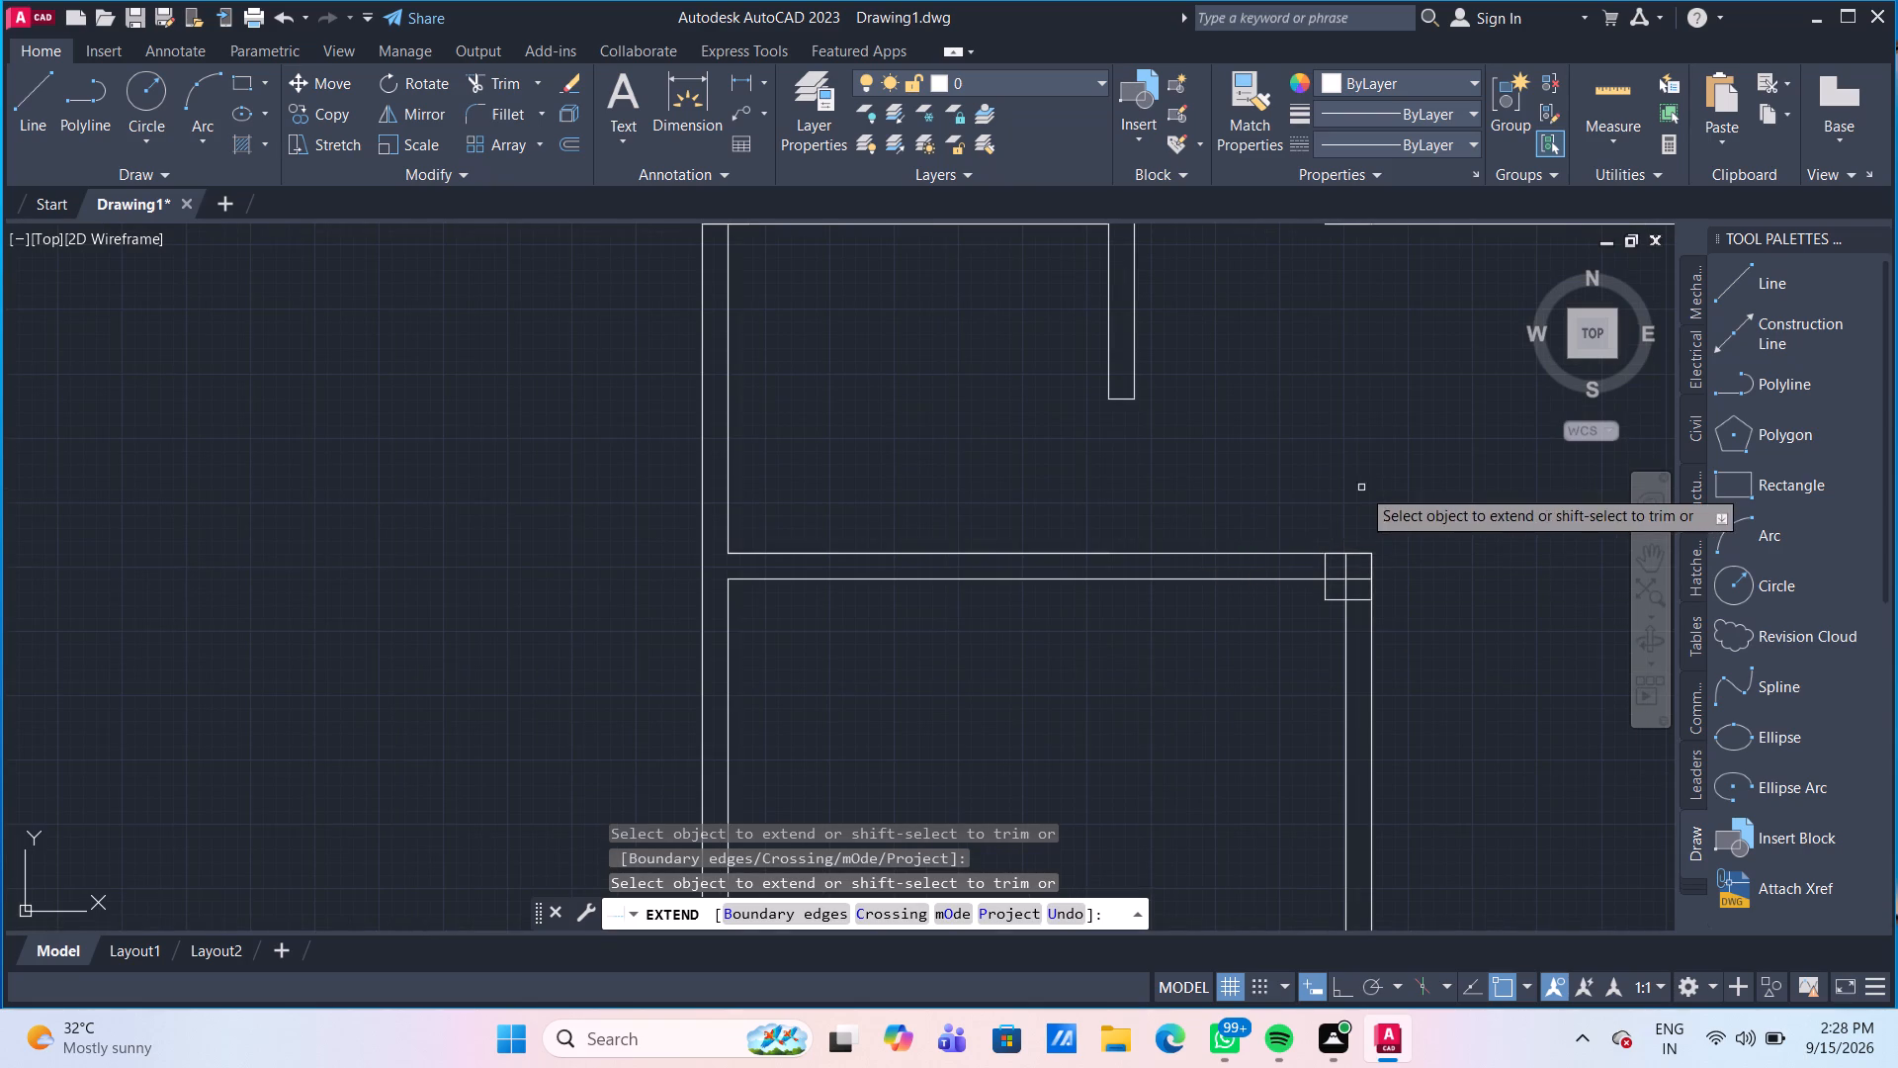
middle_drag(1361, 488, 1086, 590)
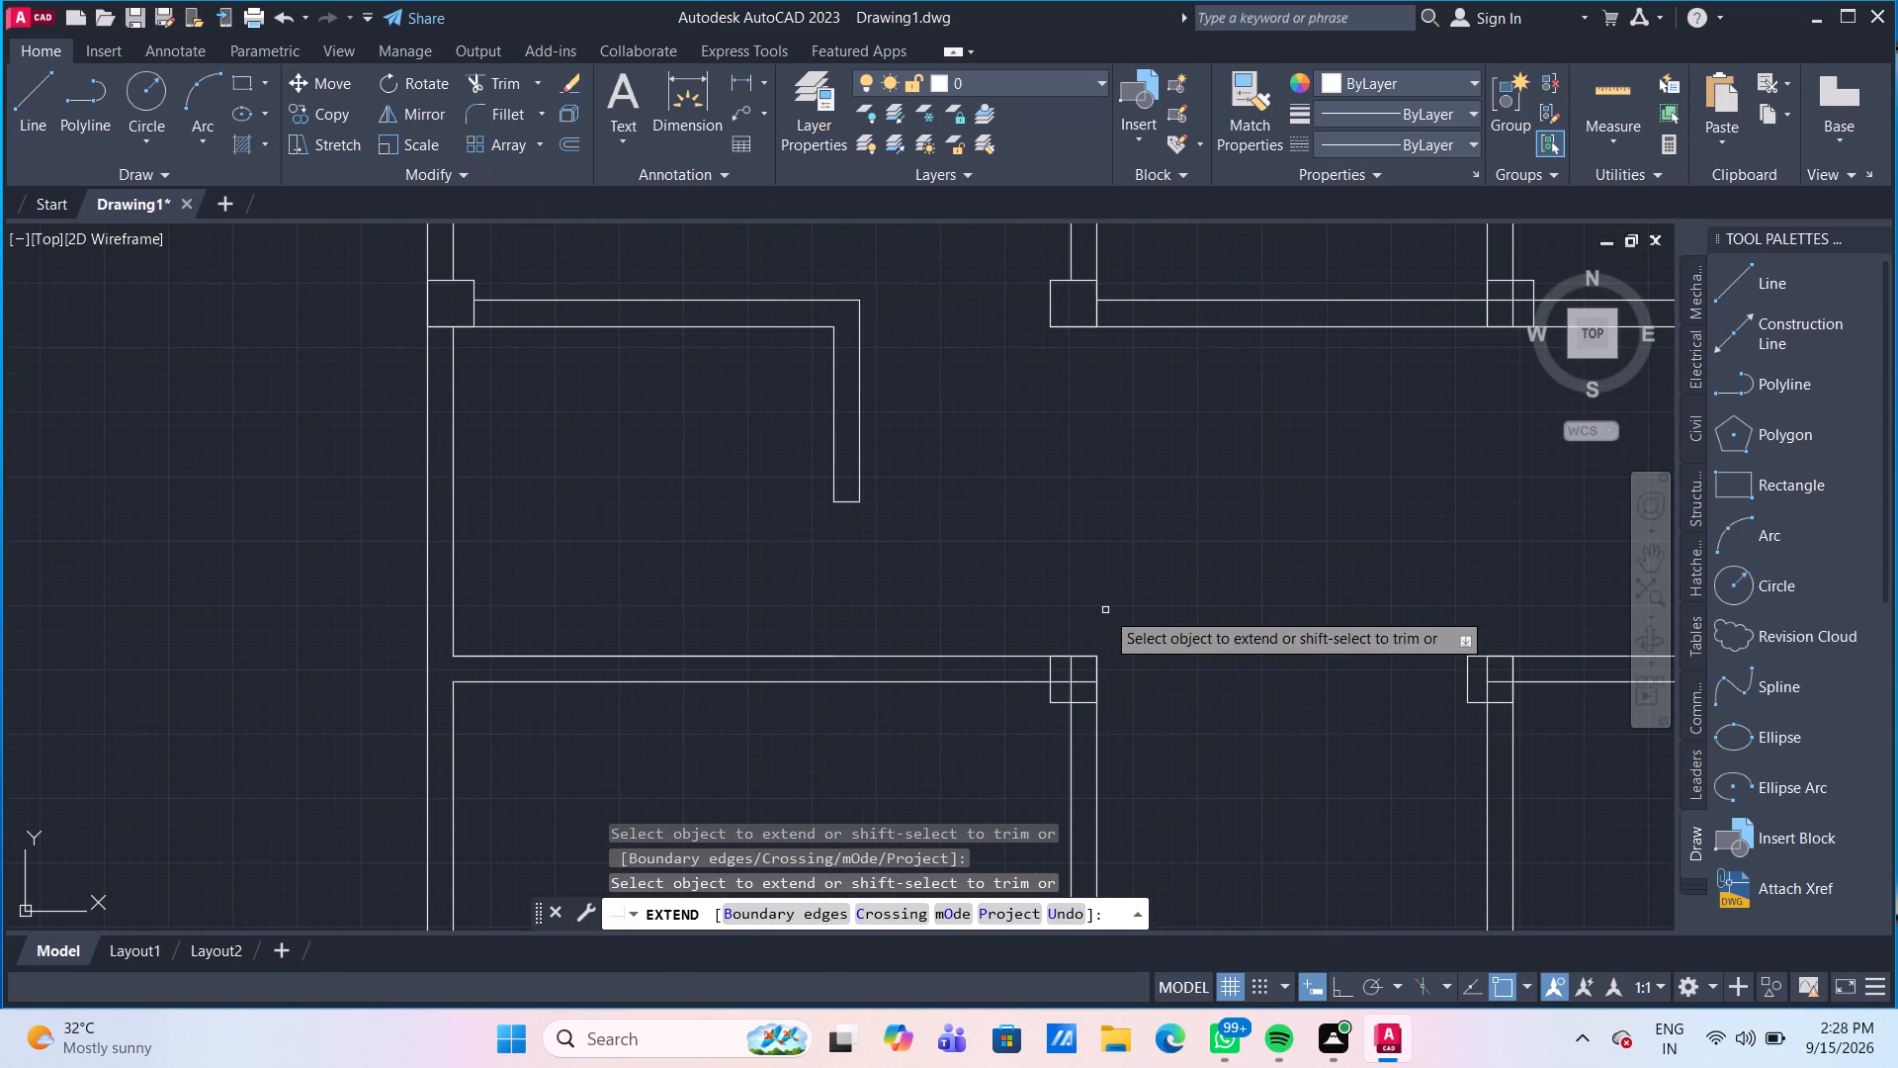
key(Escape)
Trim the overlapping wall lines inside the square at the right end of the lower-left horizontal partition.
scroll(1089, 560, down, 2)
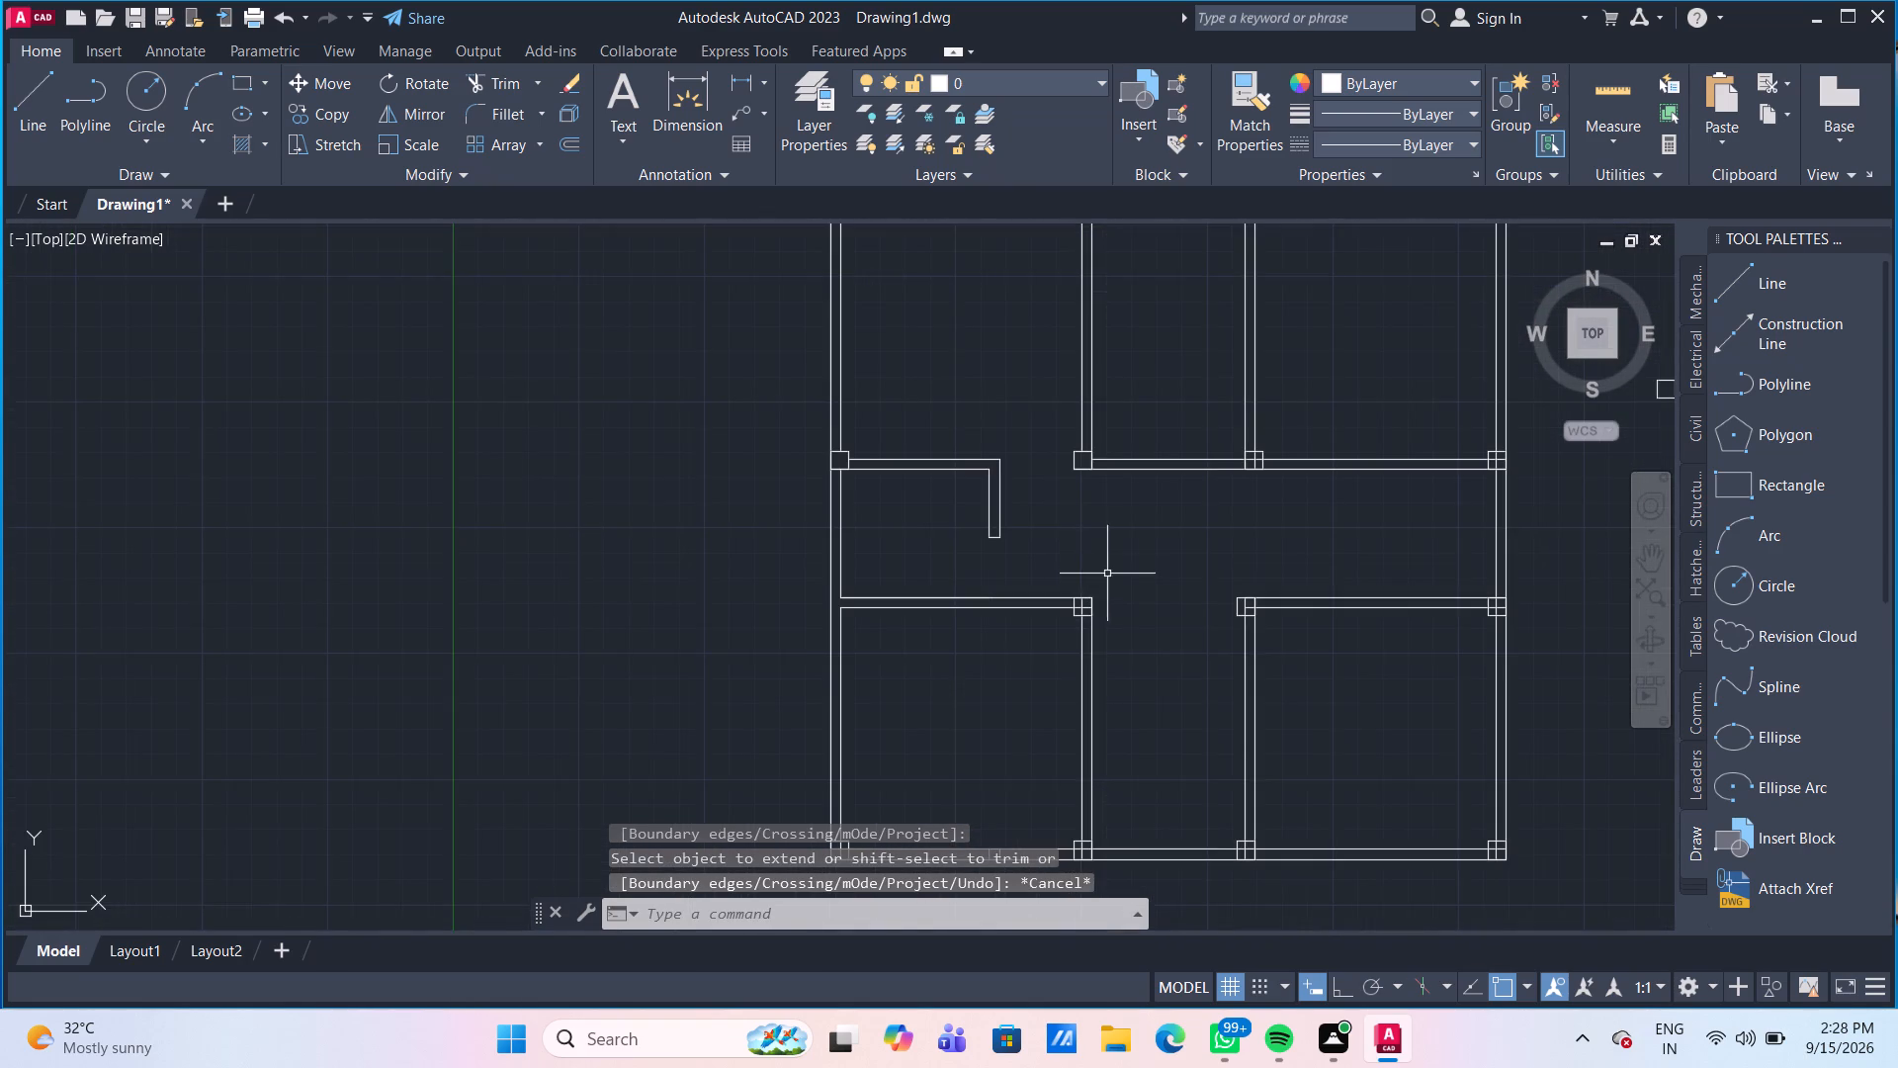
middle_drag(1087, 546, 1015, 464)
scroll(1006, 582, up, 1)
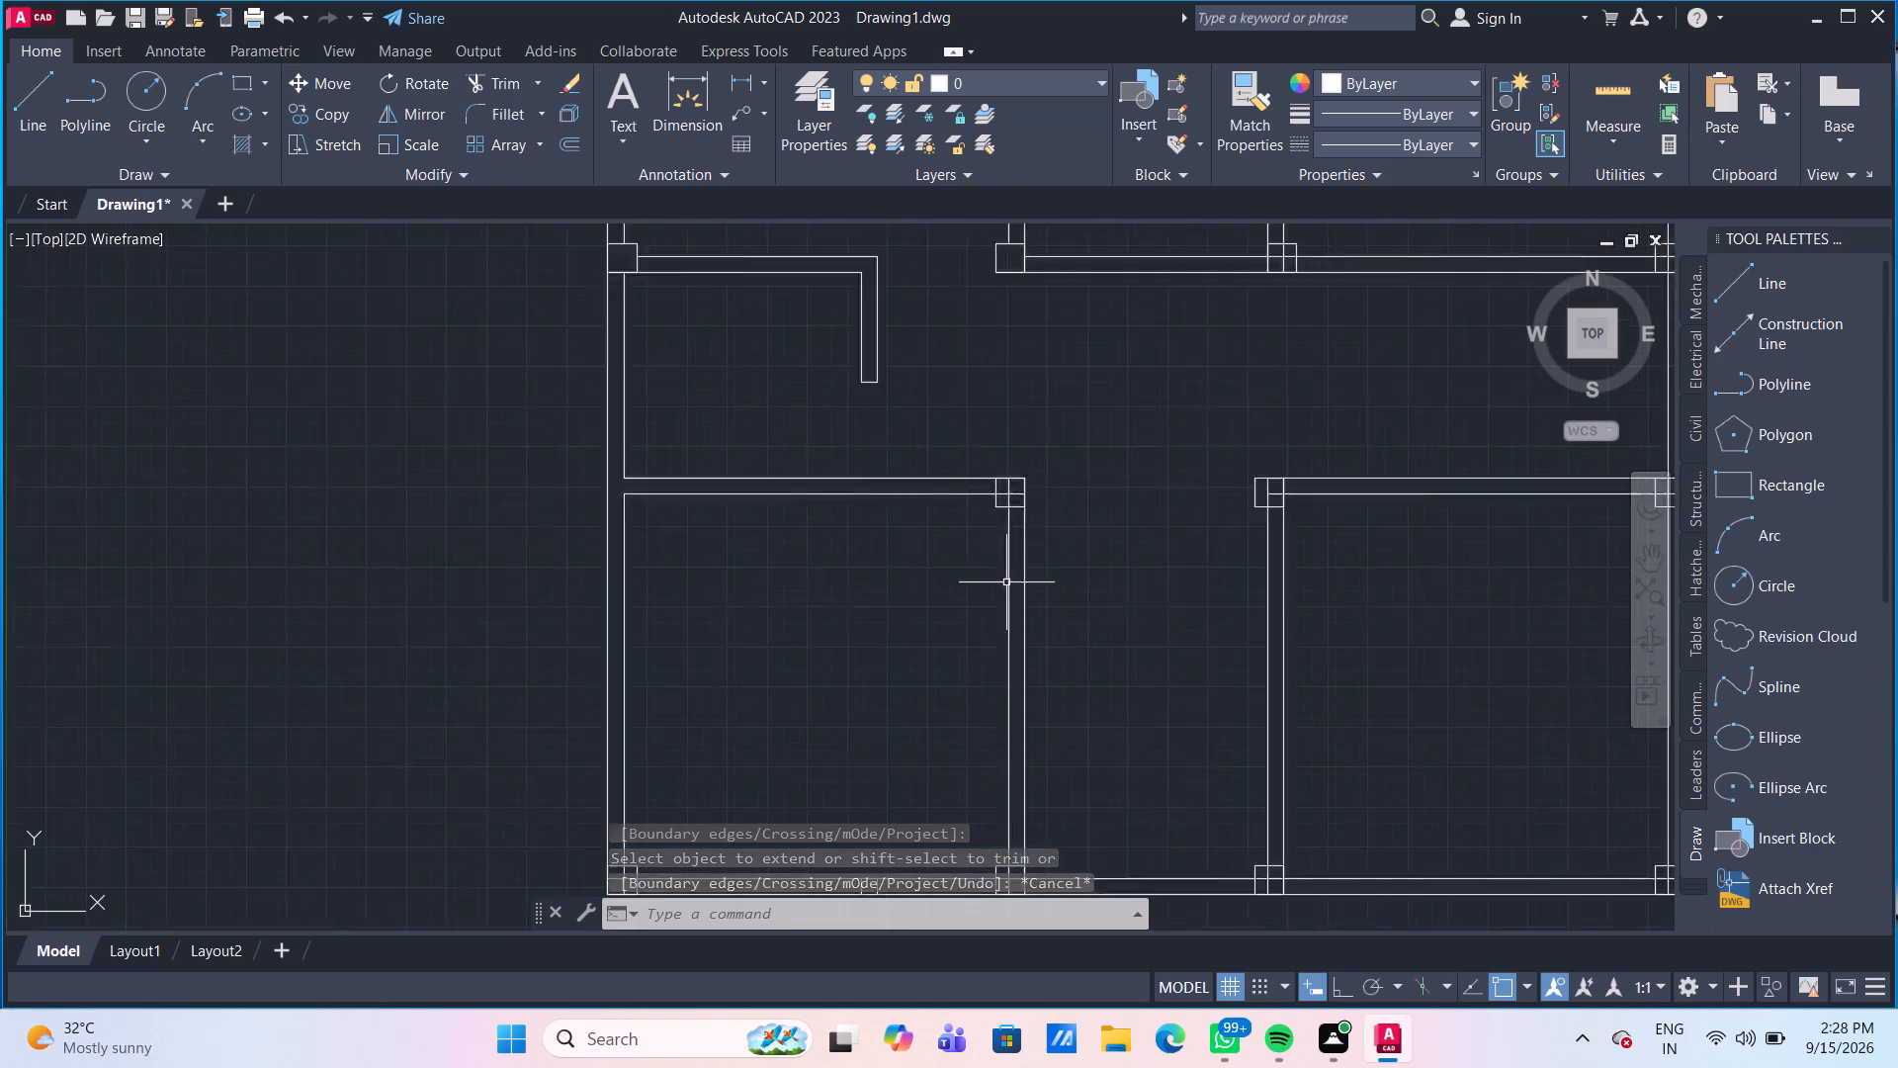
scroll(1005, 581, up, 1)
text(TR)
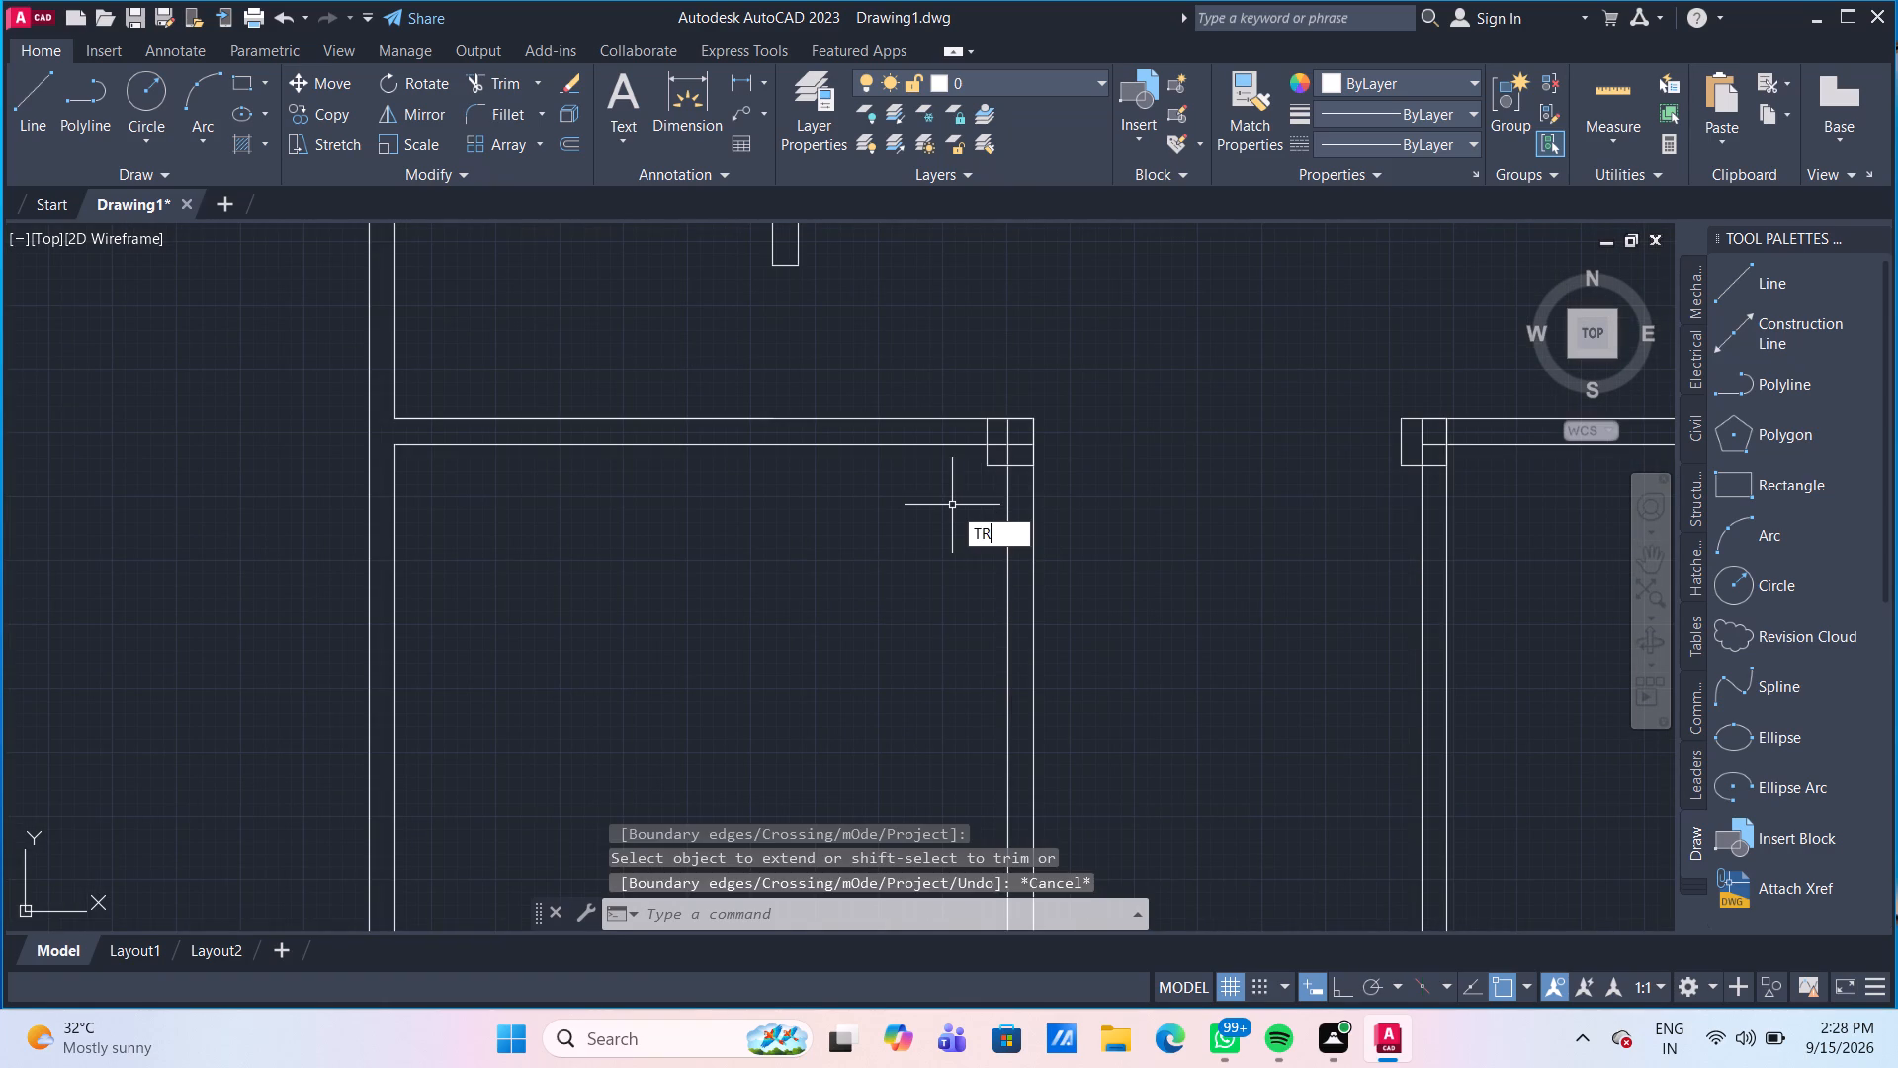
key(Return)
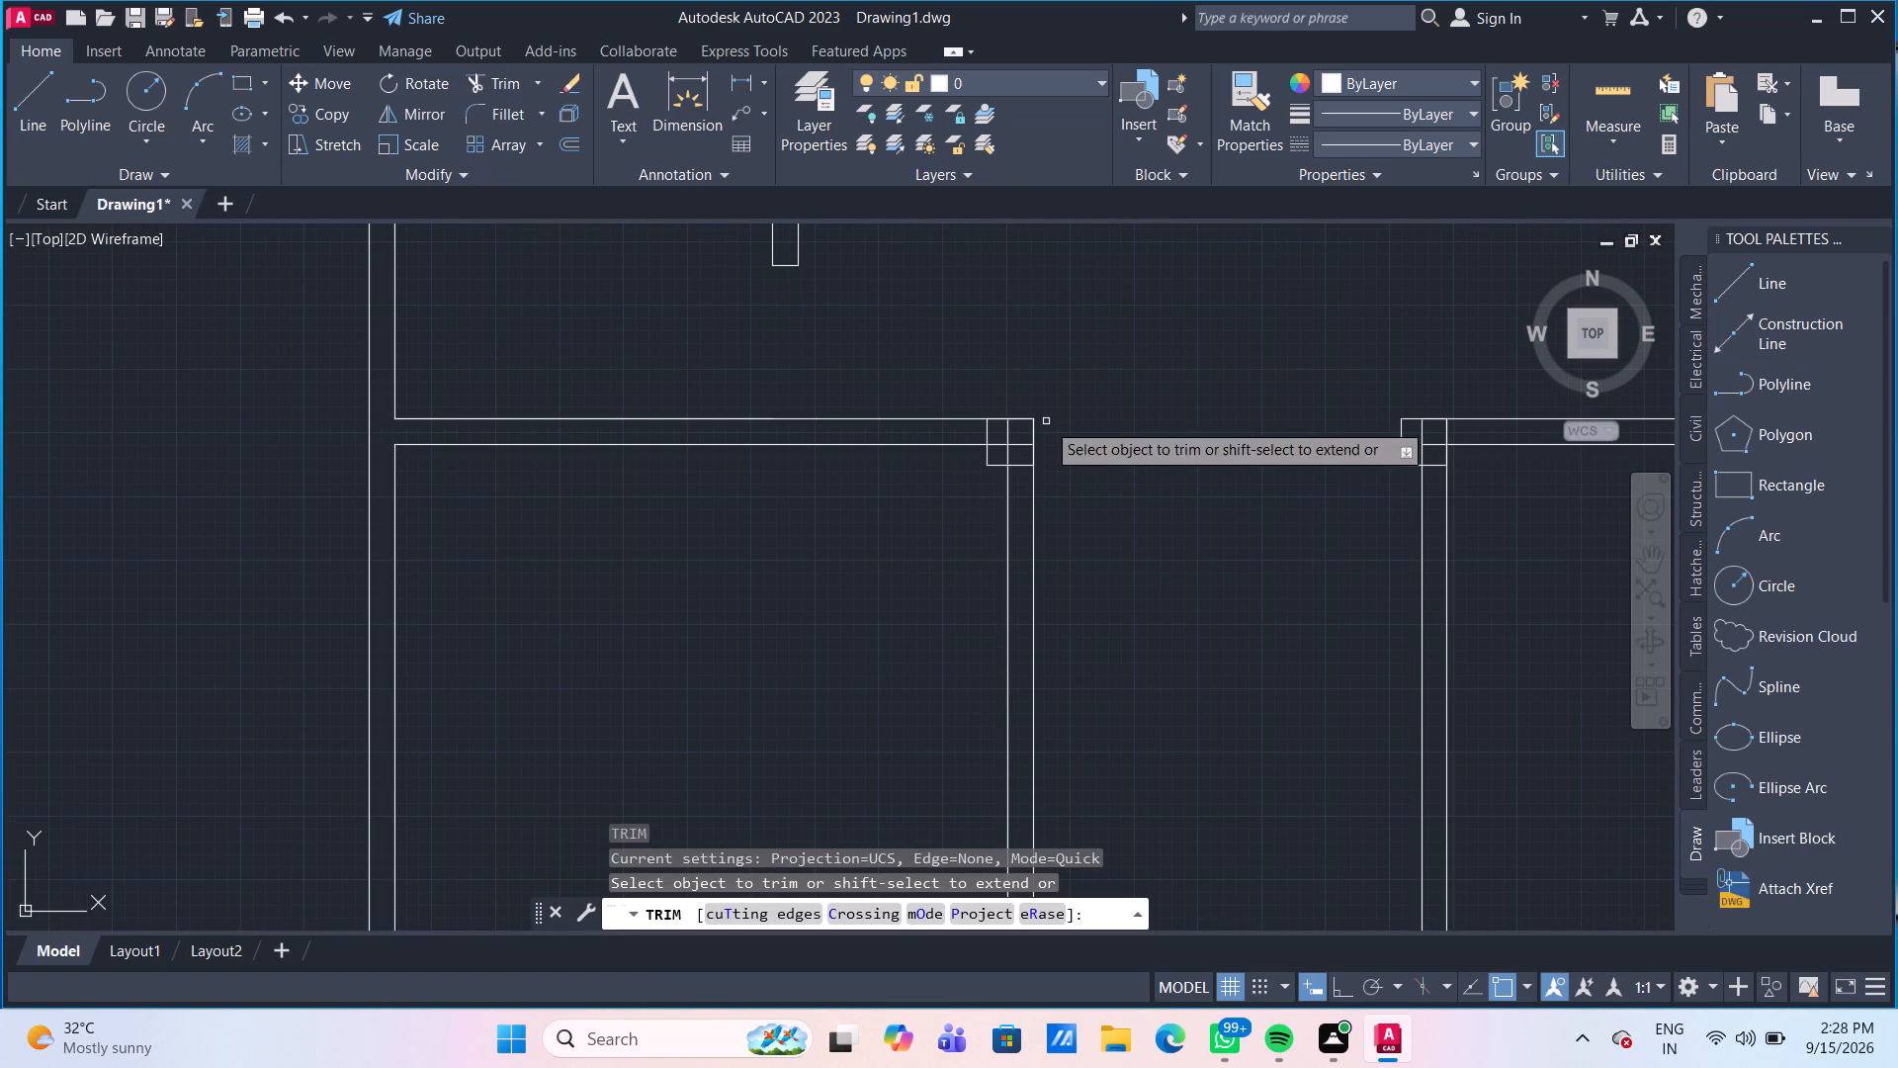
scroll(996, 427, up, 2)
click(996, 427)
click(1049, 487)
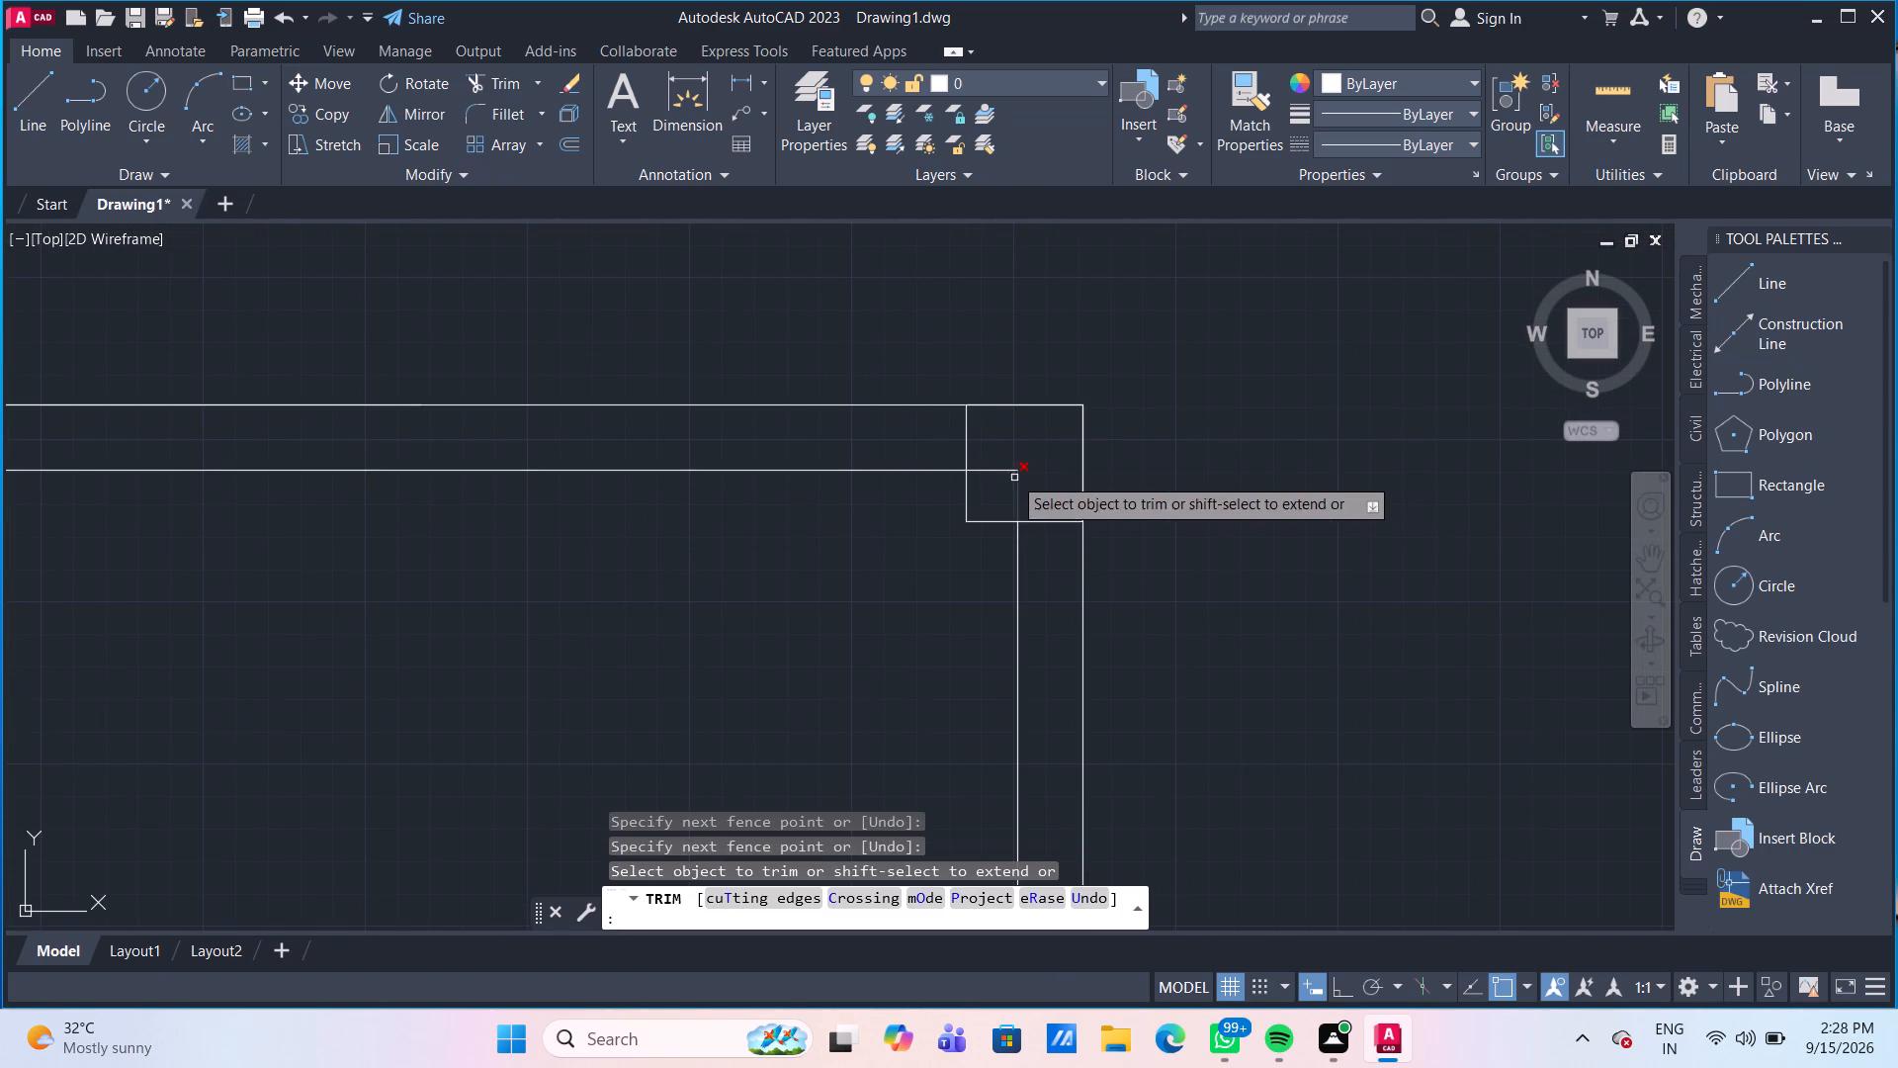
click(994, 455)
click(1034, 493)
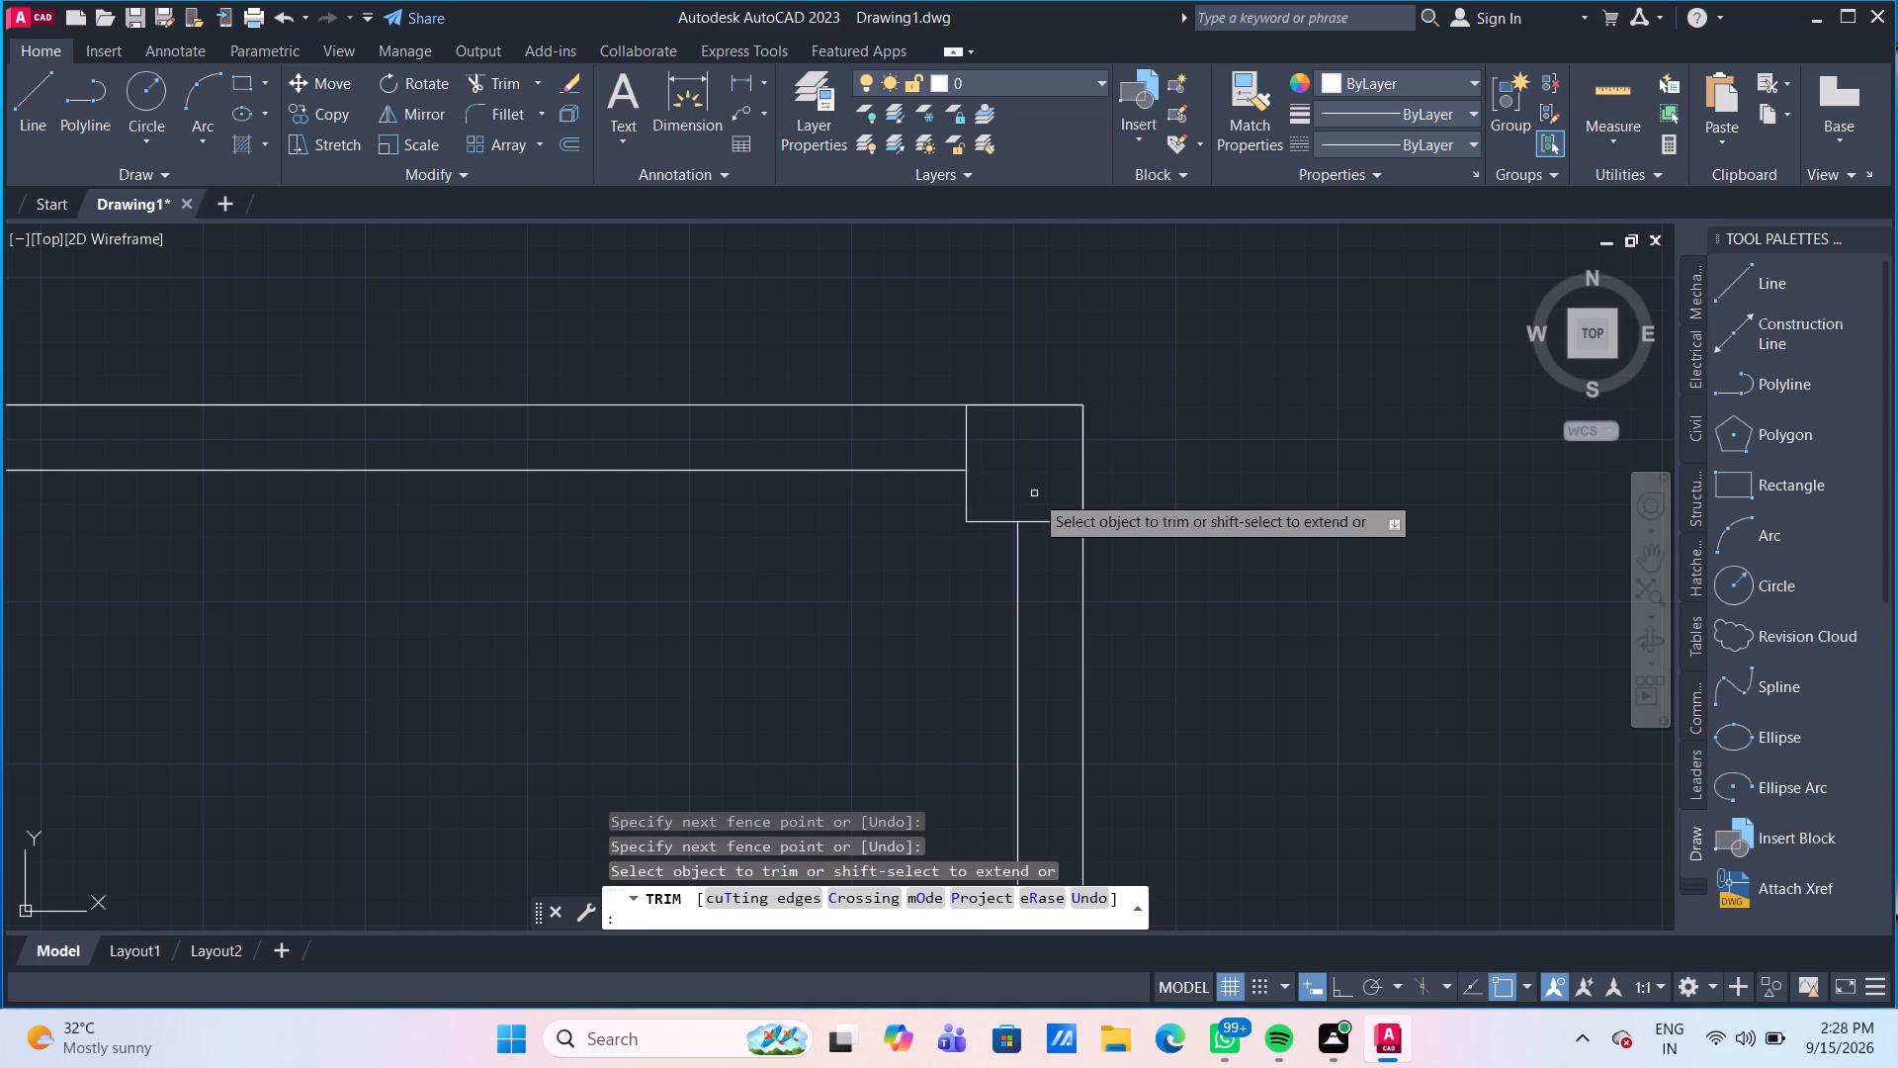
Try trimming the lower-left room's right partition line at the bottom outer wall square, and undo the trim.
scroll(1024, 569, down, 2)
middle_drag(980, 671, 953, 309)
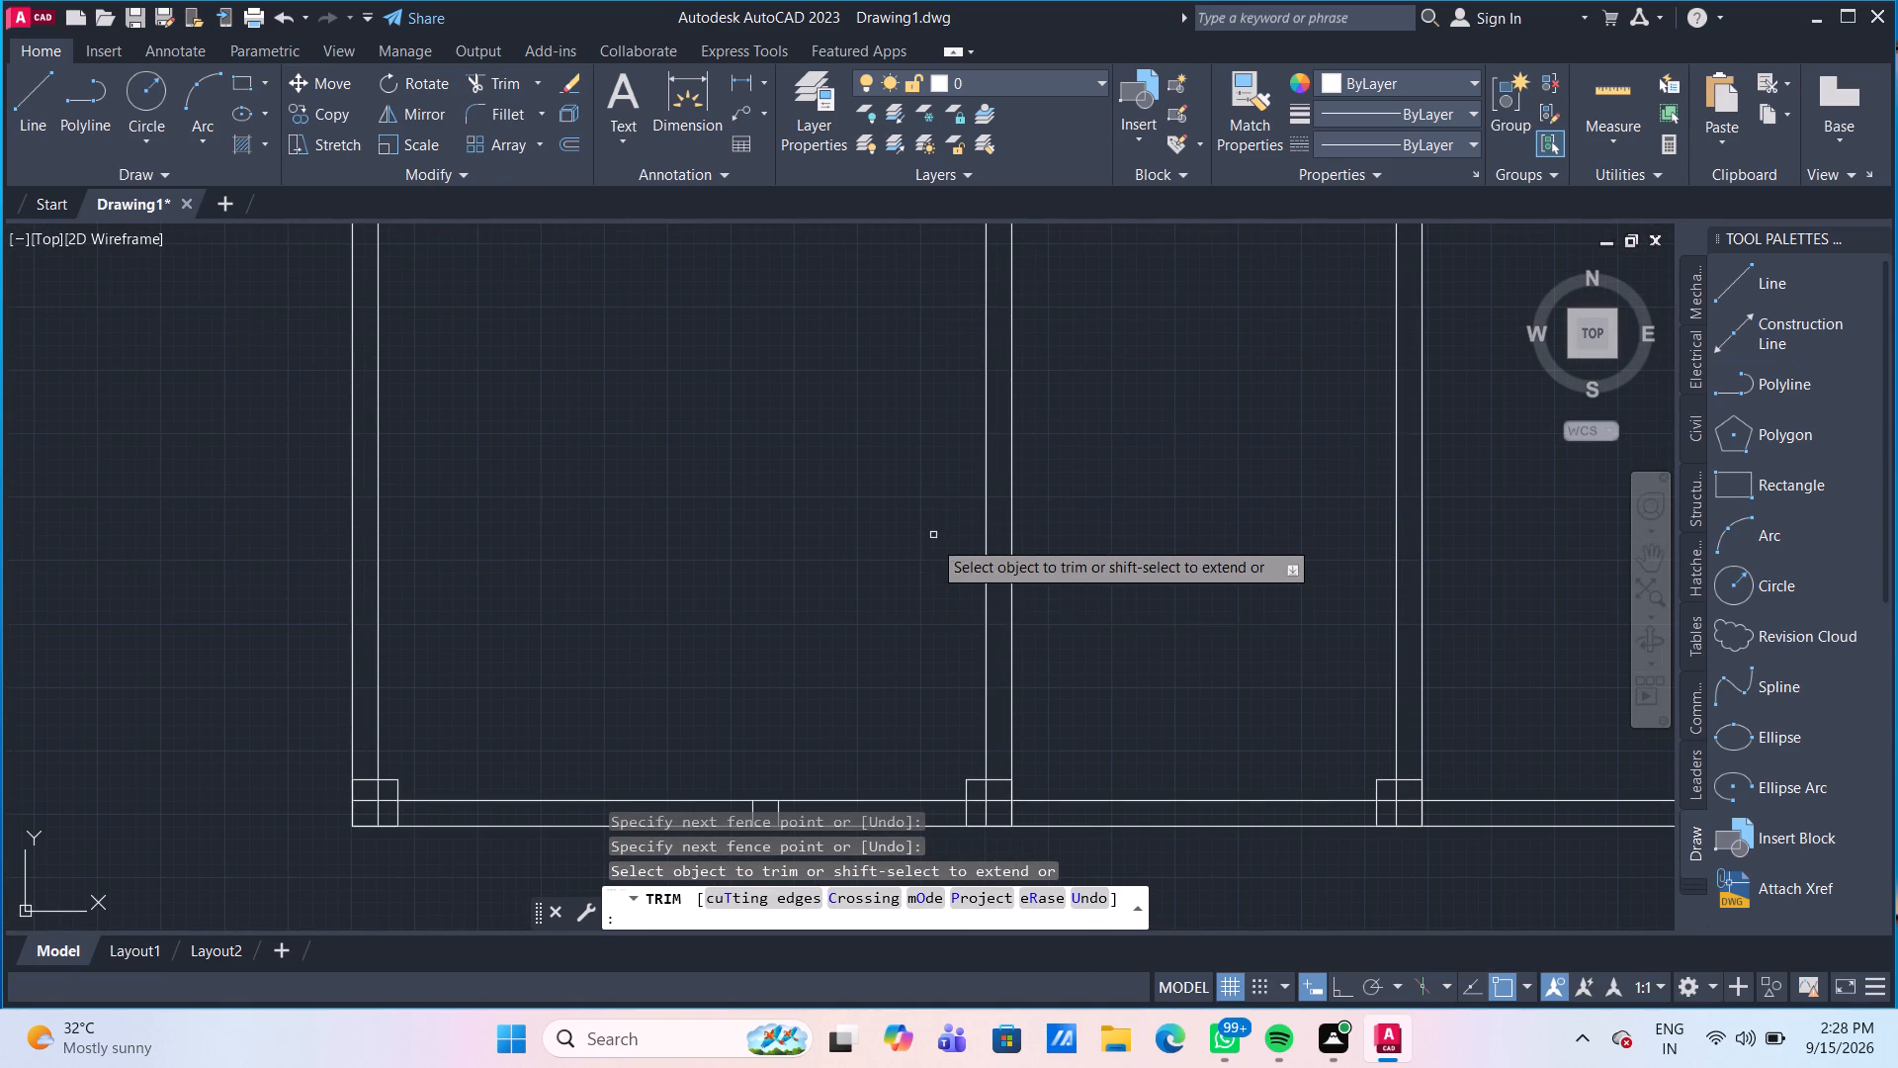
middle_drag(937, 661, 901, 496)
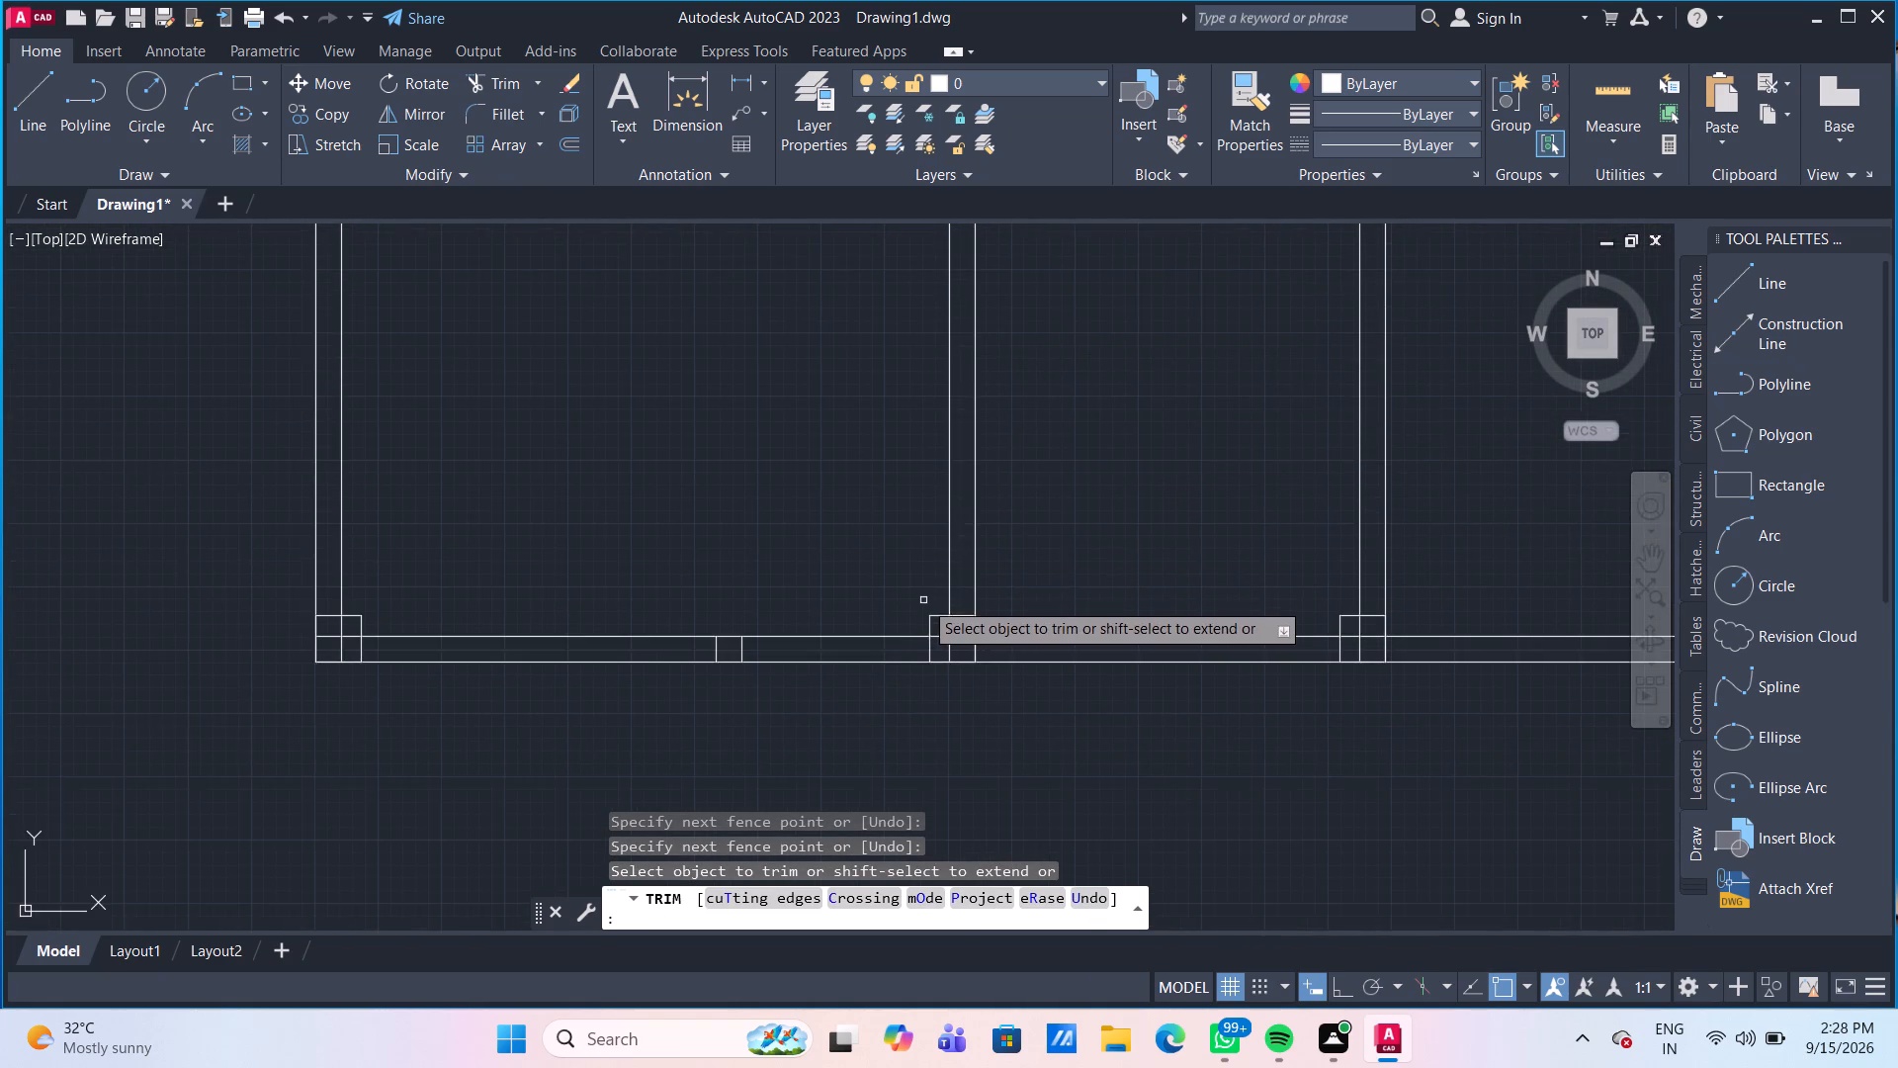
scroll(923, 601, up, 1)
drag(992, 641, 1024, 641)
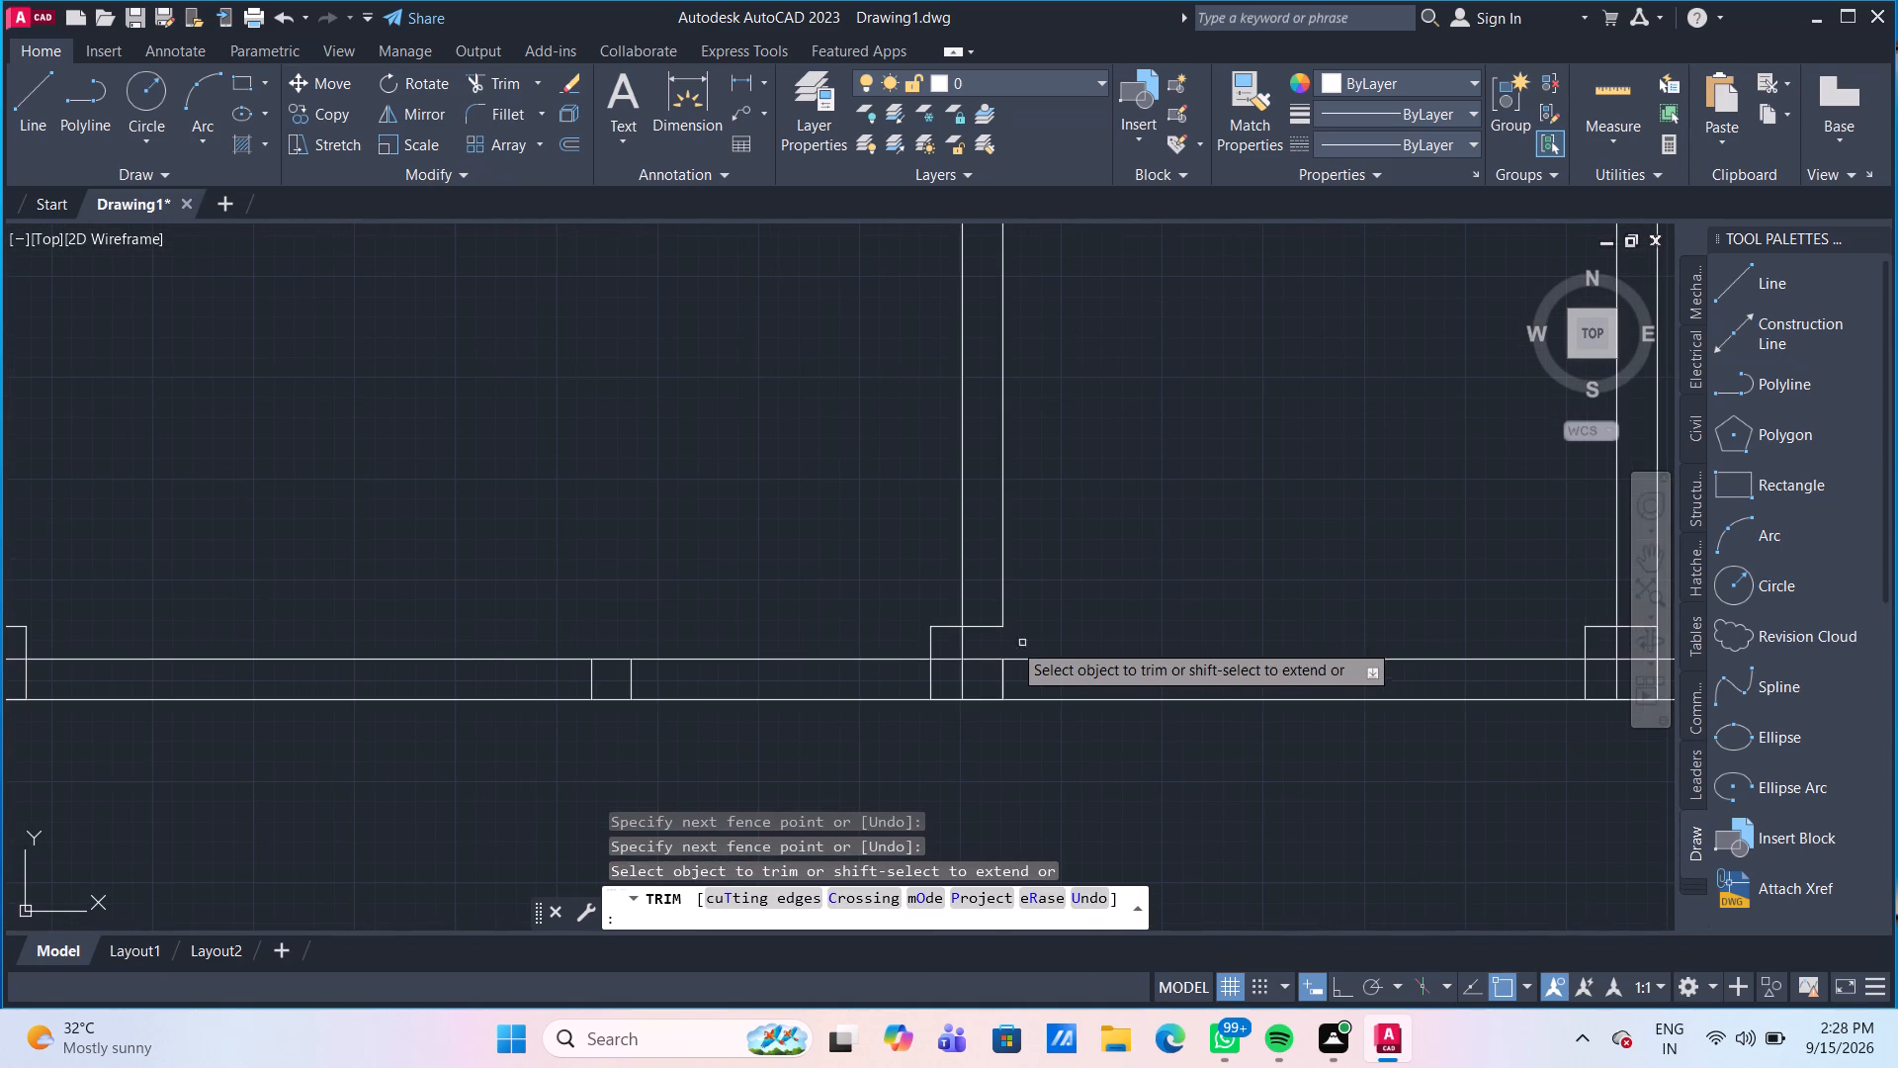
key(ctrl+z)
Trim the crossing lines inside the square where the lower-left room's right partition meets the bottom outer wall.
scroll(973, 556, down, 2)
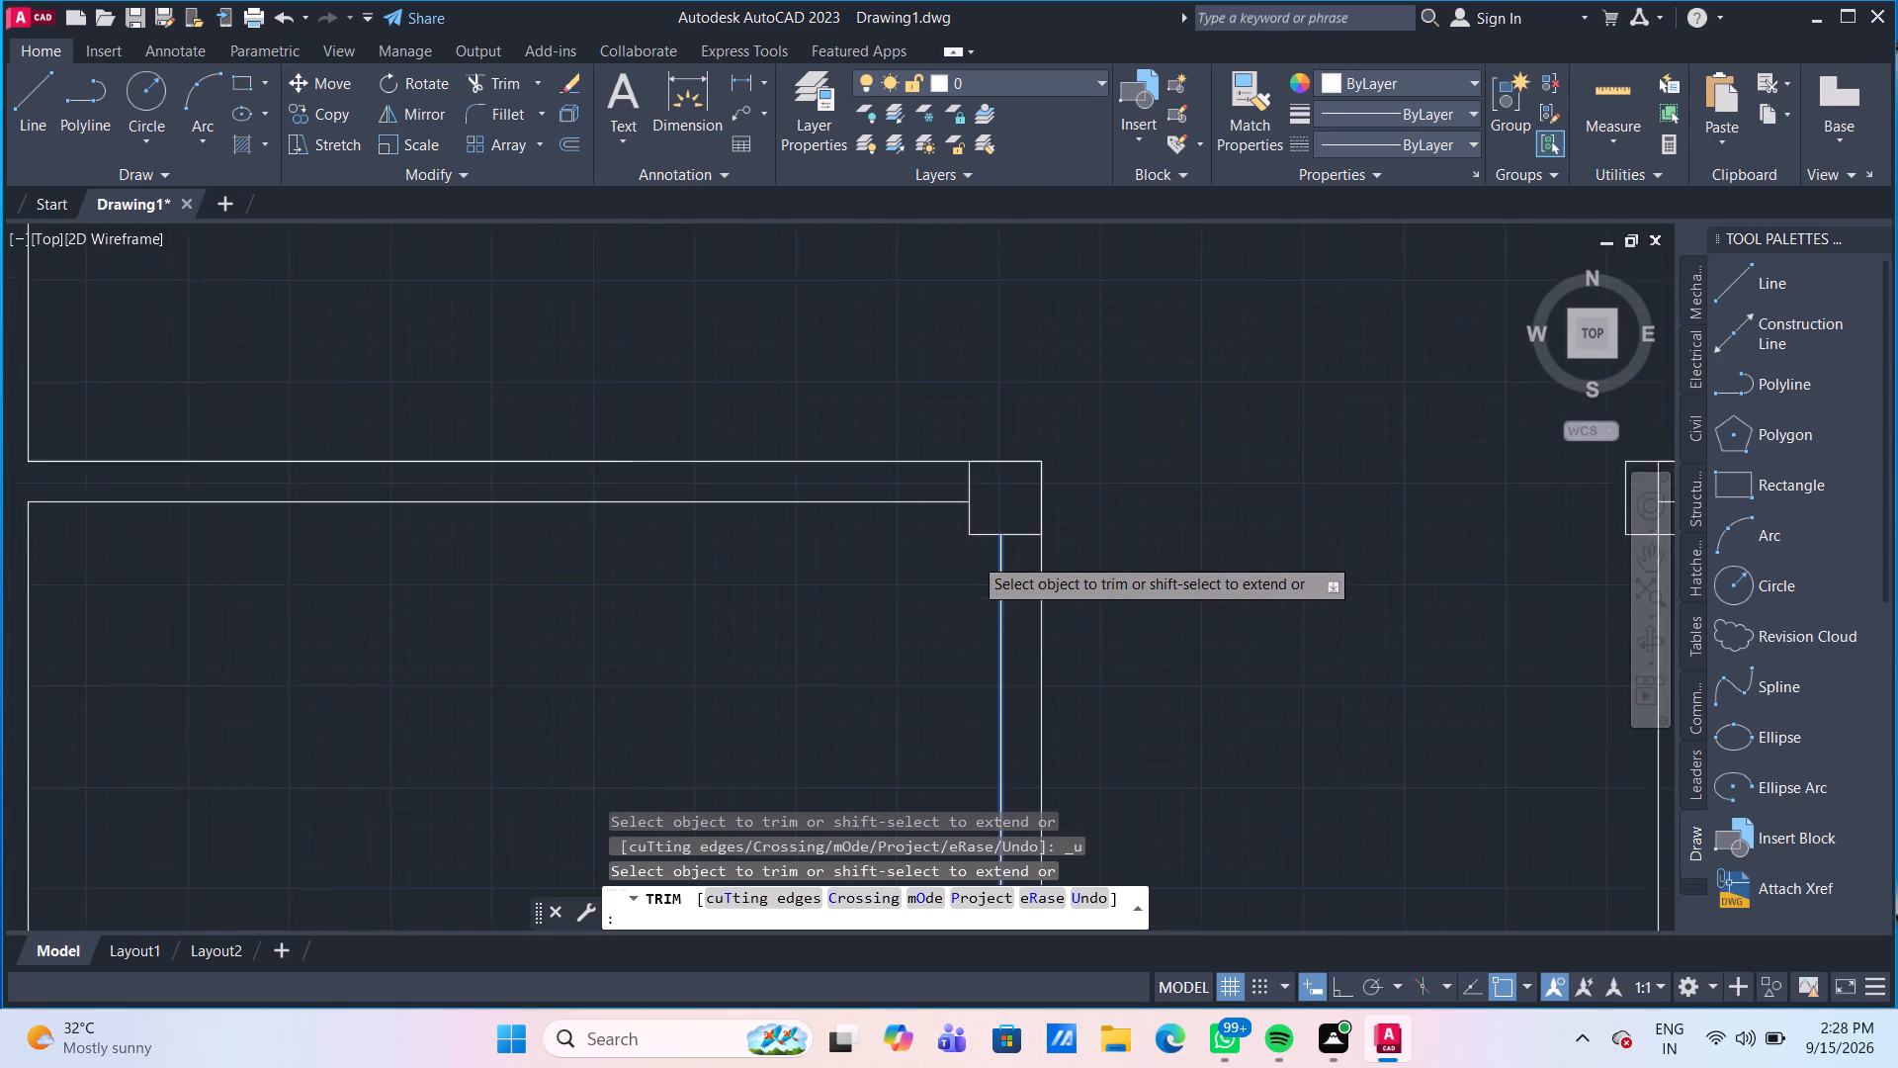
scroll(1020, 581, down, 2)
middle_drag(1019, 722, 974, 558)
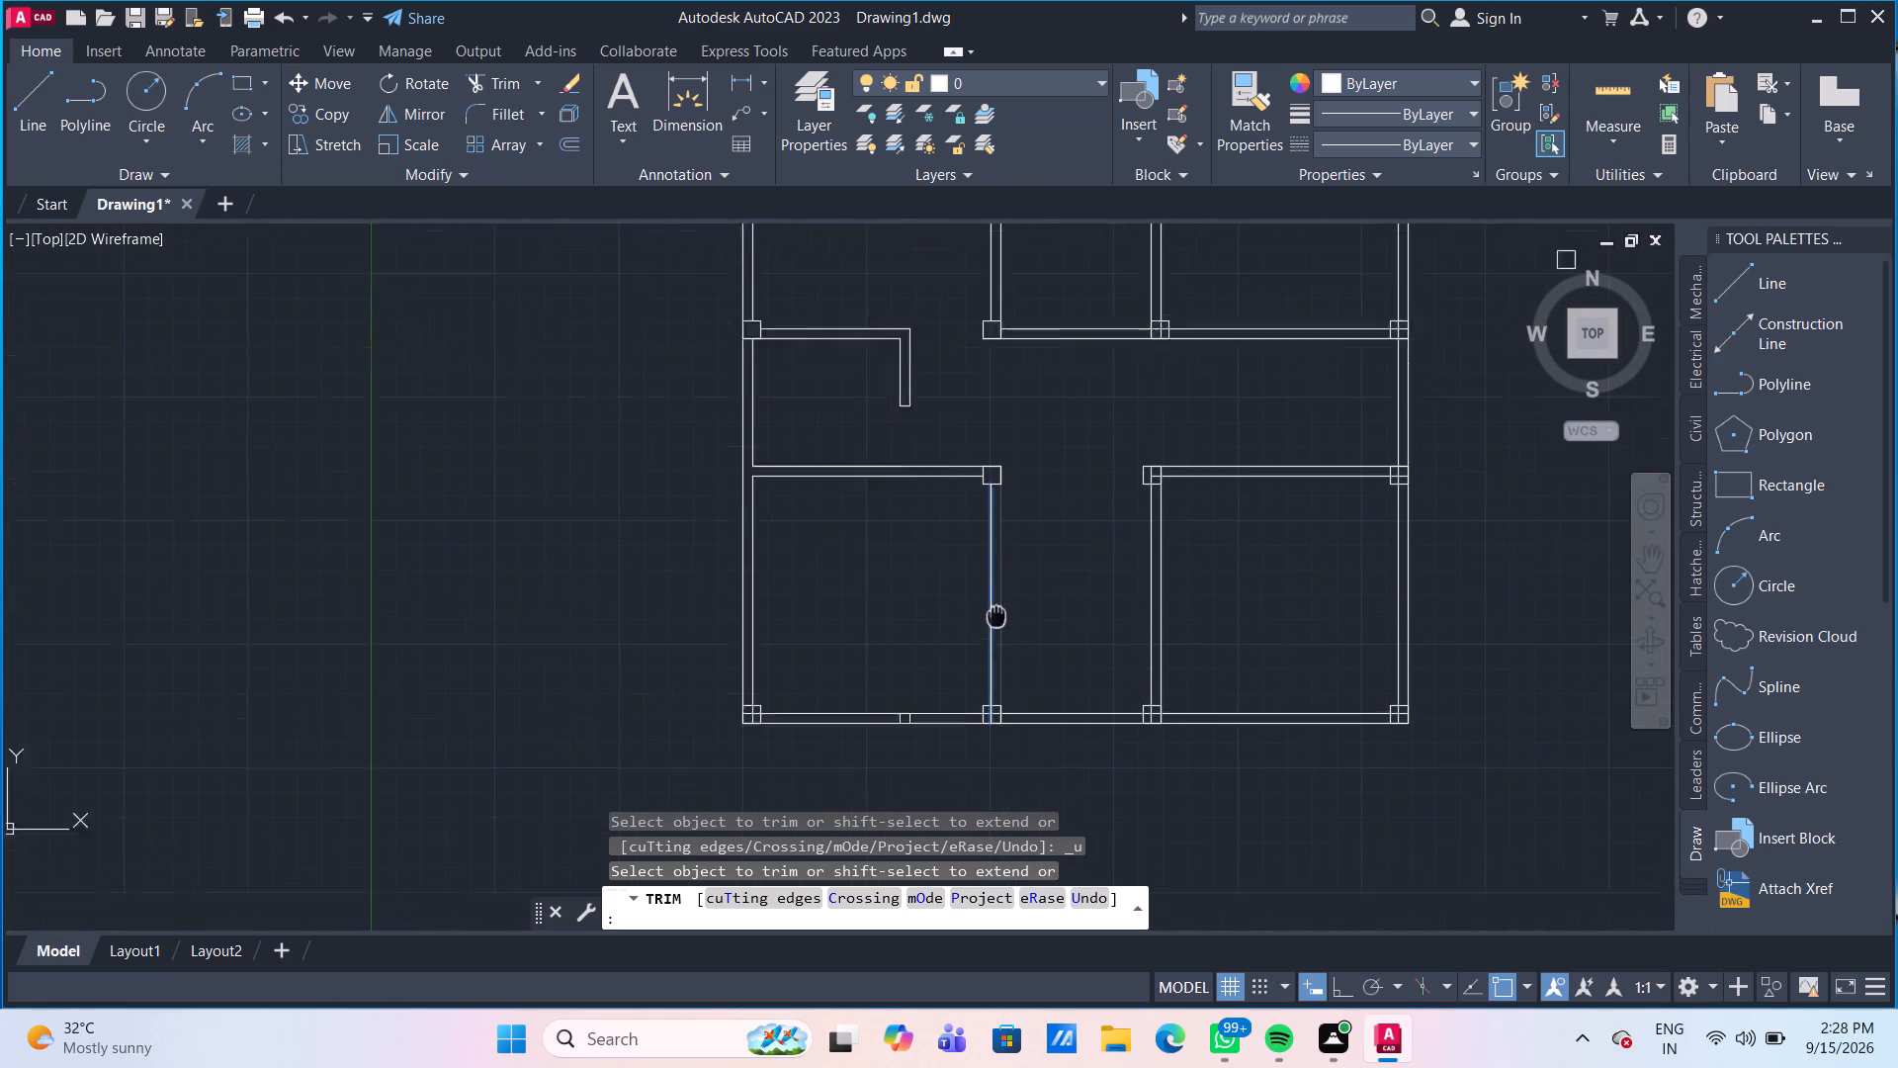
middle_drag(974, 558, 922, 459)
scroll(906, 590, up, 3)
scroll(916, 429, up, 3)
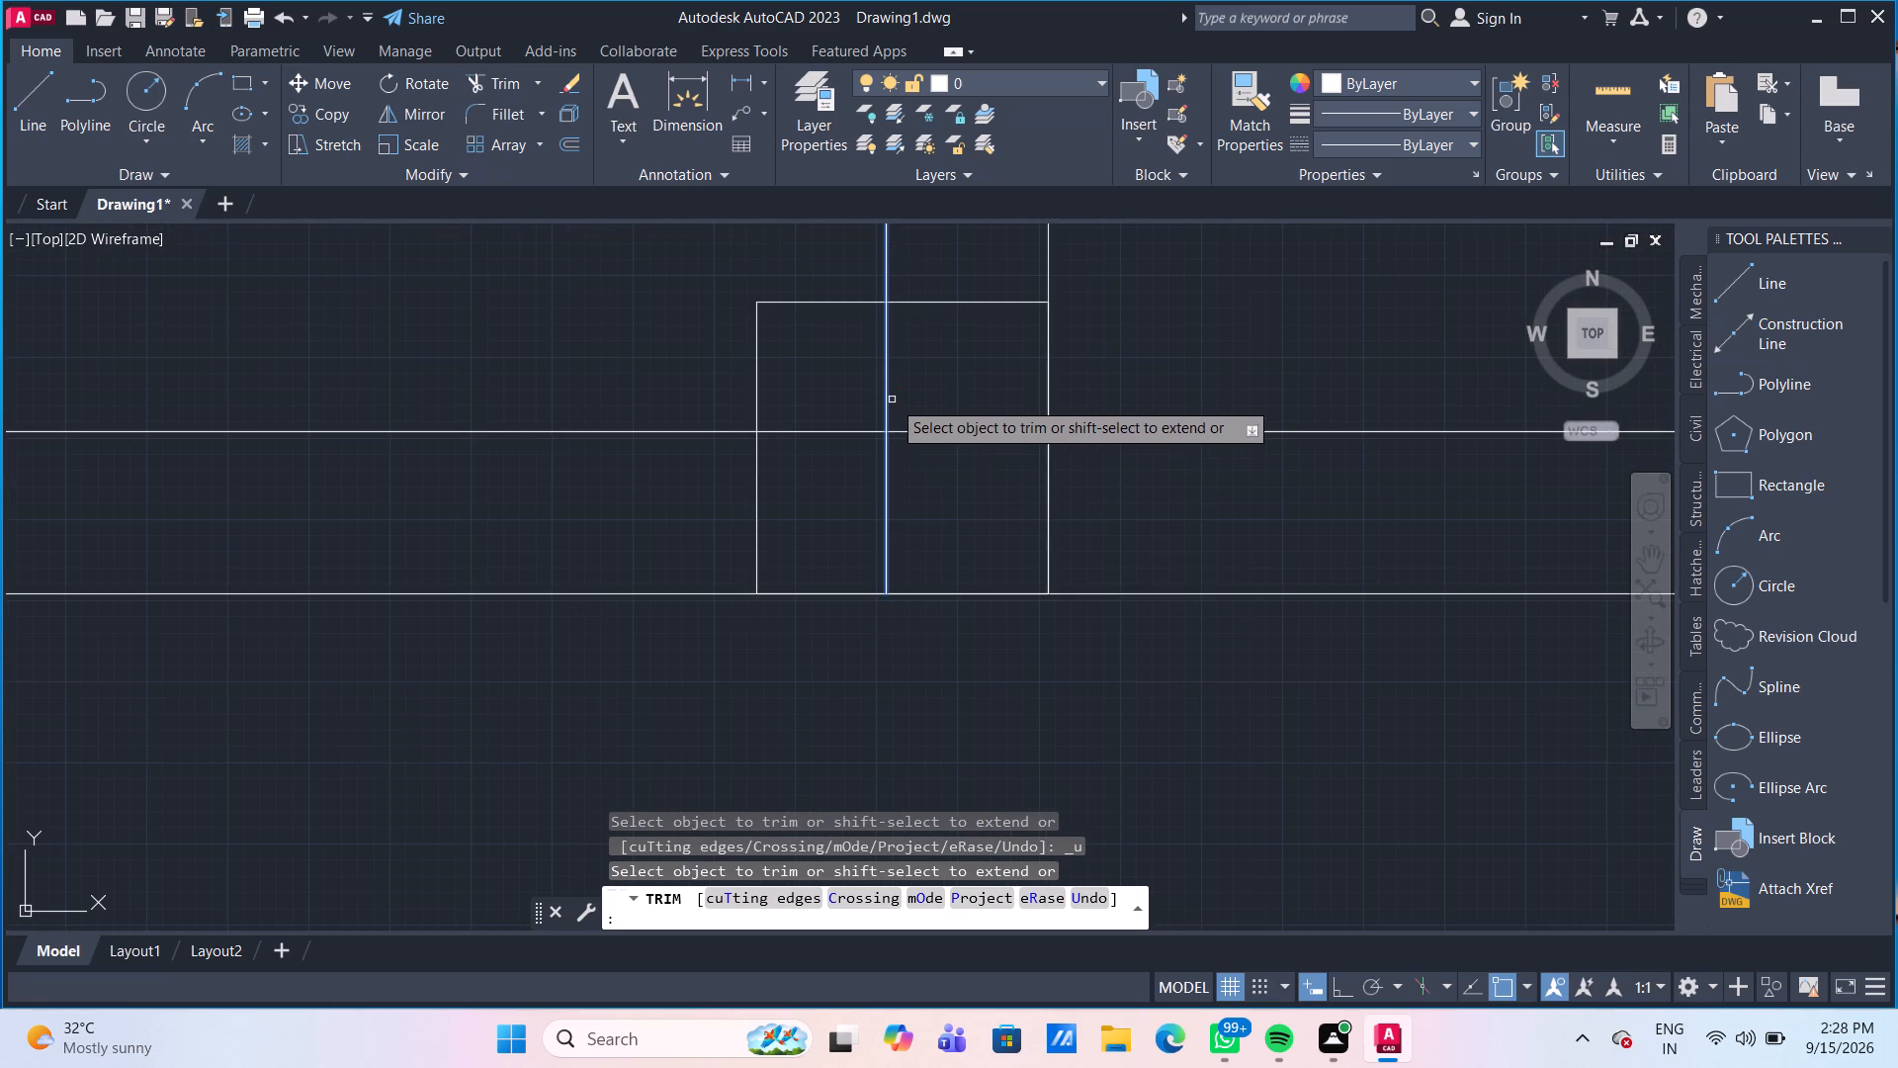
click(885, 389)
click(863, 408)
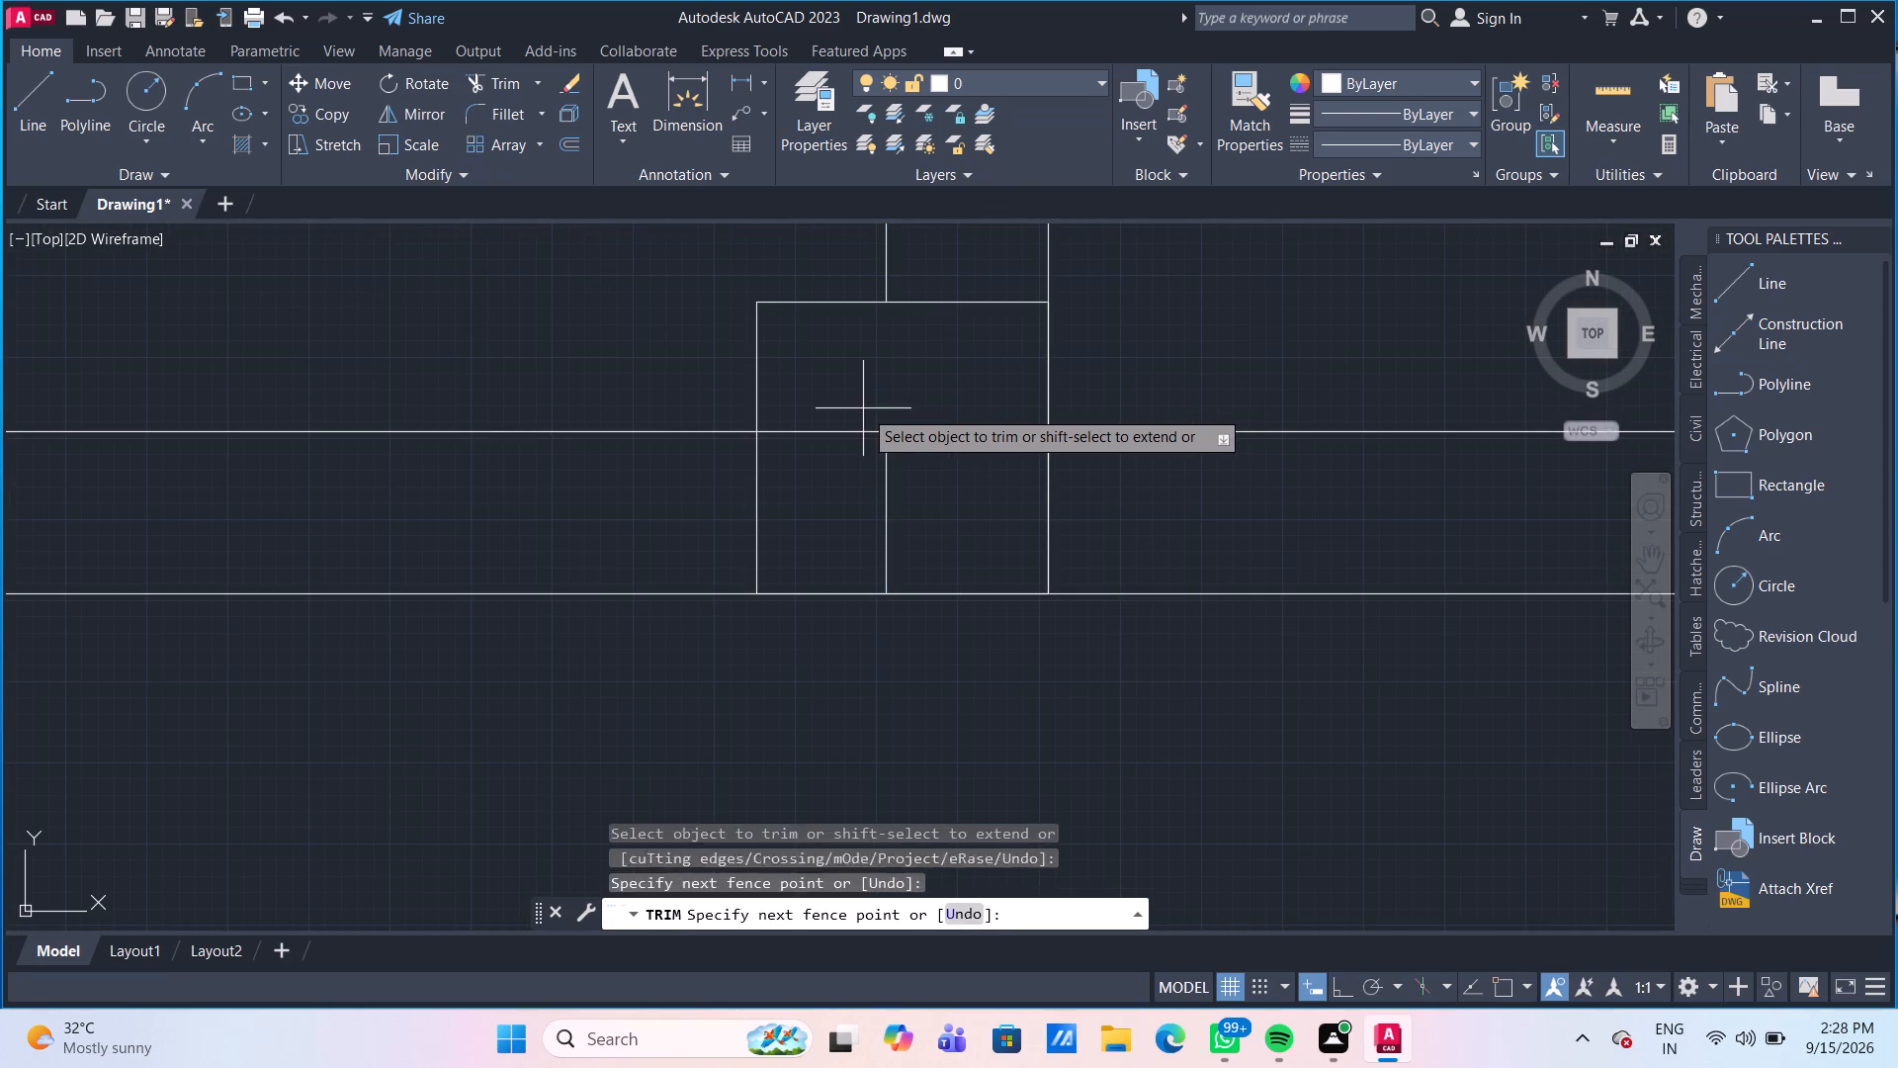
click(837, 467)
drag(863, 502, 873, 496)
click(967, 409)
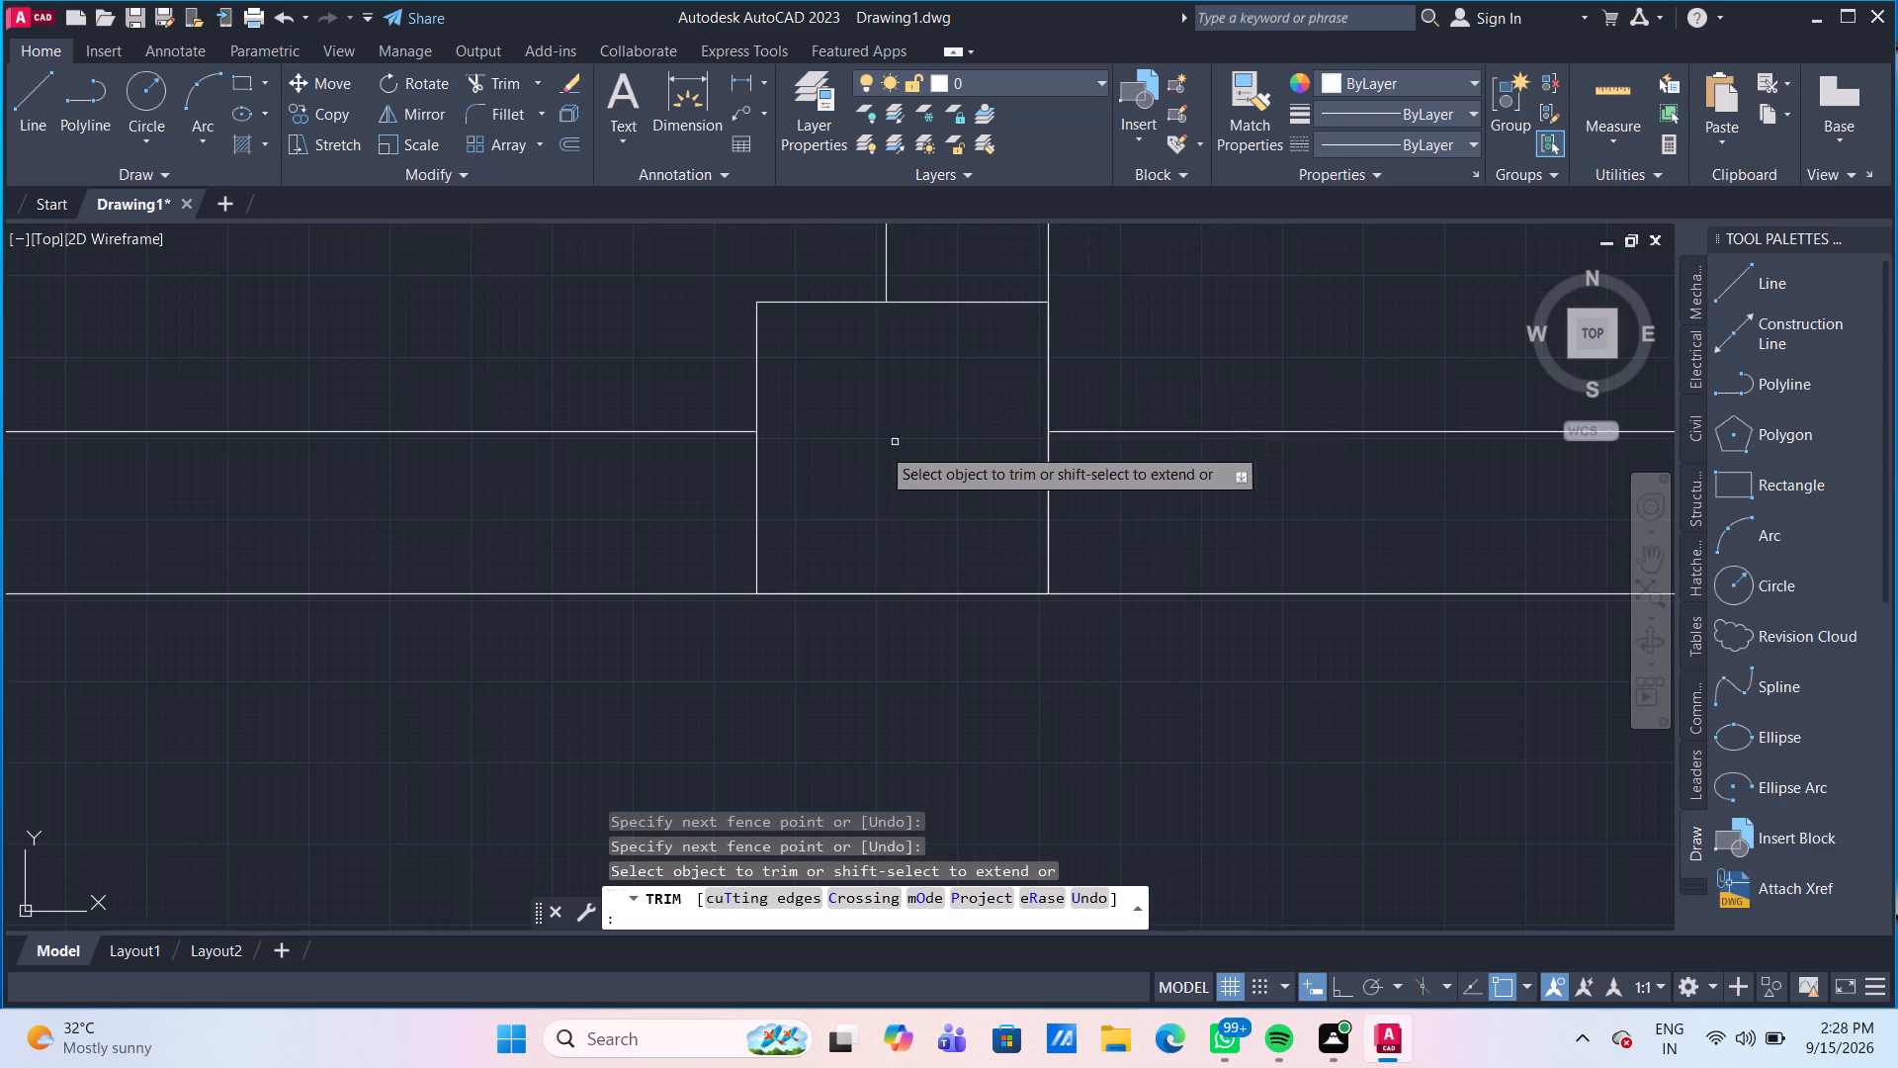
Trim away the two stray short vertical lines inside the bottom outer wall of the lower-left room.
scroll(753, 449, down, 3)
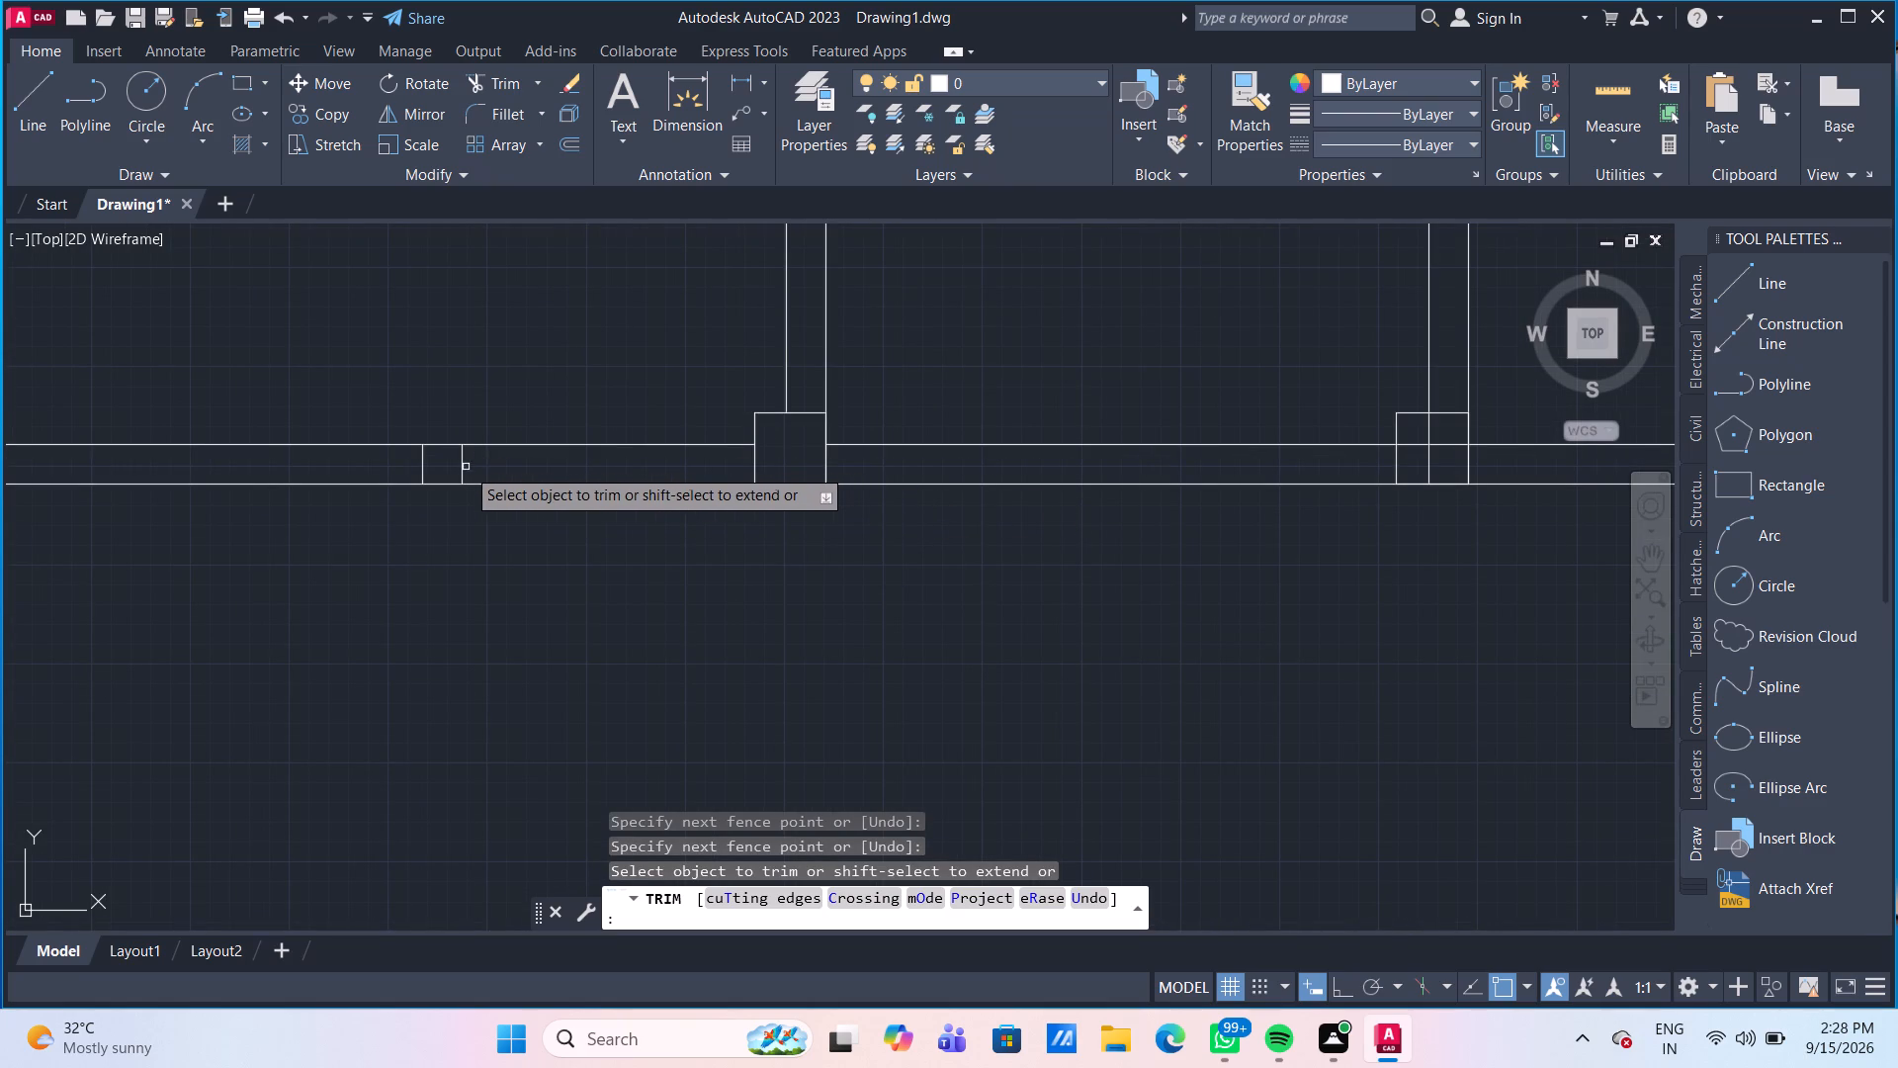
drag(463, 467, 452, 467)
click(424, 458)
Trim the crossing wall lines inside the square at the bottom-left corner of the outer walls.
scroll(354, 554, down, 2)
scroll(201, 534, up, 1)
middle_drag(206, 532, 490, 624)
scroll(459, 605, up, 1)
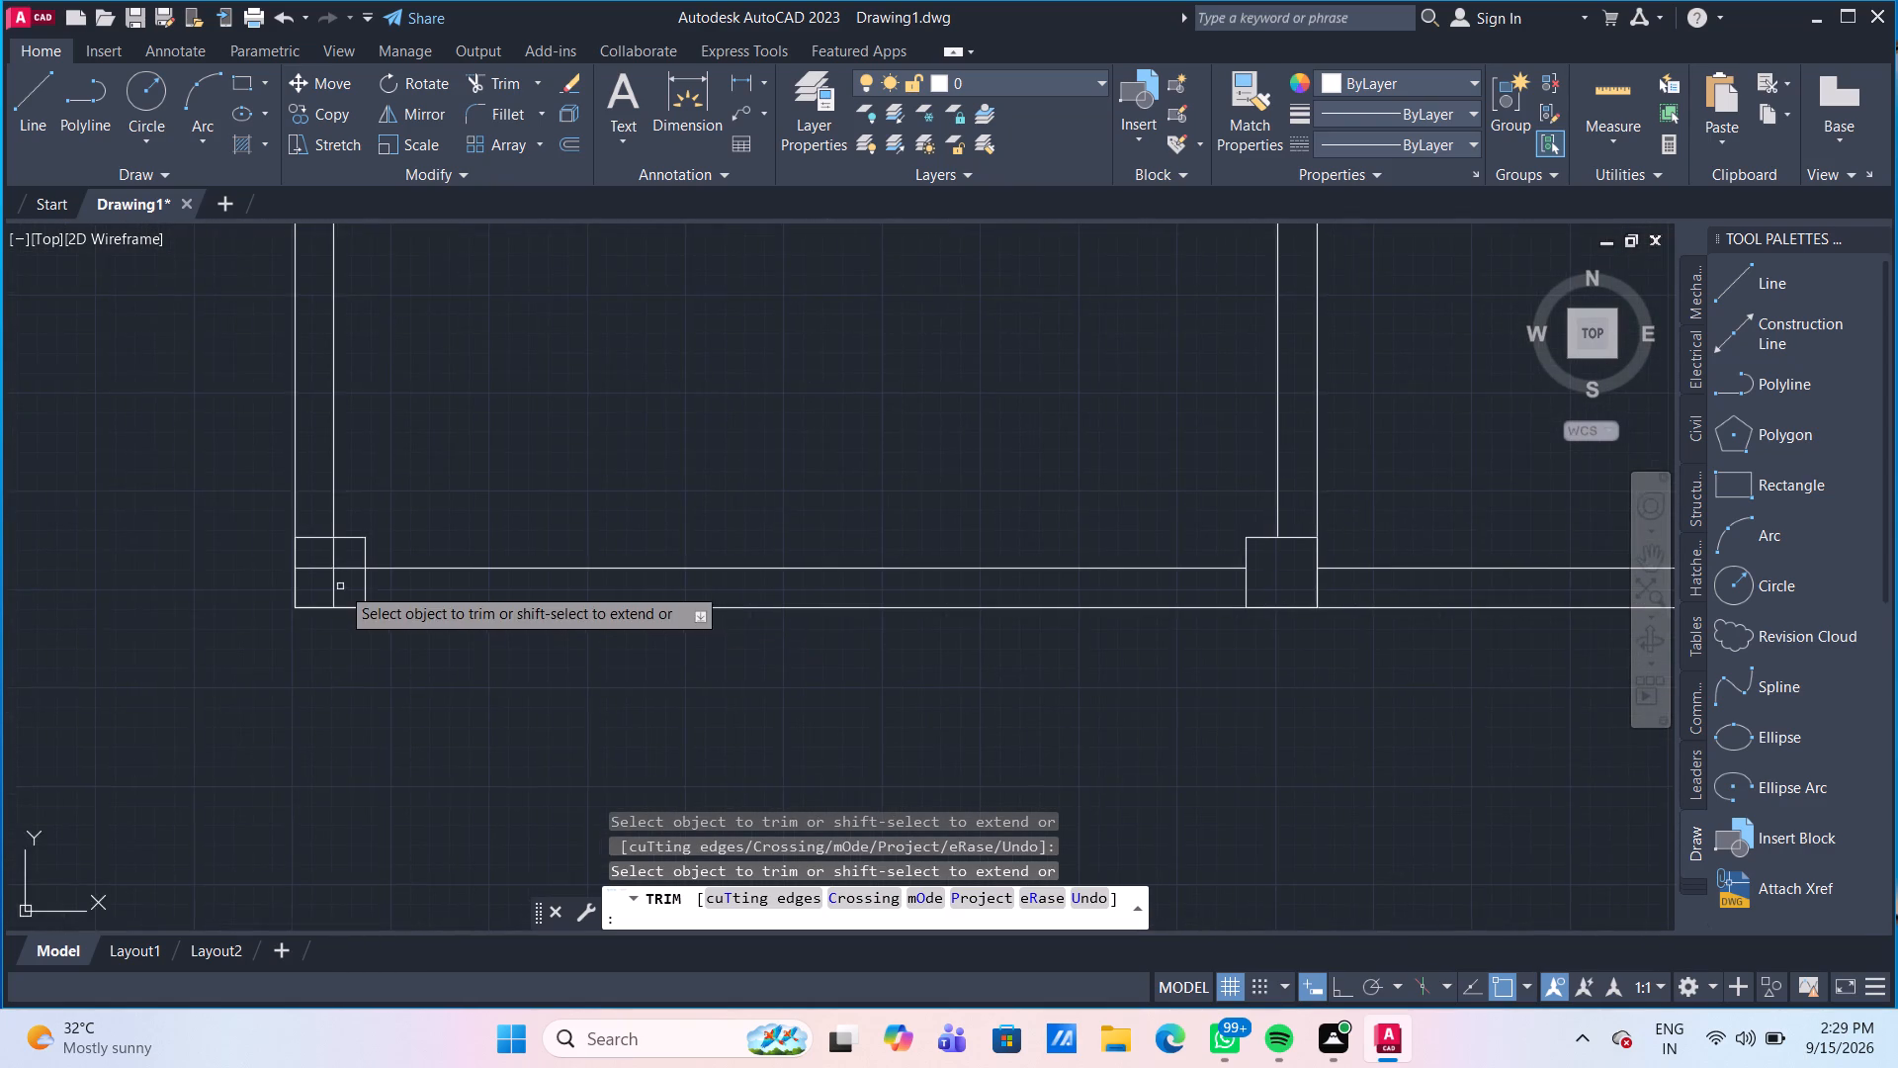
scroll(340, 585, up, 3)
click(290, 428)
click(364, 548)
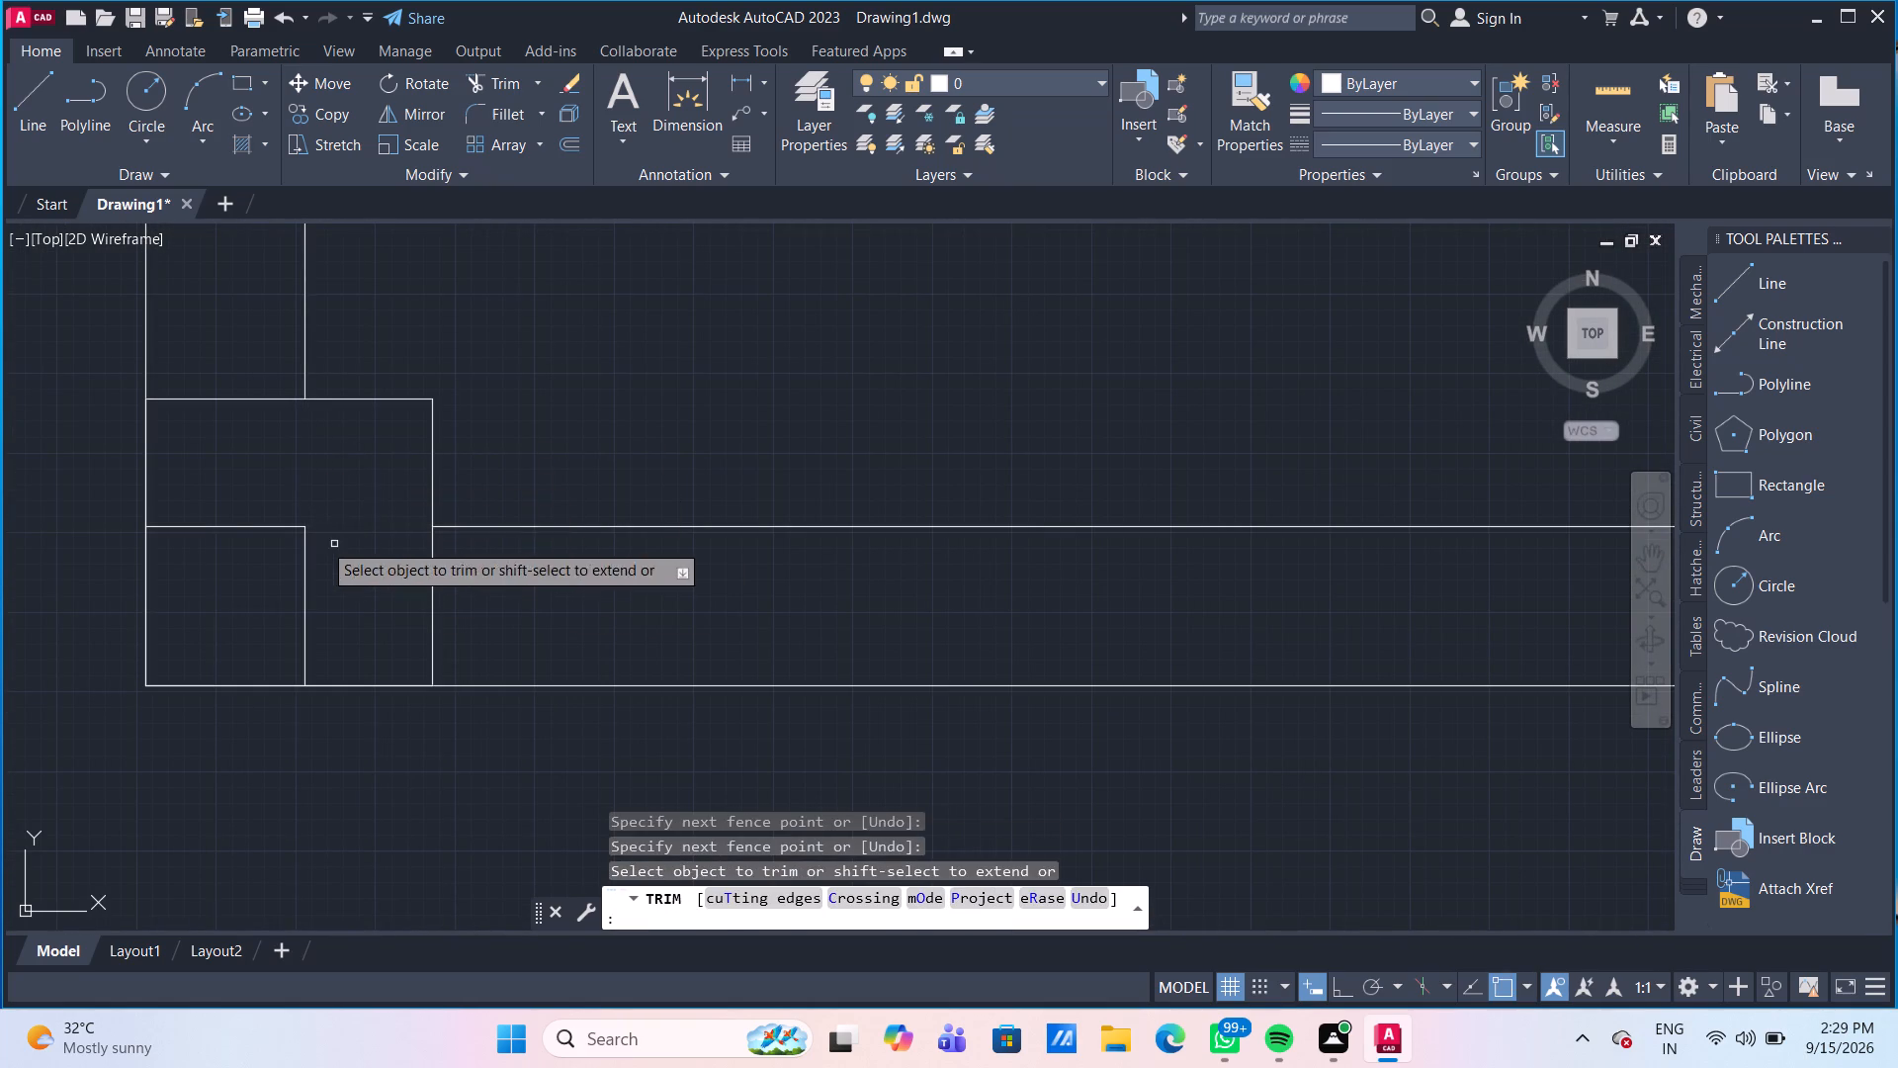
click(236, 477)
click(321, 586)
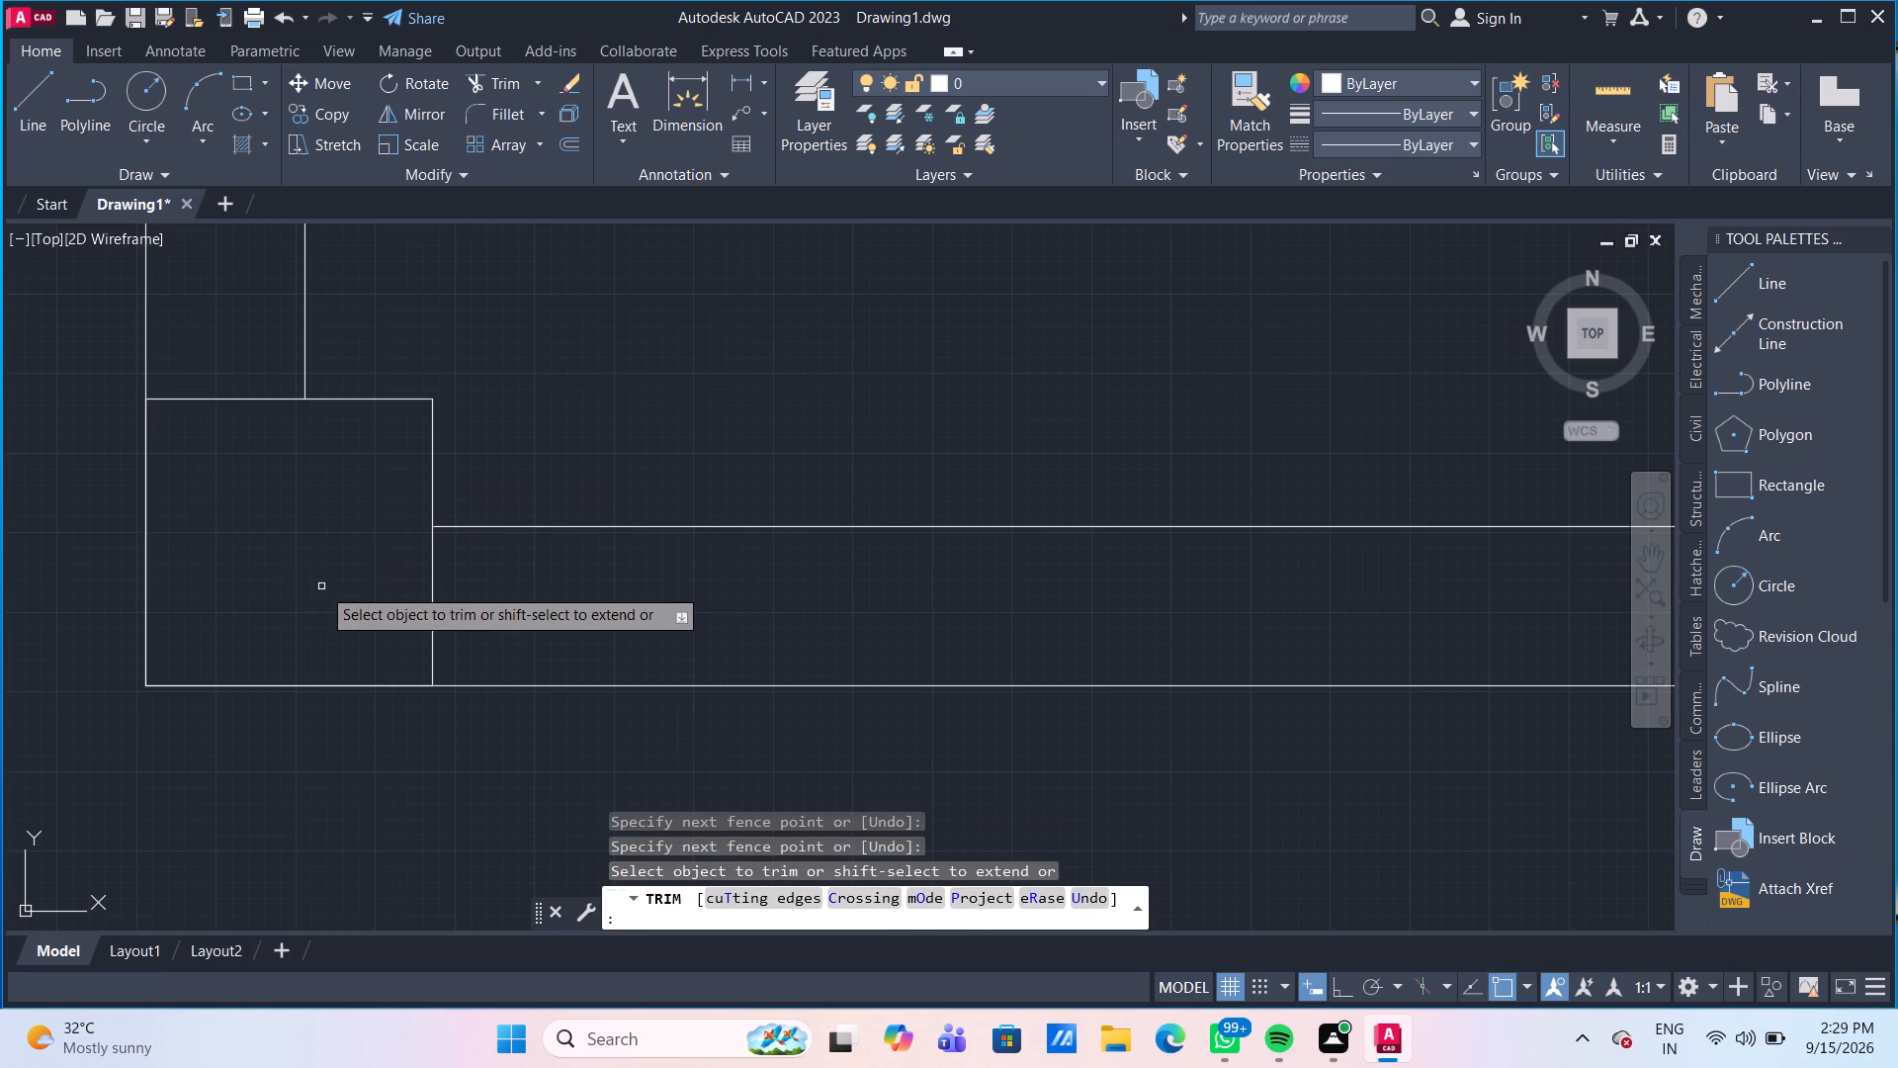
Trim the overlapping lines inside the middle square of the upper-right horizontal partition, where a vertical partition meets it from above.
scroll(561, 479, down, 4)
scroll(693, 435, down, 3)
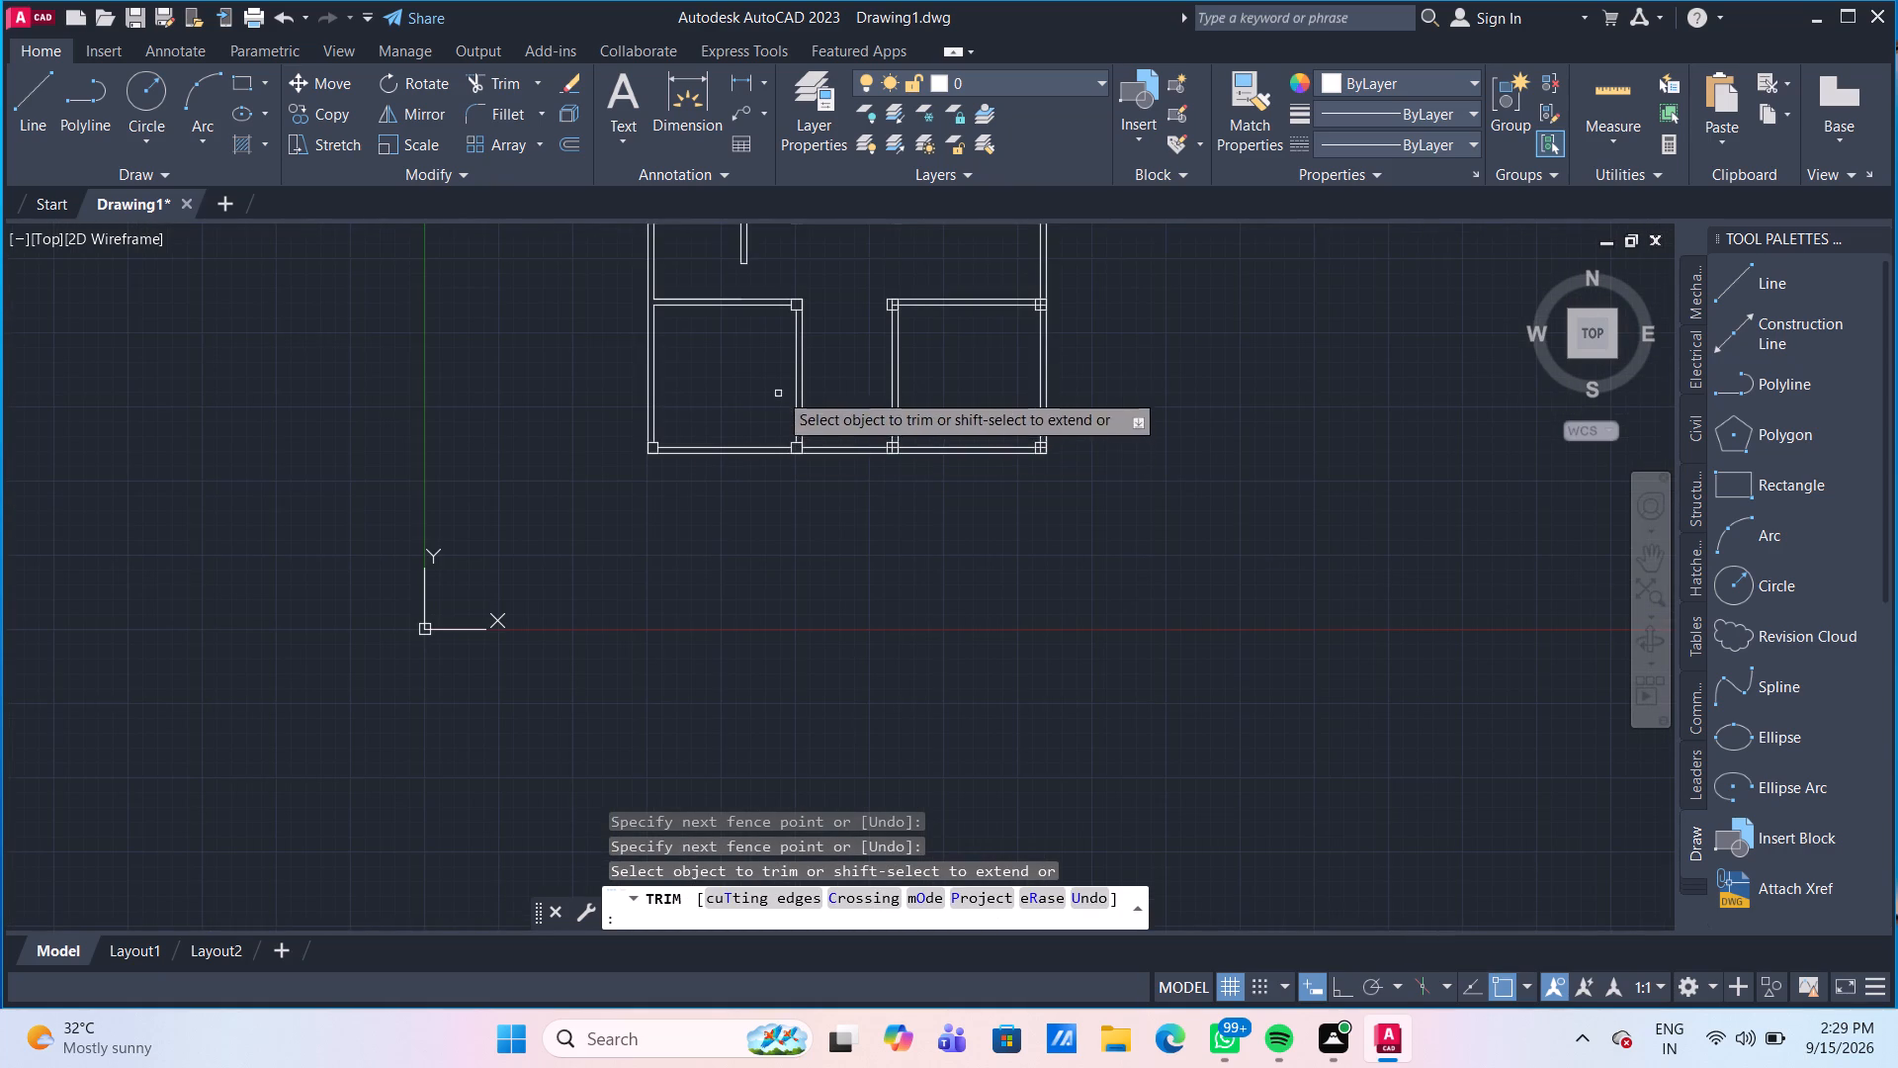
middle_drag(775, 383, 671, 562)
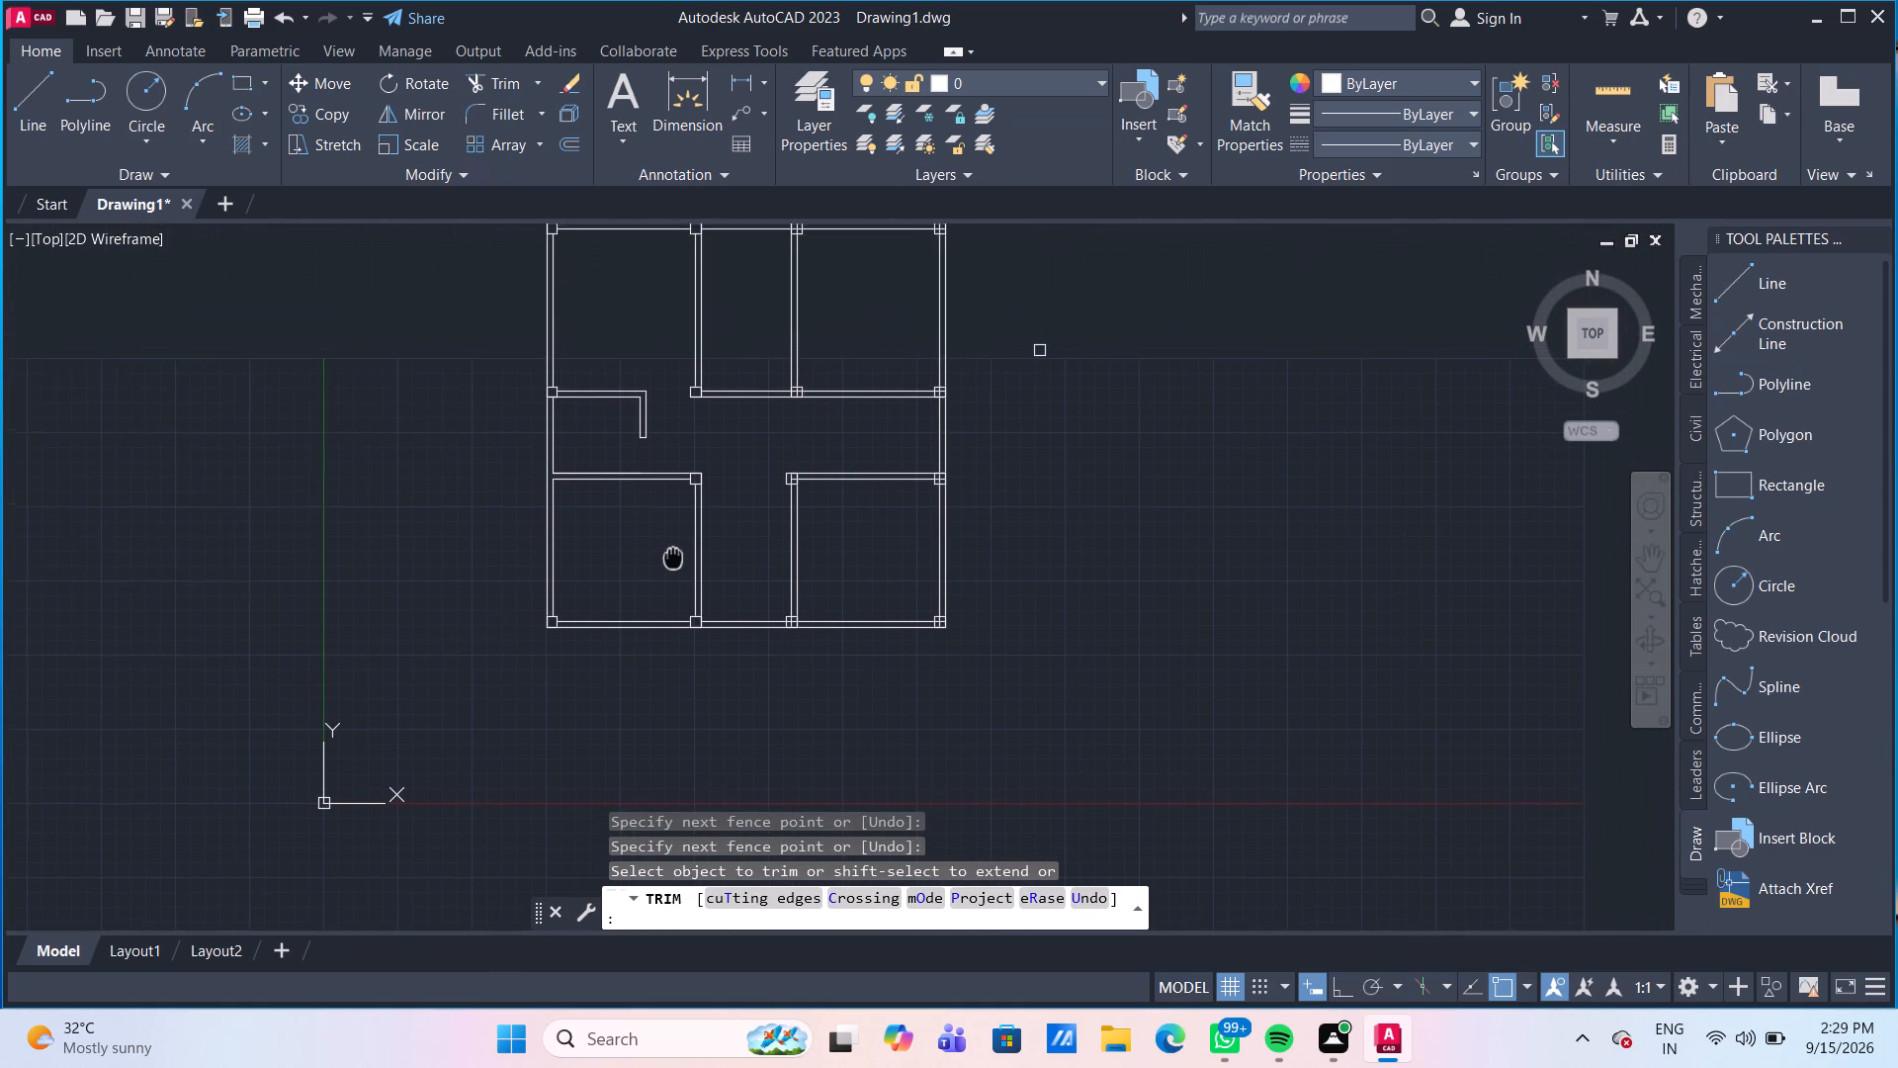
middle_drag(671, 562, 646, 583)
scroll(759, 431, up, 2)
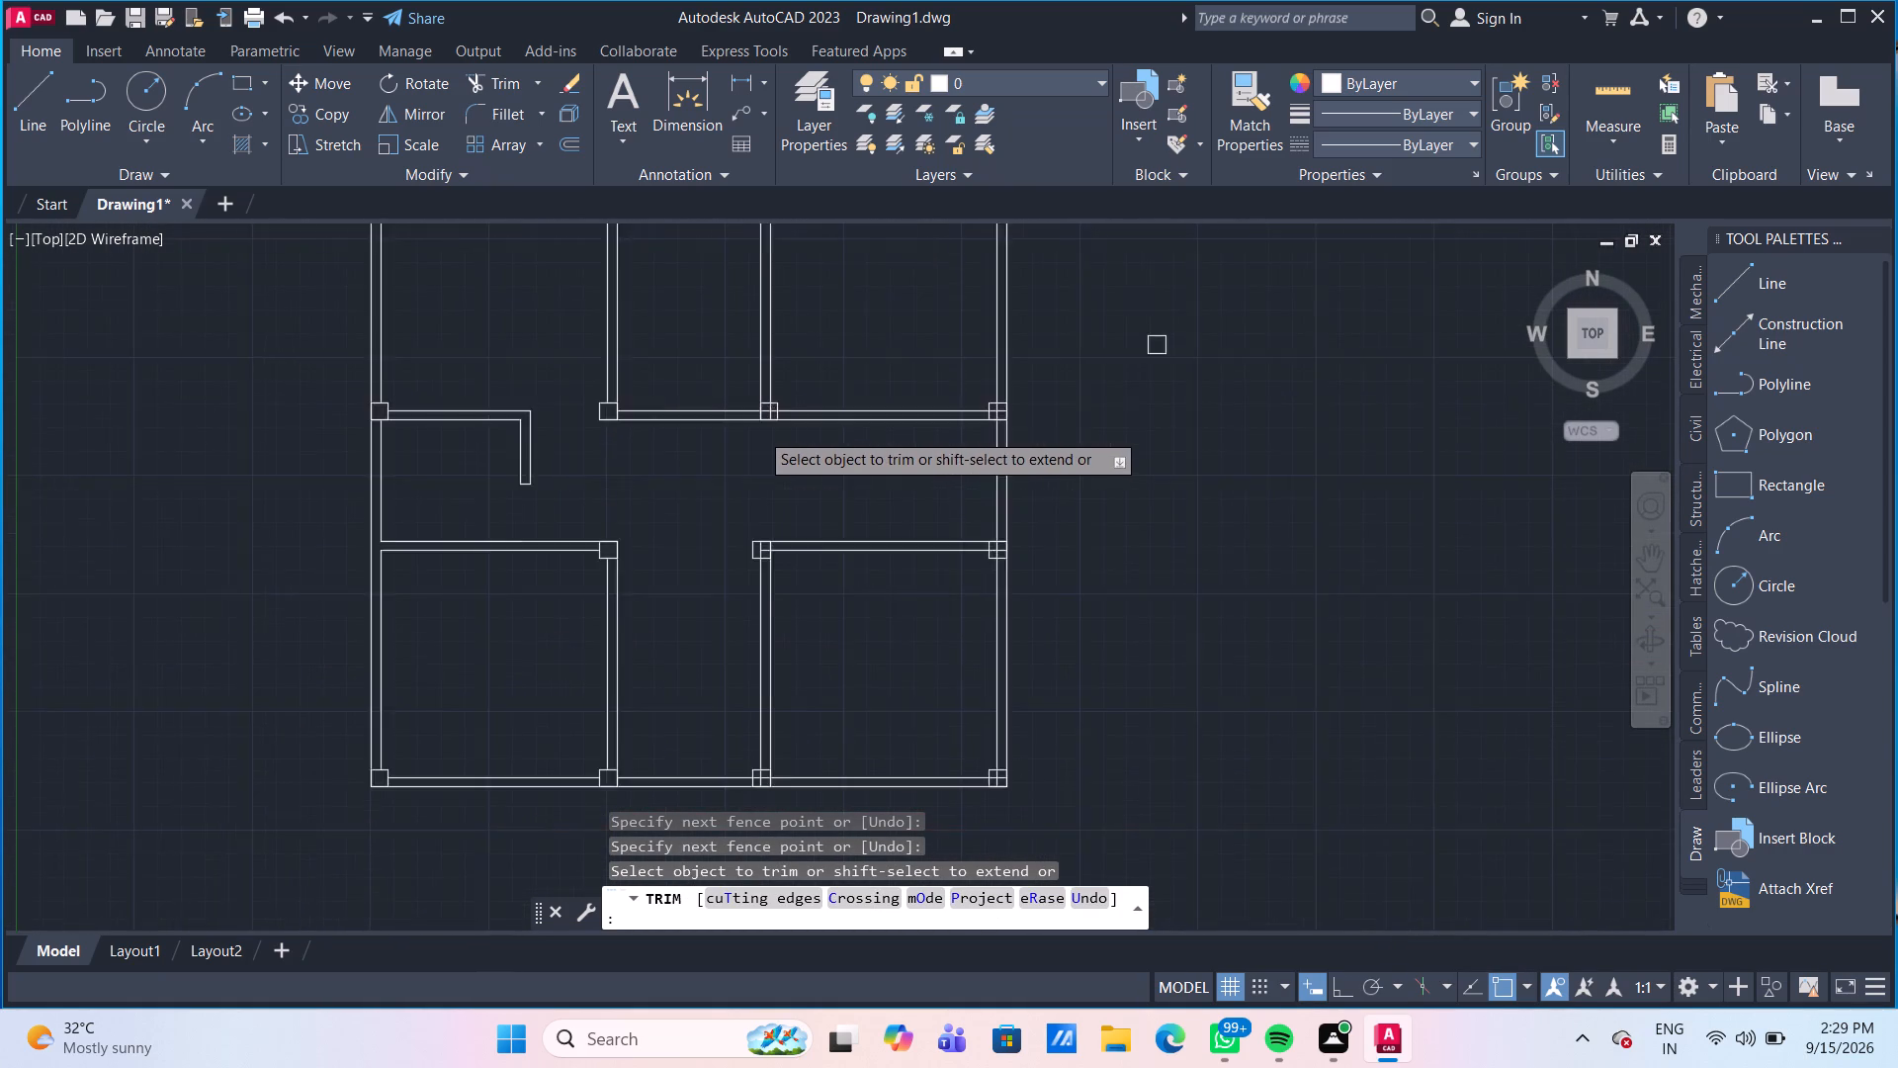
scroll(759, 431, up, 4)
click(752, 305)
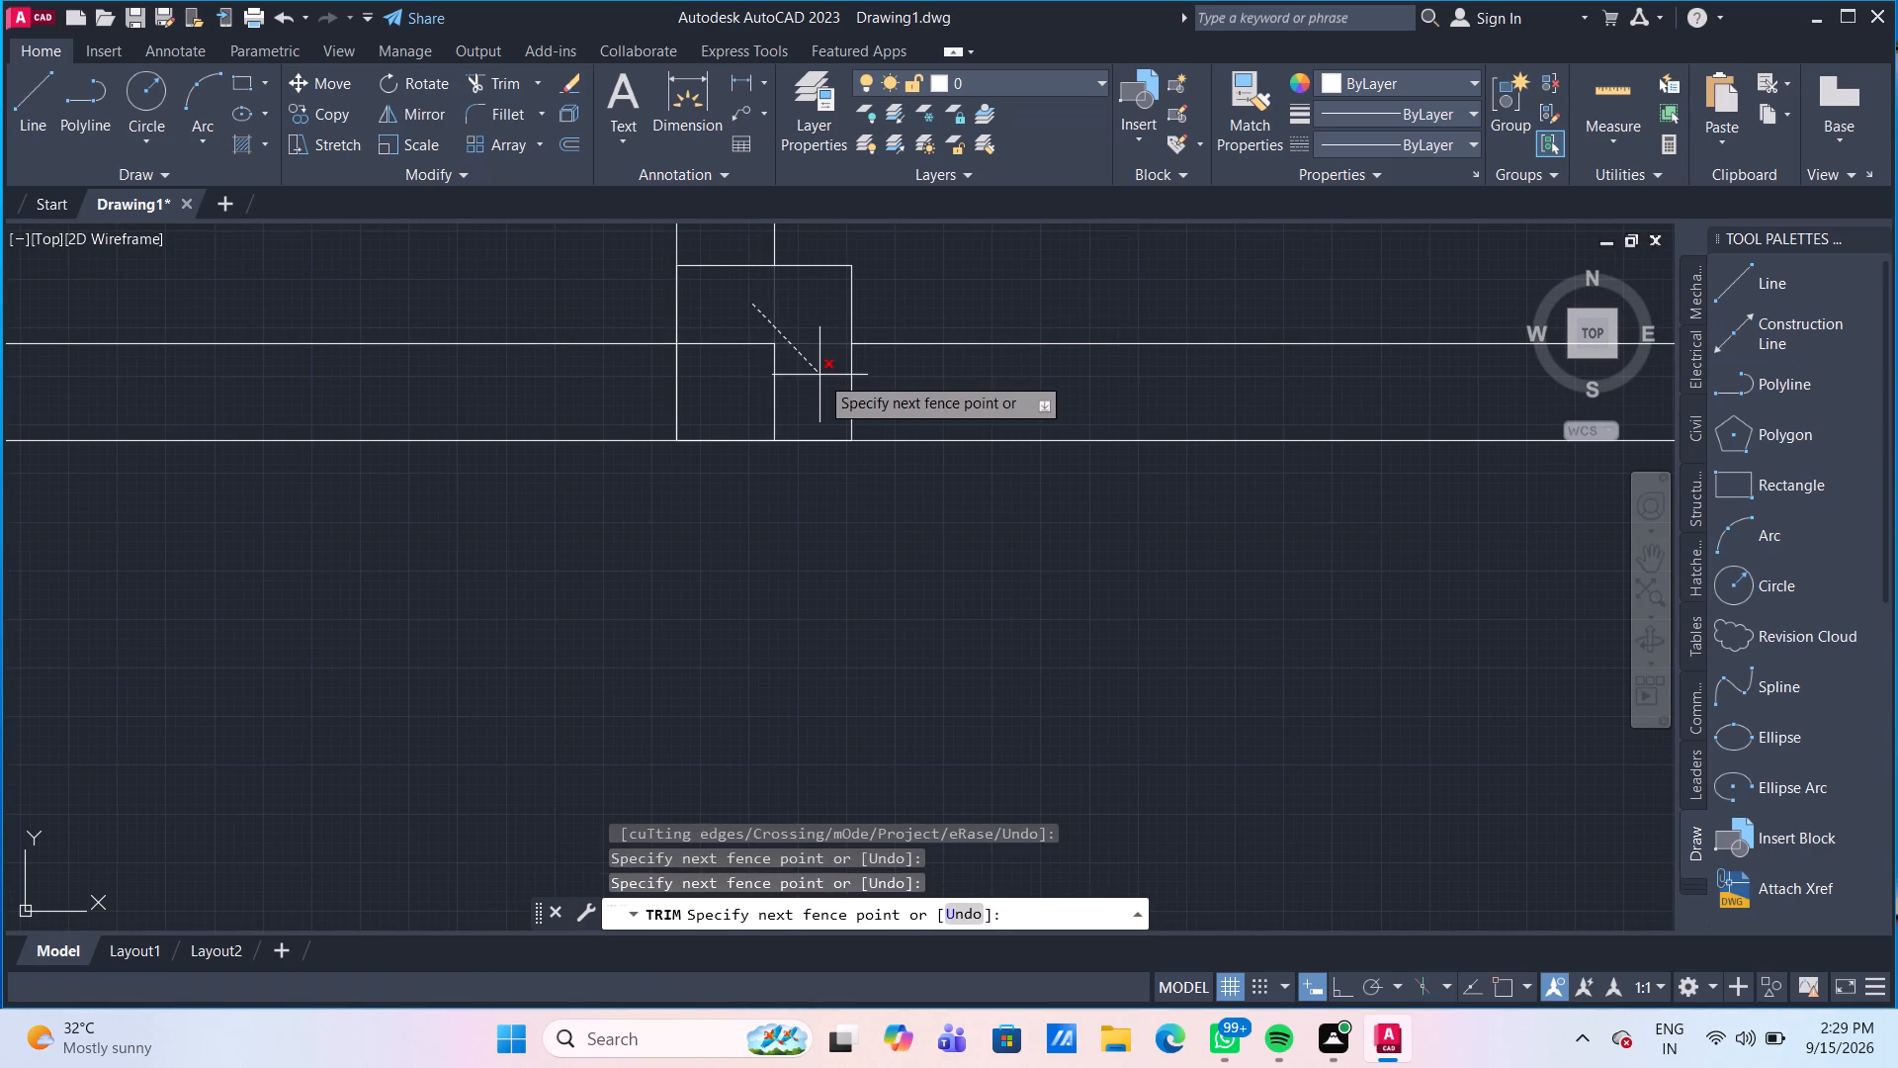
click(820, 375)
drag(691, 321, 703, 330)
click(808, 407)
Trim the overlapping wall lines inside the square at the top-left corner of the lower-right room.
scroll(793, 405, down, 3)
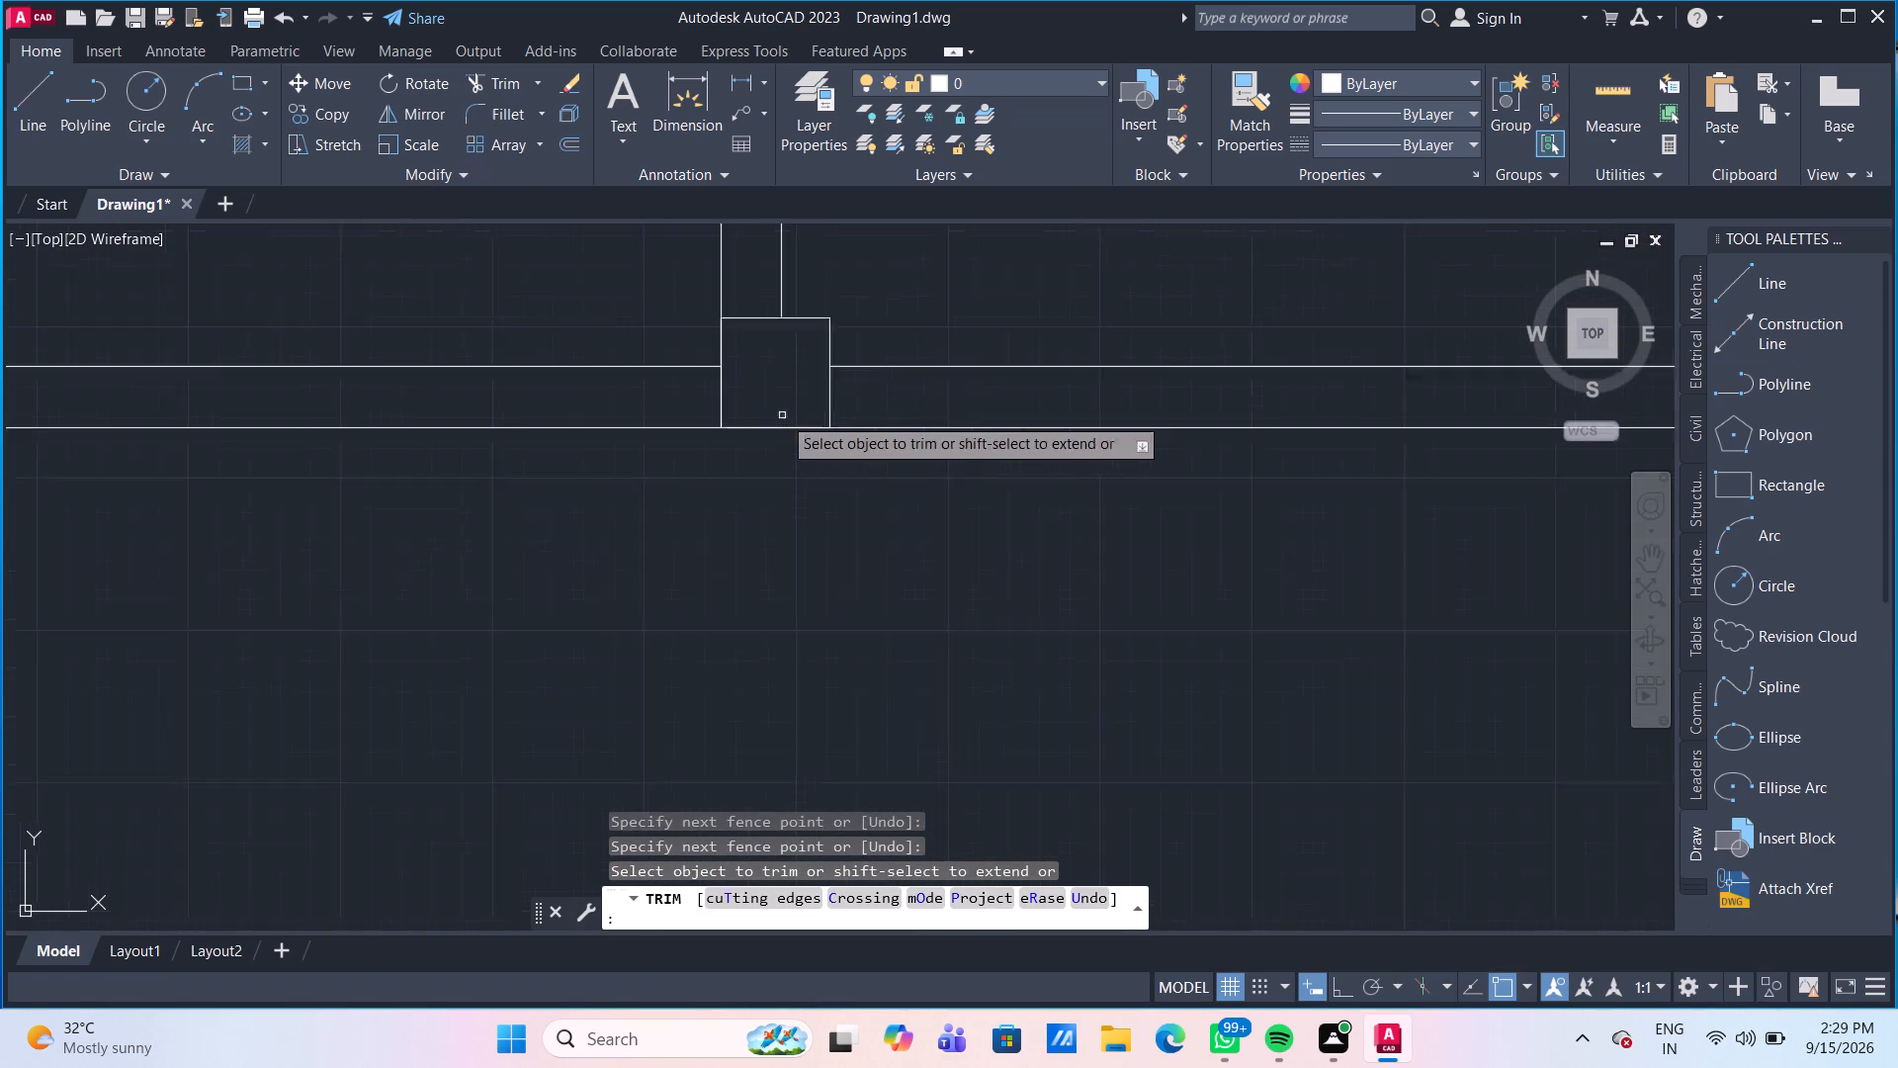
scroll(753, 568, down, 2)
middle_drag(760, 581, 717, 496)
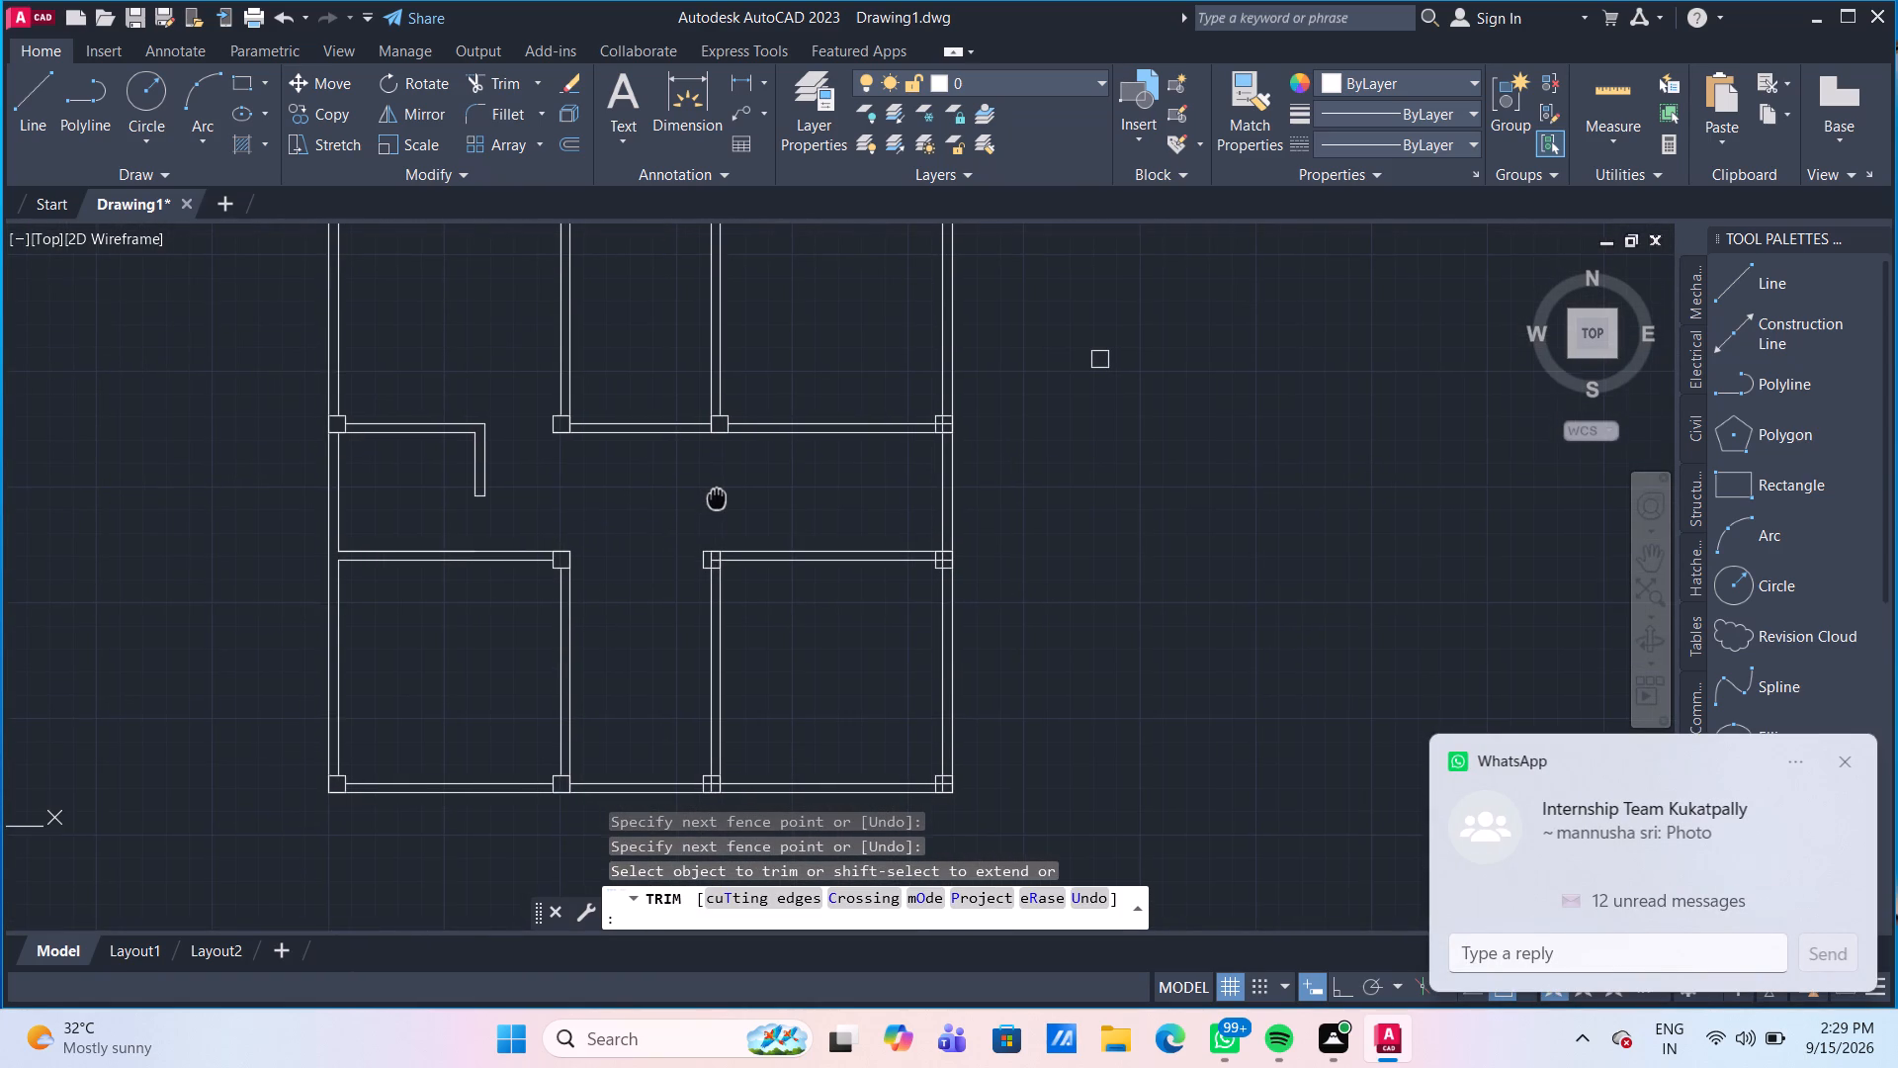
middle_drag(717, 496, 712, 497)
scroll(674, 534, up, 2)
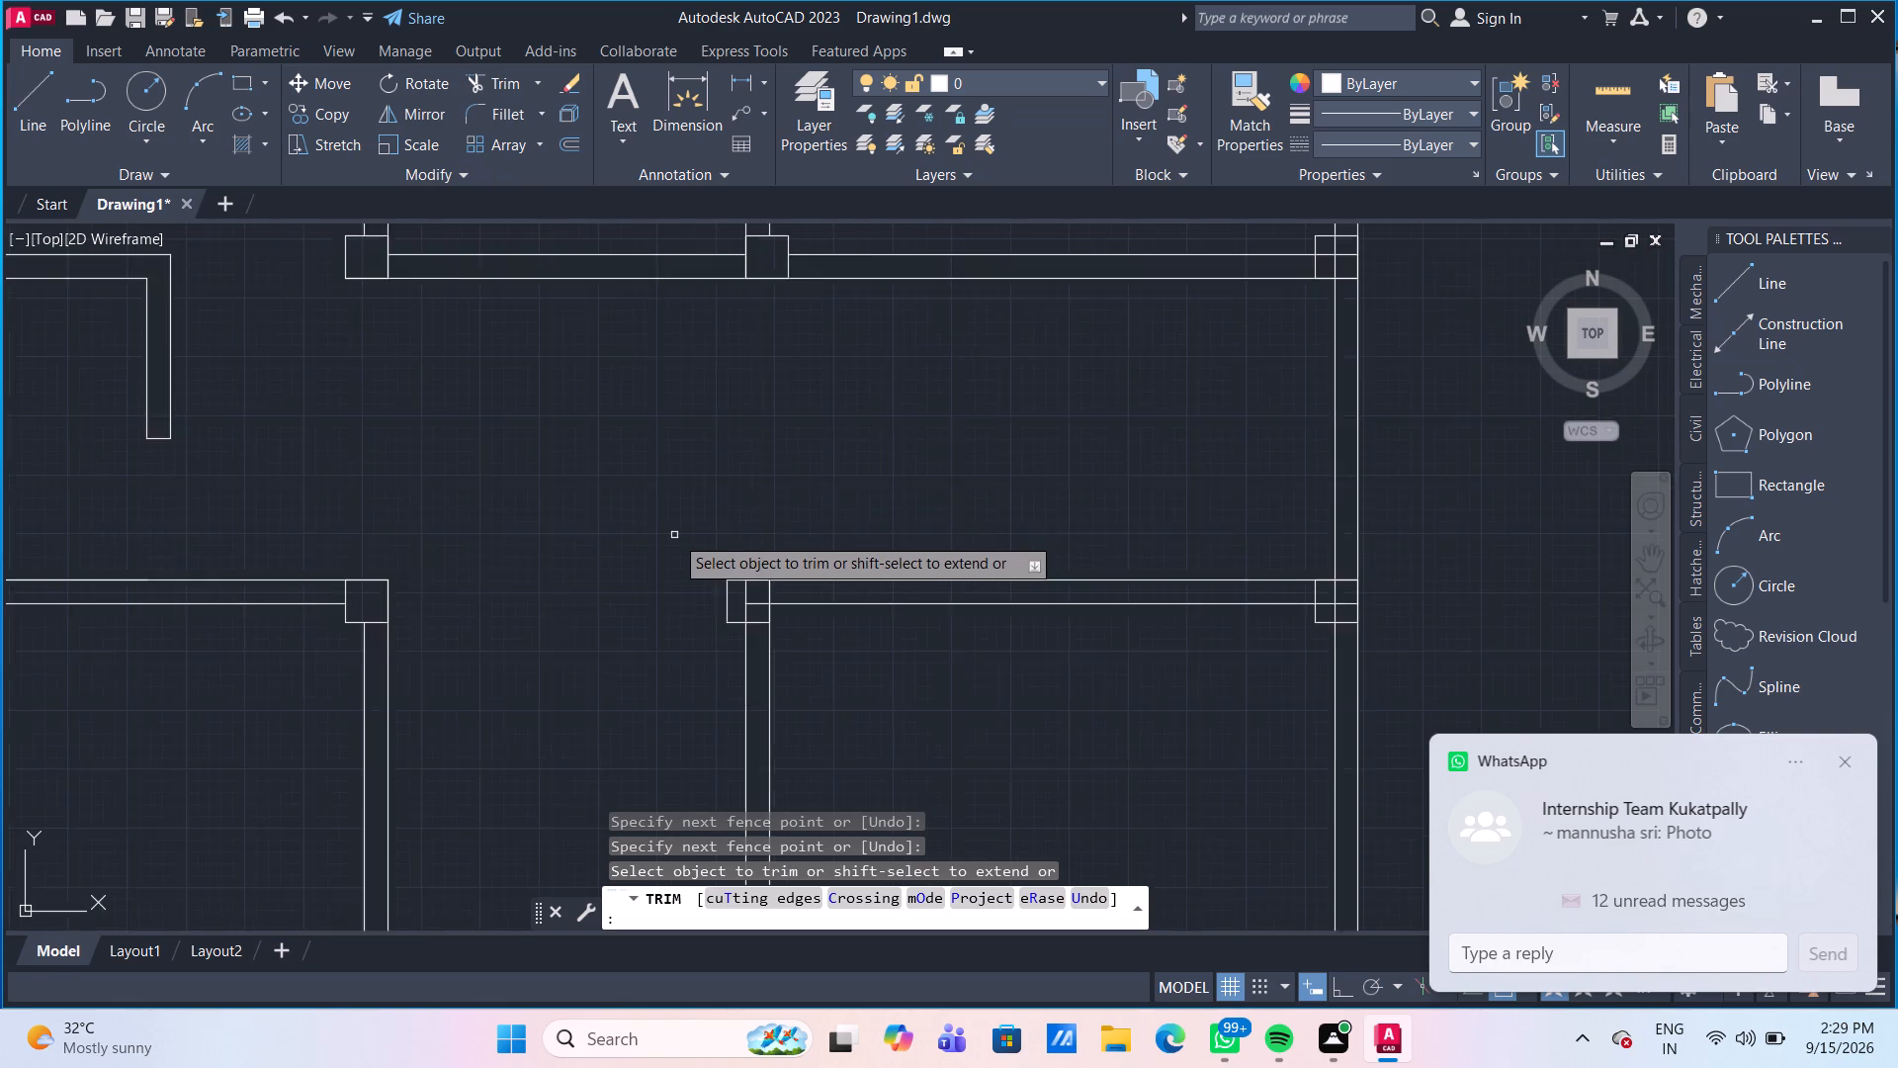
scroll(675, 535, up, 2)
drag(826, 664, 832, 678)
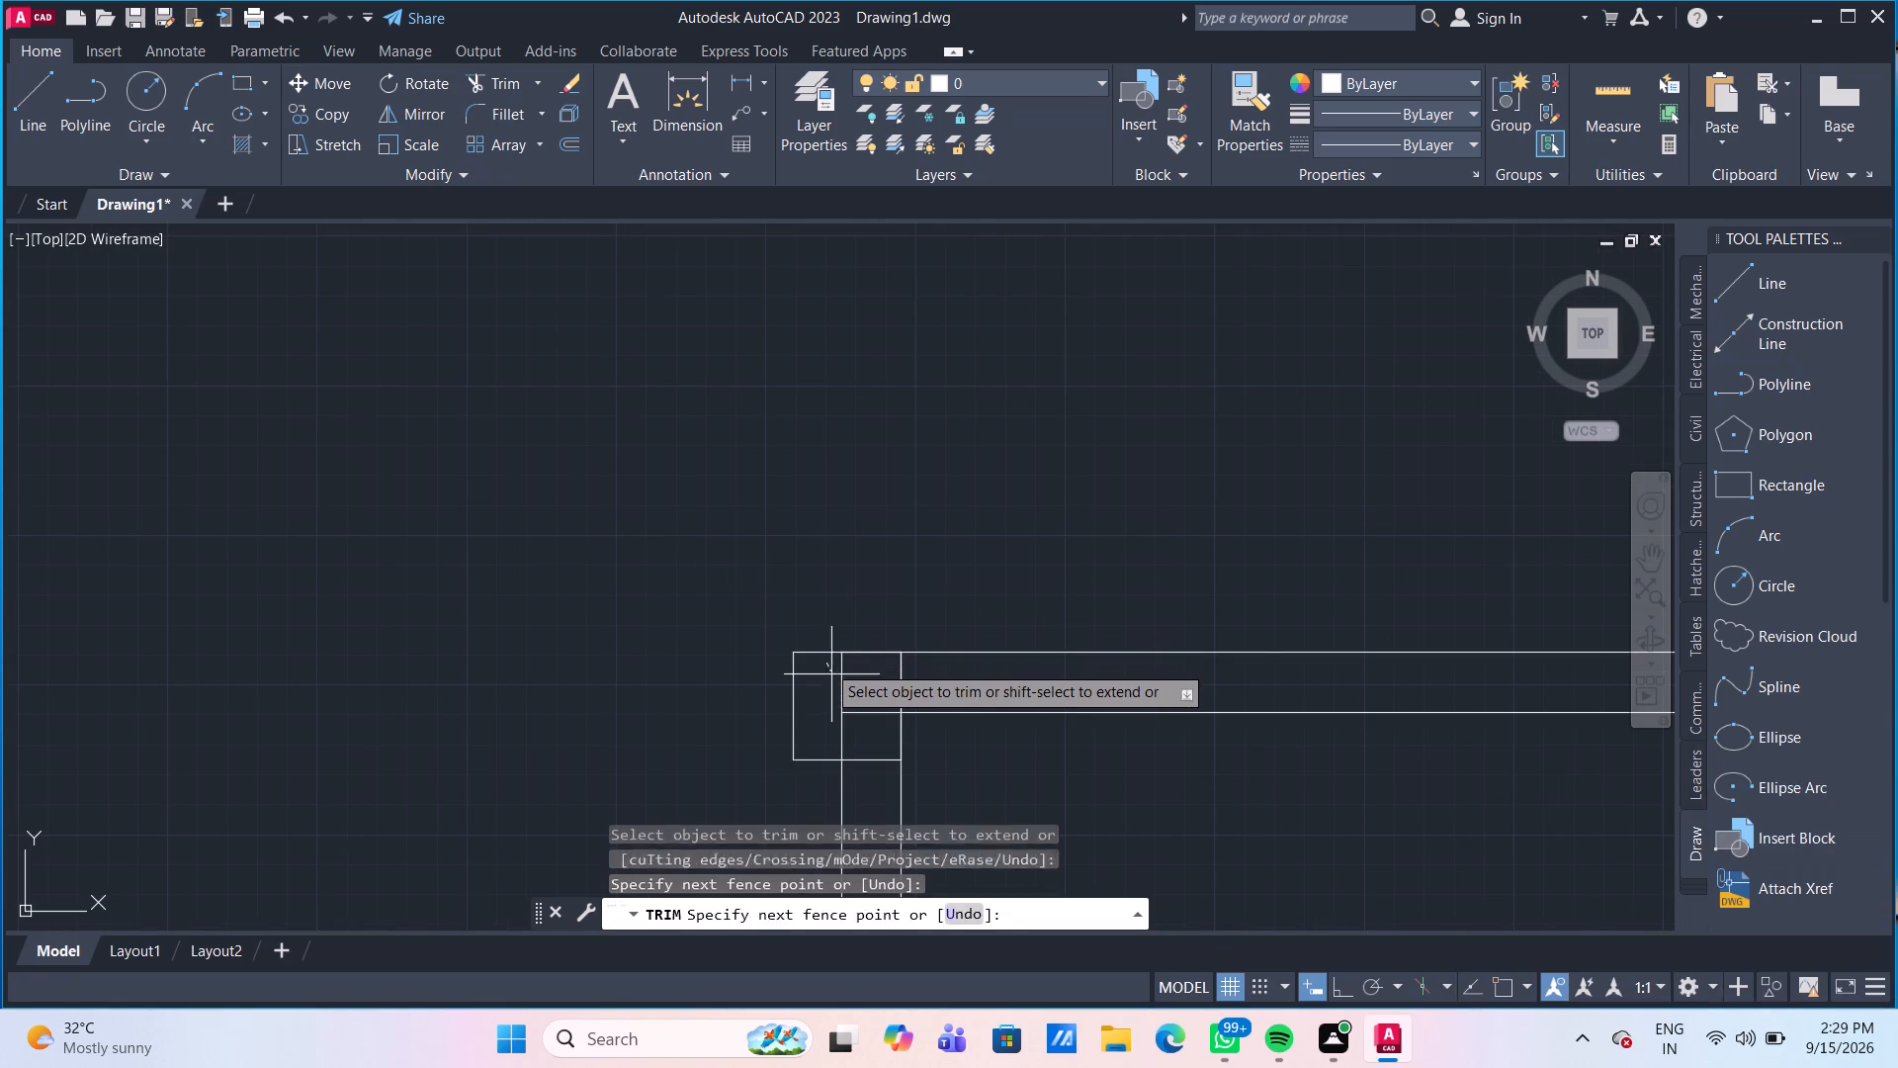
click(868, 721)
drag(864, 735, 853, 735)
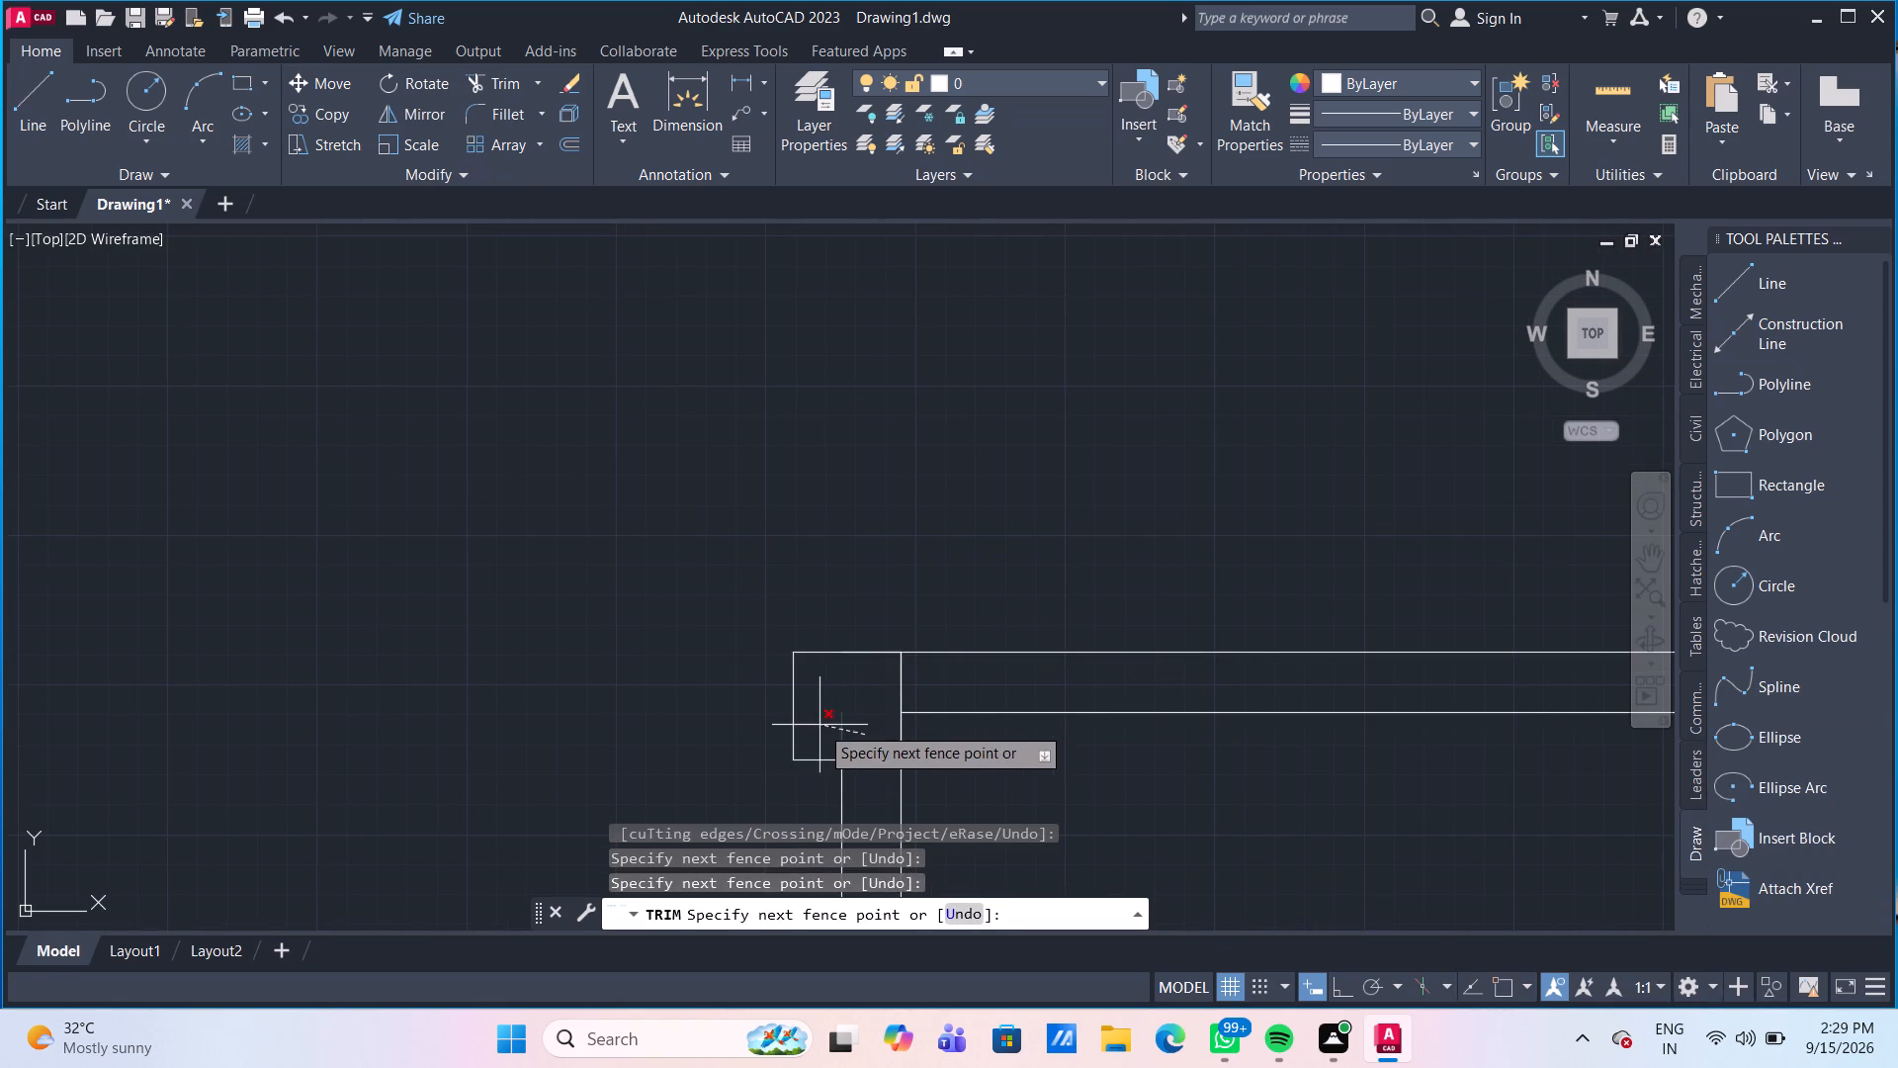
click(827, 725)
Trim away both horizontal lines of the lower-right room's top partition between its two end squares.
scroll(811, 545, down, 5)
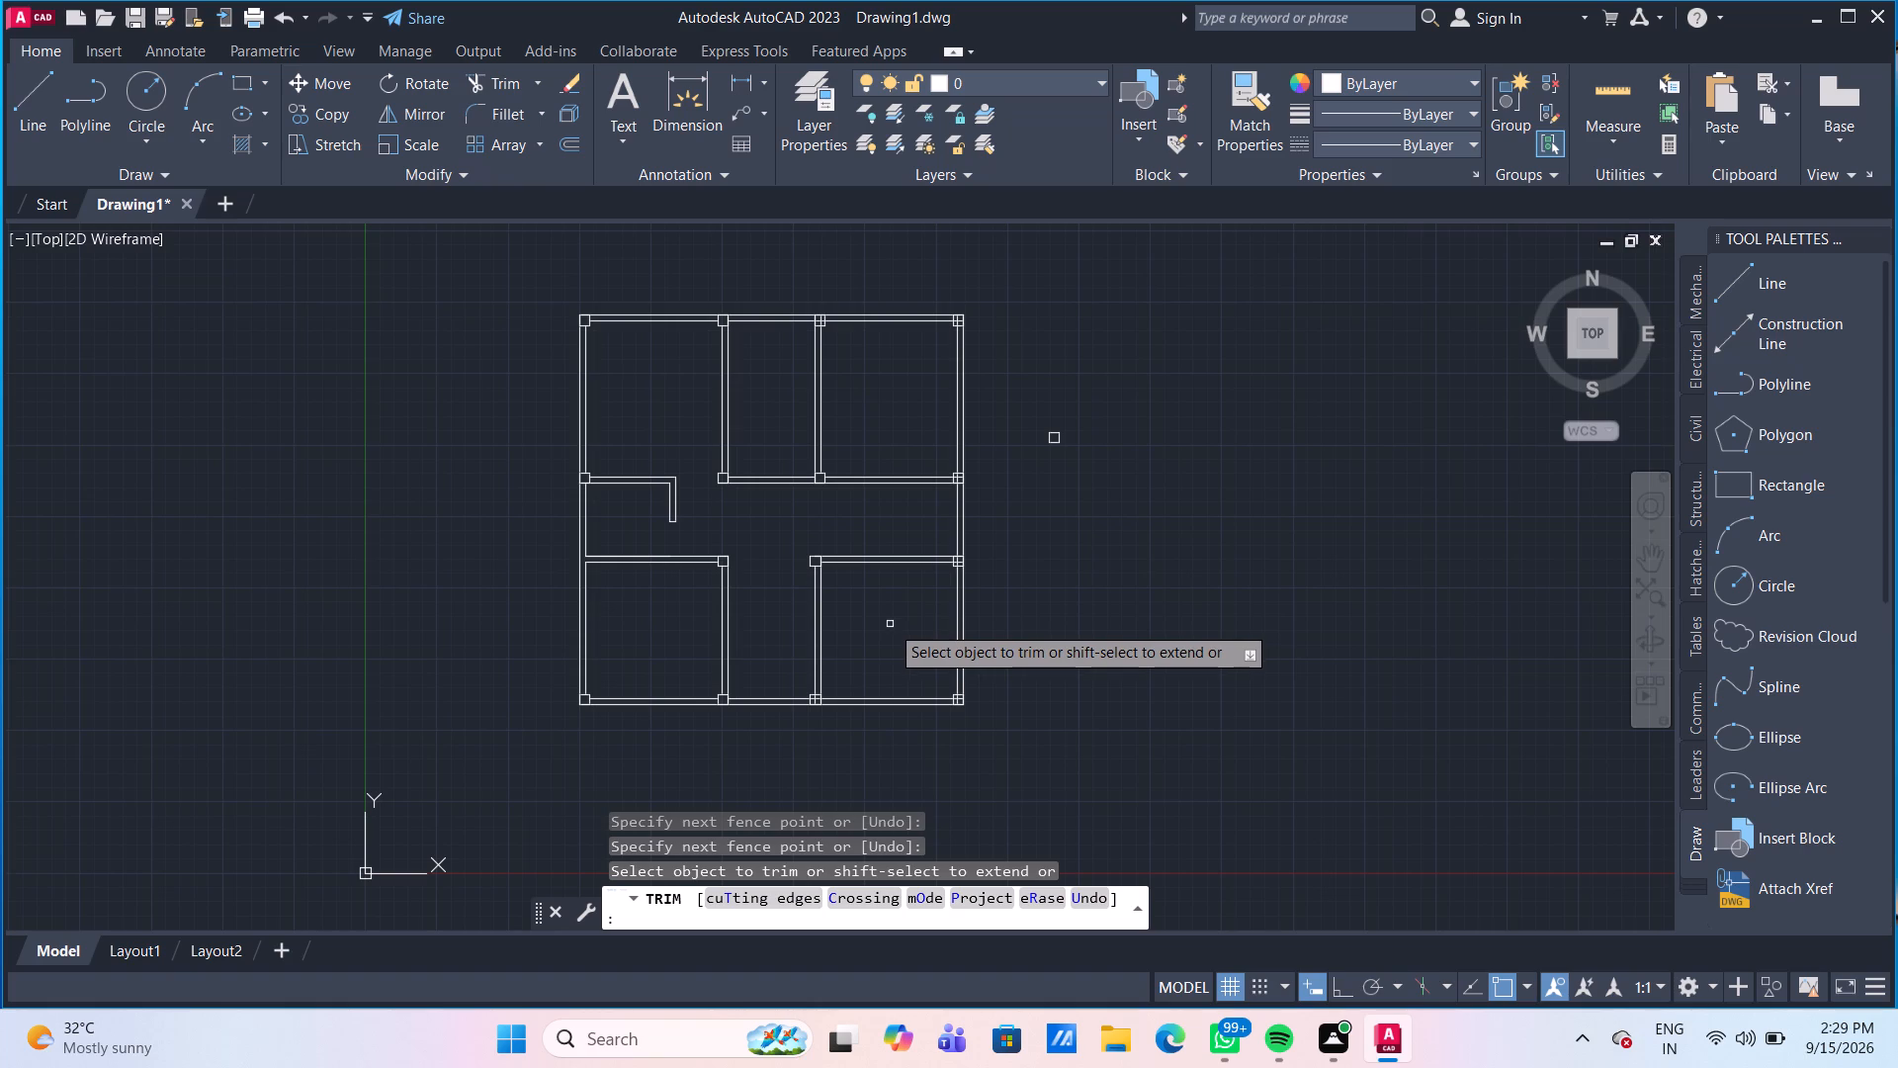
scroll(893, 618, up, 2)
click(893, 618)
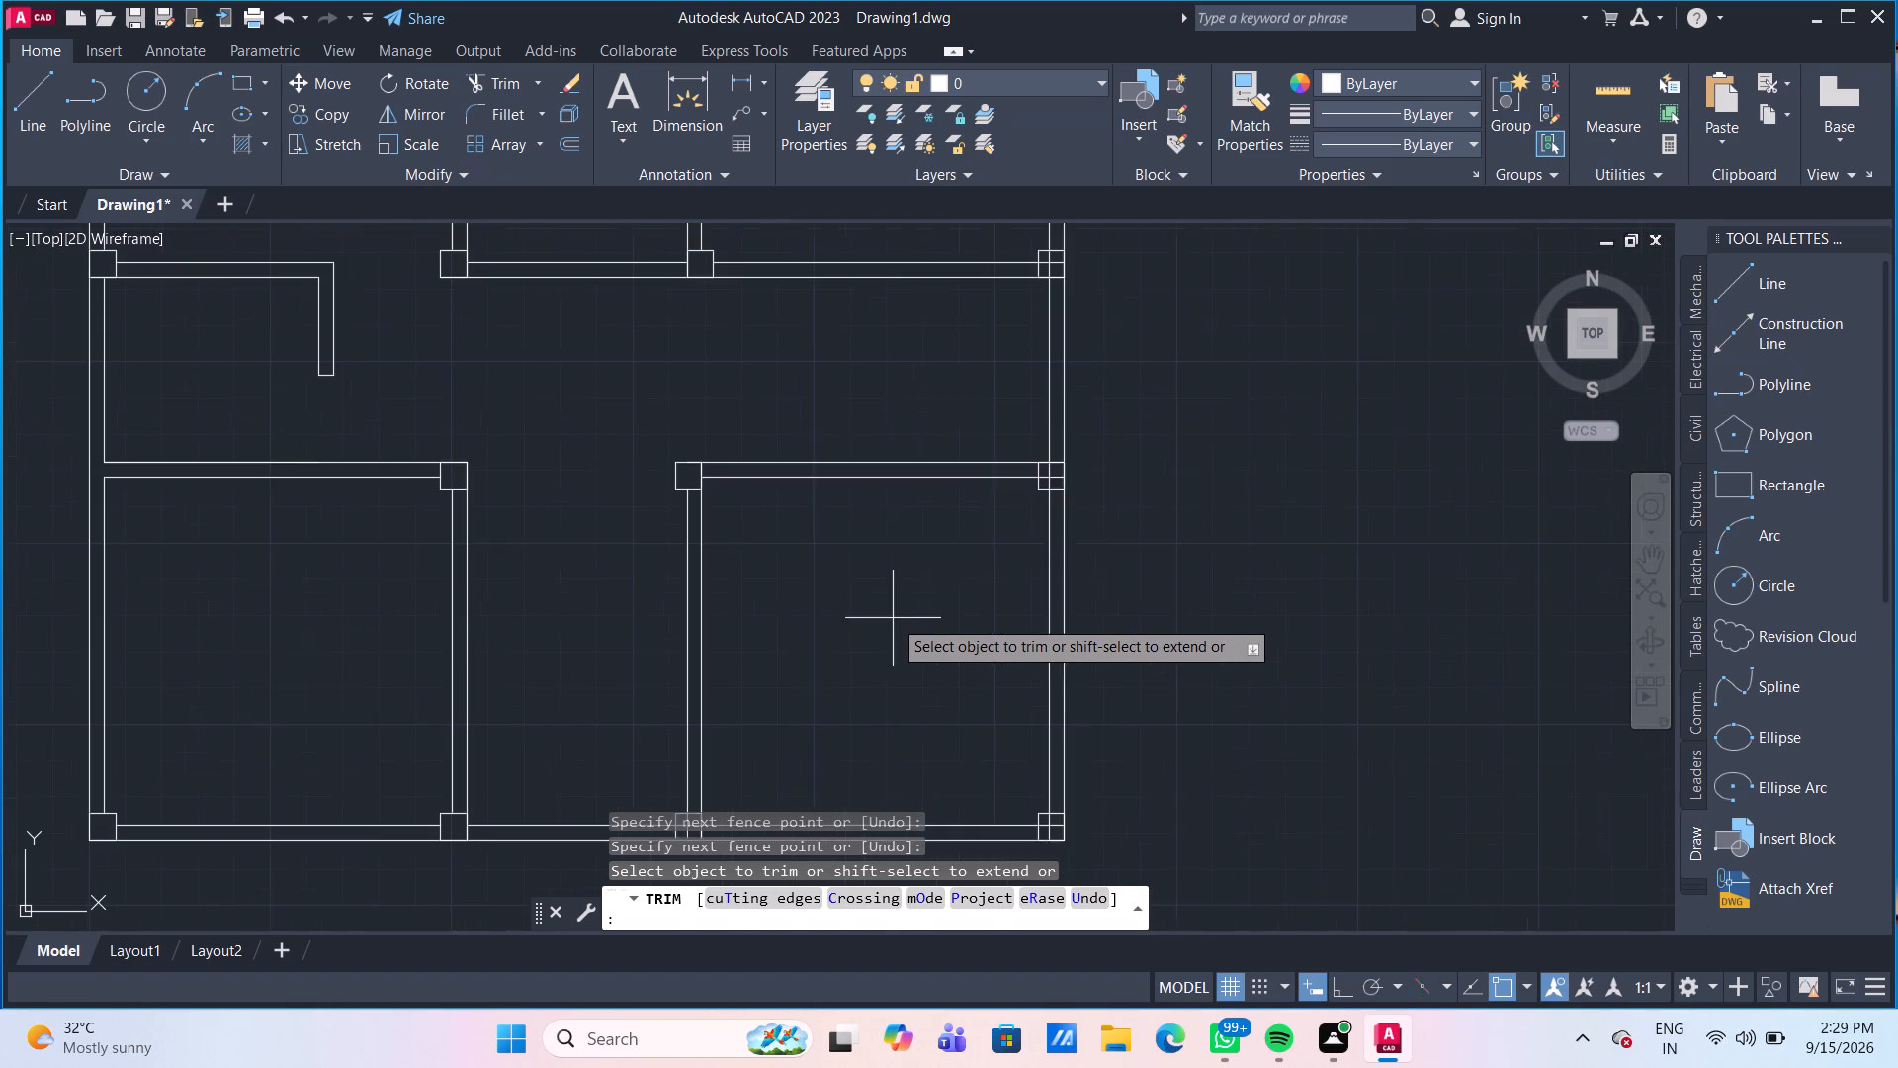
click(831, 425)
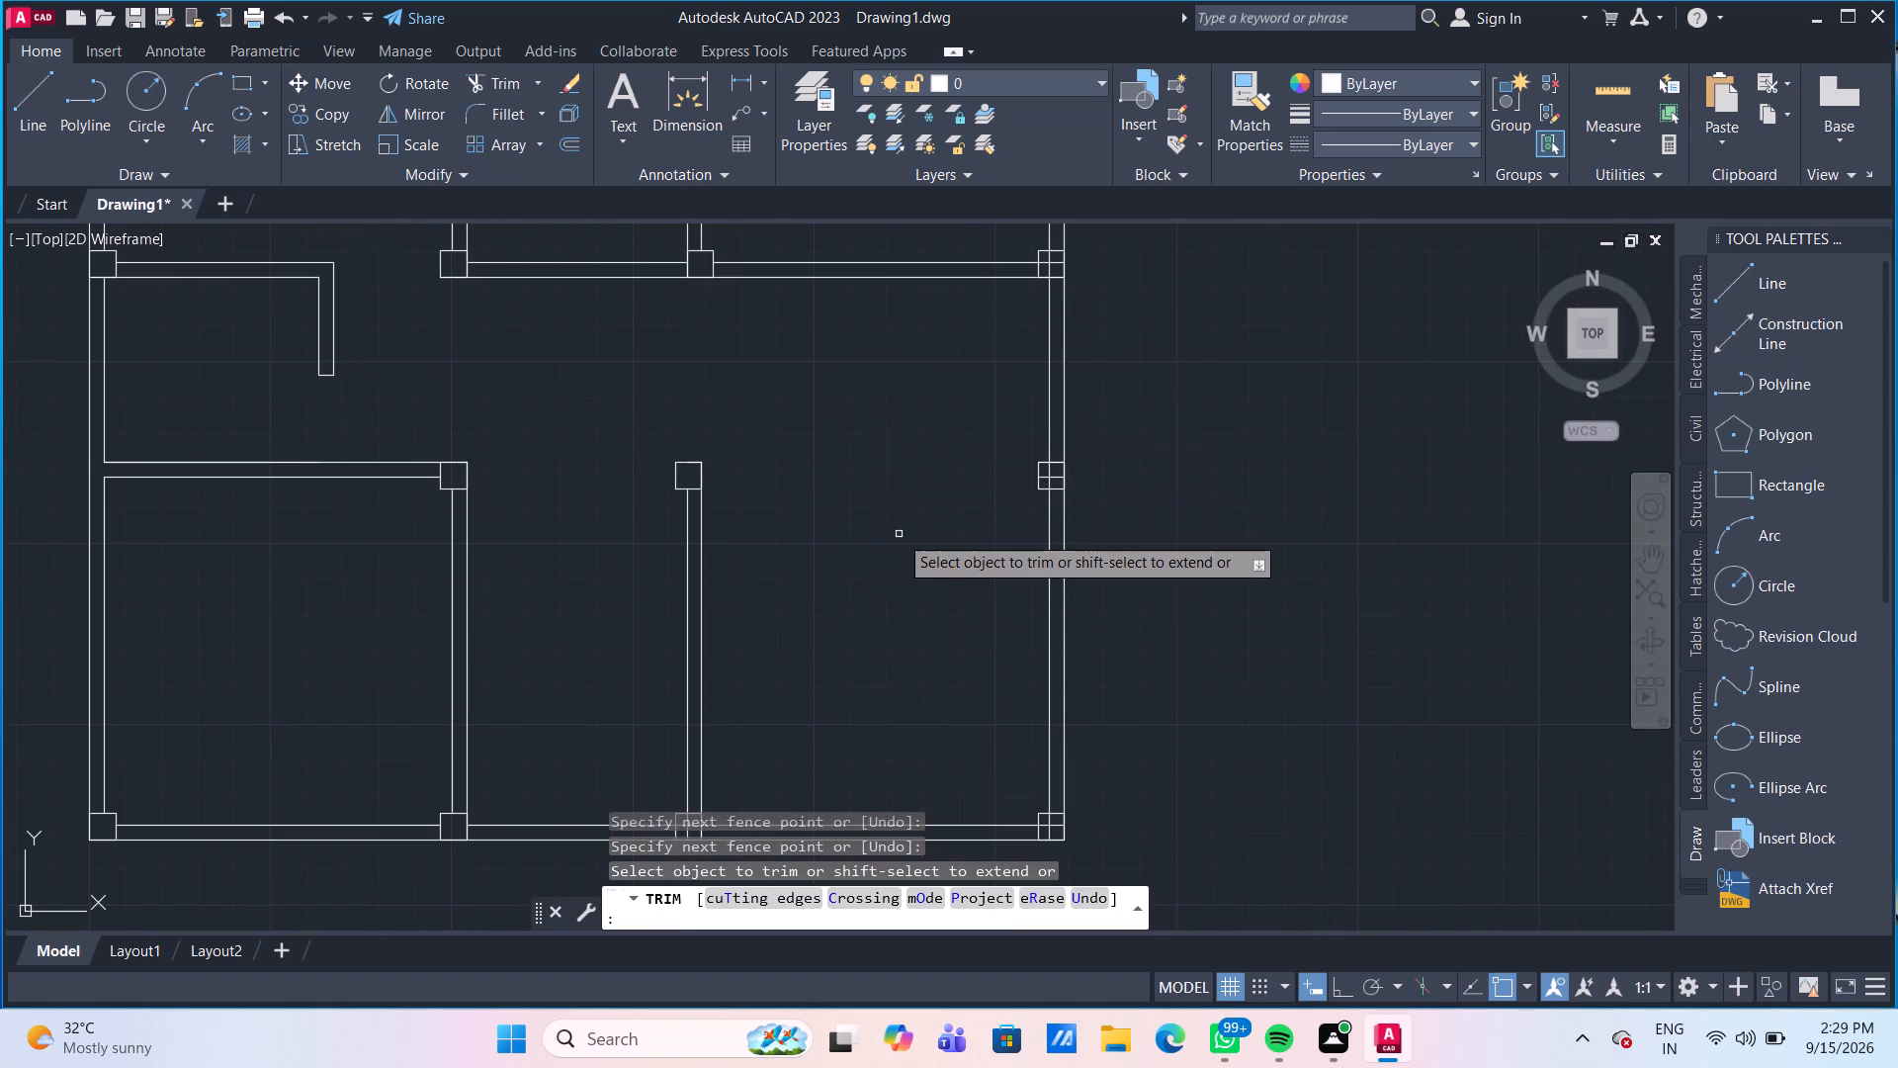
Trim the overlapping lines inside the right outer wall's square at the level of the lower-right room's top edge.
scroll(1027, 476, up, 3)
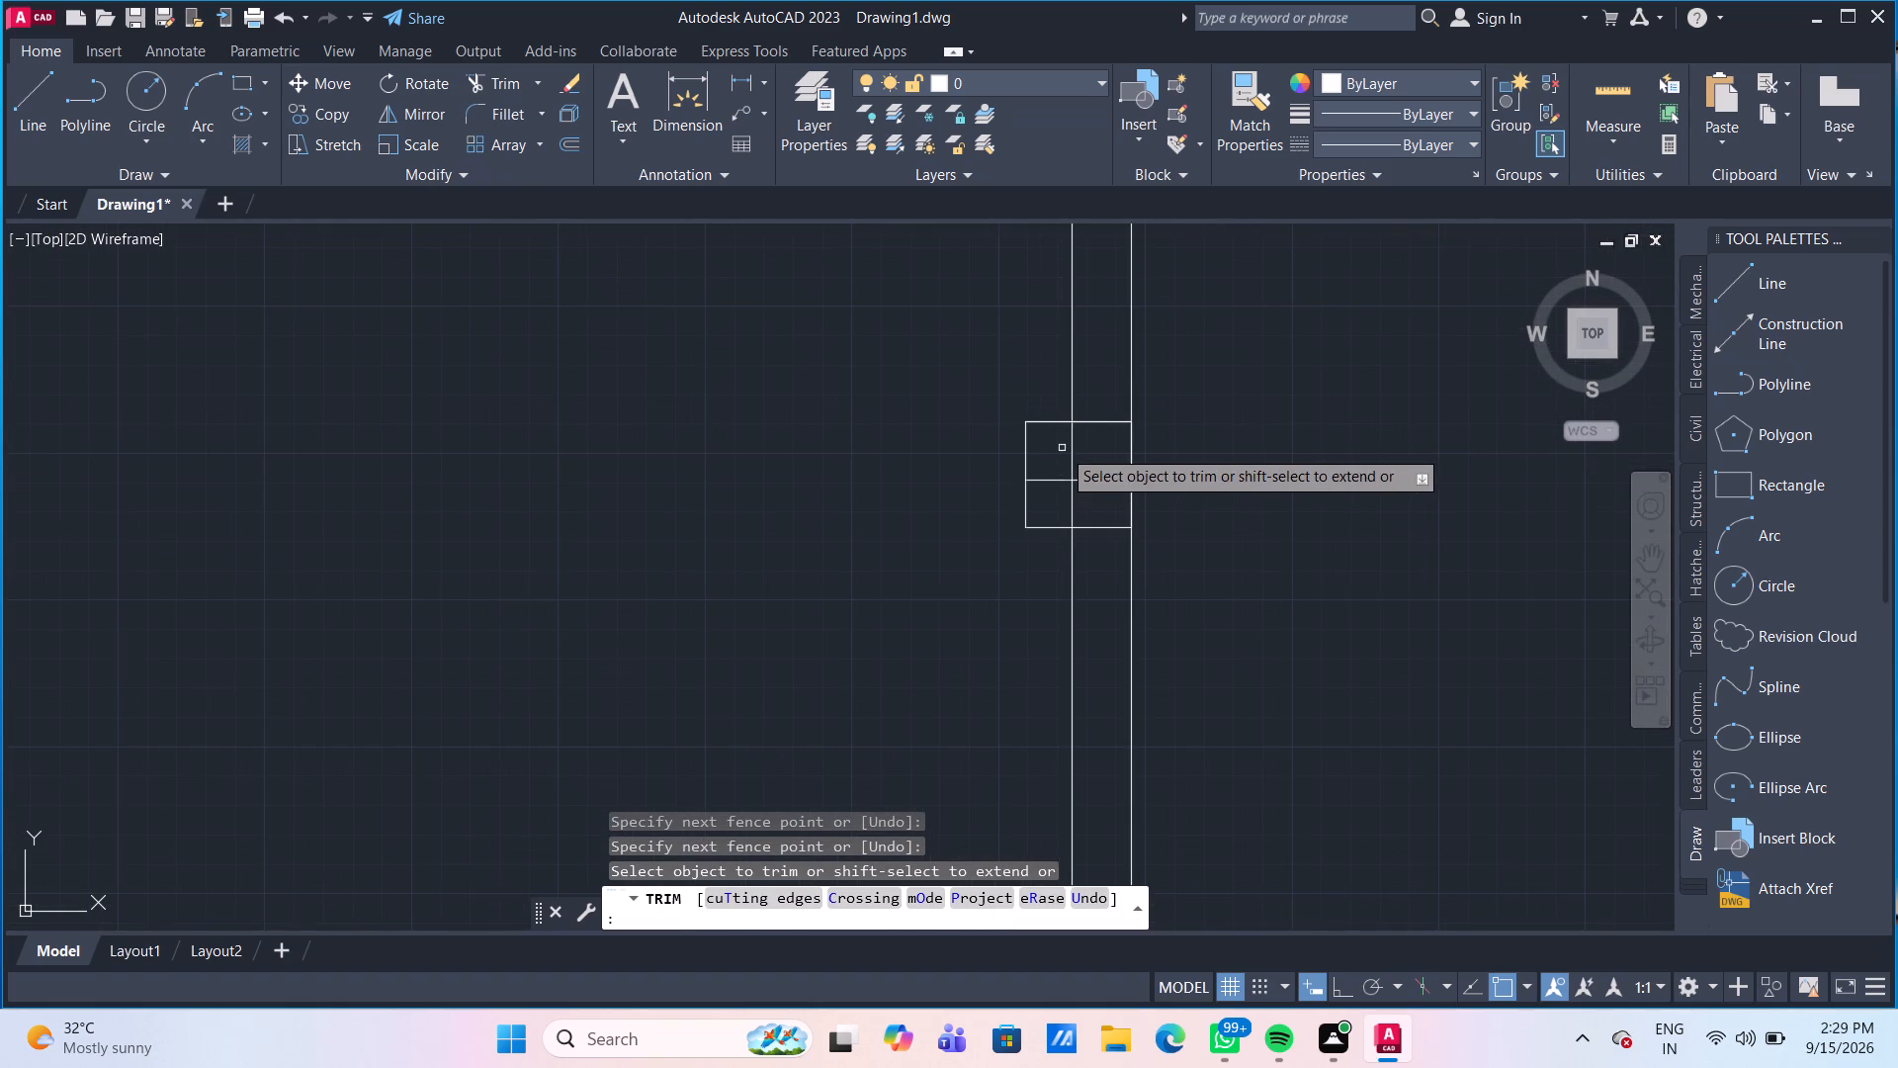
click(1062, 448)
click(1095, 505)
click(1085, 503)
click(1053, 474)
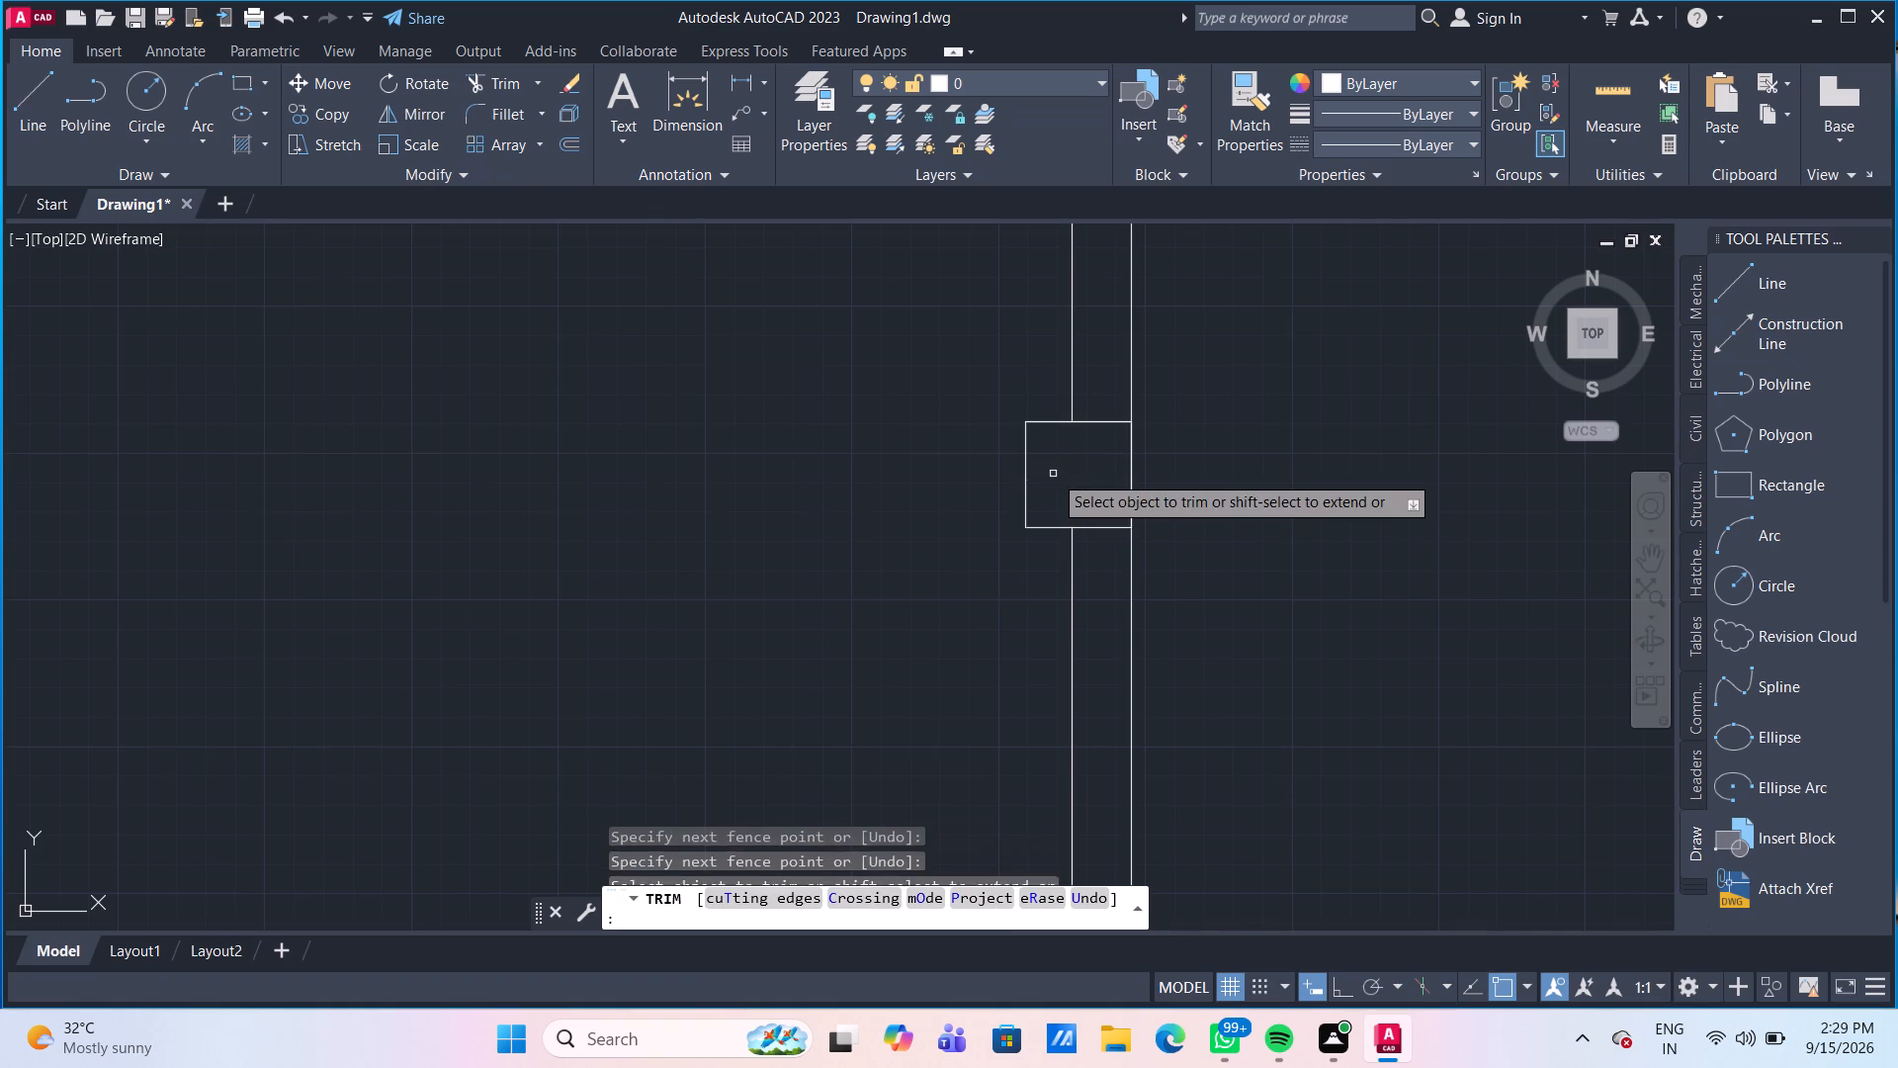
Examine the wall junctions along the bottom and top outer walls for overlapping lines still left inside the squares.
scroll(928, 483, down, 3)
middle_drag(796, 623, 786, 460)
scroll(796, 623, down, 1)
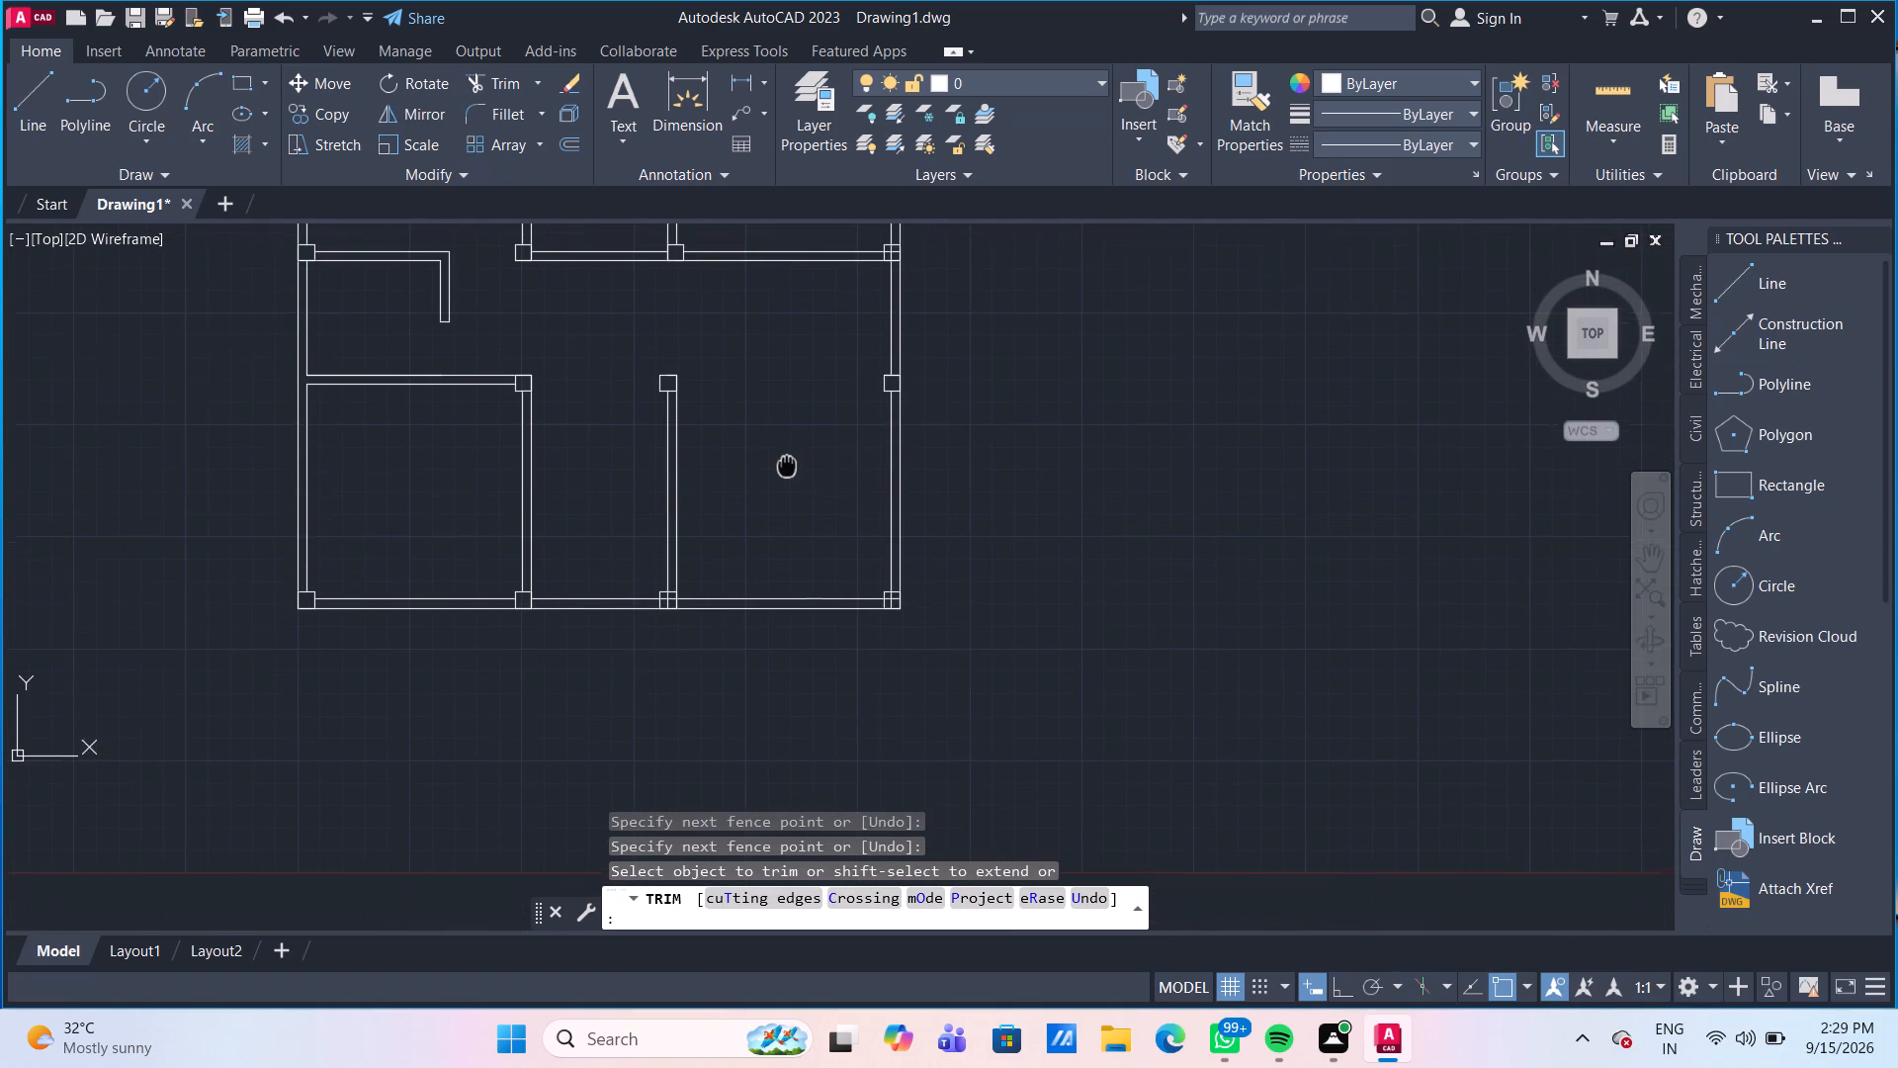
middle_drag(786, 460, 776, 416)
scroll(674, 527, up, 3)
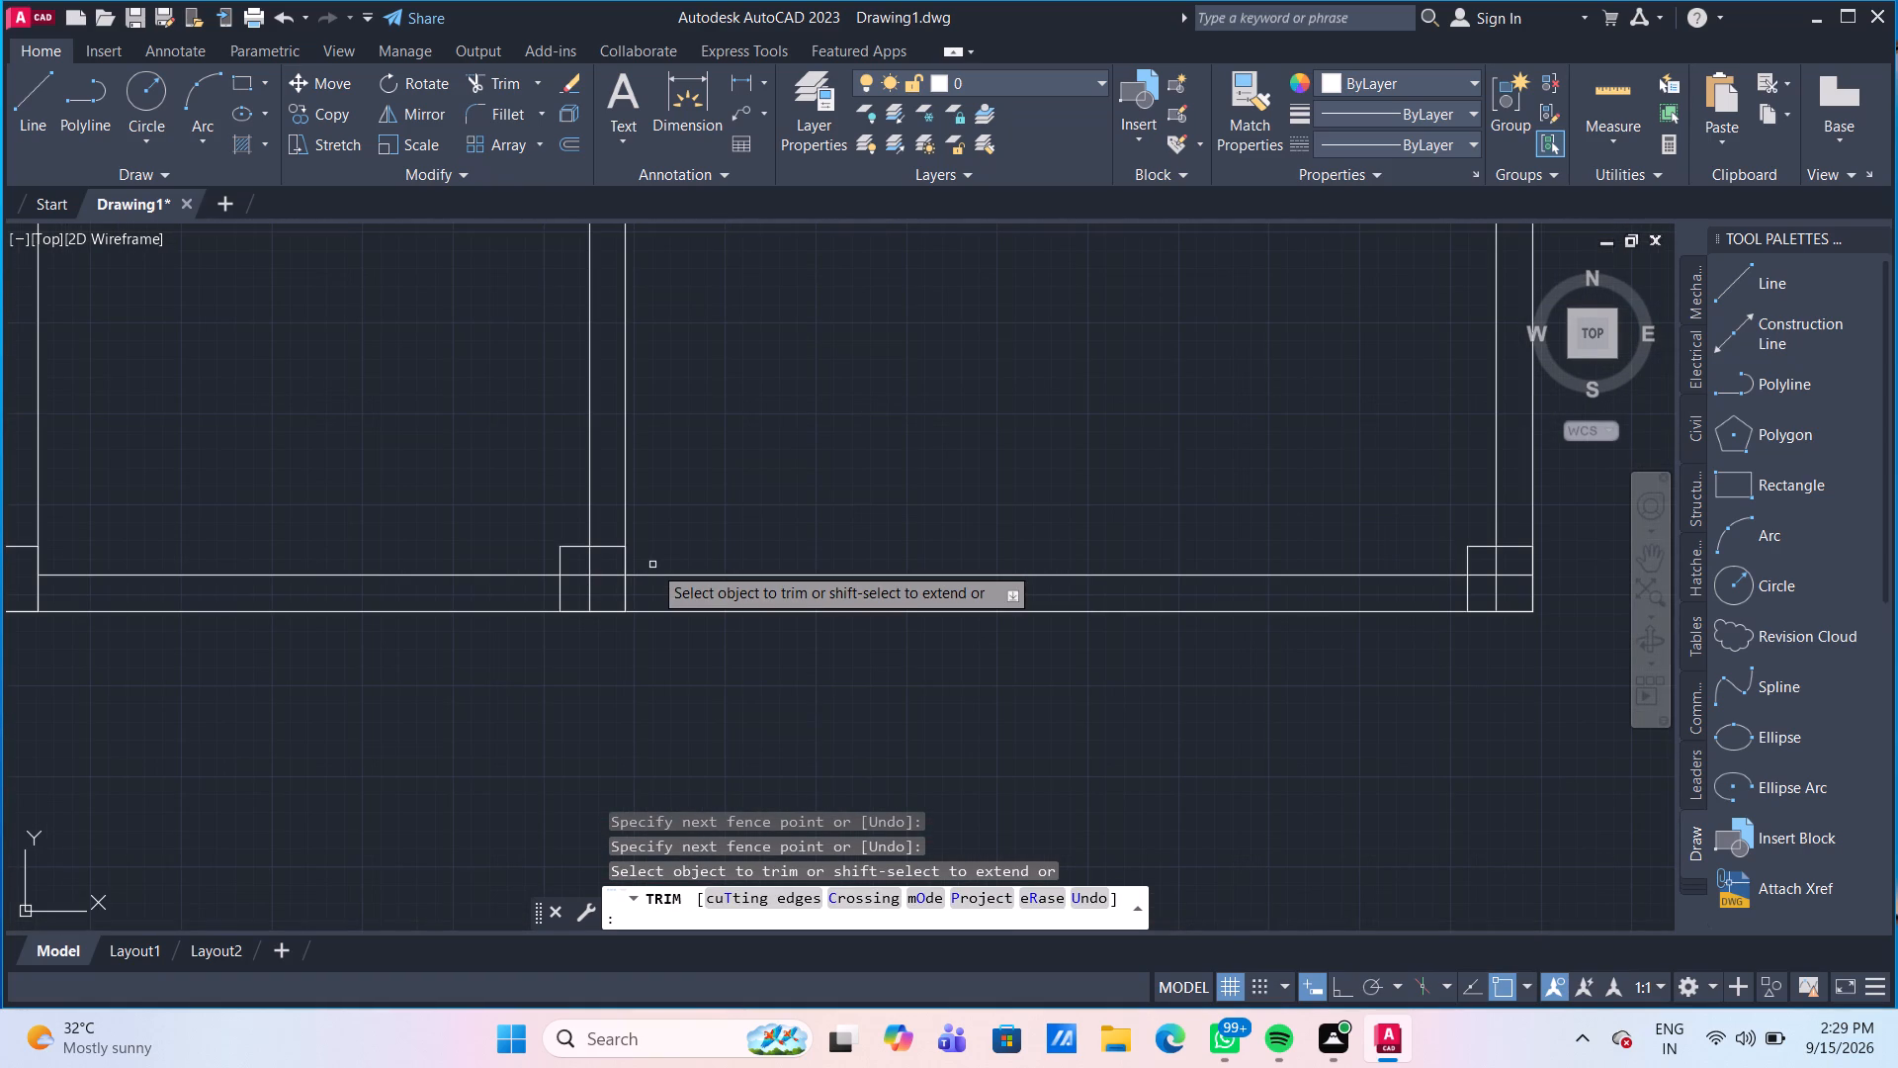
scroll(690, 562, down, 3)
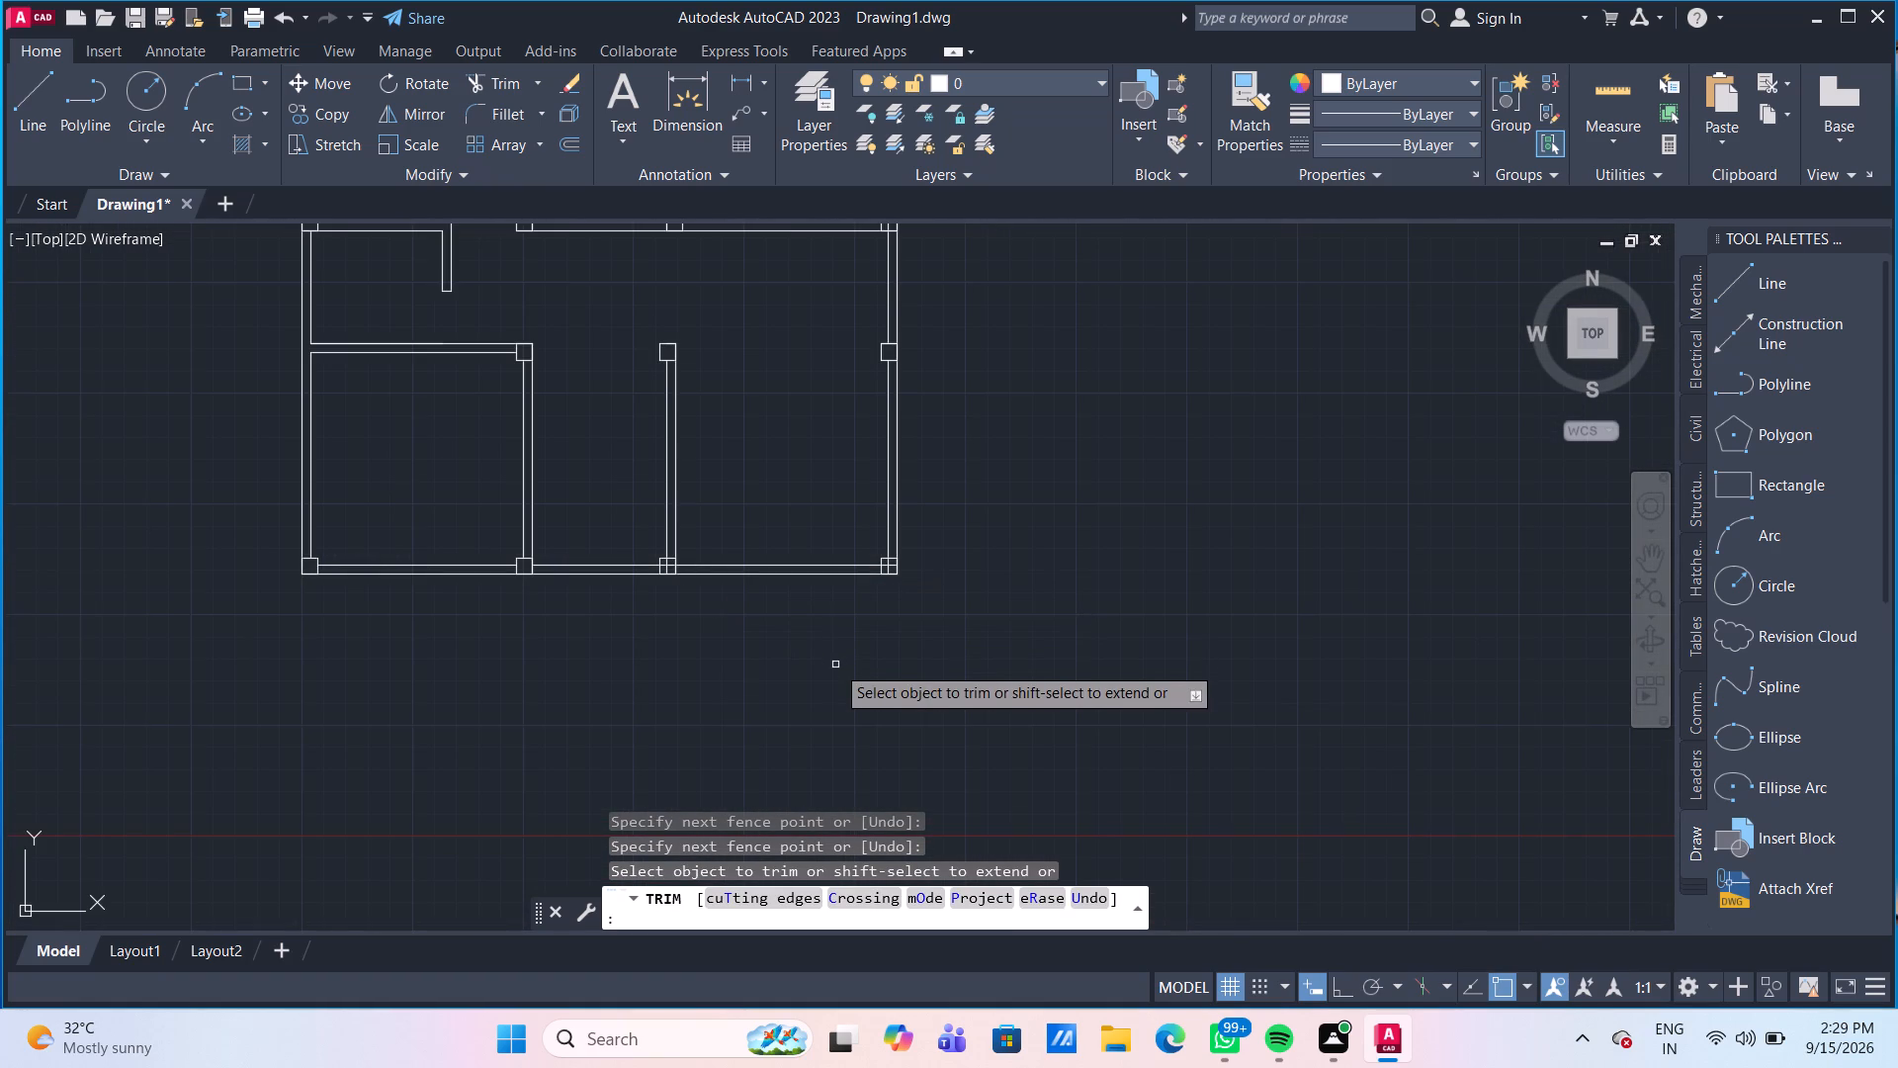
scroll(908, 592, up, 3)
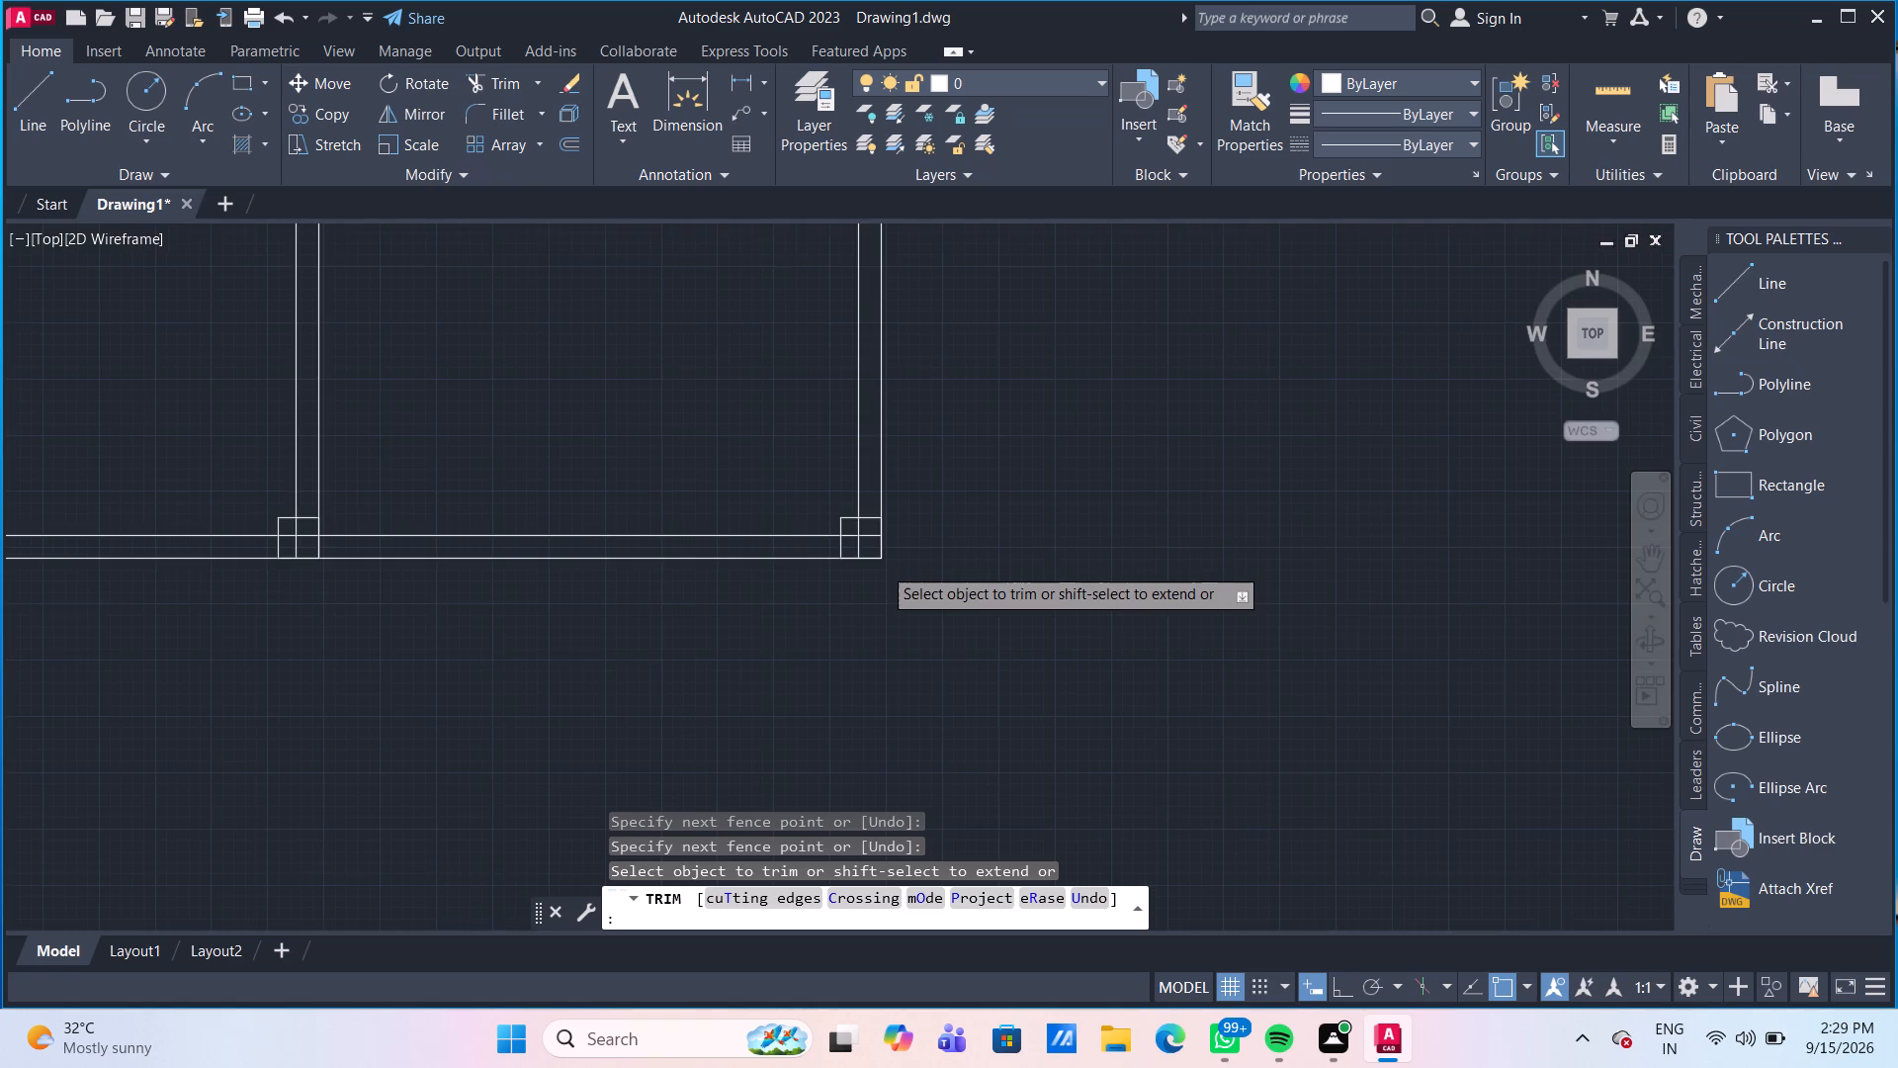
scroll(929, 592, down, 5)
key(Escape)
scroll(944, 611, down, 1)
scroll(885, 575, up, 3)
middle_drag(789, 397, 814, 424)
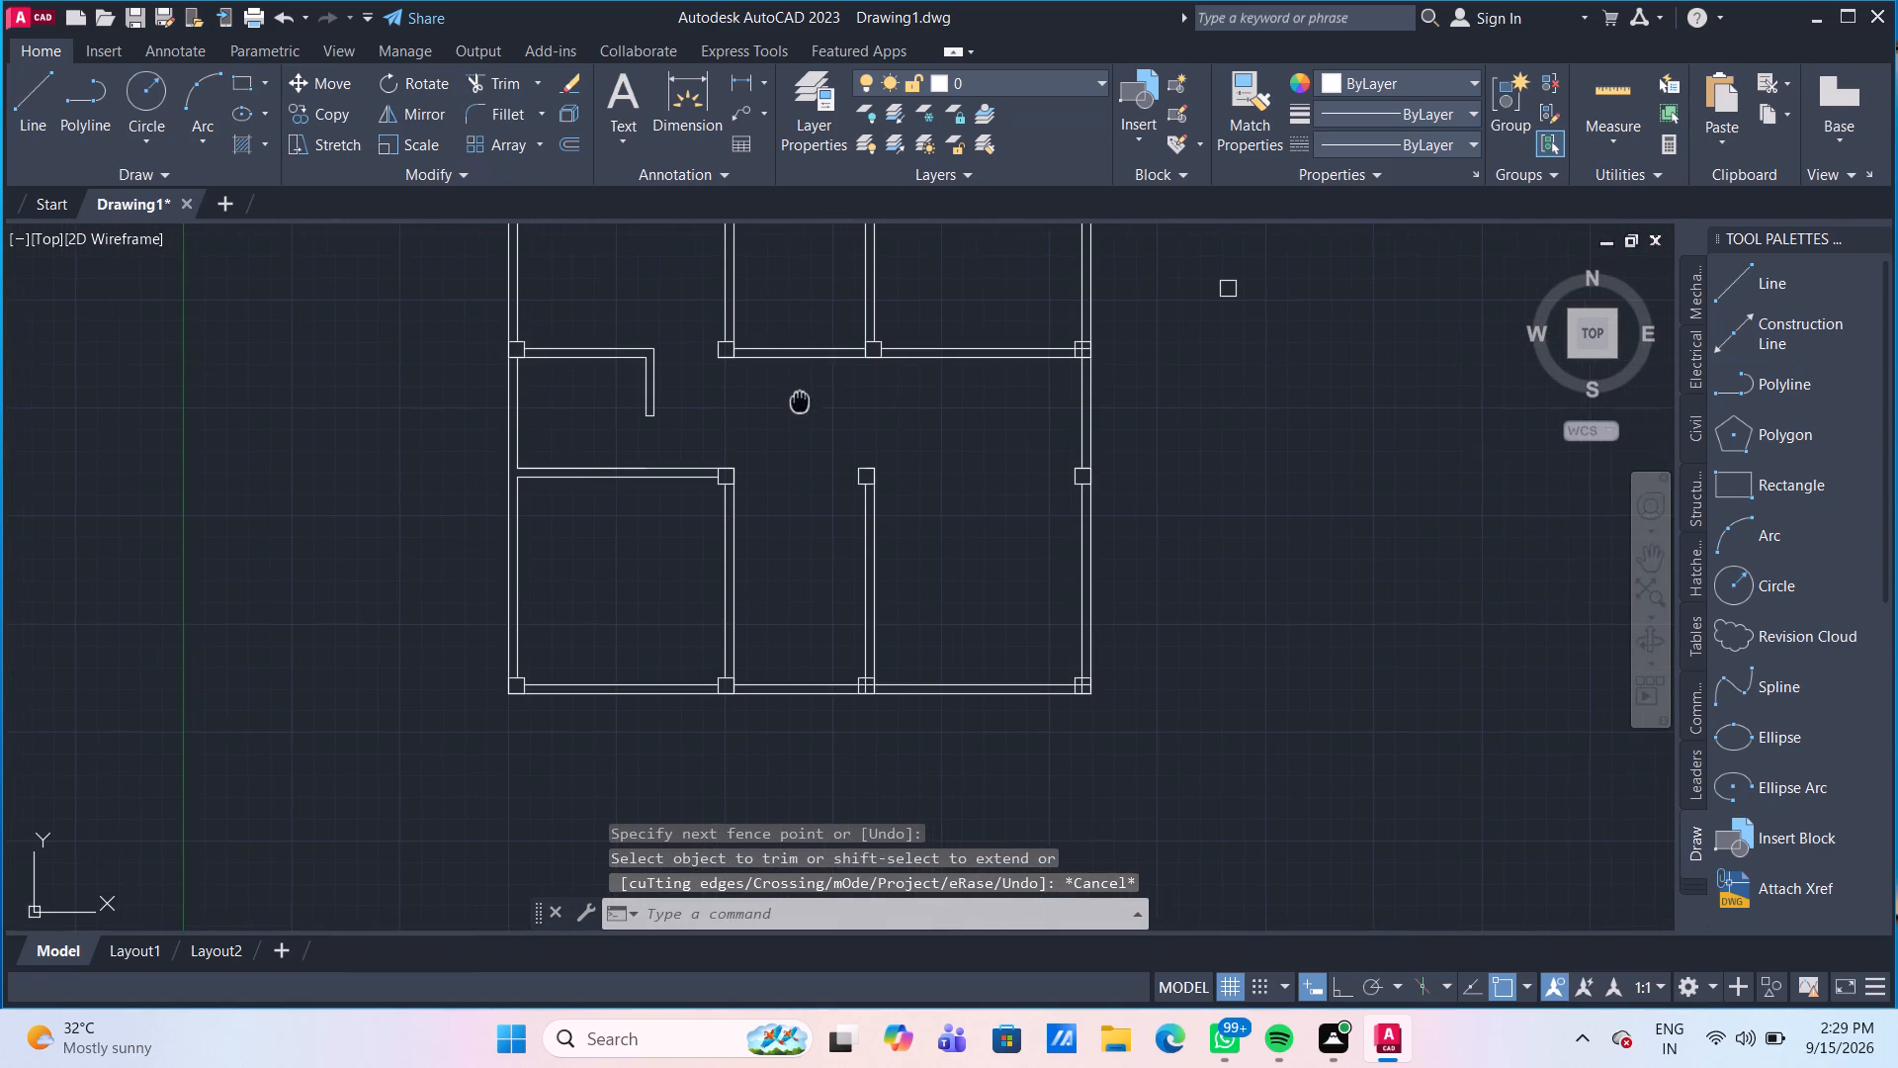
middle_drag(814, 424, 879, 556)
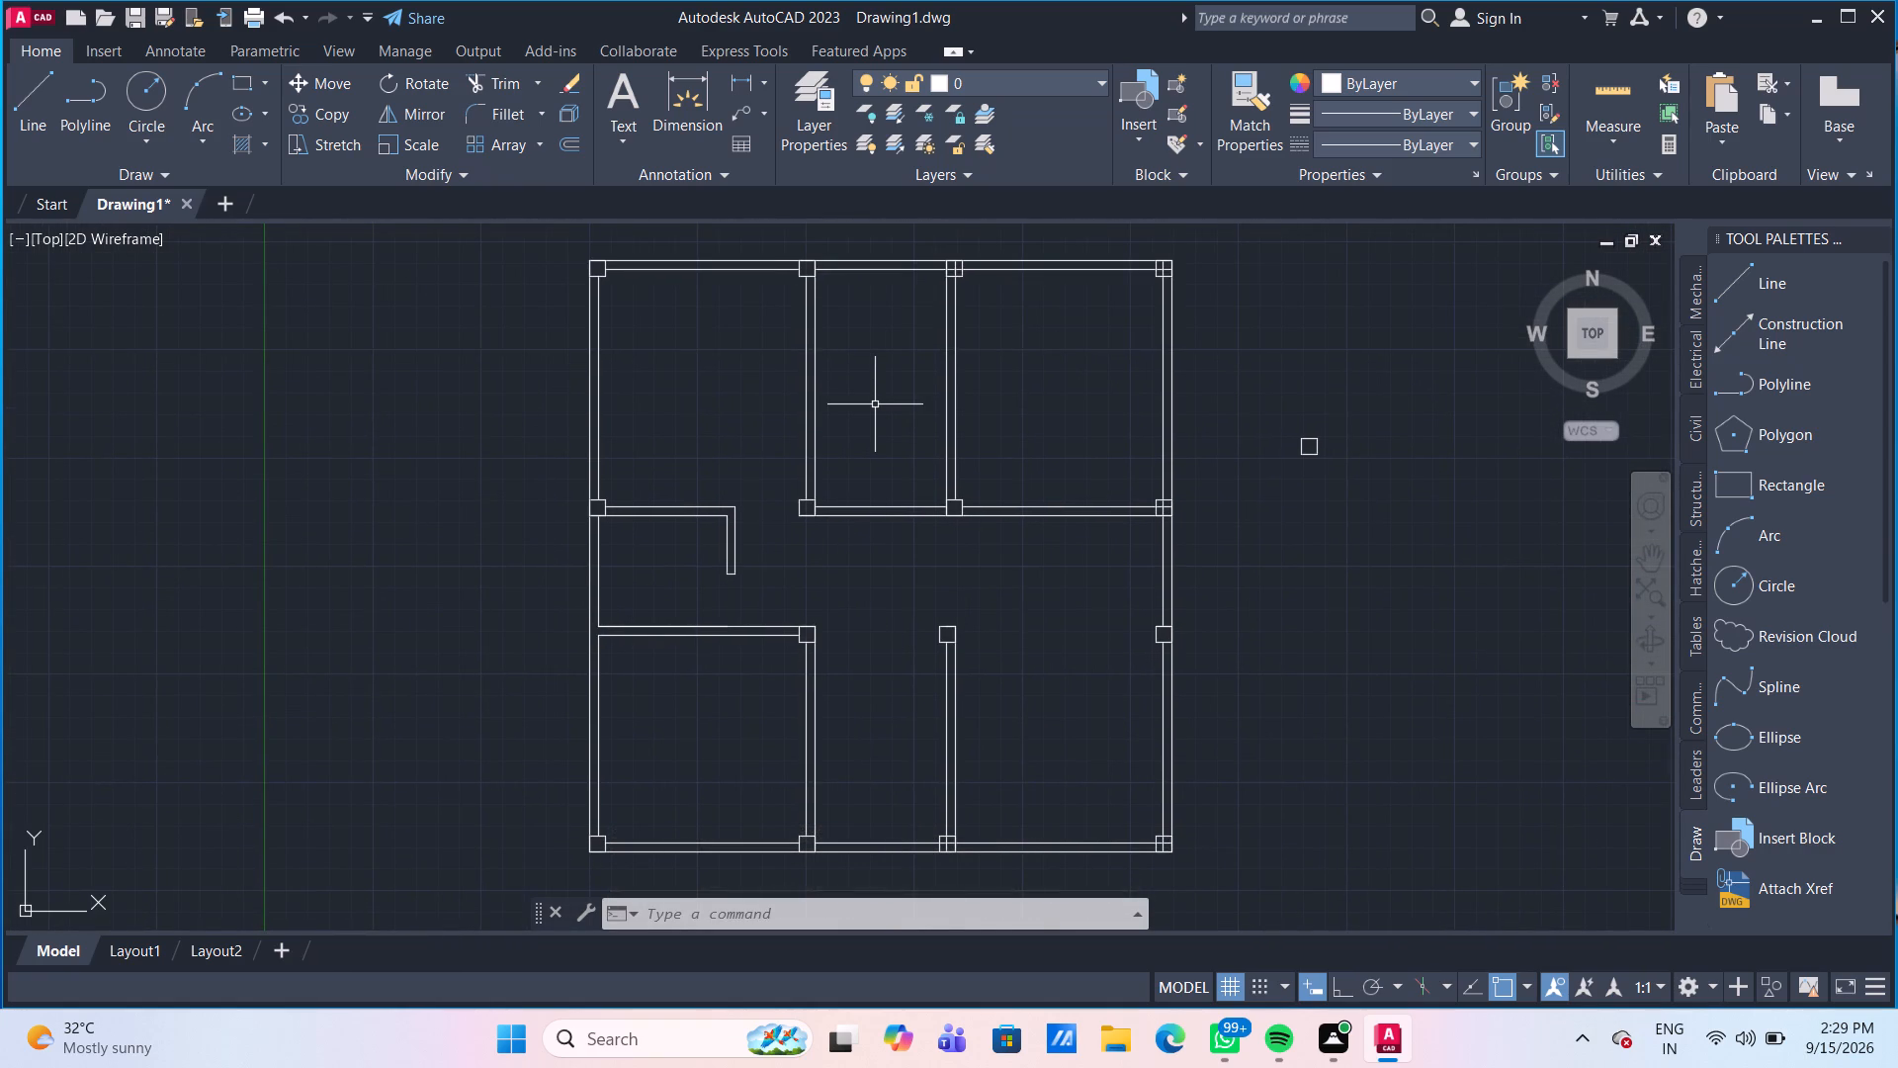
middle_drag(865, 341, 844, 476)
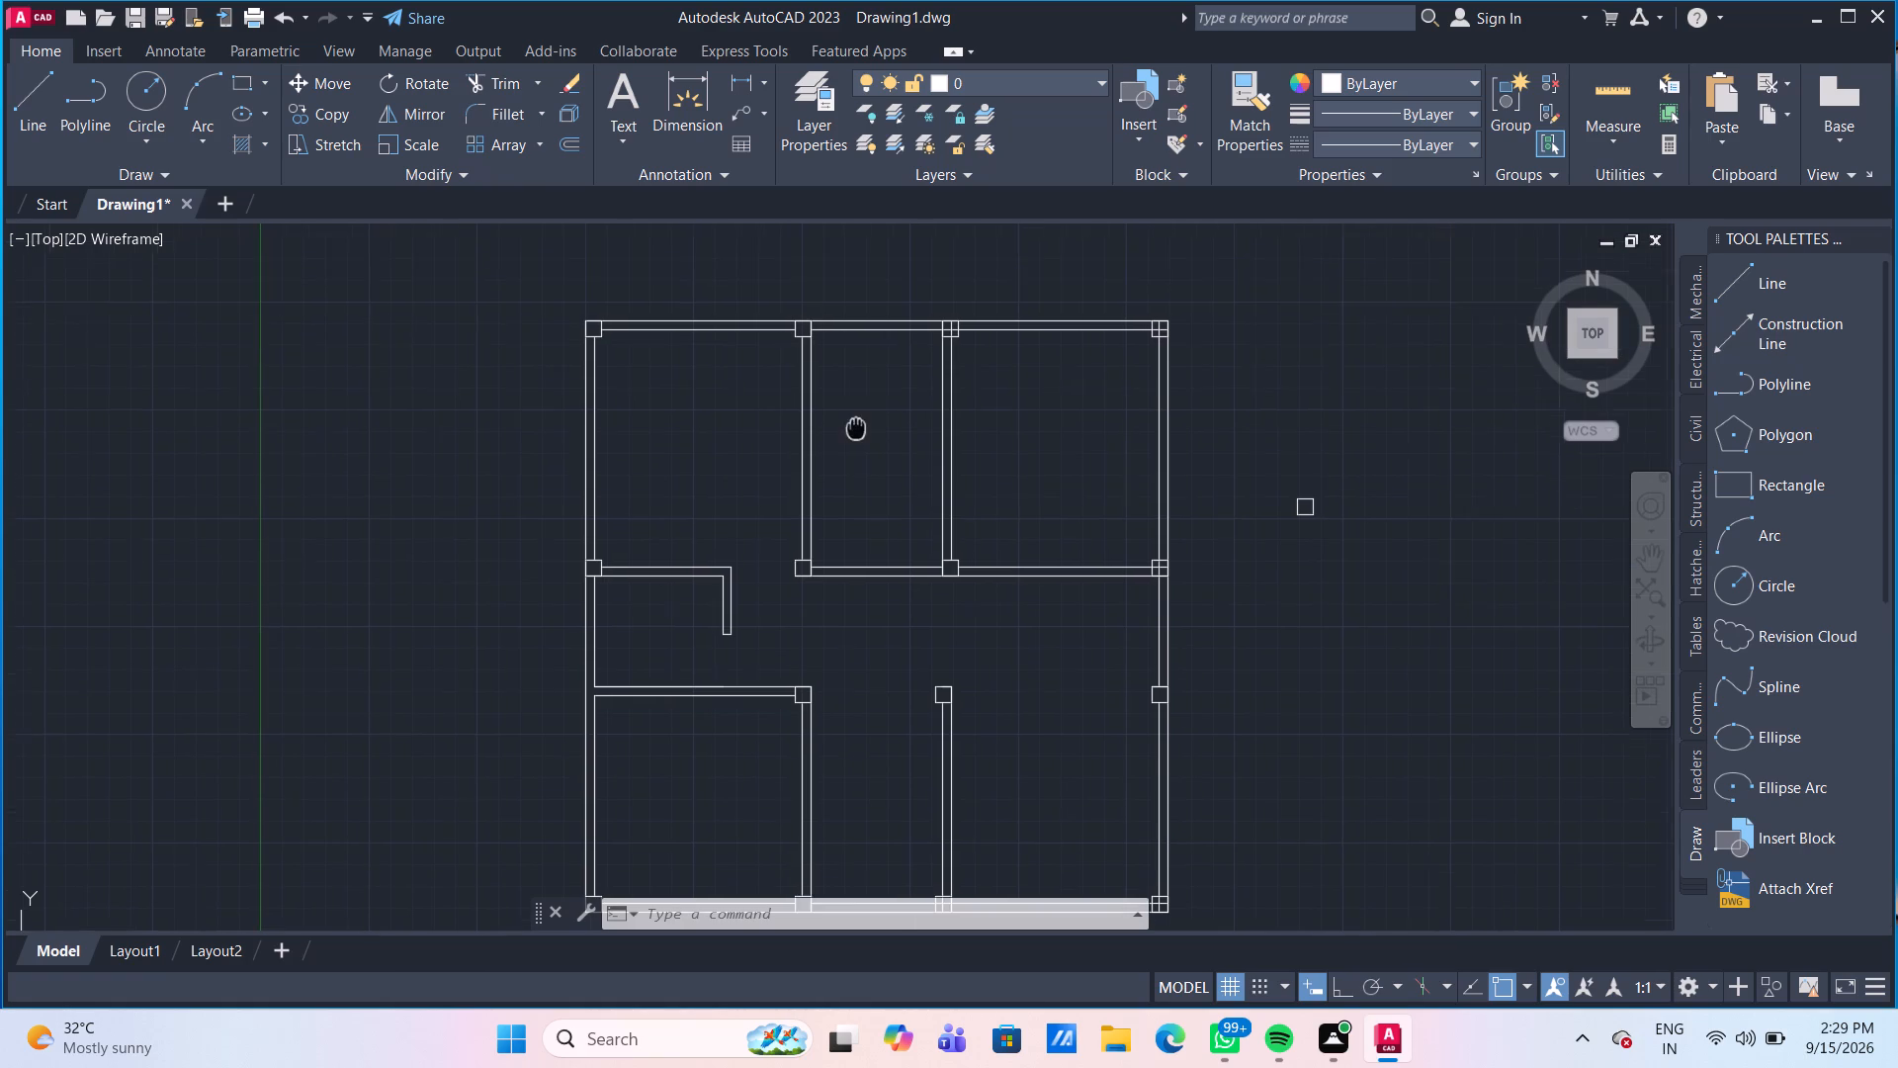
middle_drag(844, 476, 840, 492)
scroll(844, 470, up, 2)
middle_drag(924, 447, 914, 461)
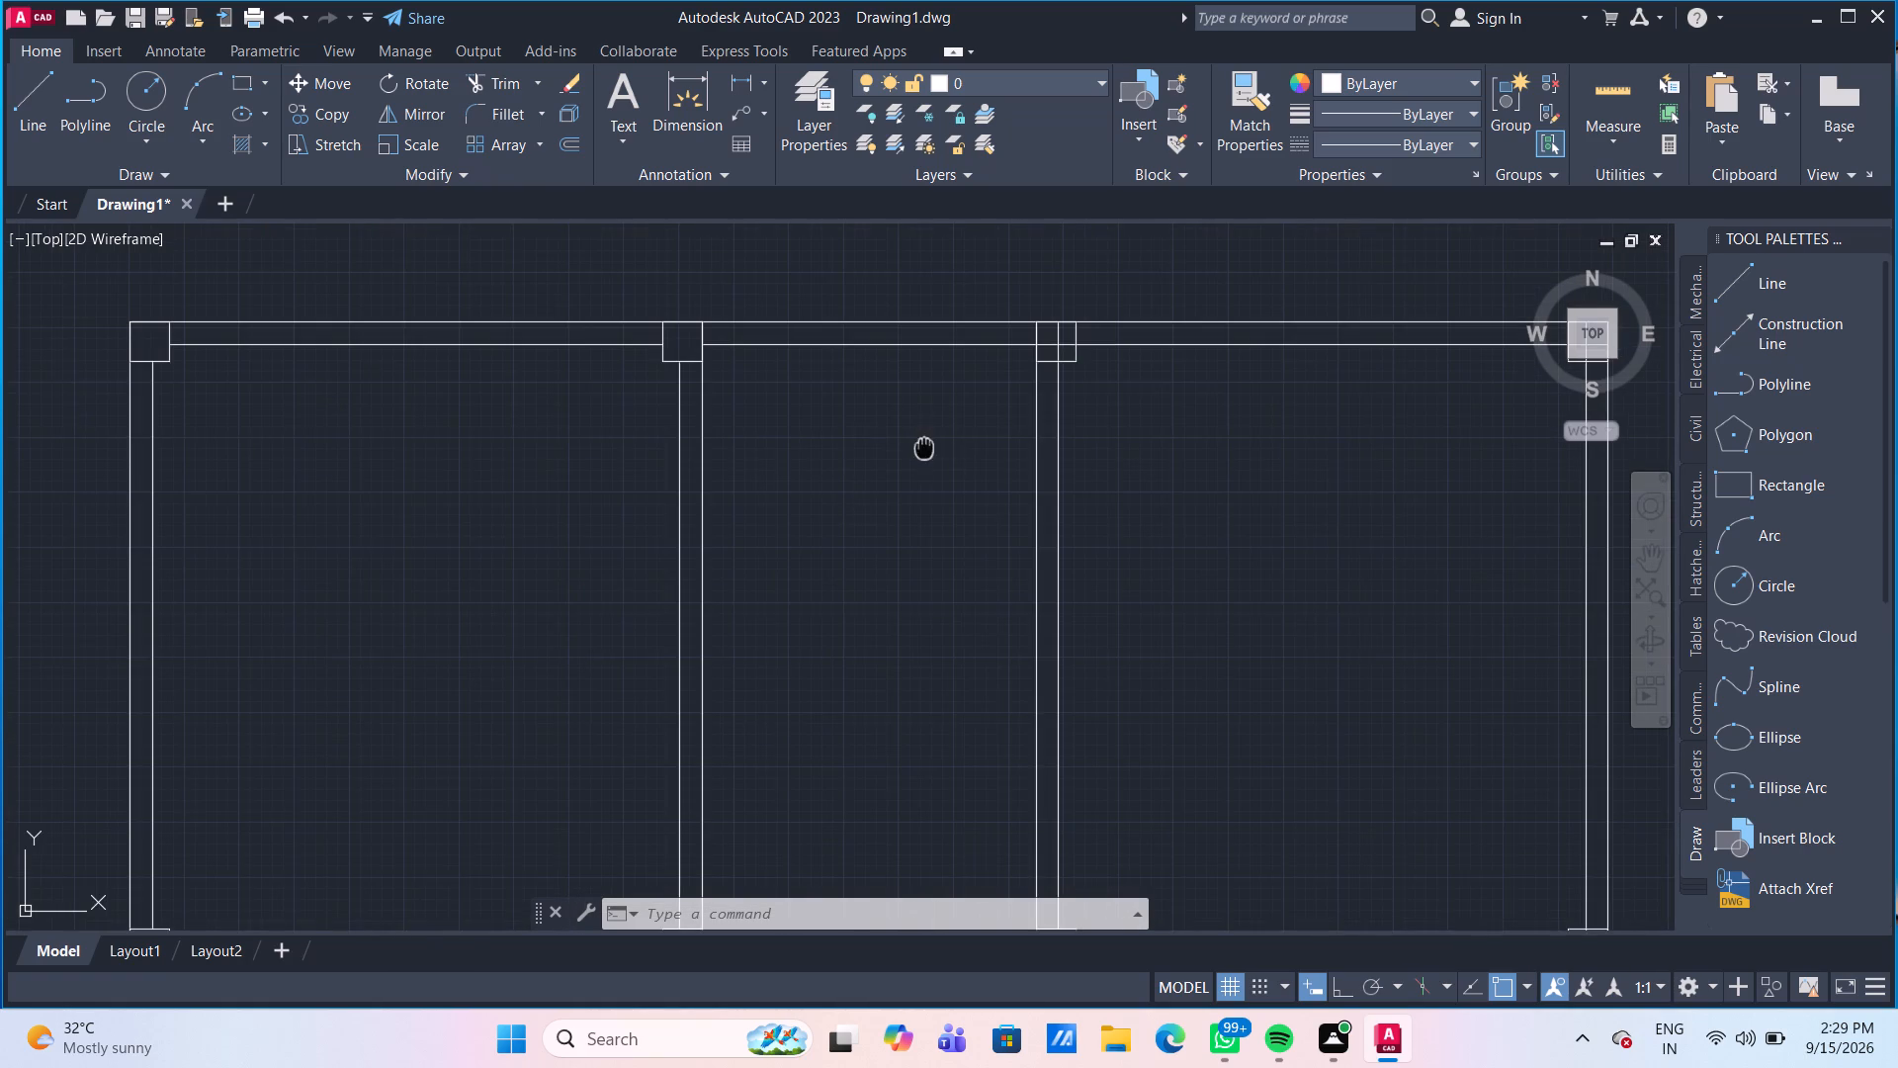
middle_drag(914, 461, 857, 531)
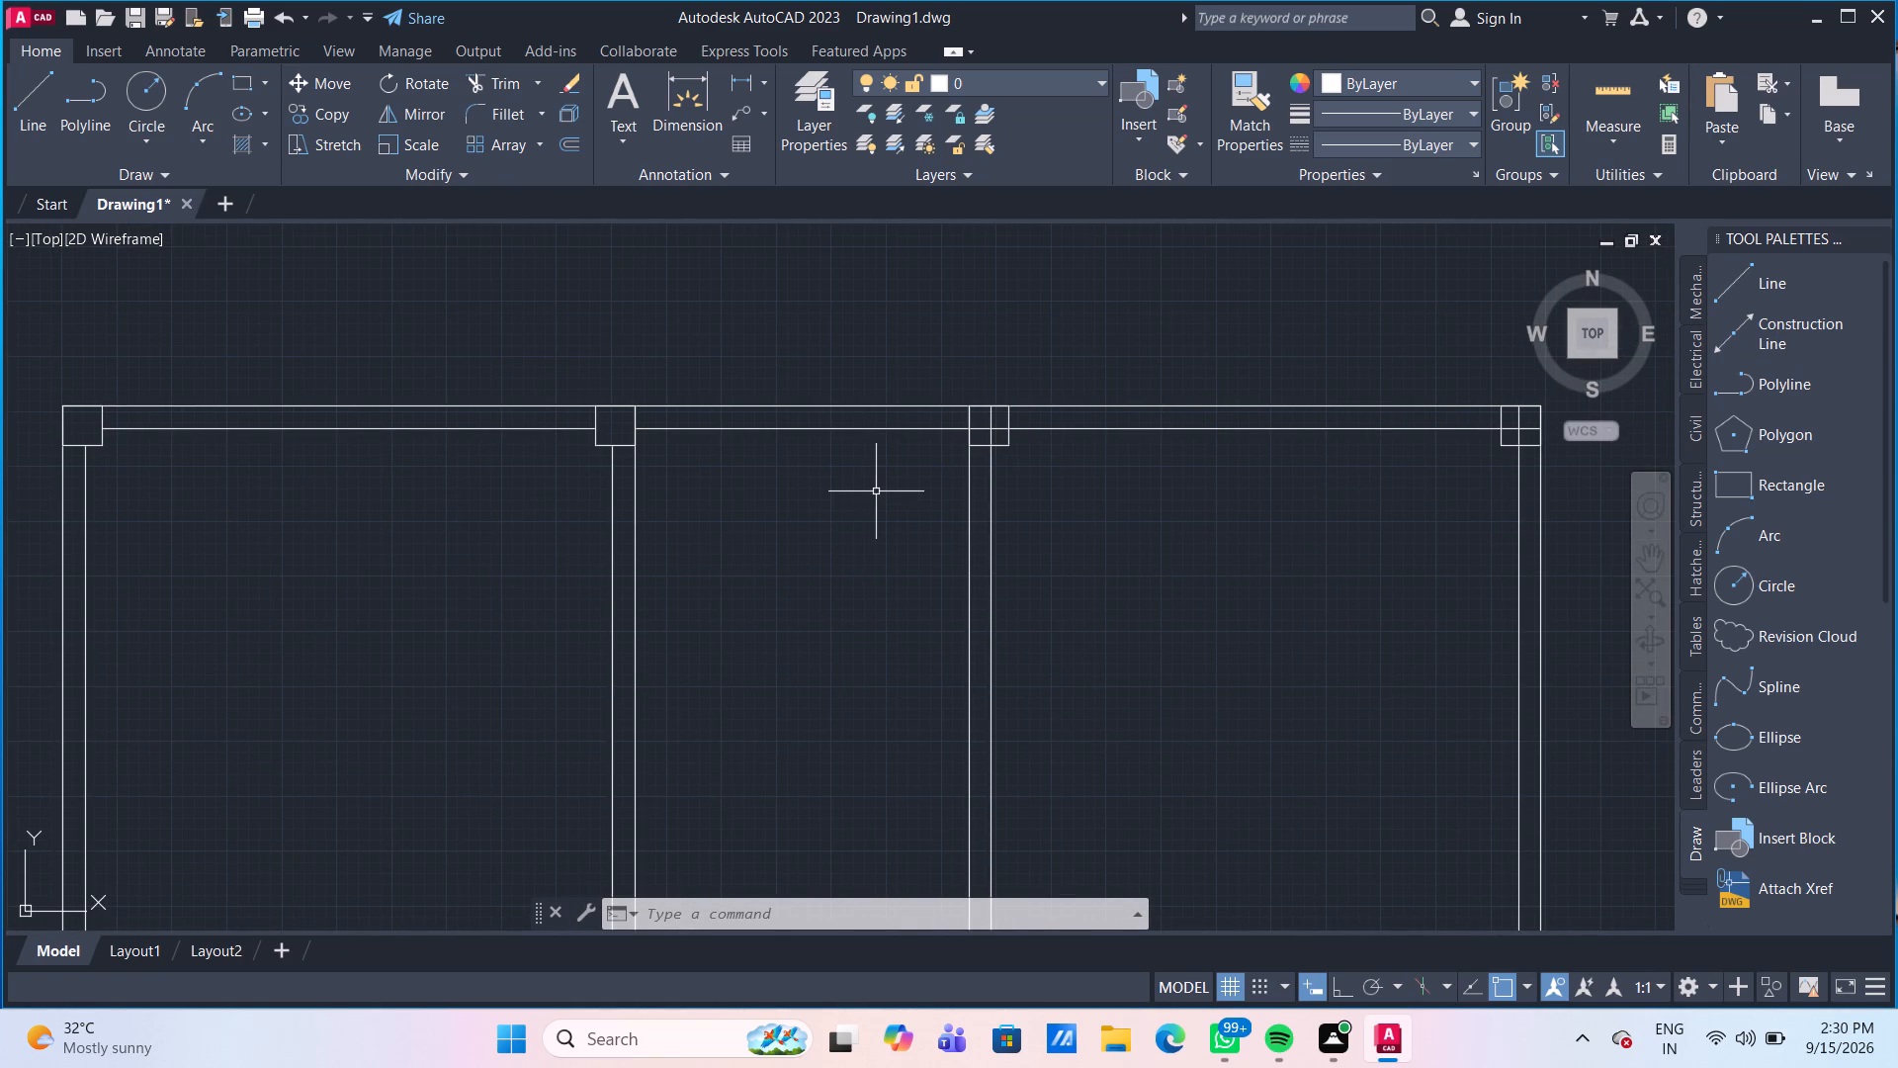
scroll(876, 491, down, 2)
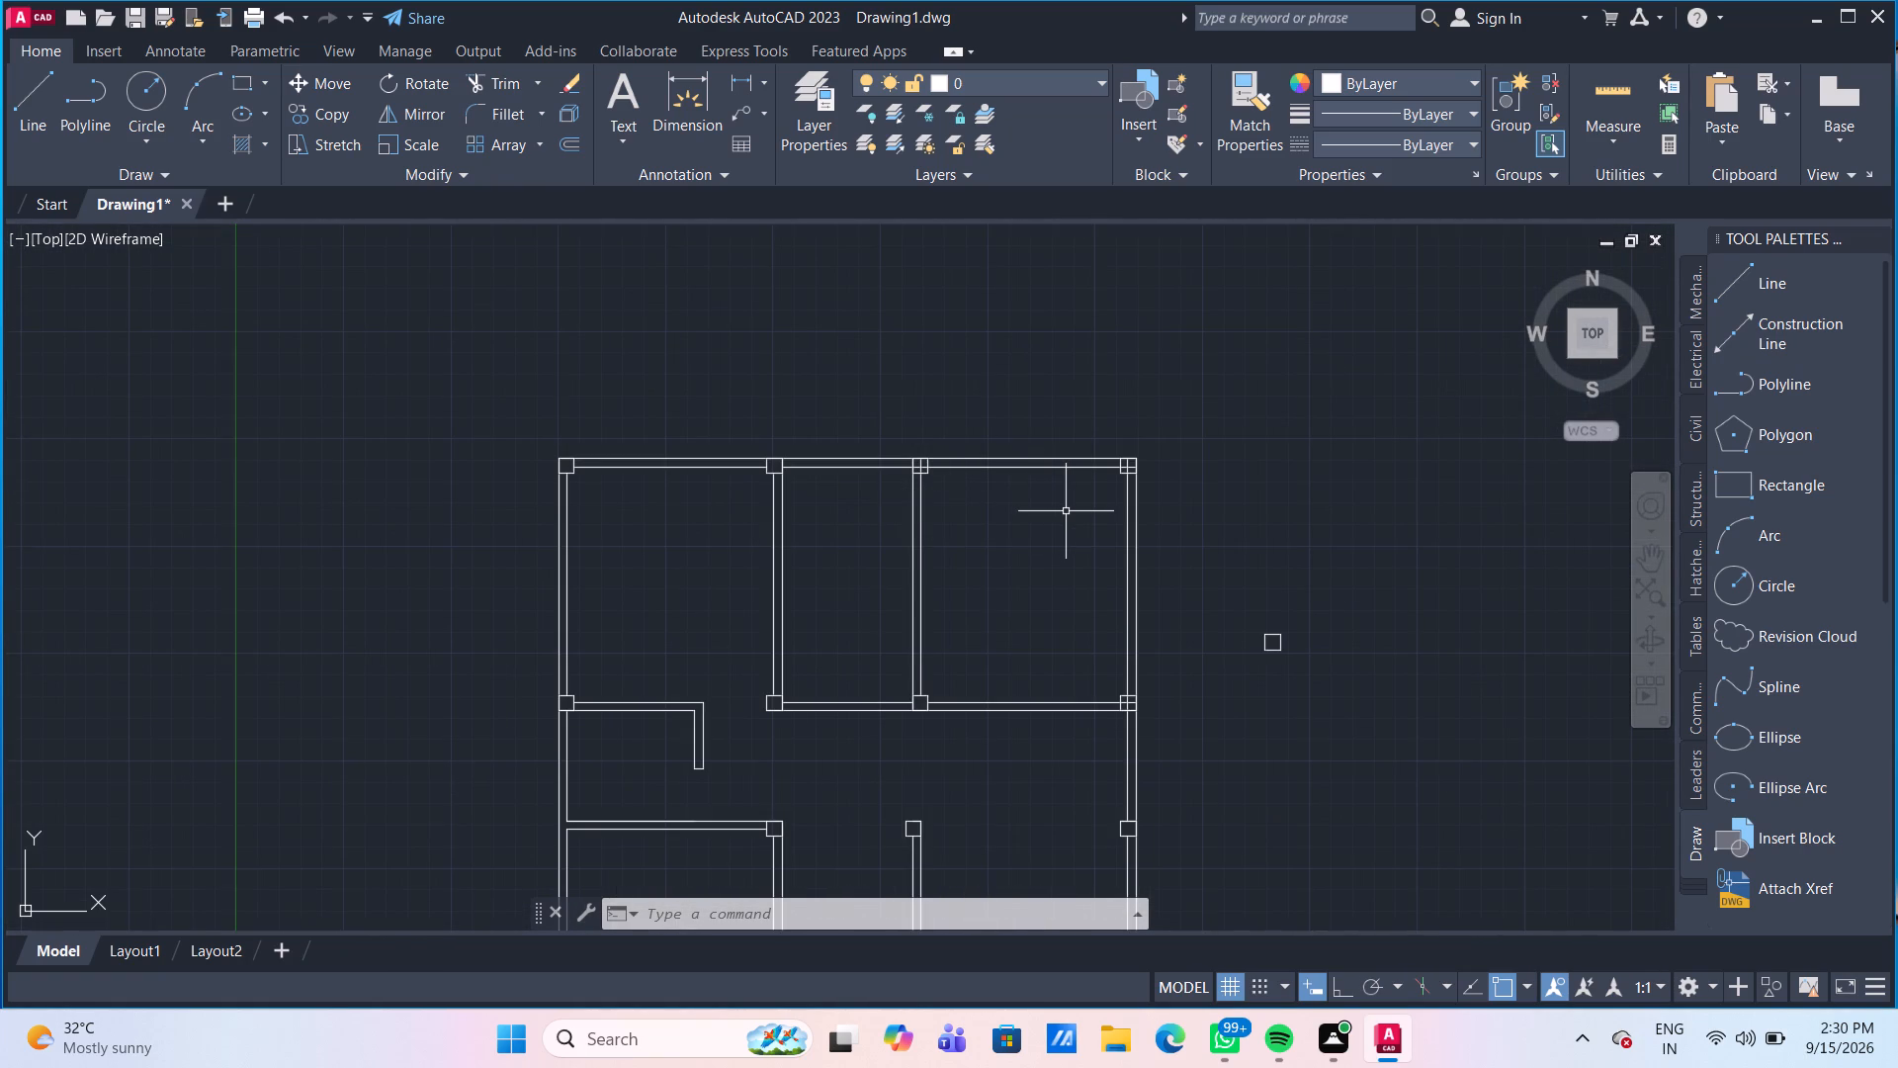
Trim the crossing wall lines inside the square at the top-right corner of the outer walls.
scroll(1098, 506, up, 1)
middle_drag(1061, 529, 1021, 558)
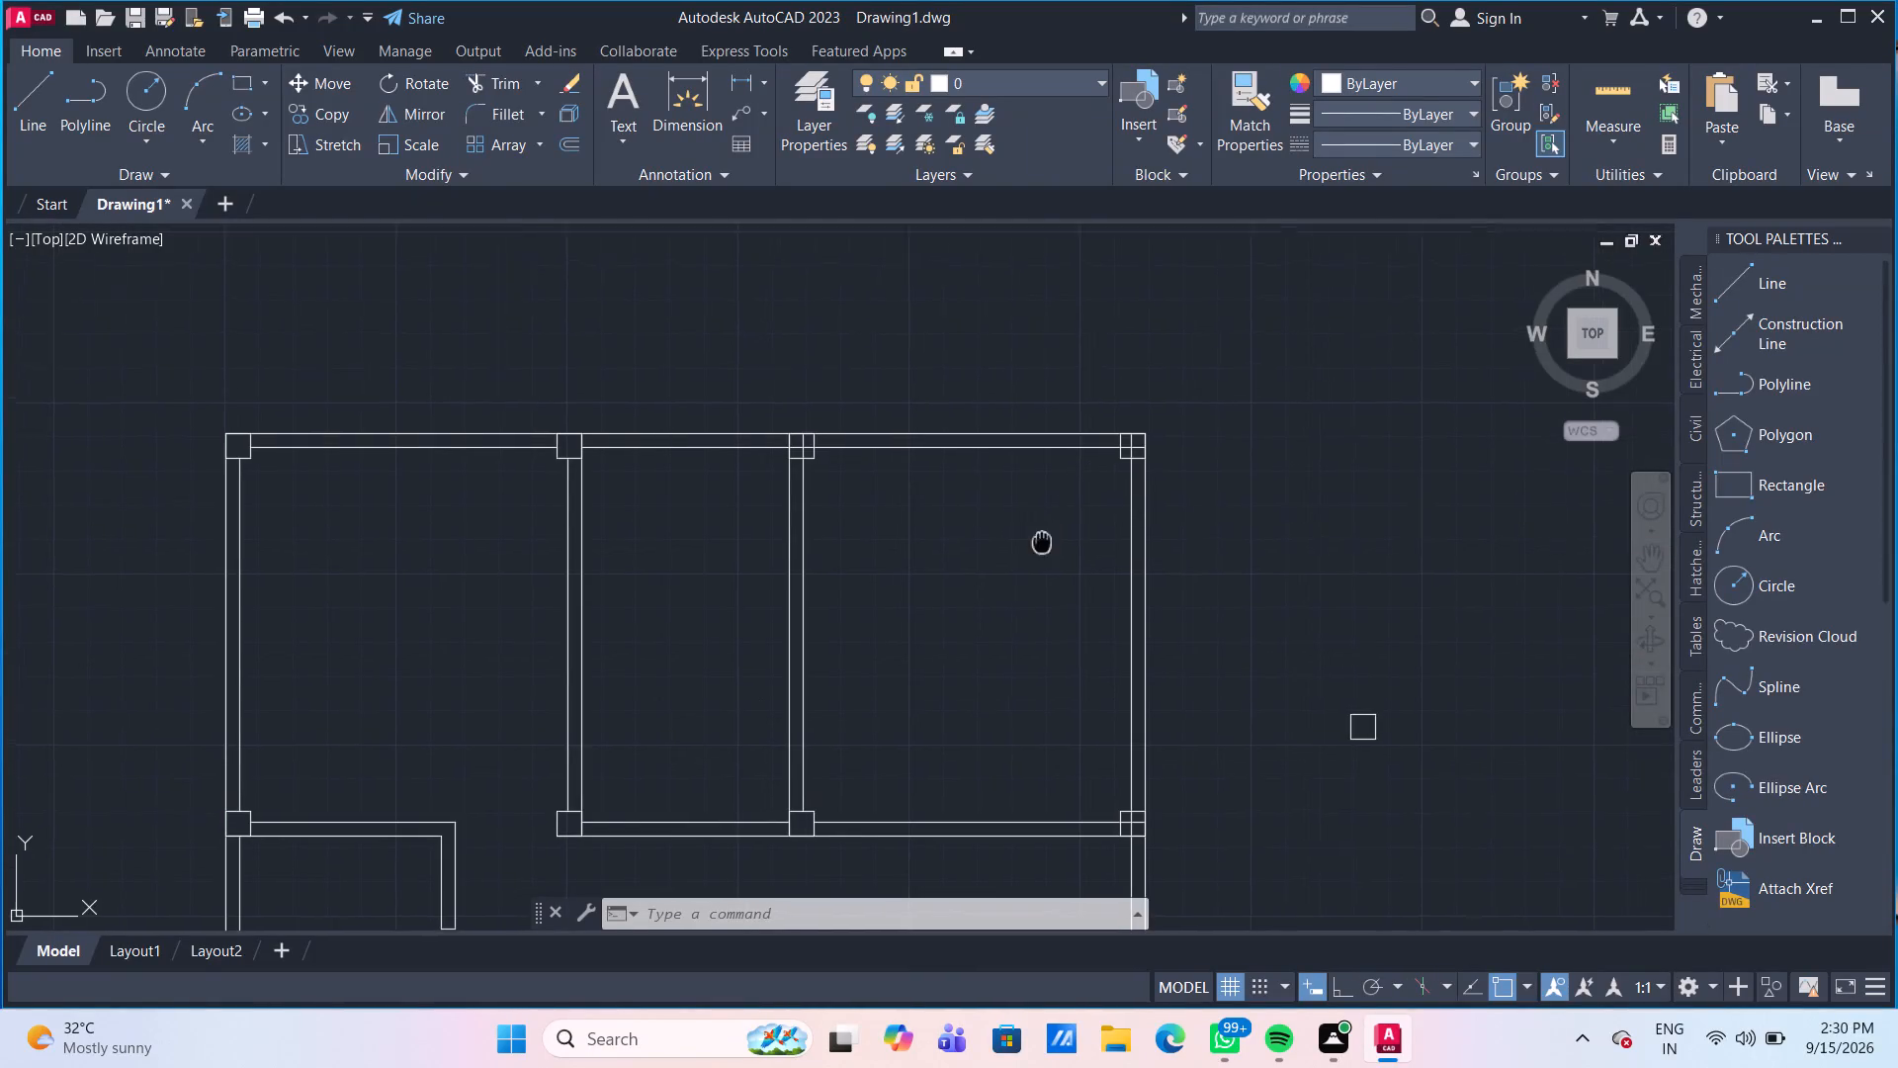
middle_drag(1021, 558, 956, 619)
text(TR)
key(Return)
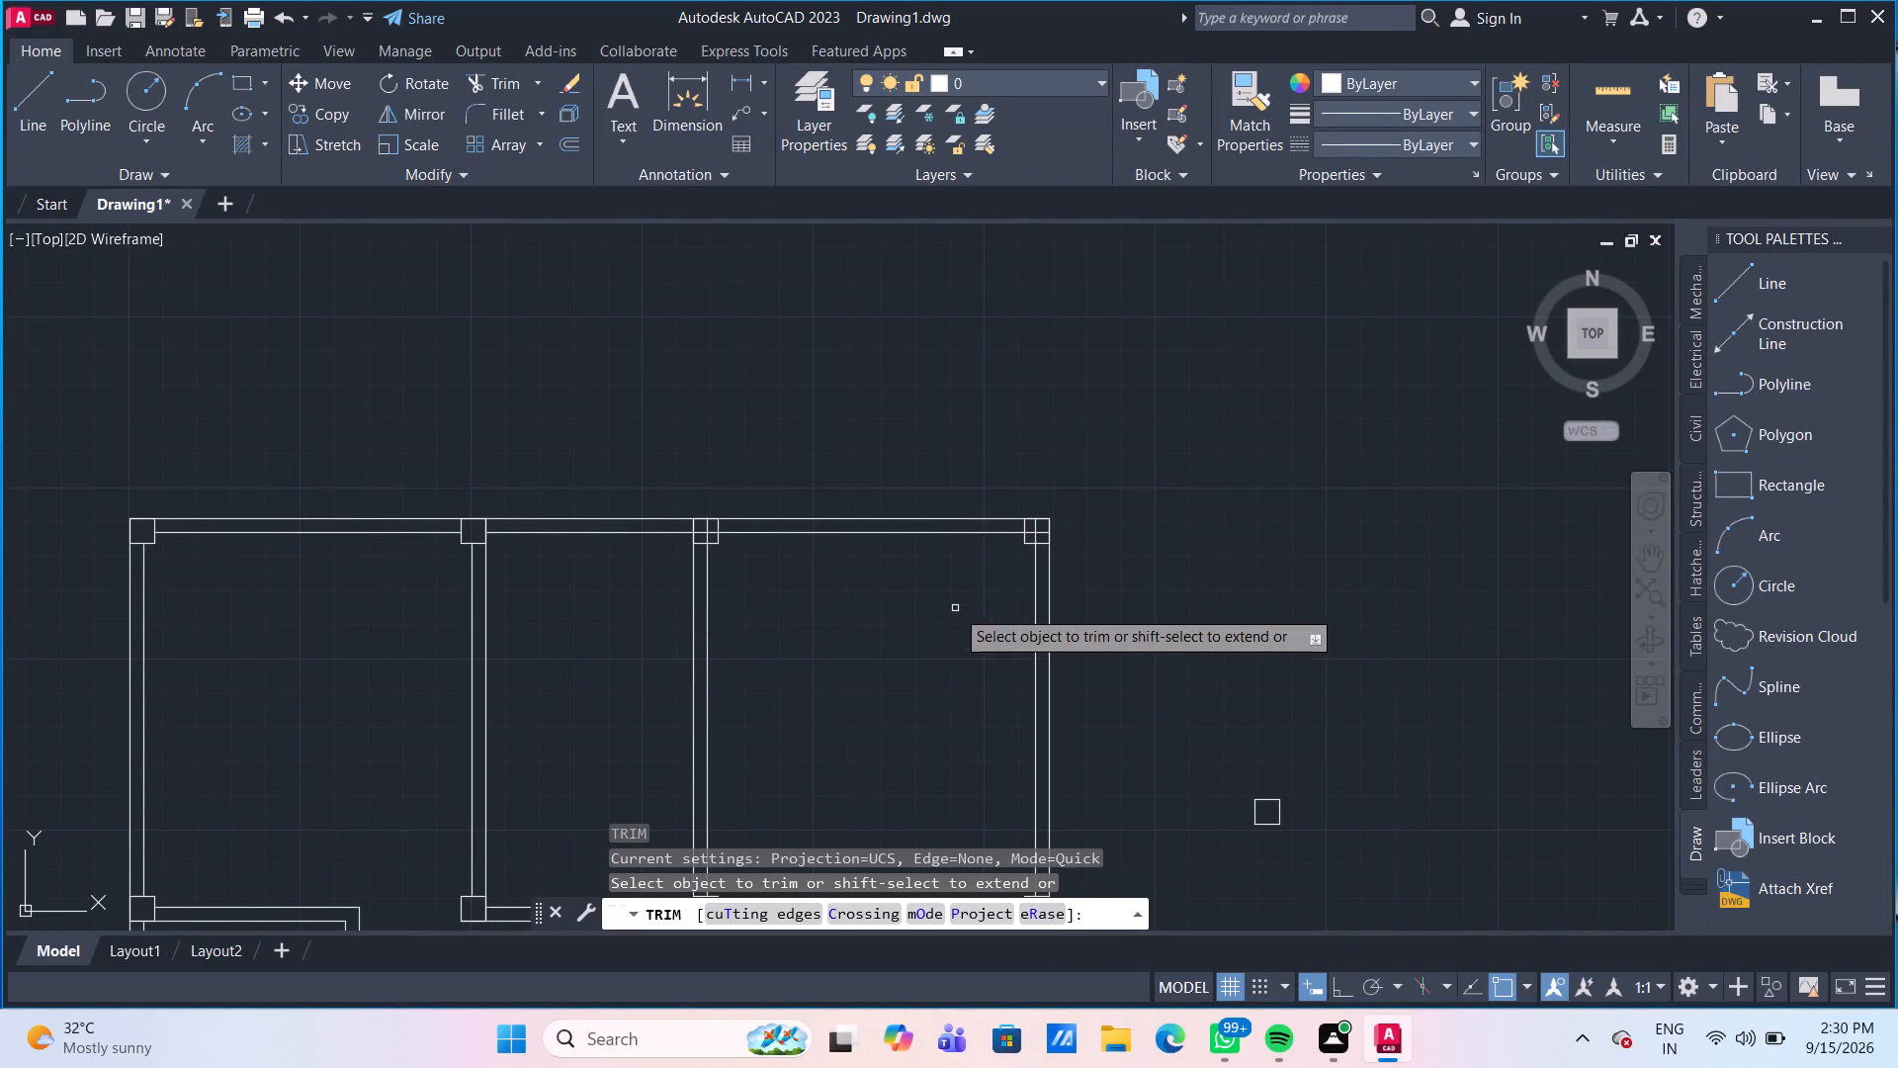
scroll(1017, 534, up, 2)
click(1051, 509)
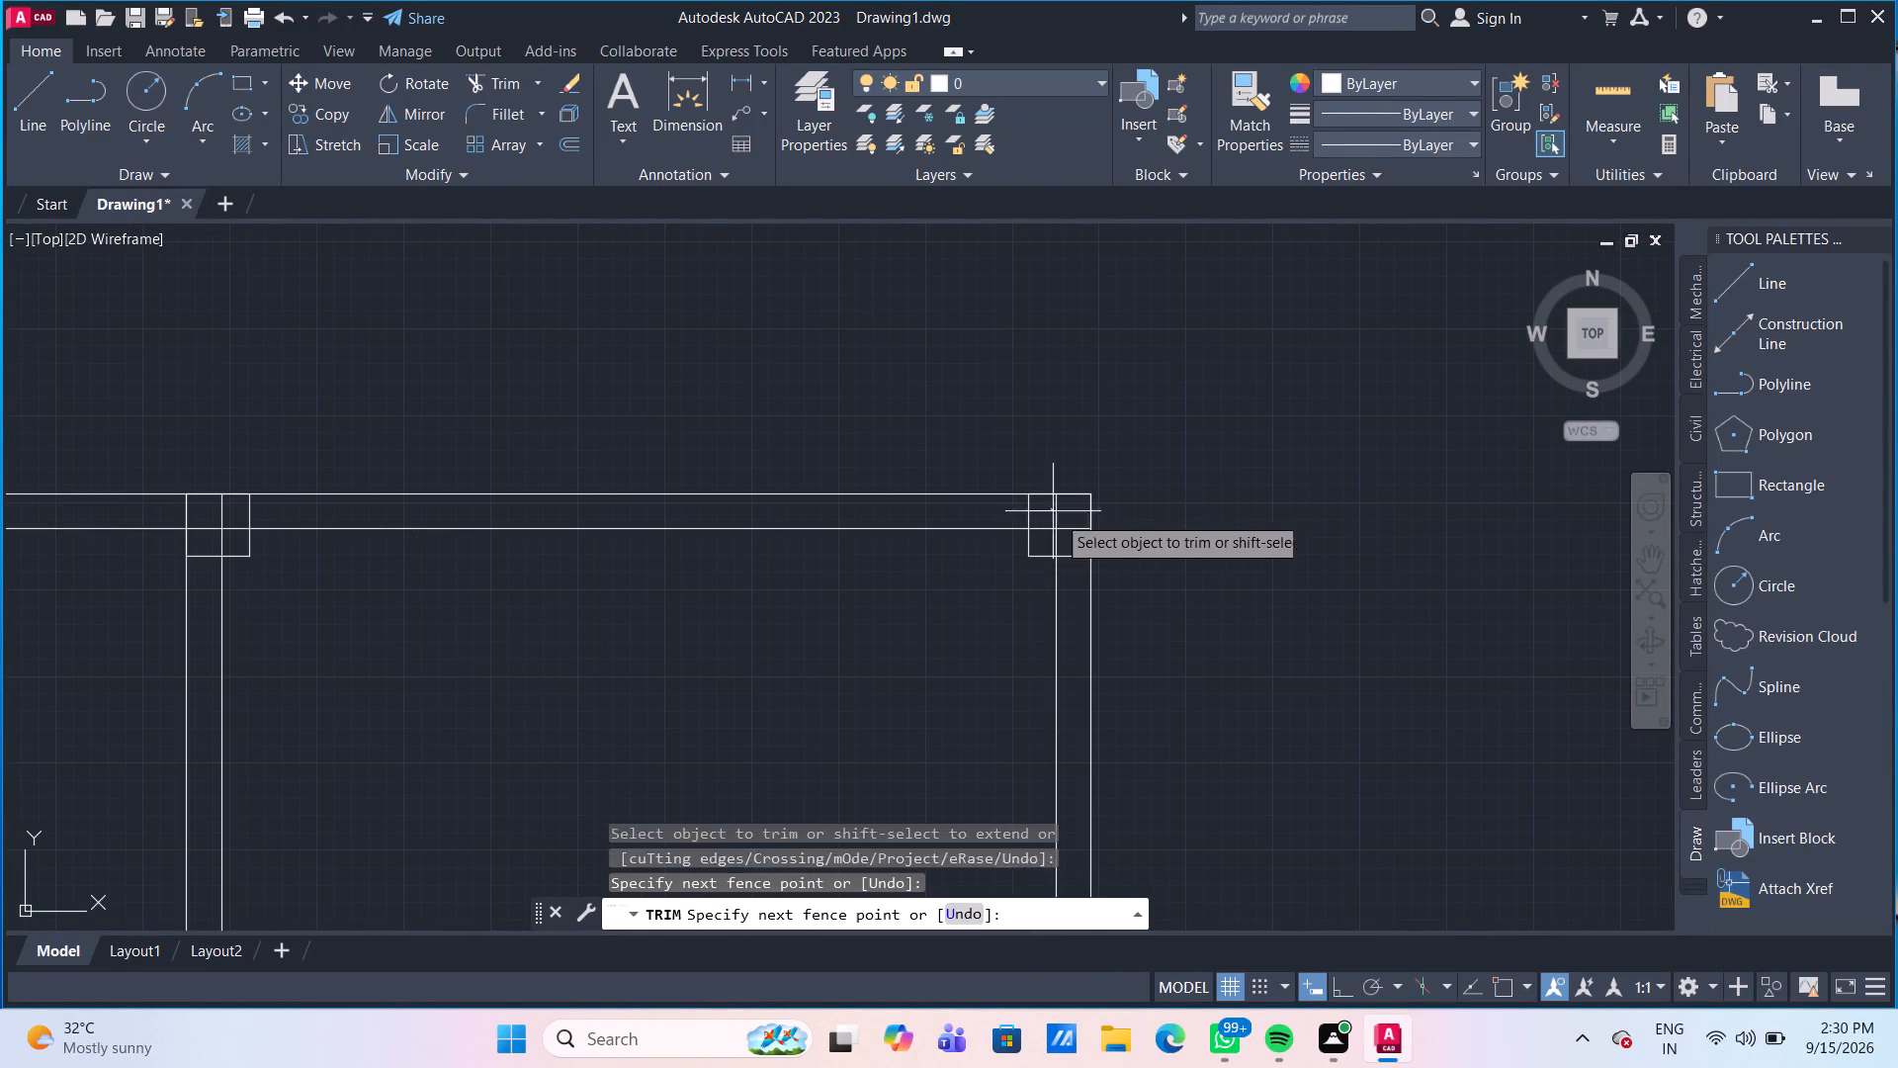
click(1073, 533)
click(1042, 521)
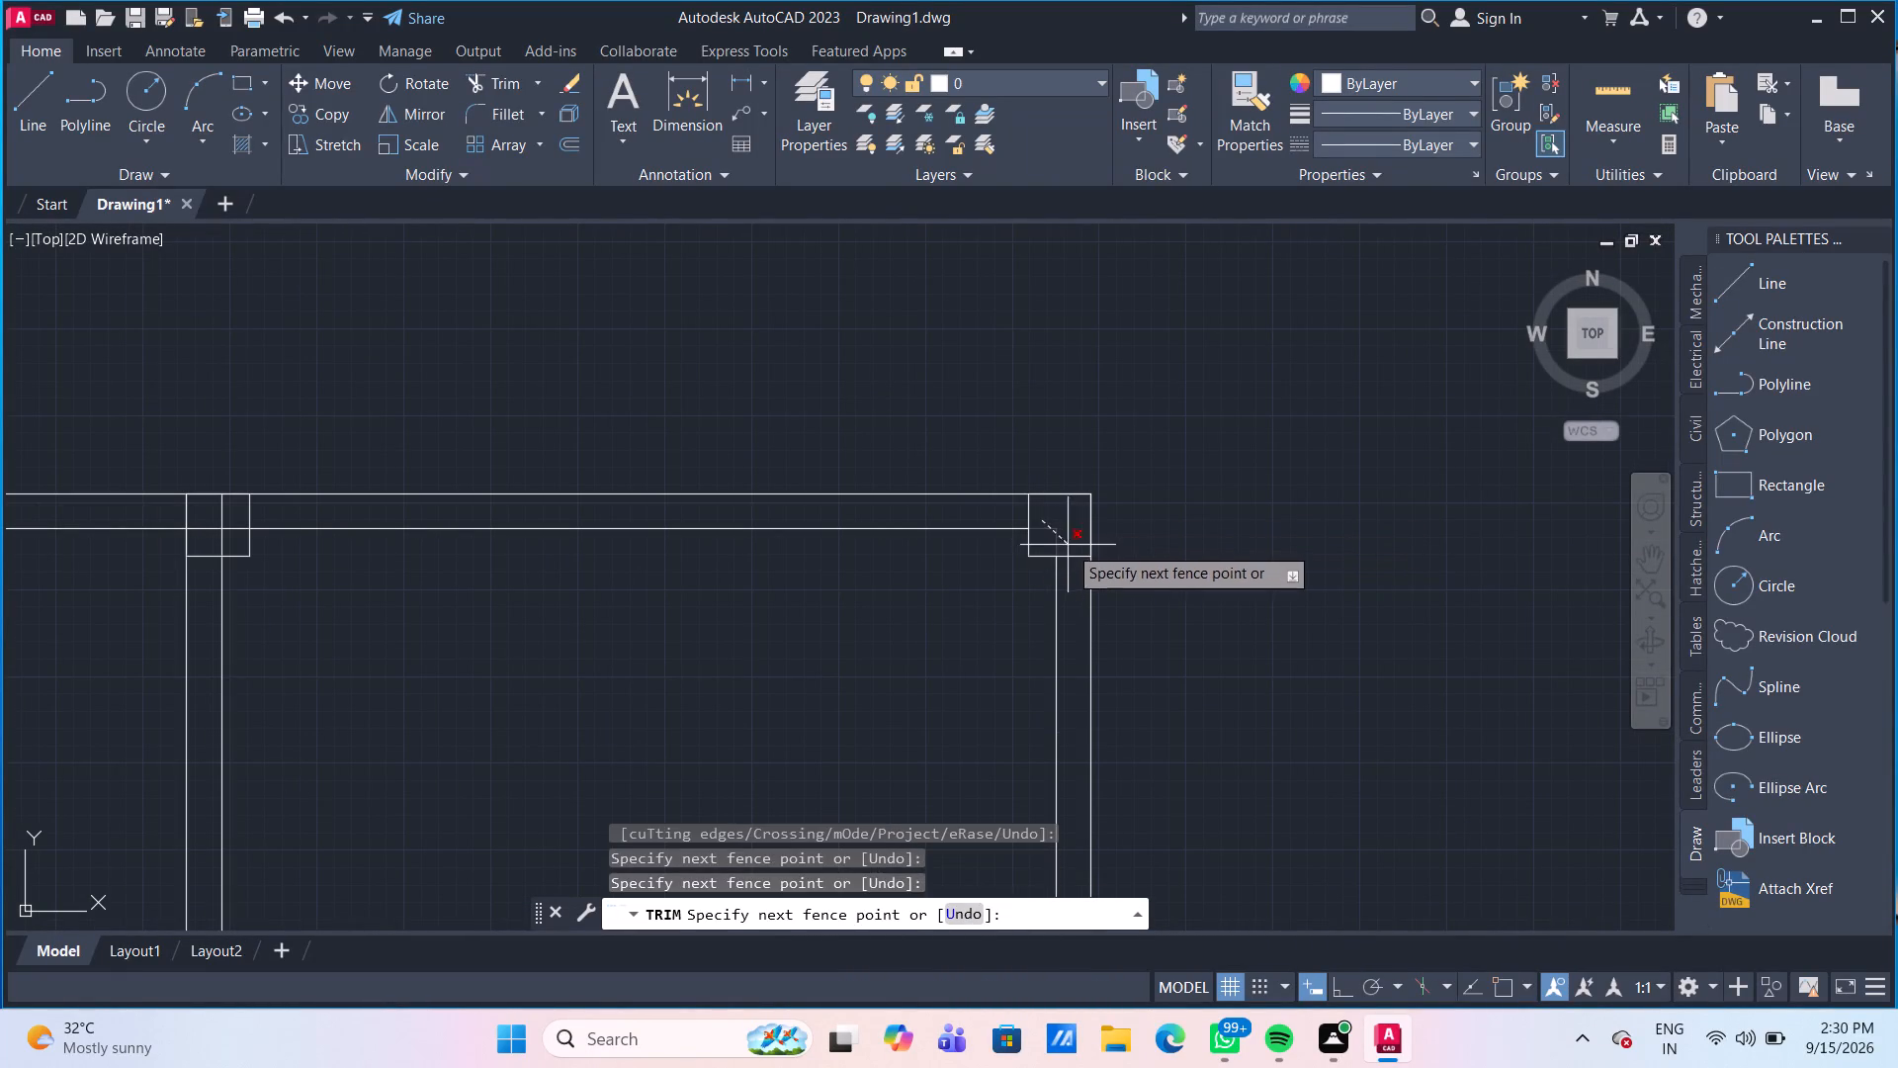
click(1070, 547)
Trim the crossing lines inside the top outer wall's square where the partition between the upper-middle and upper-right rooms meets it.
scroll(228, 506, up, 1)
click(209, 504)
click(237, 551)
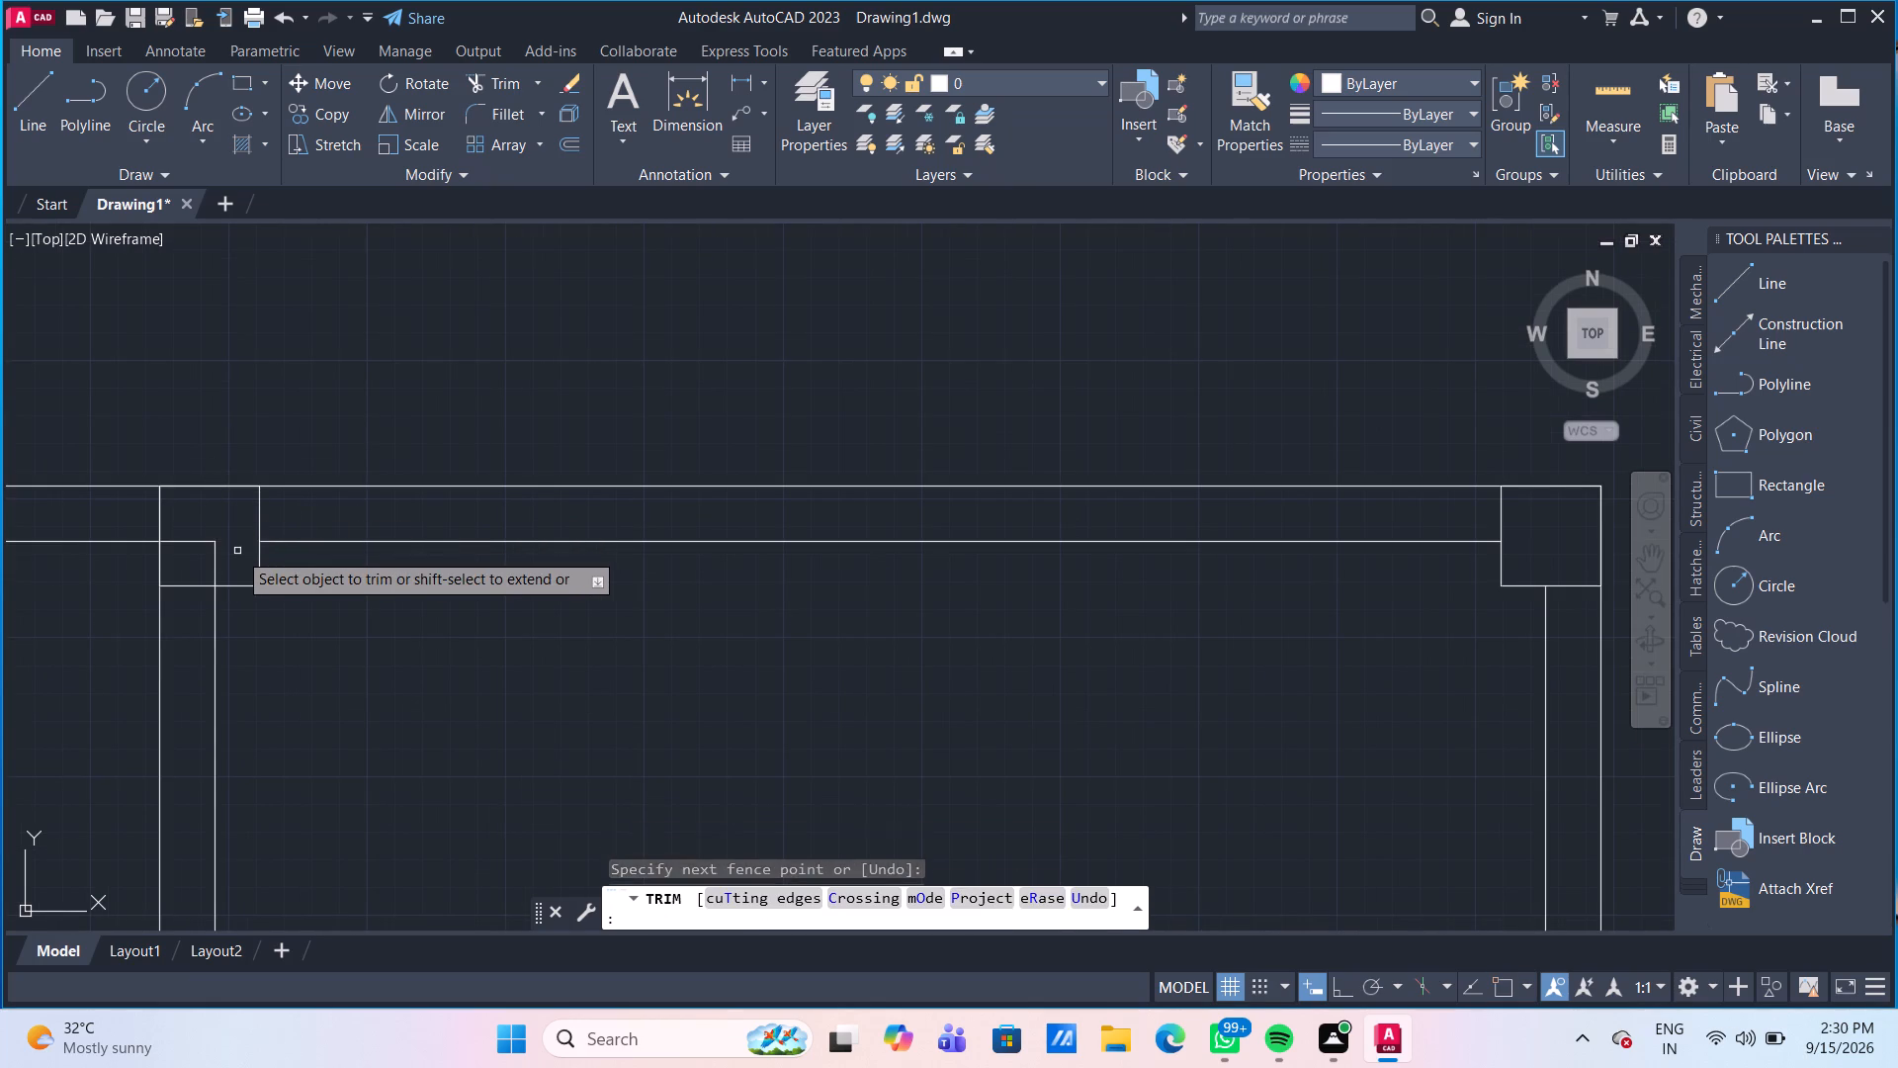
click(181, 529)
click(220, 559)
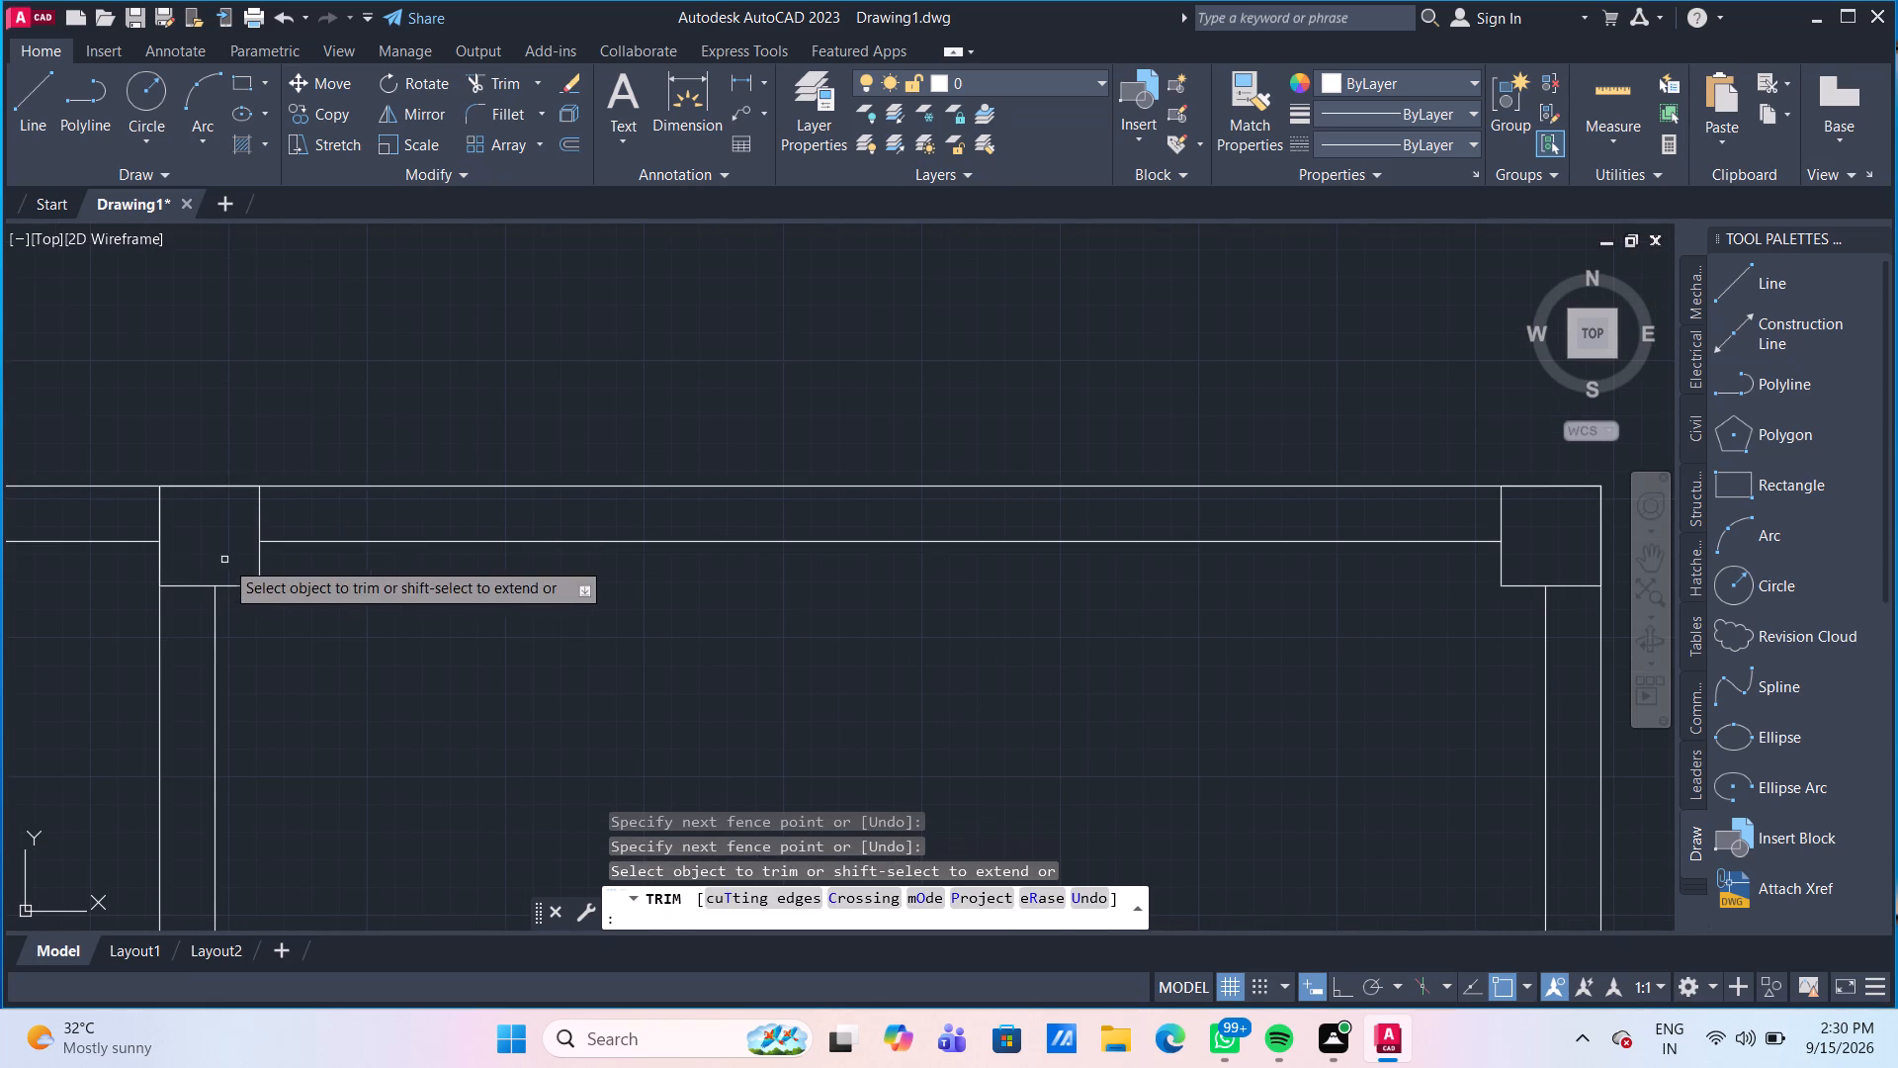
scroll(430, 599, down, 2)
key(Escape)
Offset the top outer wall's inner line 4' down into the upper-middle room.
scroll(564, 637, down, 1)
middle_drag(563, 641, 697, 386)
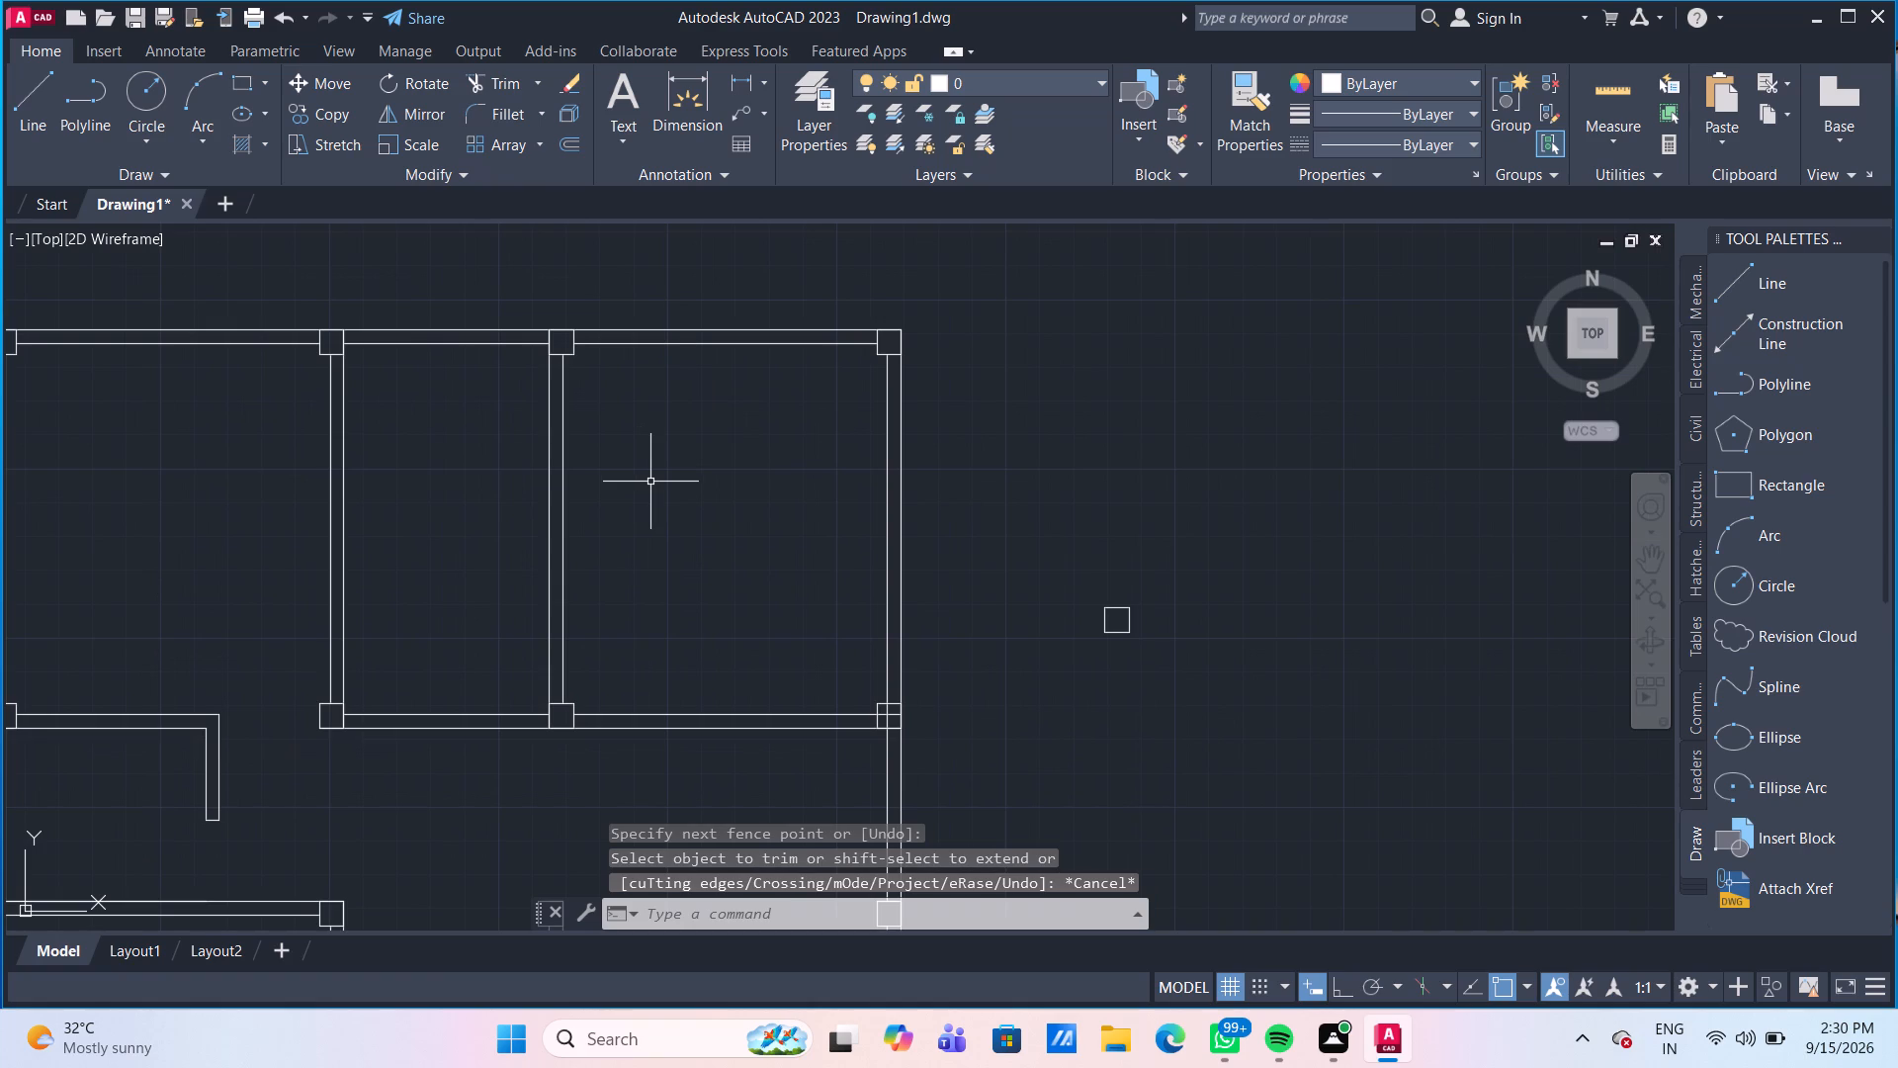
scroll(453, 406, up, 1)
middle_drag(478, 399, 518, 391)
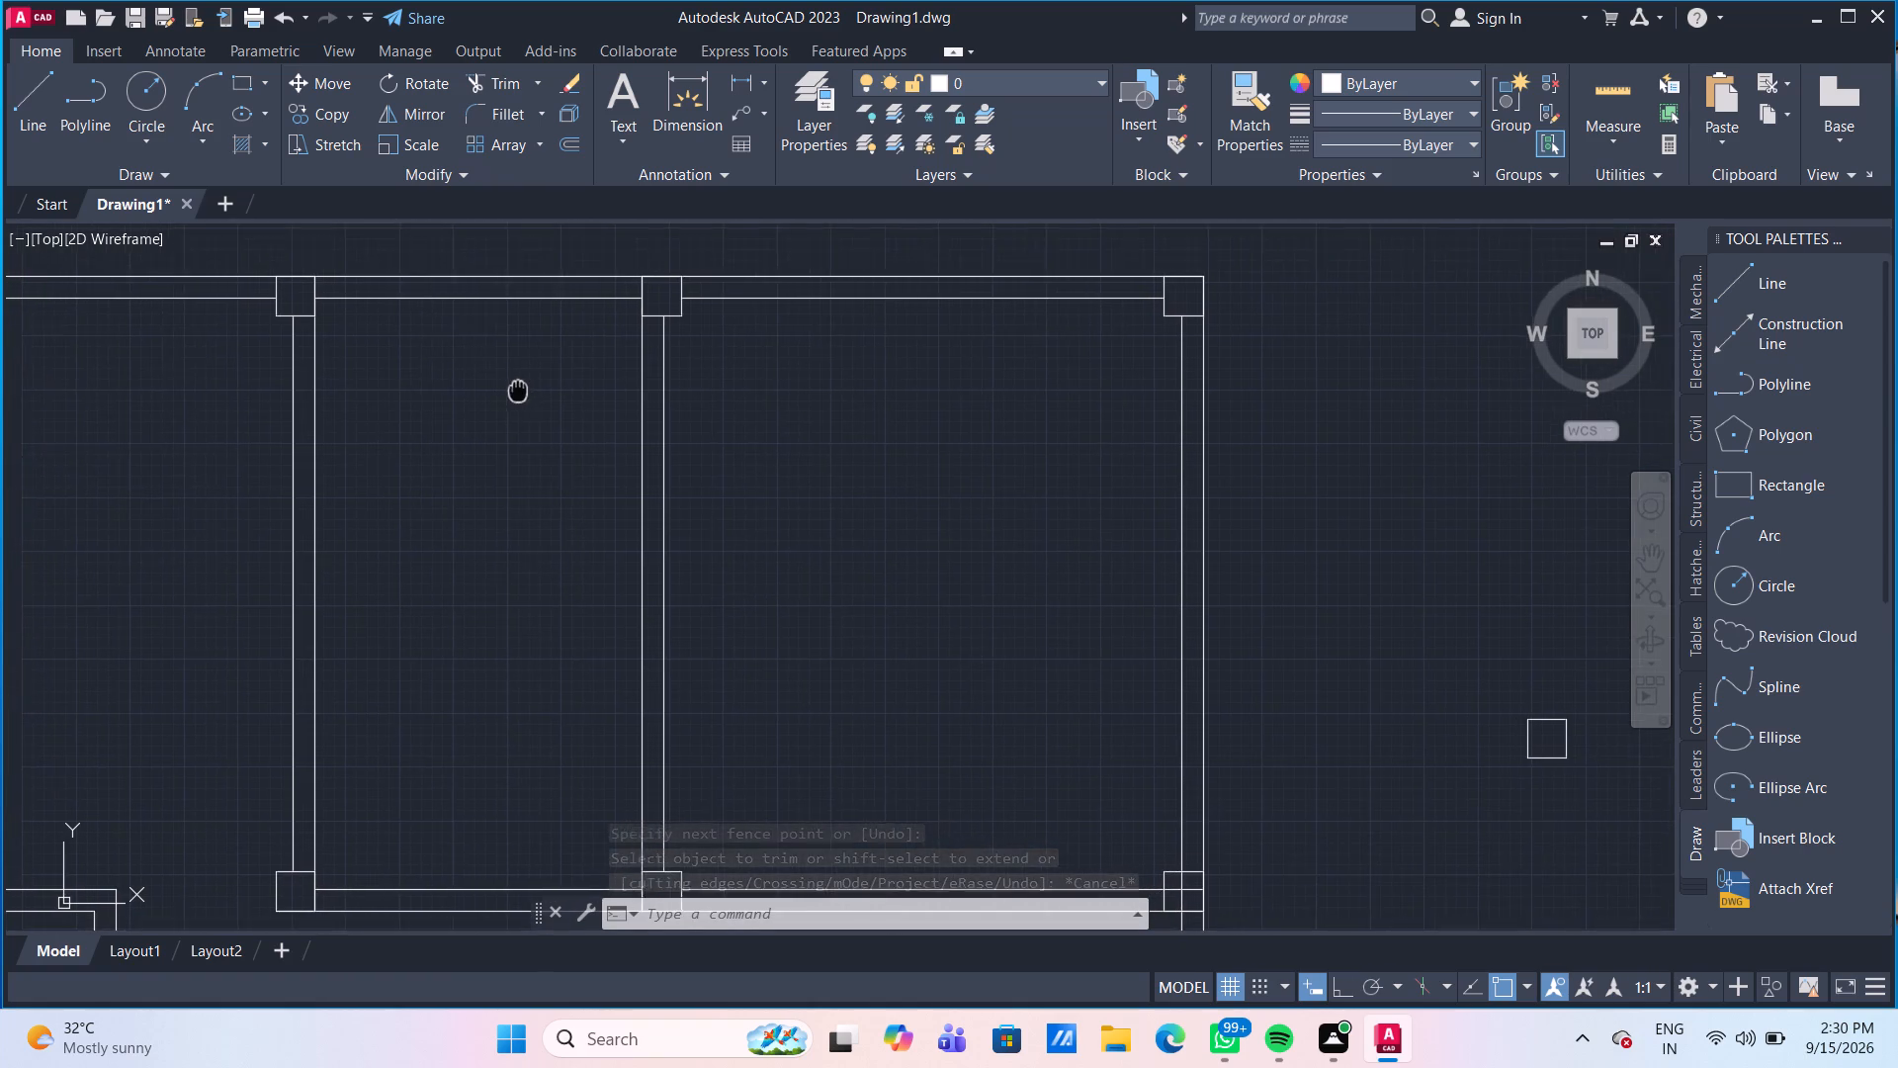
middle_drag(518, 391, 545, 391)
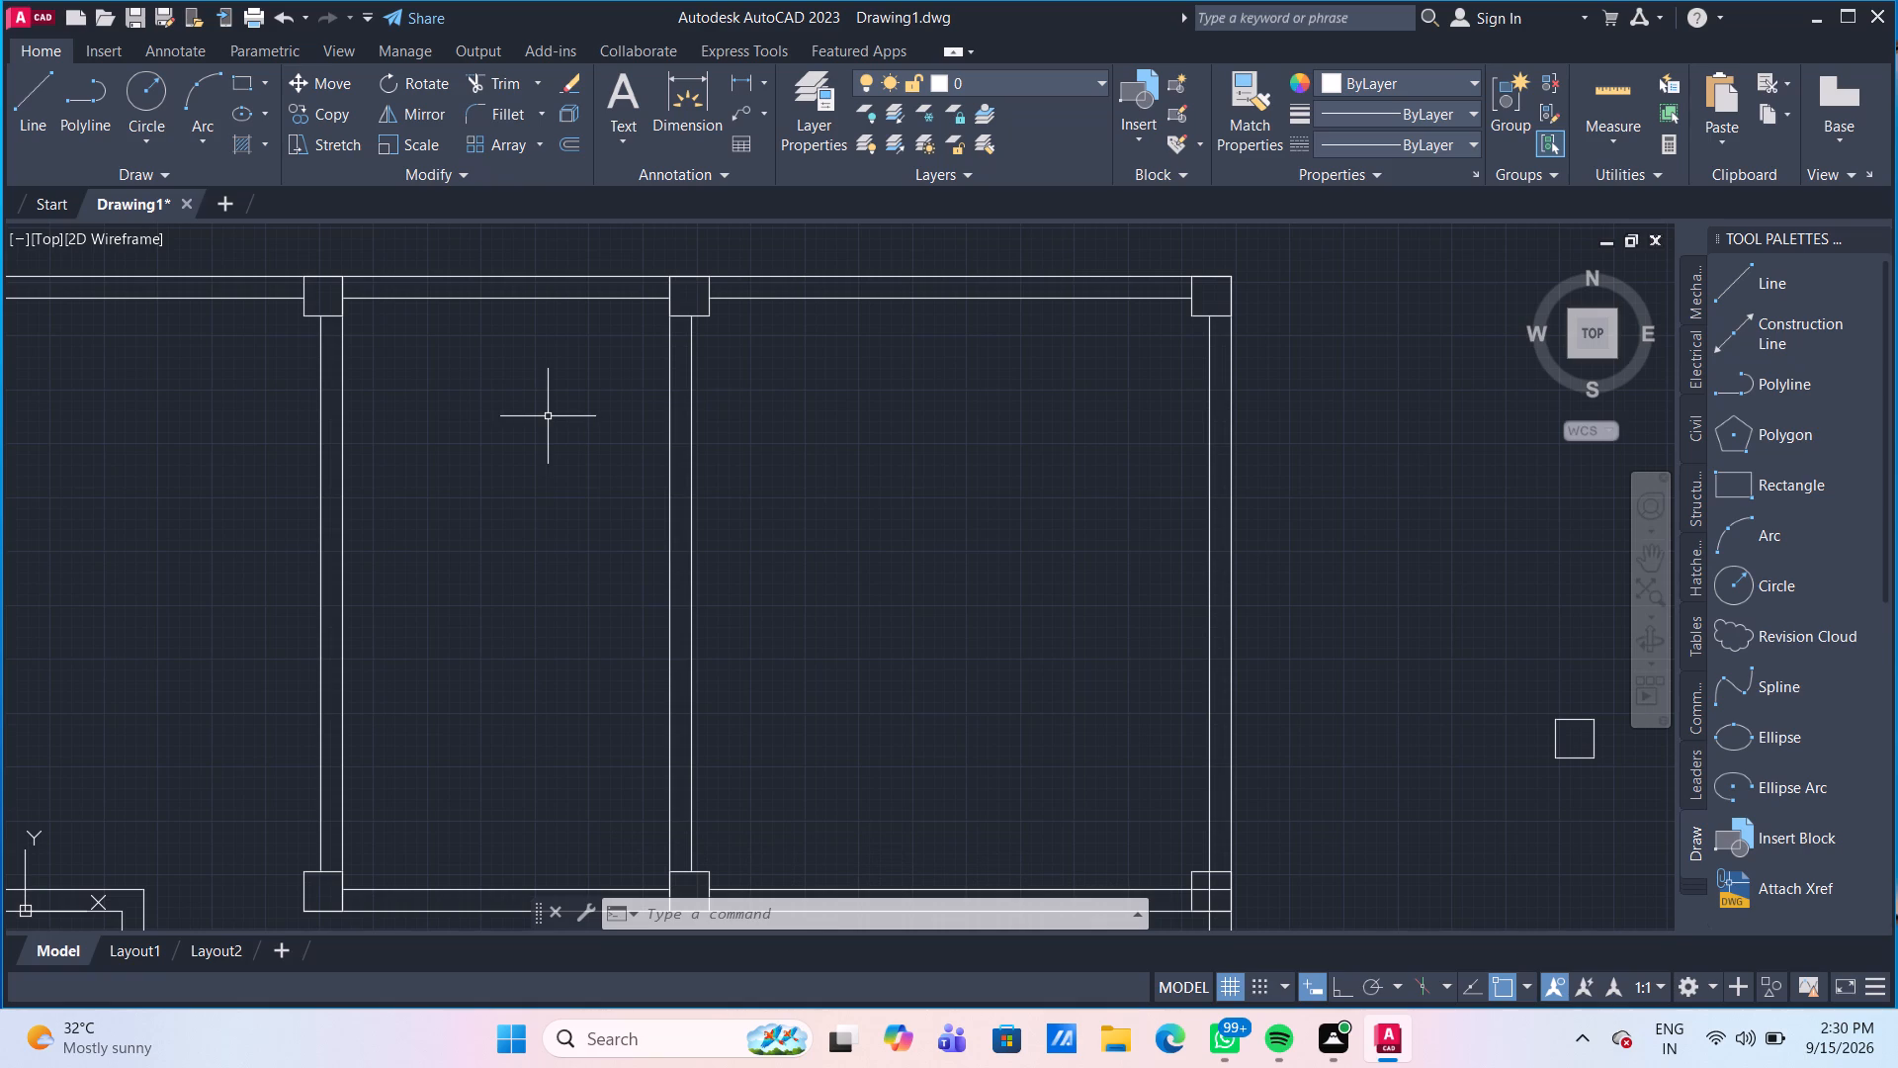
middle_drag(588, 442, 600, 377)
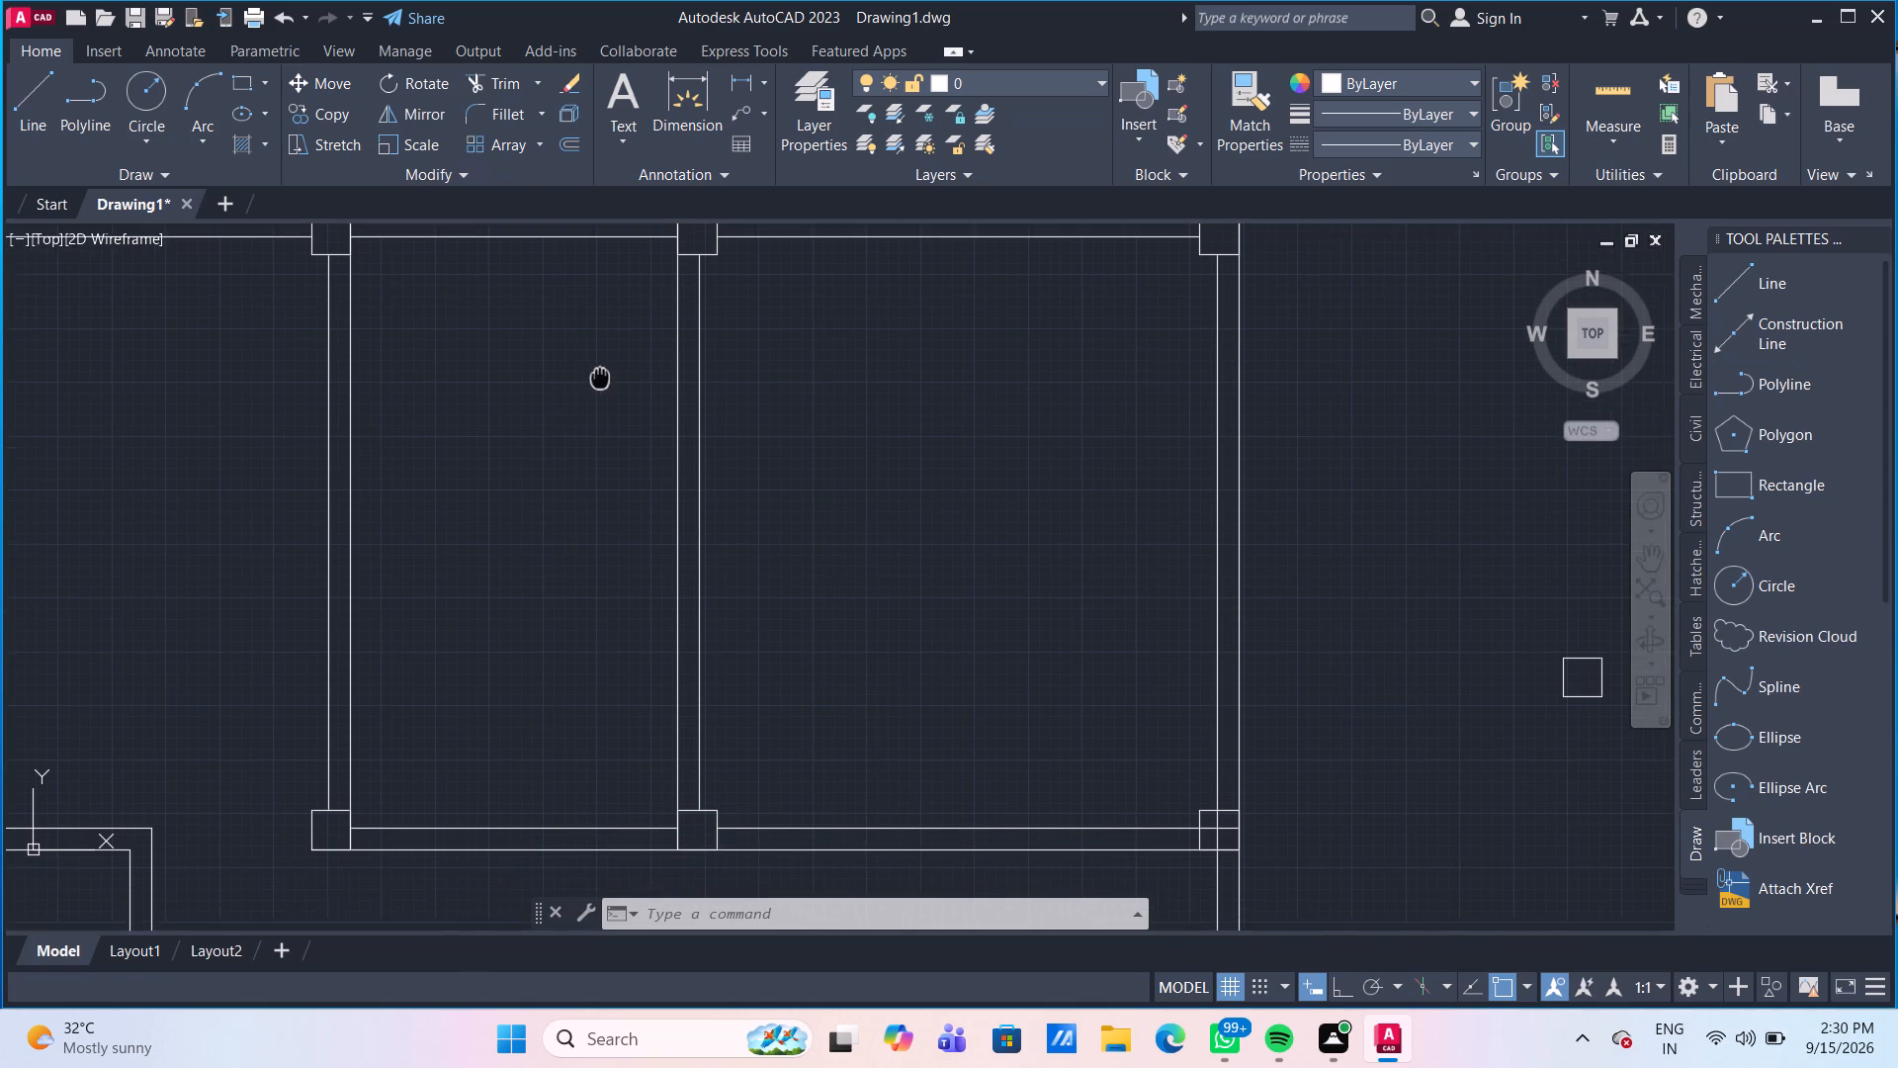
middle_drag(600, 377, 617, 399)
key(o)
key(Return)
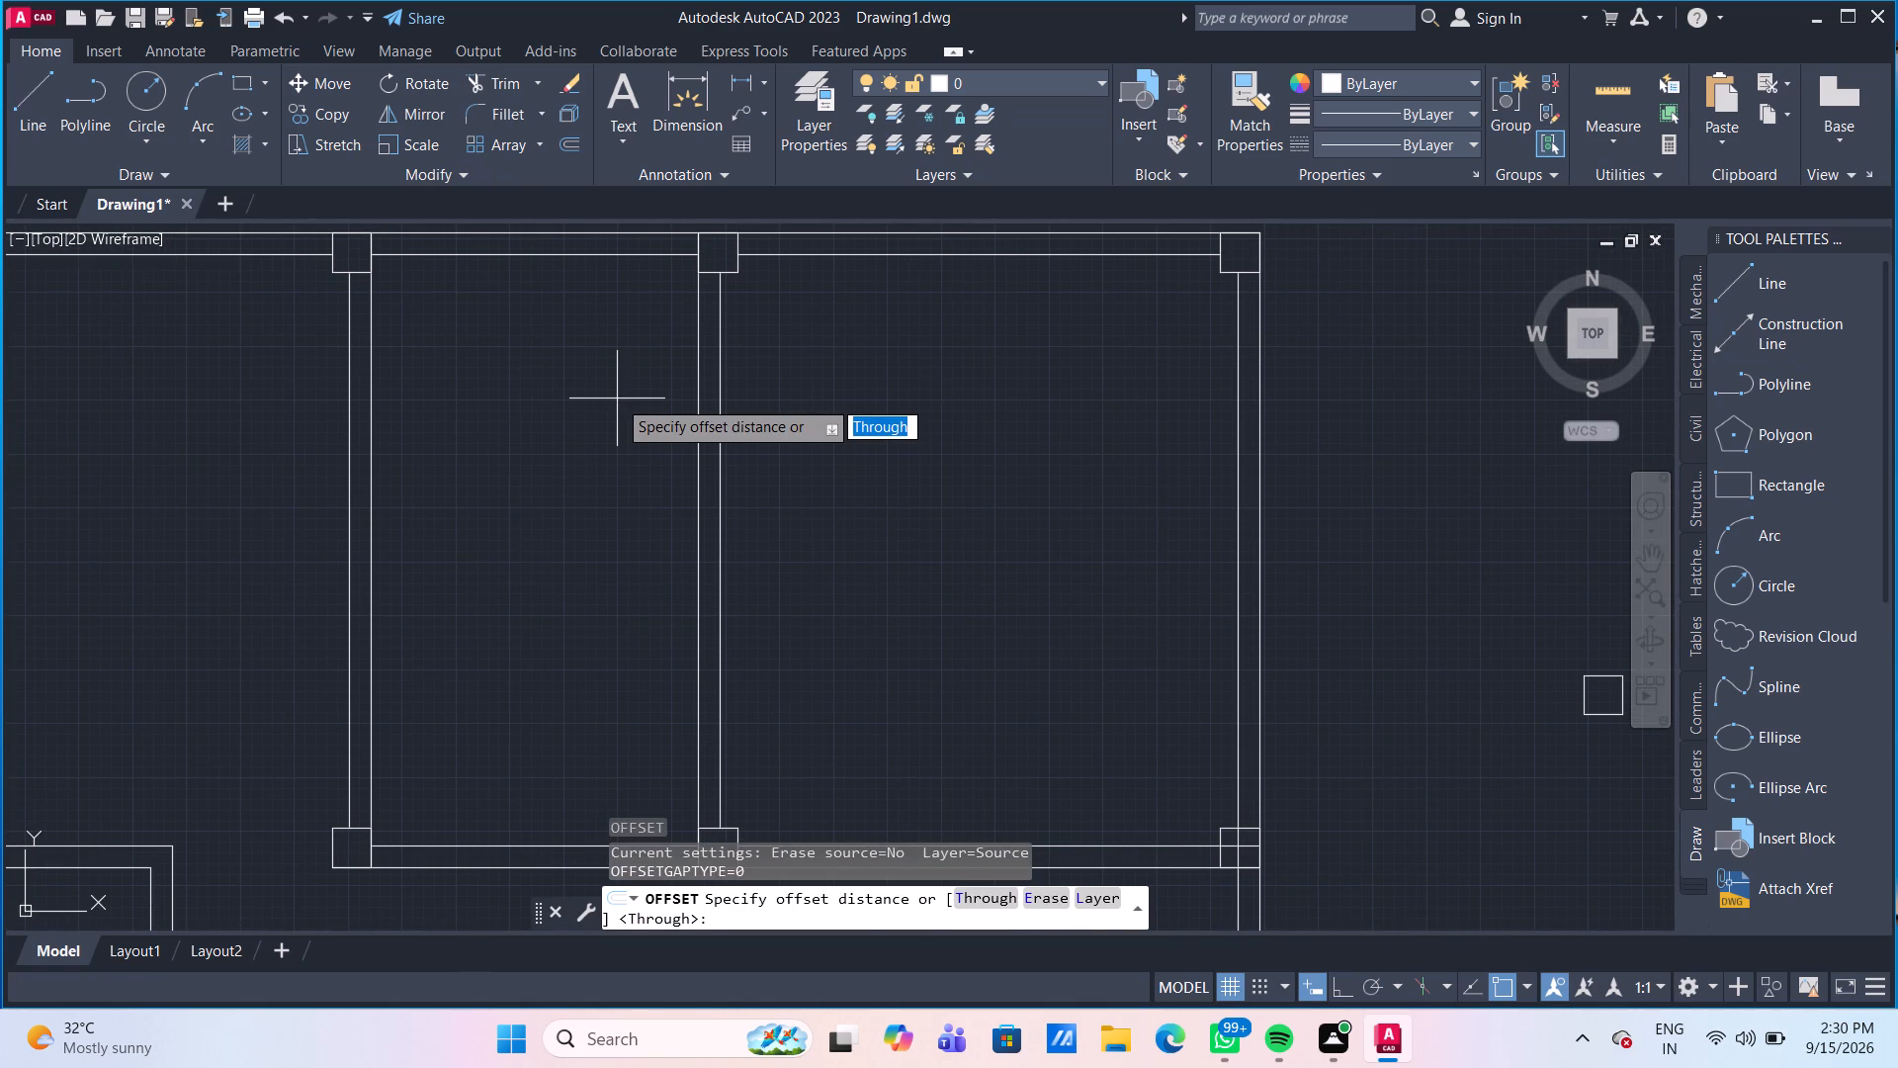
key(Return)
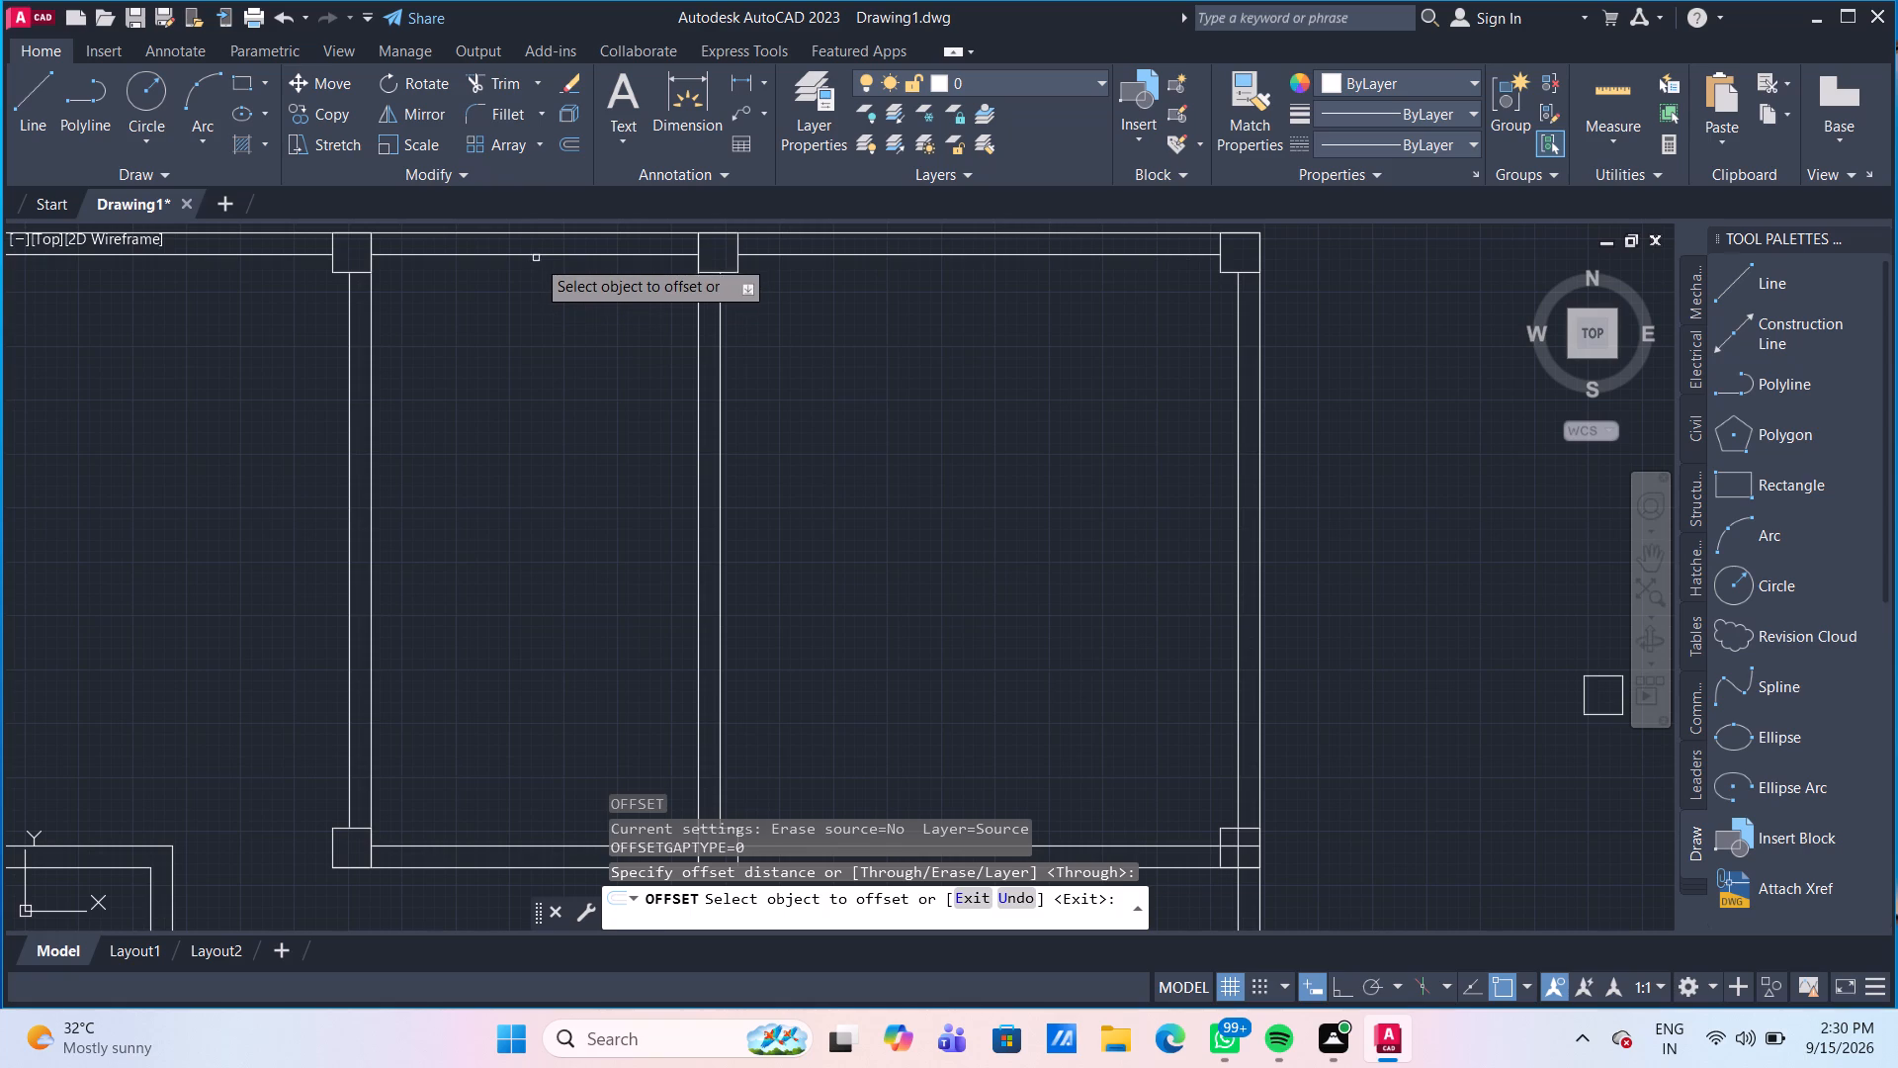
click(536, 256)
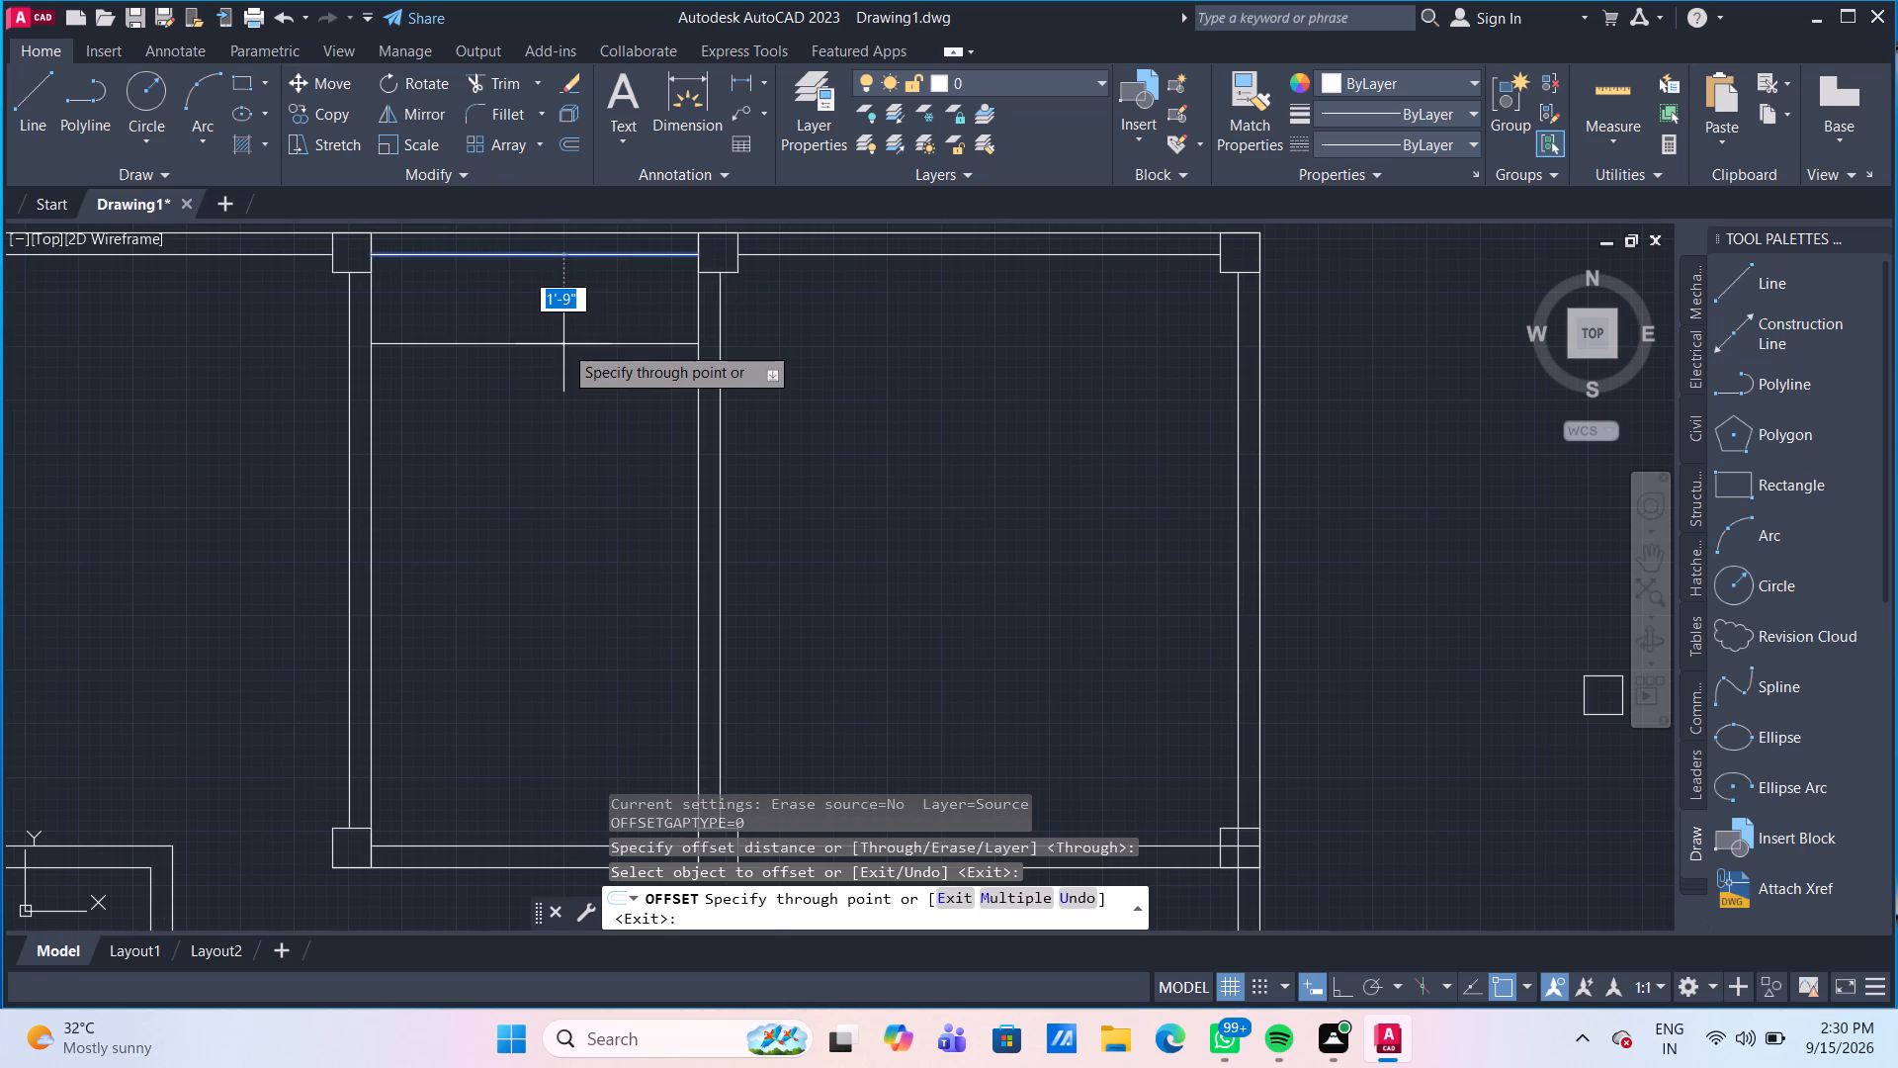
text(4')
key(Return)
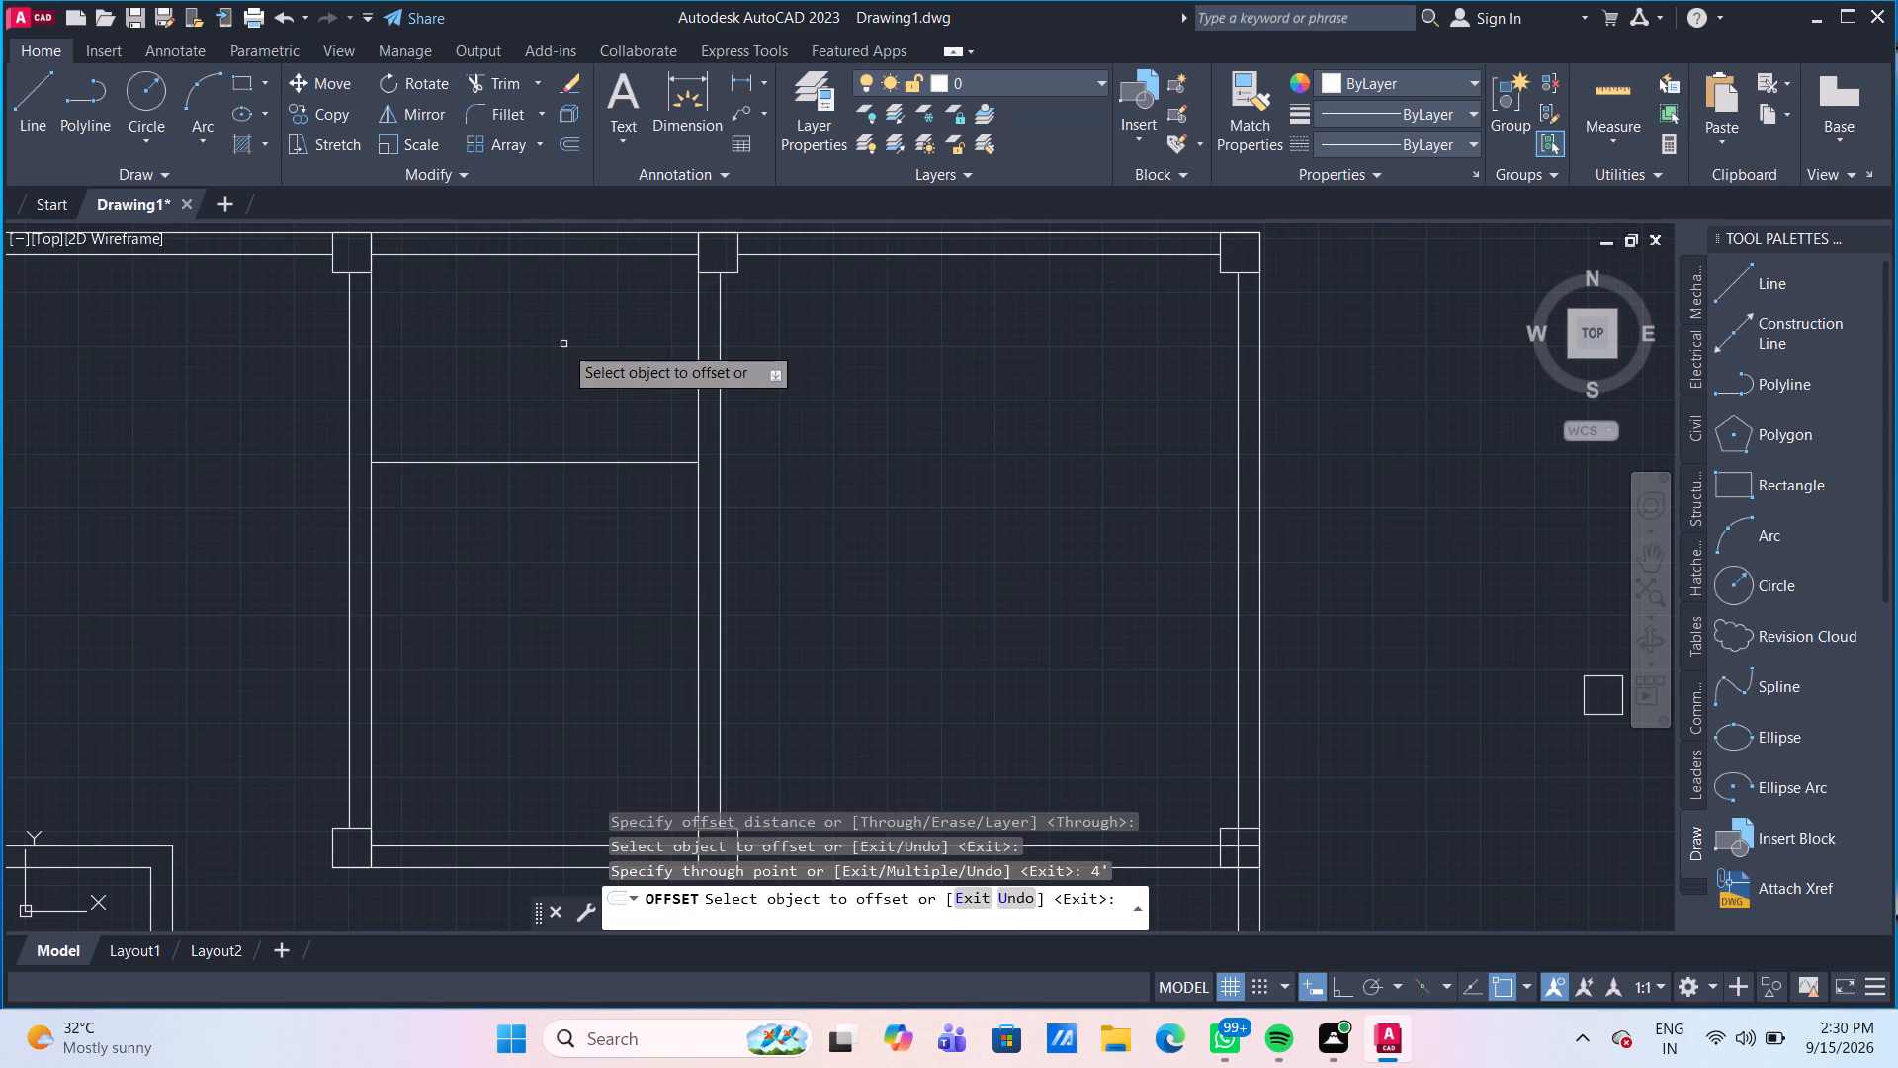
Offset the new partition line in the upper-middle room 5" downward to give the partition its thickness.
click(584, 463)
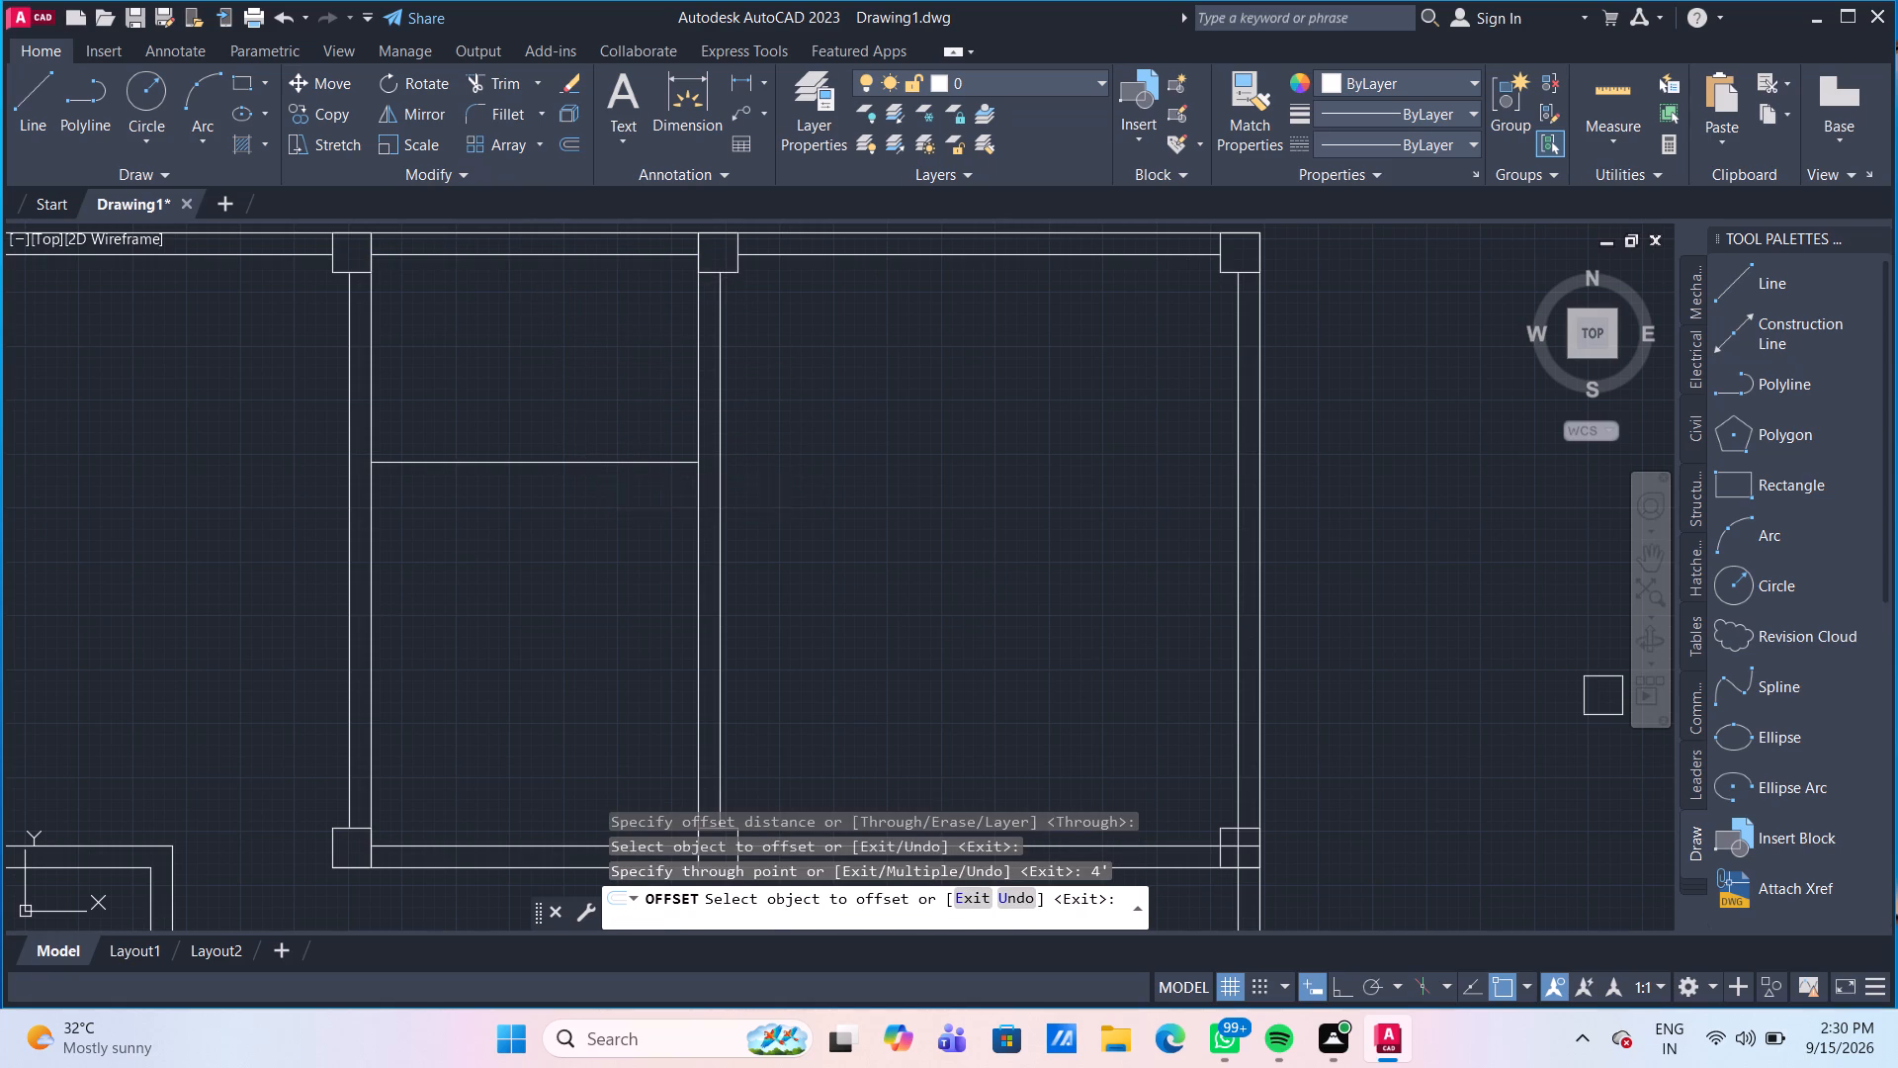
text(5")
key(Return)
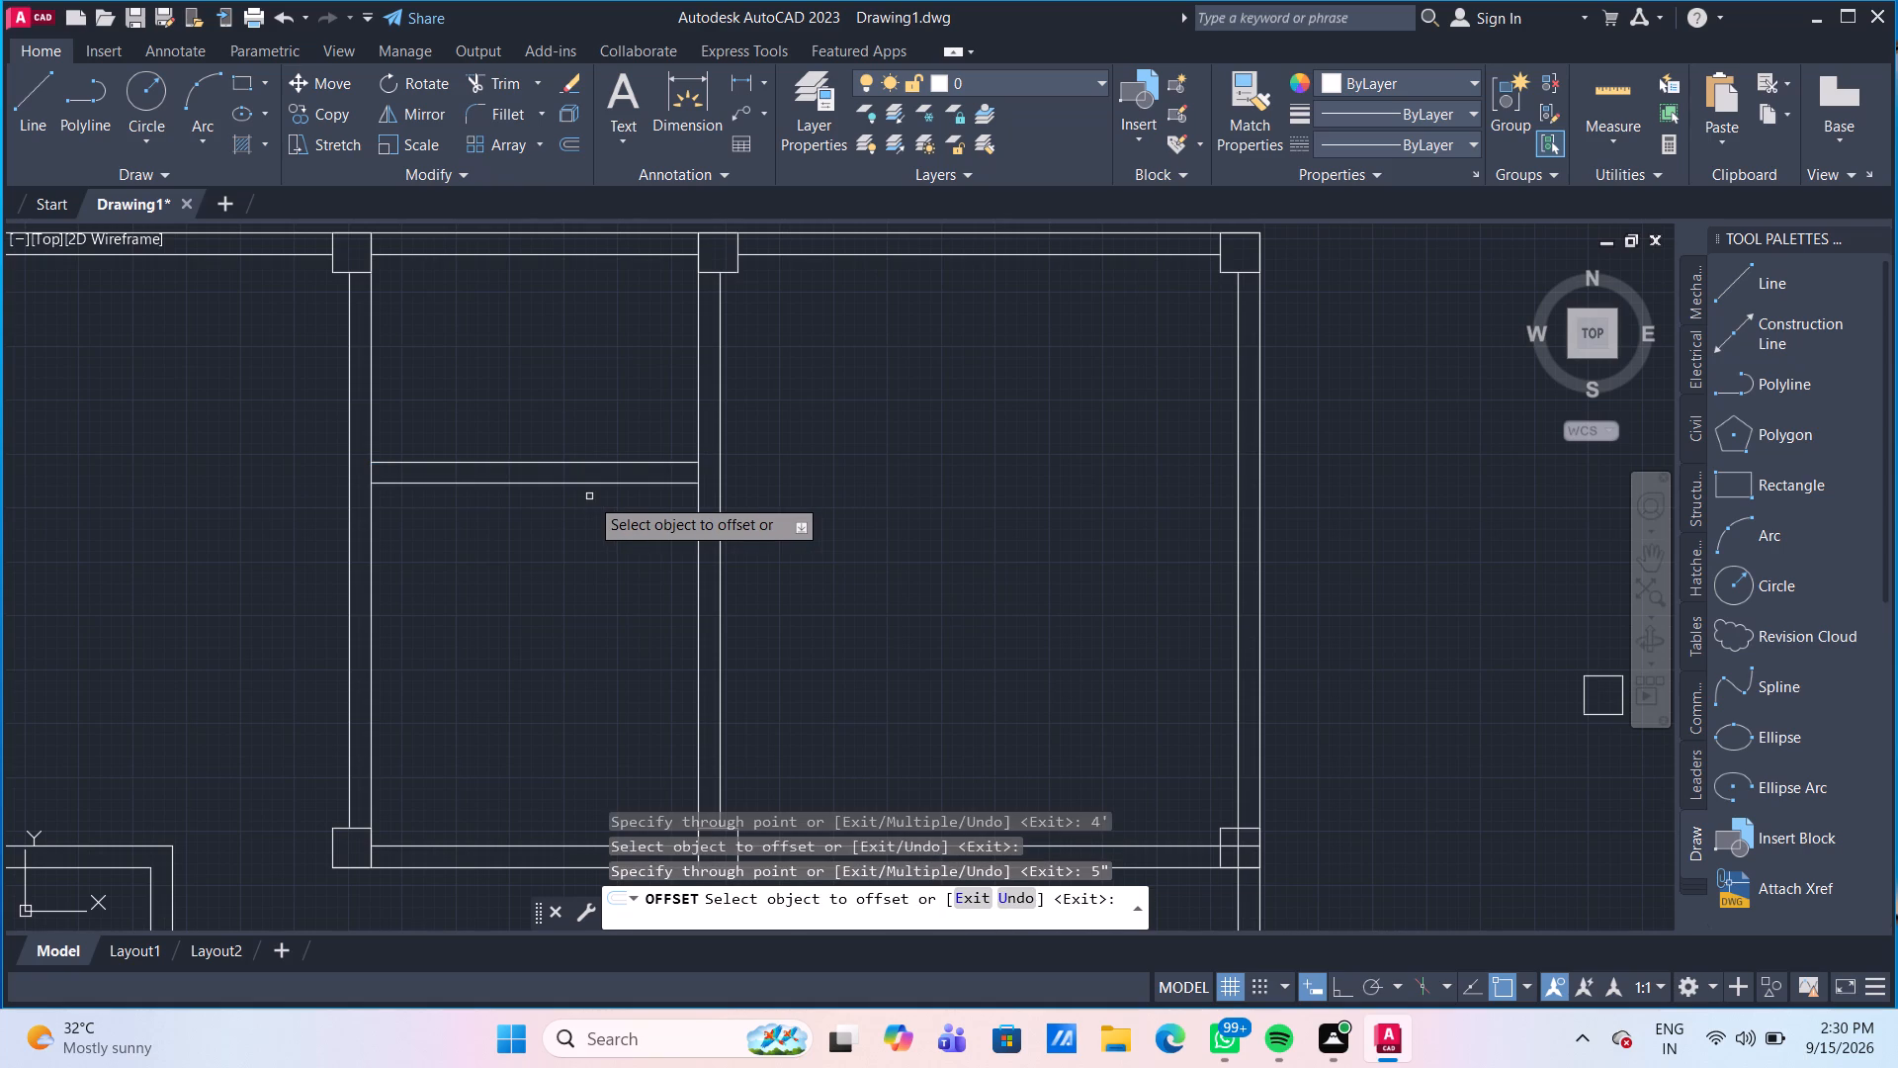
Draw a short 5" line across the partition's right end, joining its upper and lower lines at the wall.
middle_drag(579, 540, 566, 392)
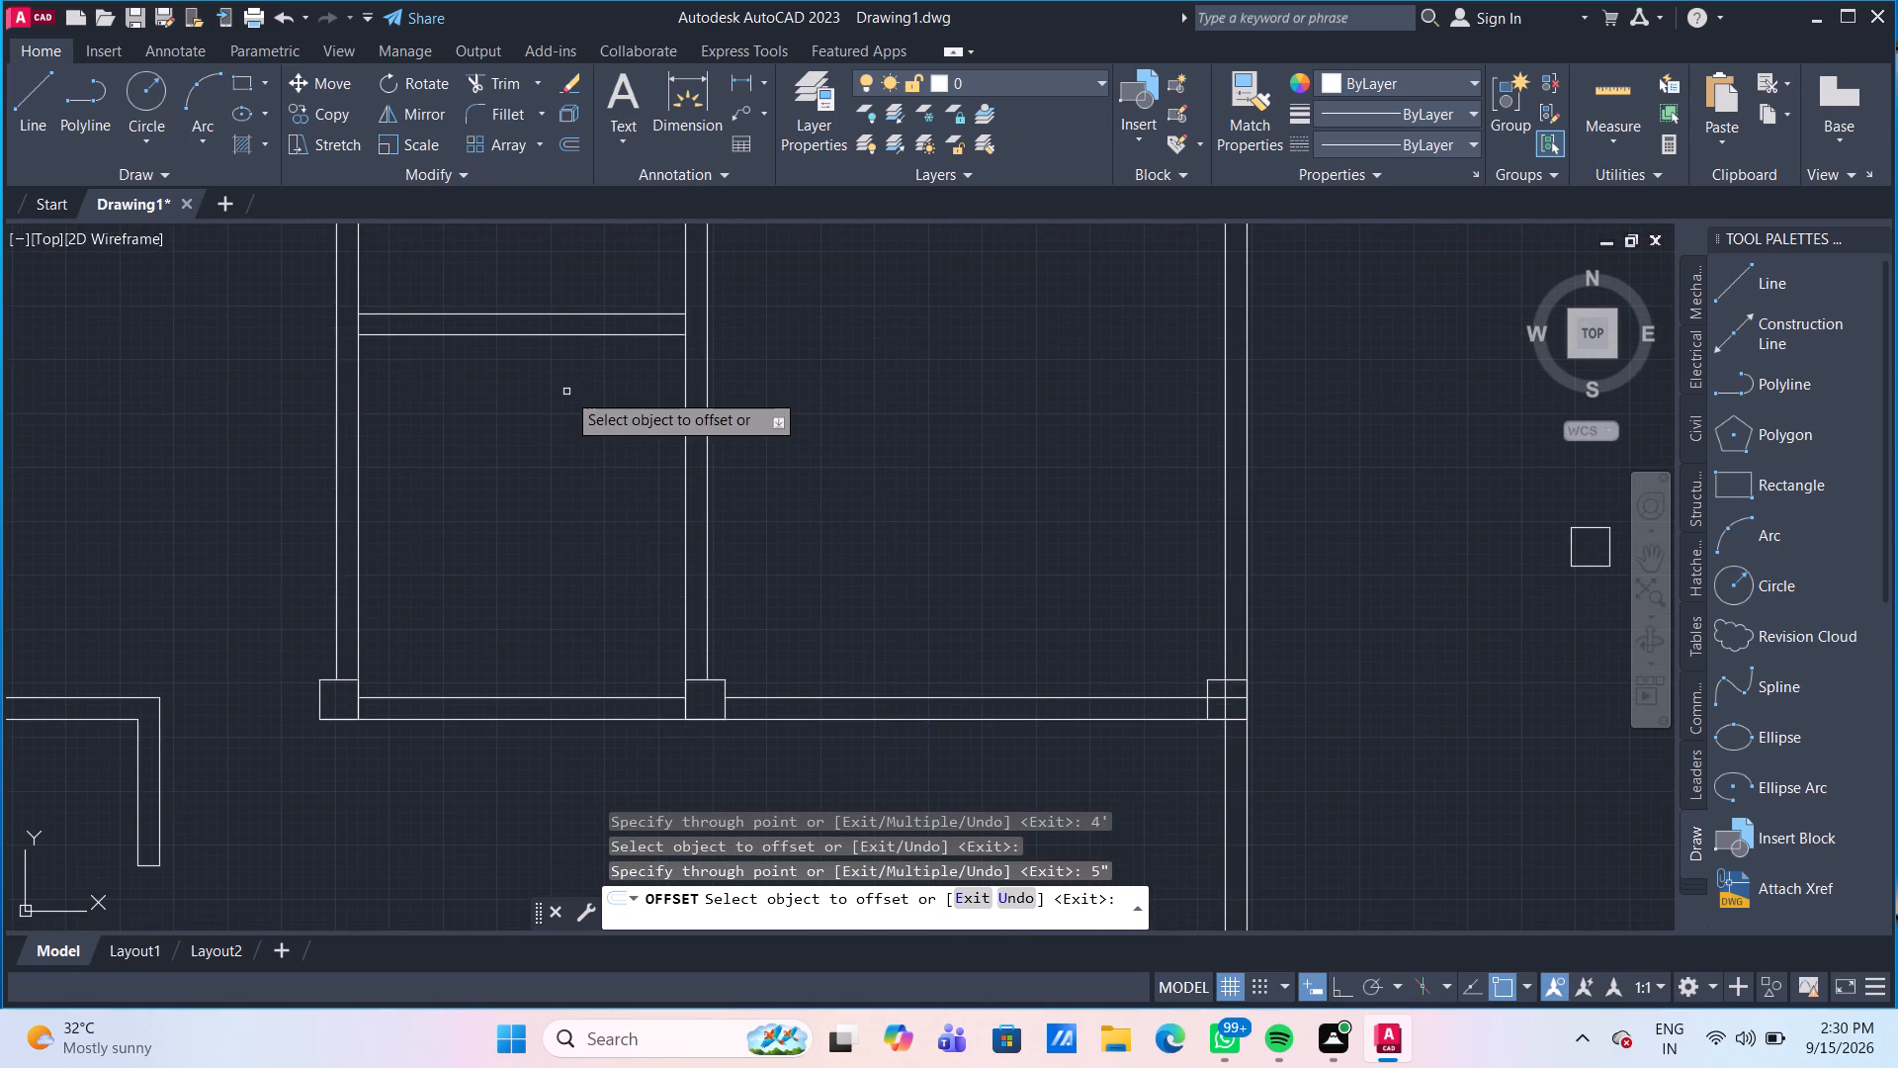
click(43, 113)
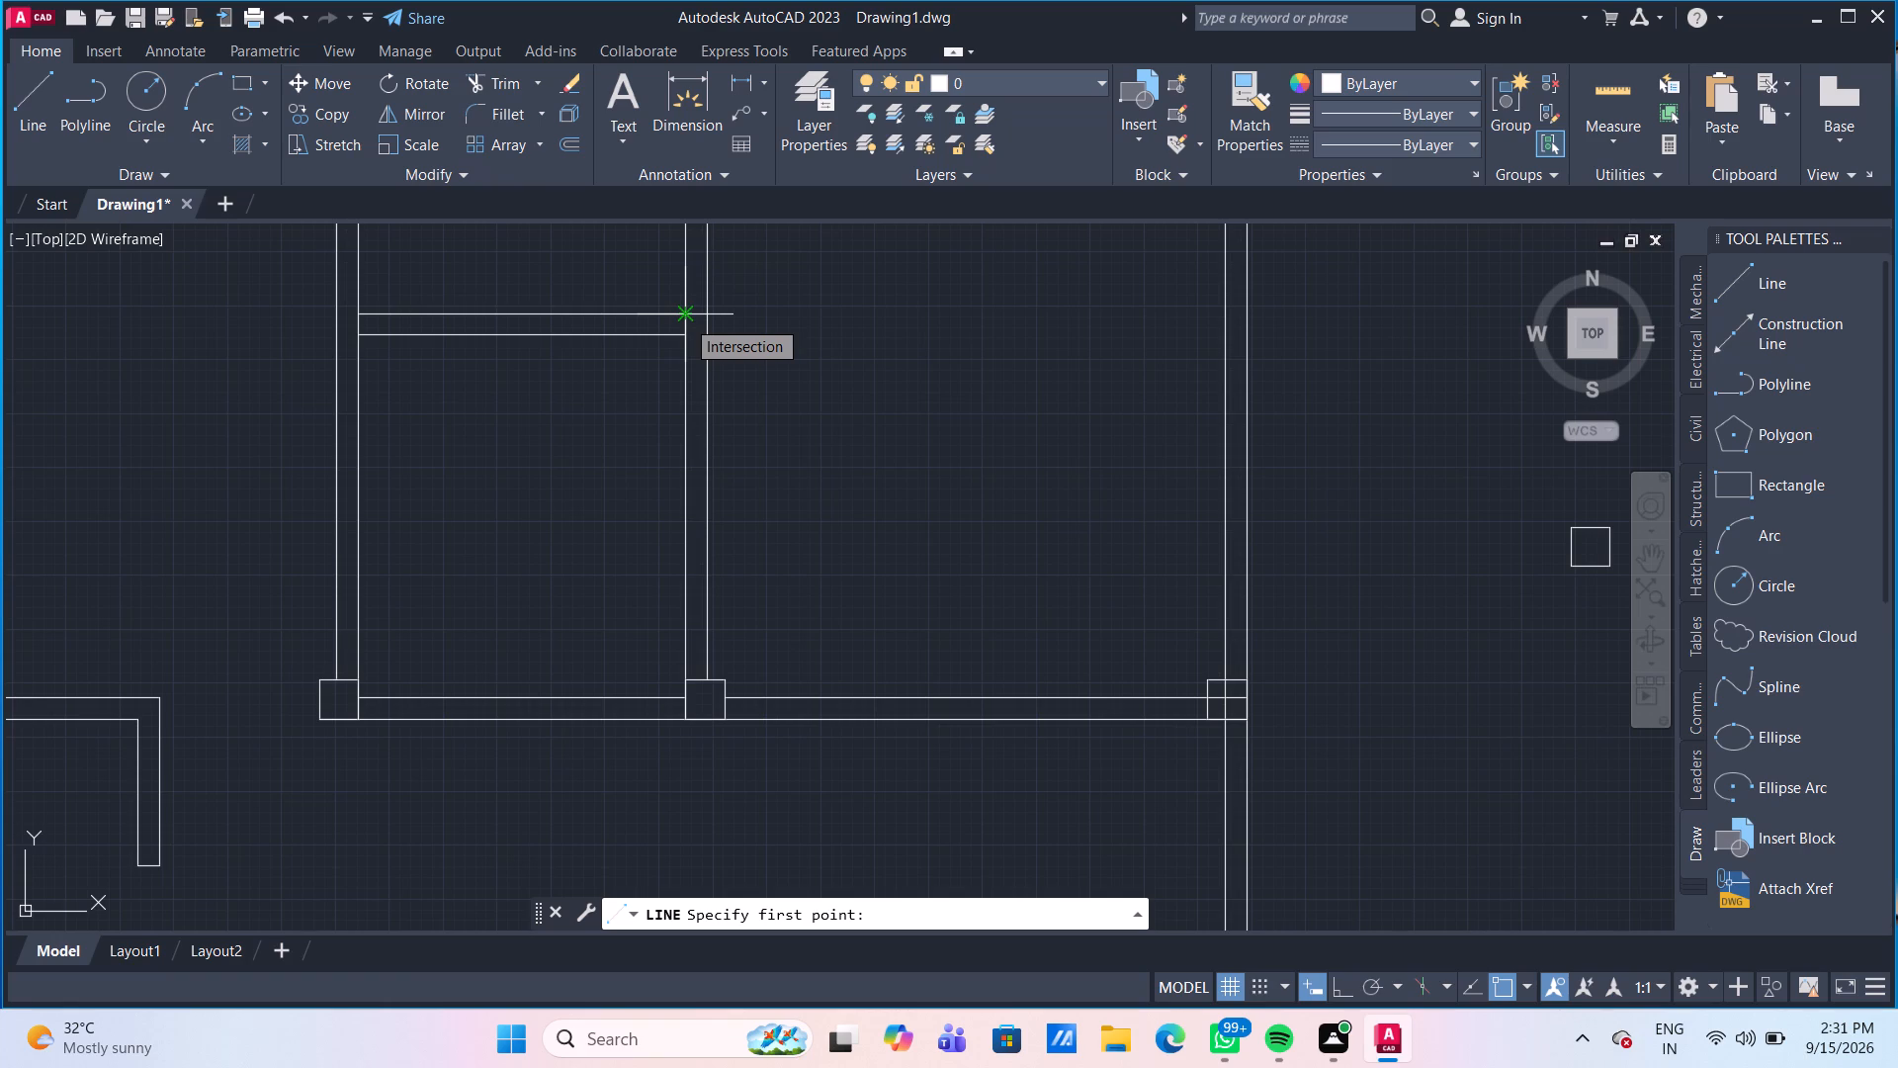
click(685, 318)
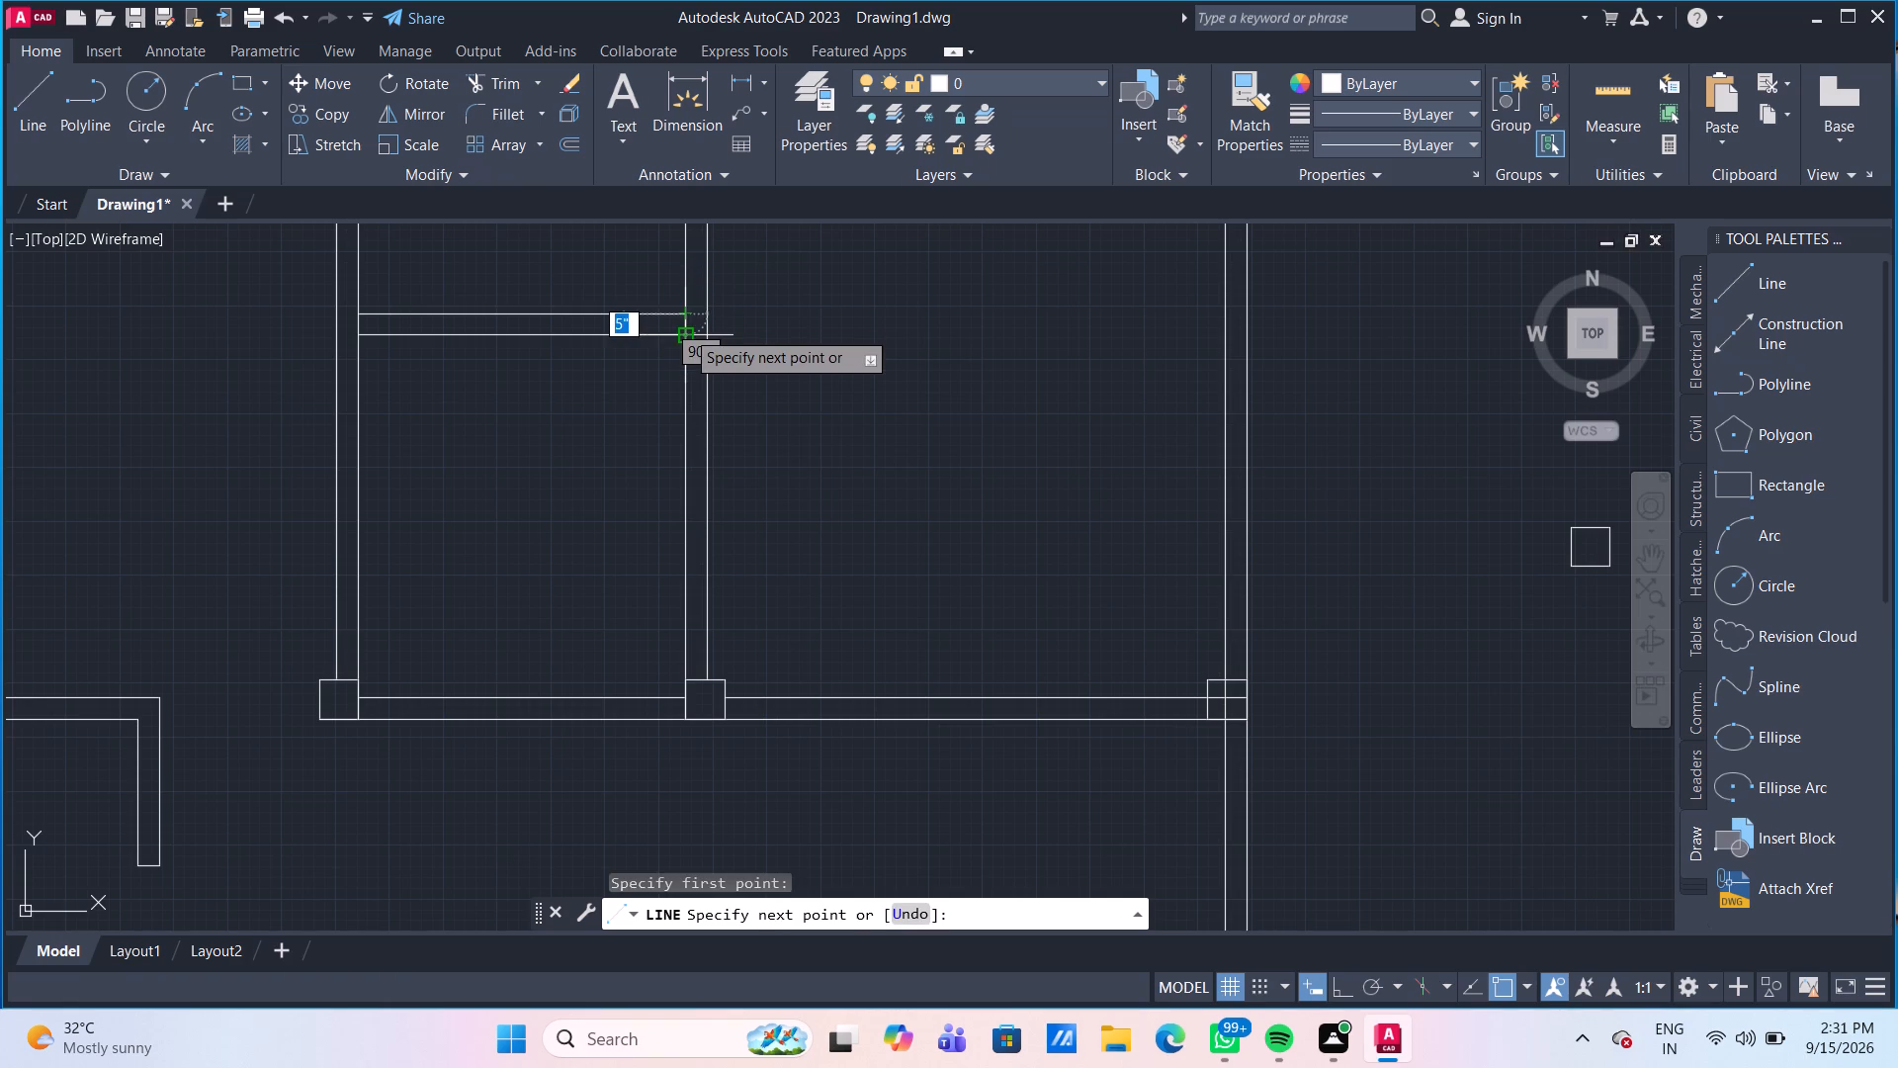
click(685, 329)
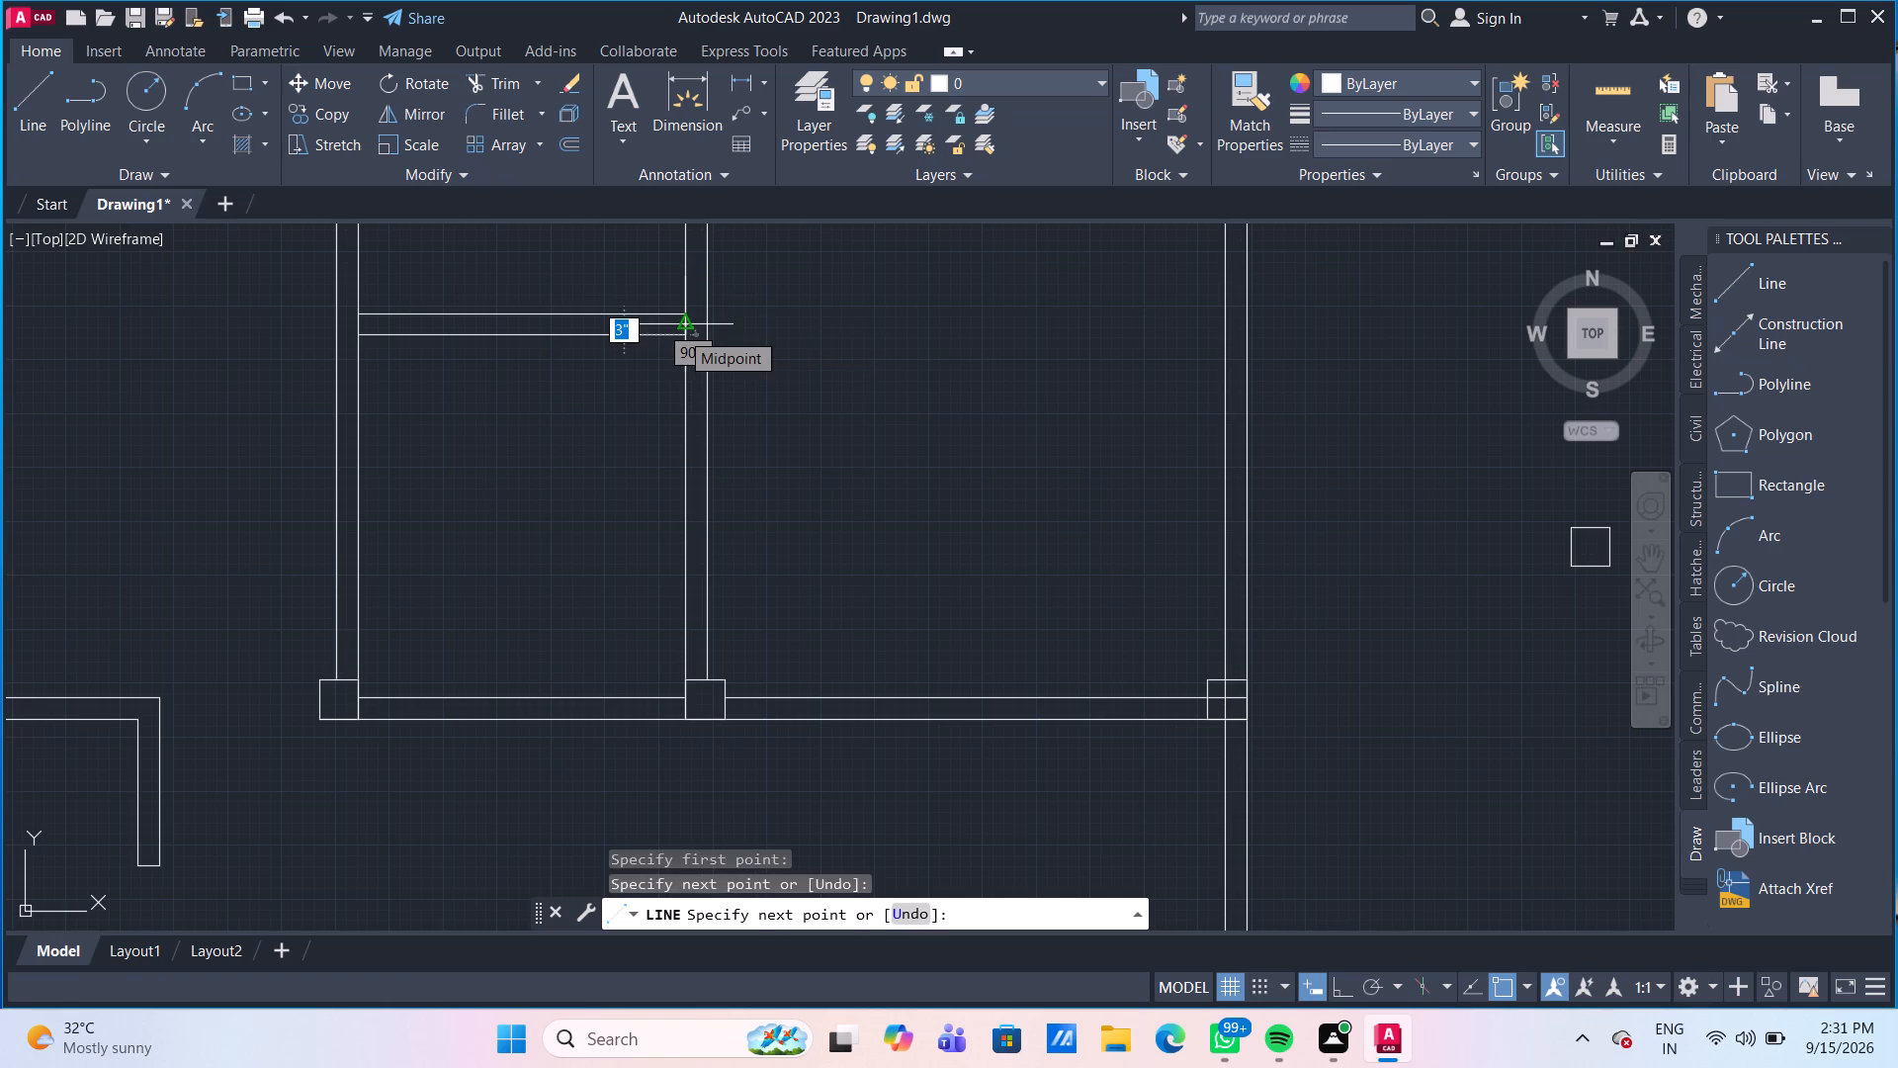
key(Return)
Move the short end line 3' left along the partition, away from the right wall of the upper-middle room.
click(685, 322)
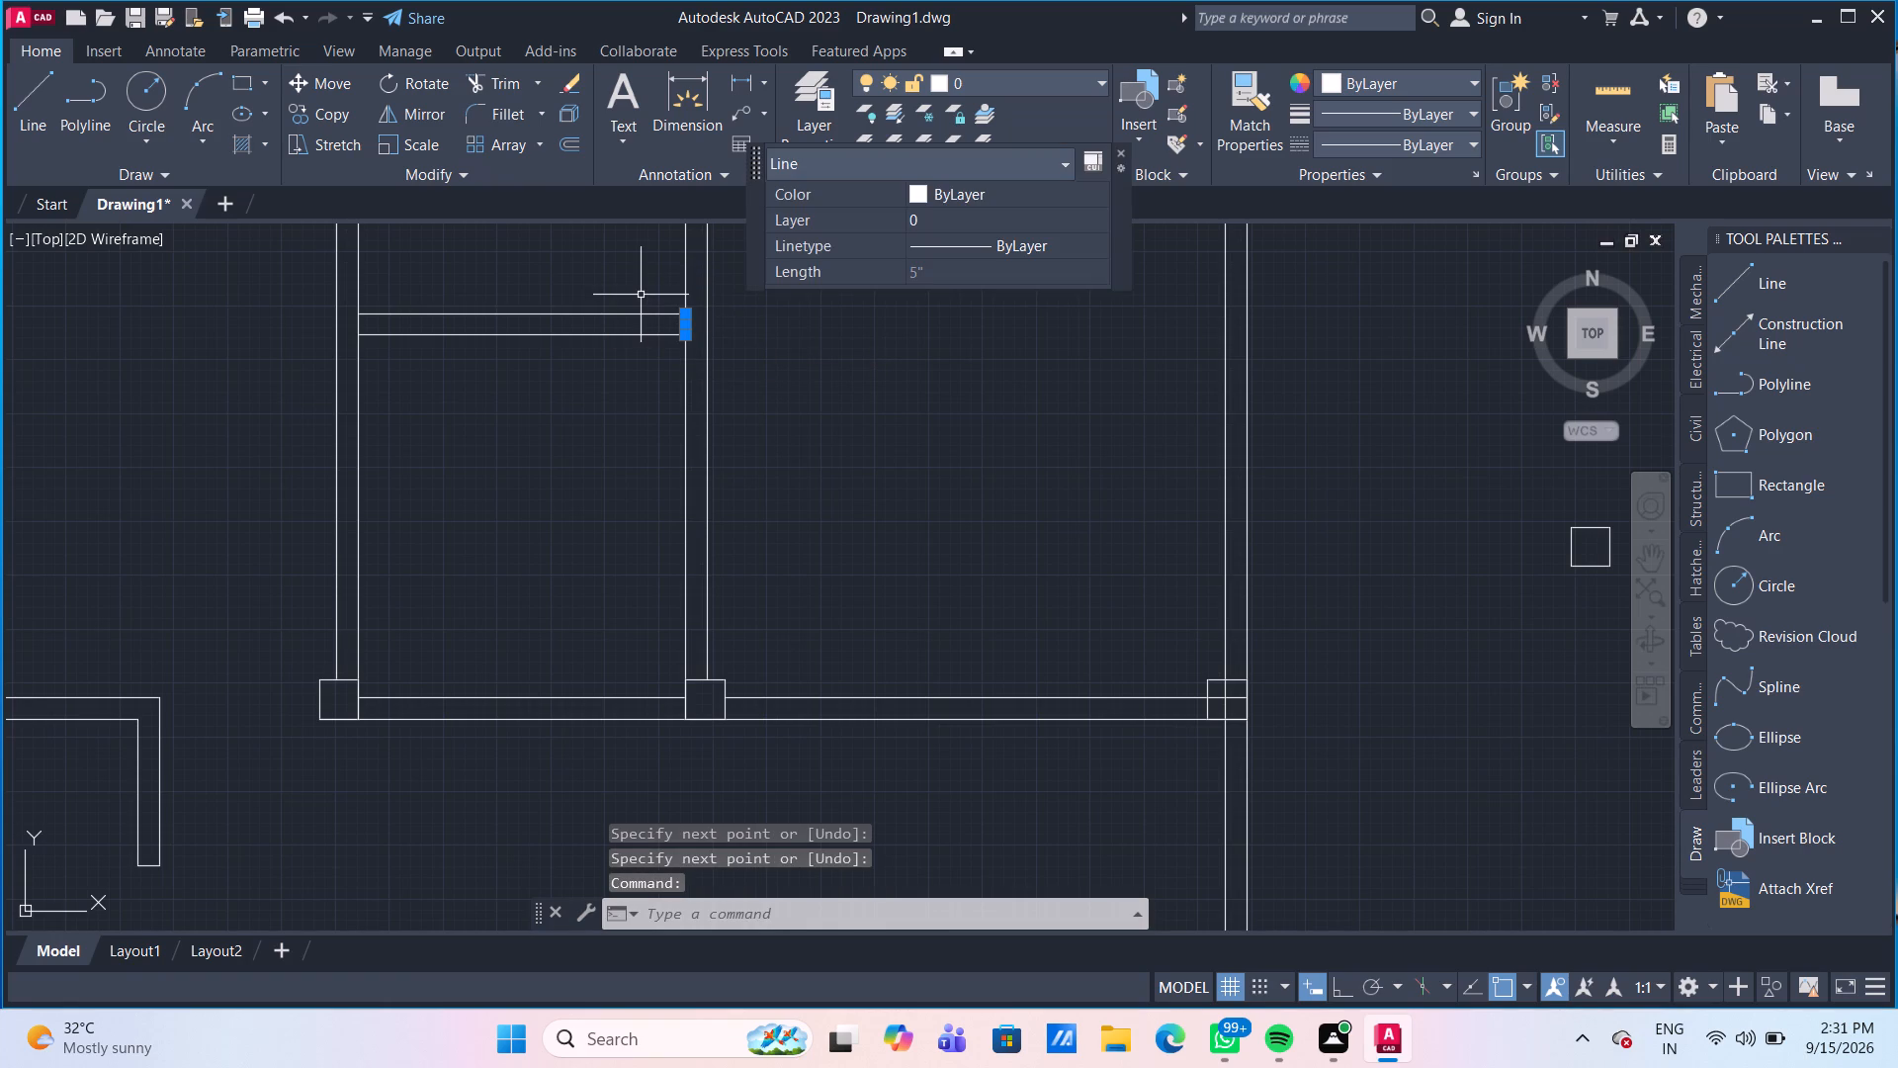
key(m)
key(Return)
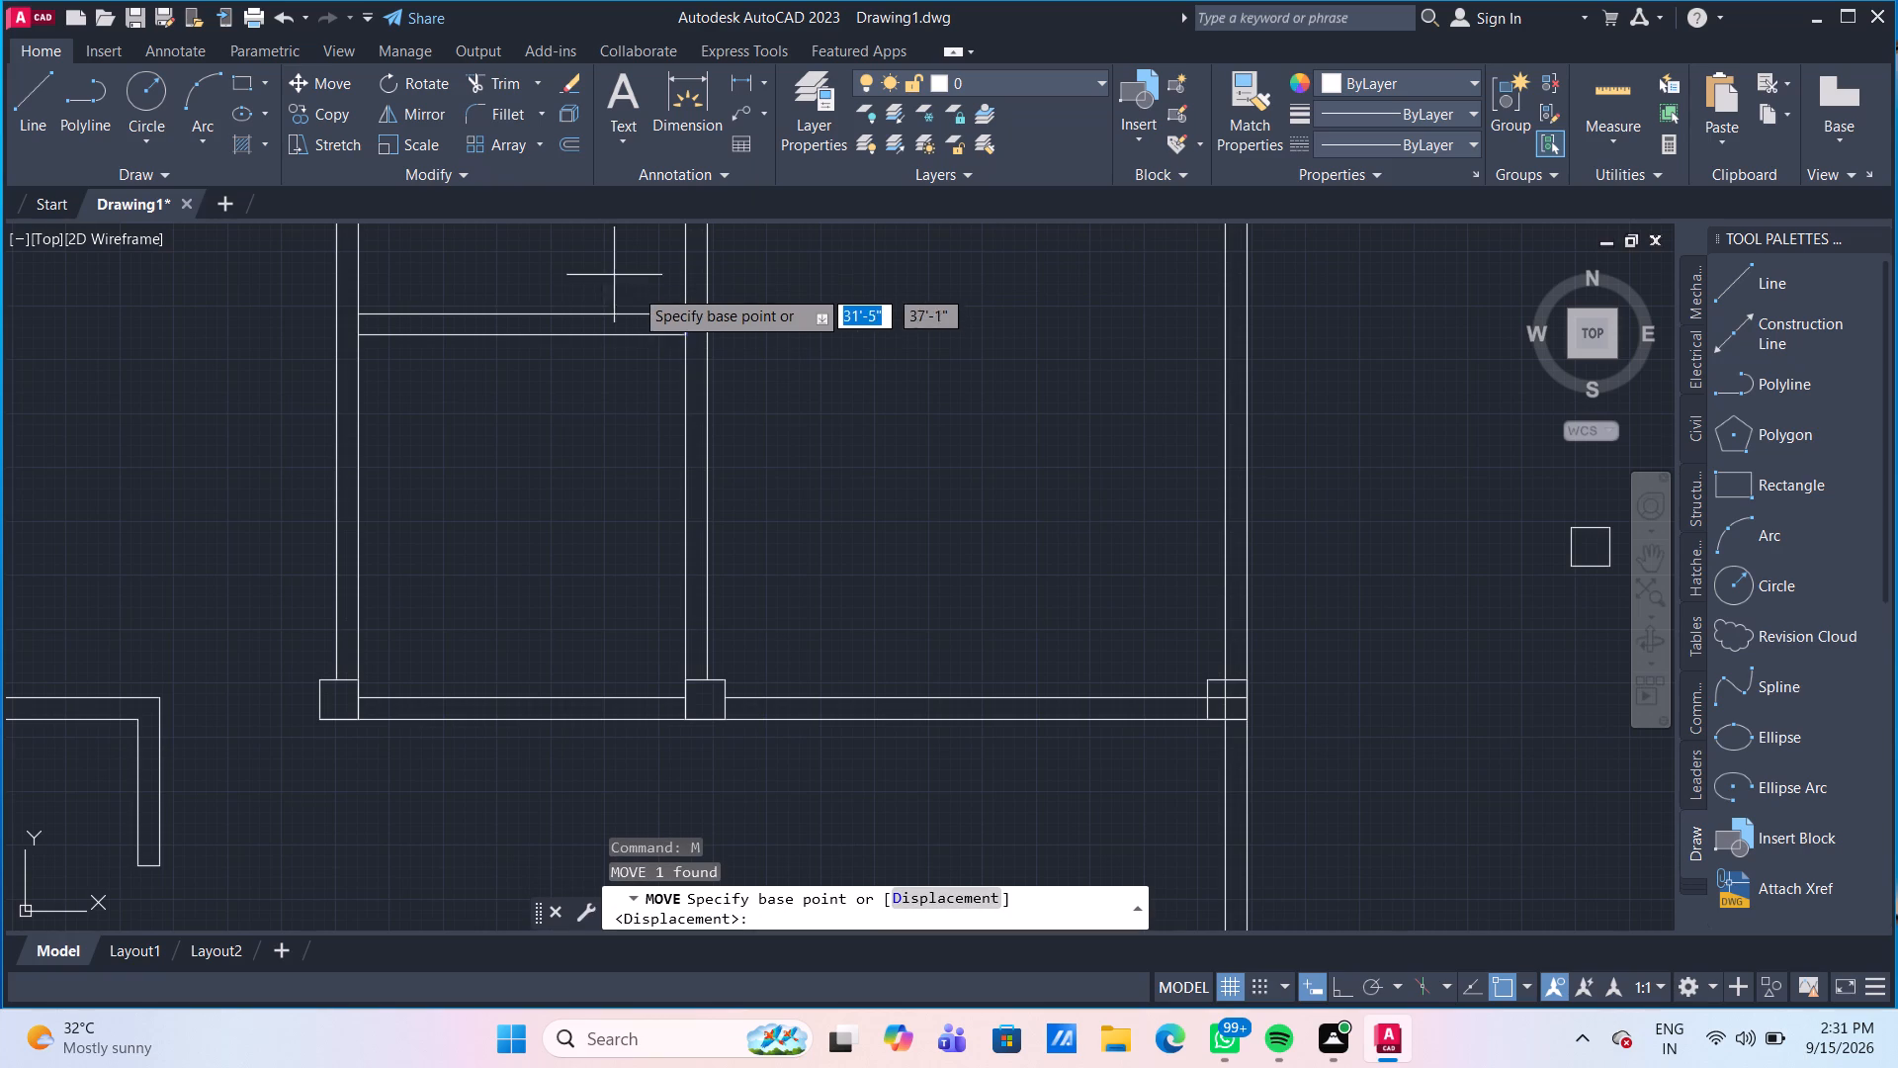
click(685, 317)
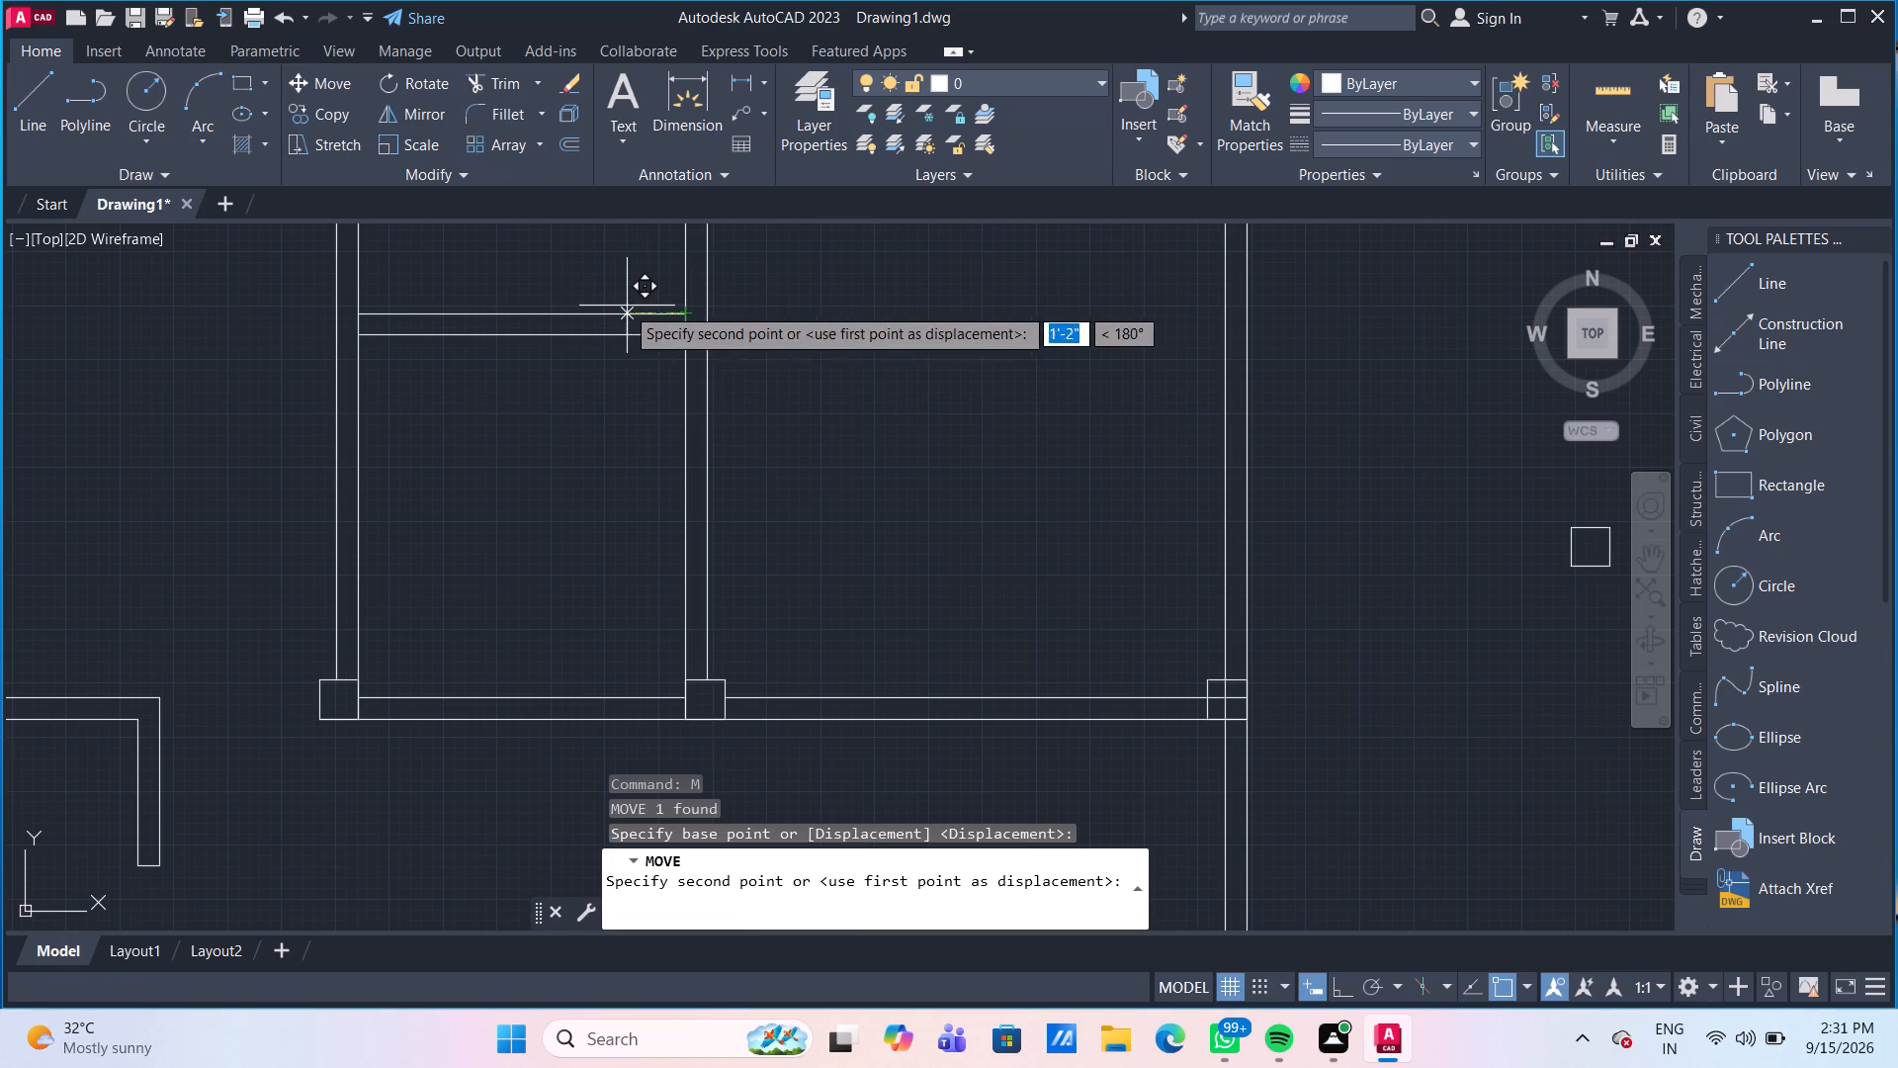
scroll(615, 316, up, 3)
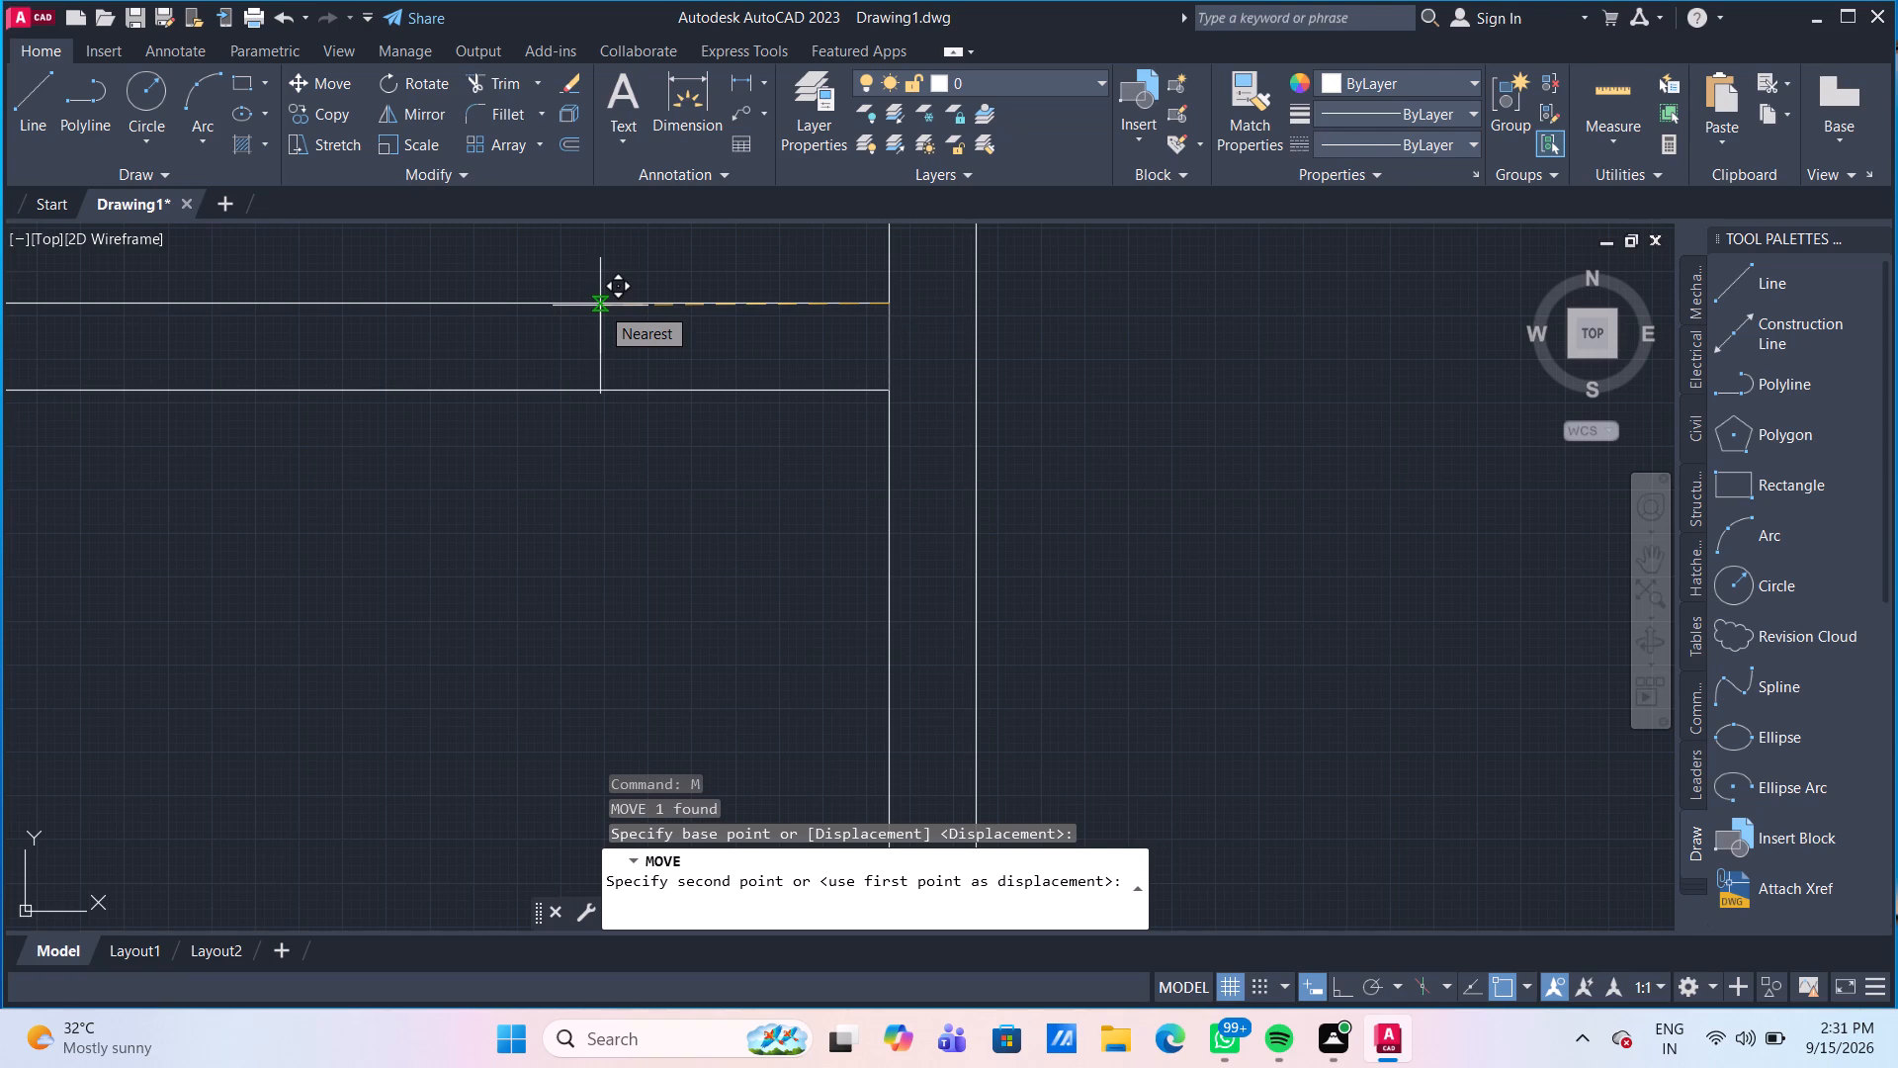
text(3')
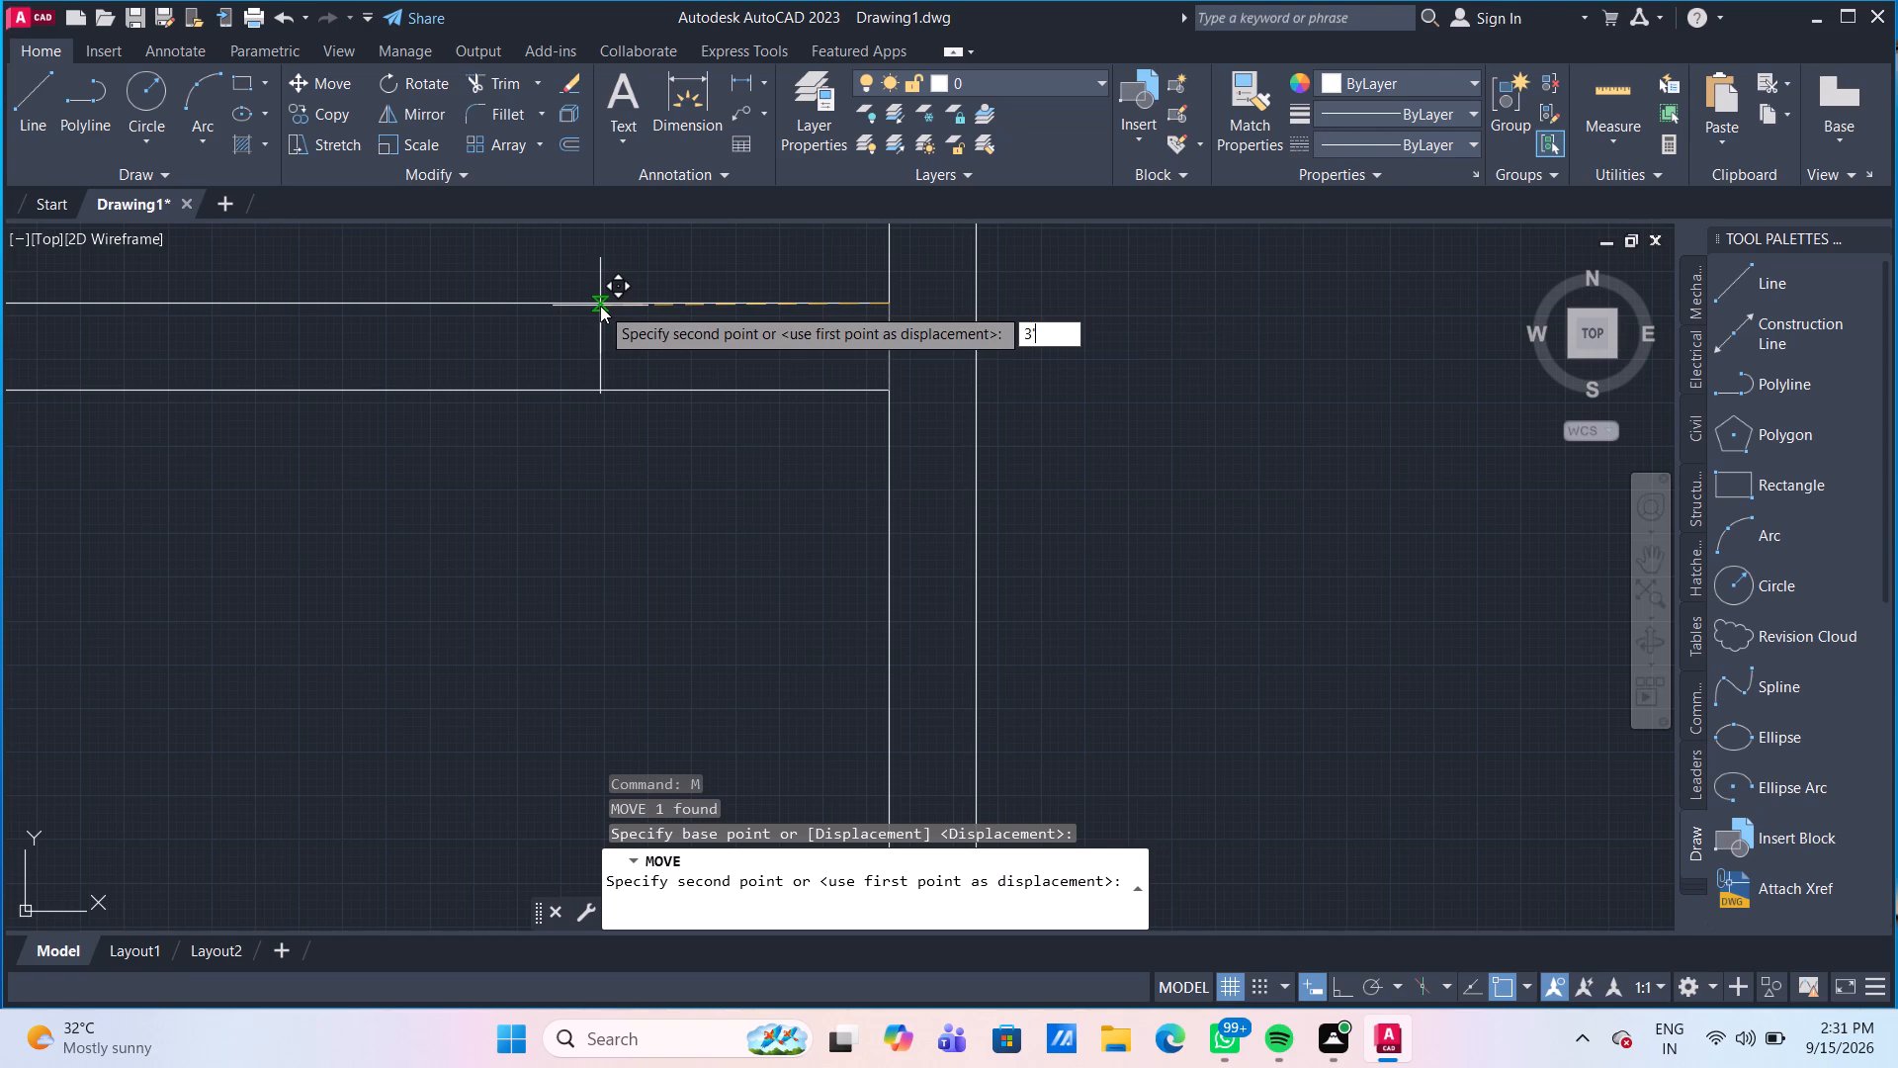
key(Return)
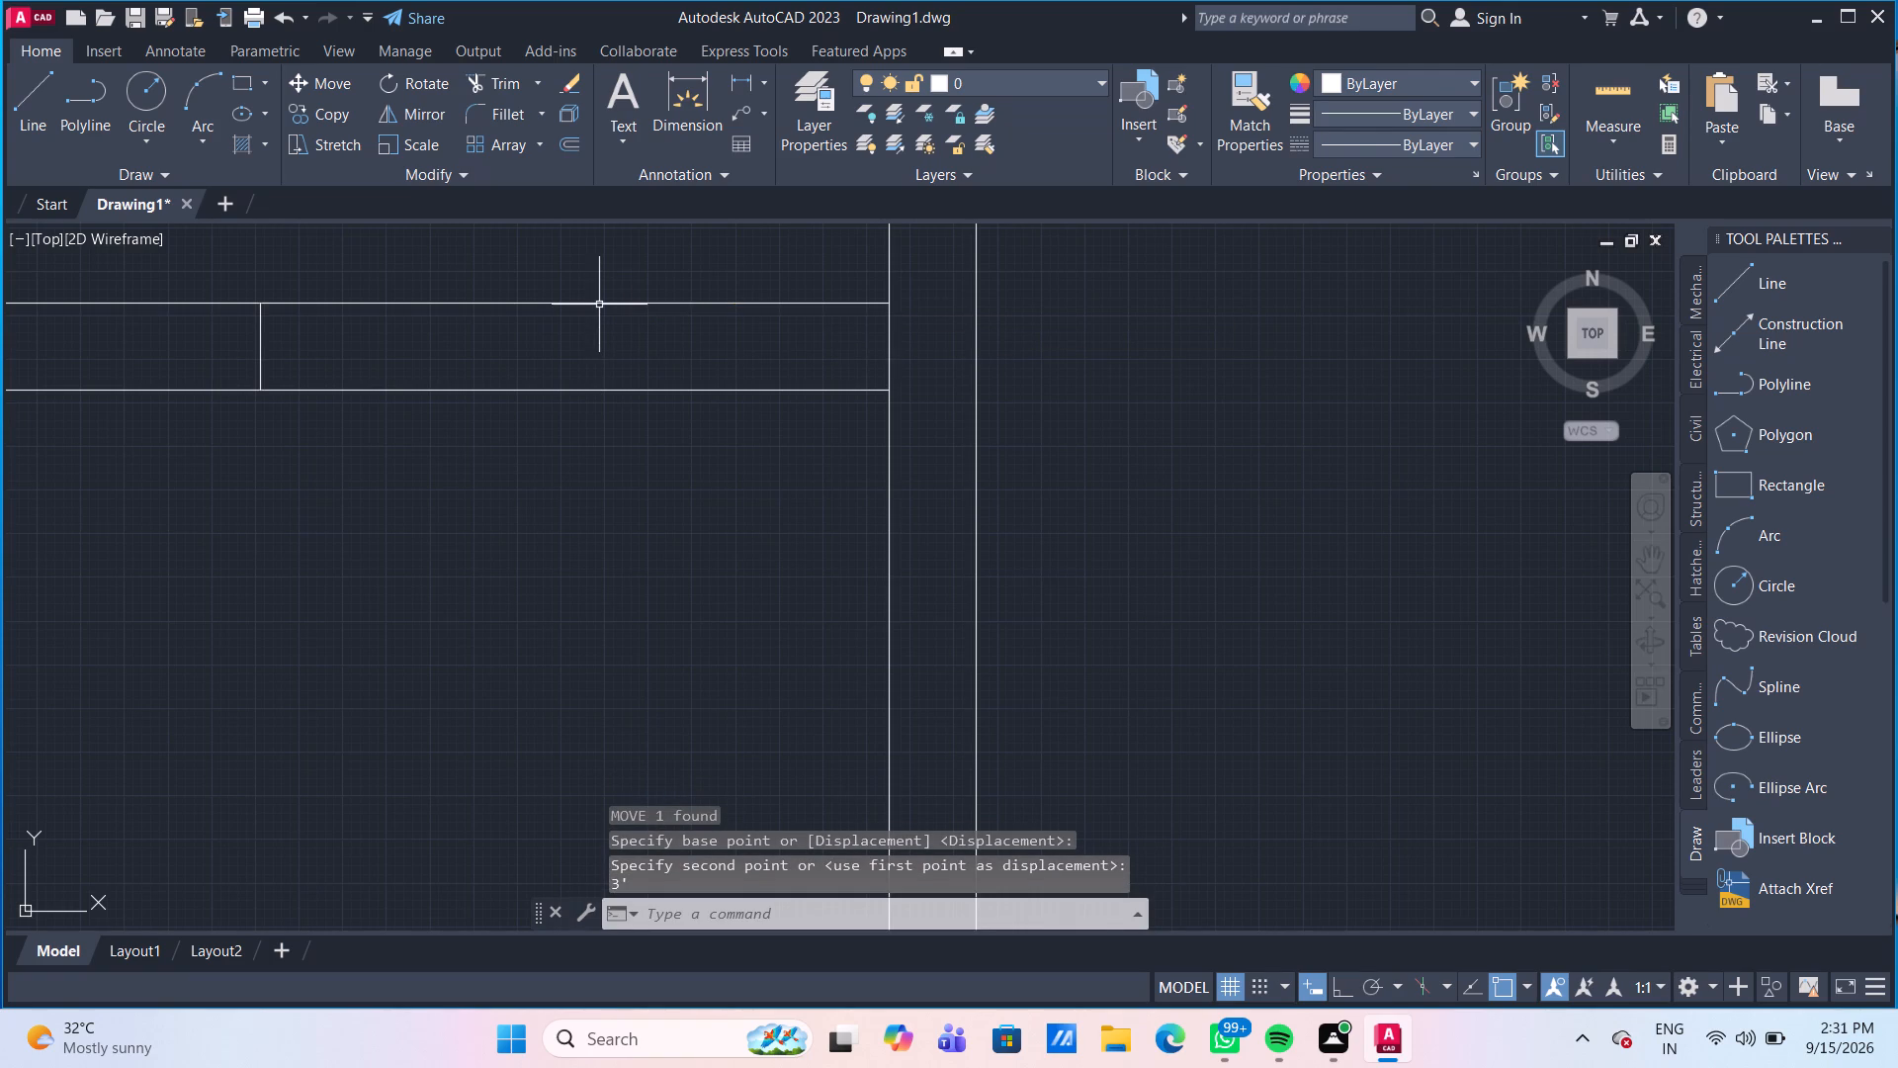
Copy the partition's short 5" line straight down onto the upper-middle room's bottom wall, with Ortho on.
scroll(599, 305, down, 4)
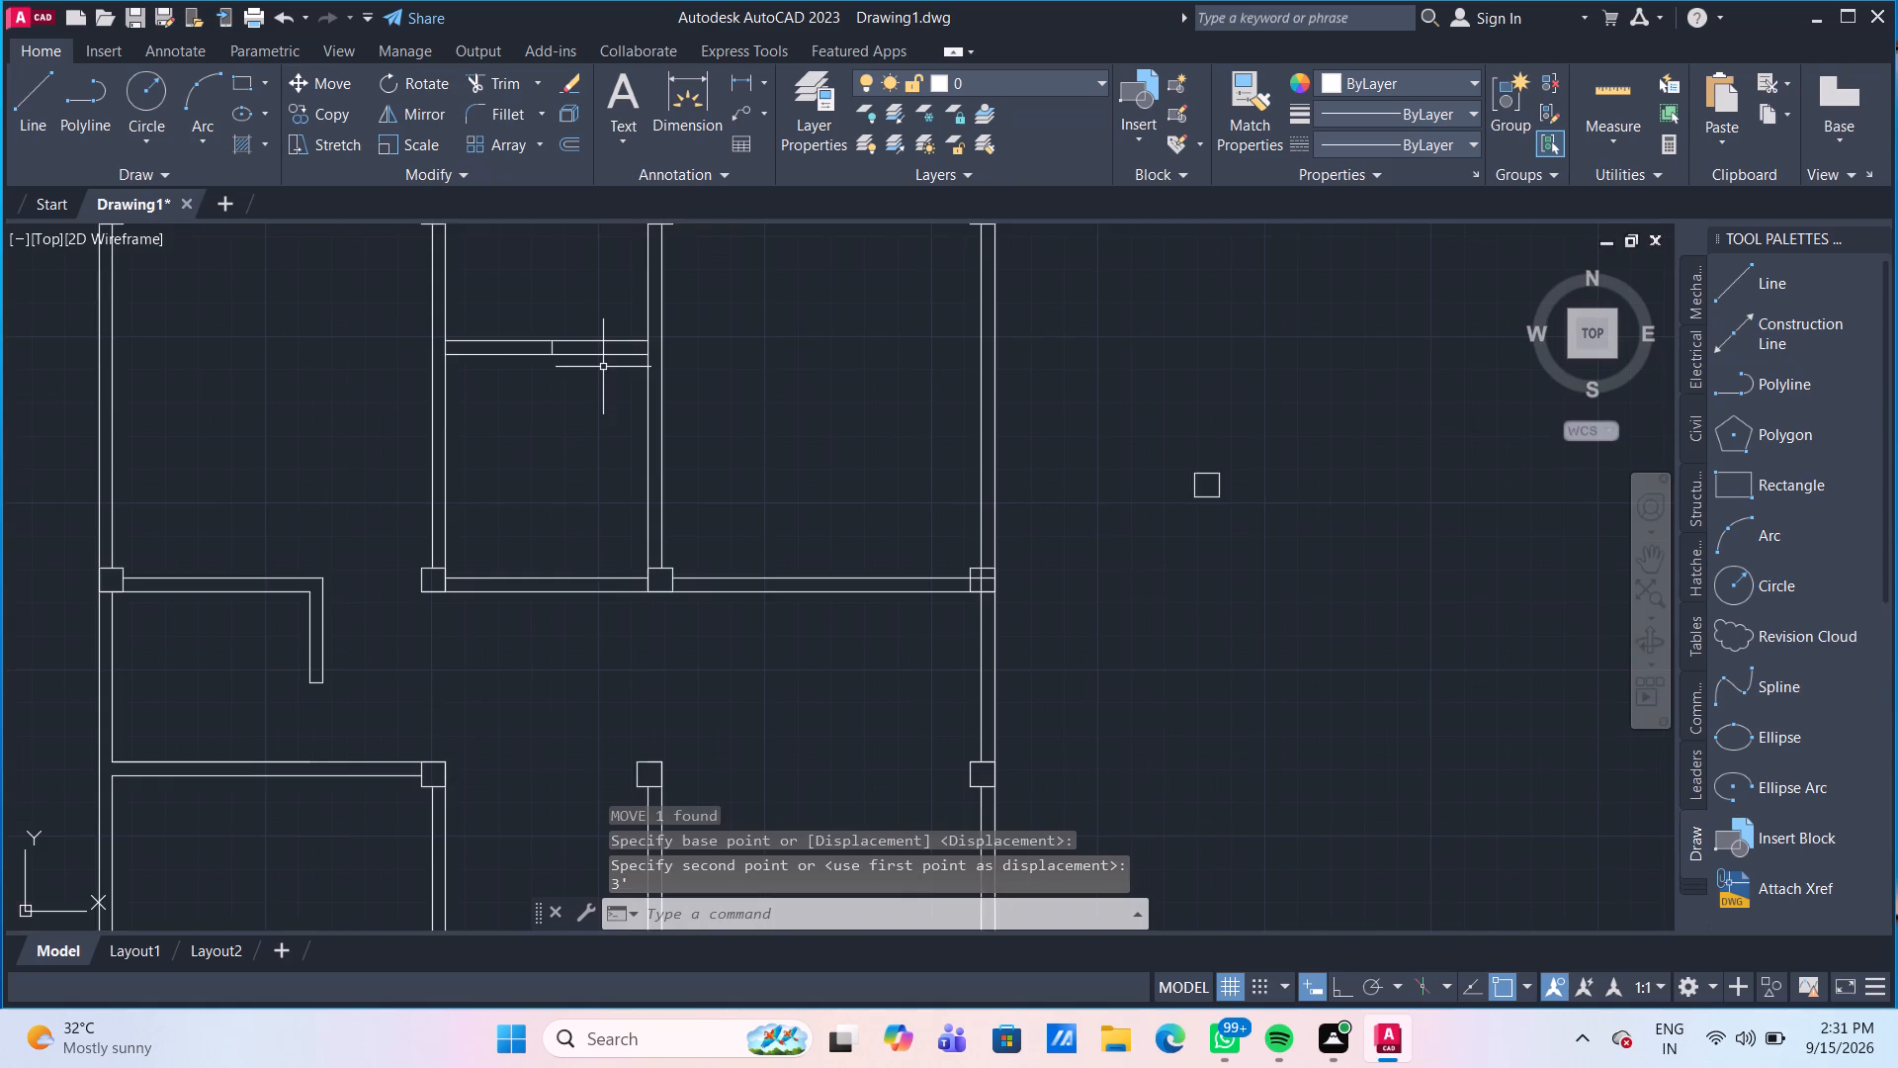
scroll(602, 367, down, 1)
middle_drag(602, 367, 664, 412)
scroll(648, 447, up, 1)
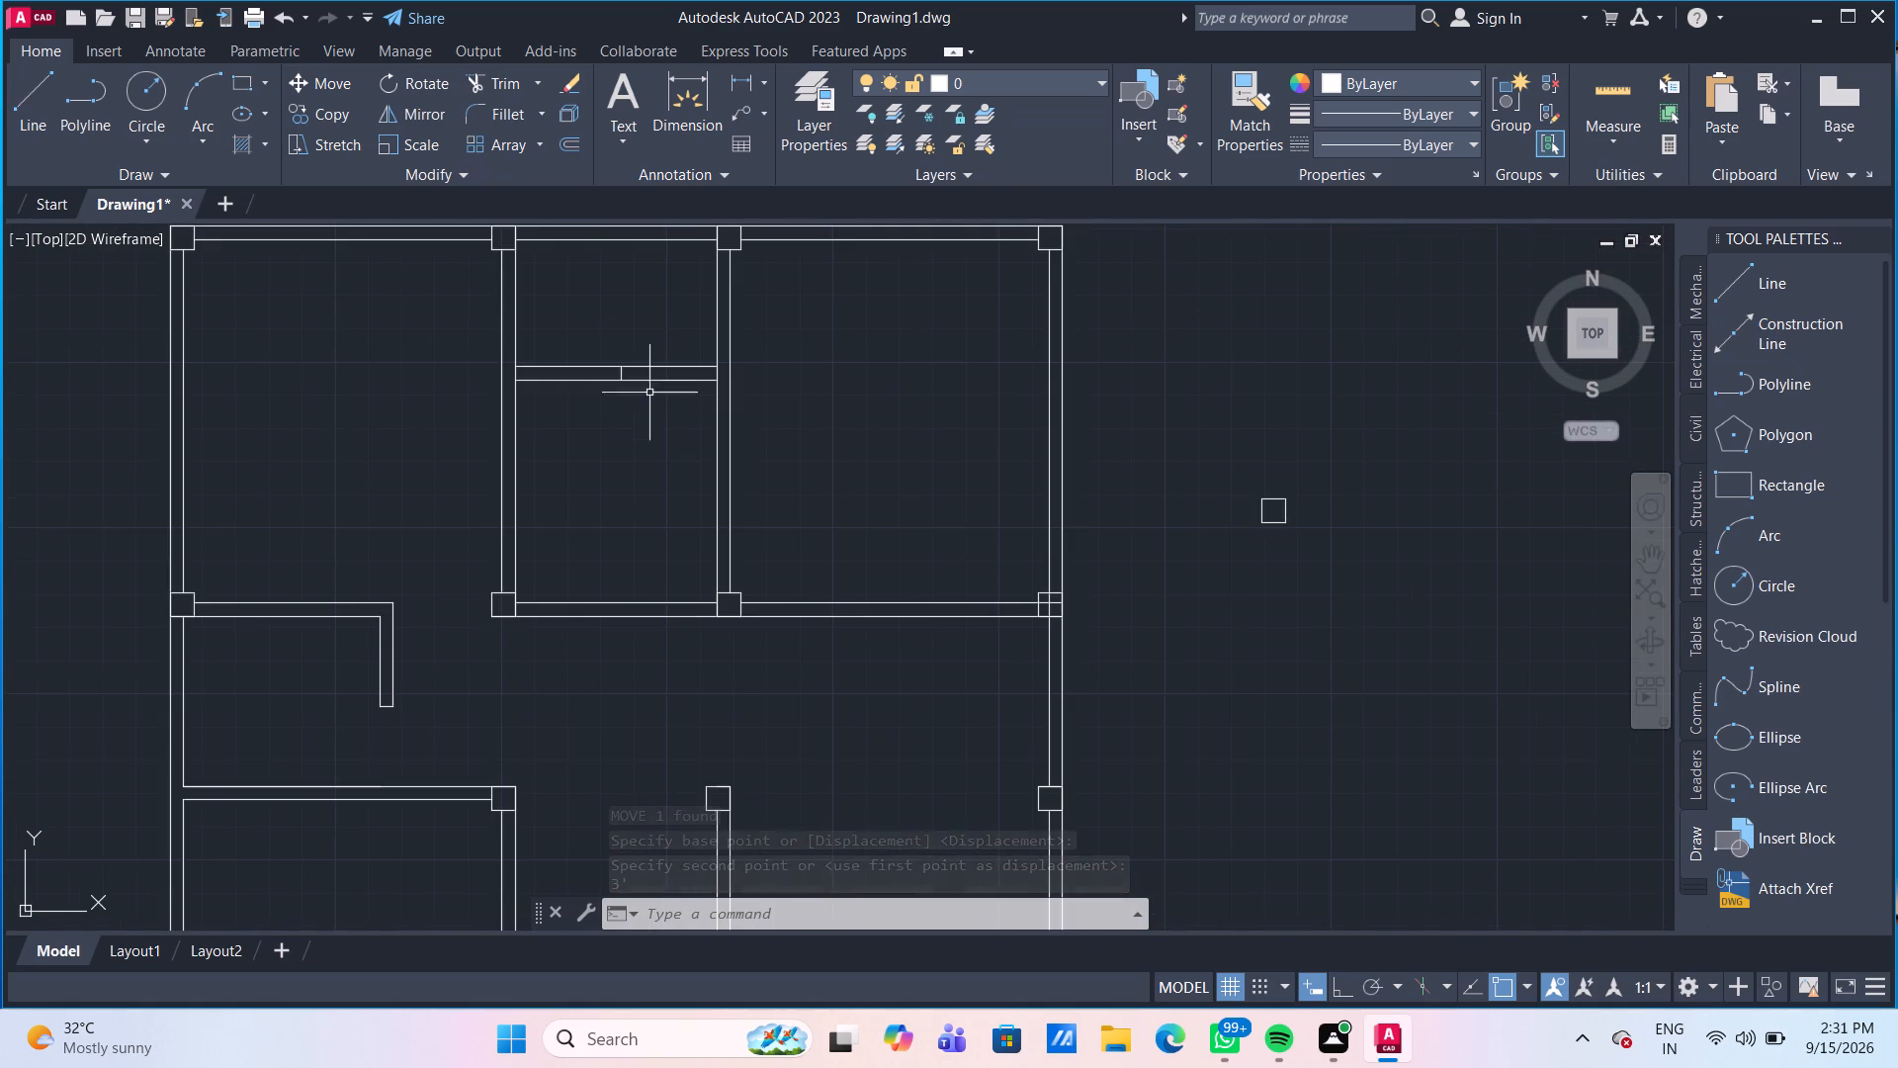
click(621, 373)
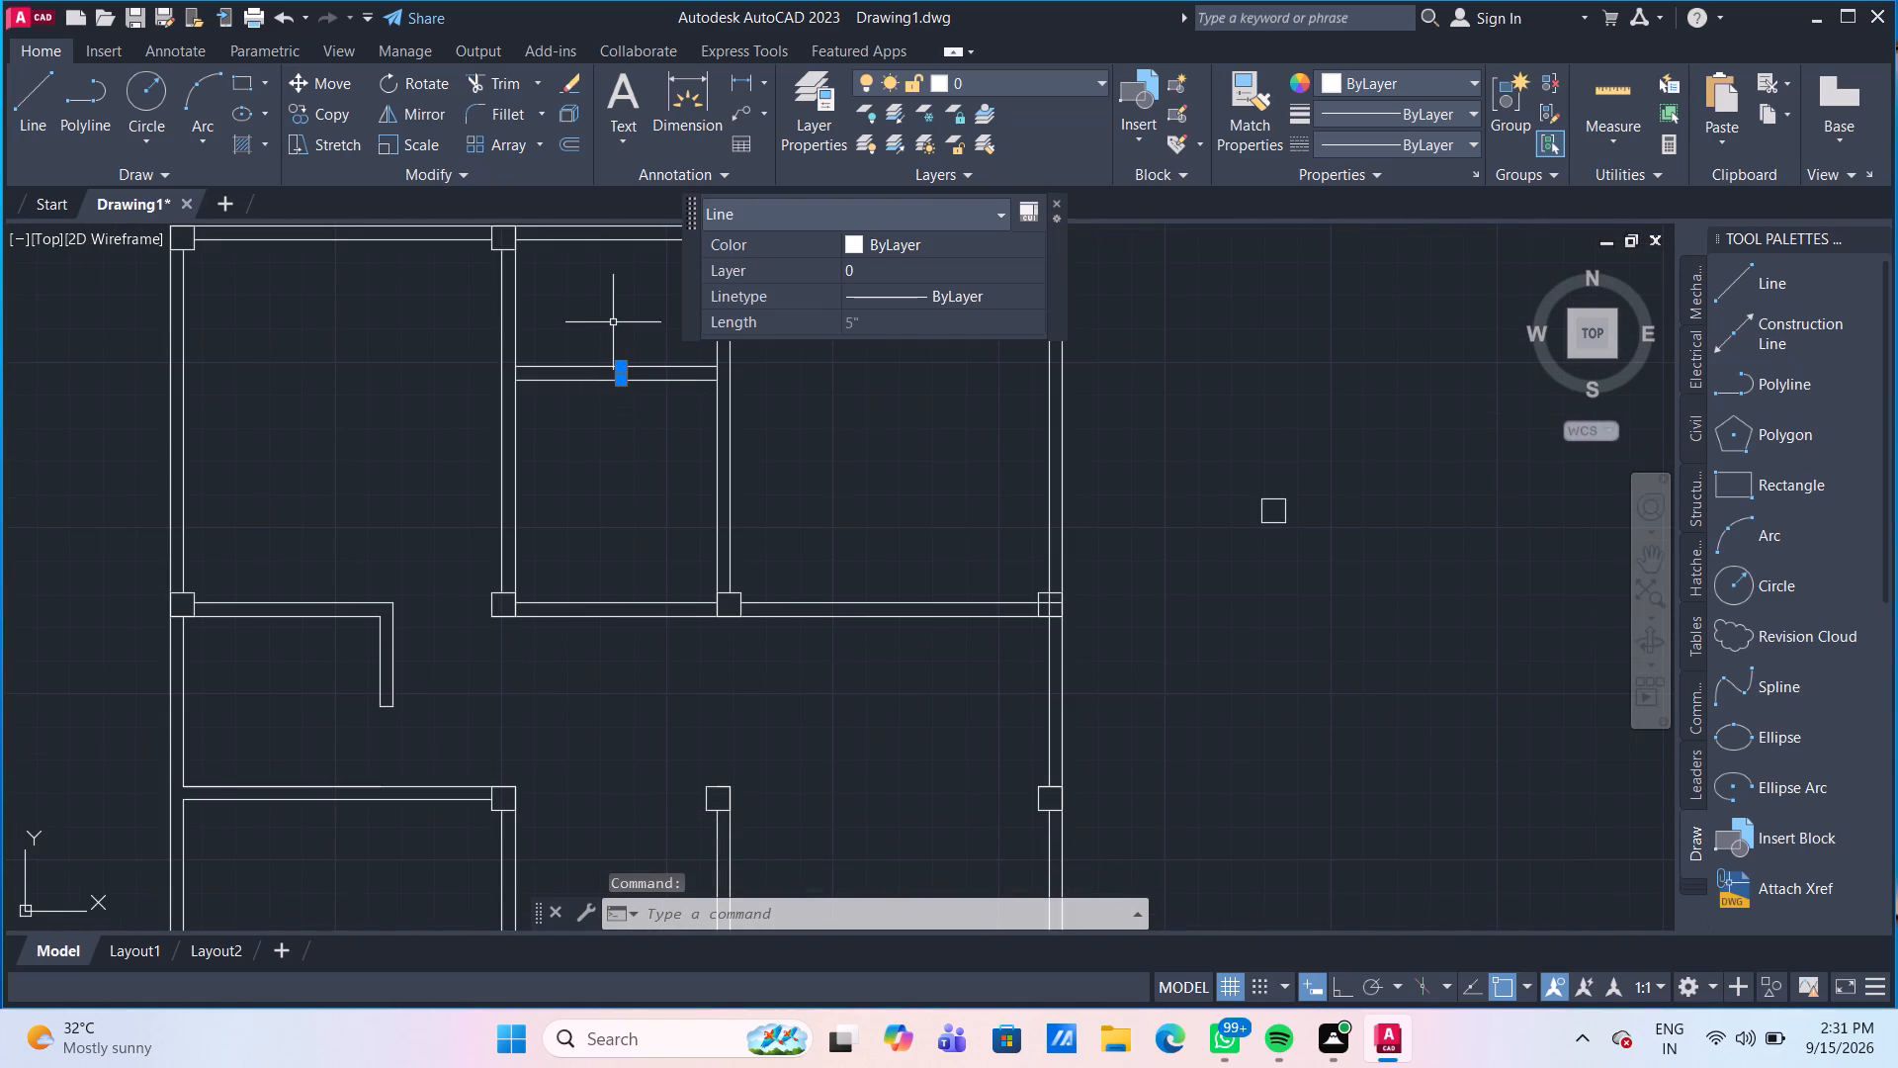
text(CO)
key(Return)
scroll(630, 339, up, 2)
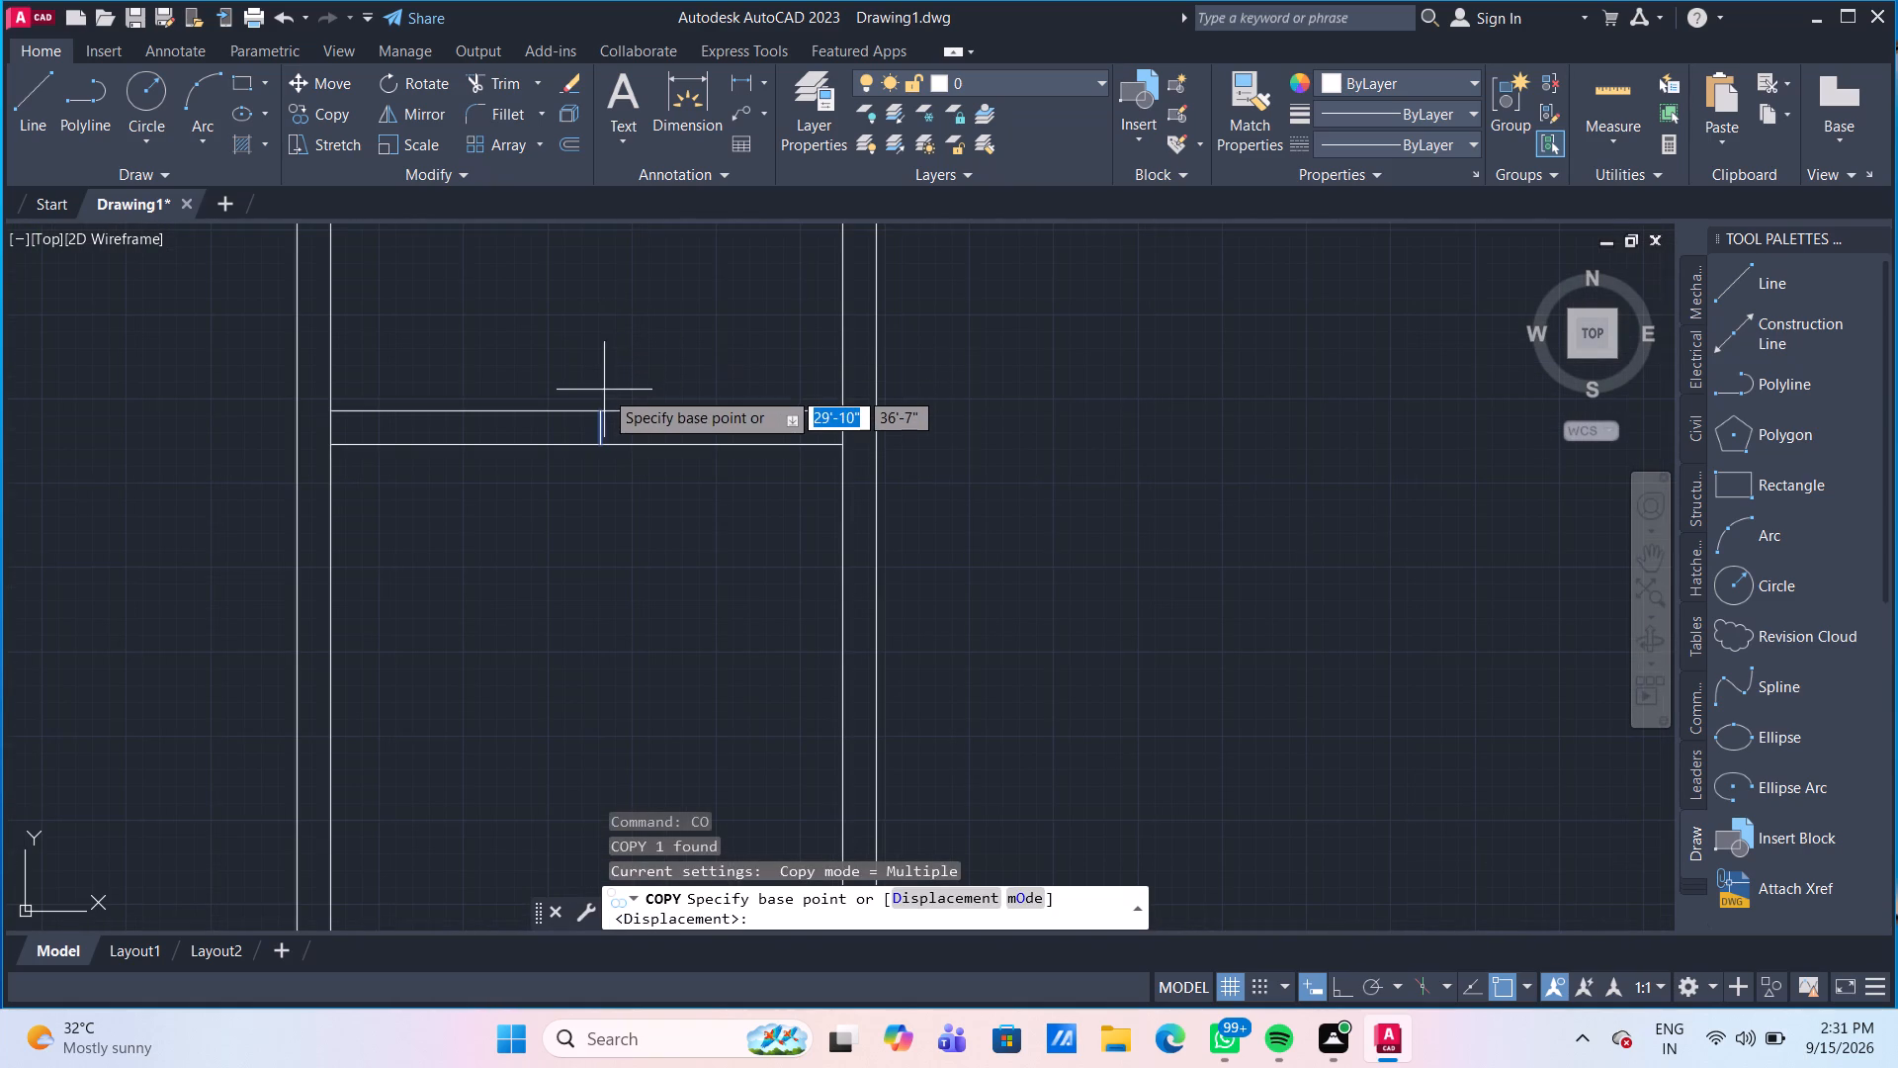
click(603, 412)
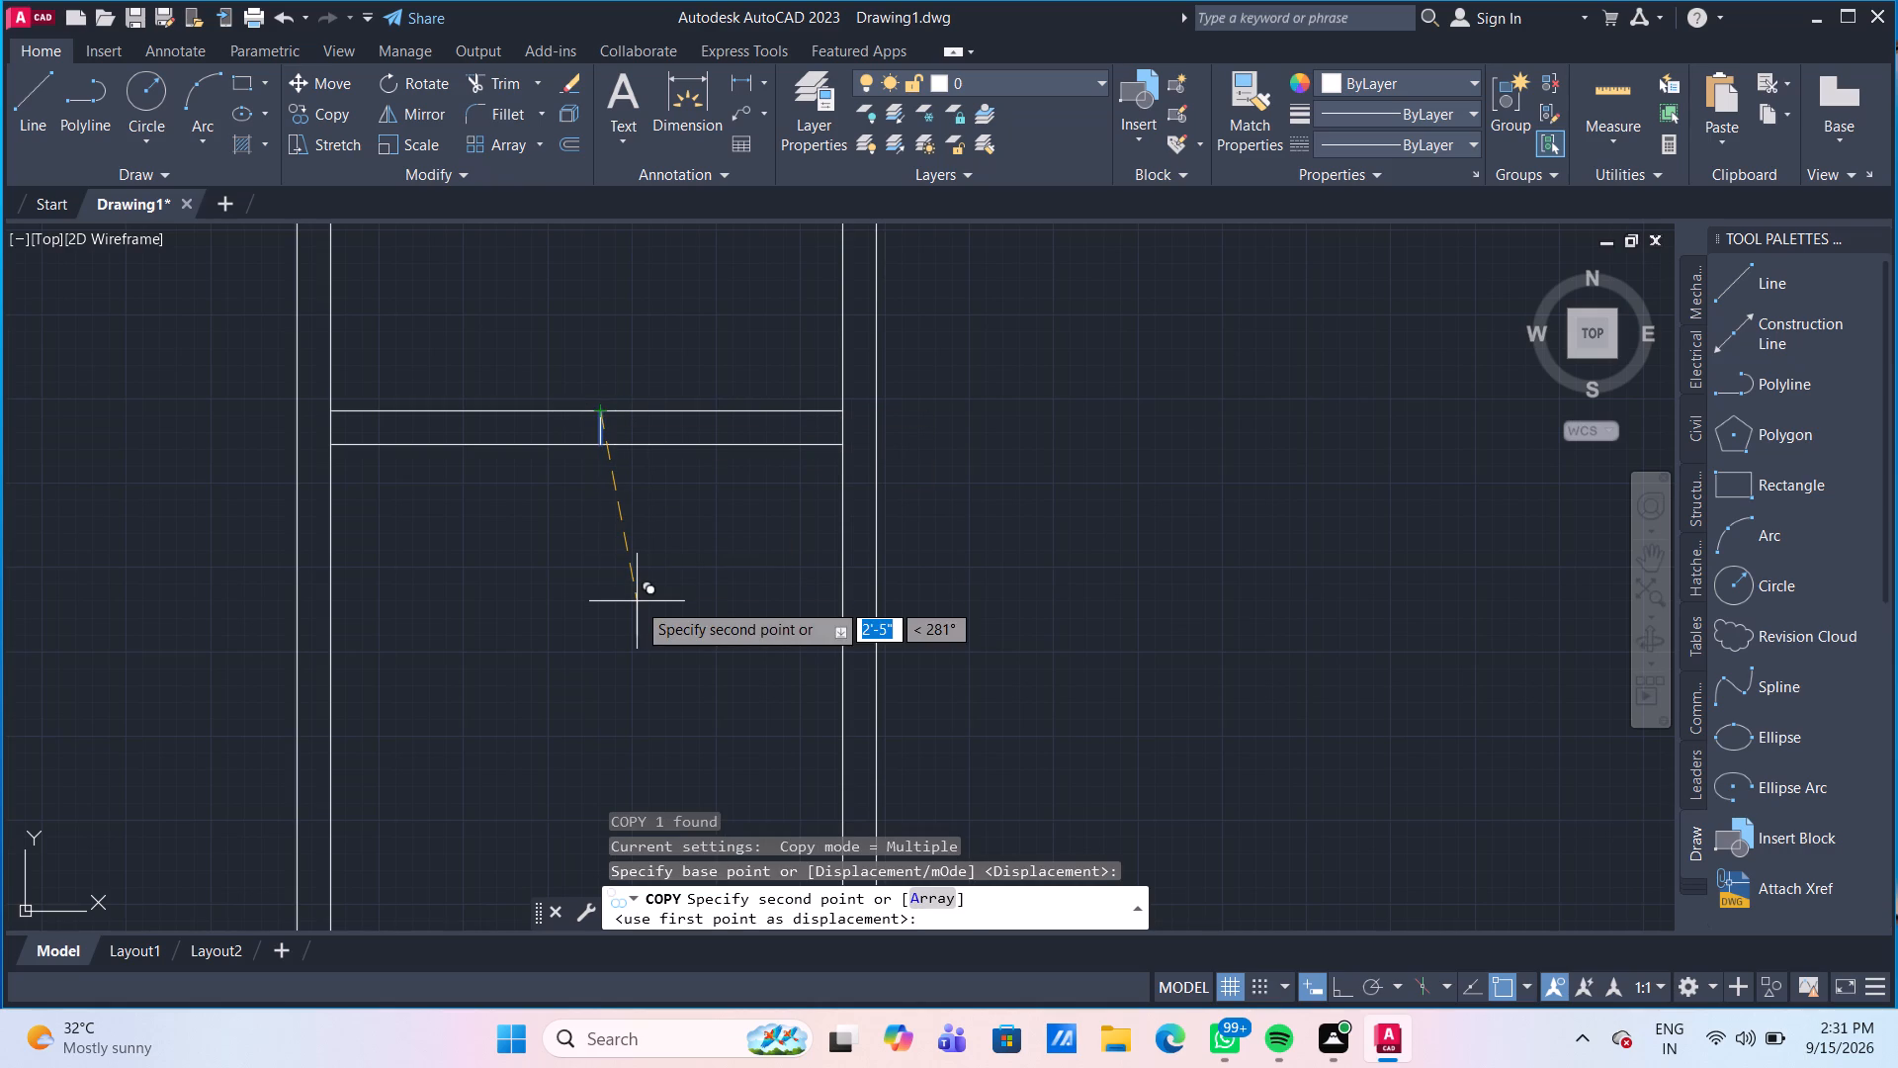
middle_drag(636, 604, 604, 357)
middle_drag(575, 550, 575, 485)
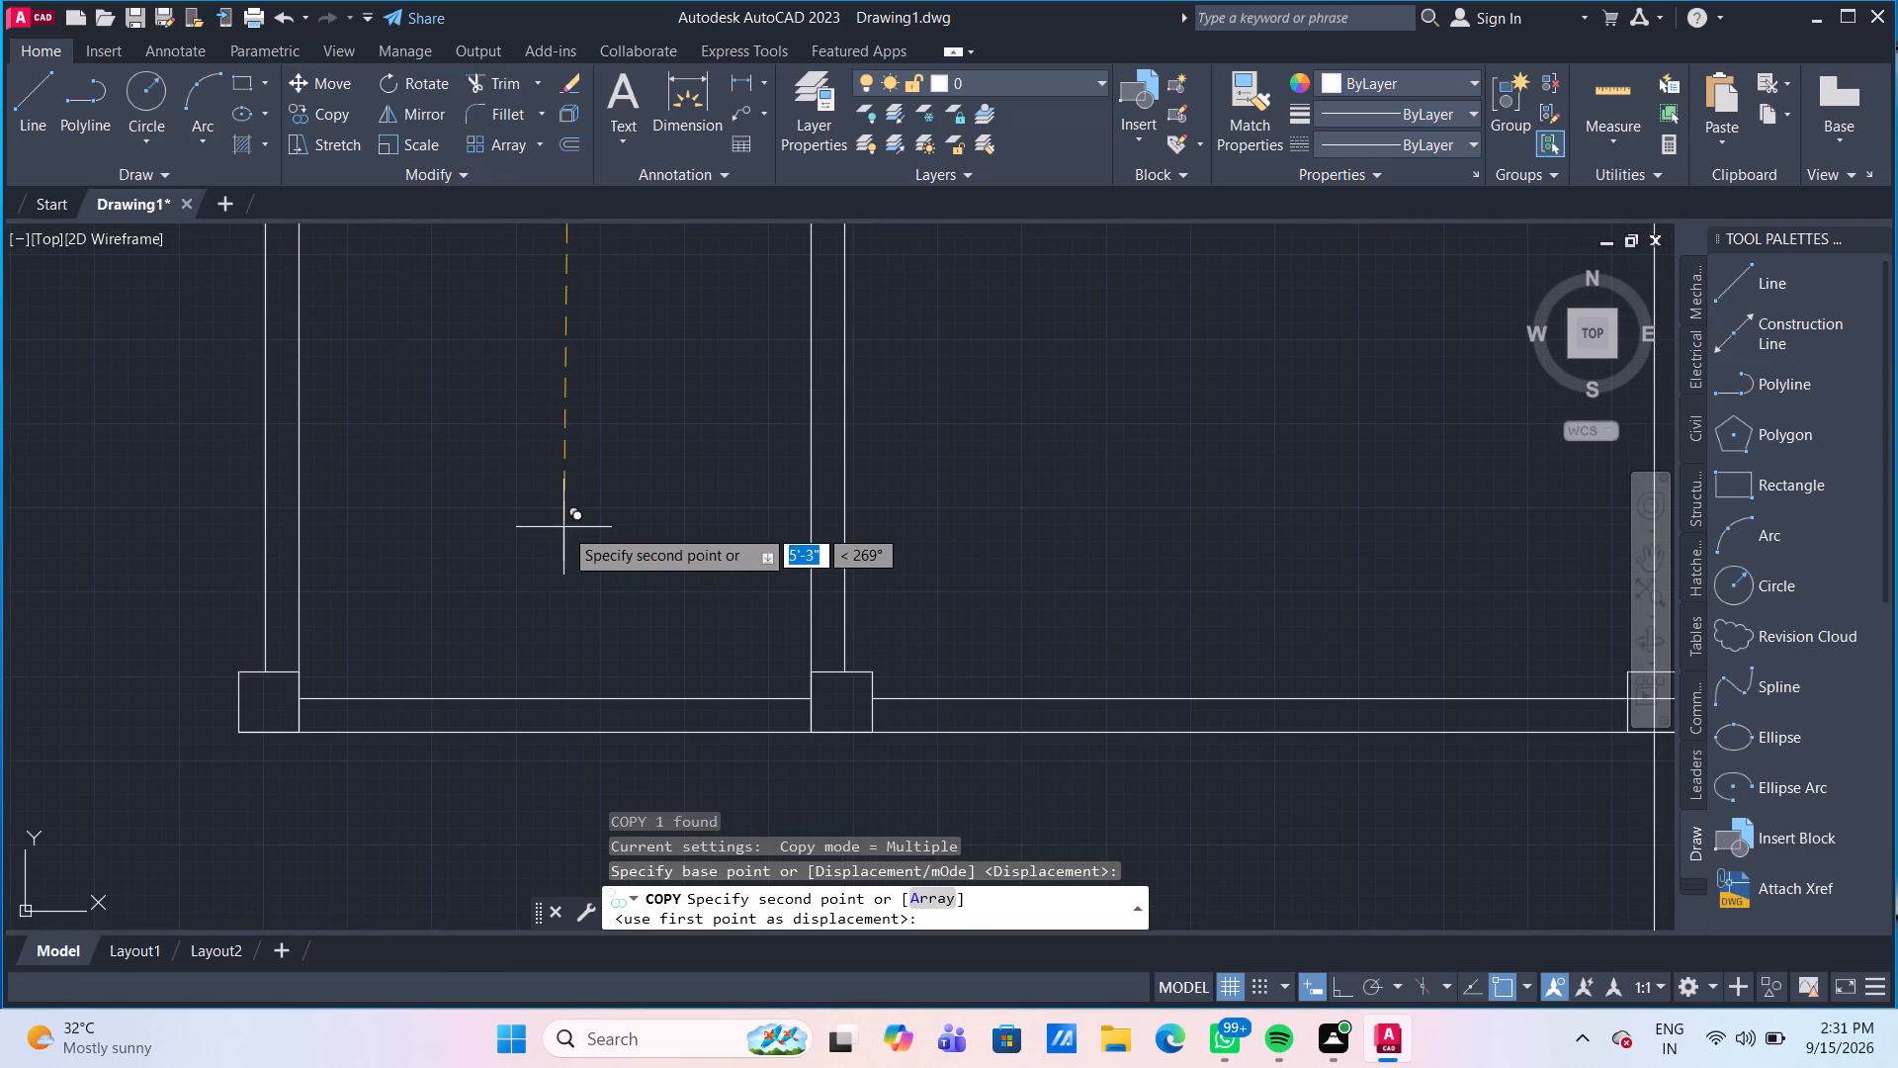
key(F8)
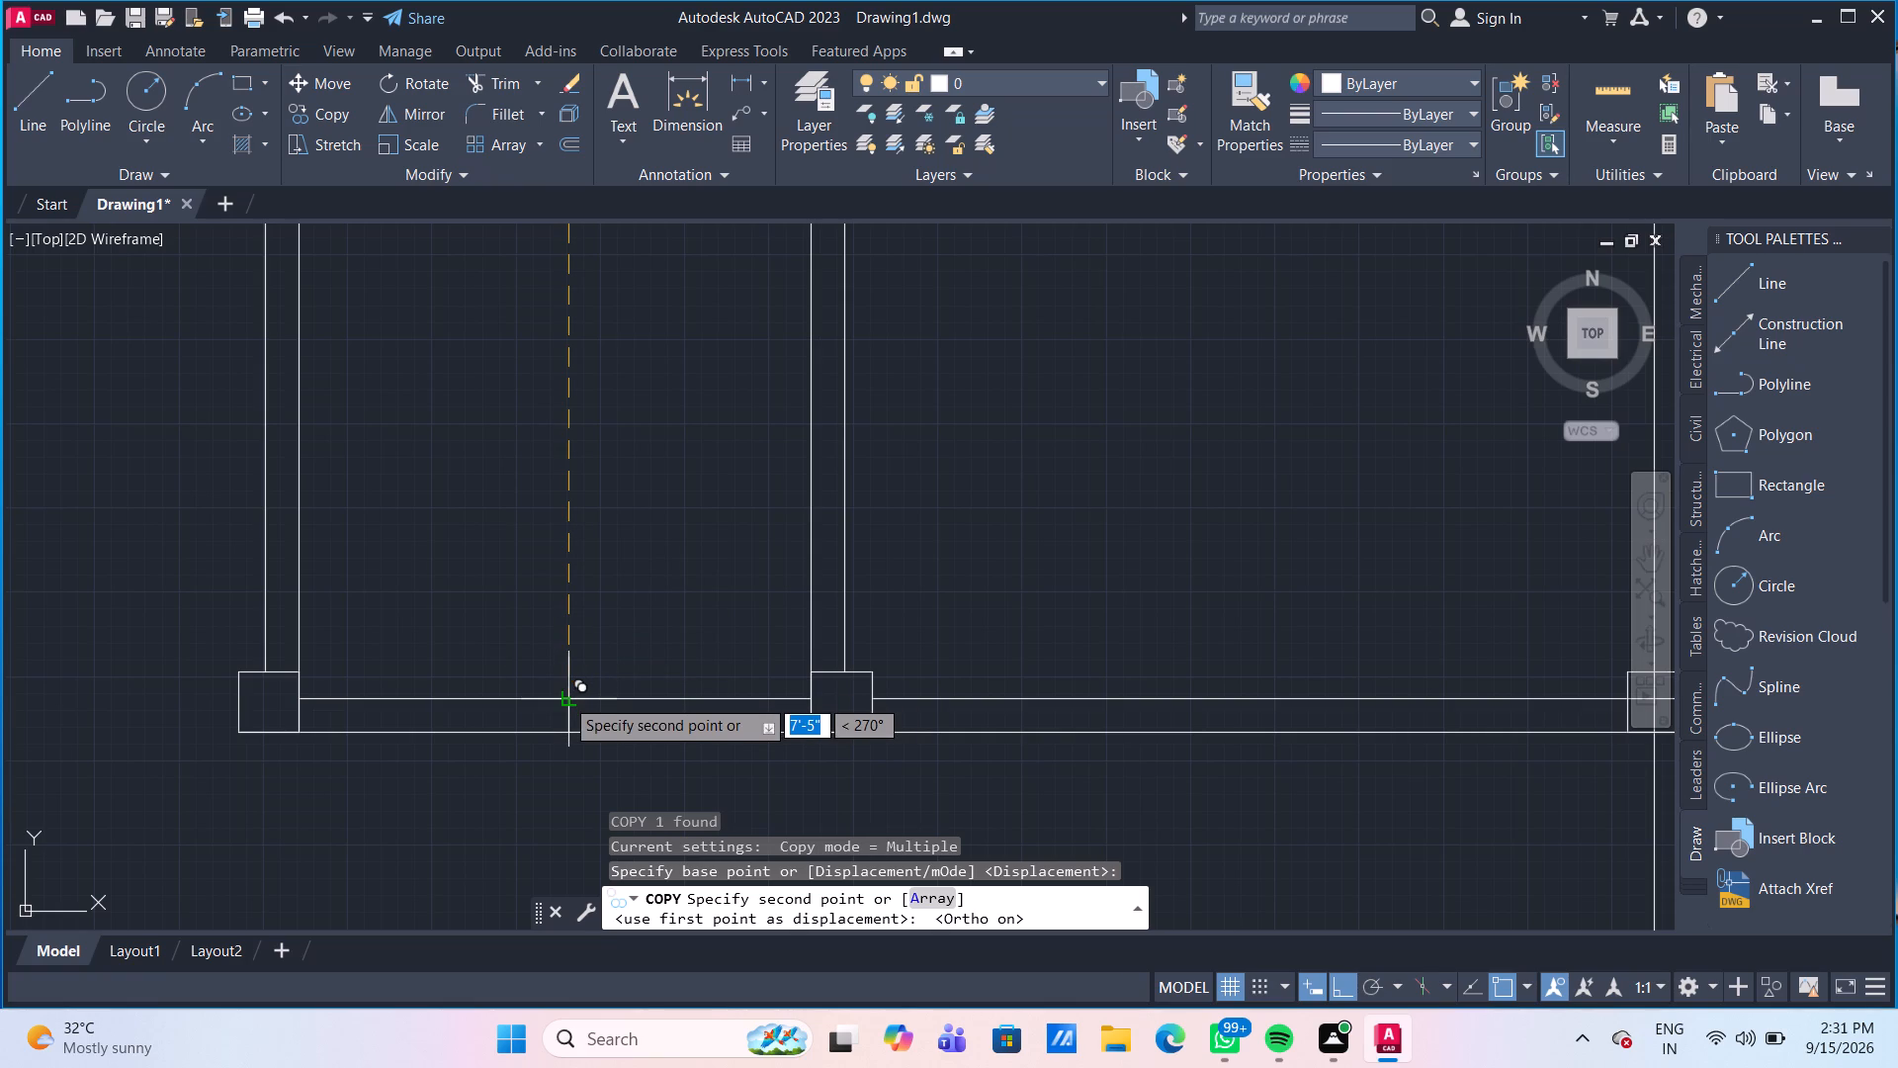
scroll(564, 697, up, 2)
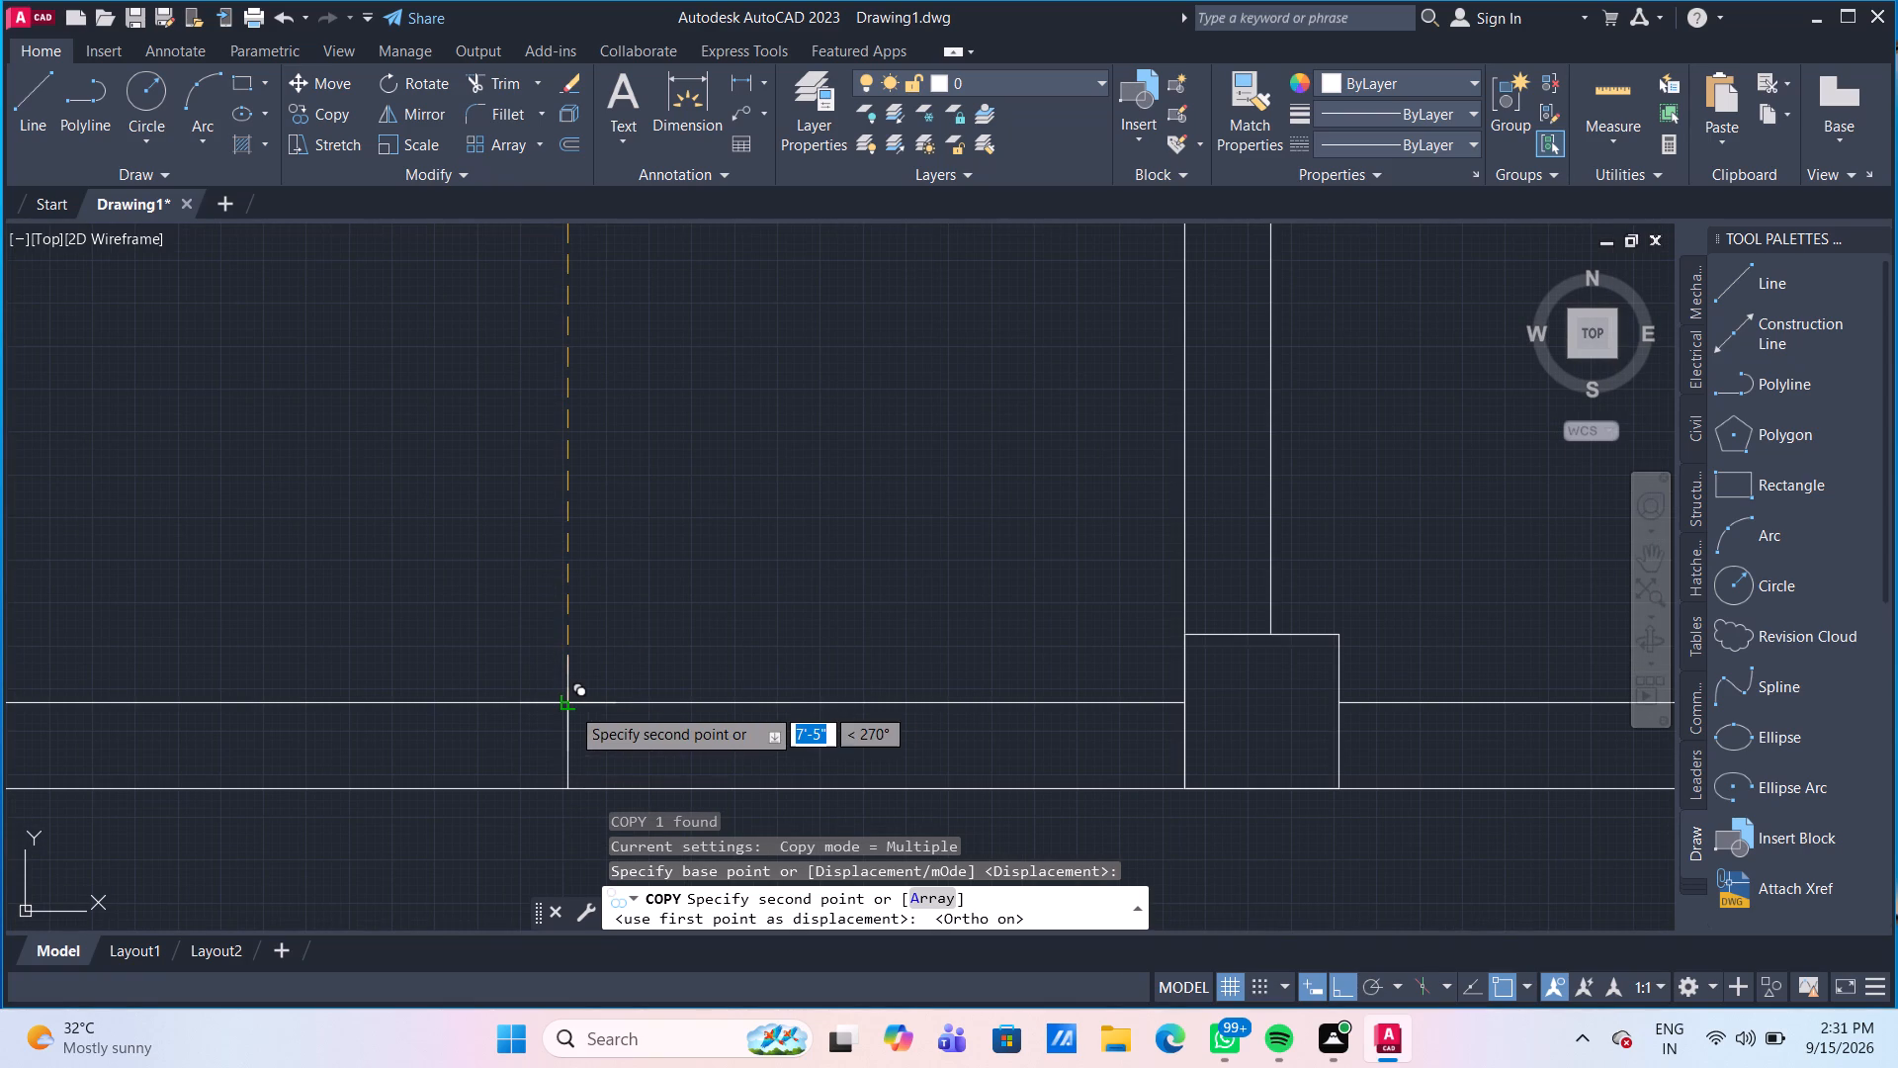
click(566, 703)
scroll(837, 634, down, 2)
key(Escape)
Trim the partition and bottom wall right of their short cross lines to form openings, and the left wall line inside the partition's junction.
scroll(852, 607, down, 1)
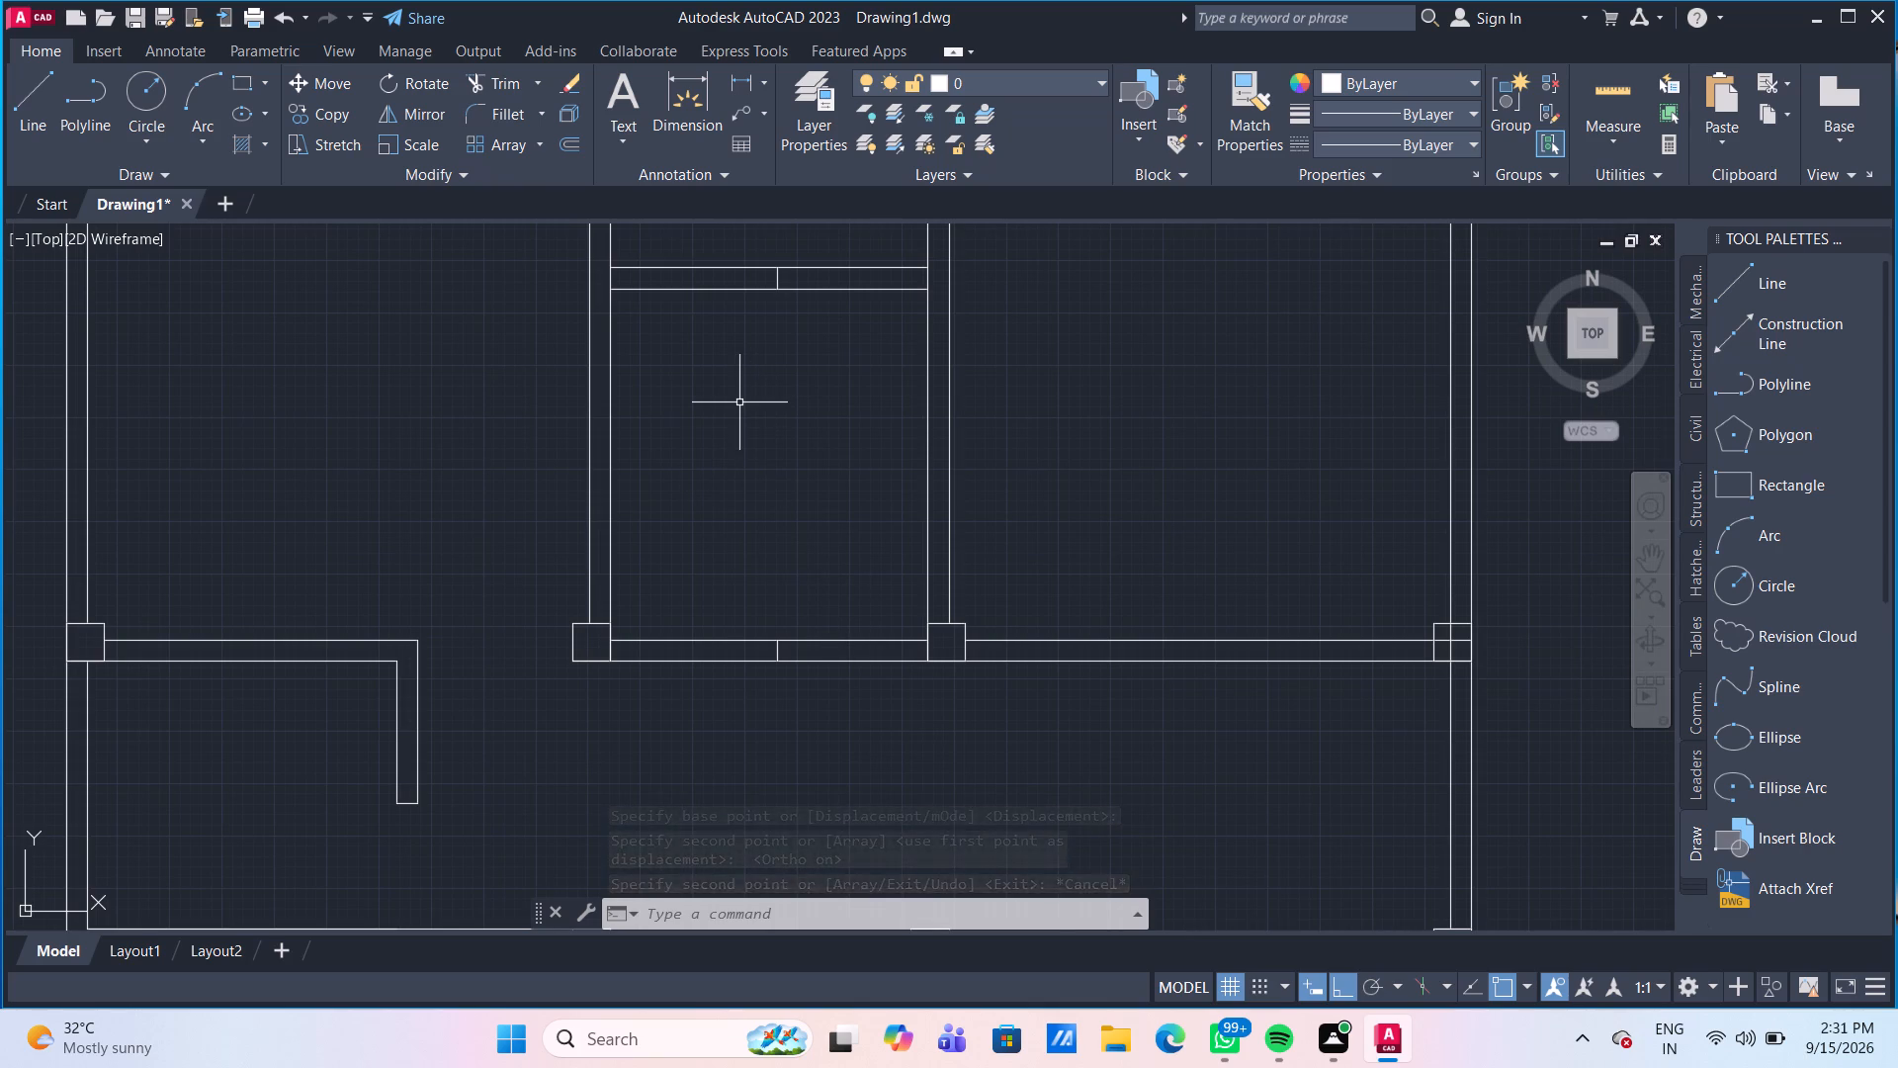
middle_drag(739, 402, 734, 421)
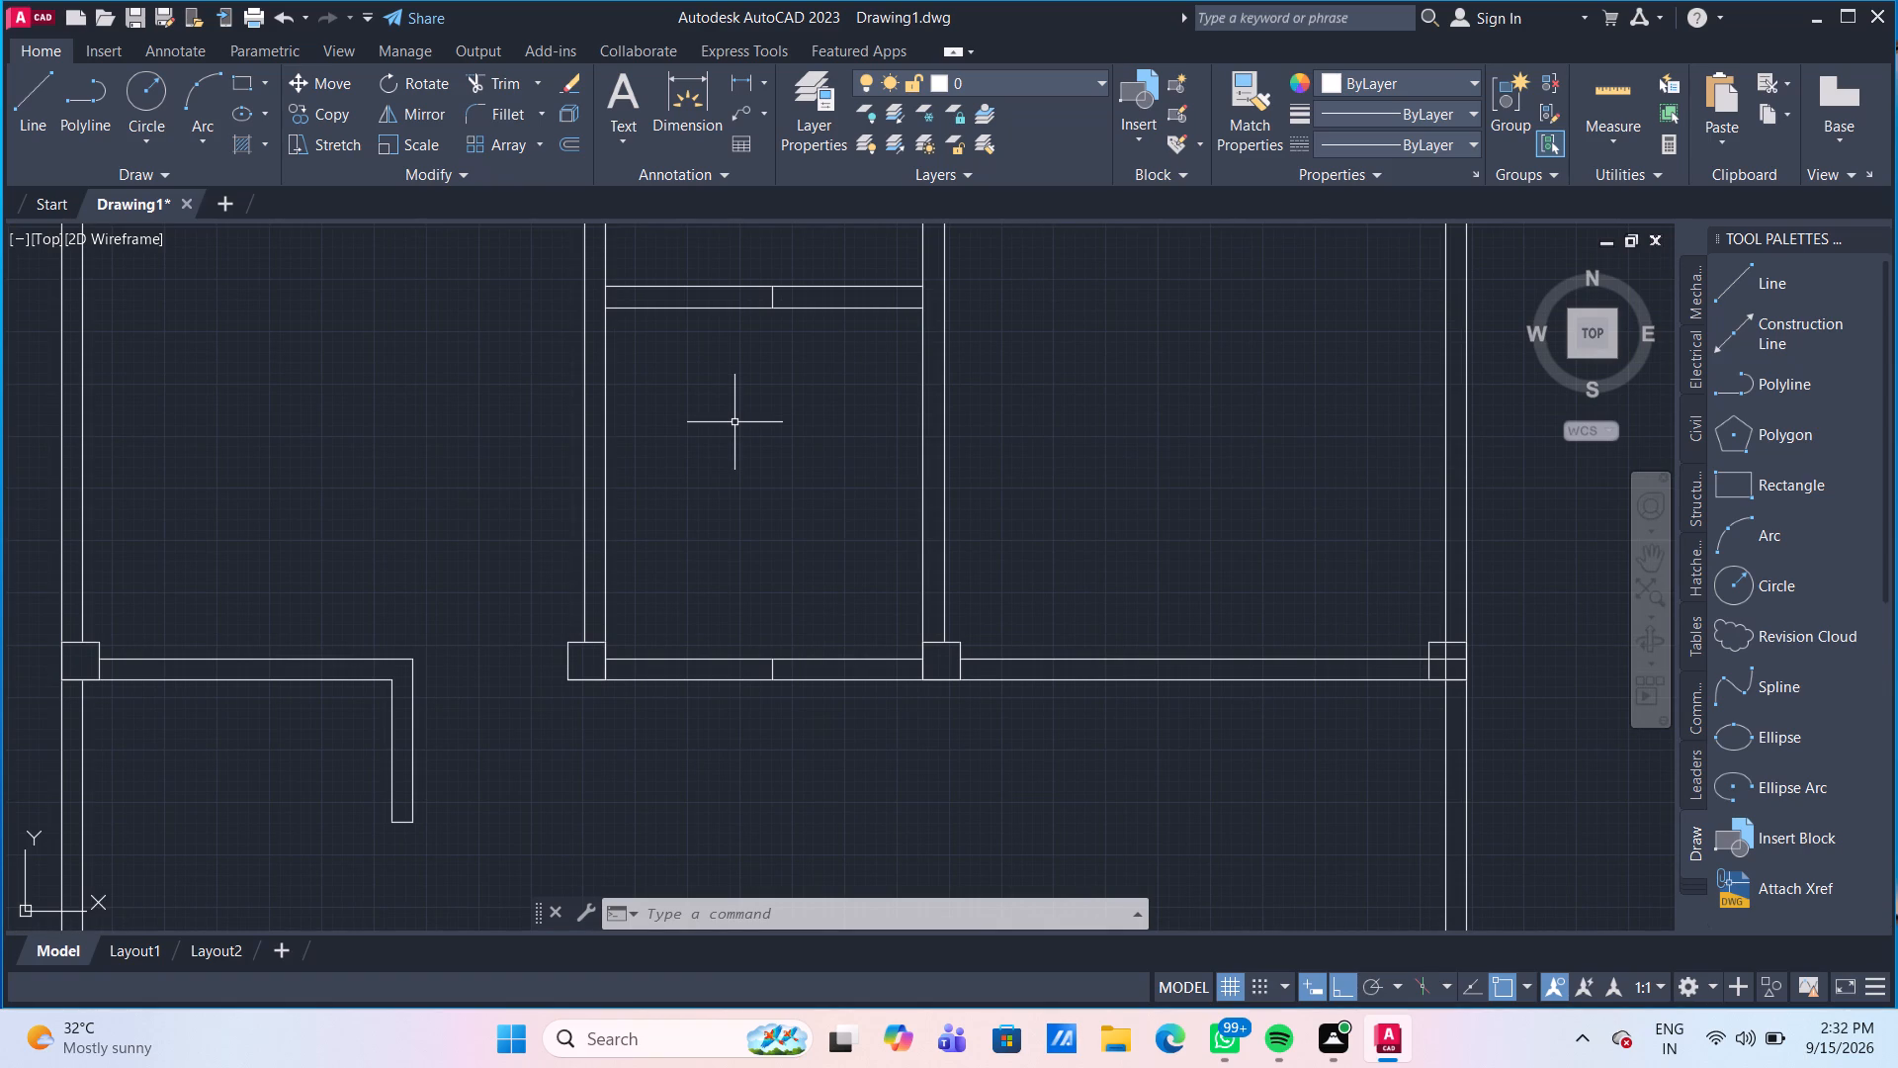
text(TR)
key(Return)
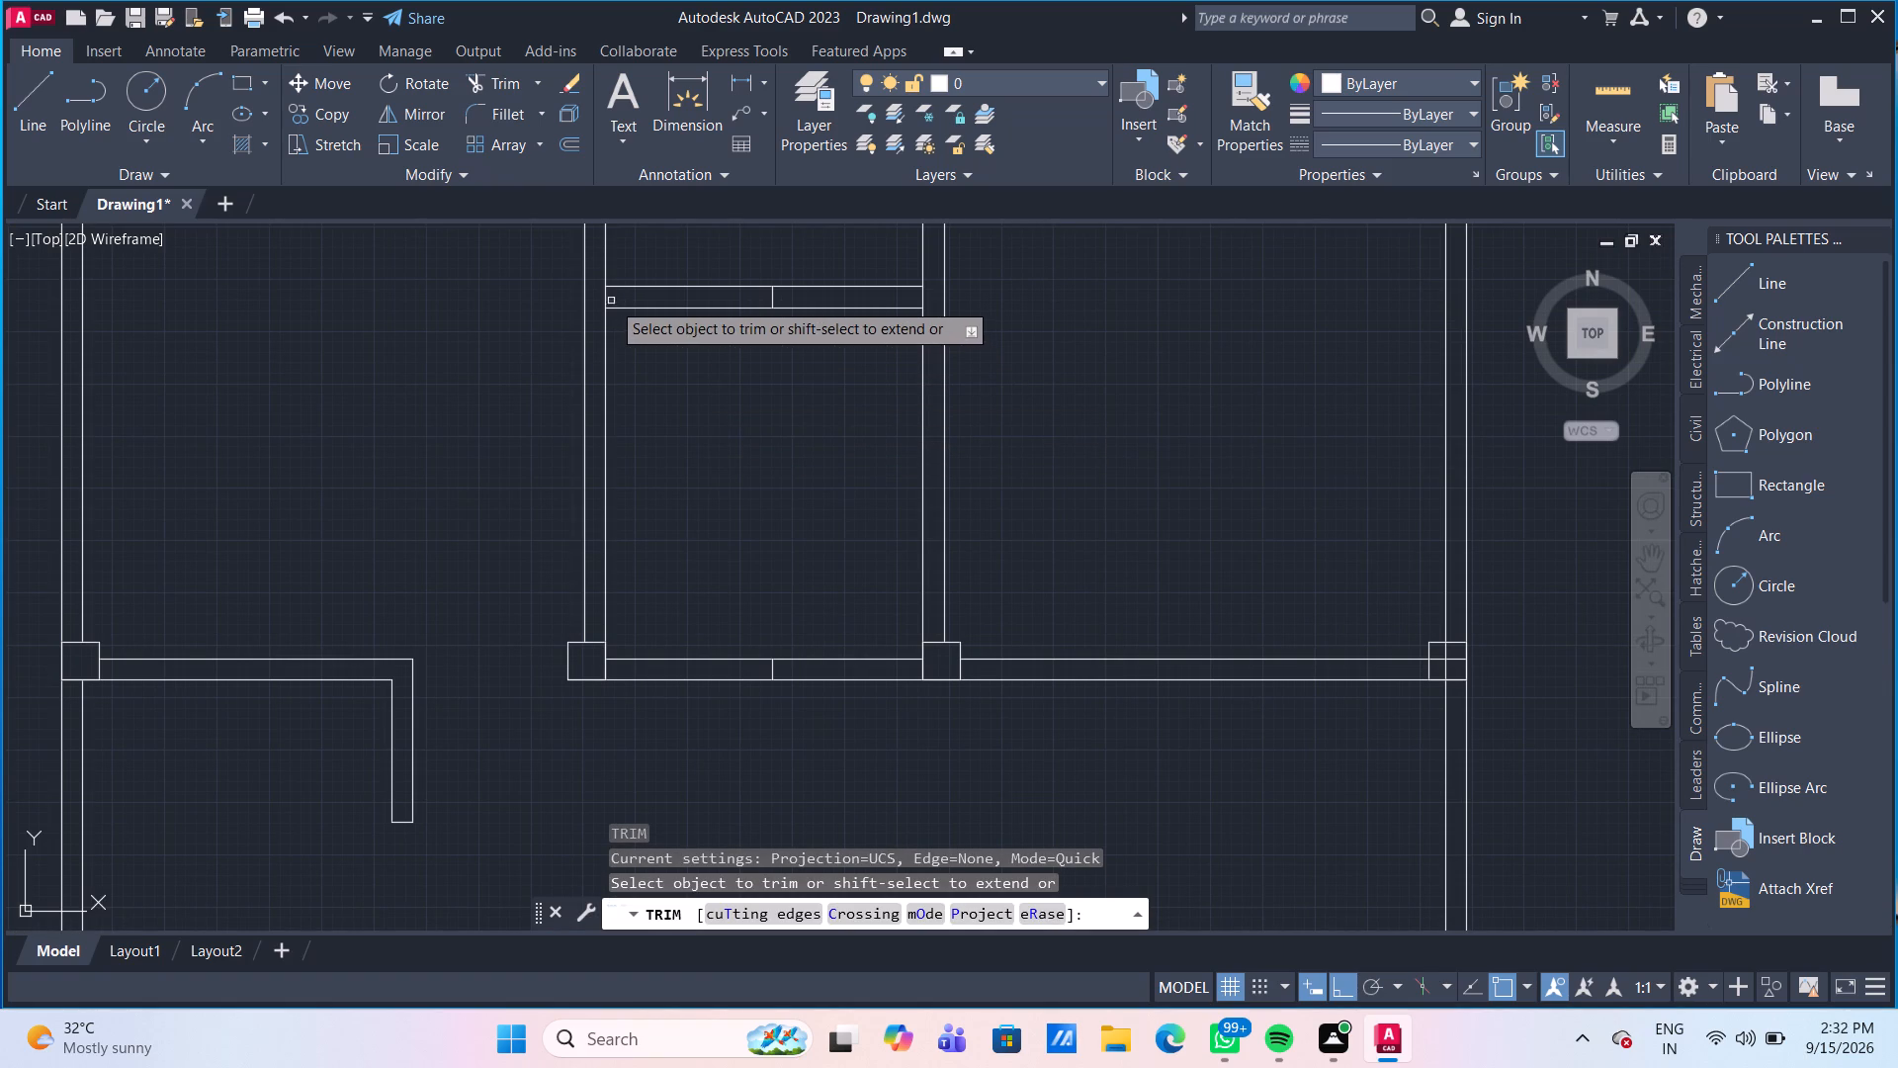
click(603, 297)
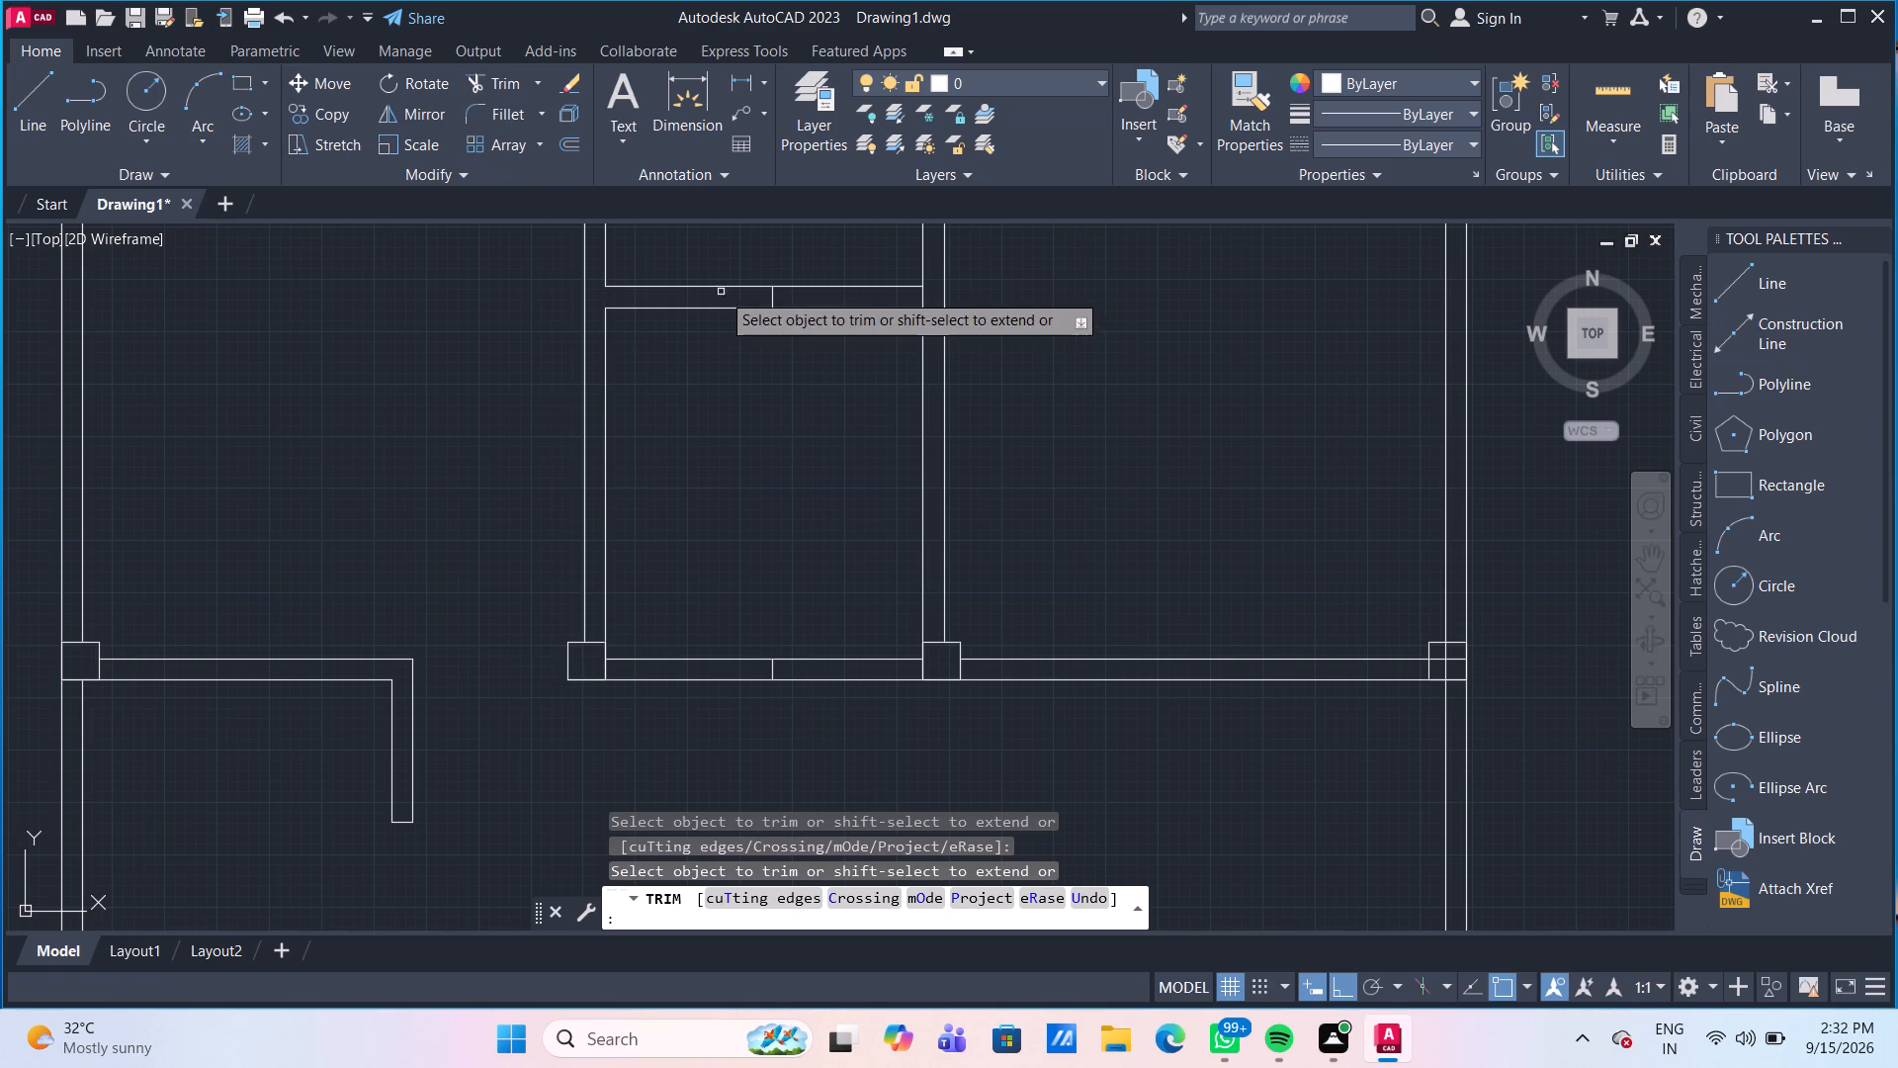
drag(833, 253, 832, 275)
click(846, 749)
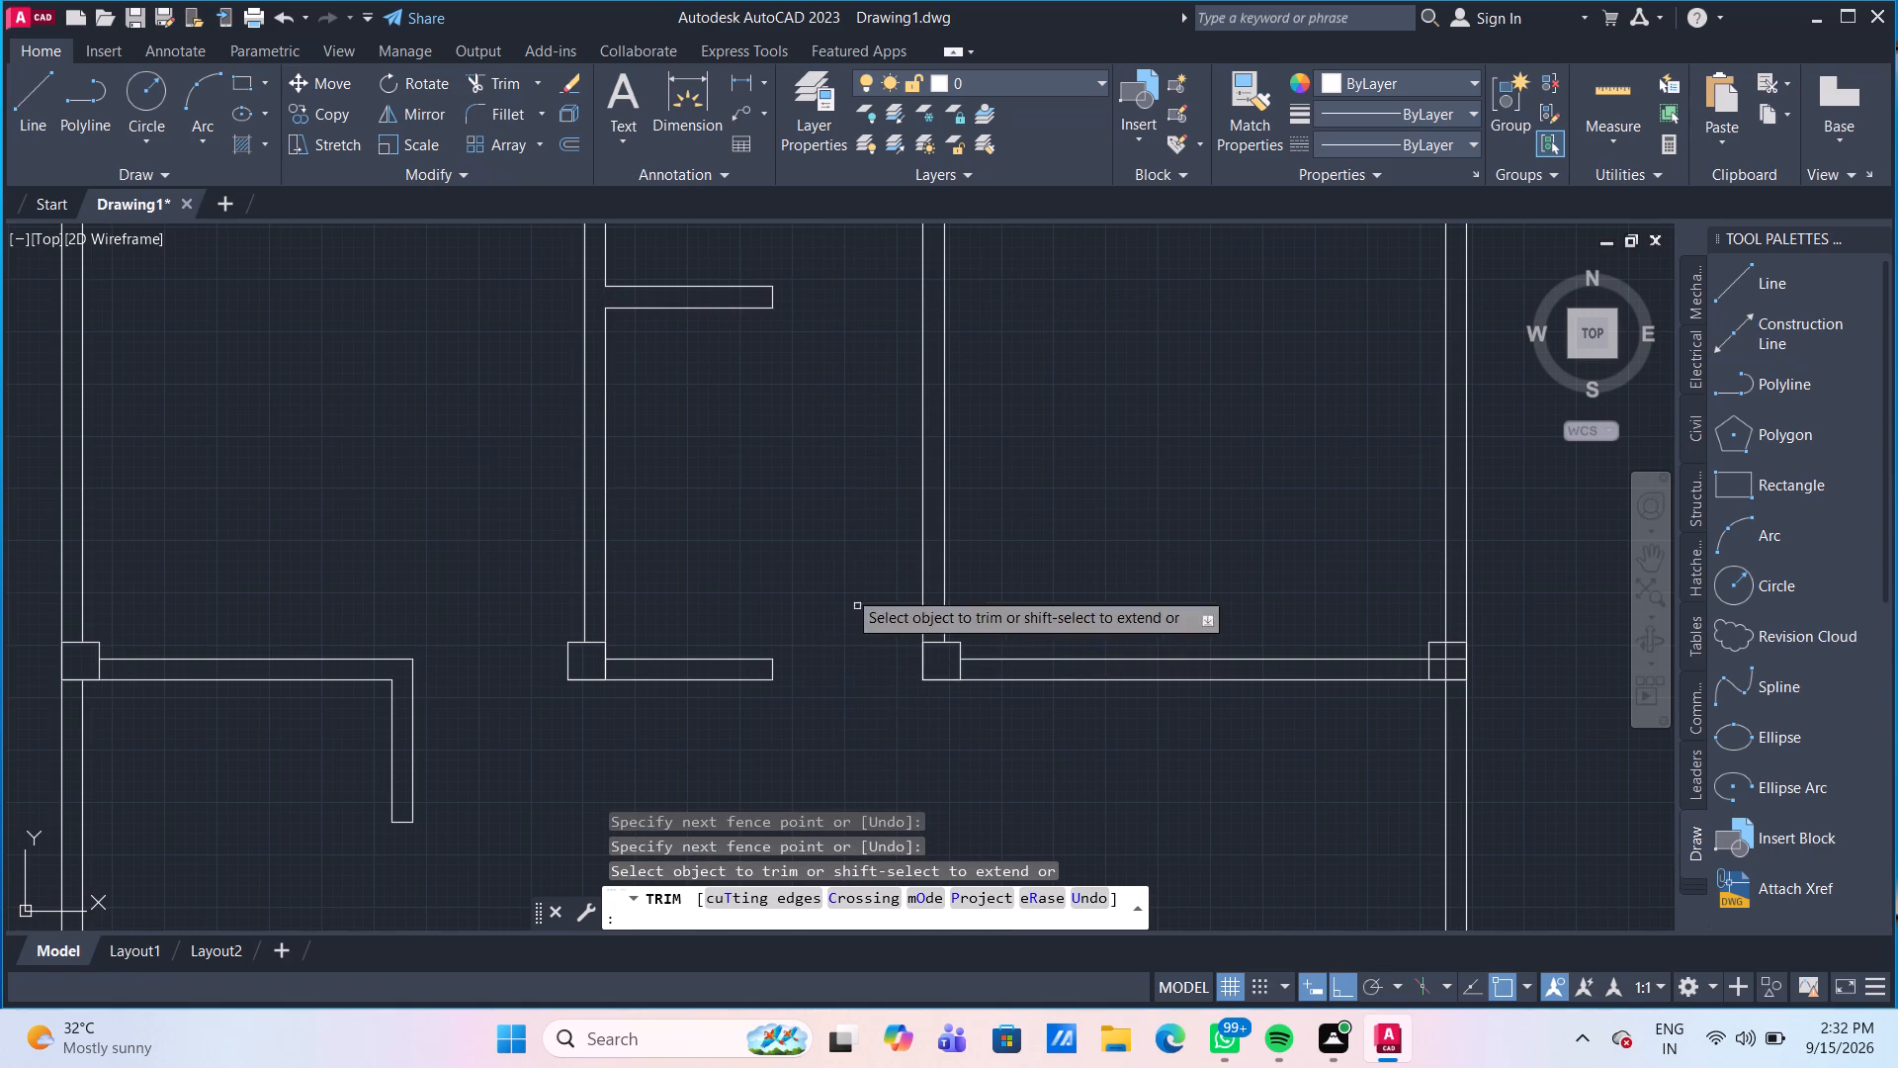
key(Escape)
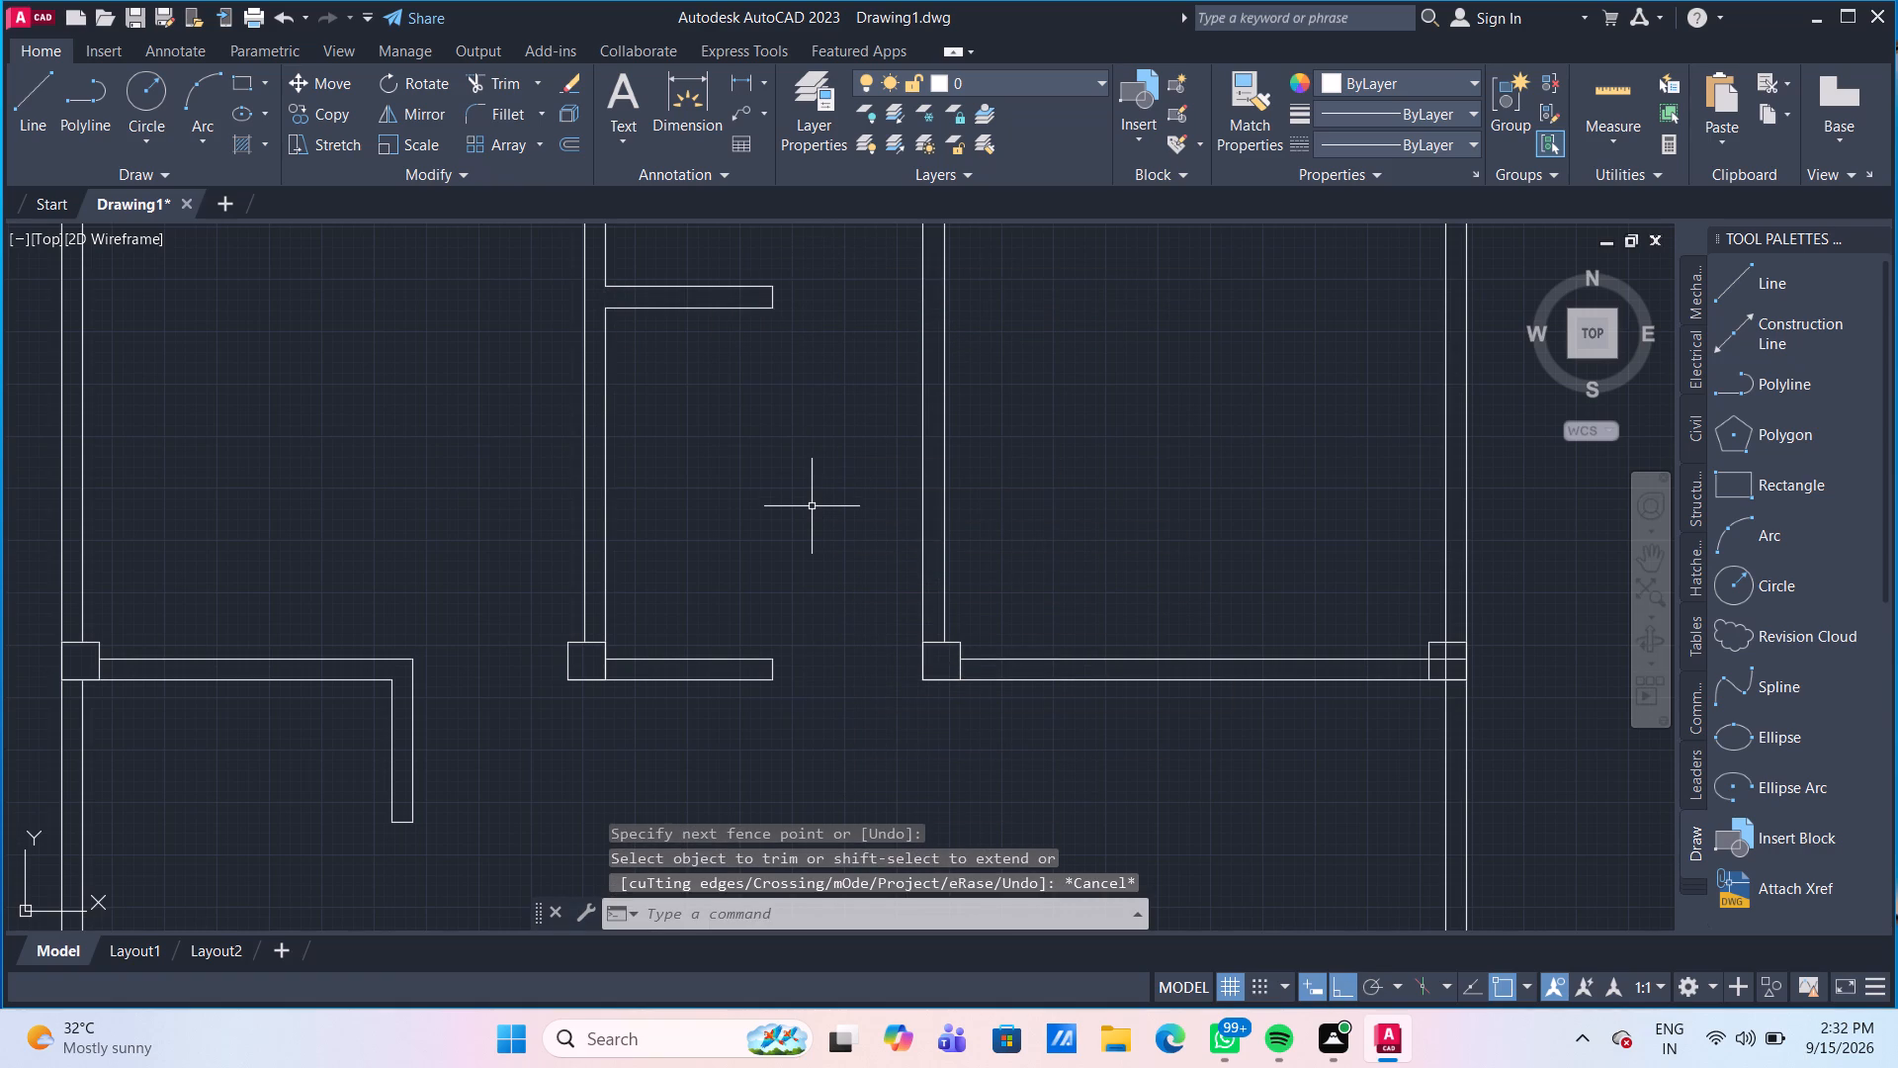
Offset the partition's lower line 2' down into the space below it.
text(OF)
key(Return)
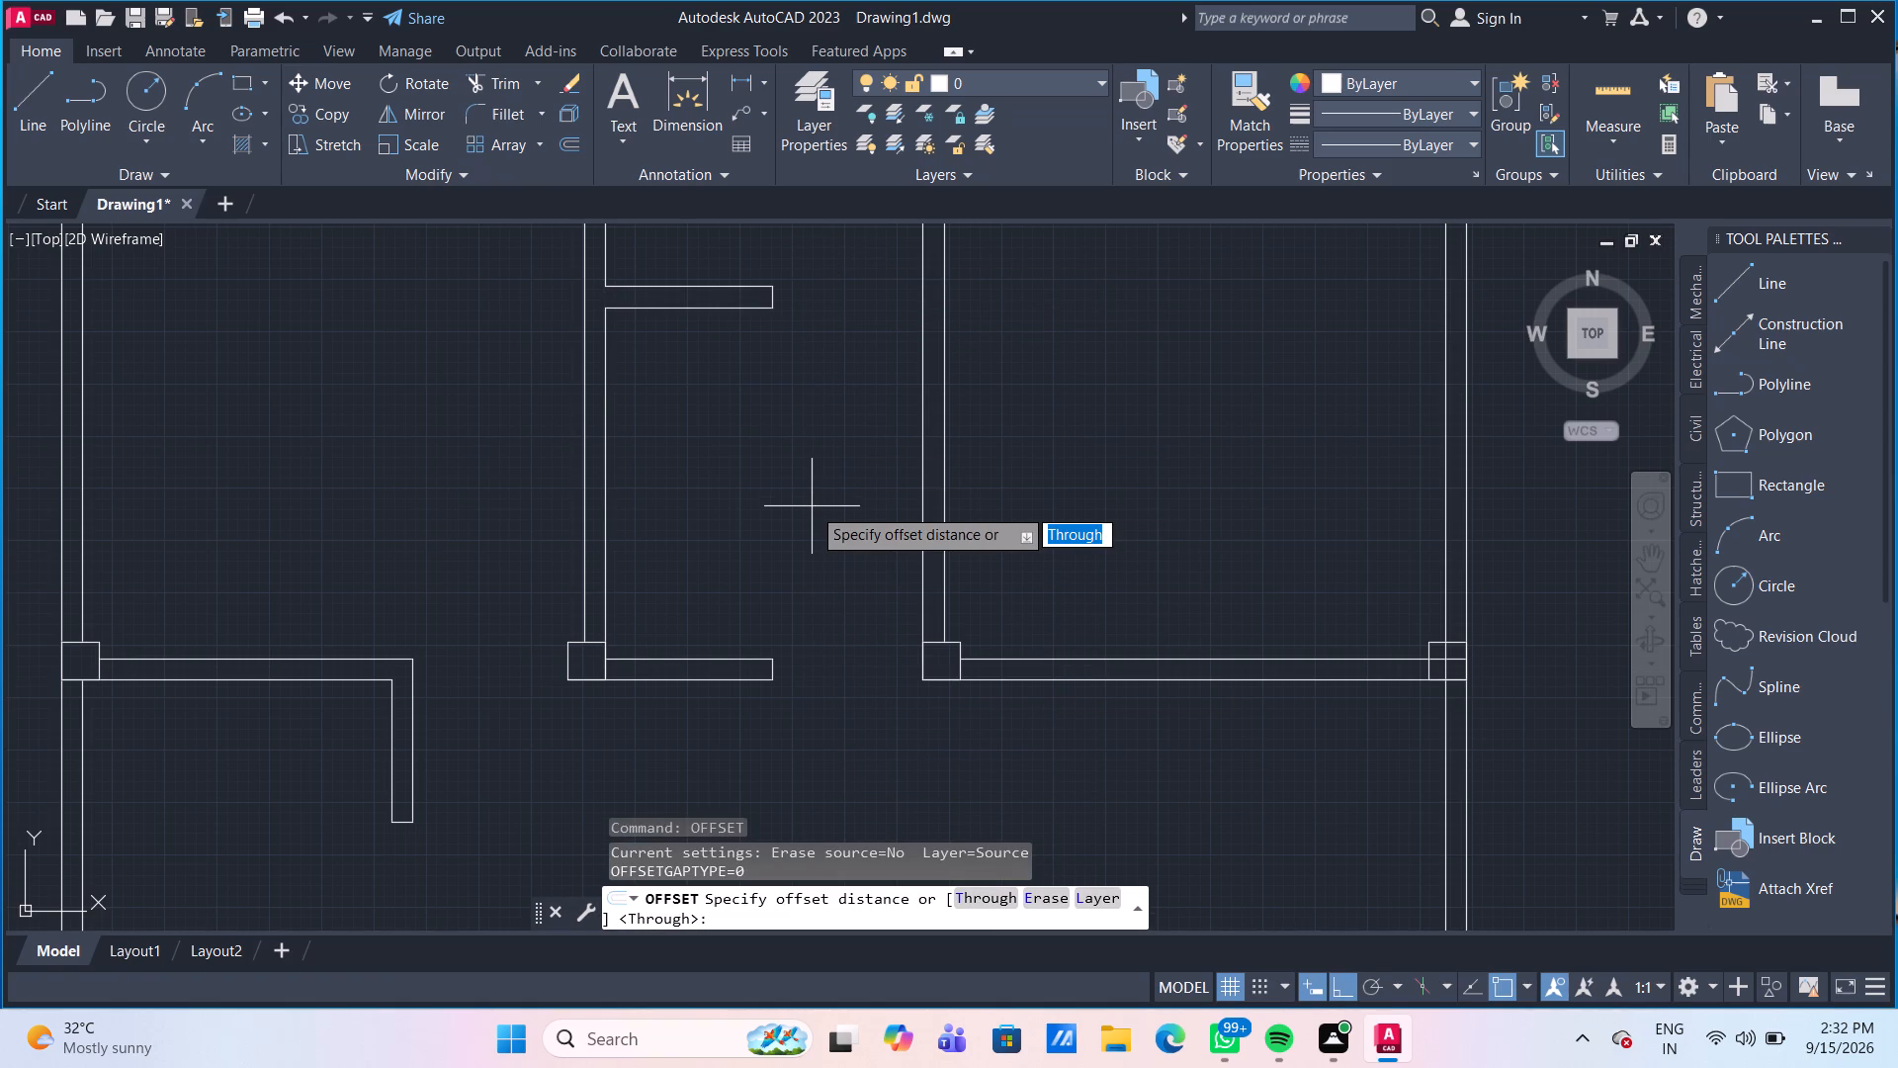
key(Return)
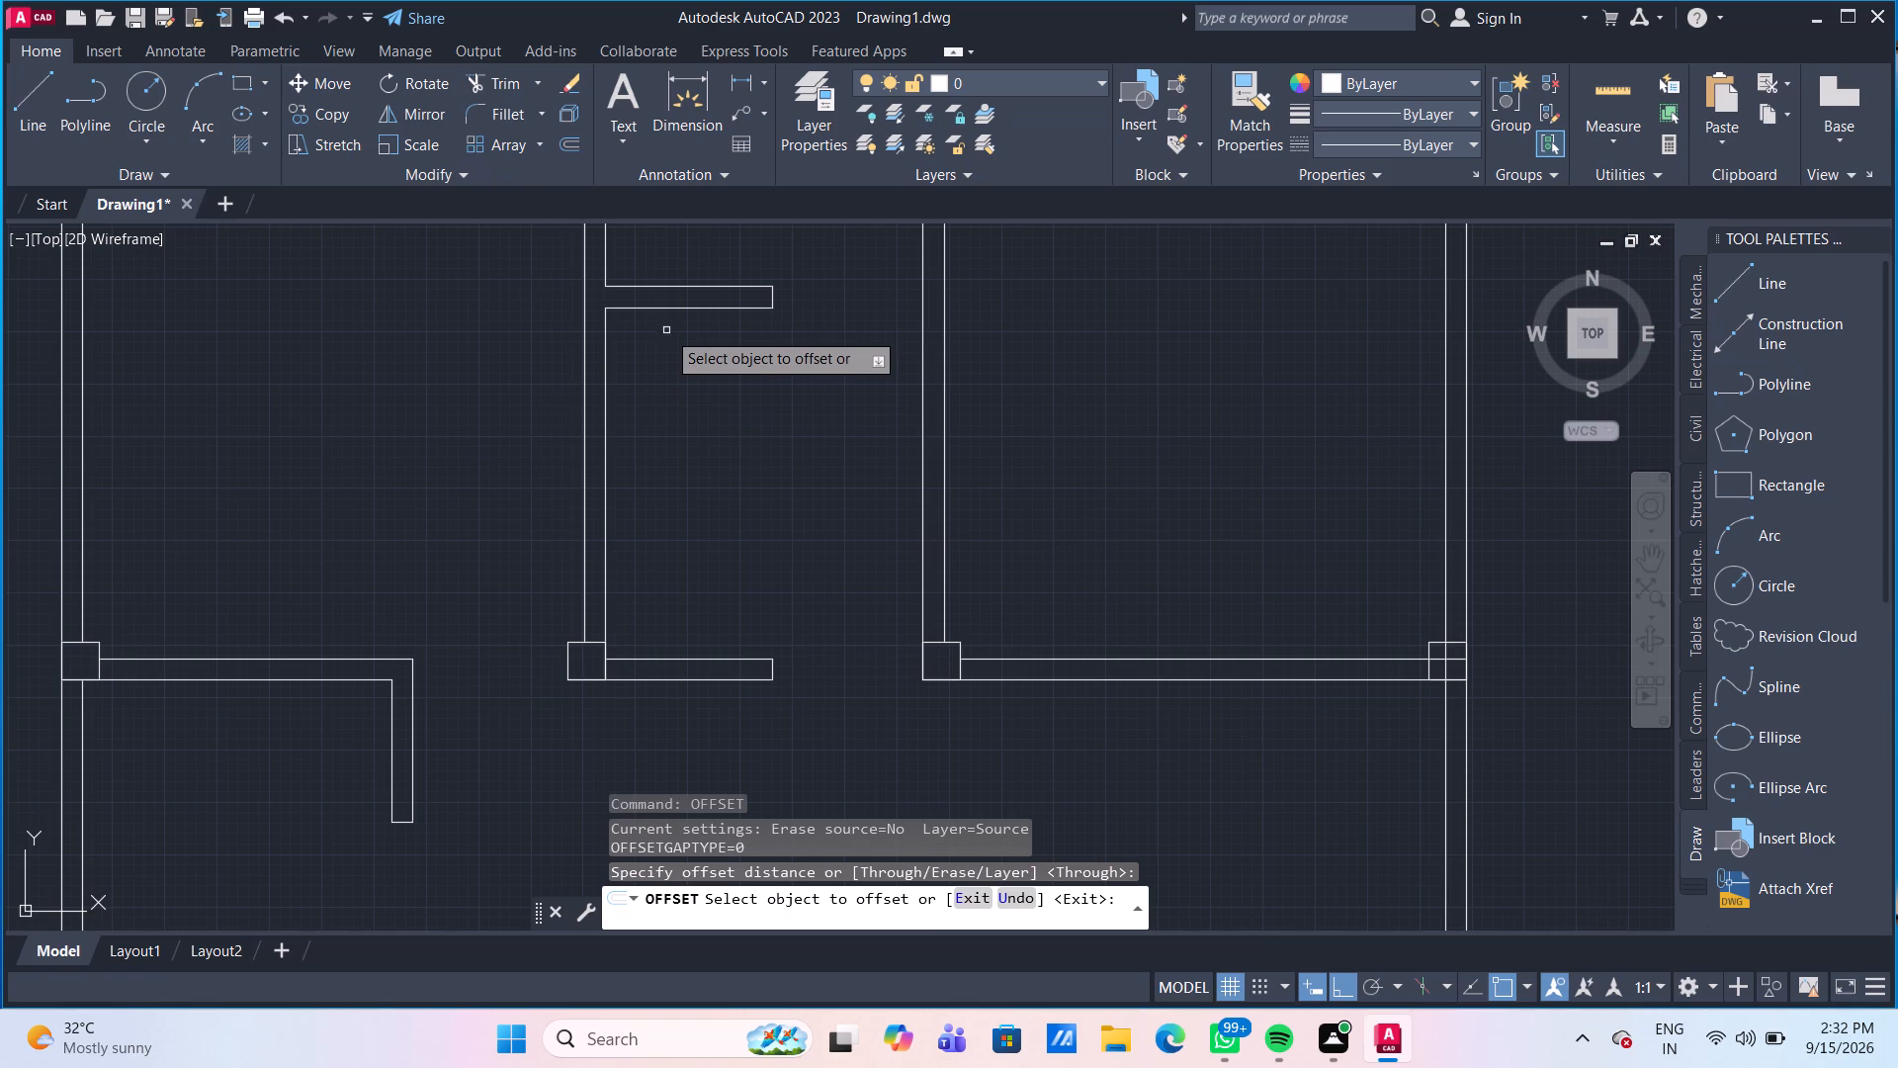
click(674, 308)
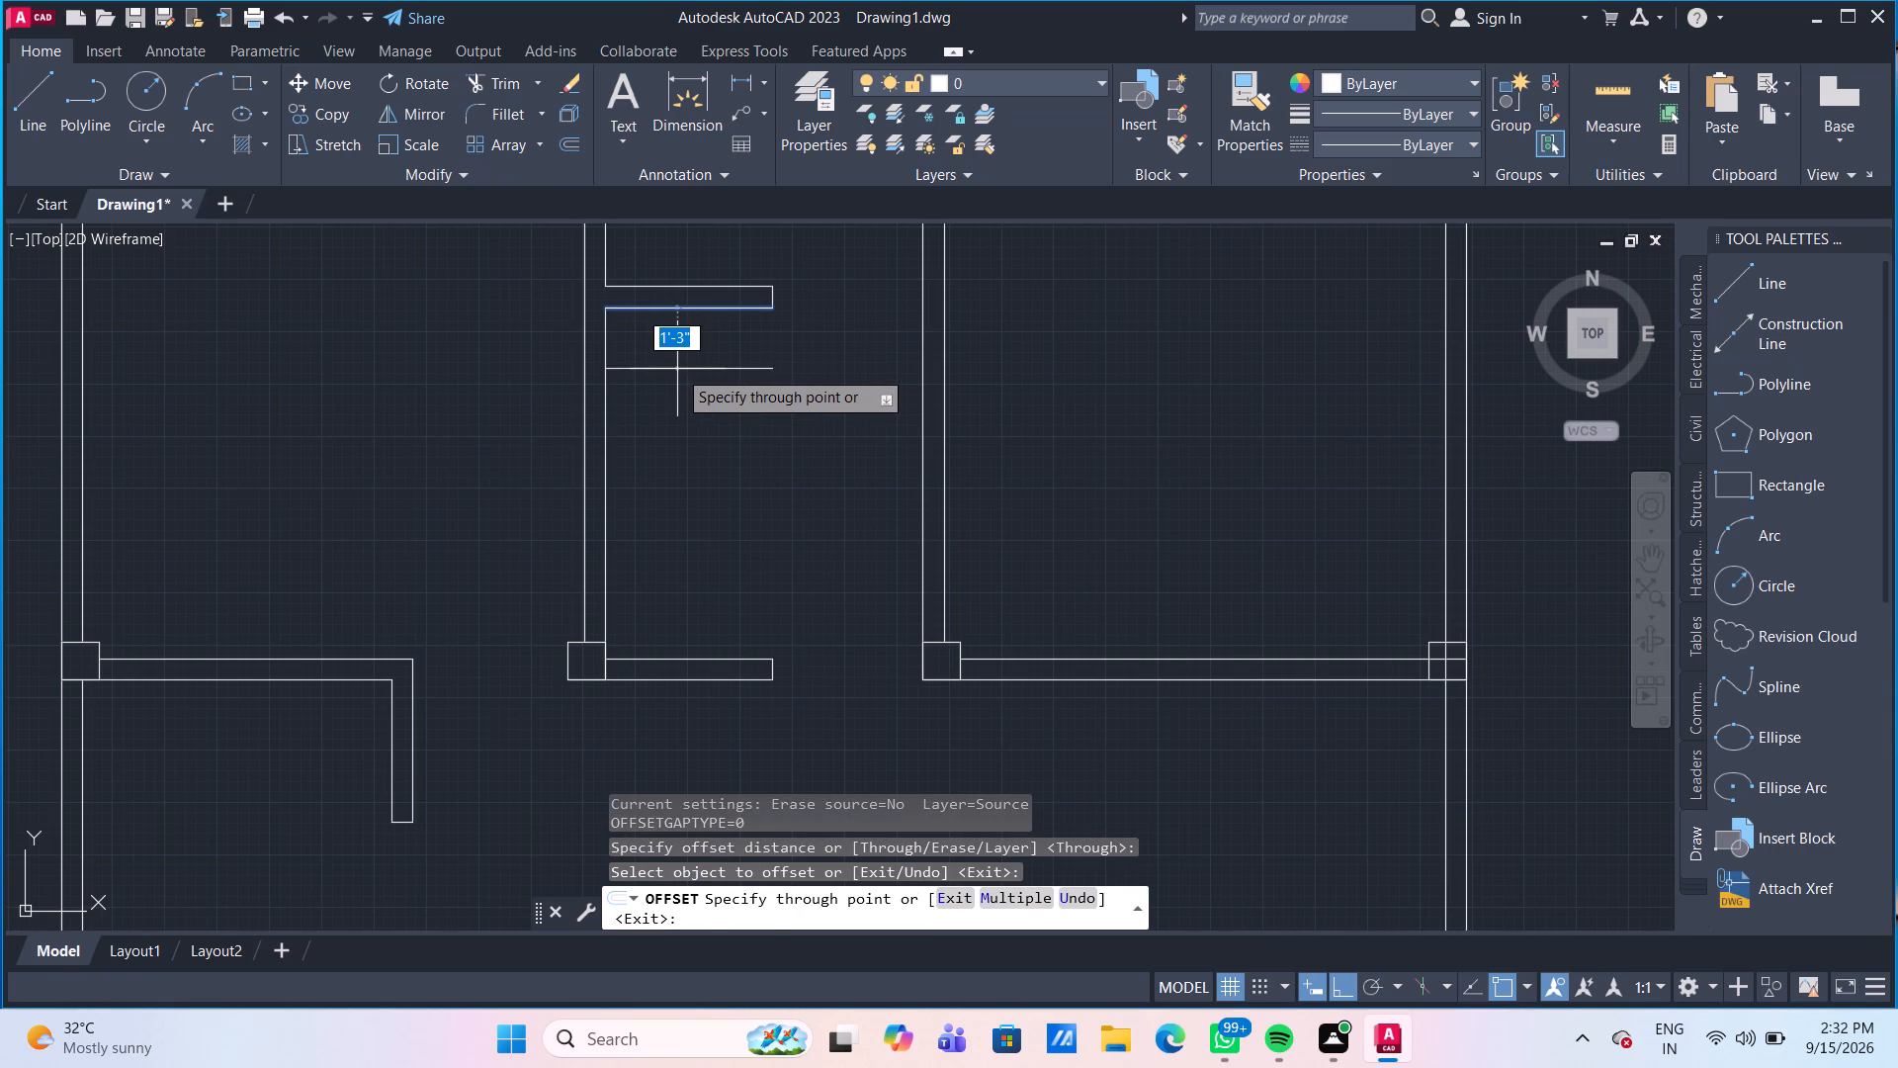
key(2)
key(apostrophe)
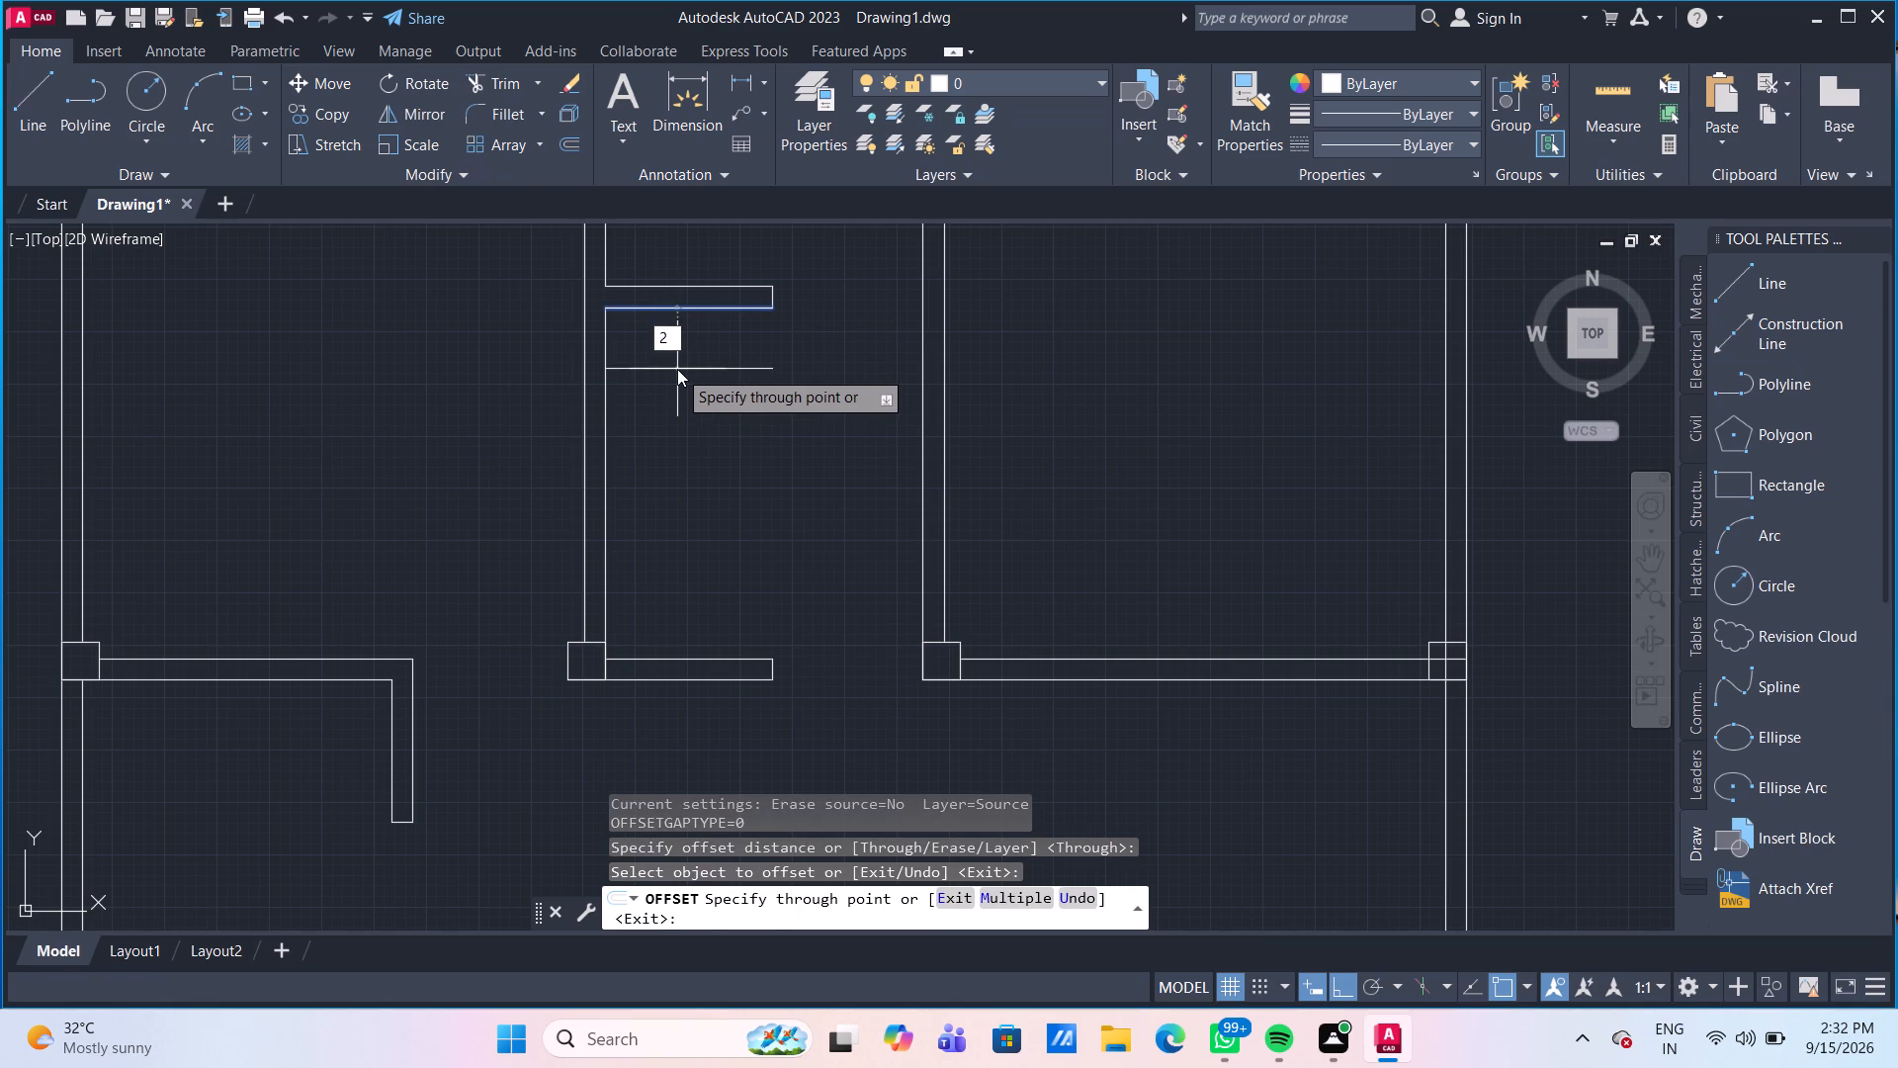
key(Return)
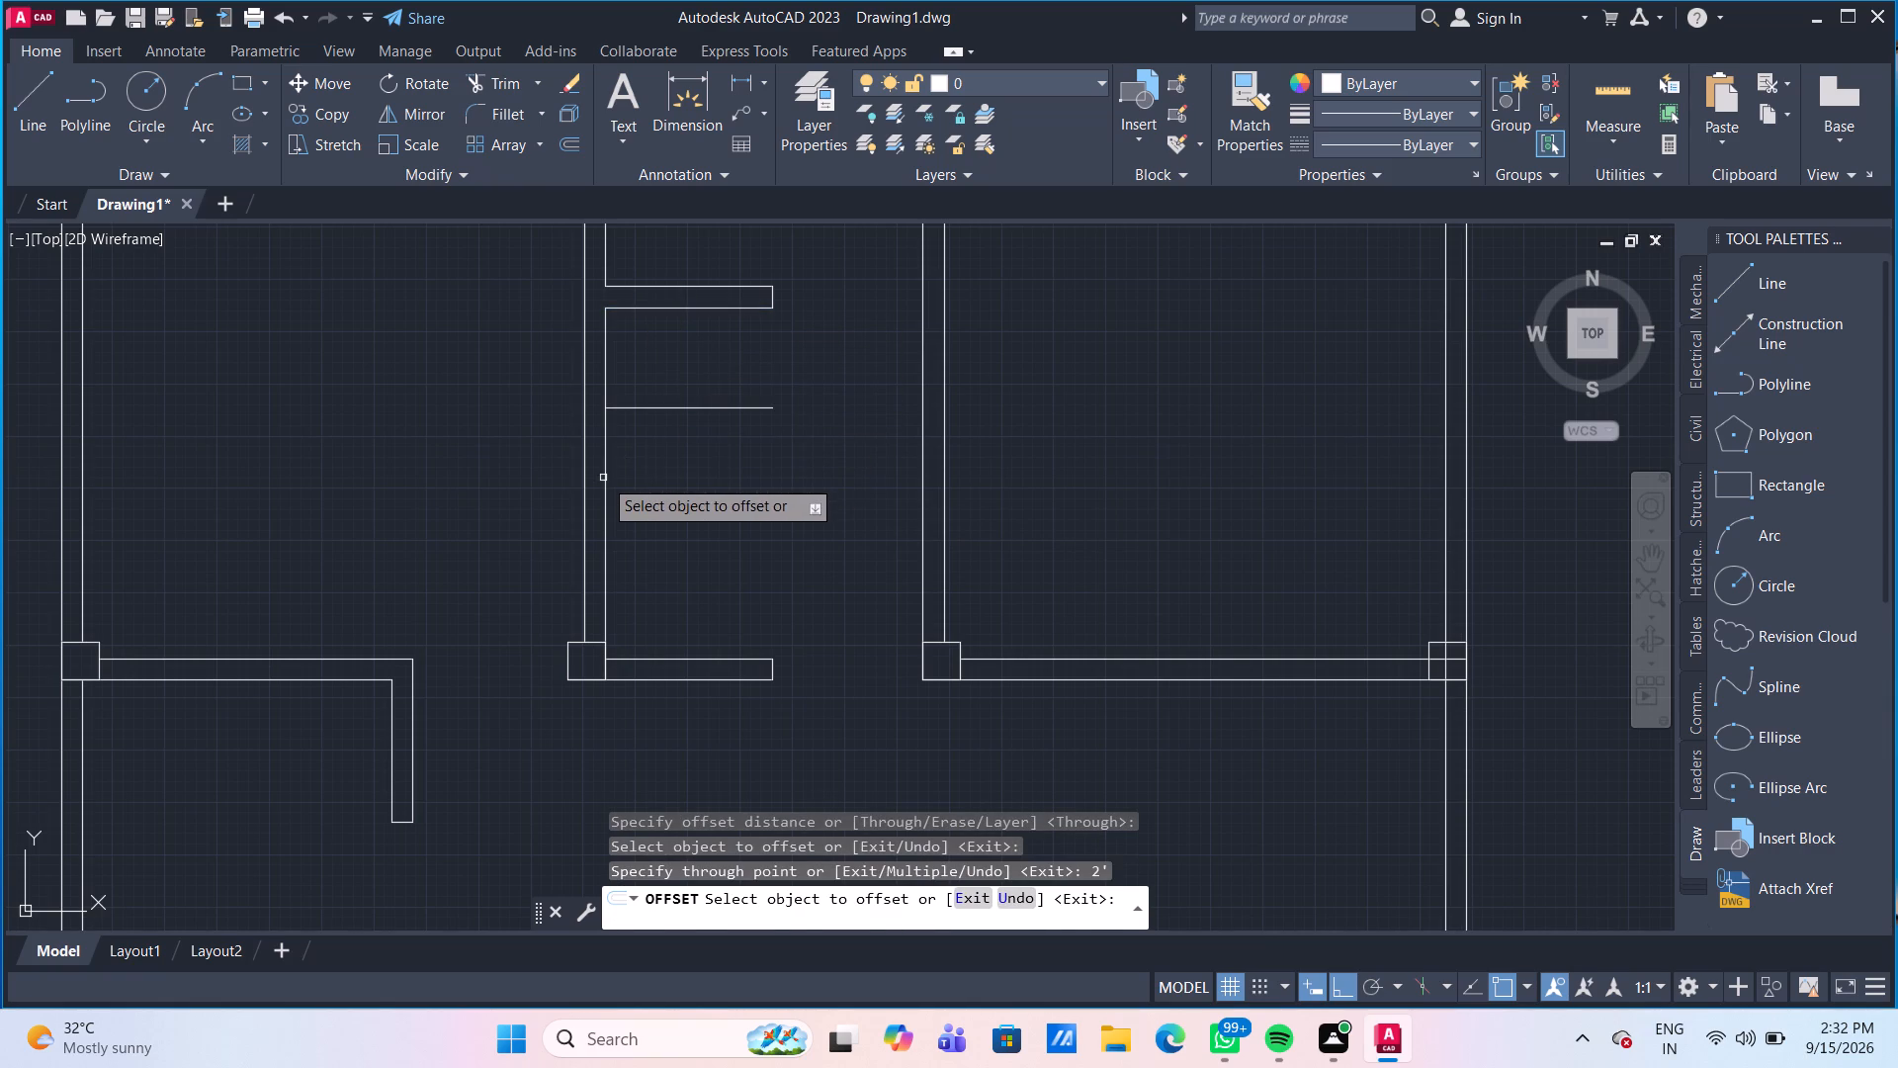
Offset the inner line of the upper-middle room's left wall 2' to the right, below the partition.
click(605, 479)
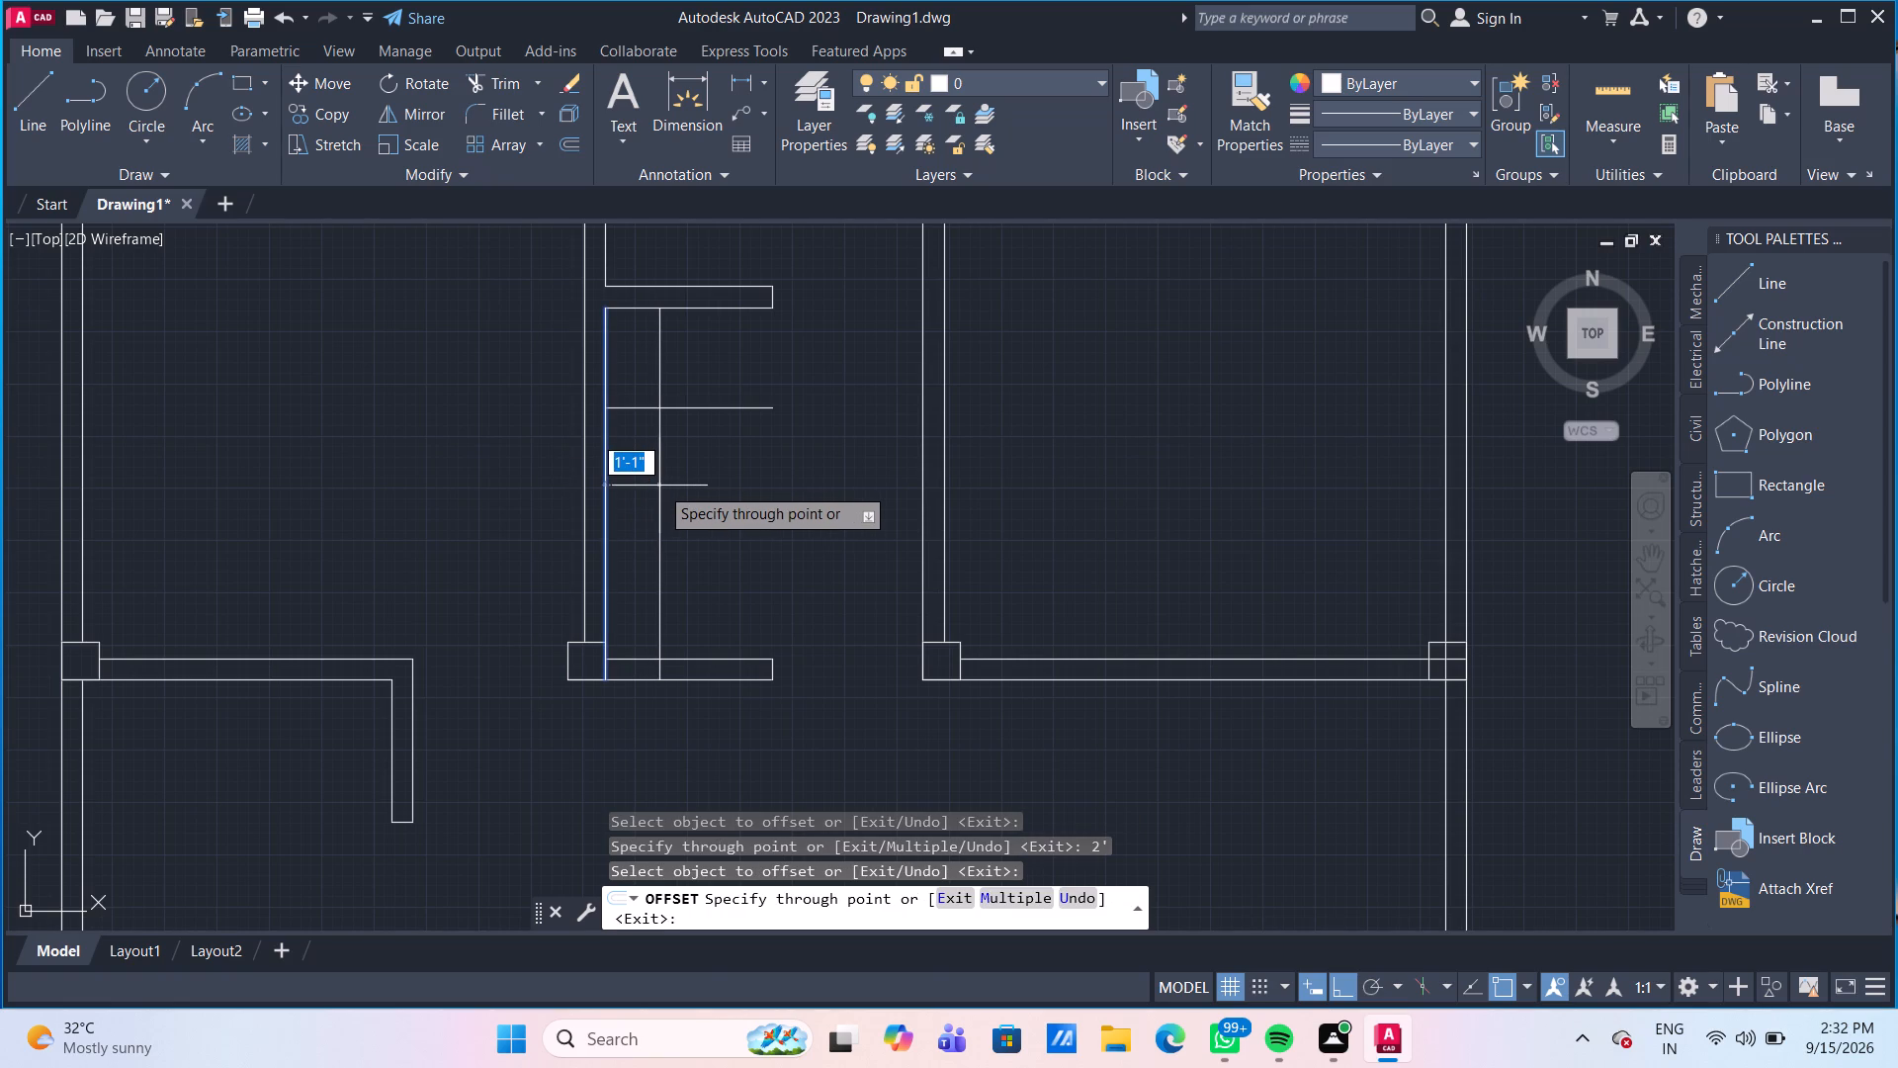
text(2')
key(Return)
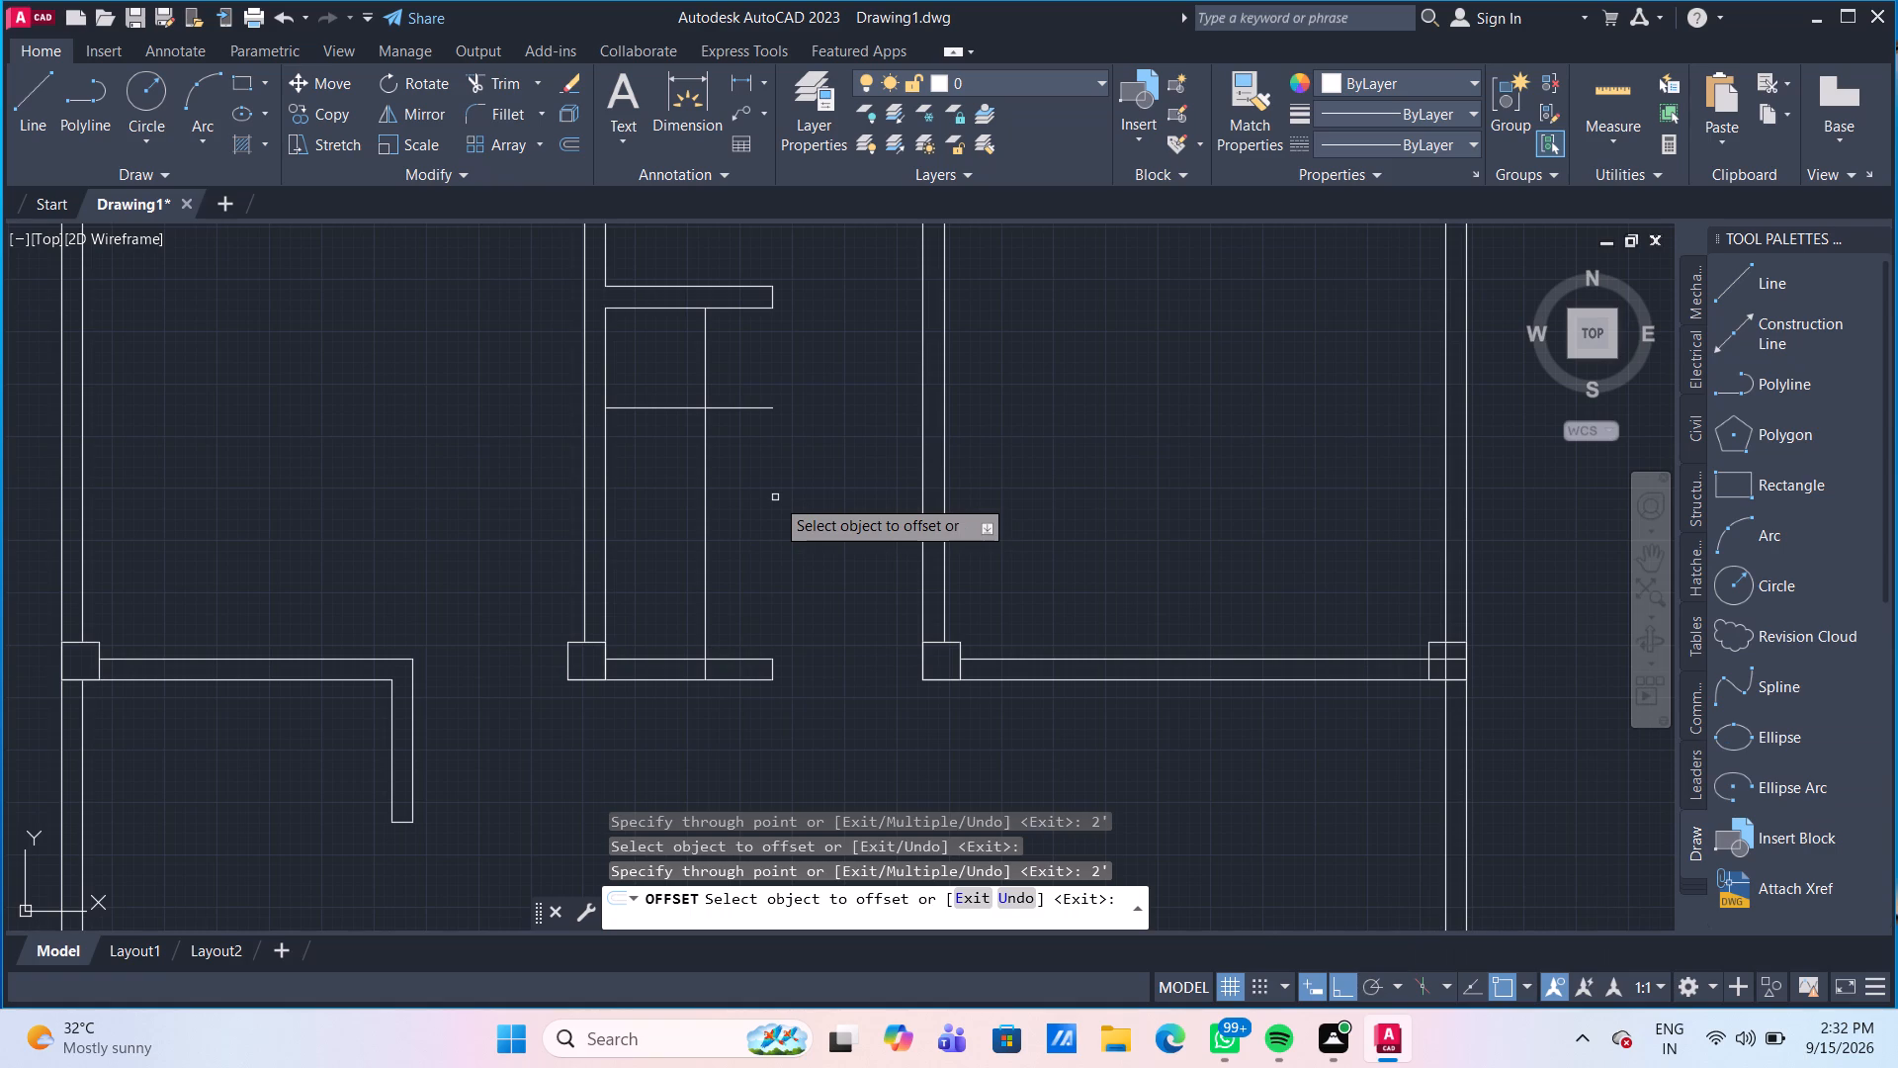
key(Escape)
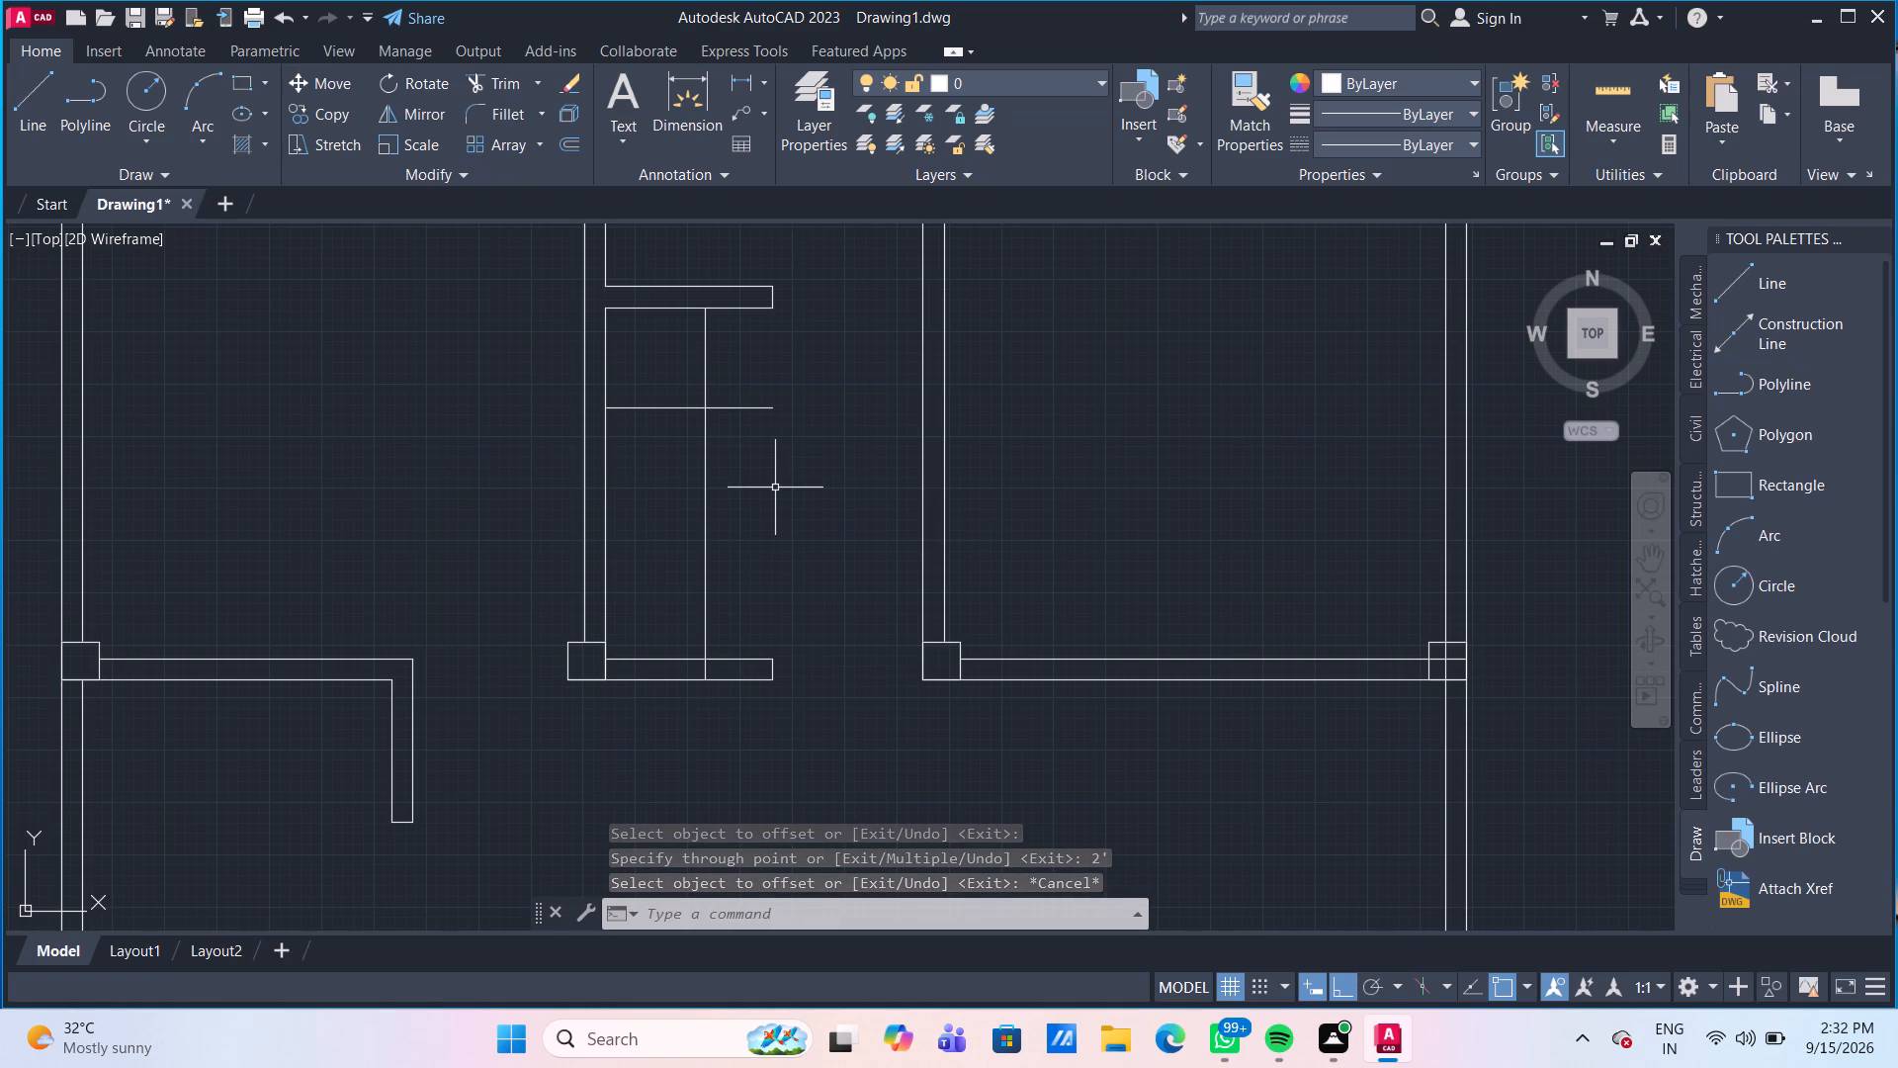
Draw a vertical line from the partition's lower free corner down to the end of the 2' offset line below it.
key(l)
key(Return)
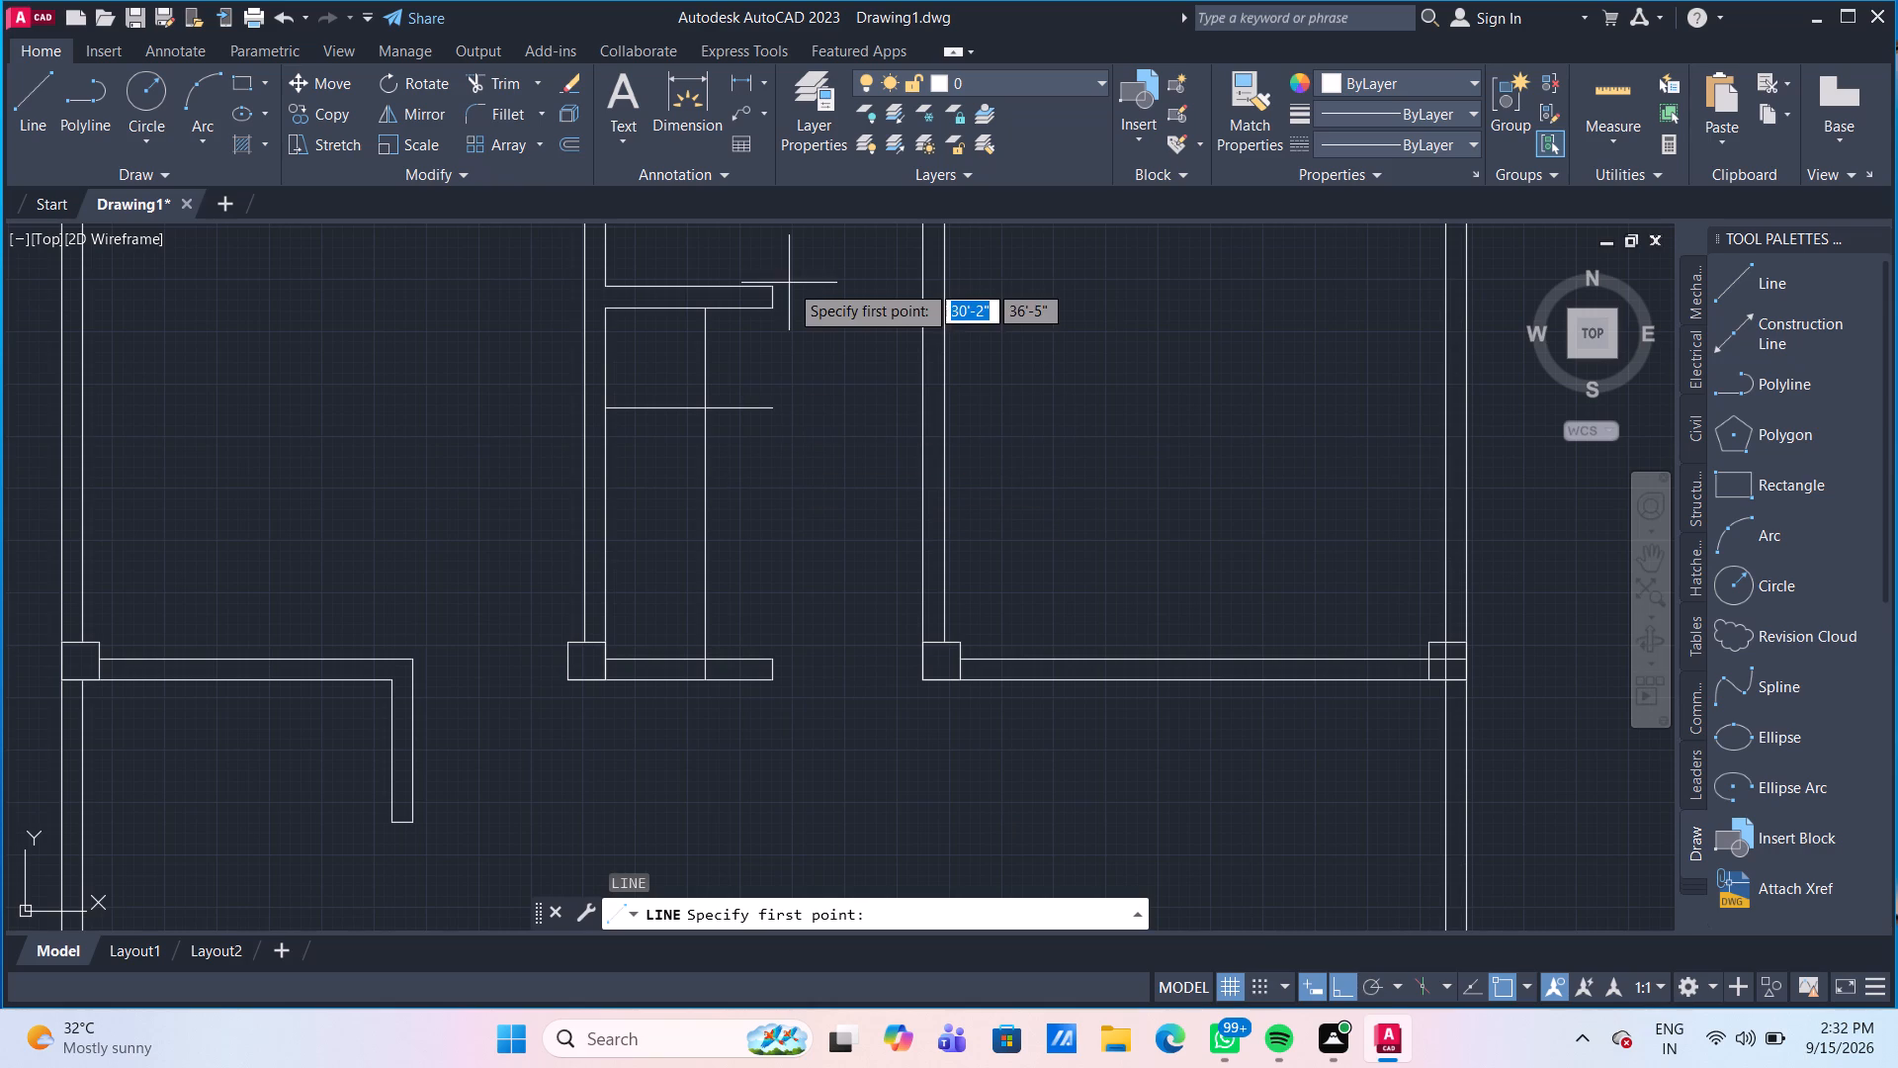
click(770, 311)
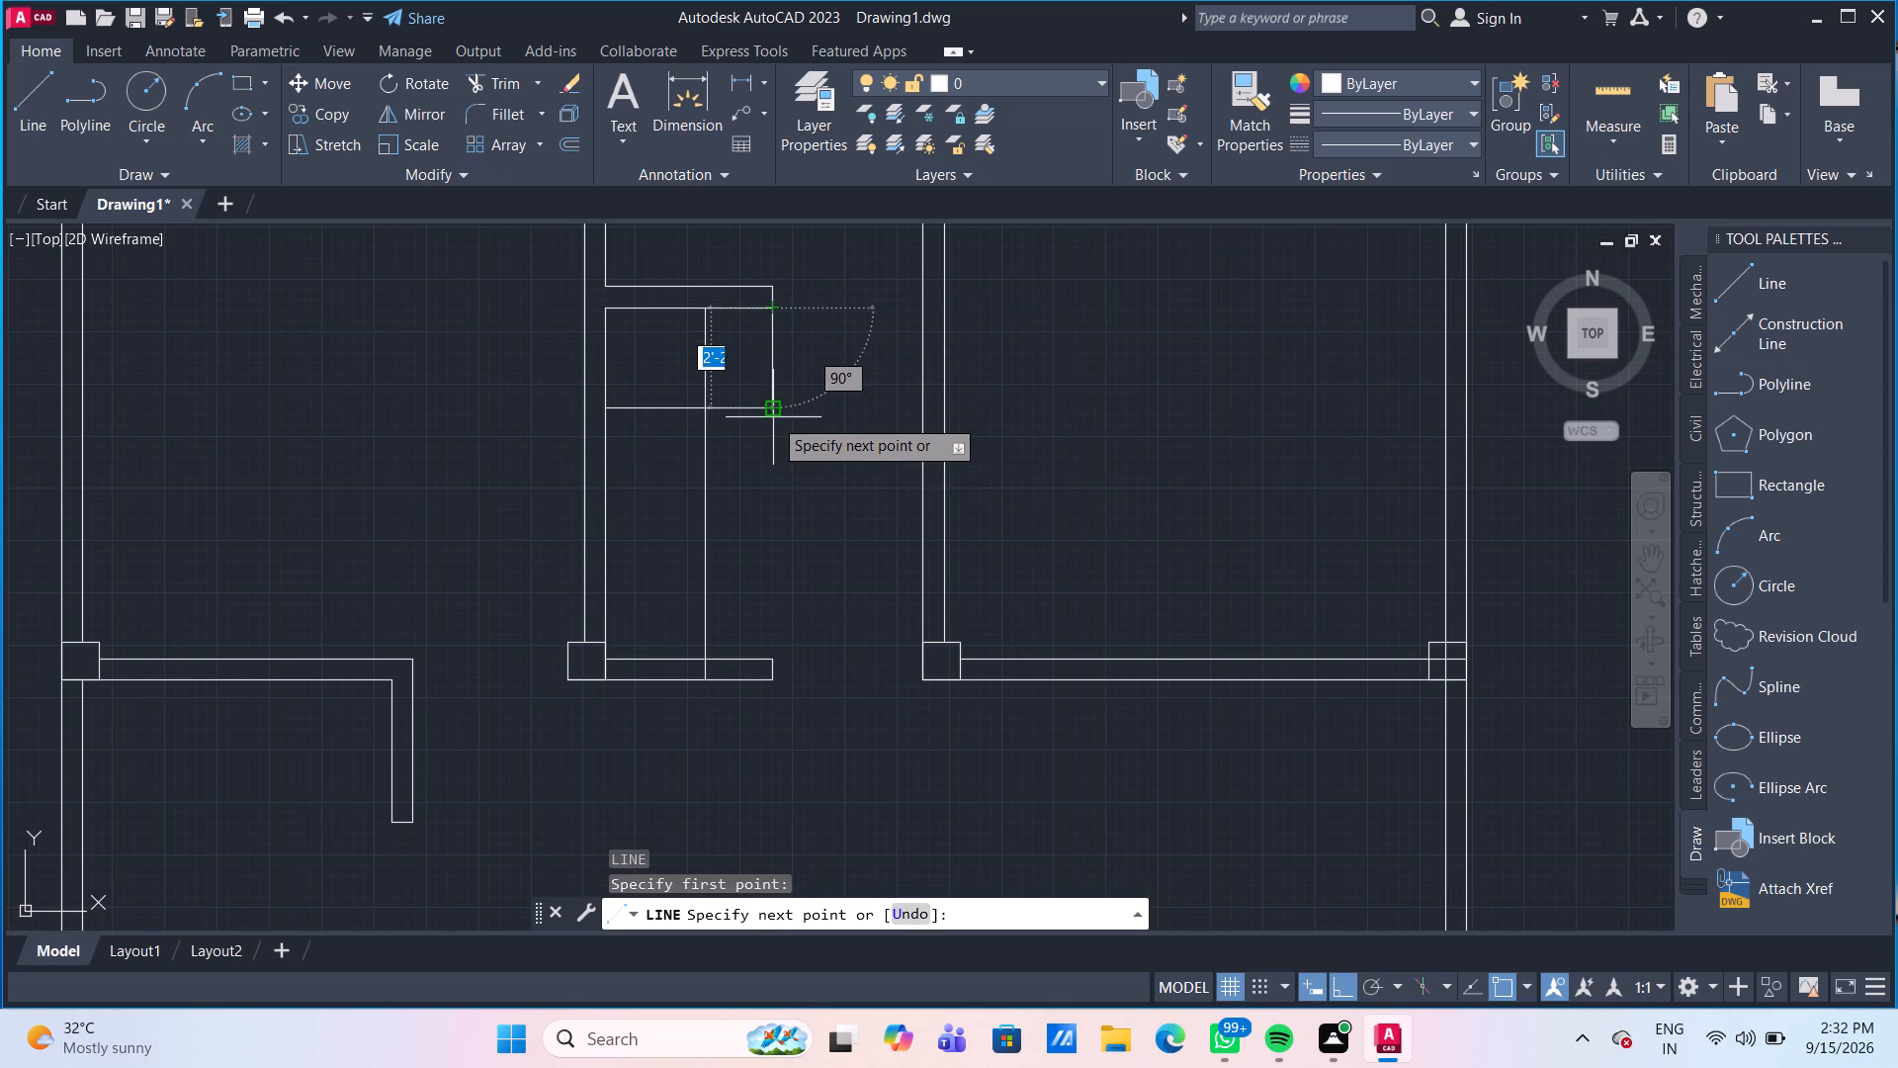
click(773, 408)
key(Return)
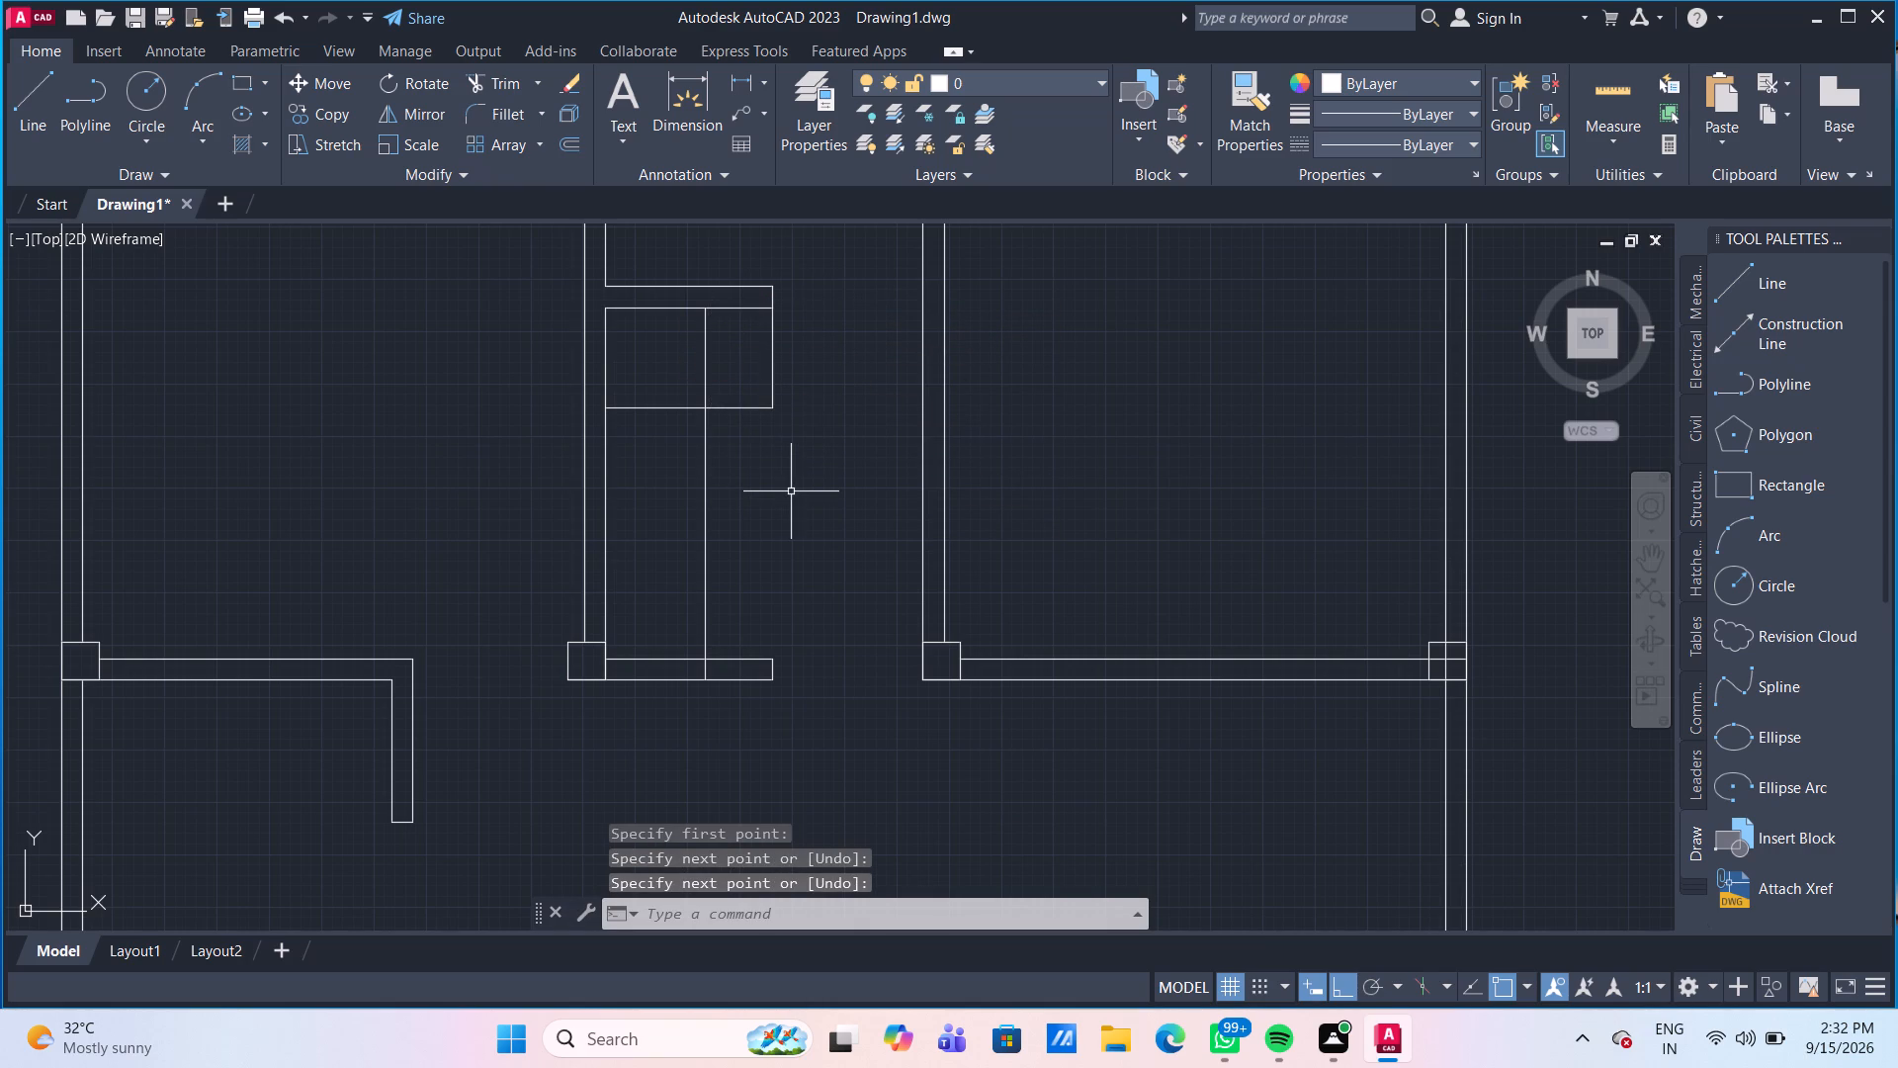
Trim the crossing inner portions of the two 2' offset lines to leave an L-shaped outline in the upper-middle room.
text(TR)
key(Return)
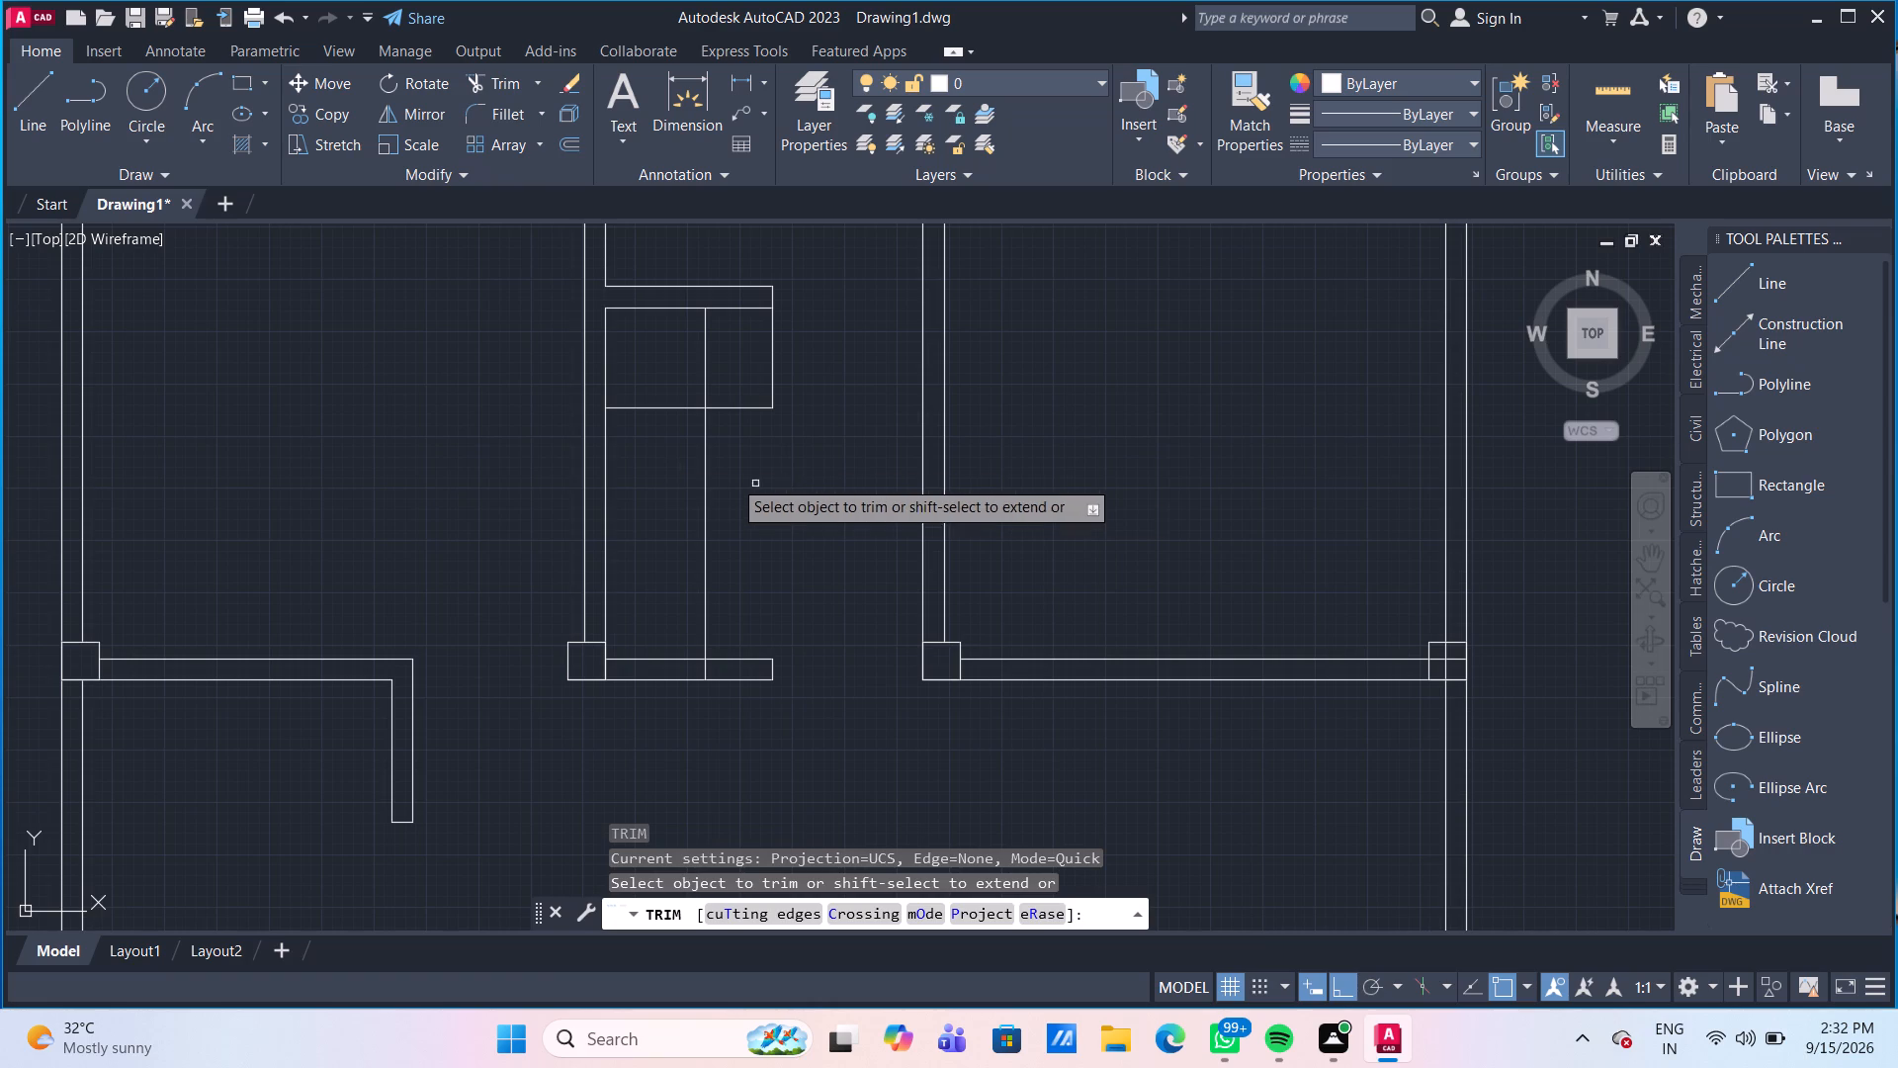
click(721, 341)
click(650, 433)
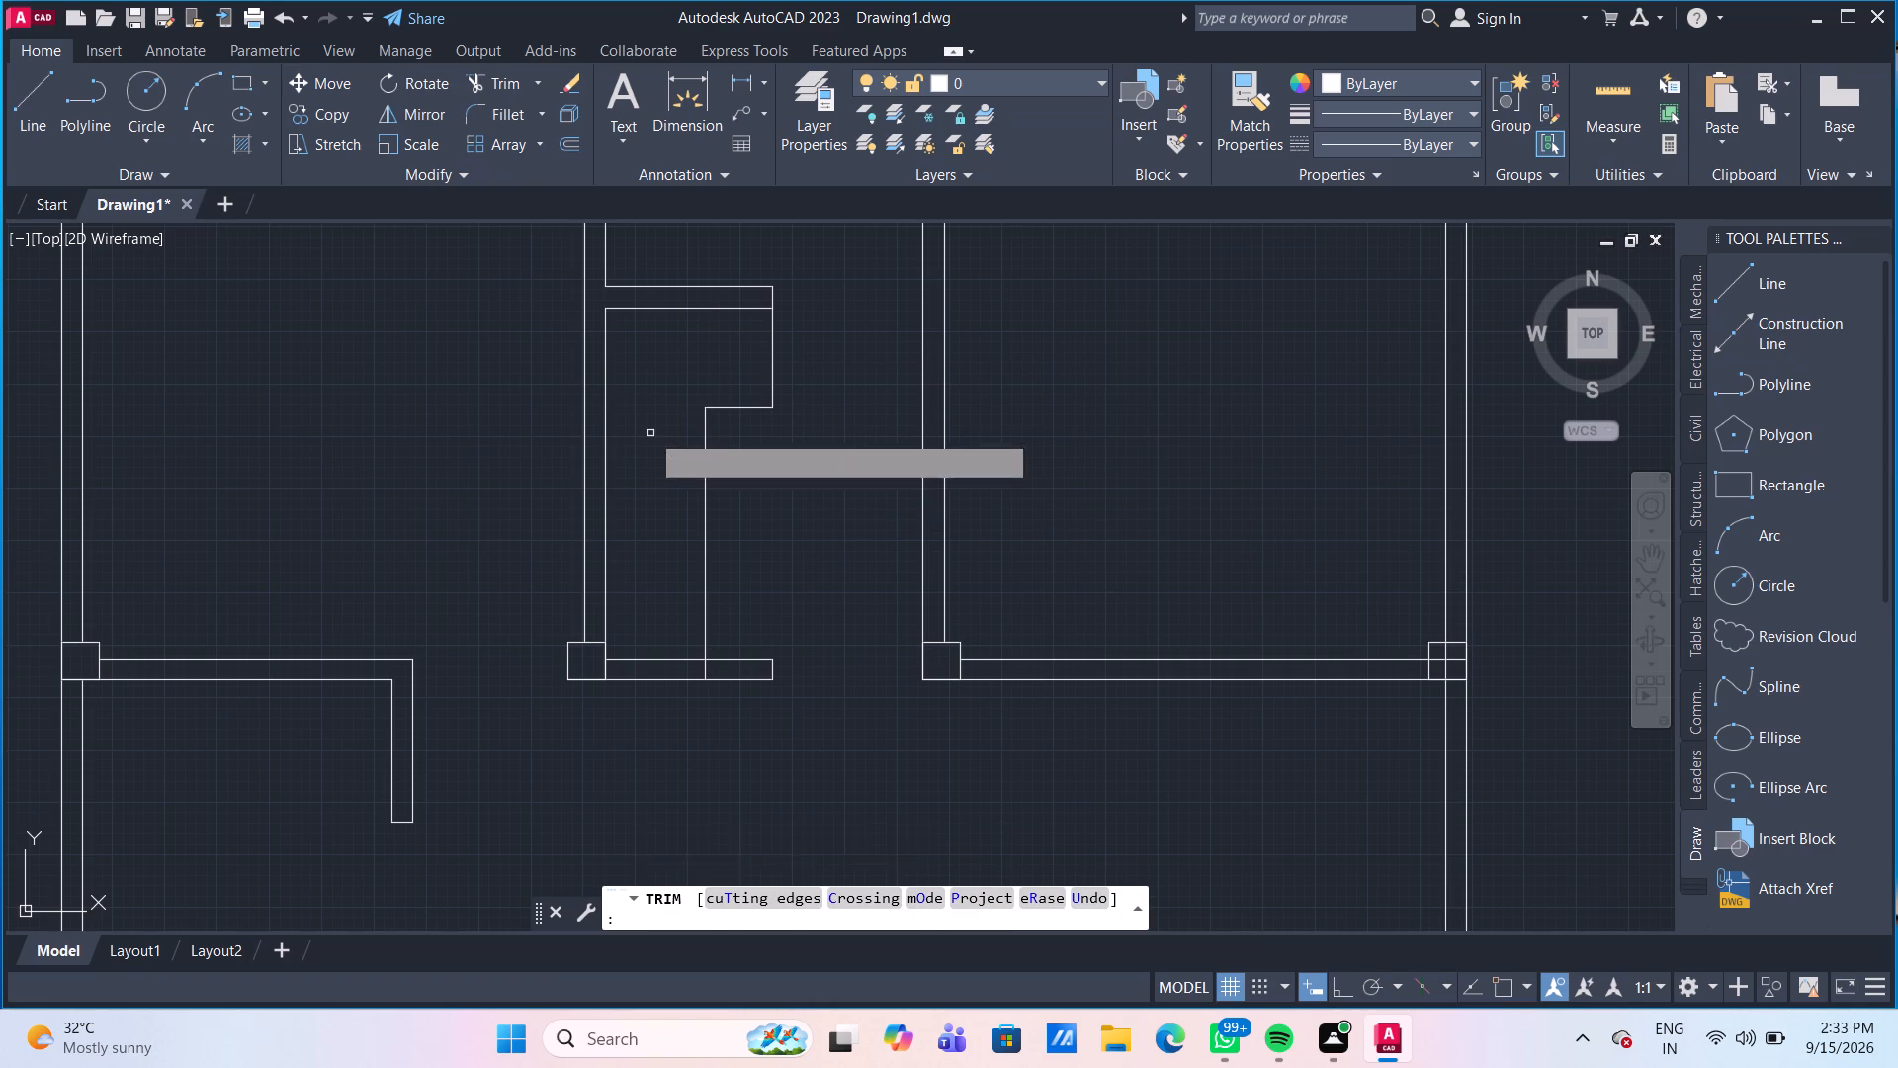
Trim the wall lines passing through the junction square at the lower-right corner of the upper-right room.
scroll(789, 491, down, 1)
middle_click(779, 494)
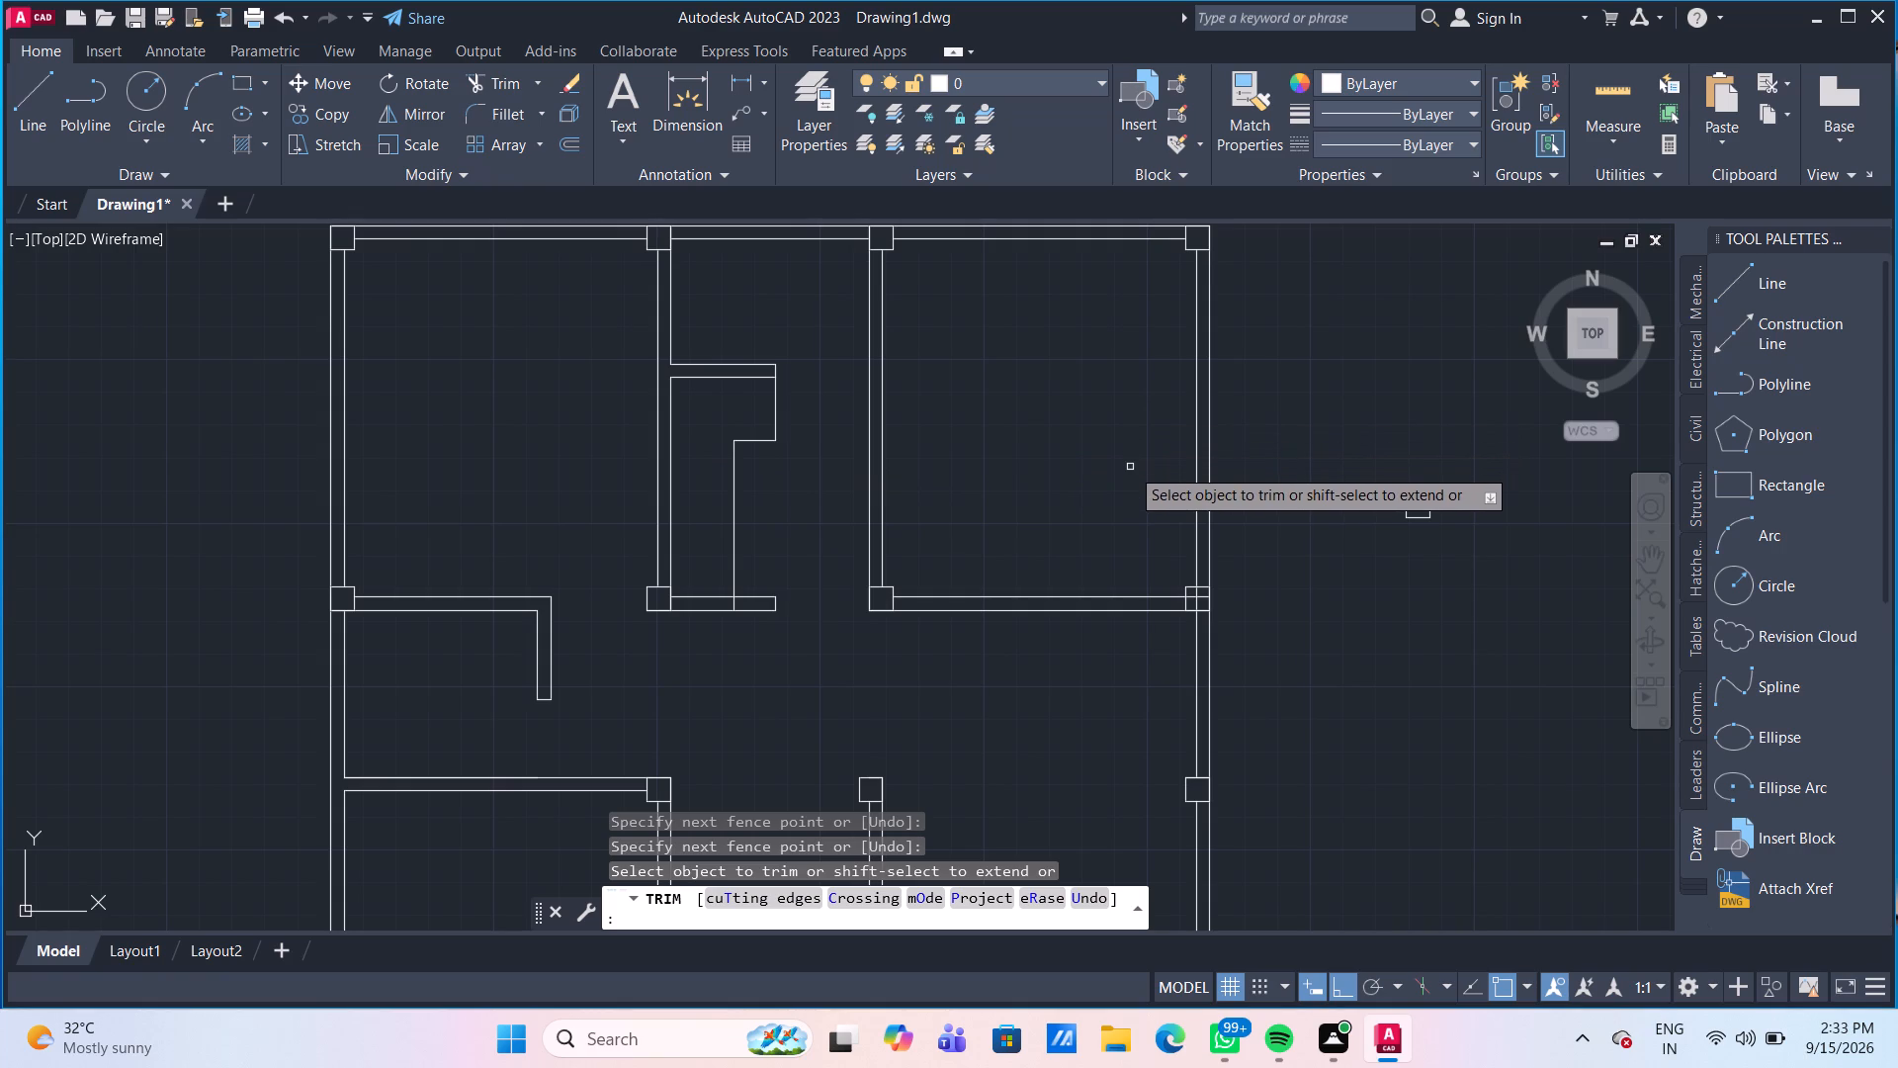
scroll(1206, 605, up, 3)
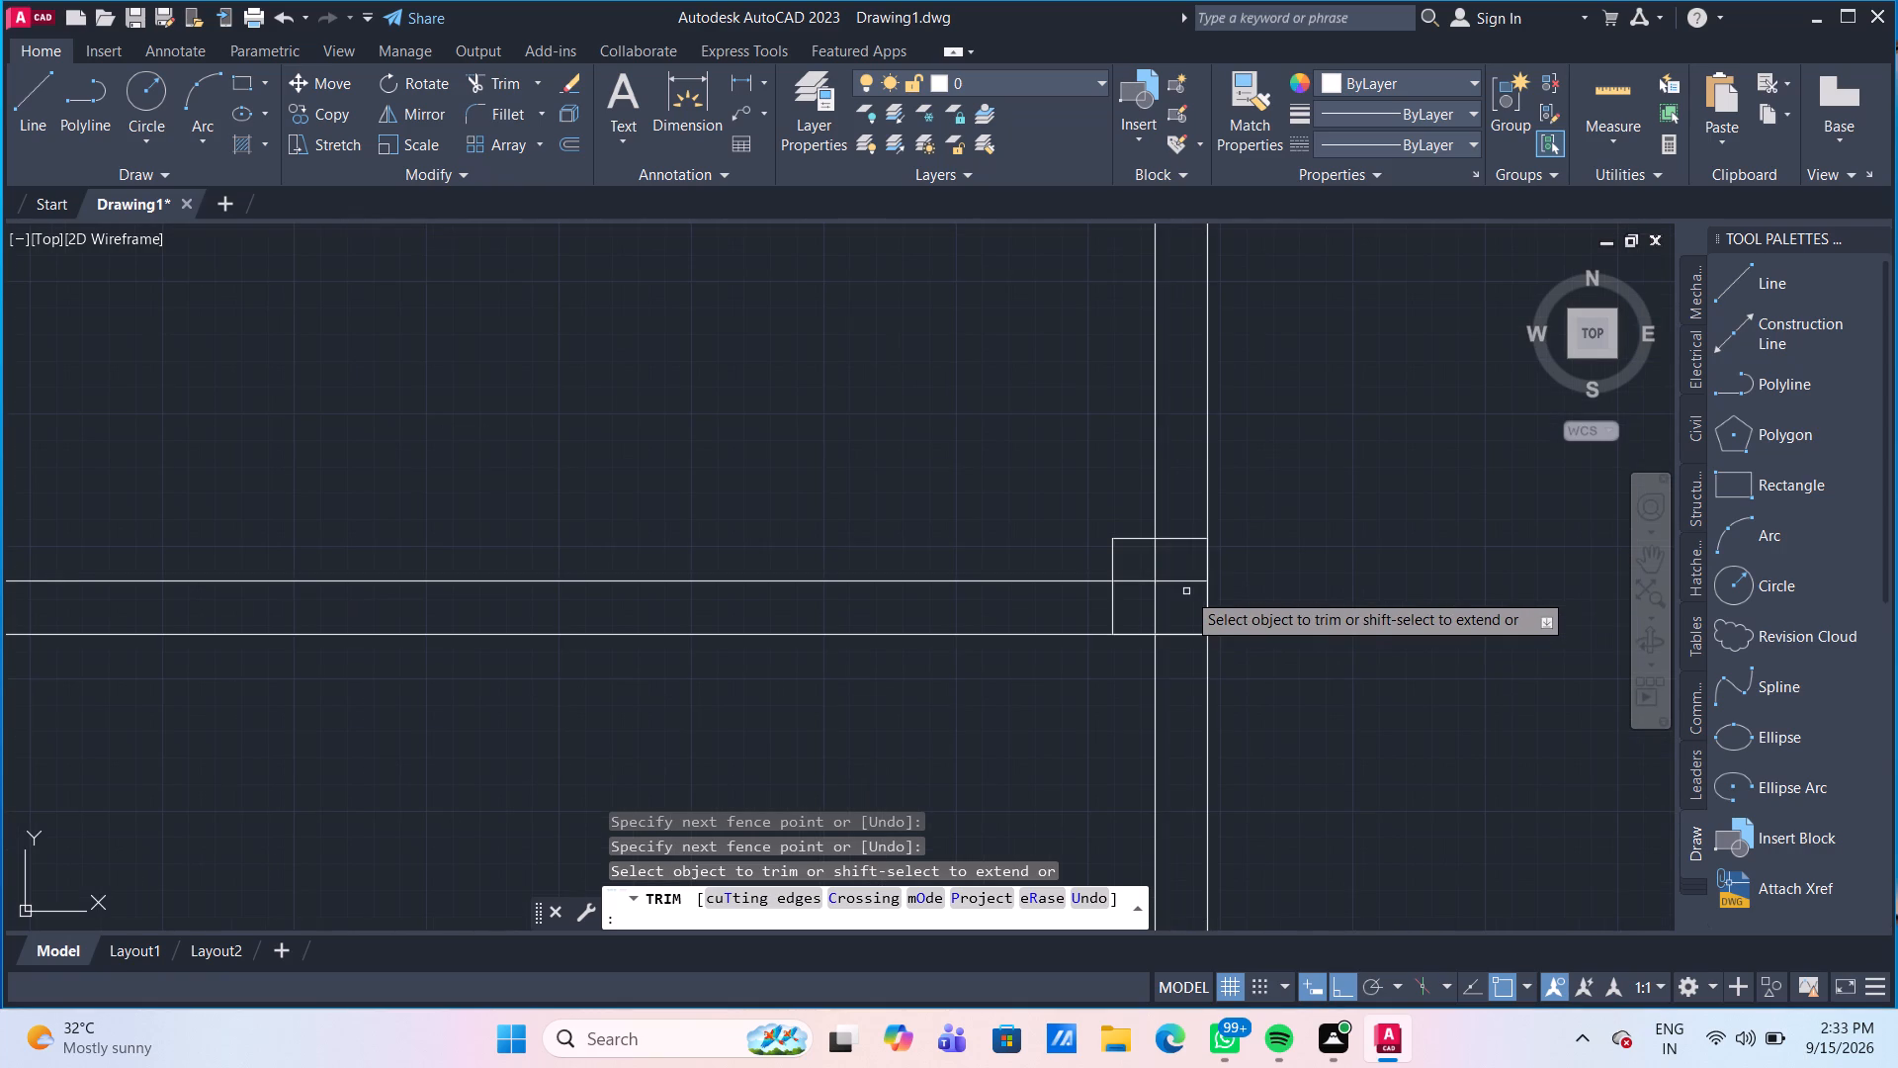
scroll(1185, 589, up, 2)
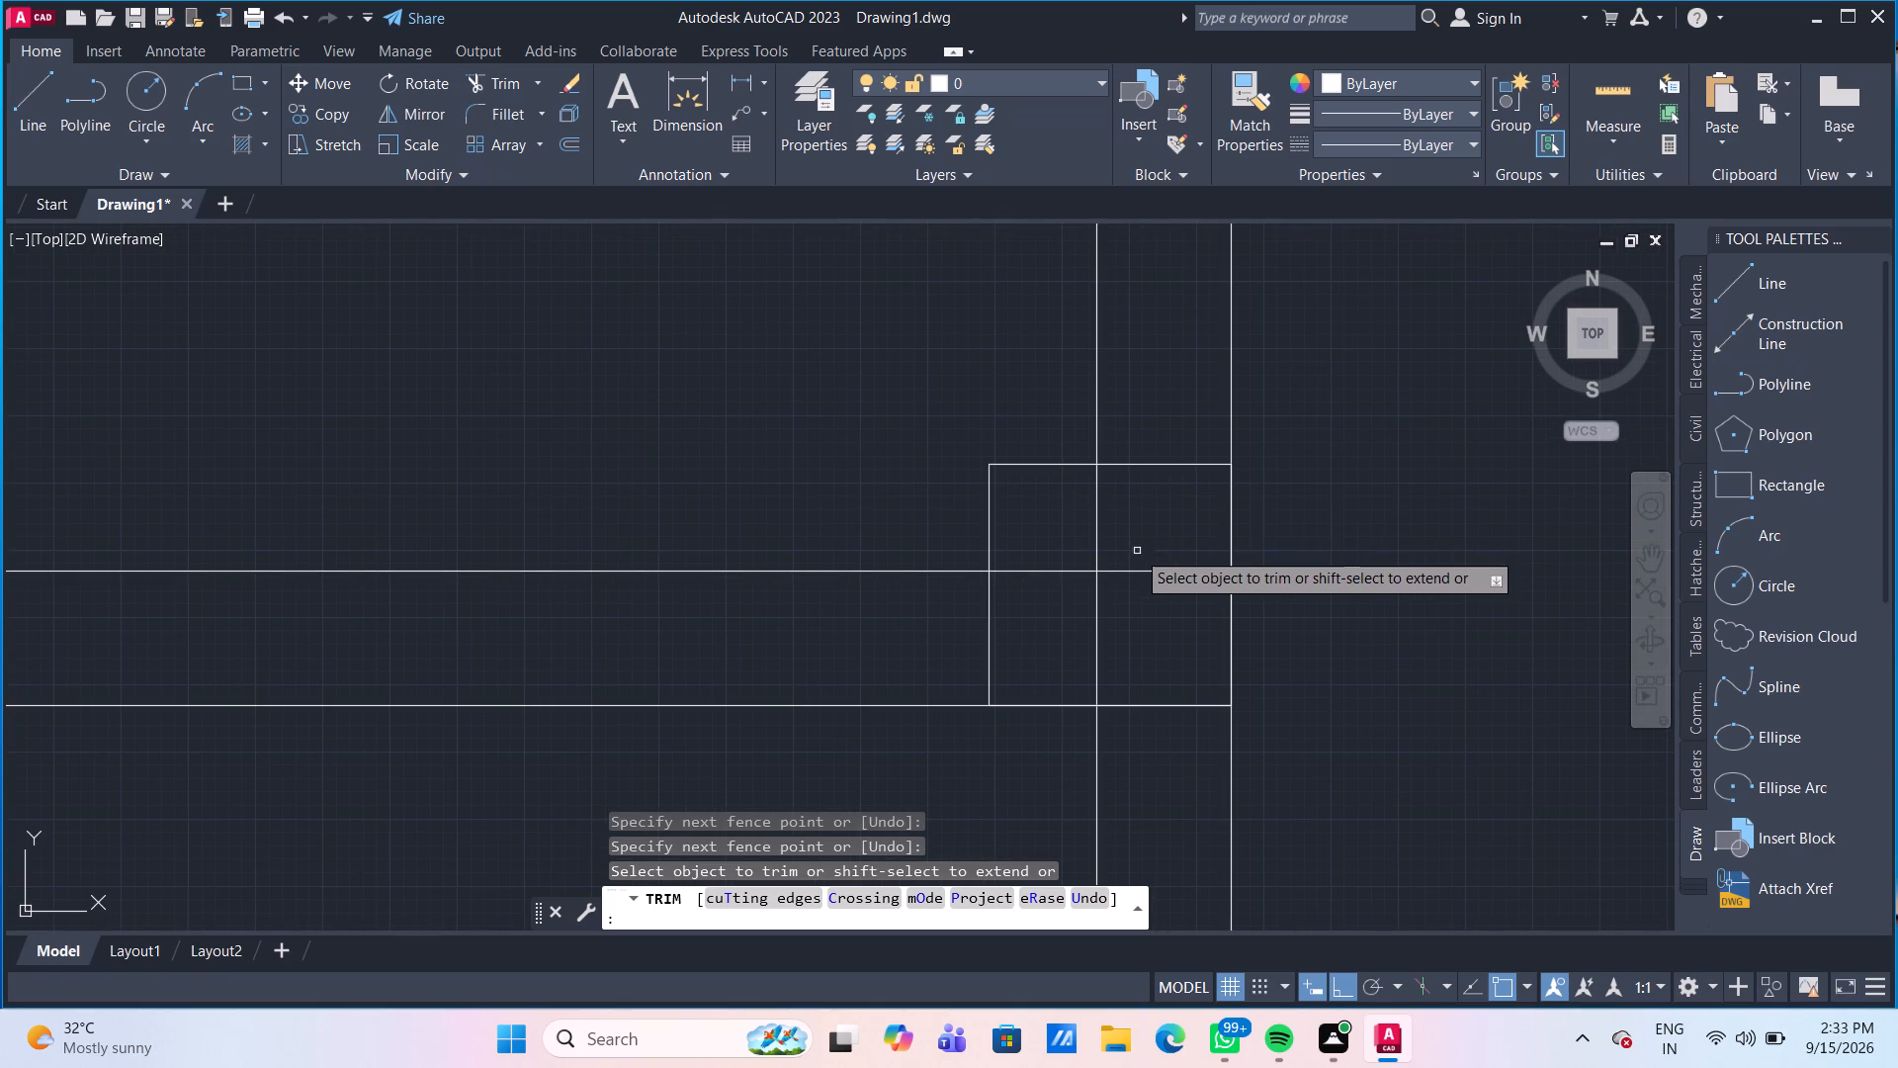
drag(1074, 504, 1083, 508)
click(1199, 585)
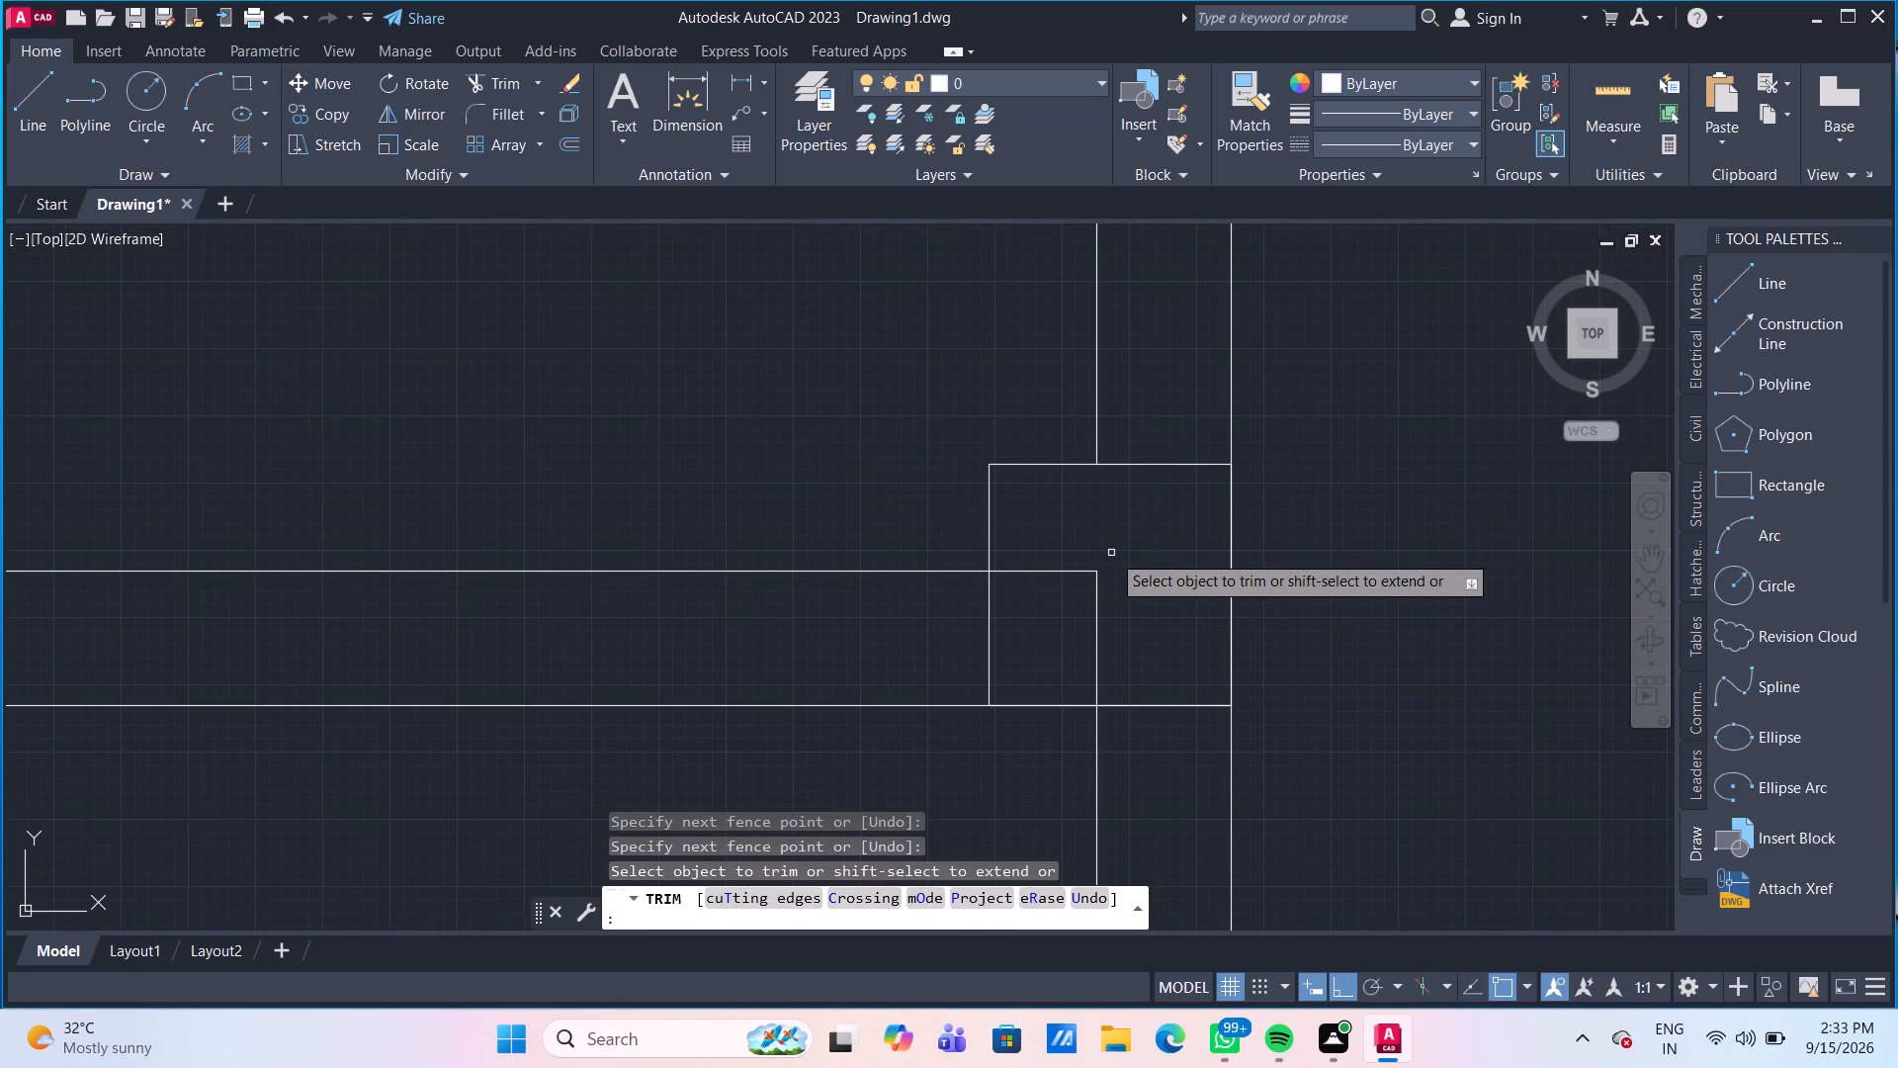
click(1062, 548)
click(1118, 614)
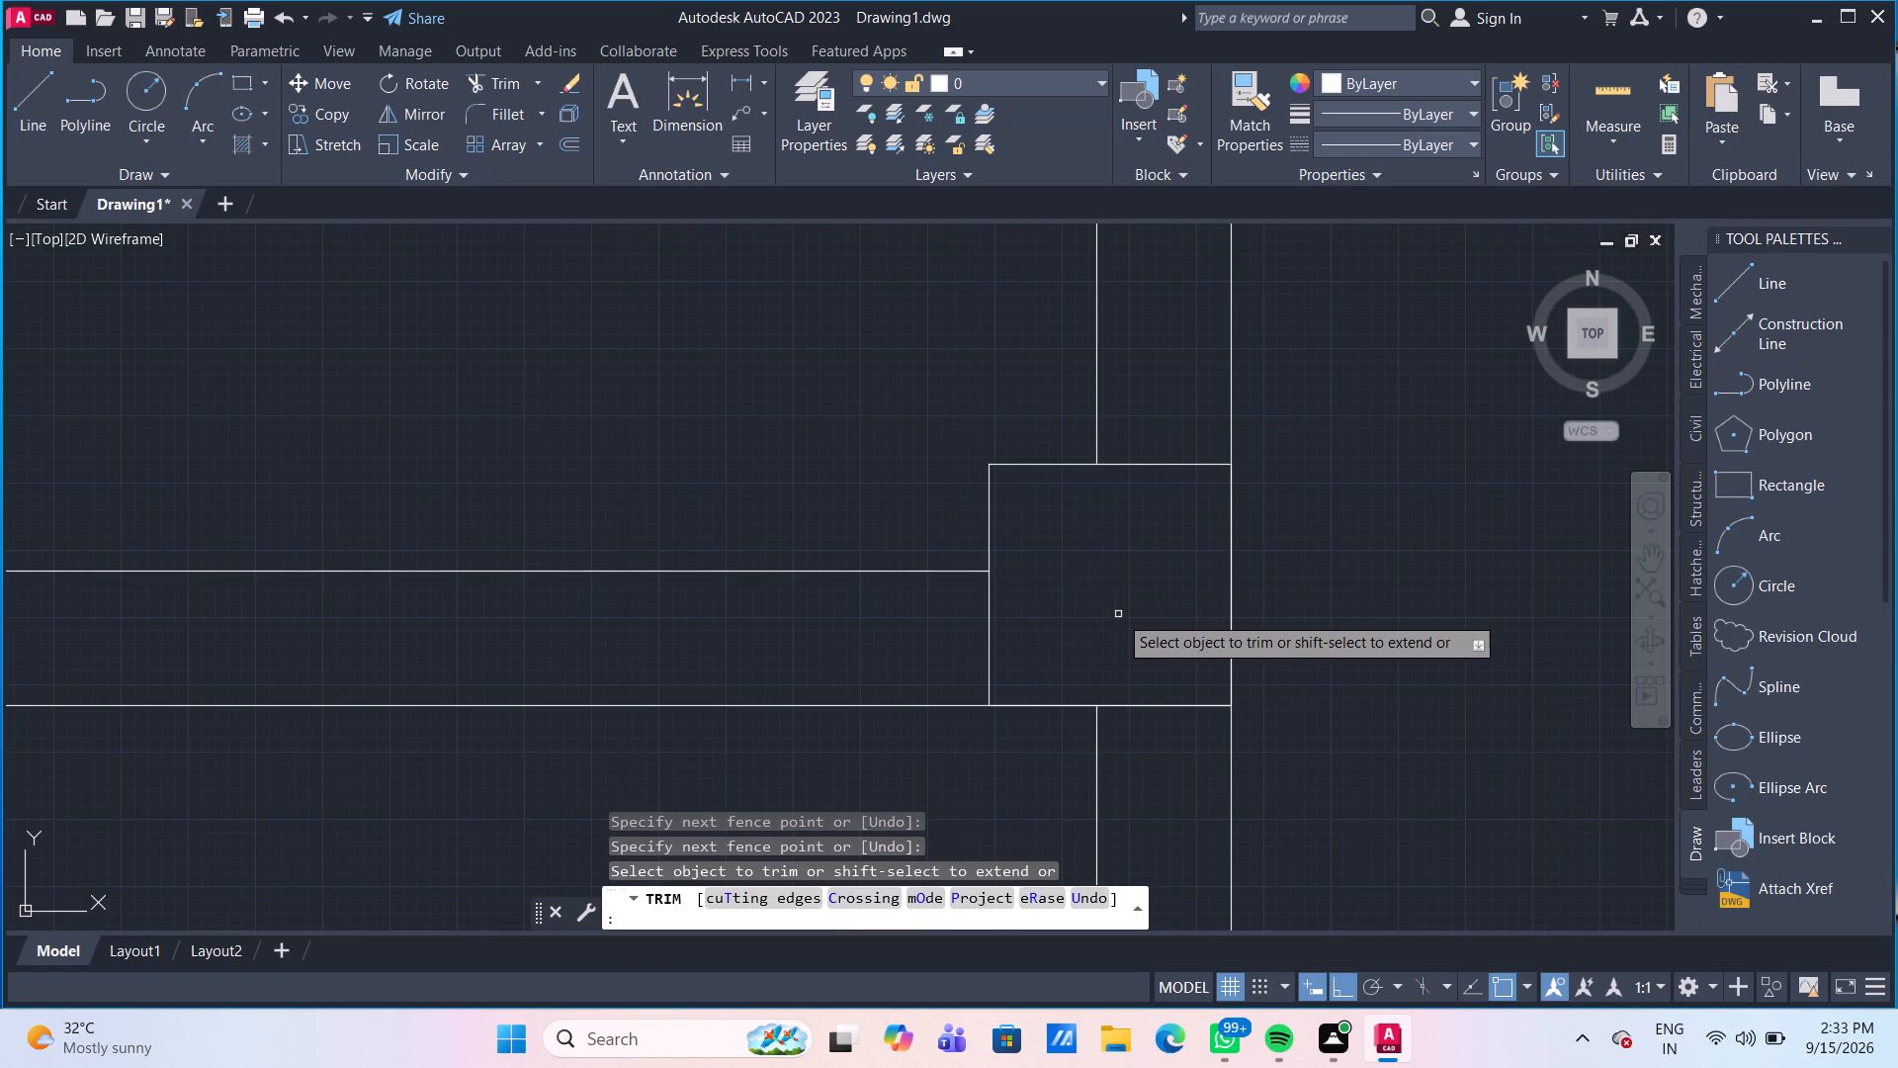
scroll(1118, 614, down, 4)
scroll(1074, 681, down, 2)
middle_drag(1055, 709, 1042, 568)
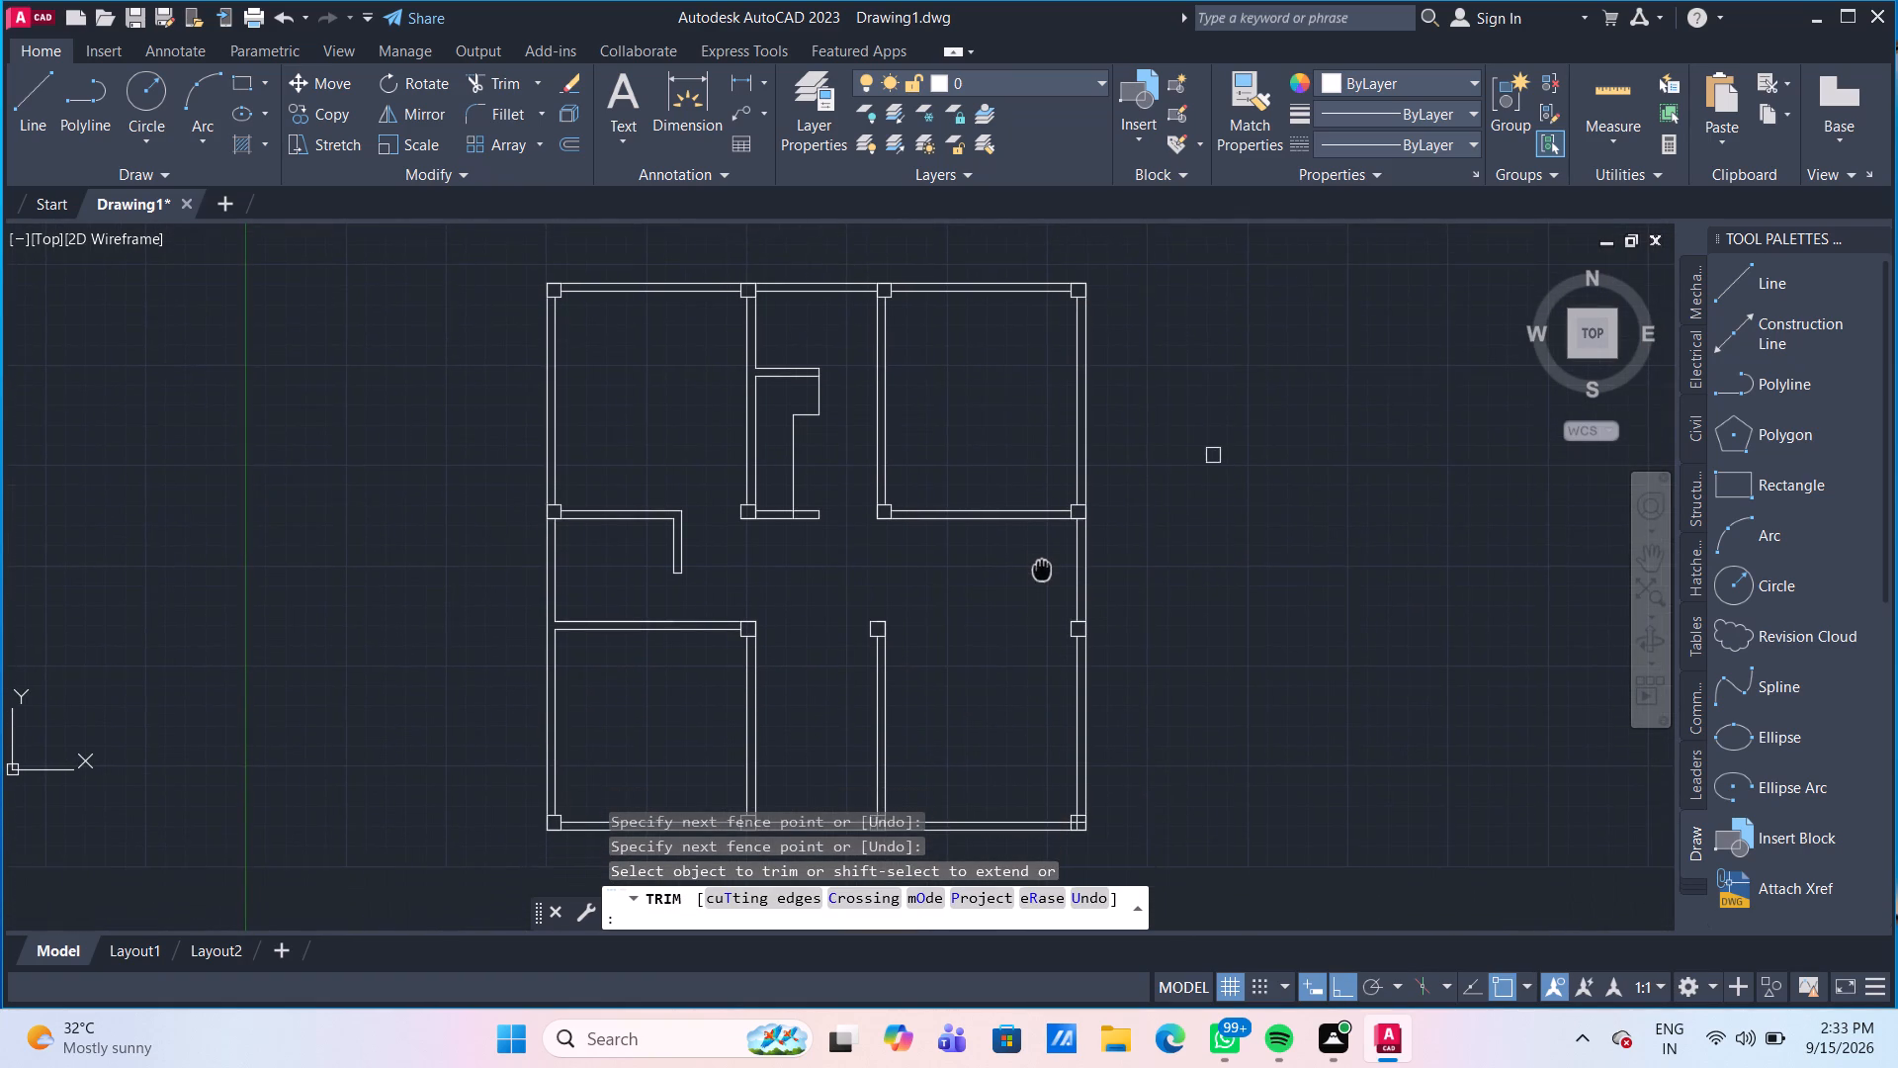
middle_drag(1042, 568, 1082, 564)
key(Escape)
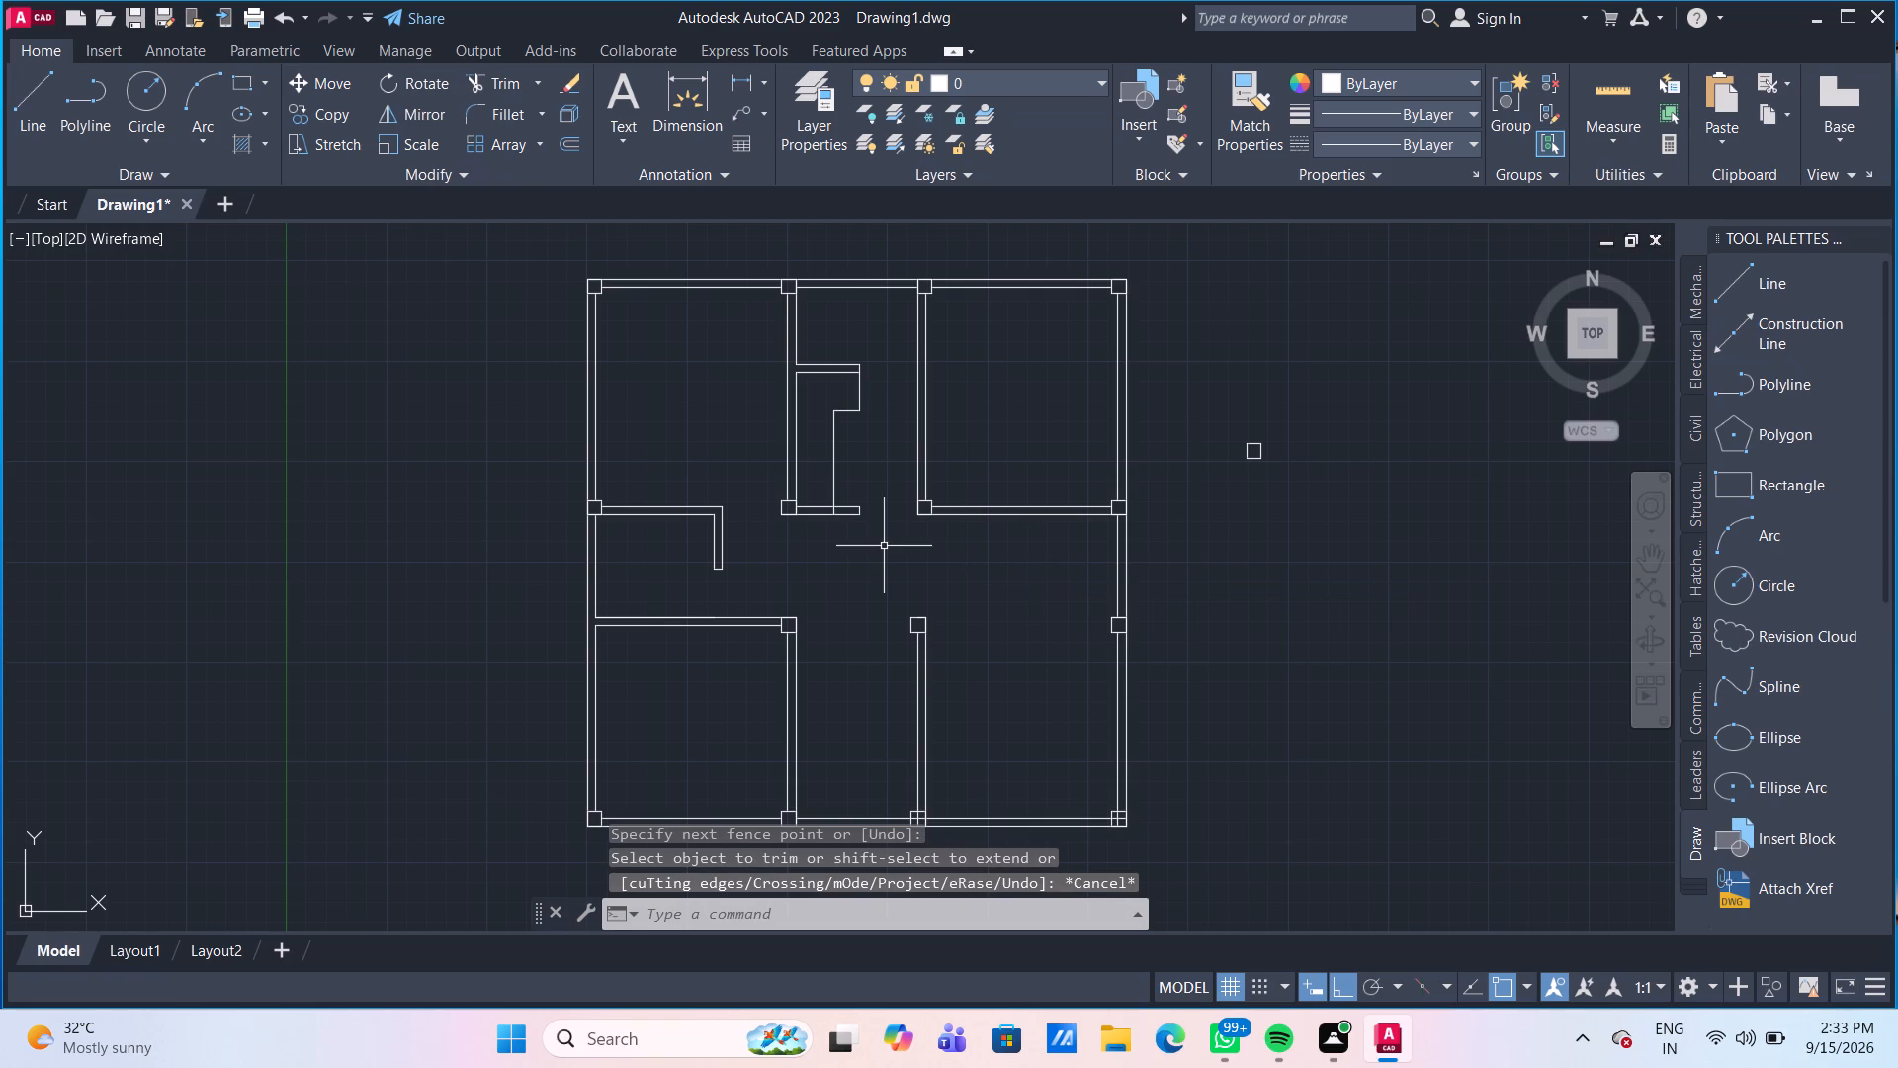
Draw a line 3' along the upper-right room's bottom wall from its left junction square, continuing it straight across the wall thickness.
scroll(884, 546, up, 1)
scroll(808, 505, up, 2)
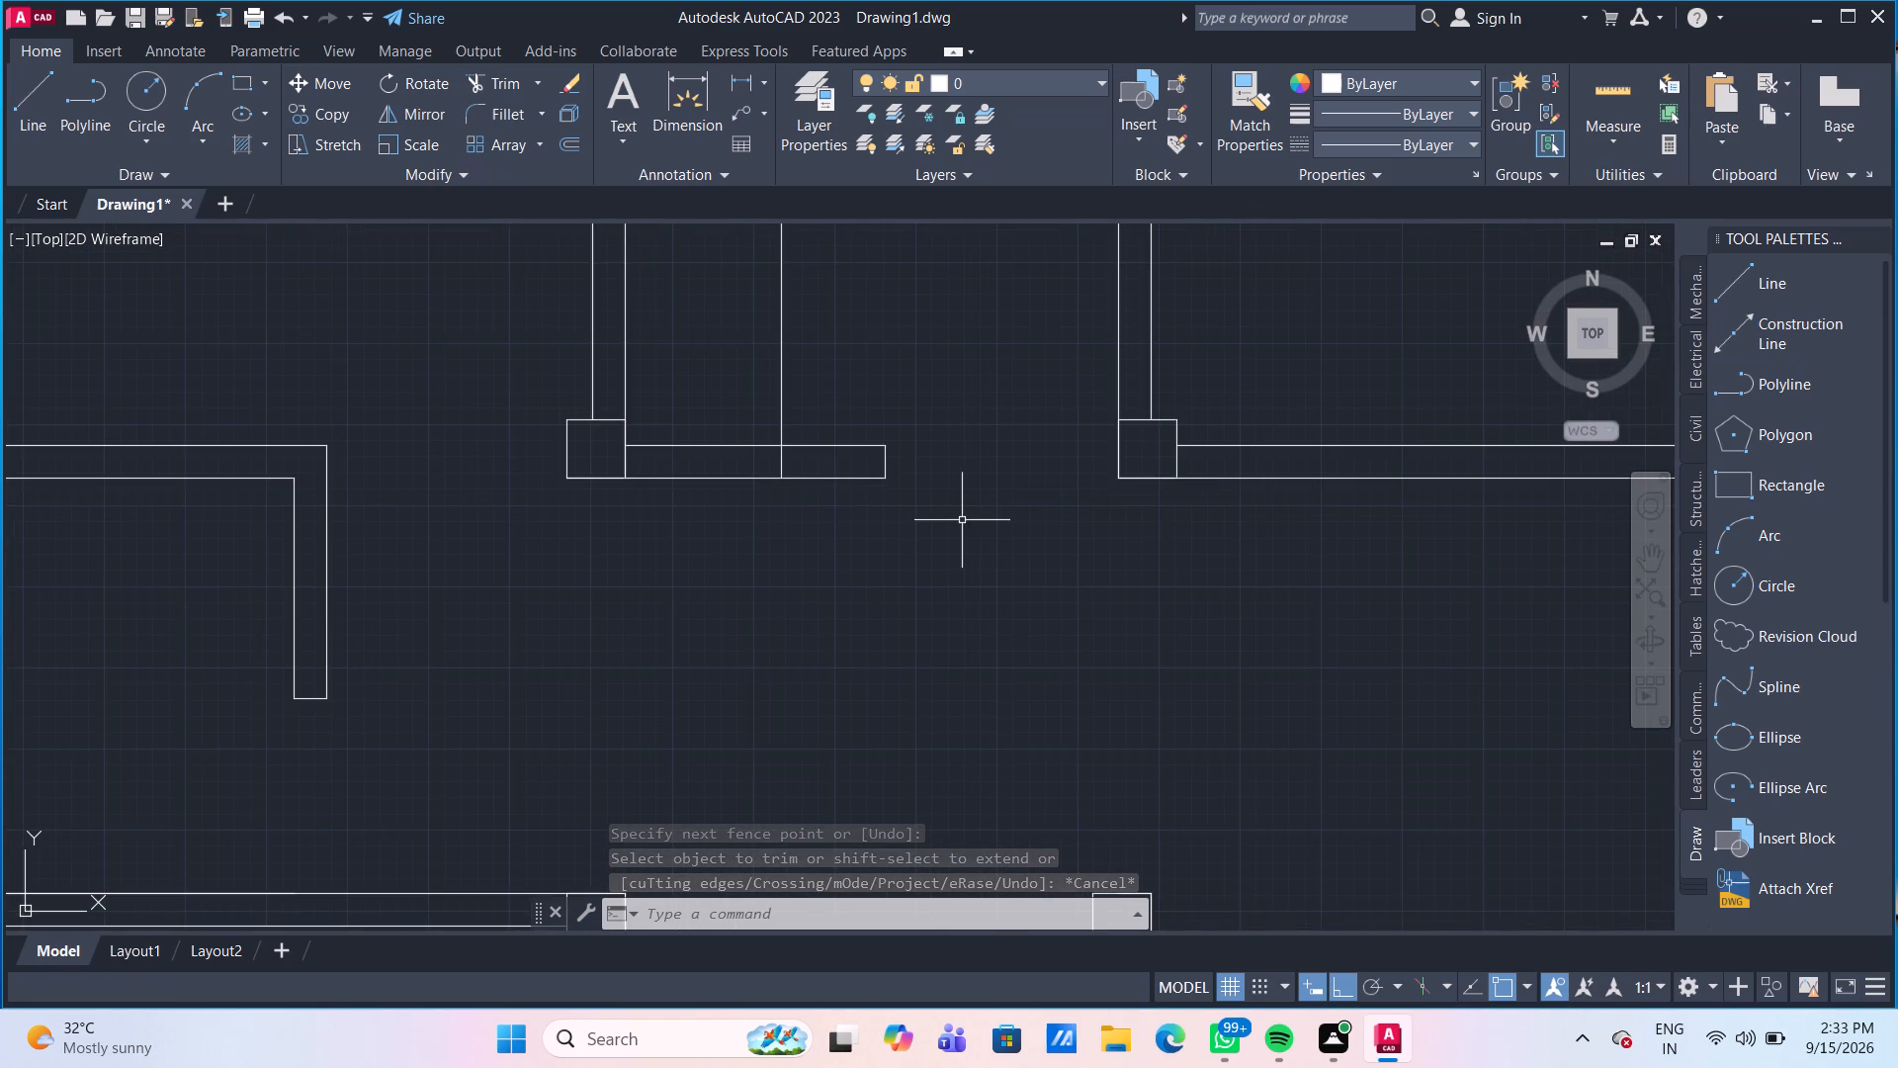
middle_drag(966, 520, 926, 534)
scroll(933, 533, down, 2)
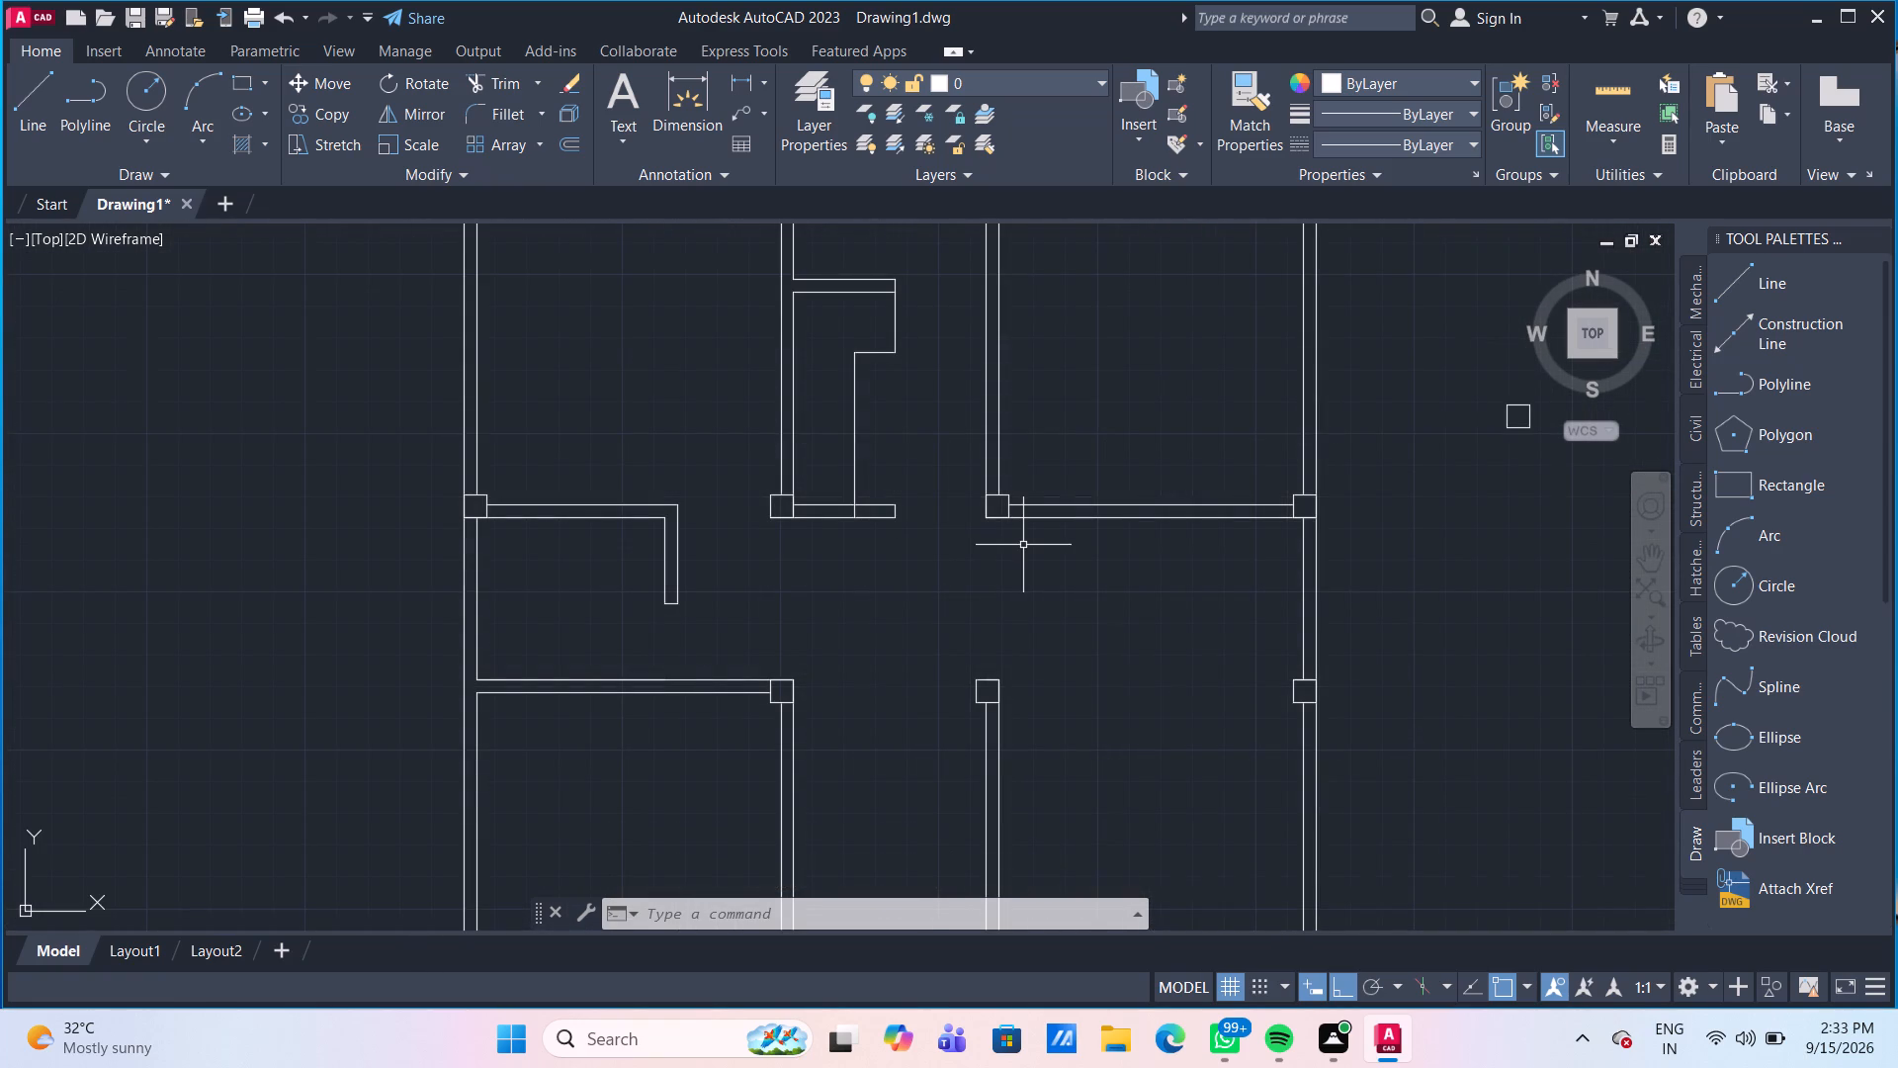
middle_drag(1017, 545, 913, 561)
scroll(913, 561, up, 1)
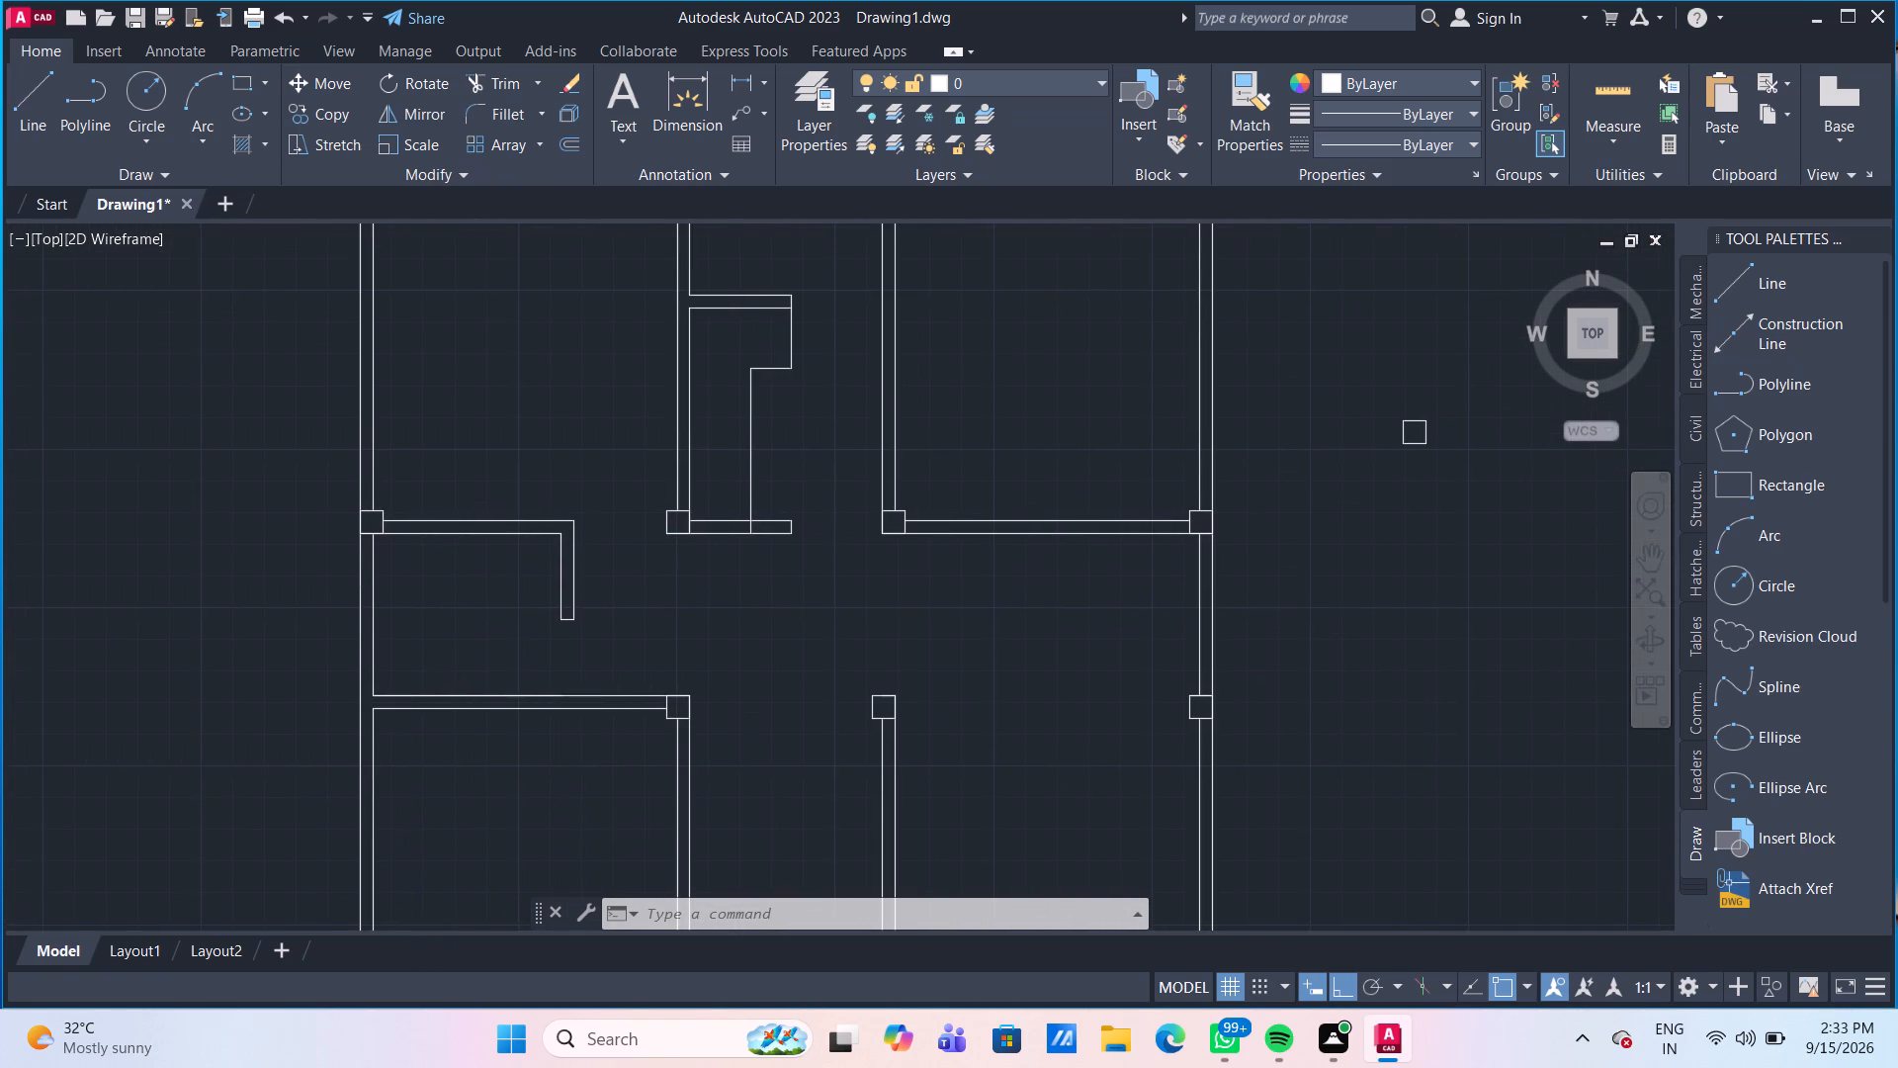
click(51, 121)
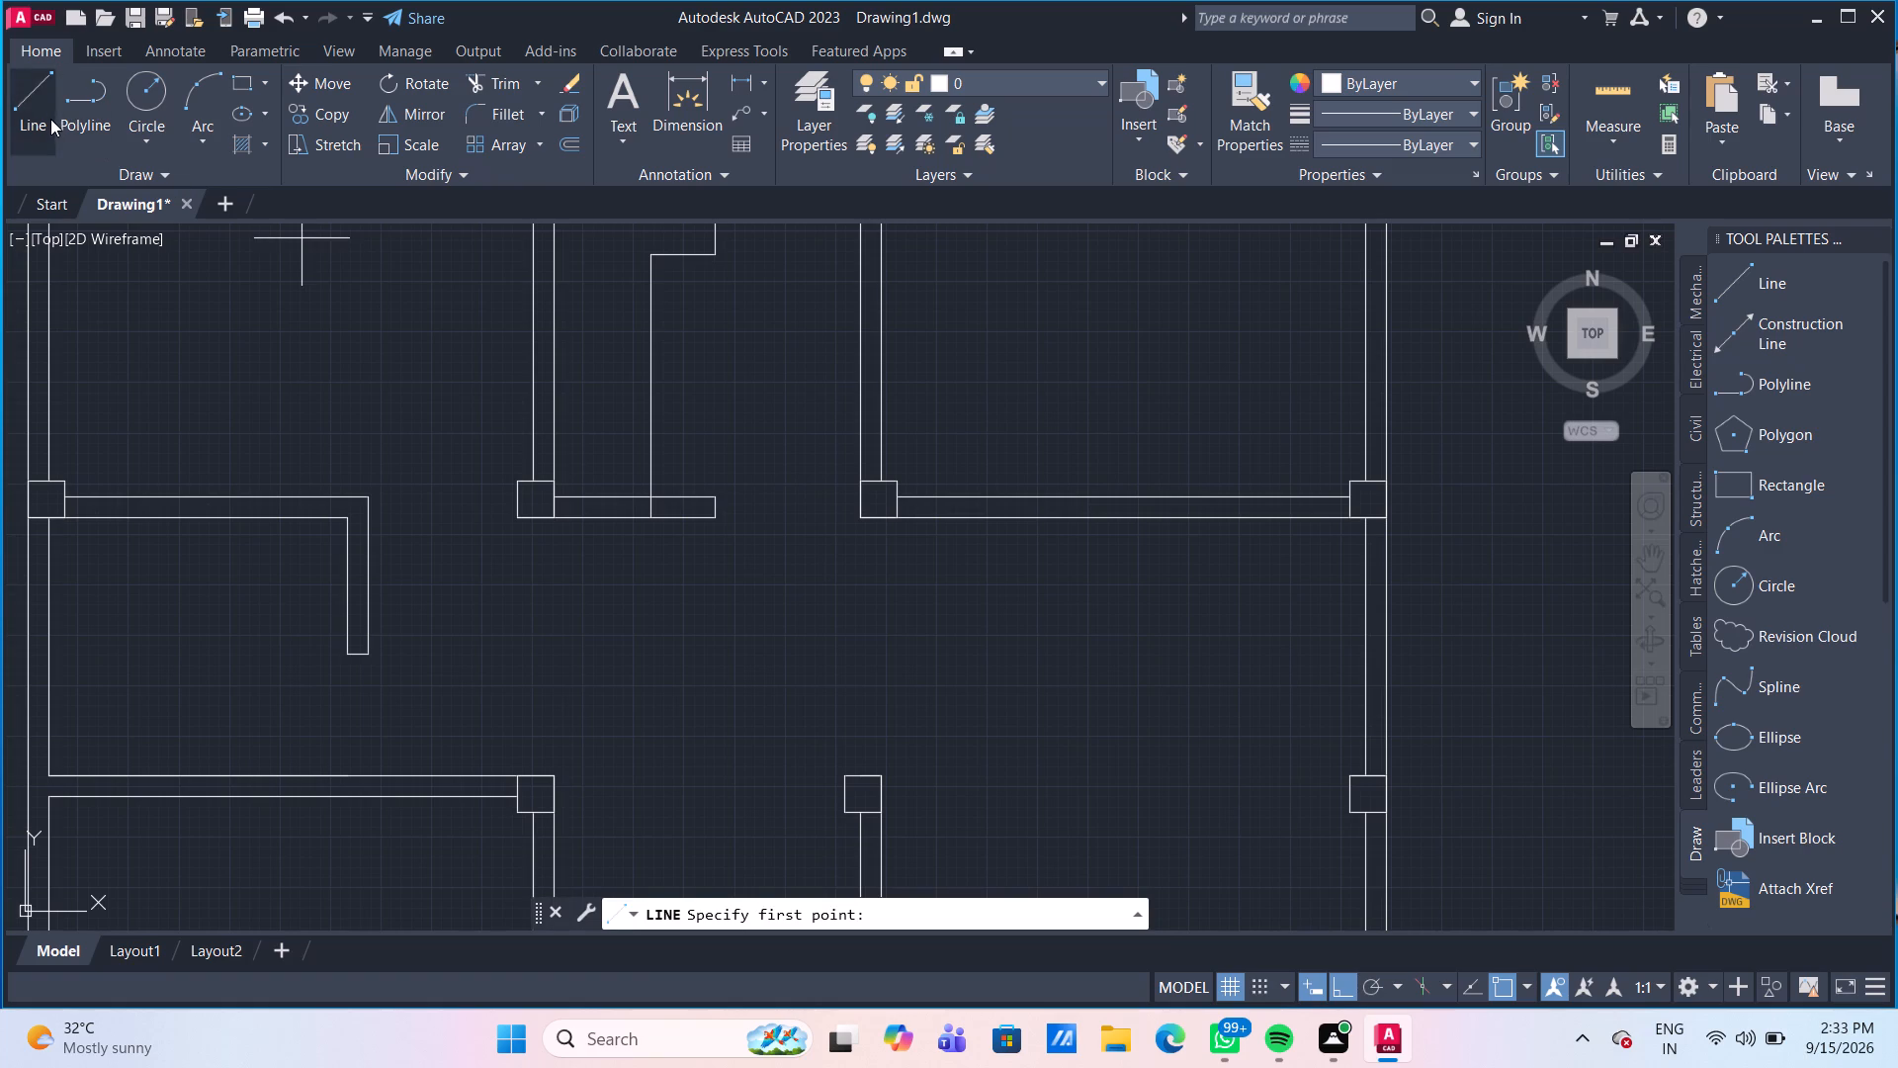
click(896, 510)
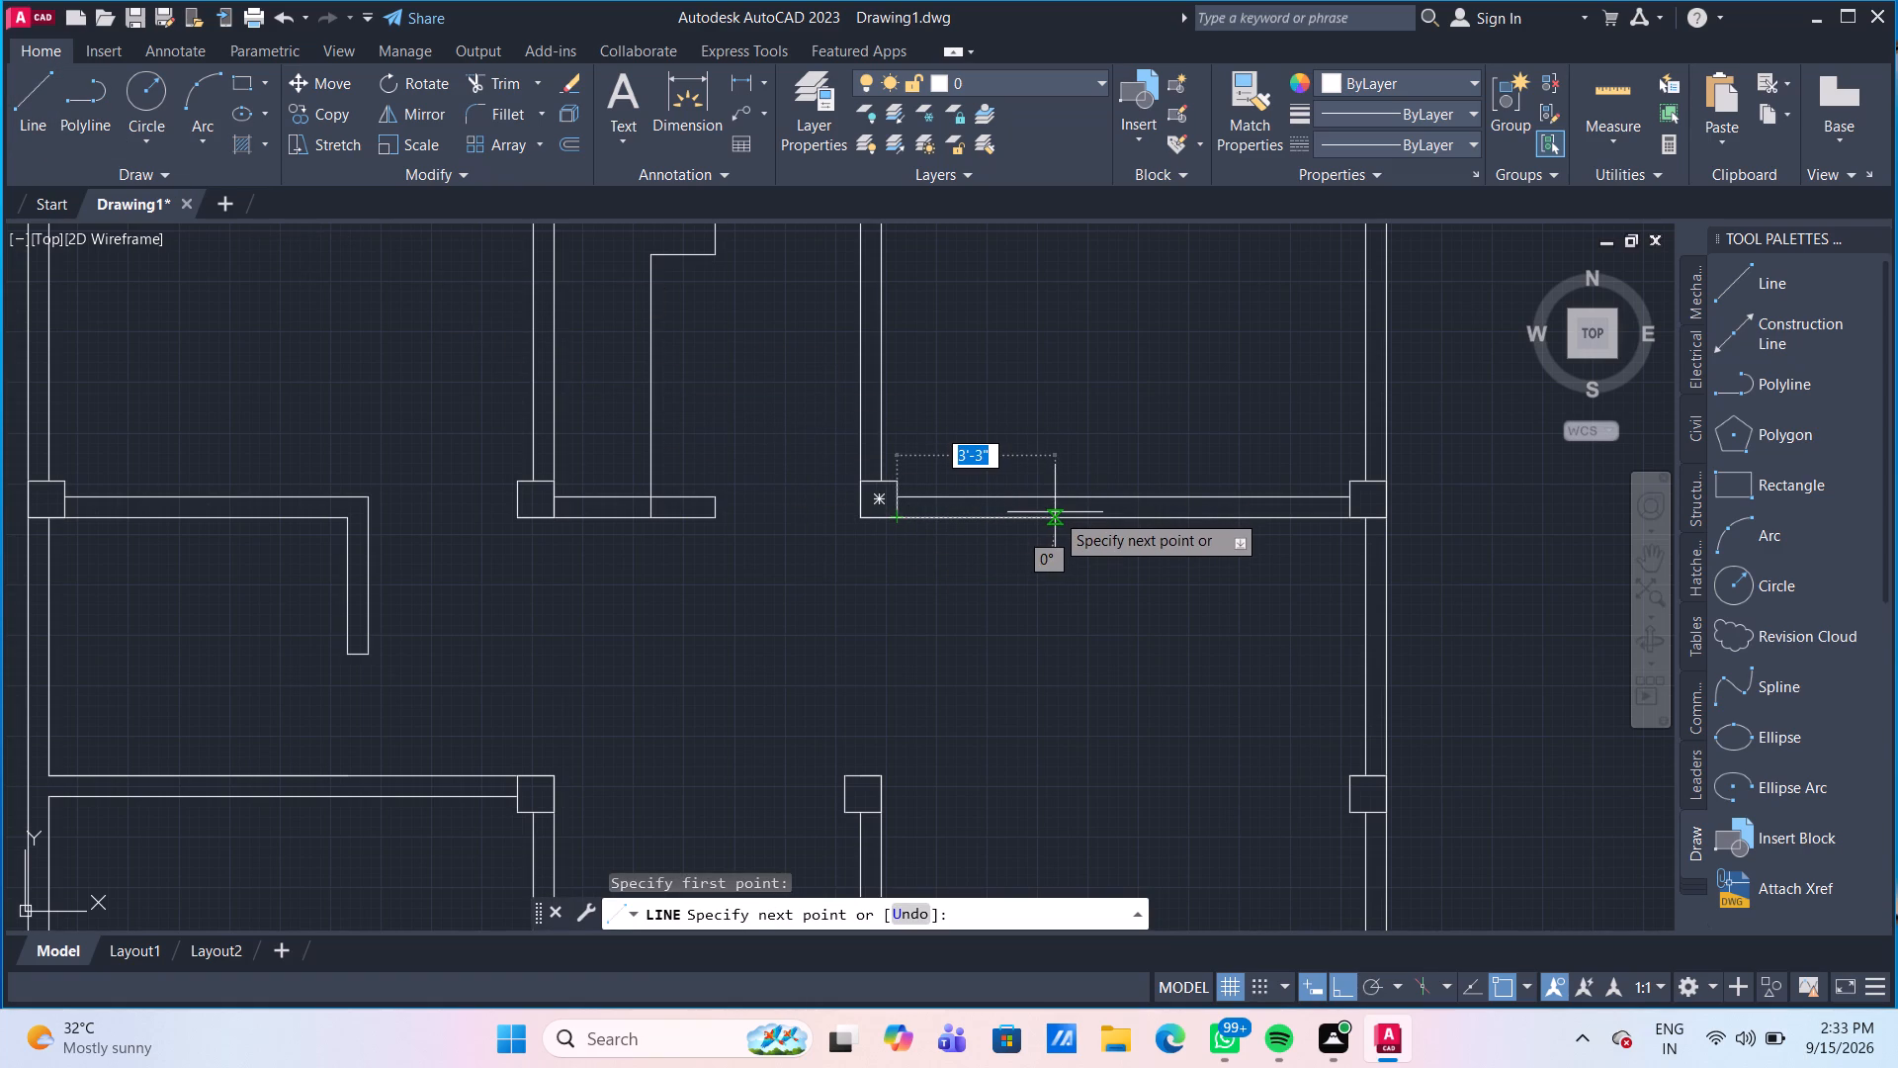
text(3')
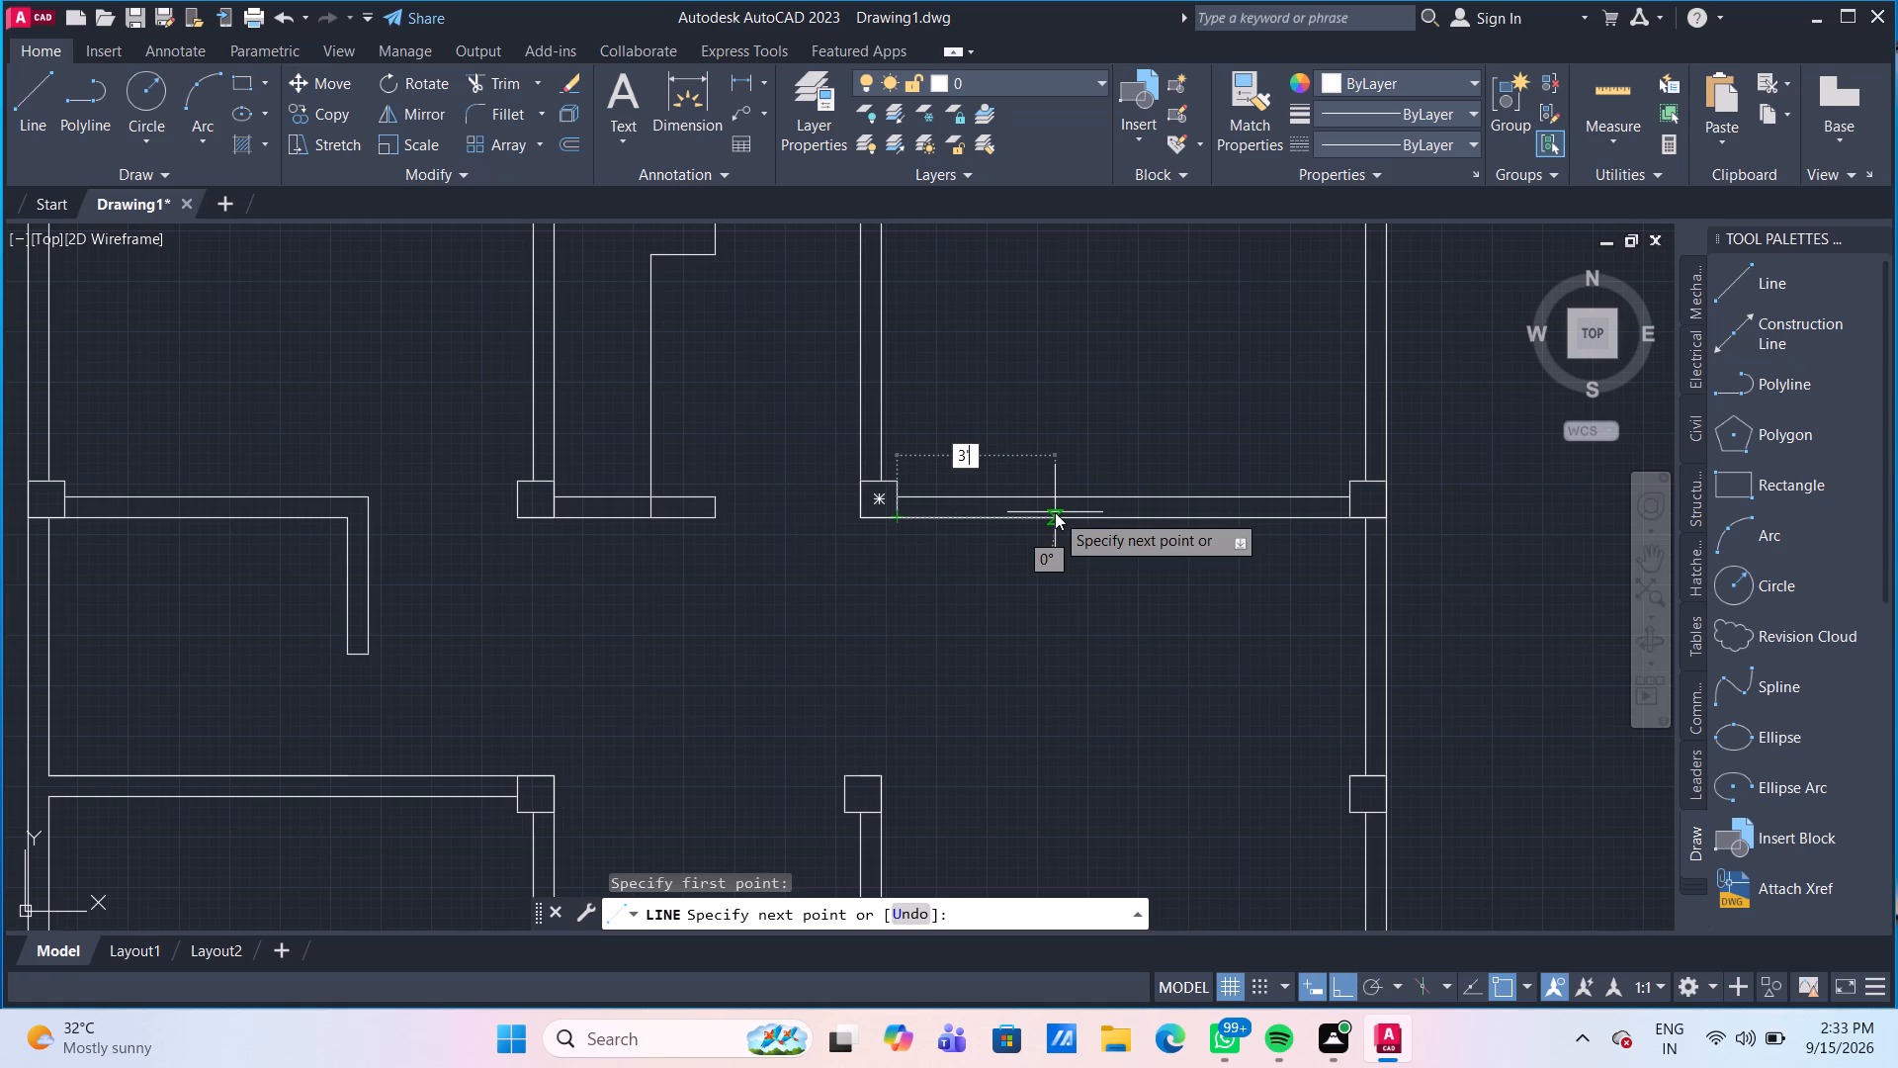
key(Return)
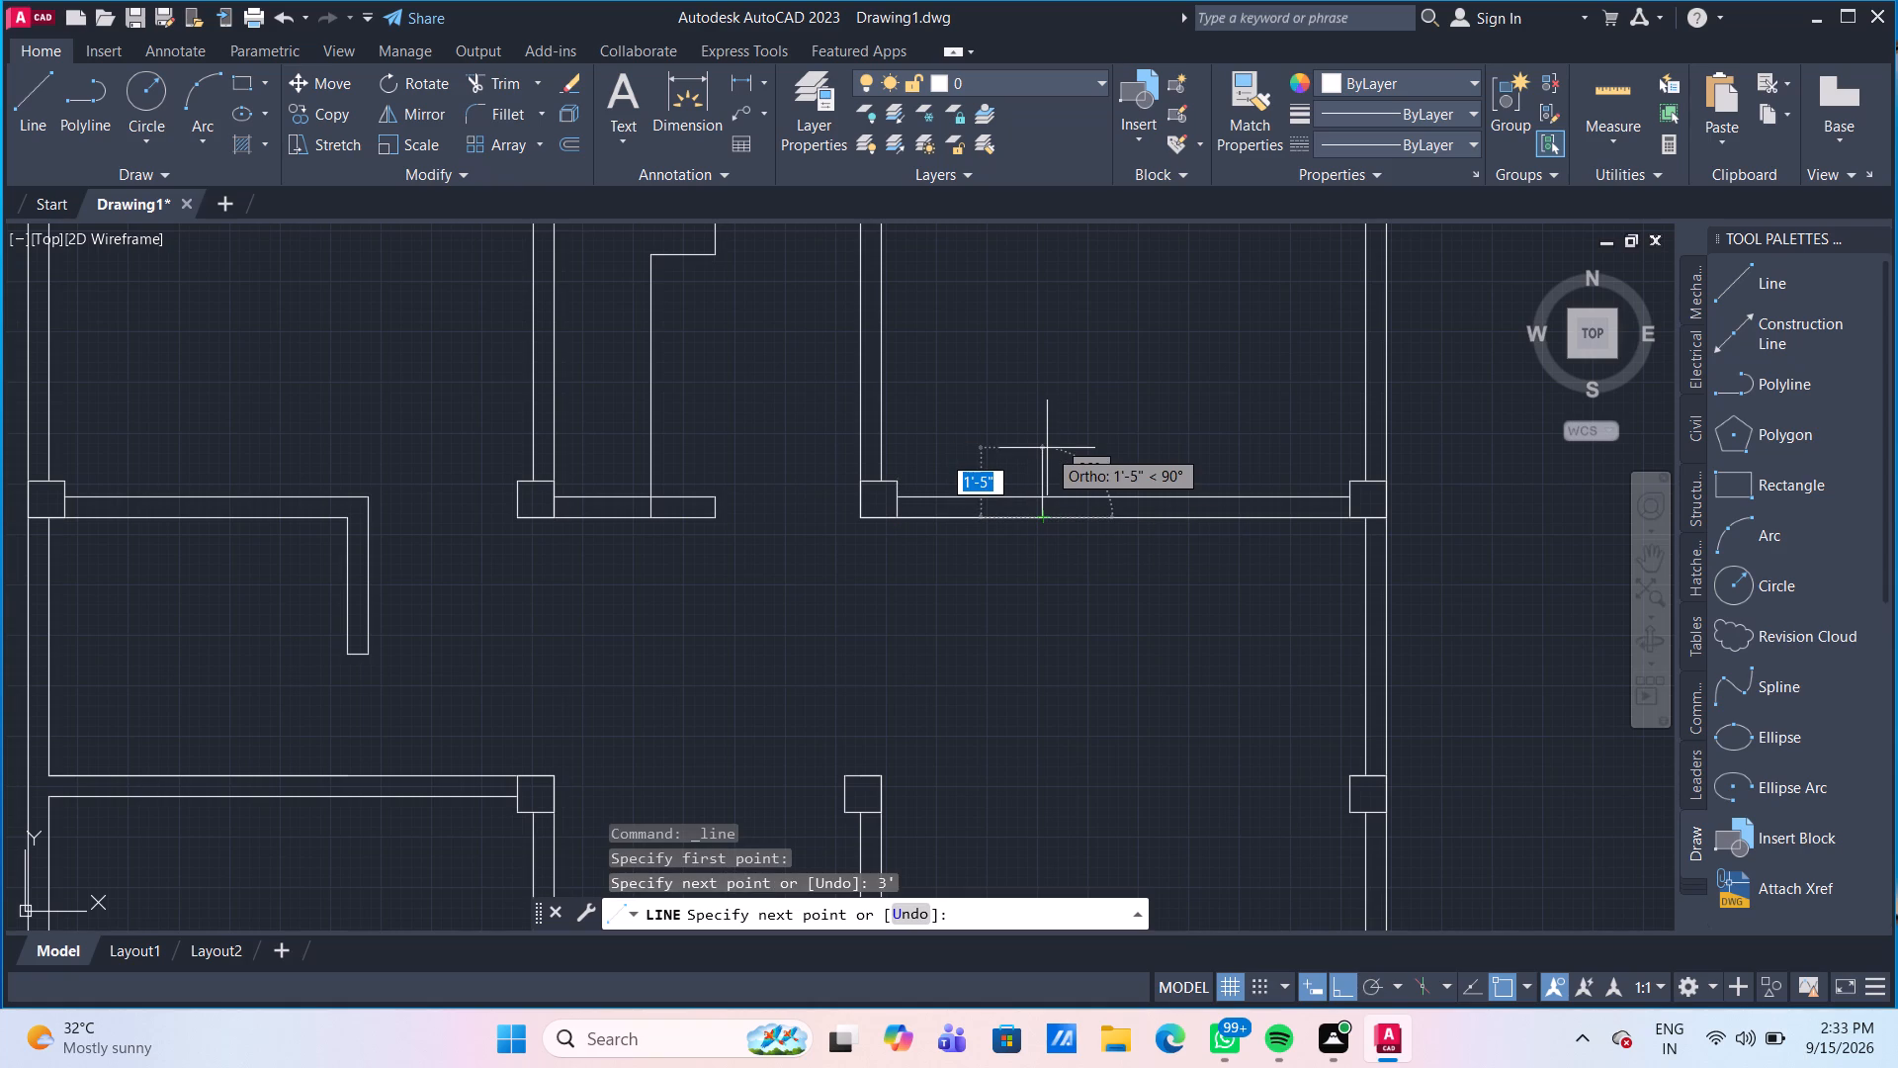
click(1043, 501)
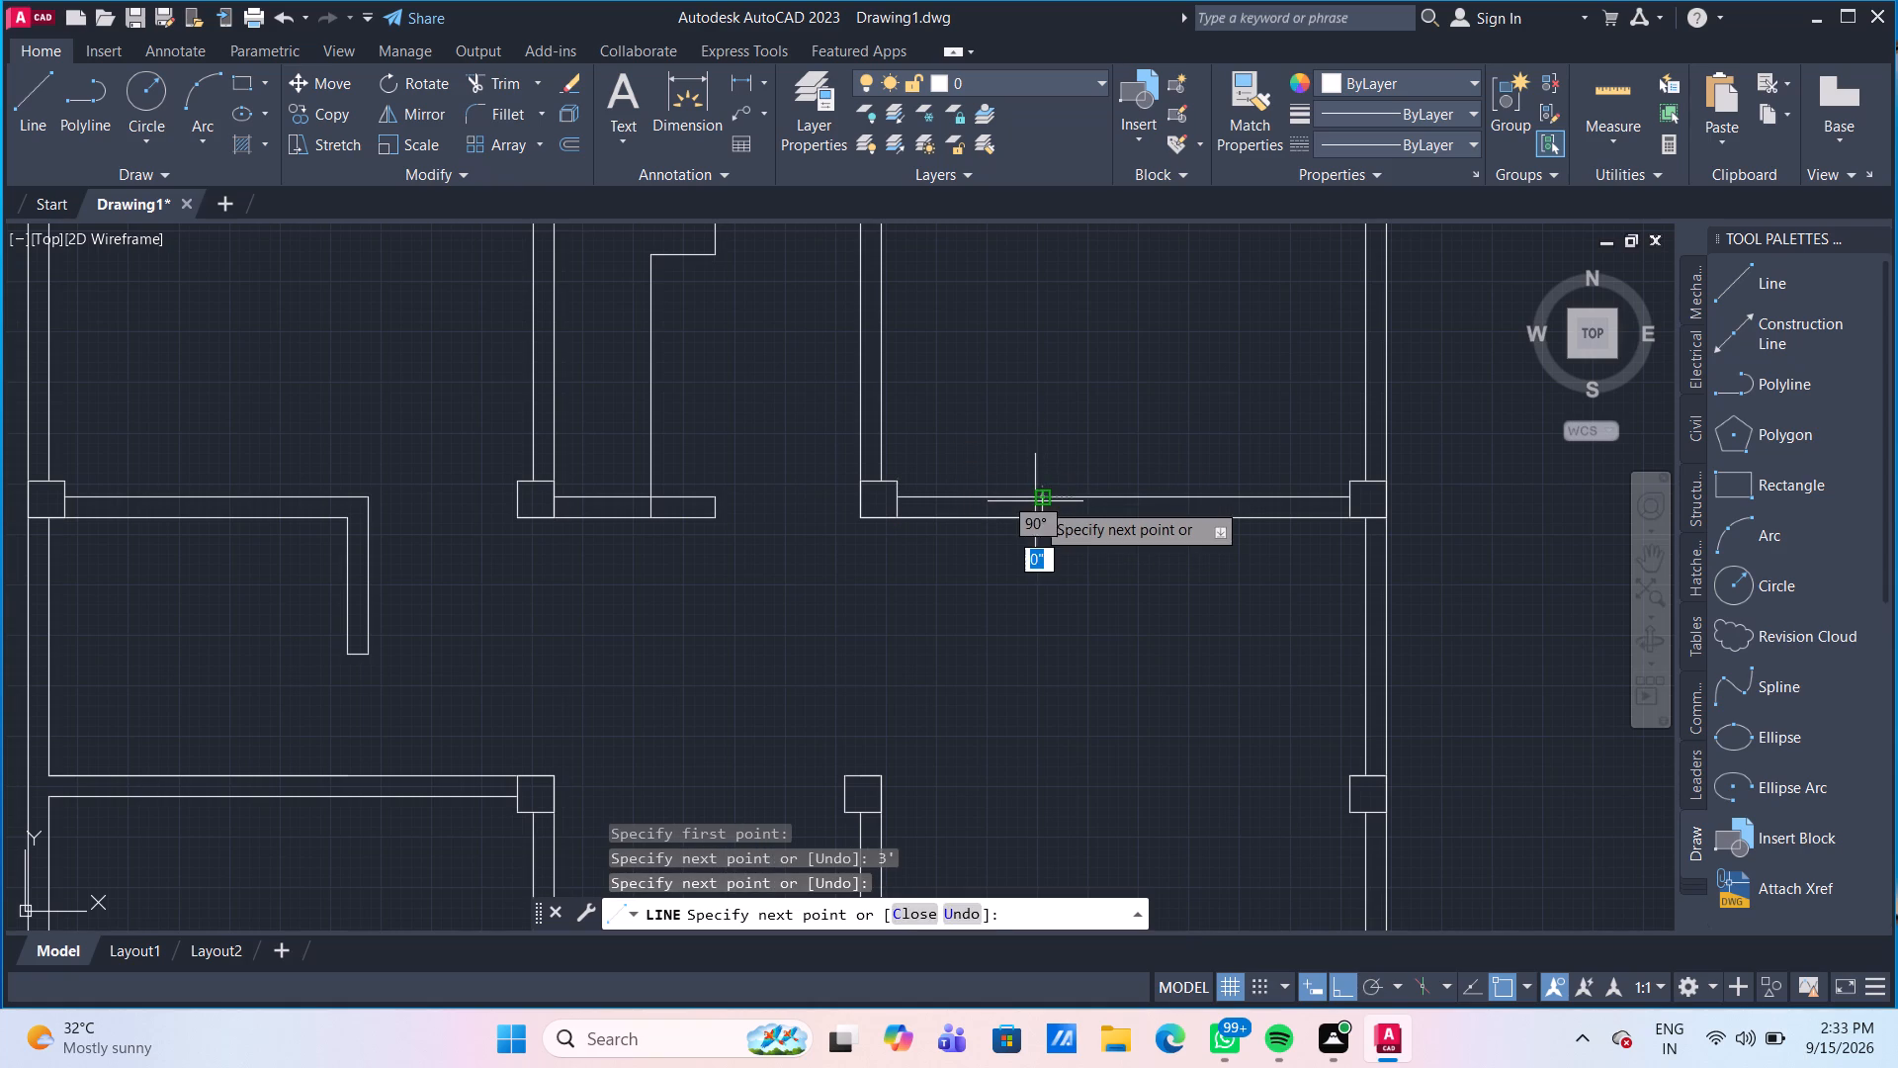
key(Return)
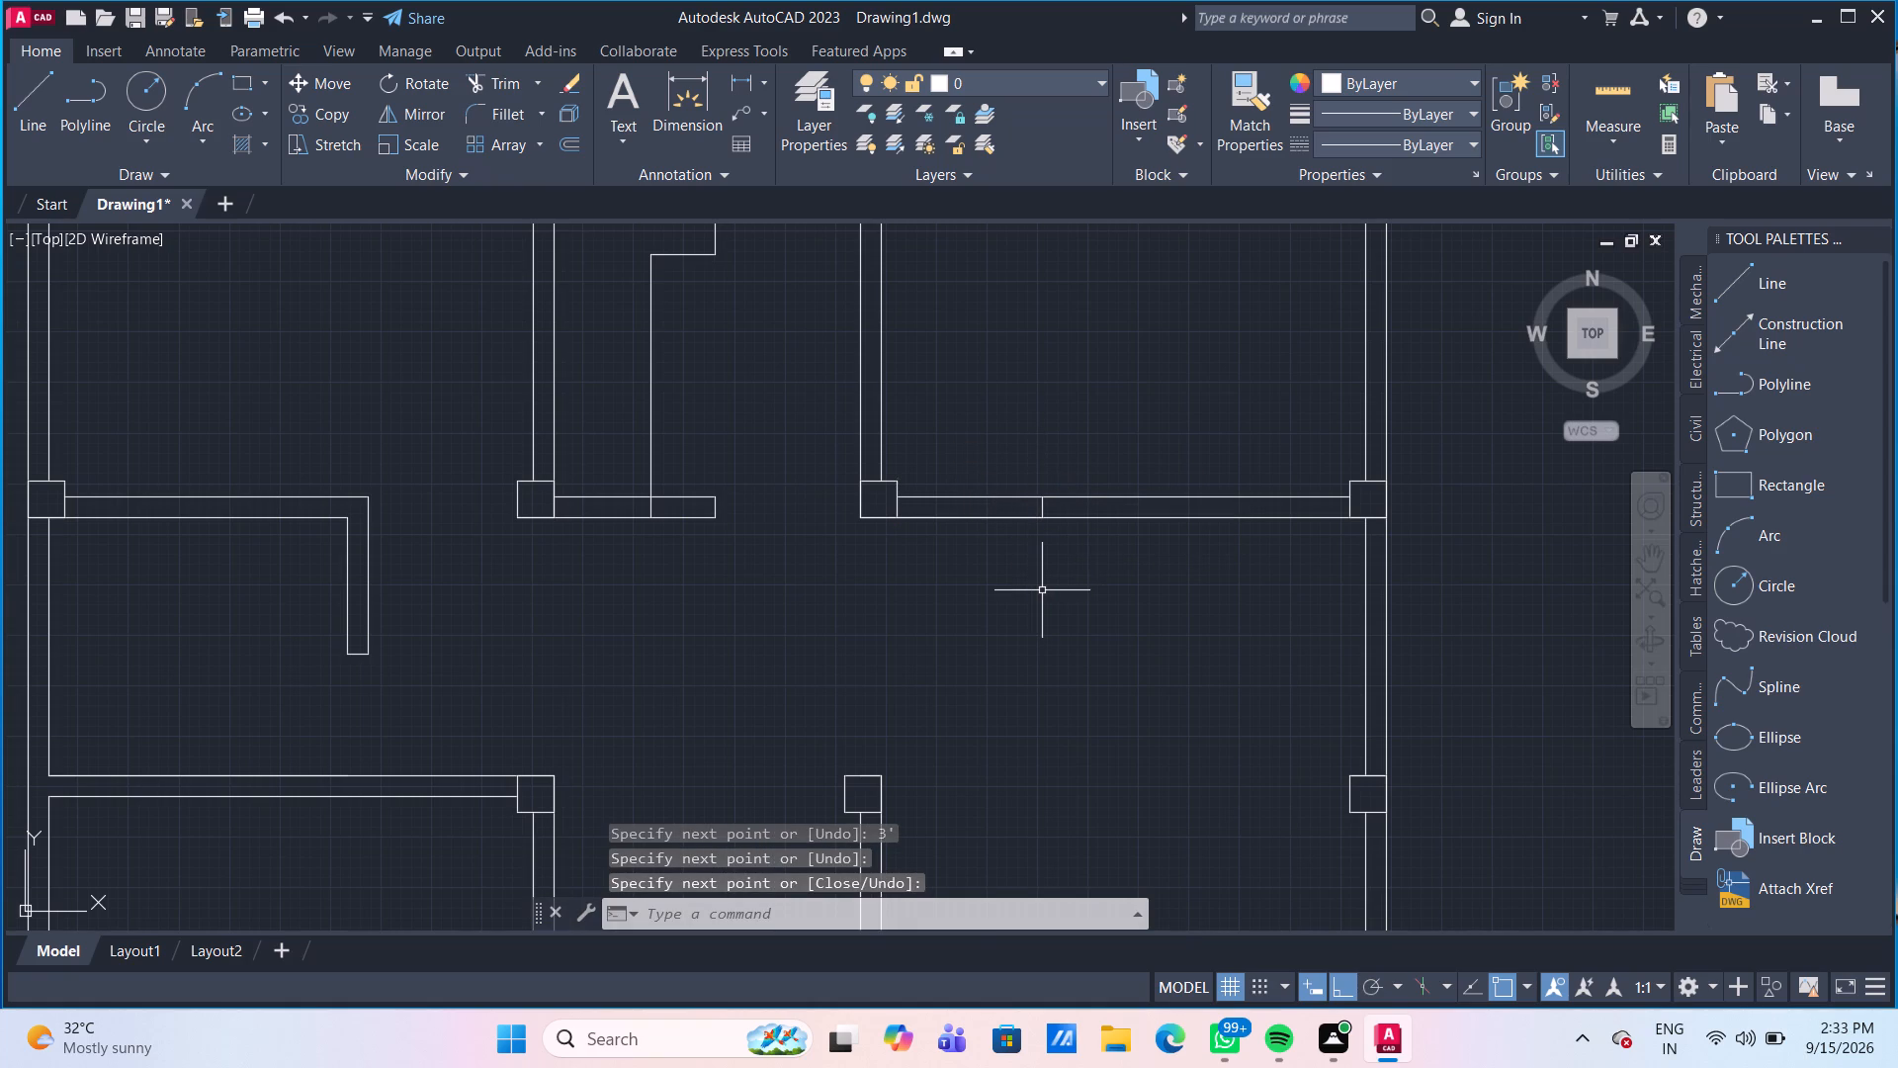
Trim the upper-right room's bottom wall between the left junction square and the short cross line to form a 3' opening.
text(TR)
key(Return)
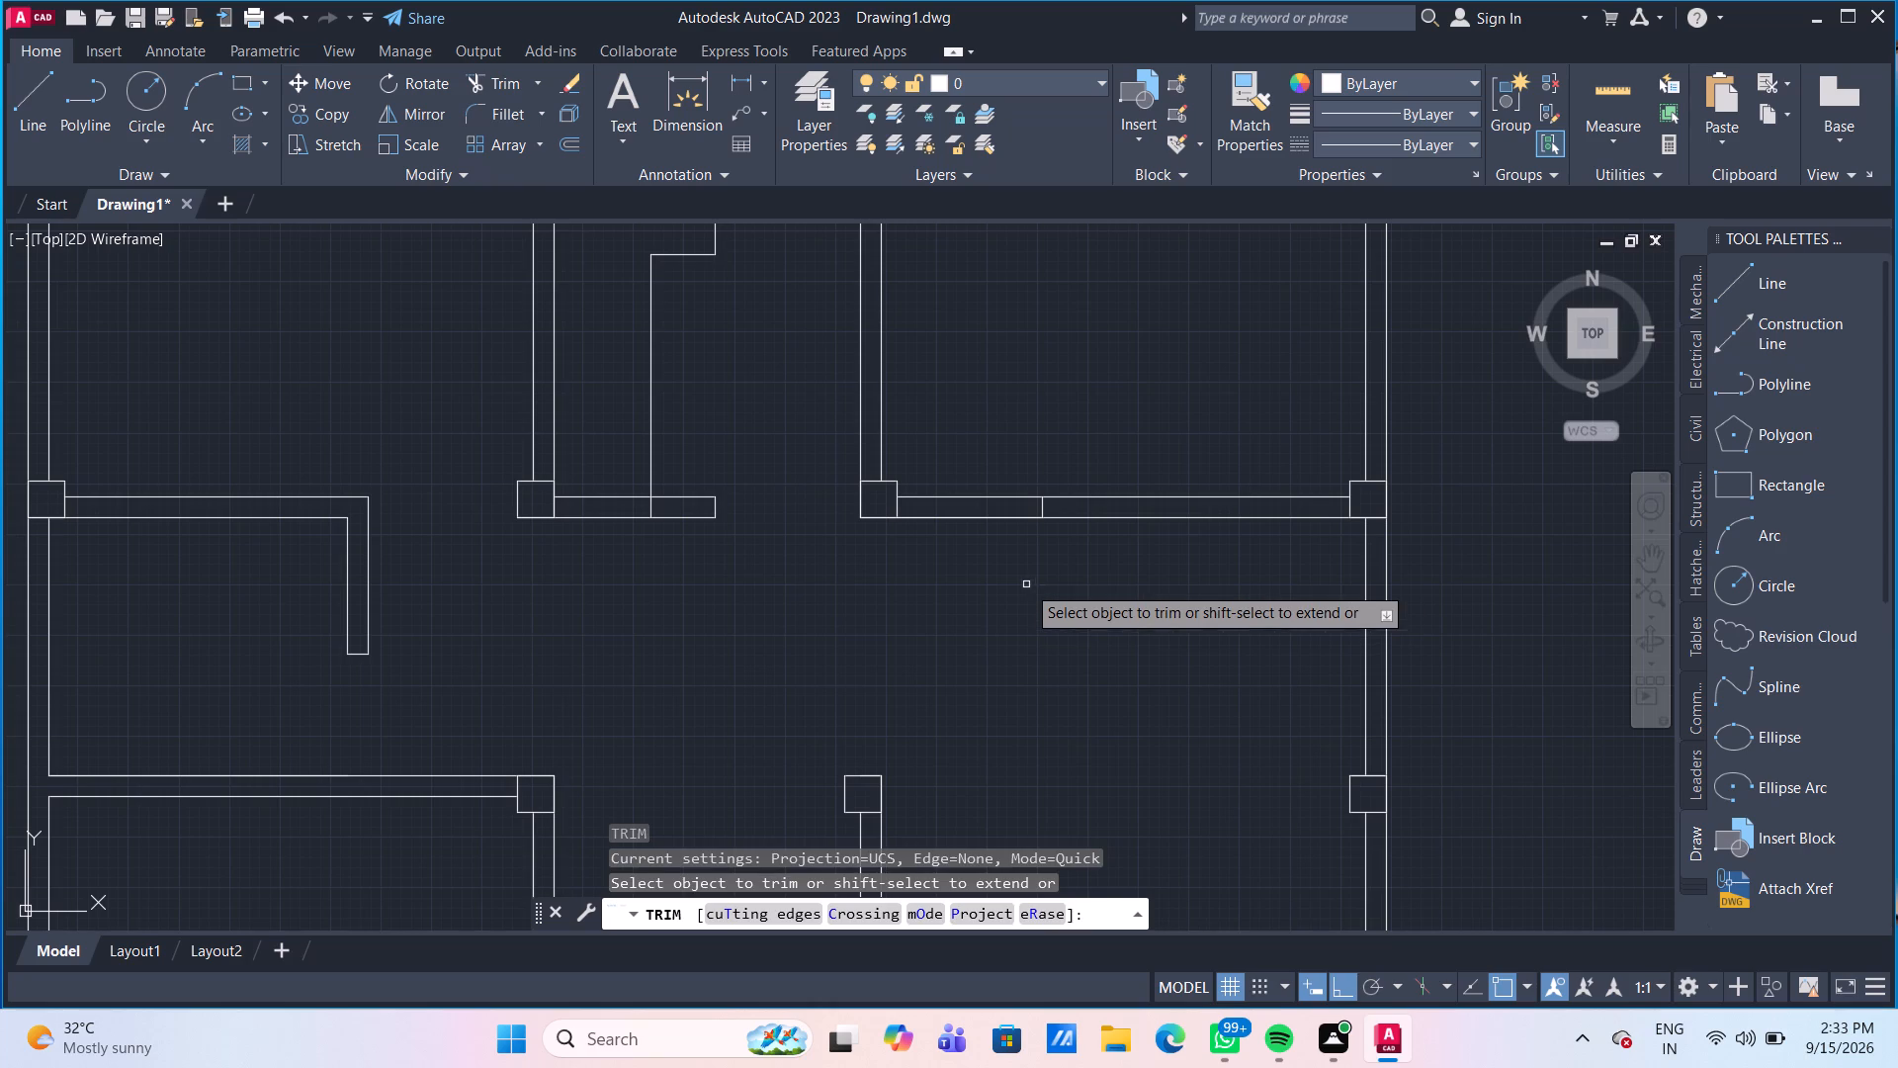
click(1026, 584)
click(968, 466)
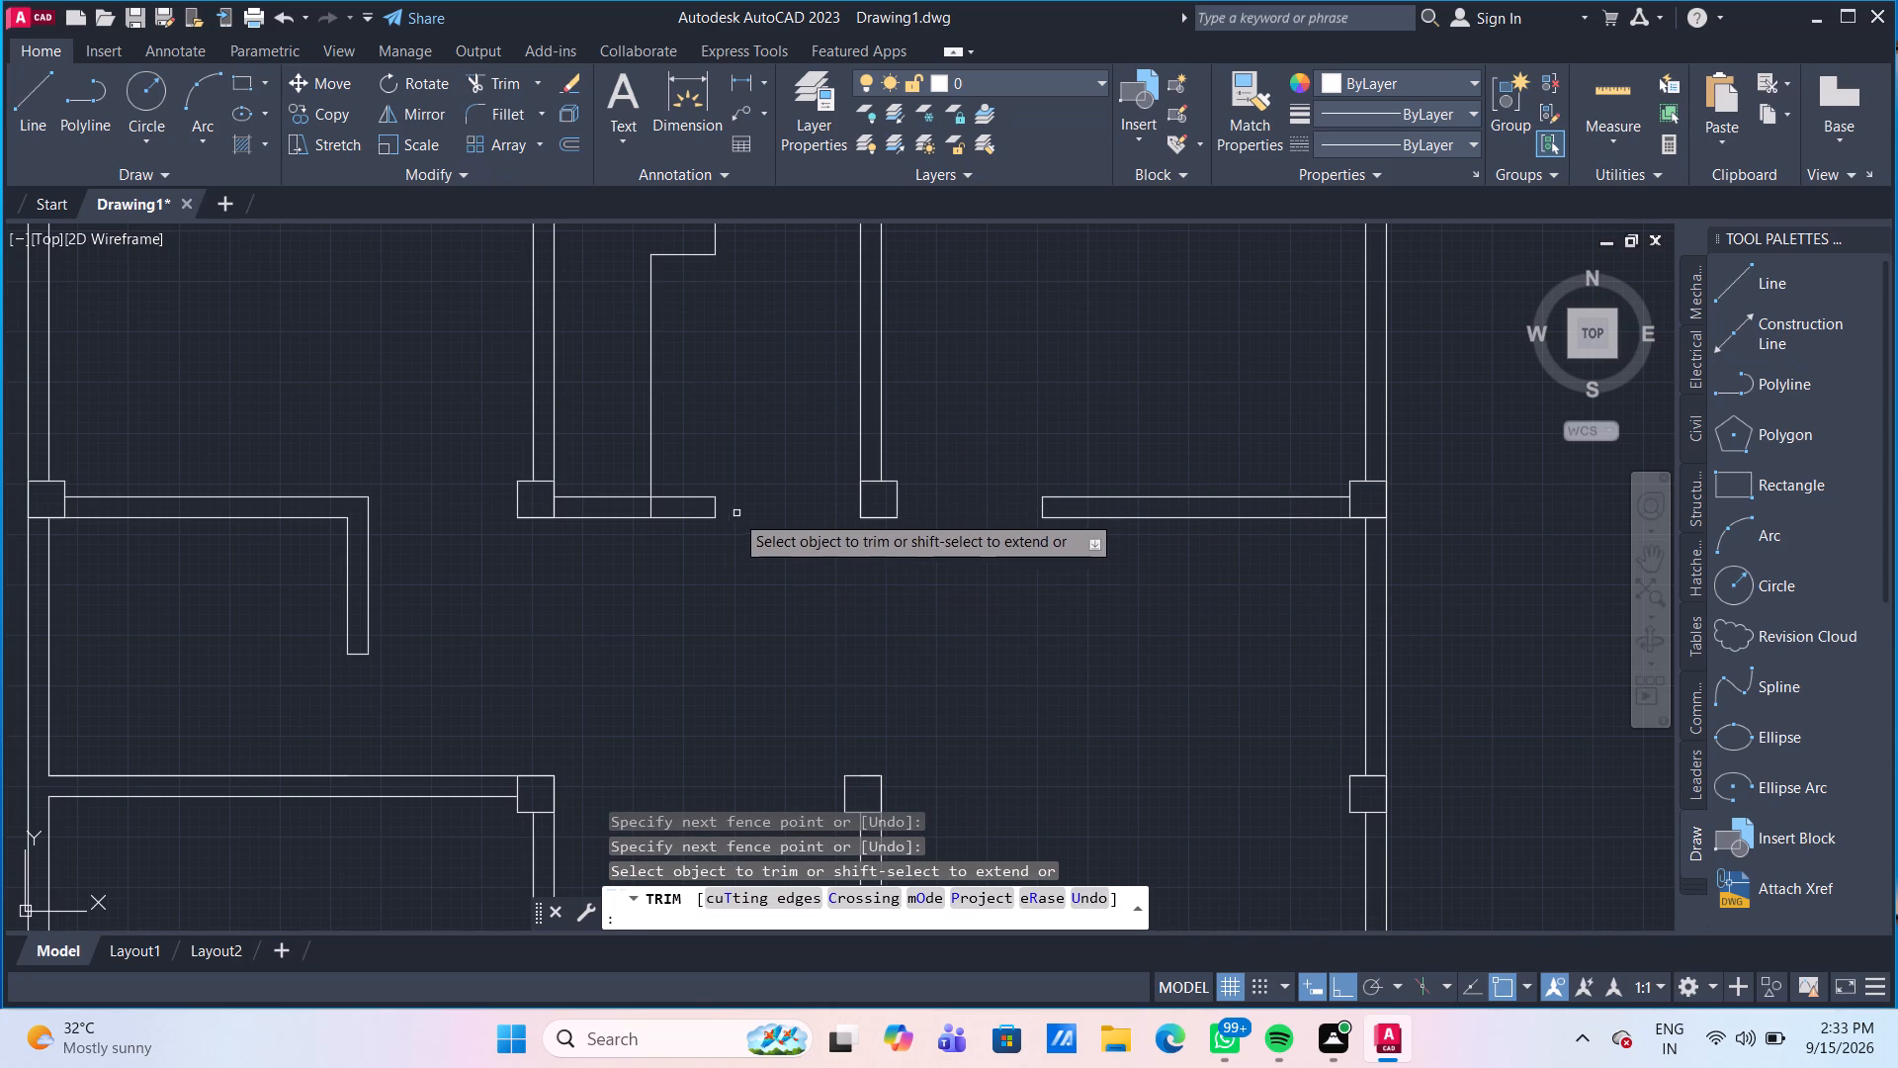
Trim the piece of the vertical offset line that lies inside the upper-middle room's bottom wall.
click(650, 505)
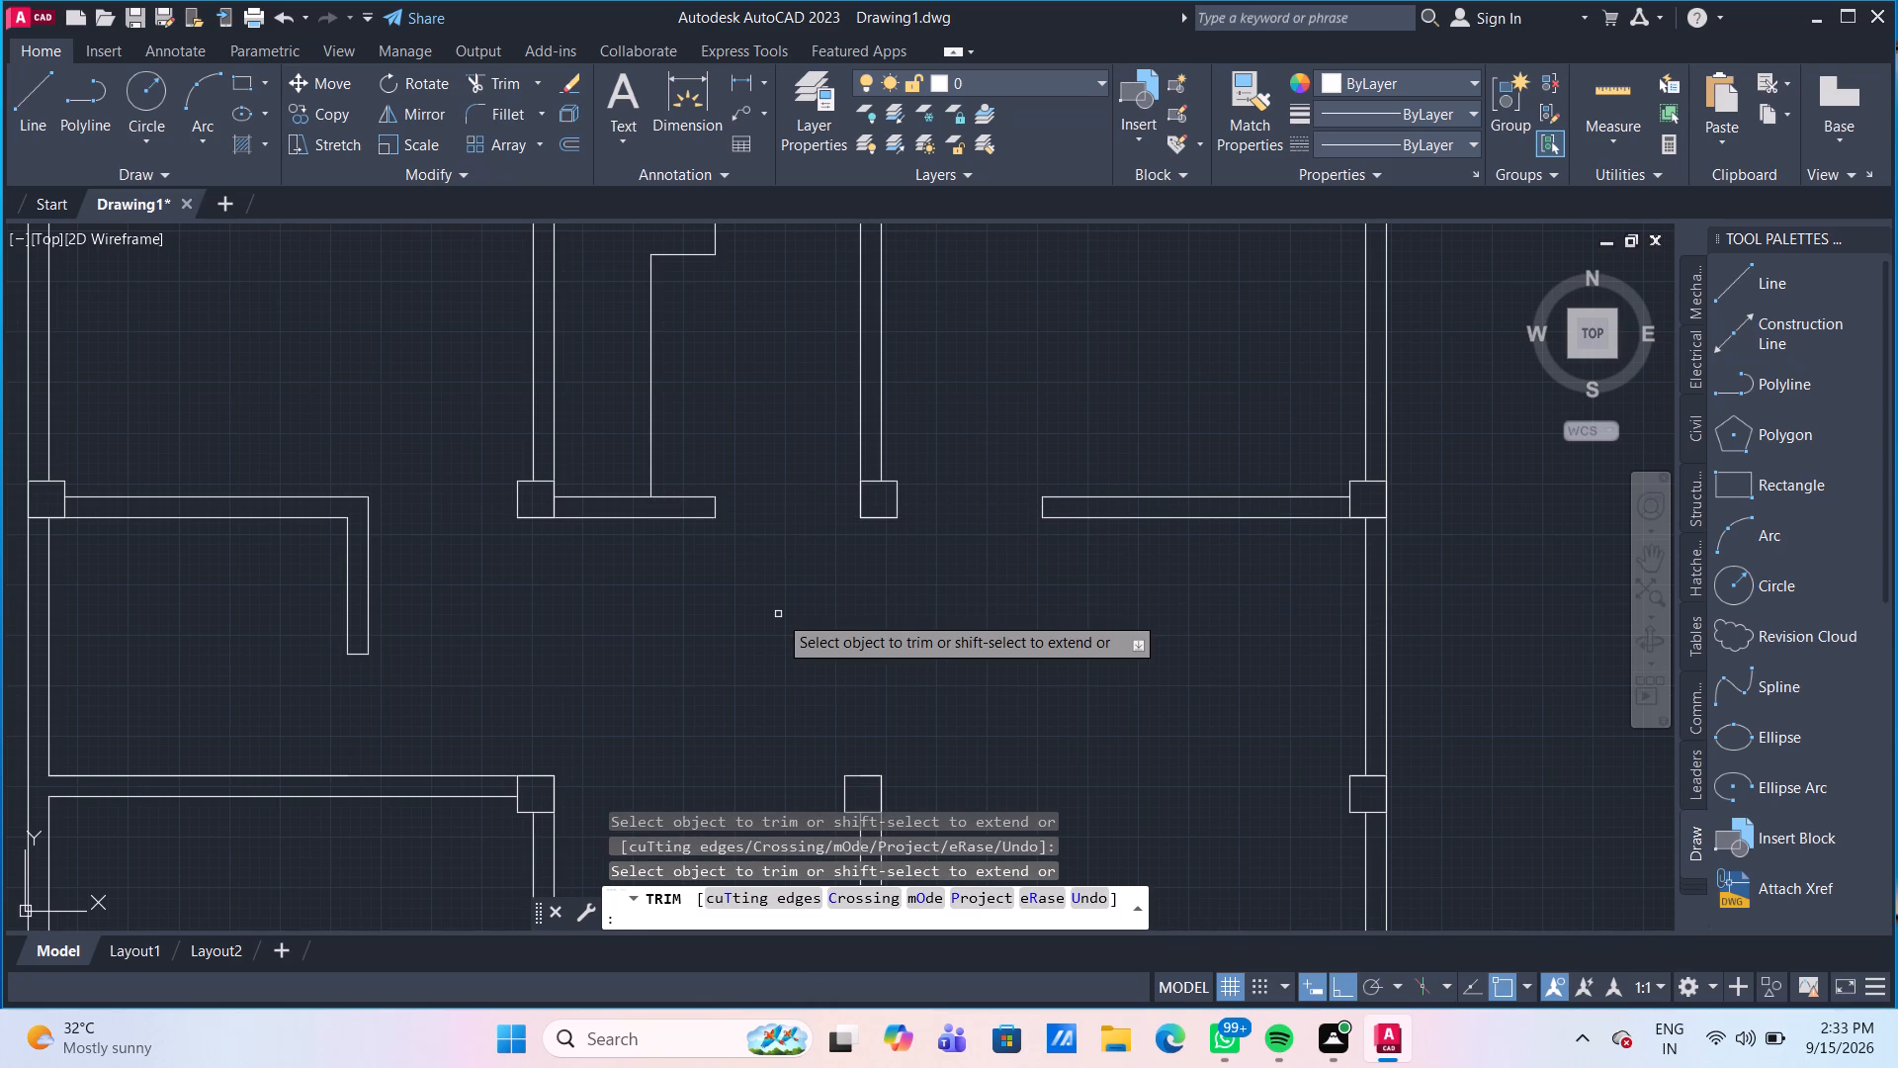
scroll(778, 614, down, 2)
middle_drag(835, 622, 830, 535)
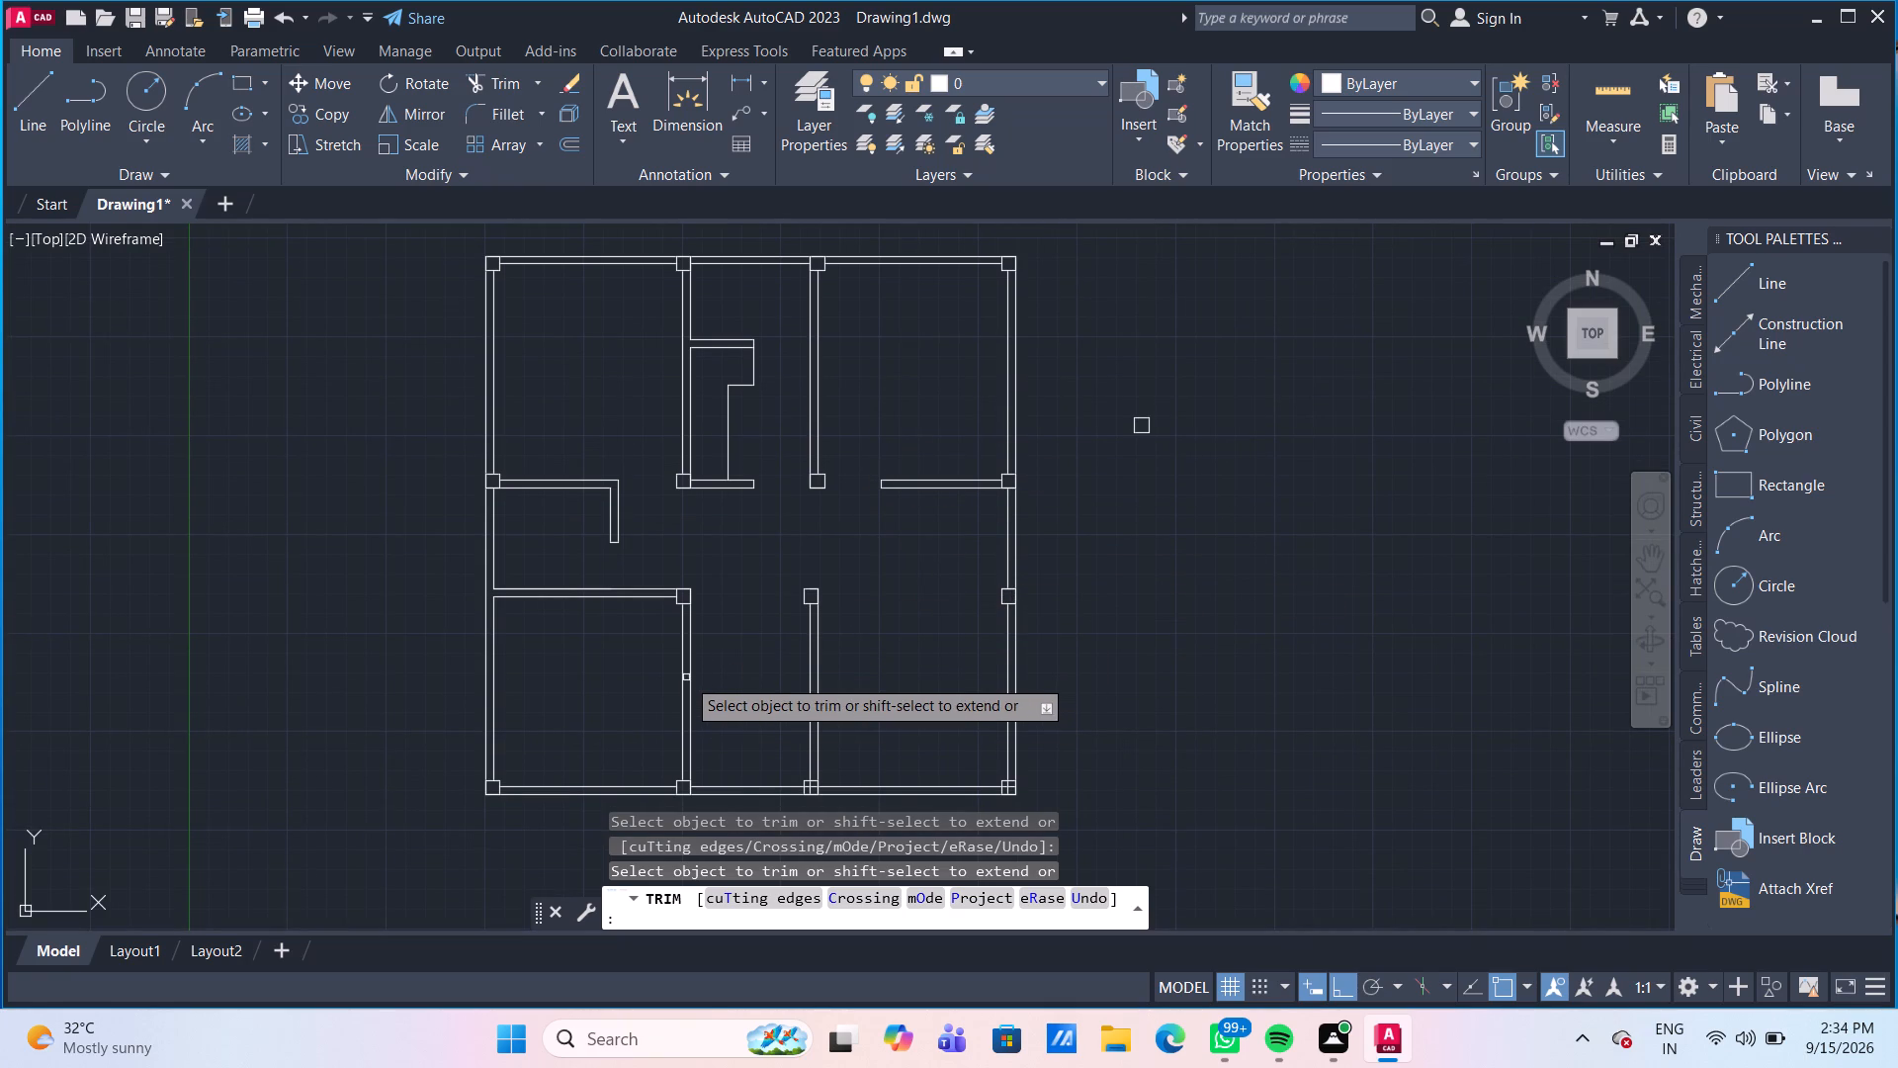
scroll(673, 663, up, 2)
middle_drag(673, 662, 602, 527)
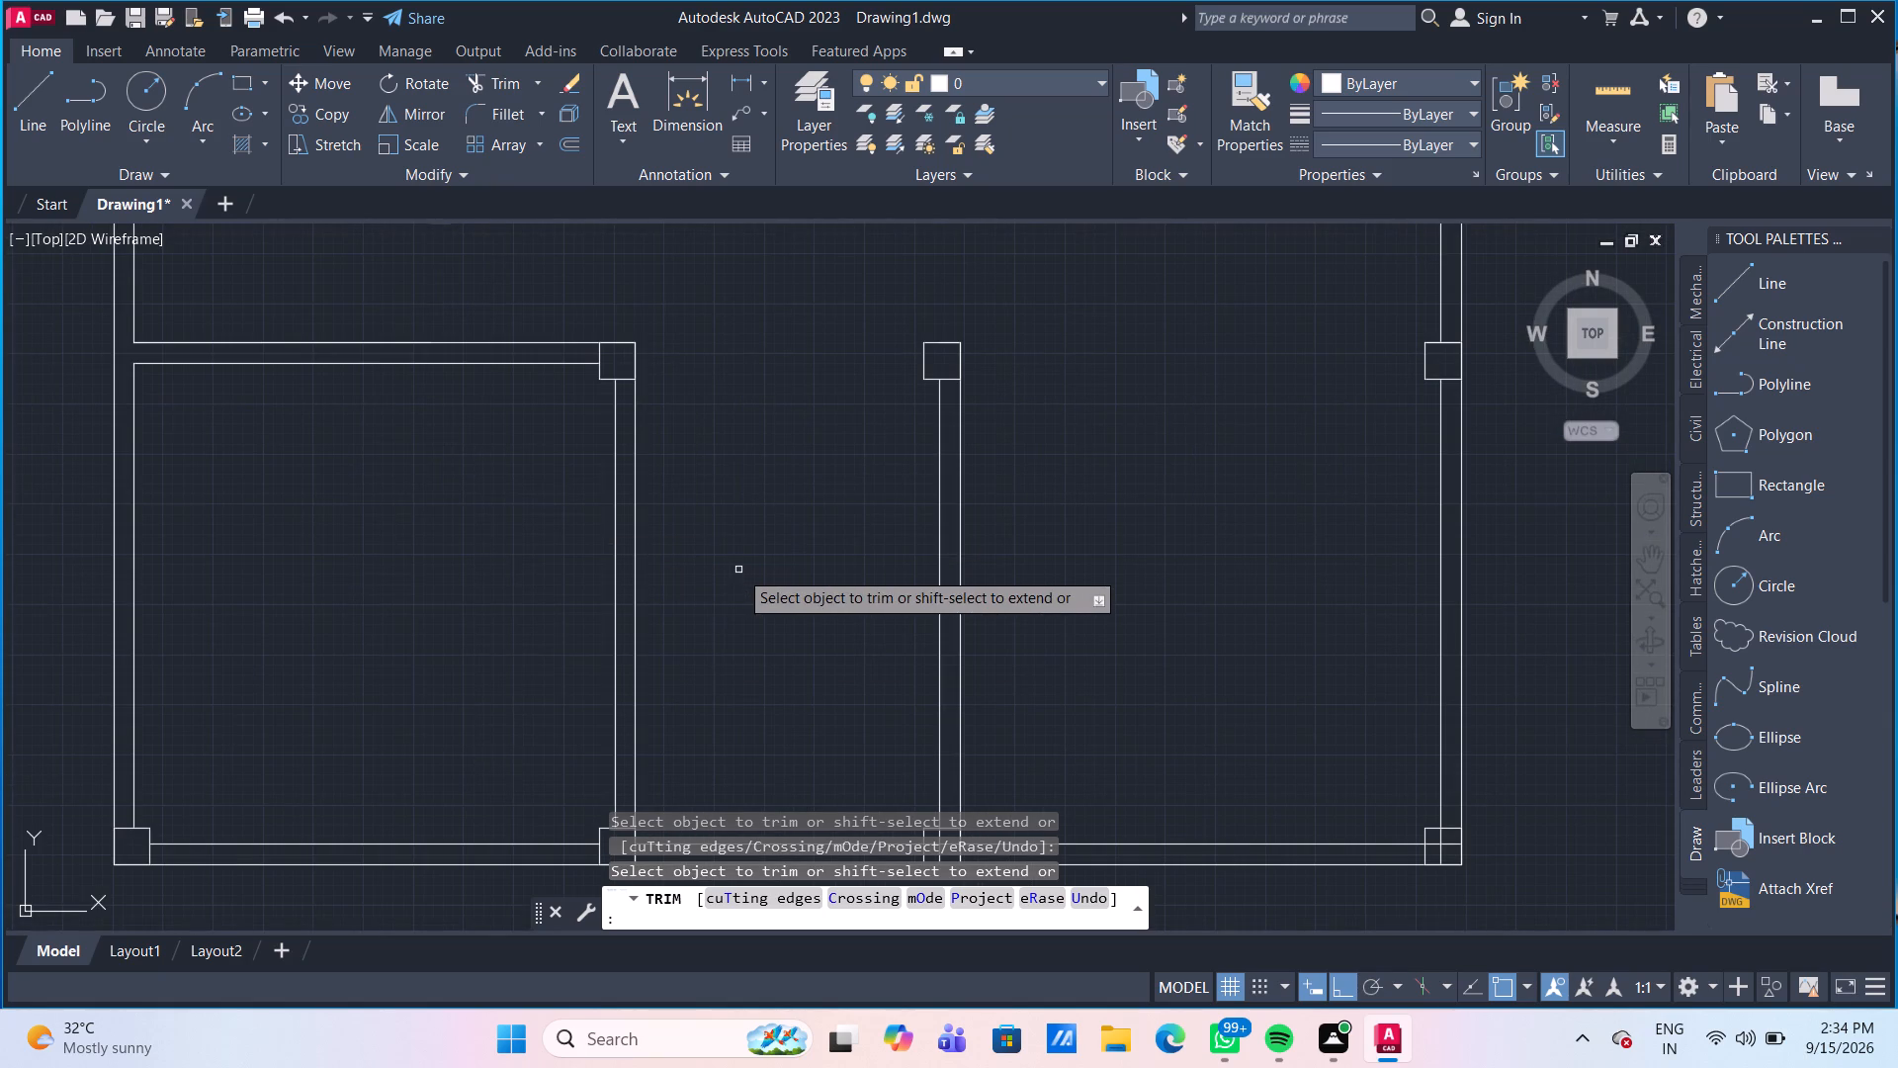
key(Escape)
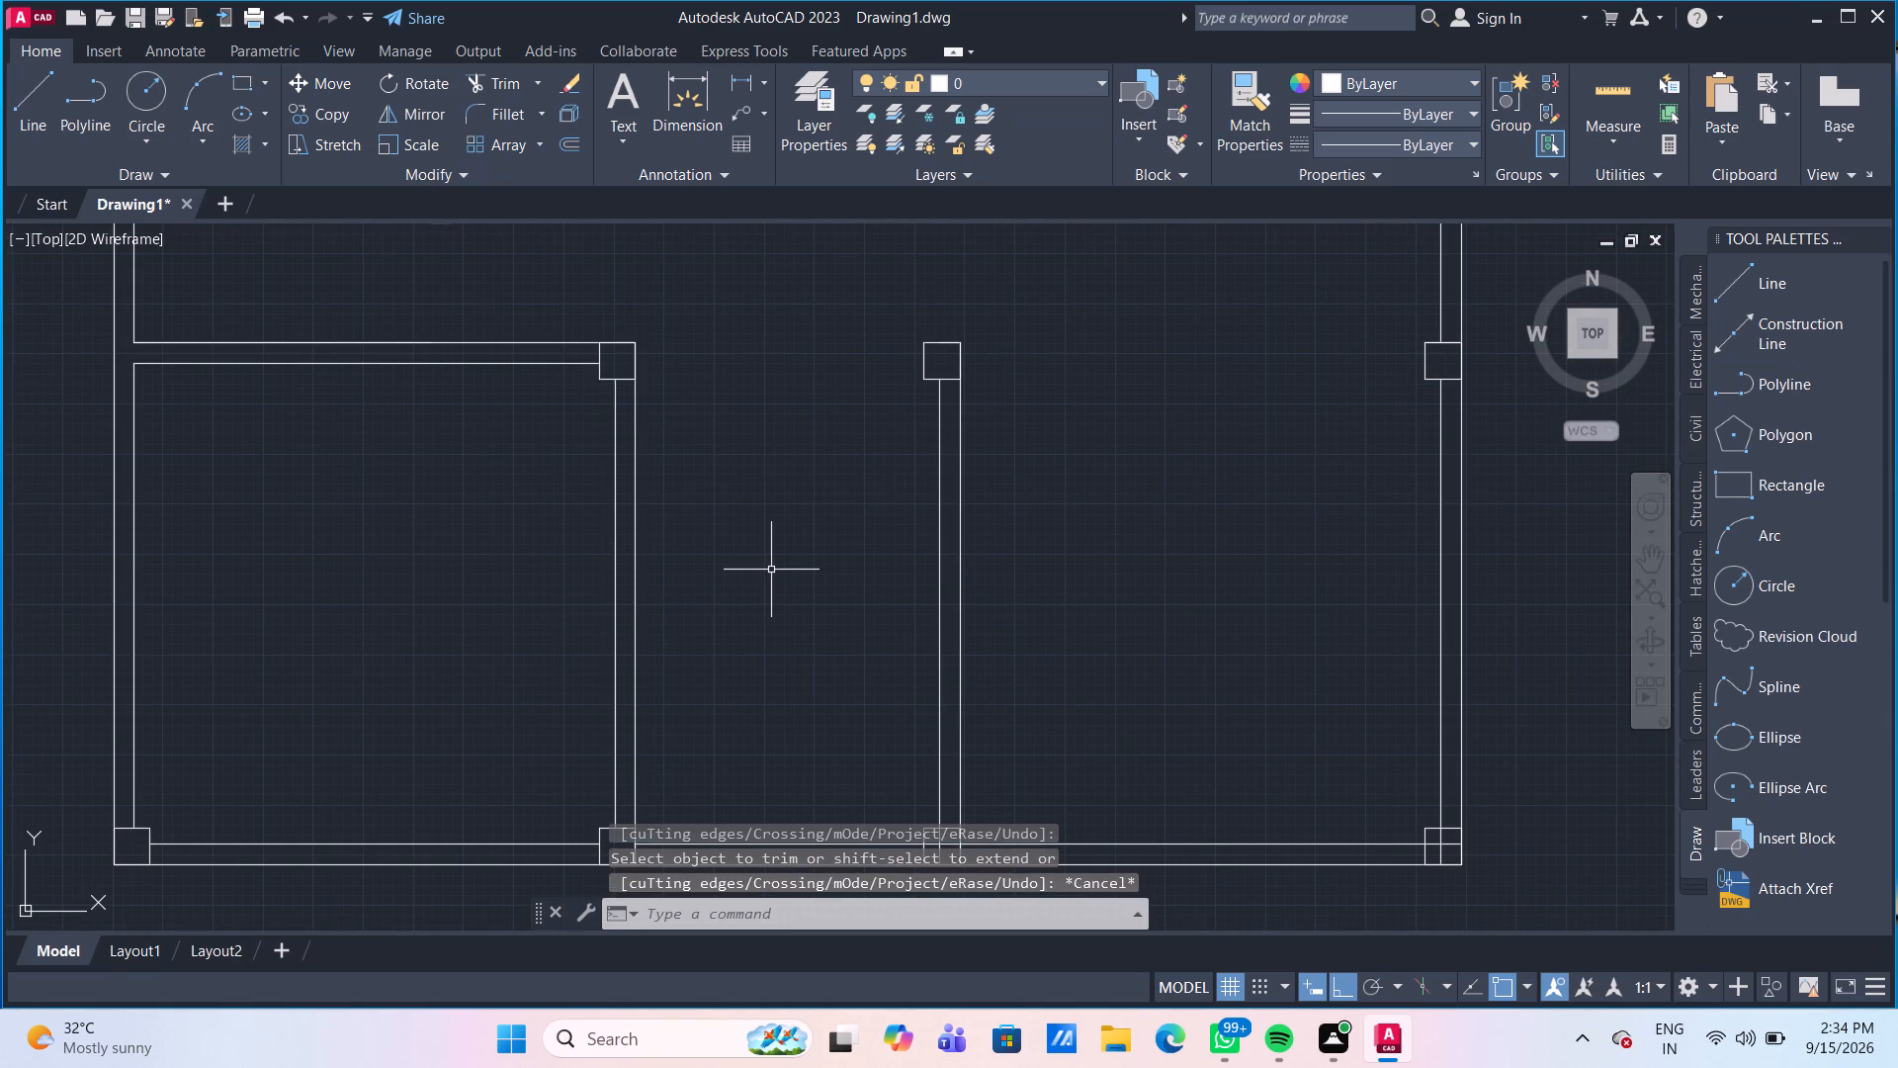
Draw a 5" line across the lower-left room's right wall, along the bottom edge of its upper junction square.
key(l)
key(Return)
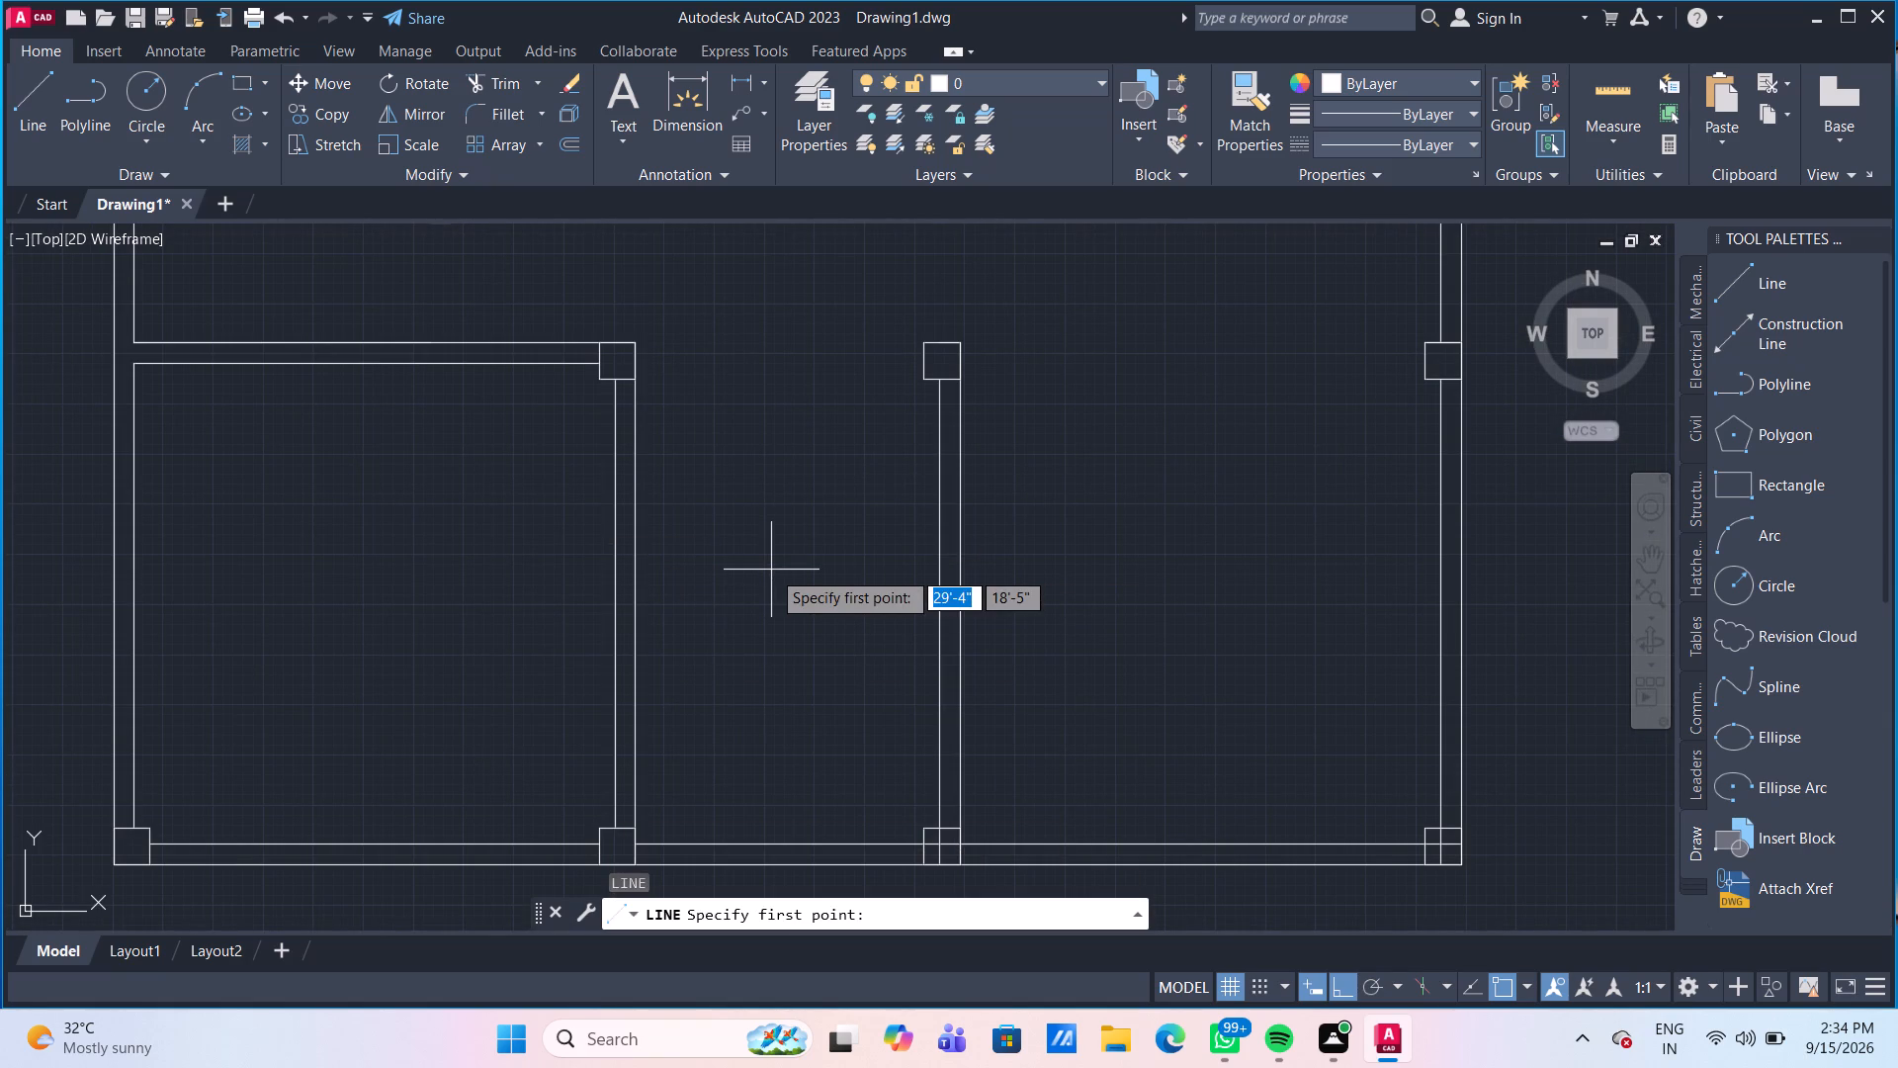
scroll(637, 372, up, 1)
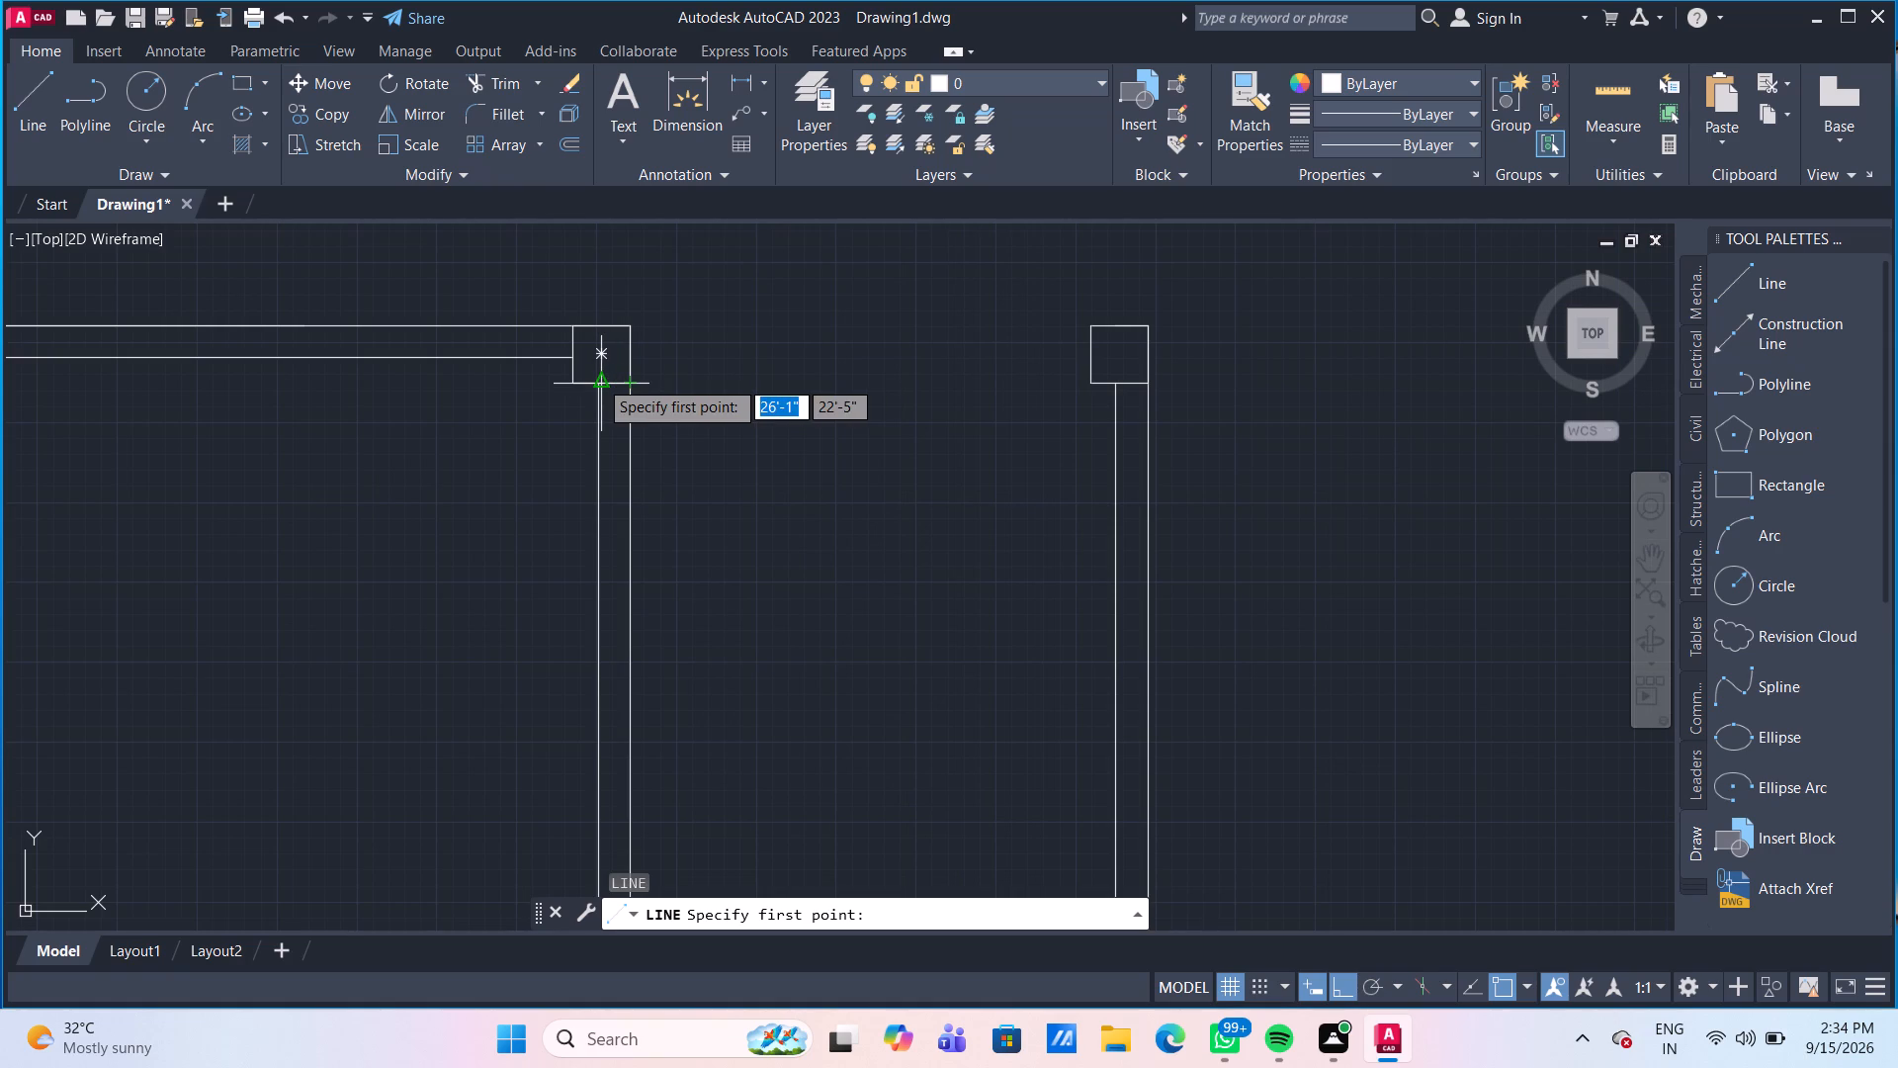
scroll(598, 379, up, 2)
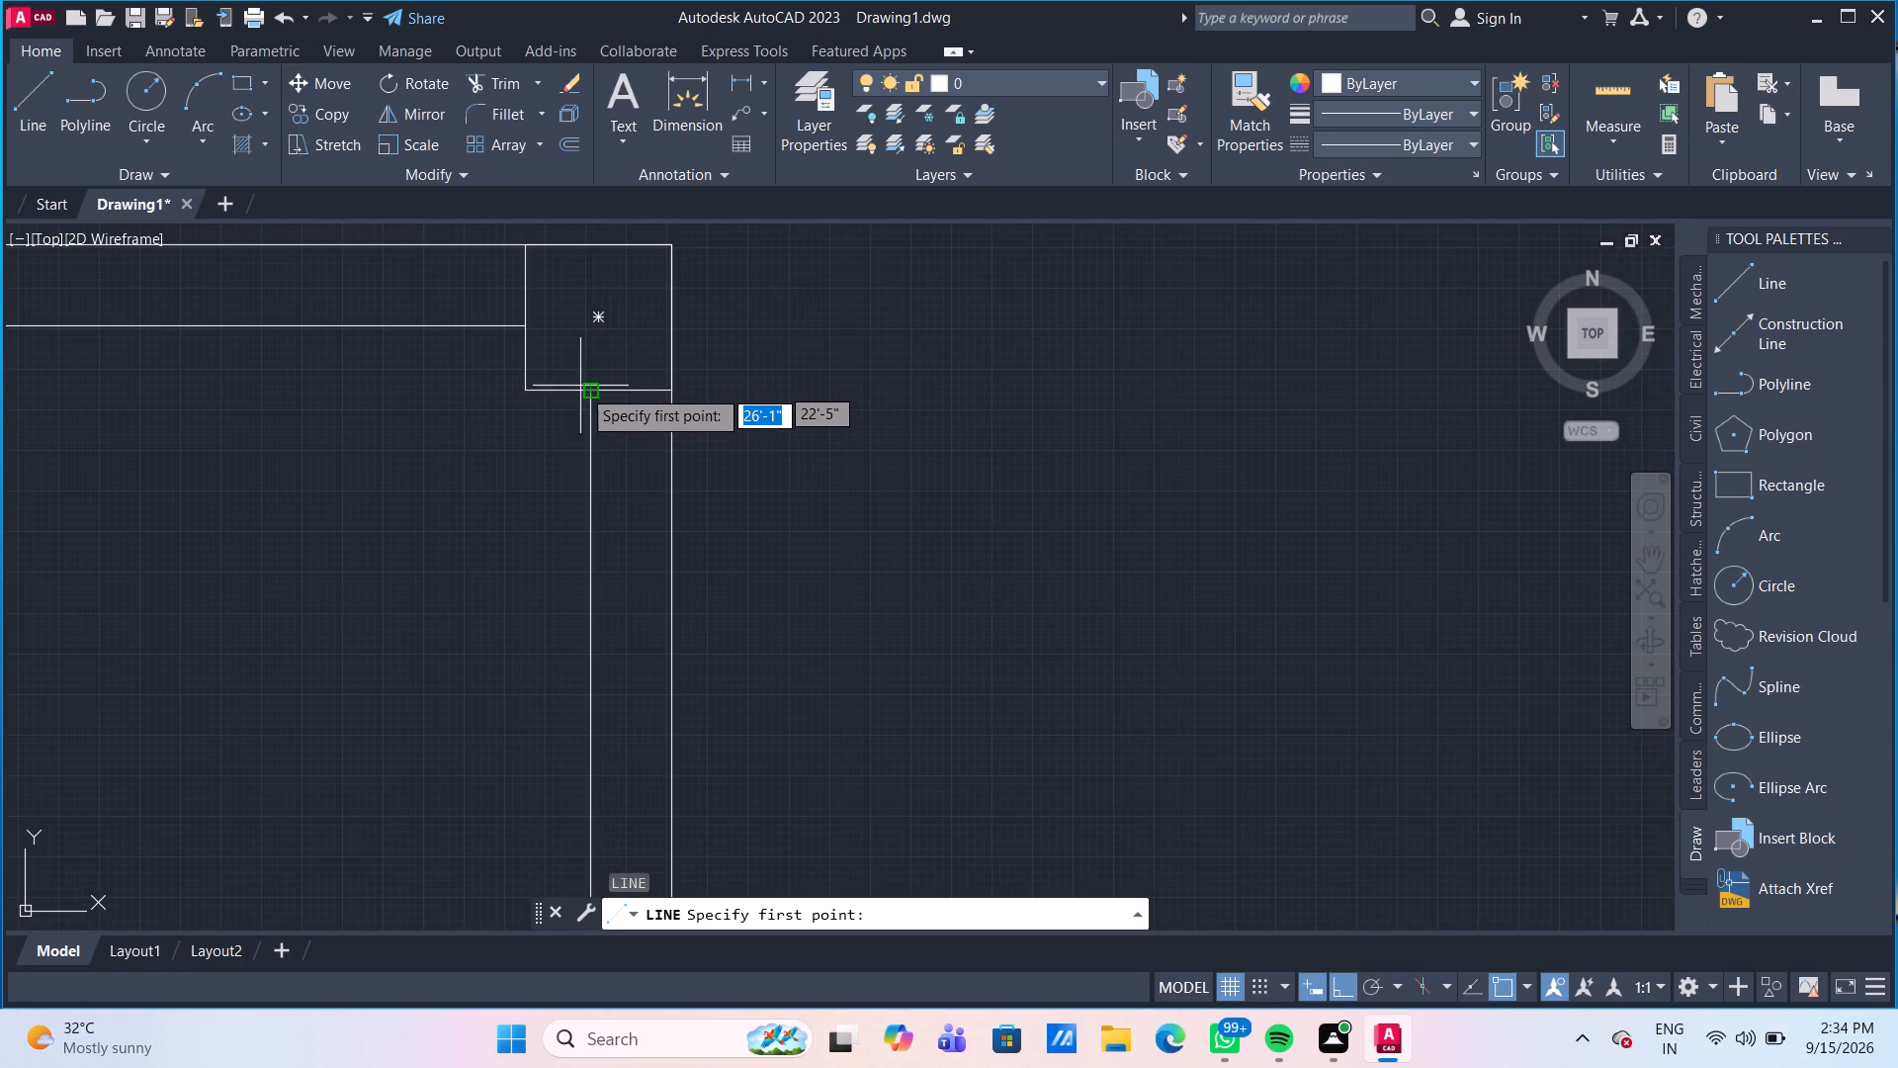
click(589, 396)
click(676, 387)
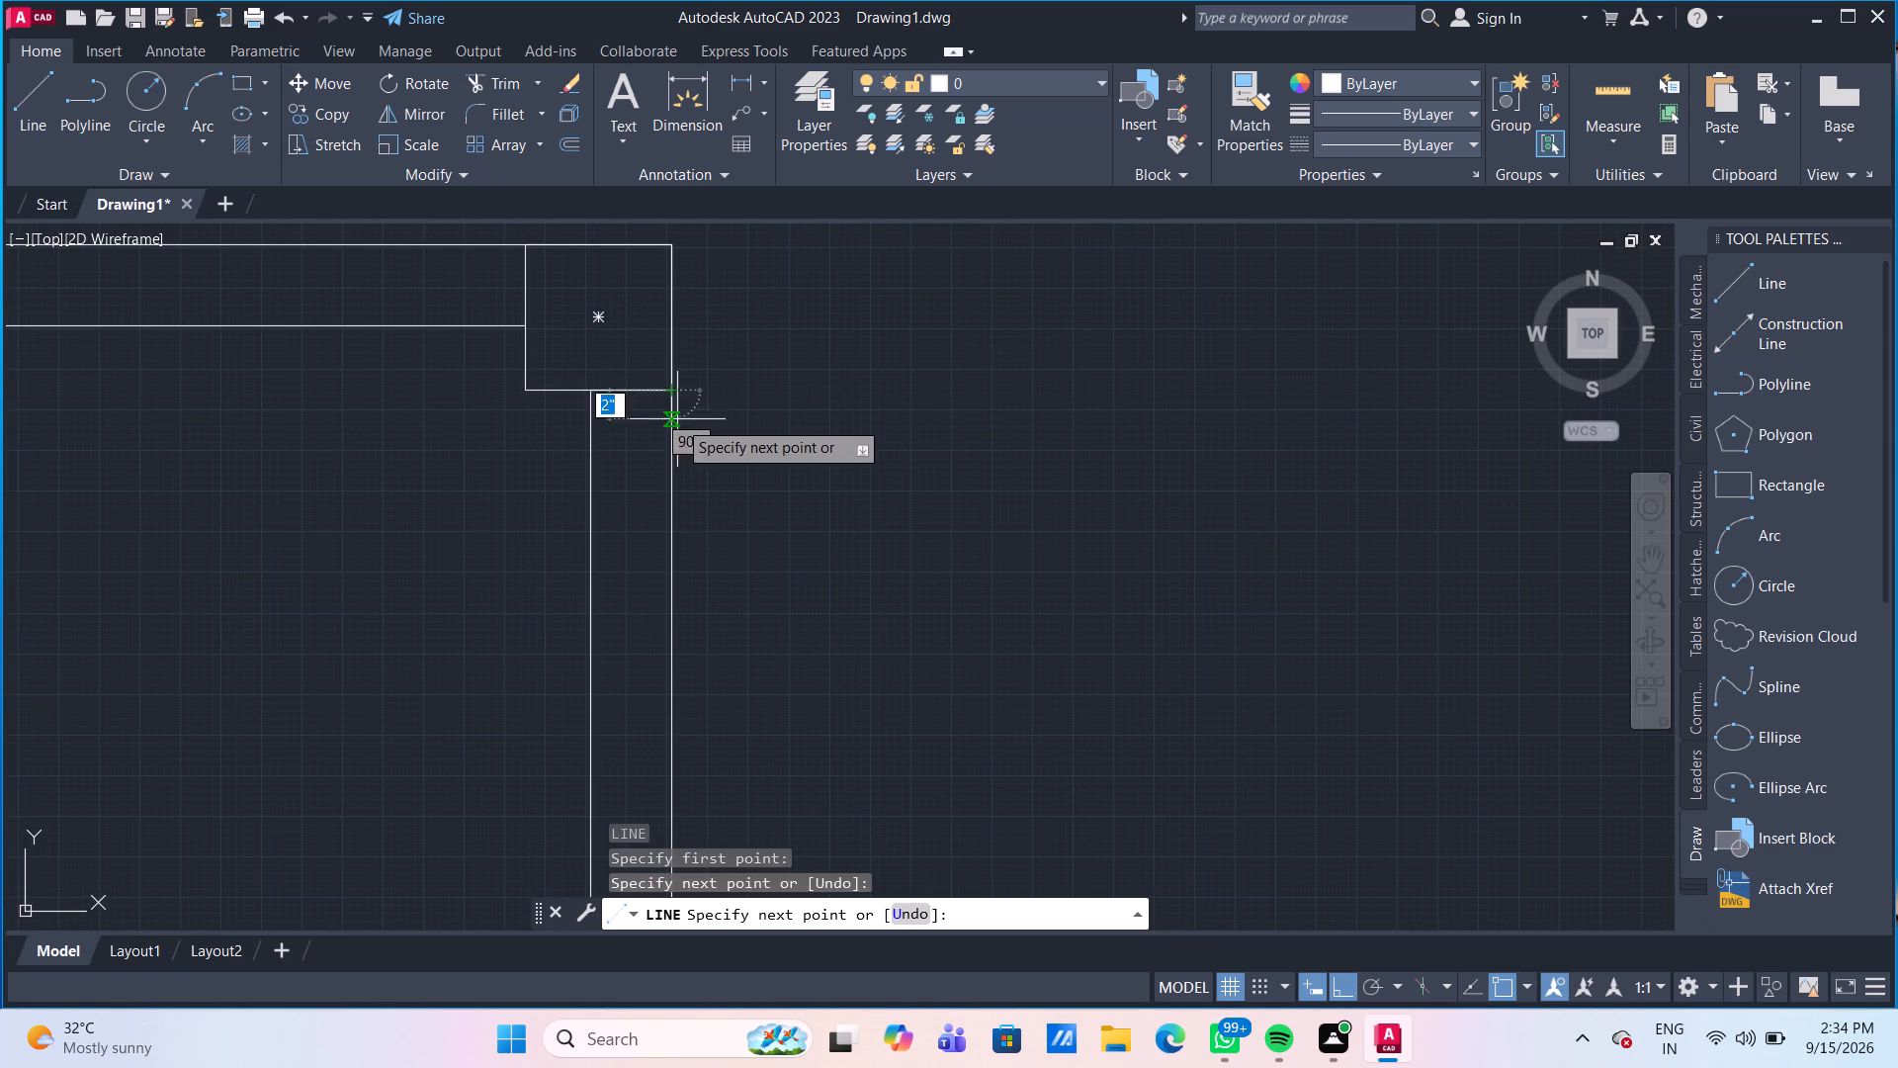
key(Return)
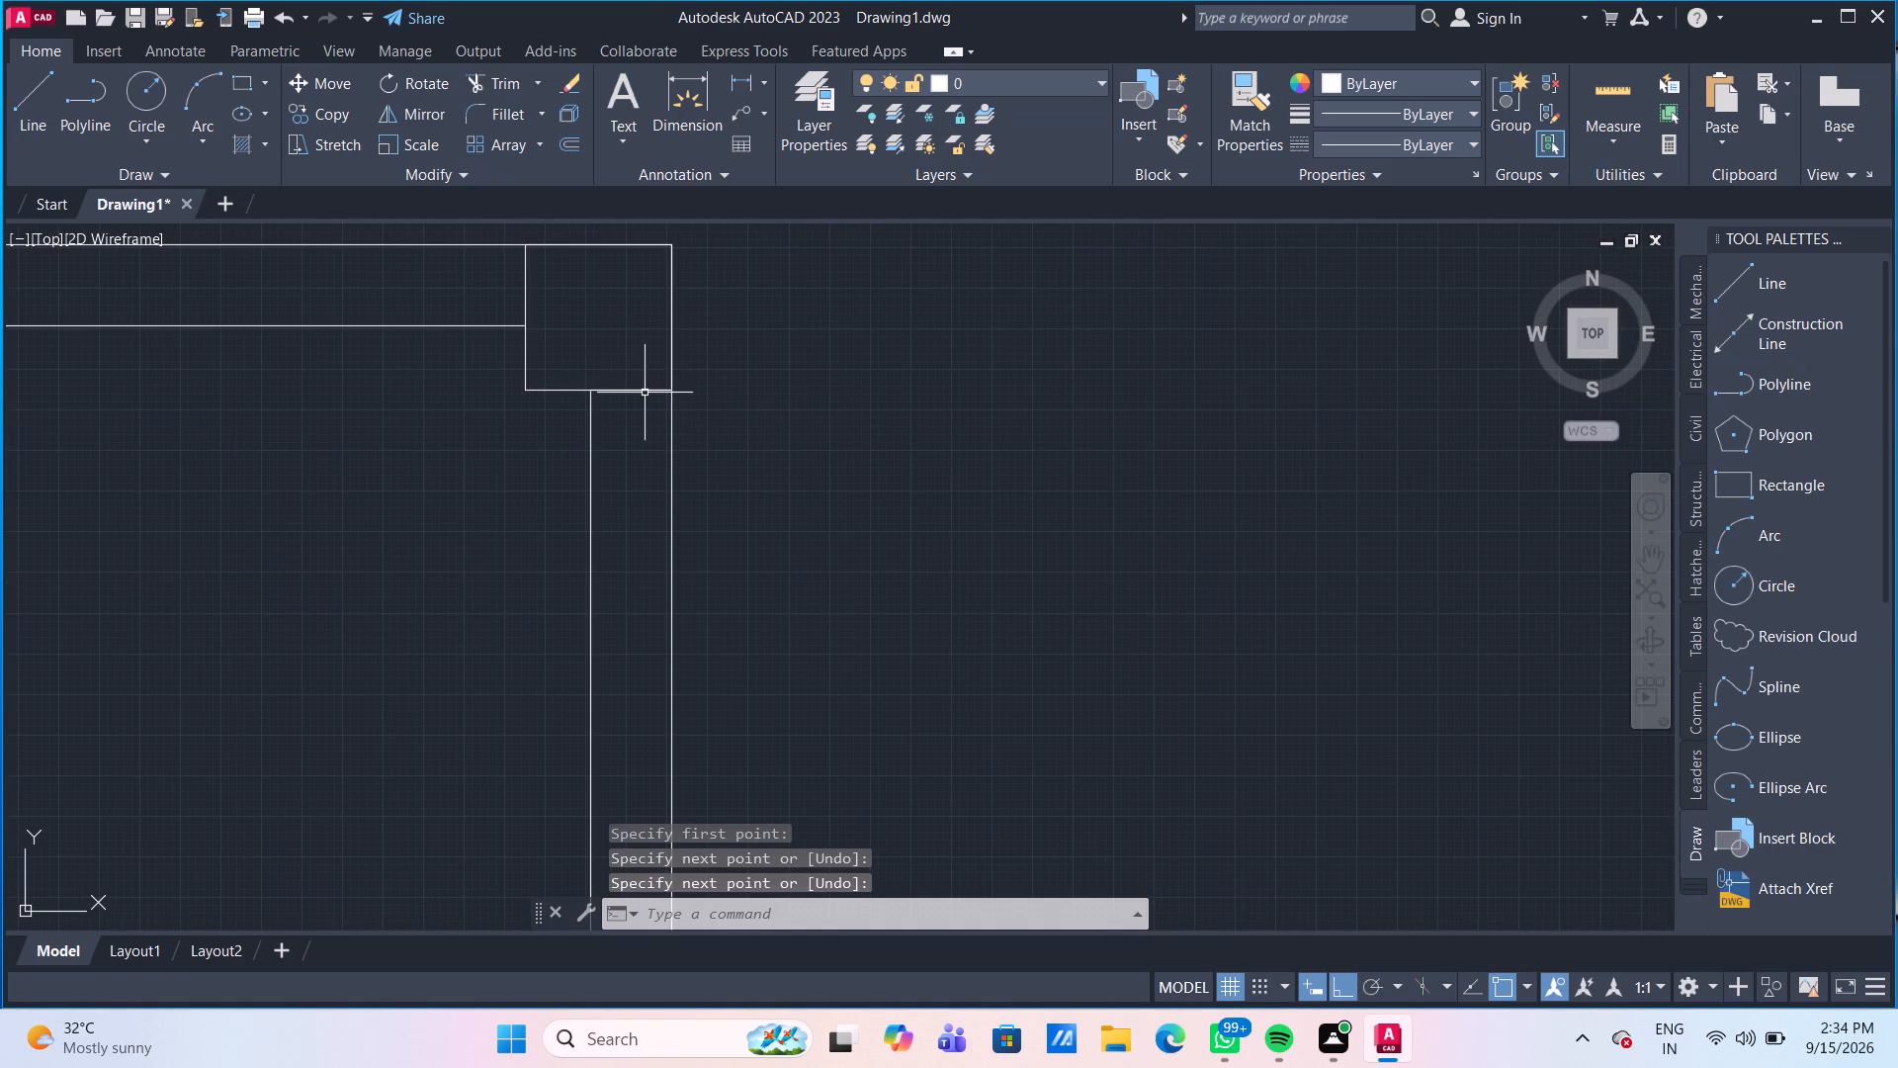
Move the 5" cross line 3' down along the lower-left room's right wall, away from the upper junction square.
click(642, 391)
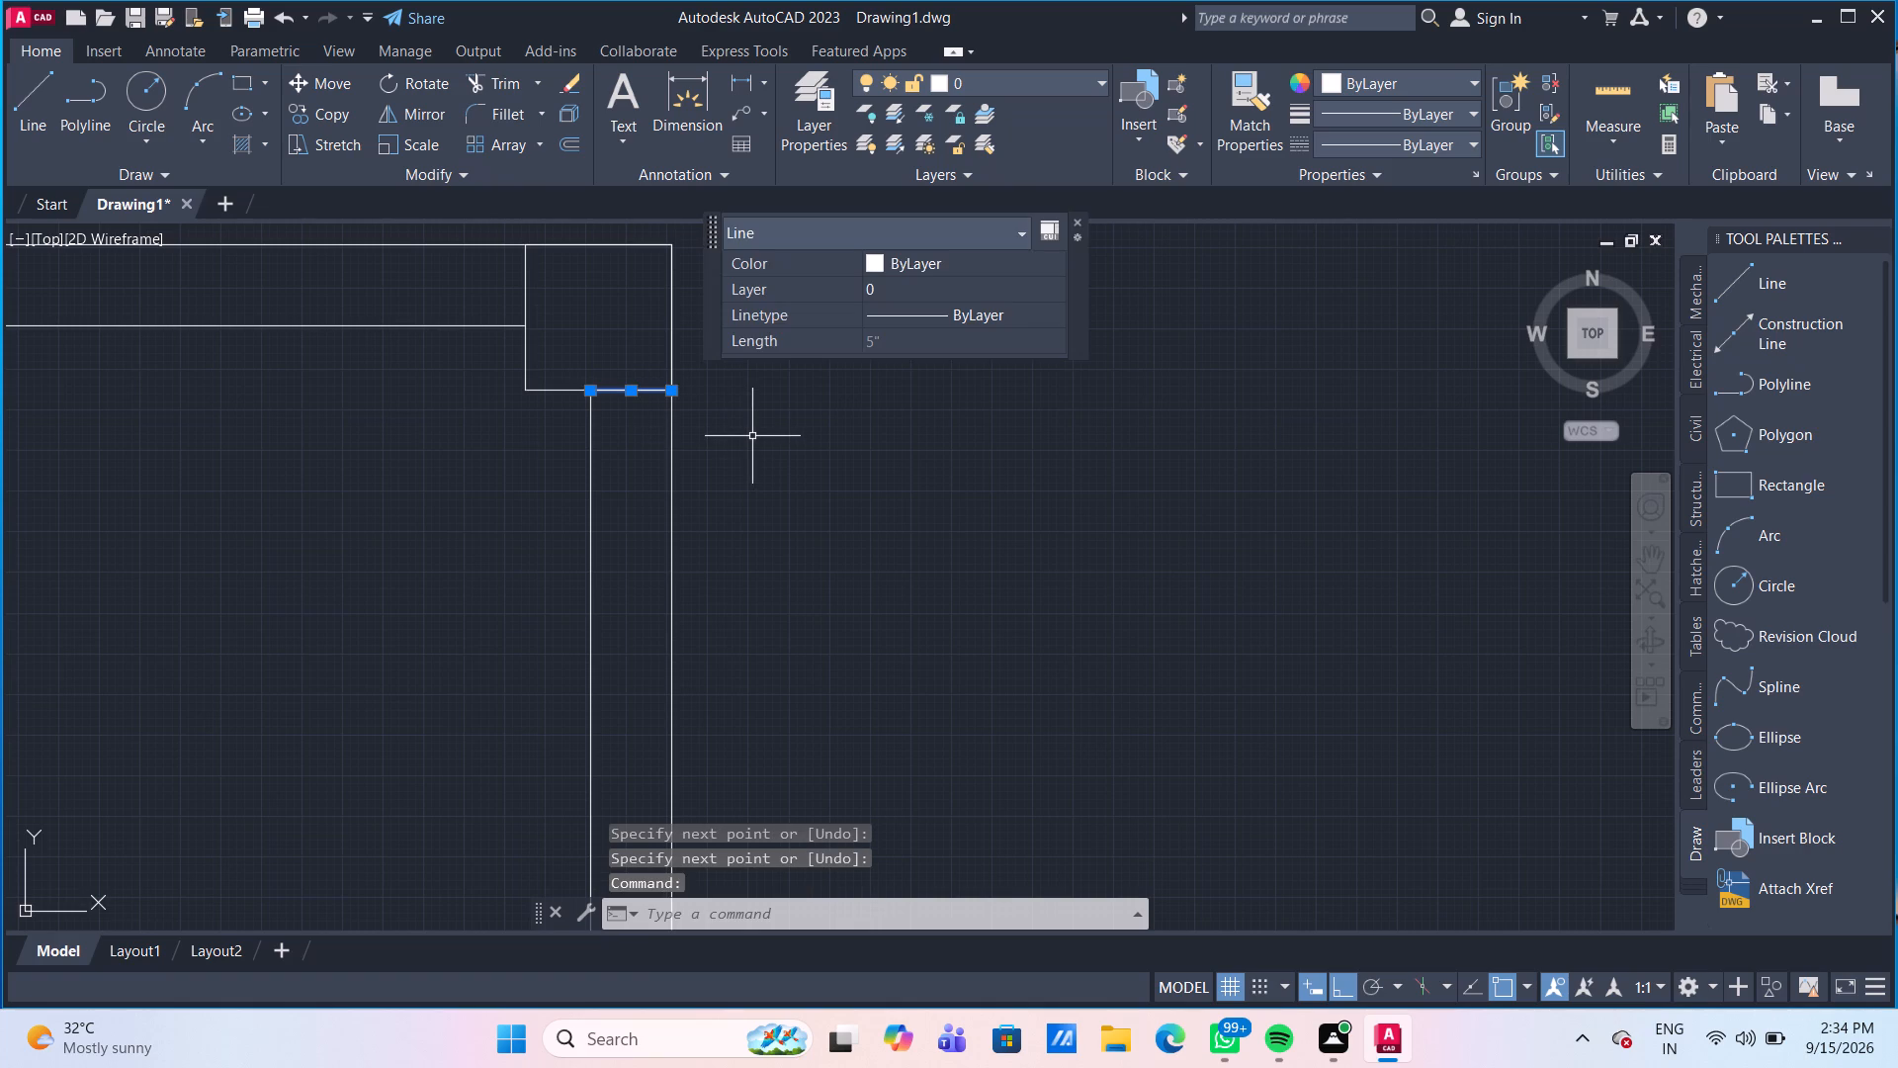
key(m)
key(Return)
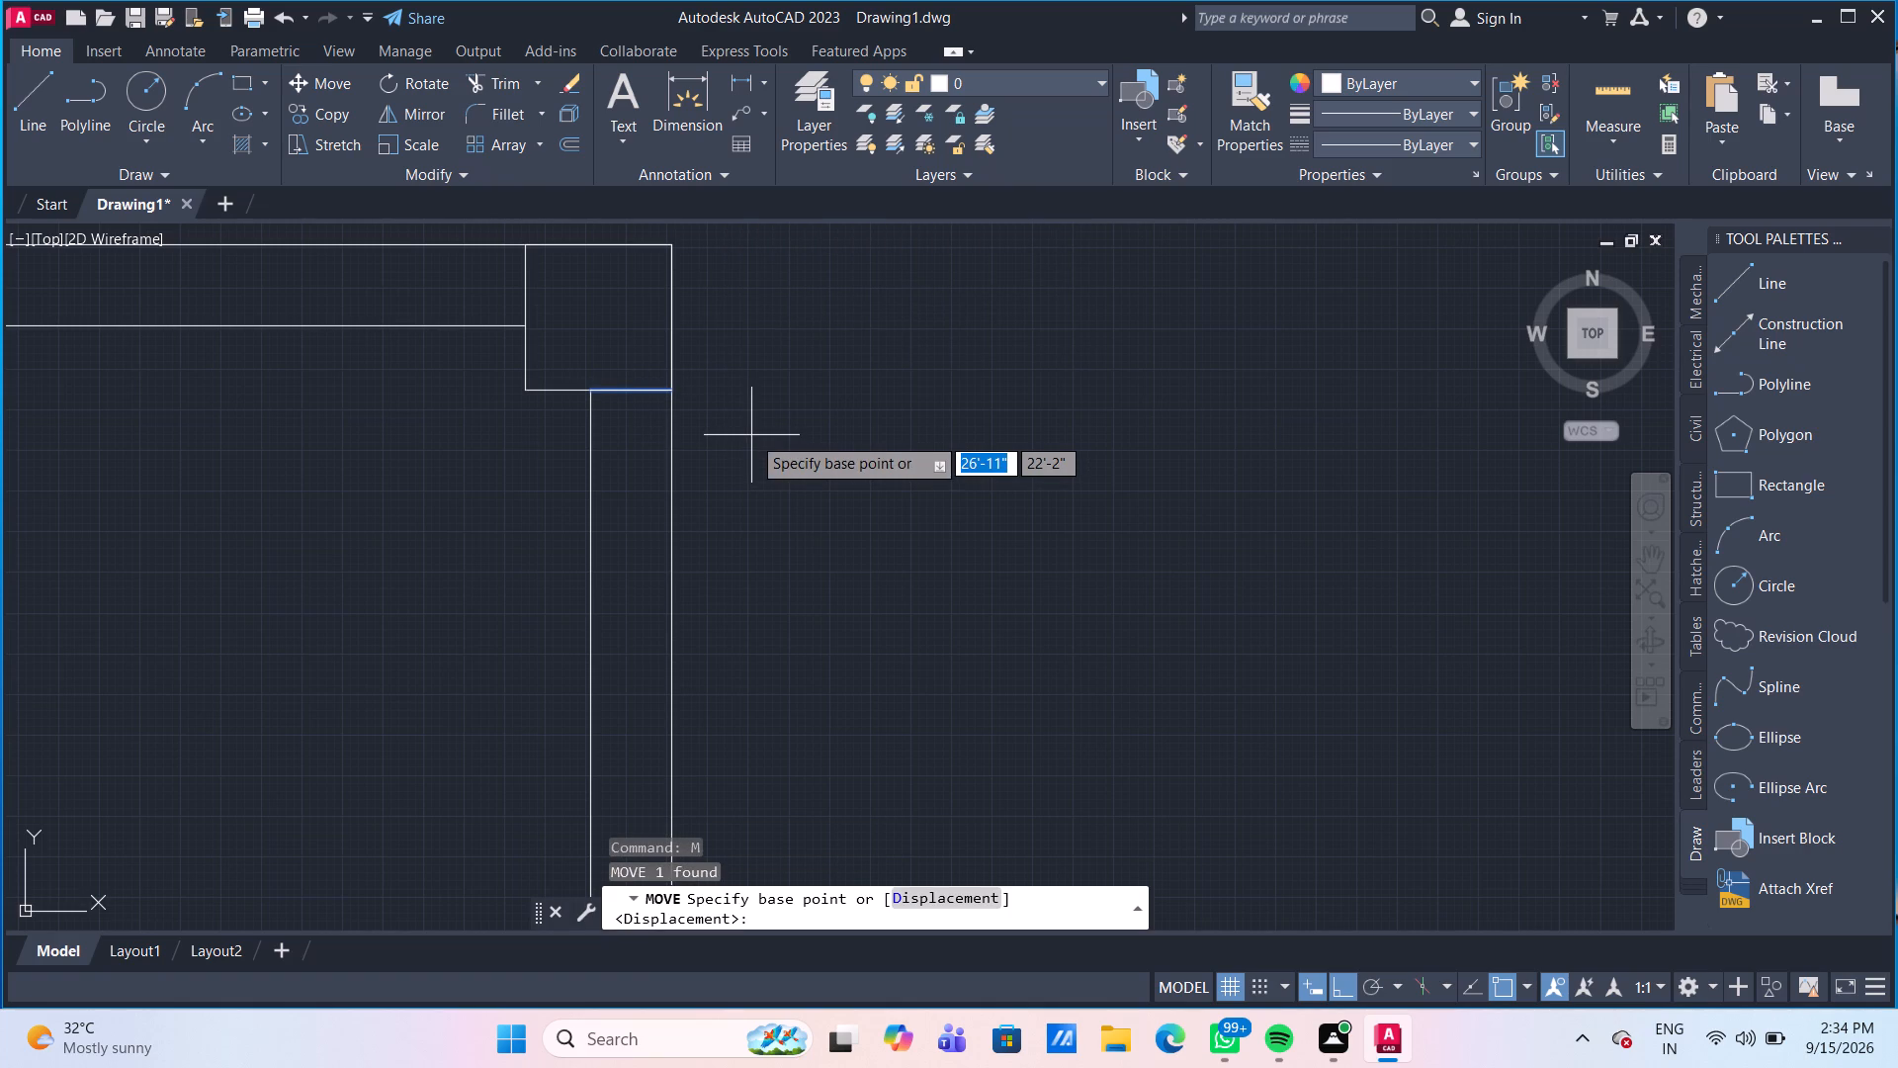
click(670, 393)
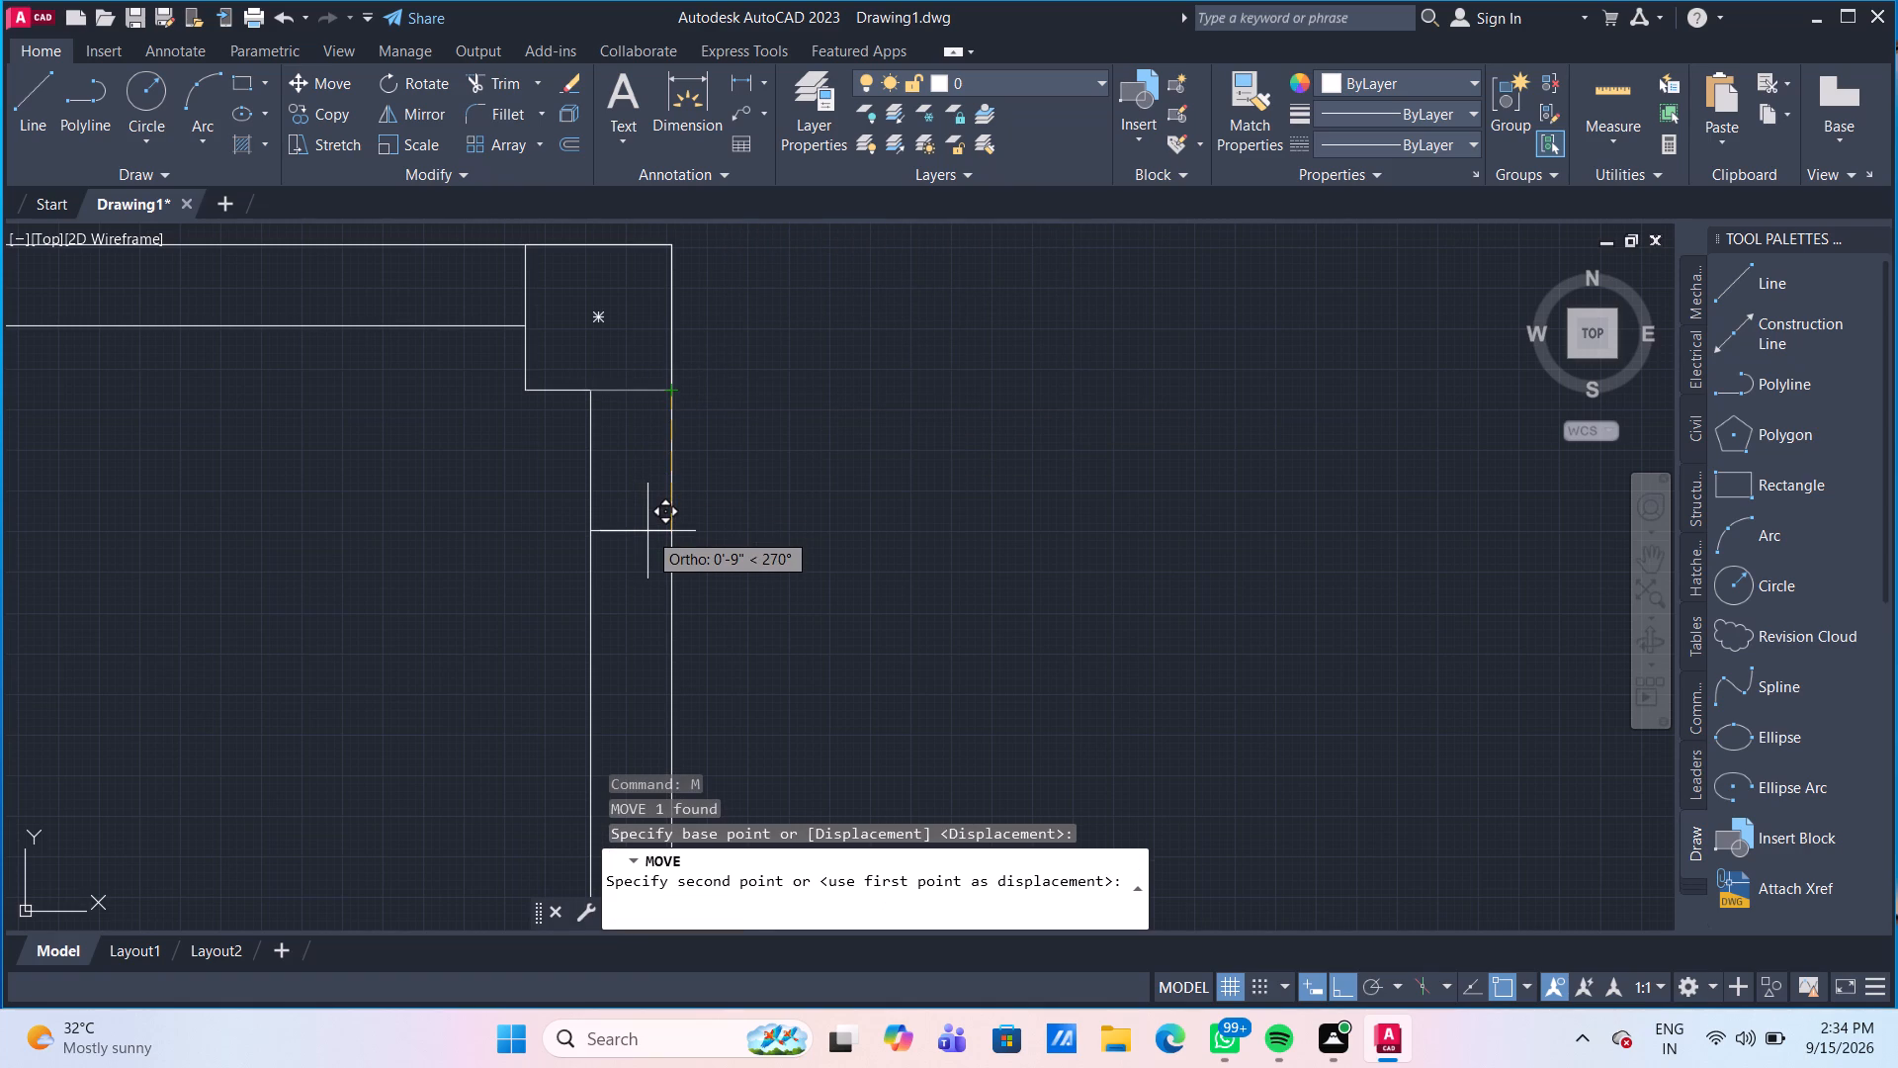
text(3')
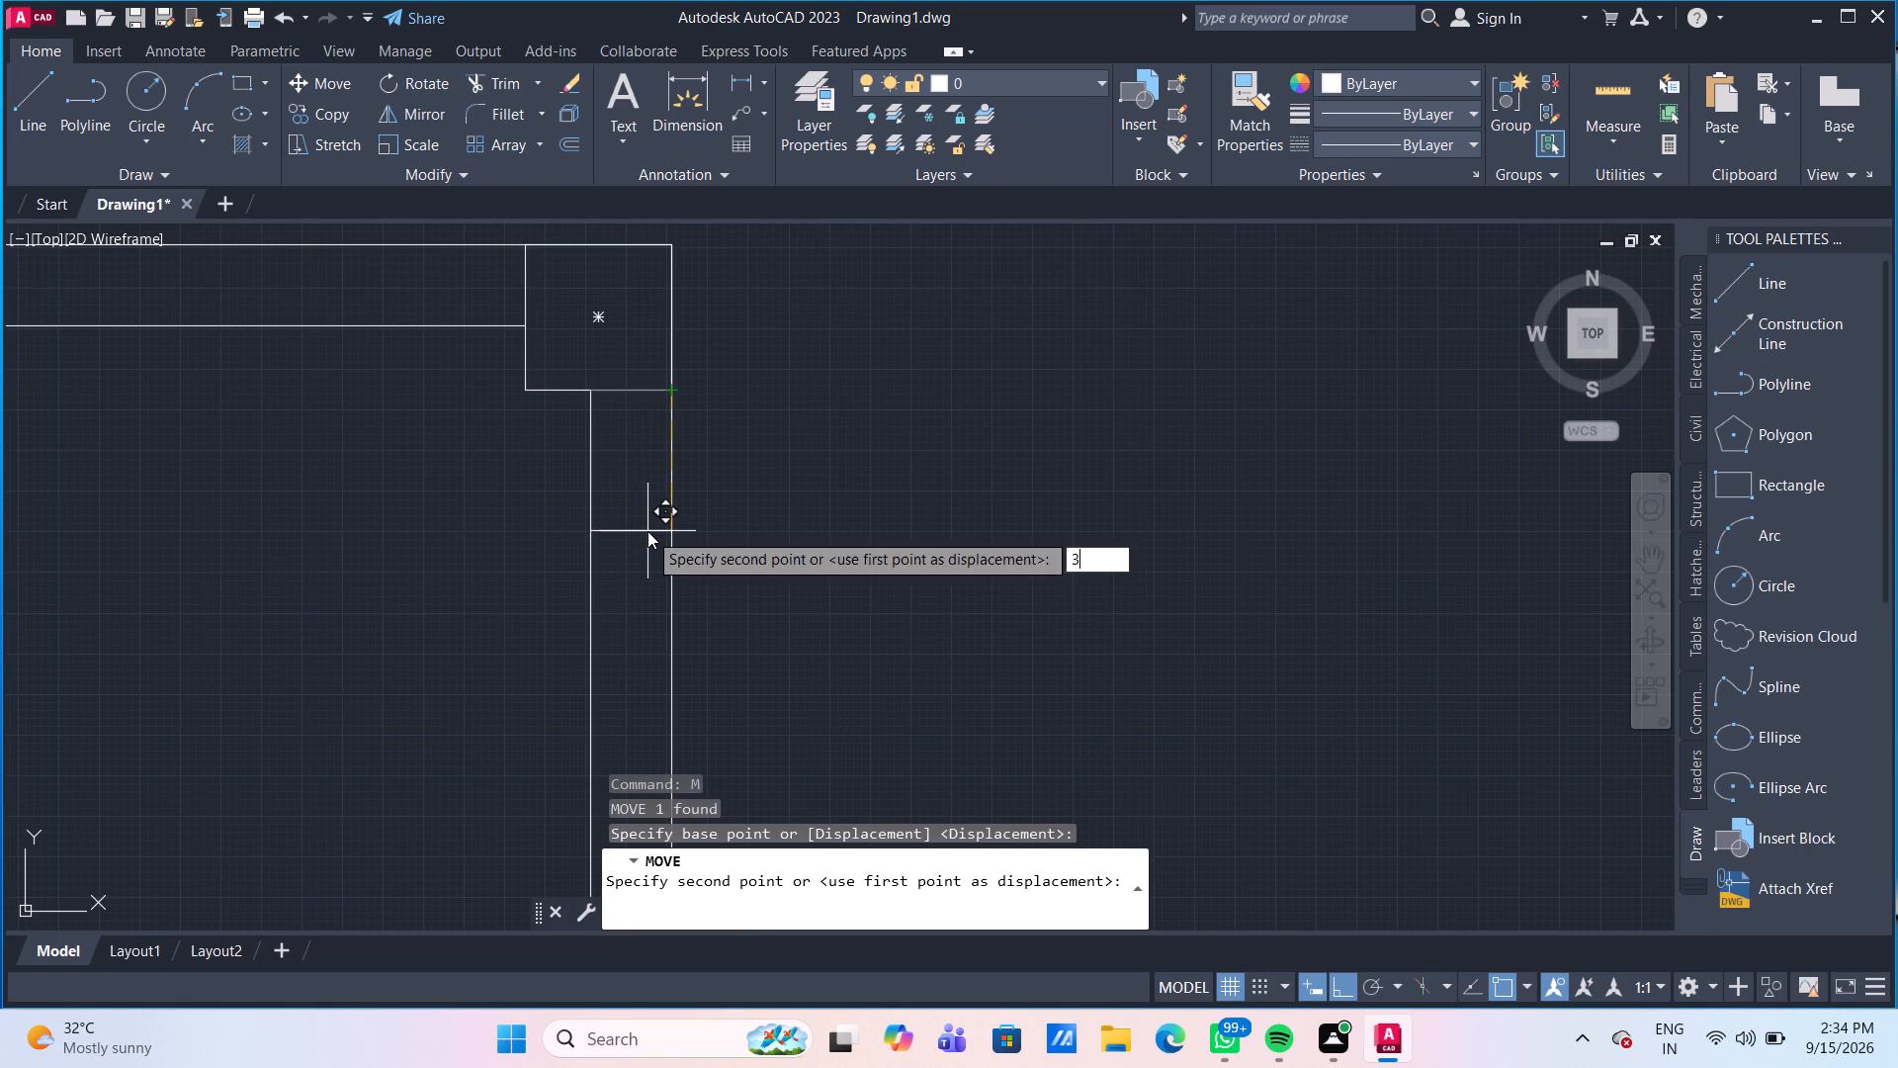
key(Return)
Trim both lines of the lower-left room's right wall between the upper junction square and the cross line to form a 3' opening.
scroll(647, 531, down, 2)
middle_drag(681, 564, 679, 558)
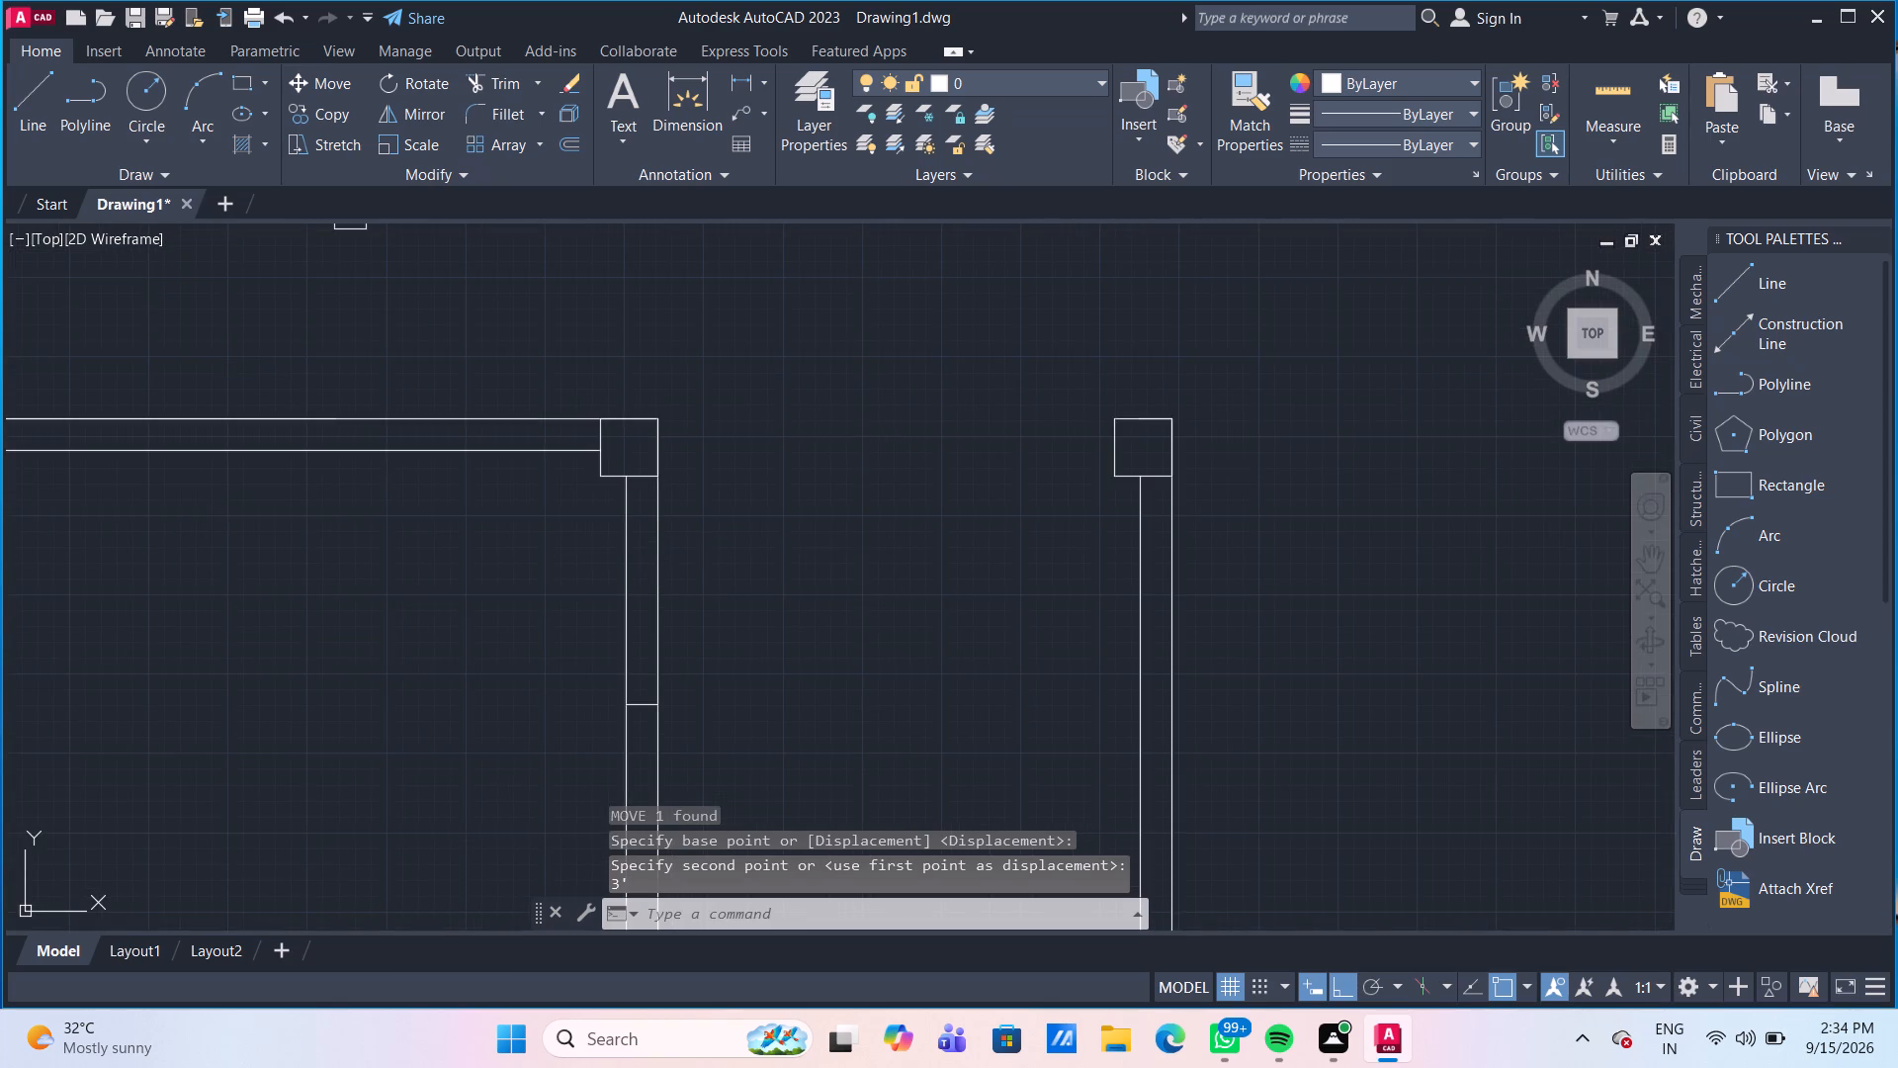
middle_drag(679, 558, 636, 484)
scroll(636, 484, down, 1)
text(TR)
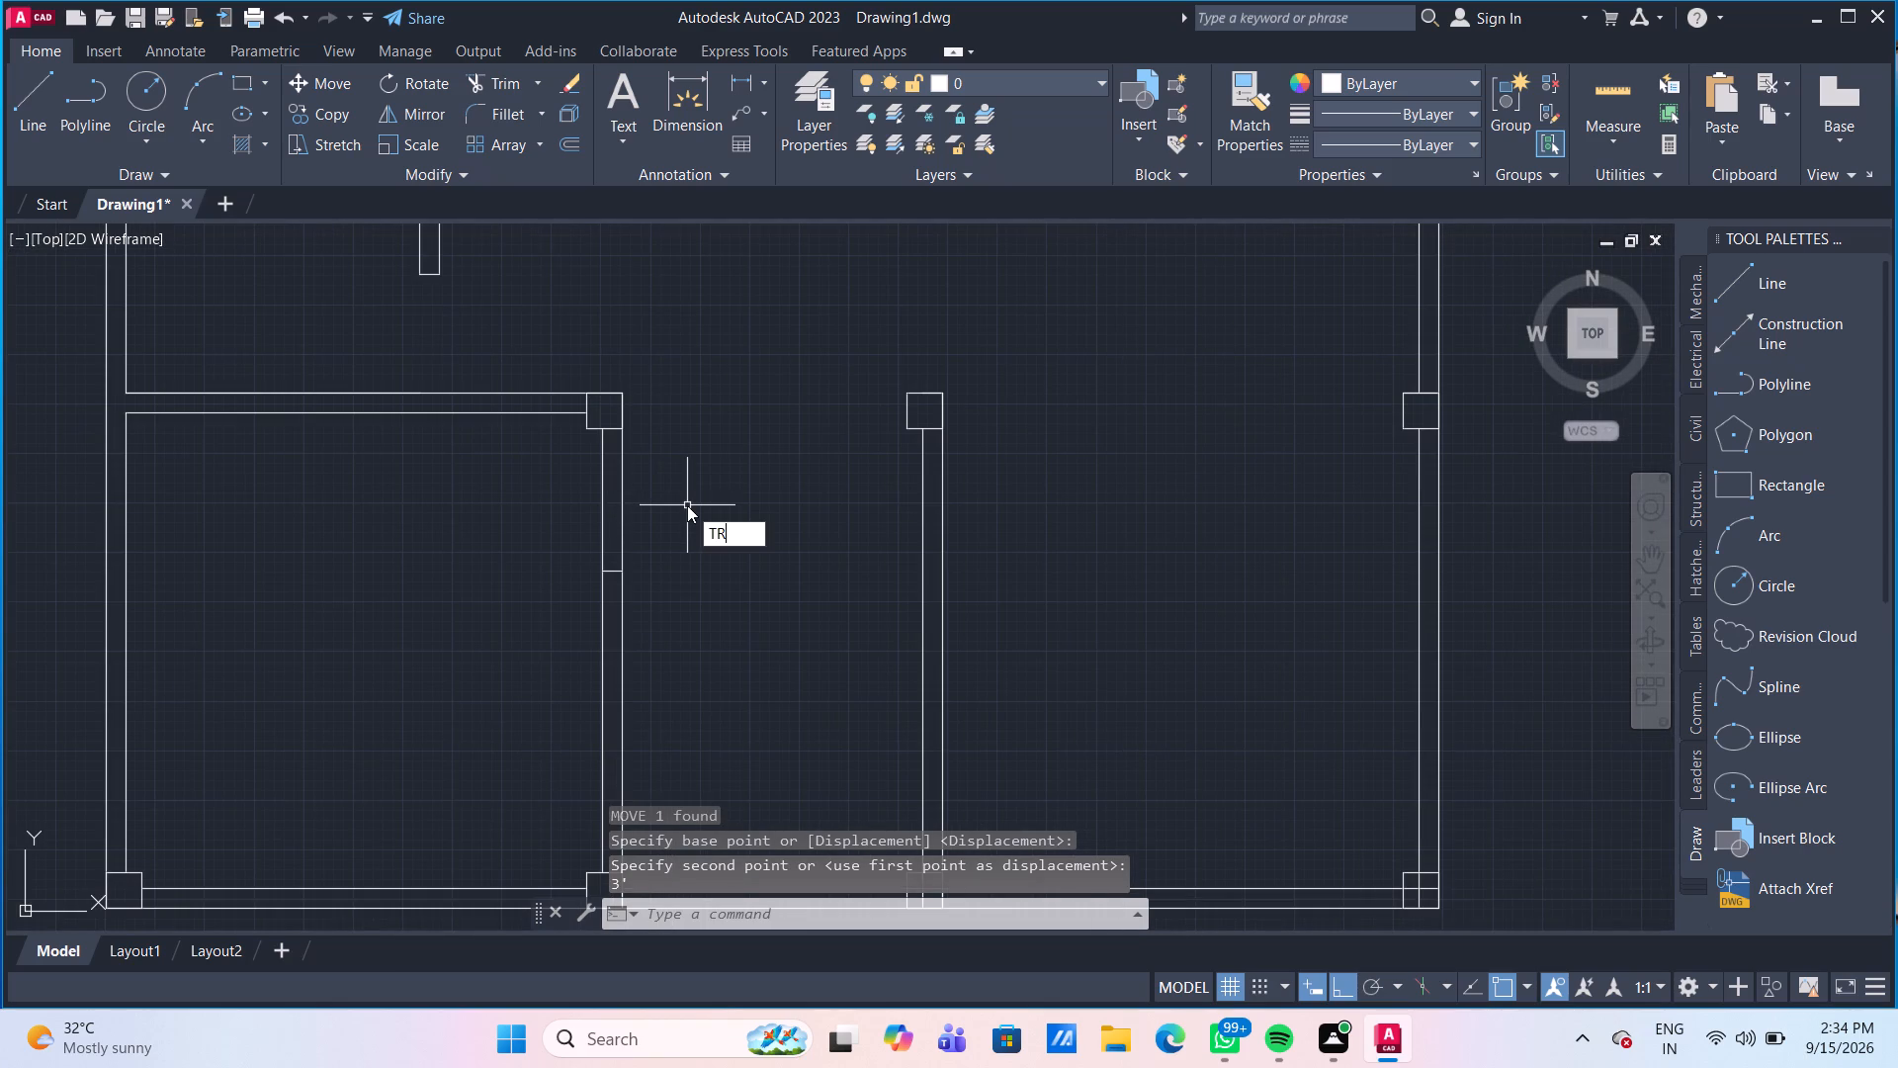
key(Return)
drag(683, 508, 674, 509)
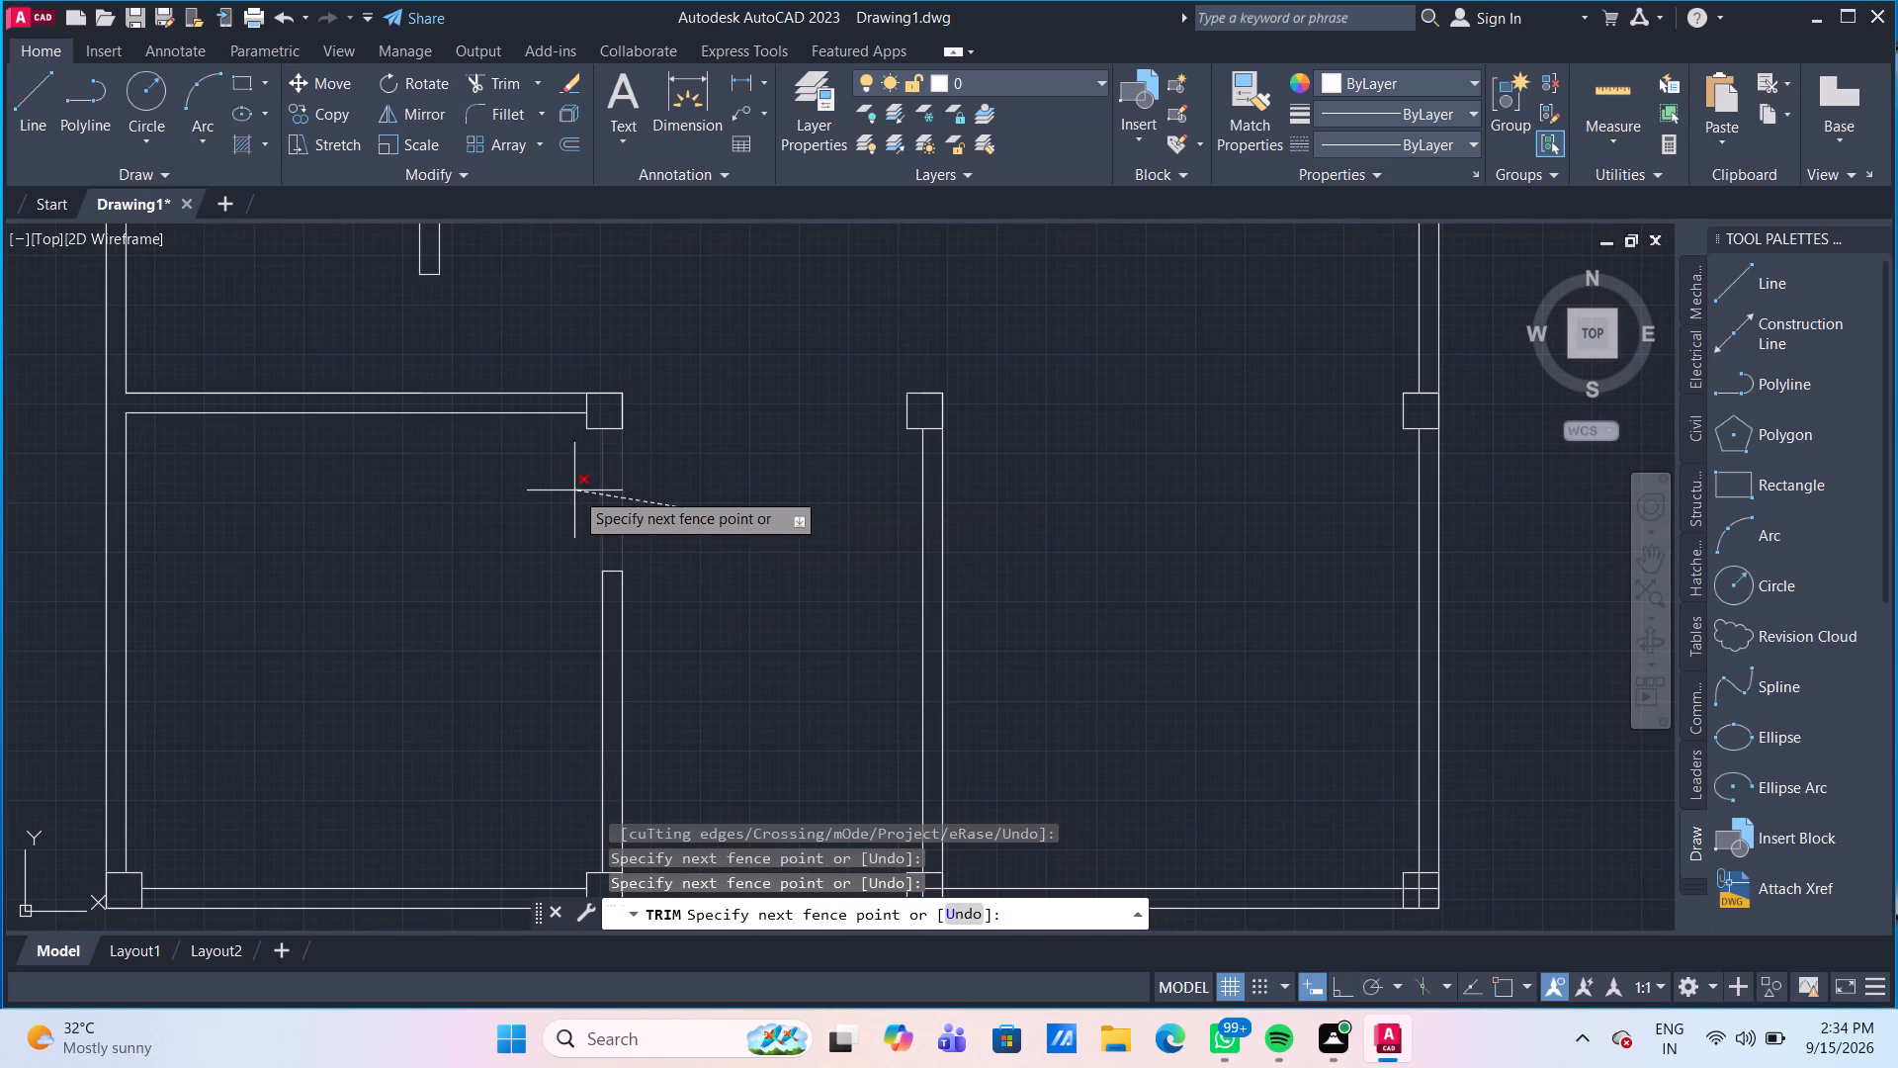
click(574, 490)
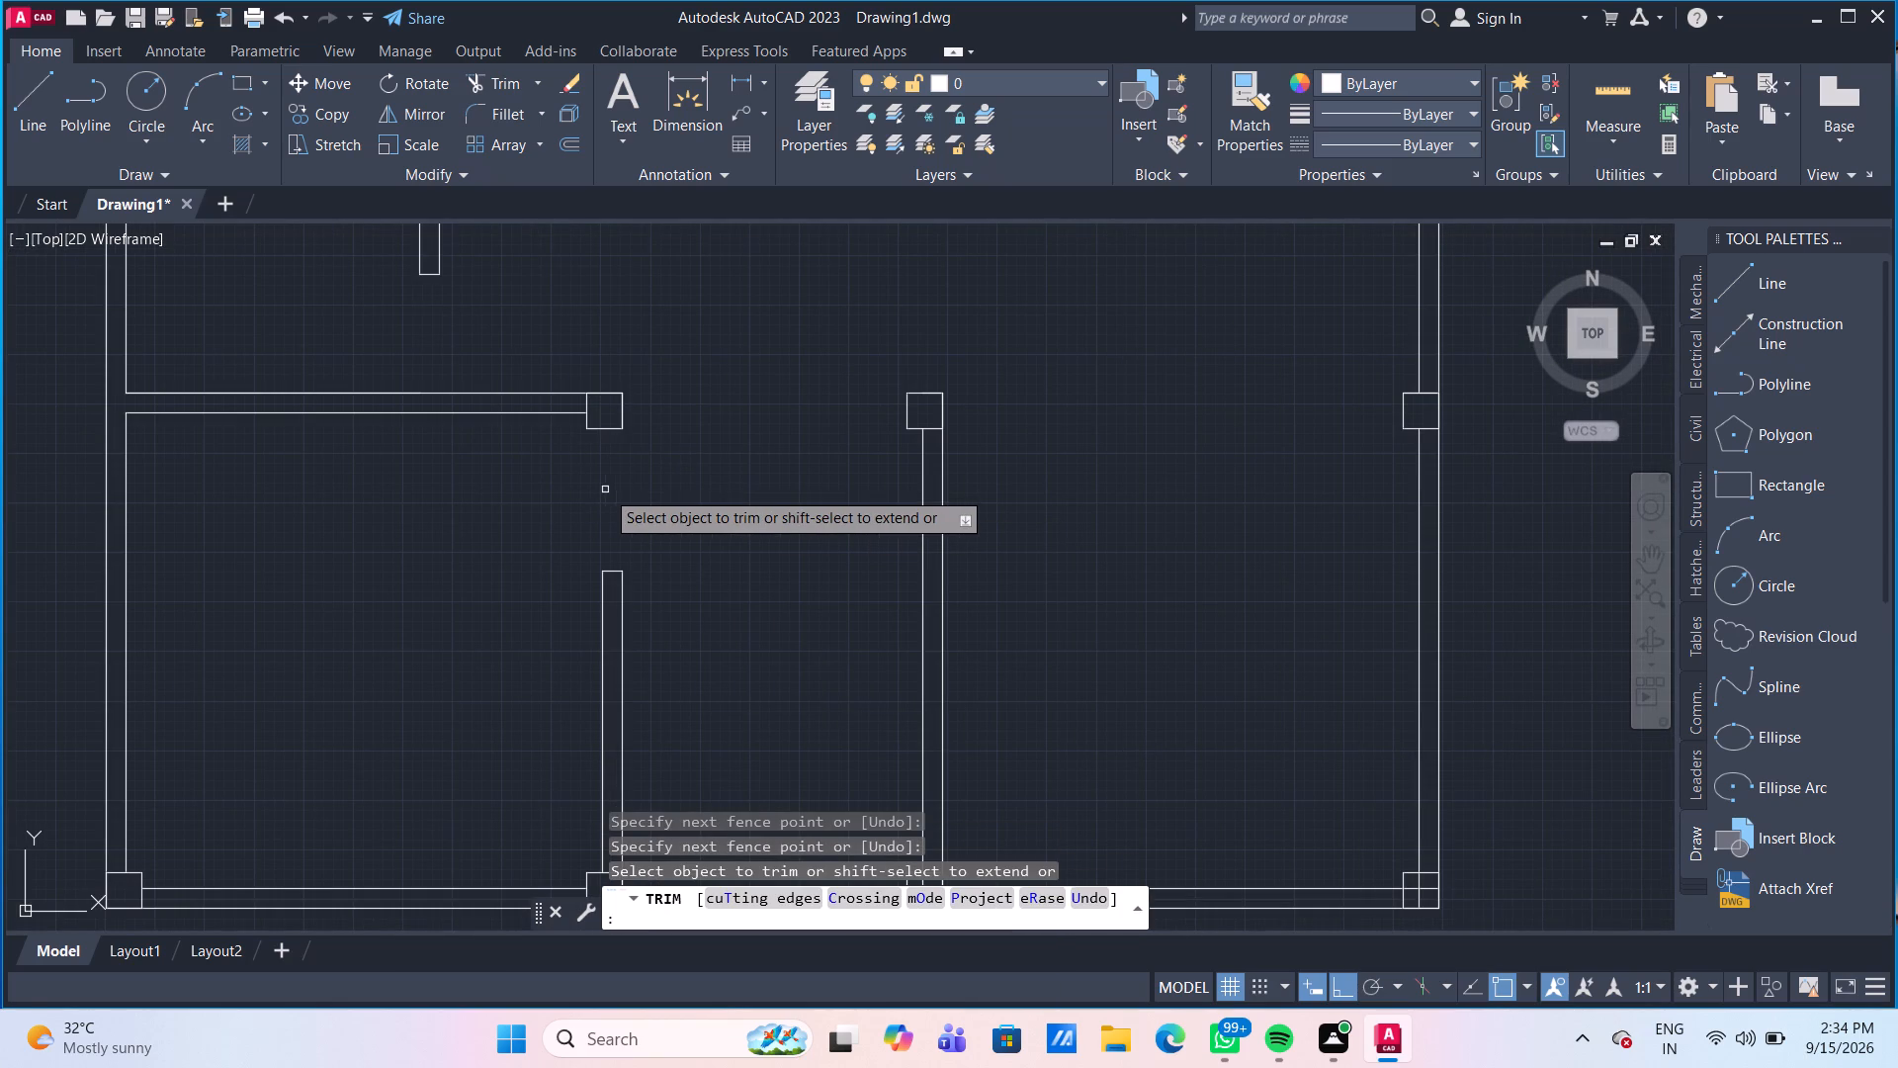
Draw a 9'5" guide line rightward from the top right corner of the lower-left room's upper-right junction square, ending with a short upward segment.
scroll(703, 554, down, 2)
middle_drag(723, 577, 507, 496)
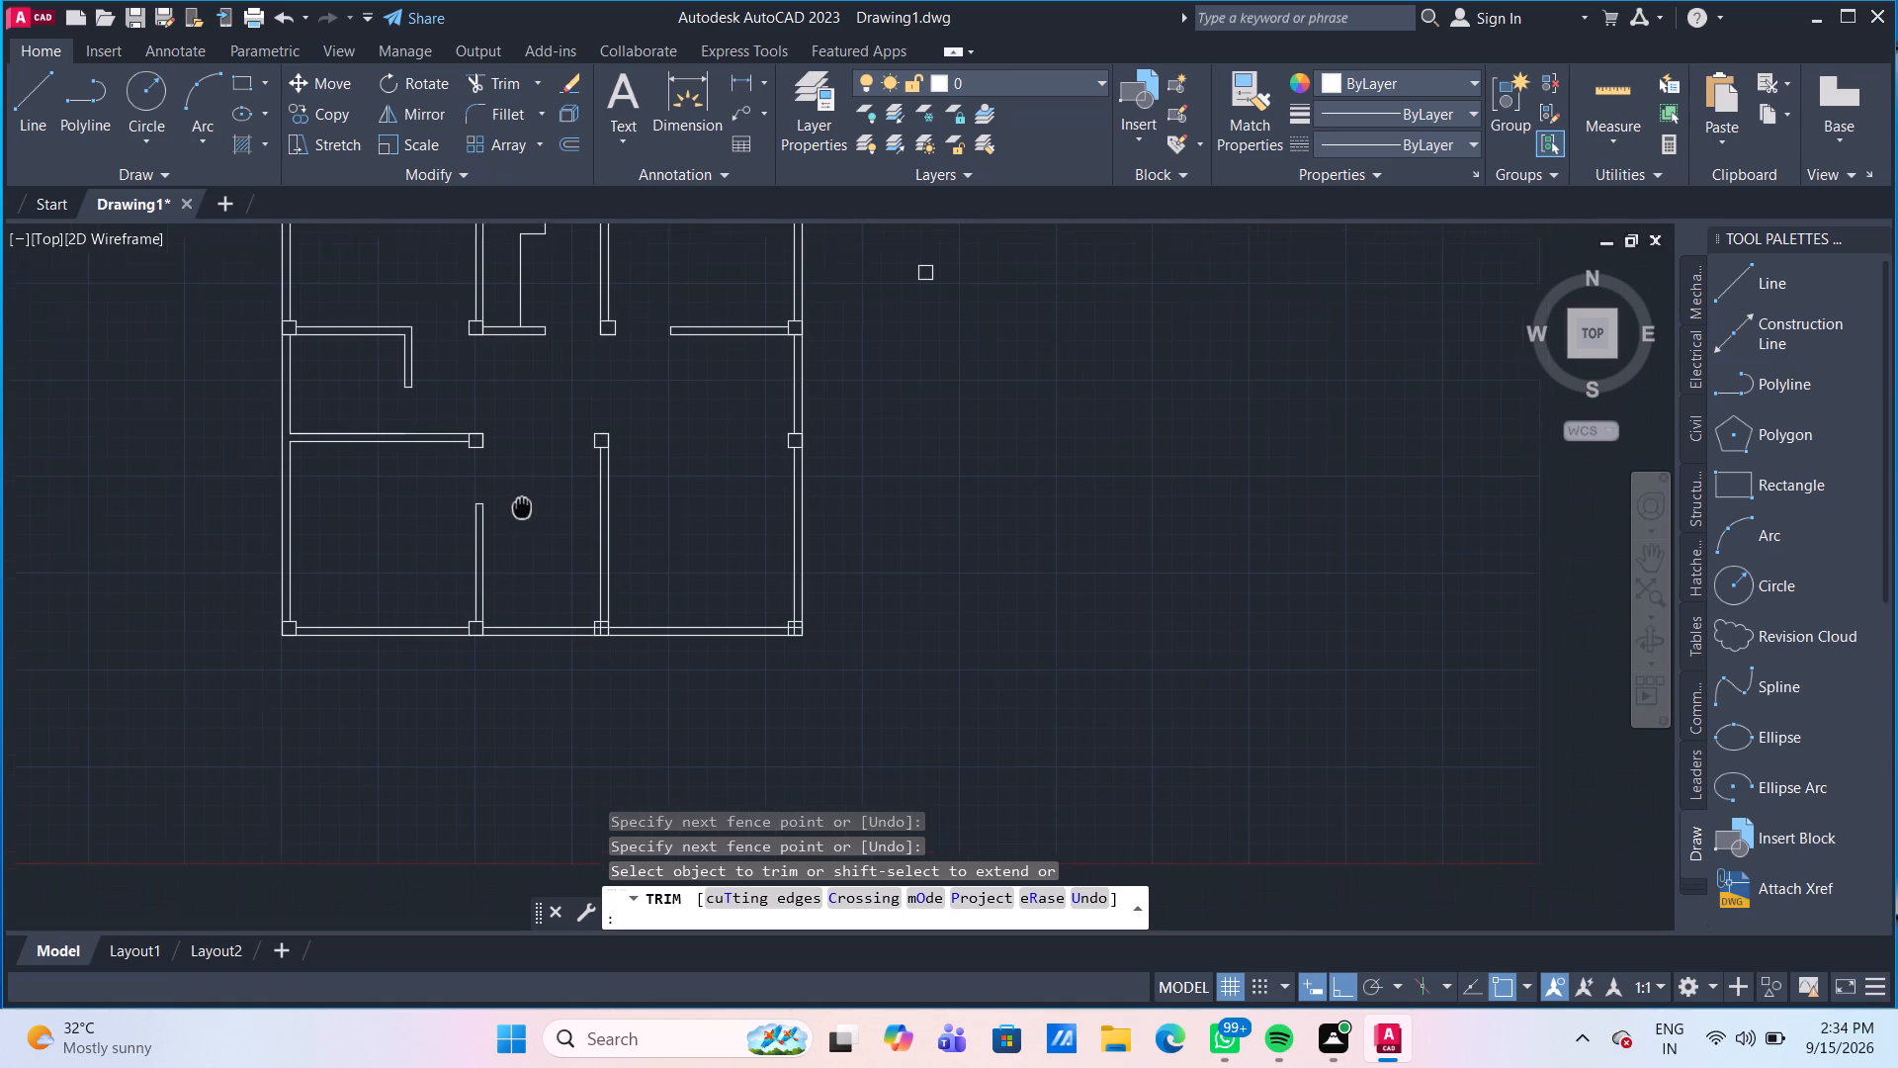
middle_drag(507, 496, 504, 496)
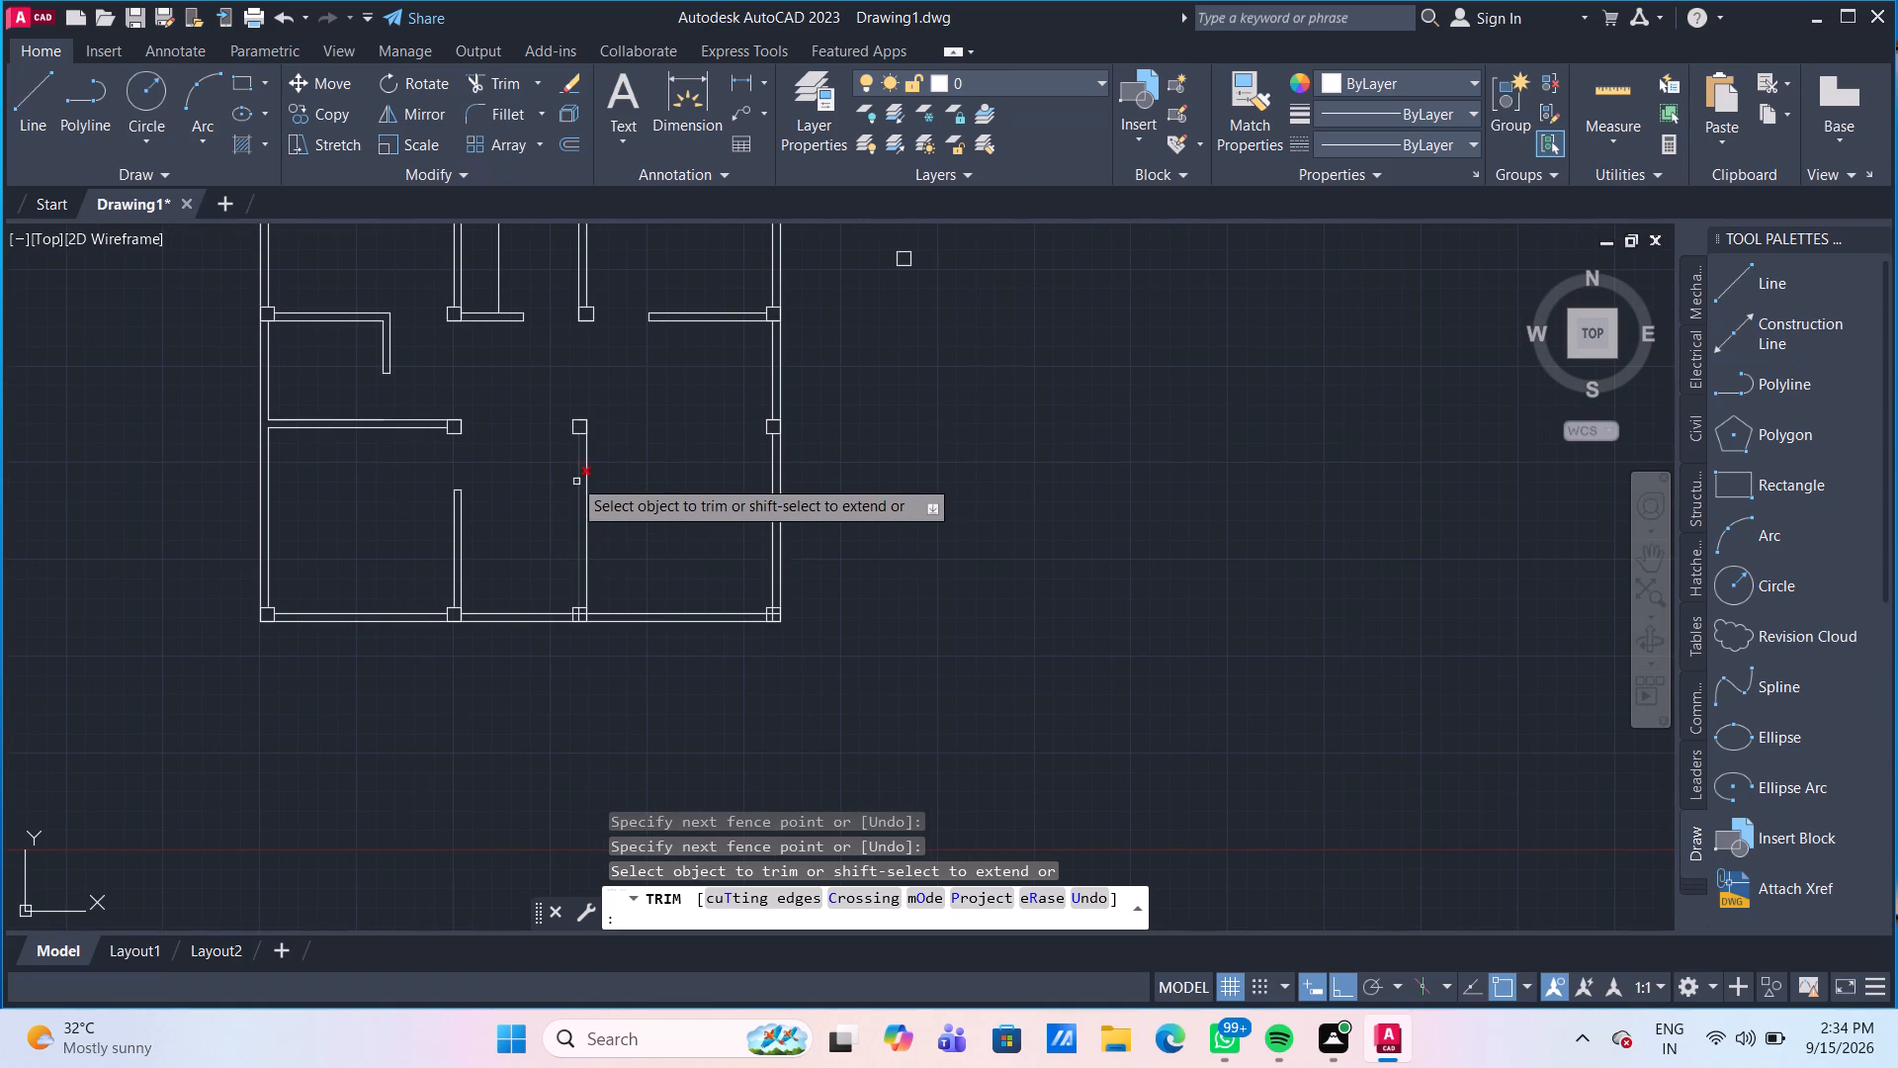
scroll(557, 469, up, 2)
middle_drag(551, 467, 561, 525)
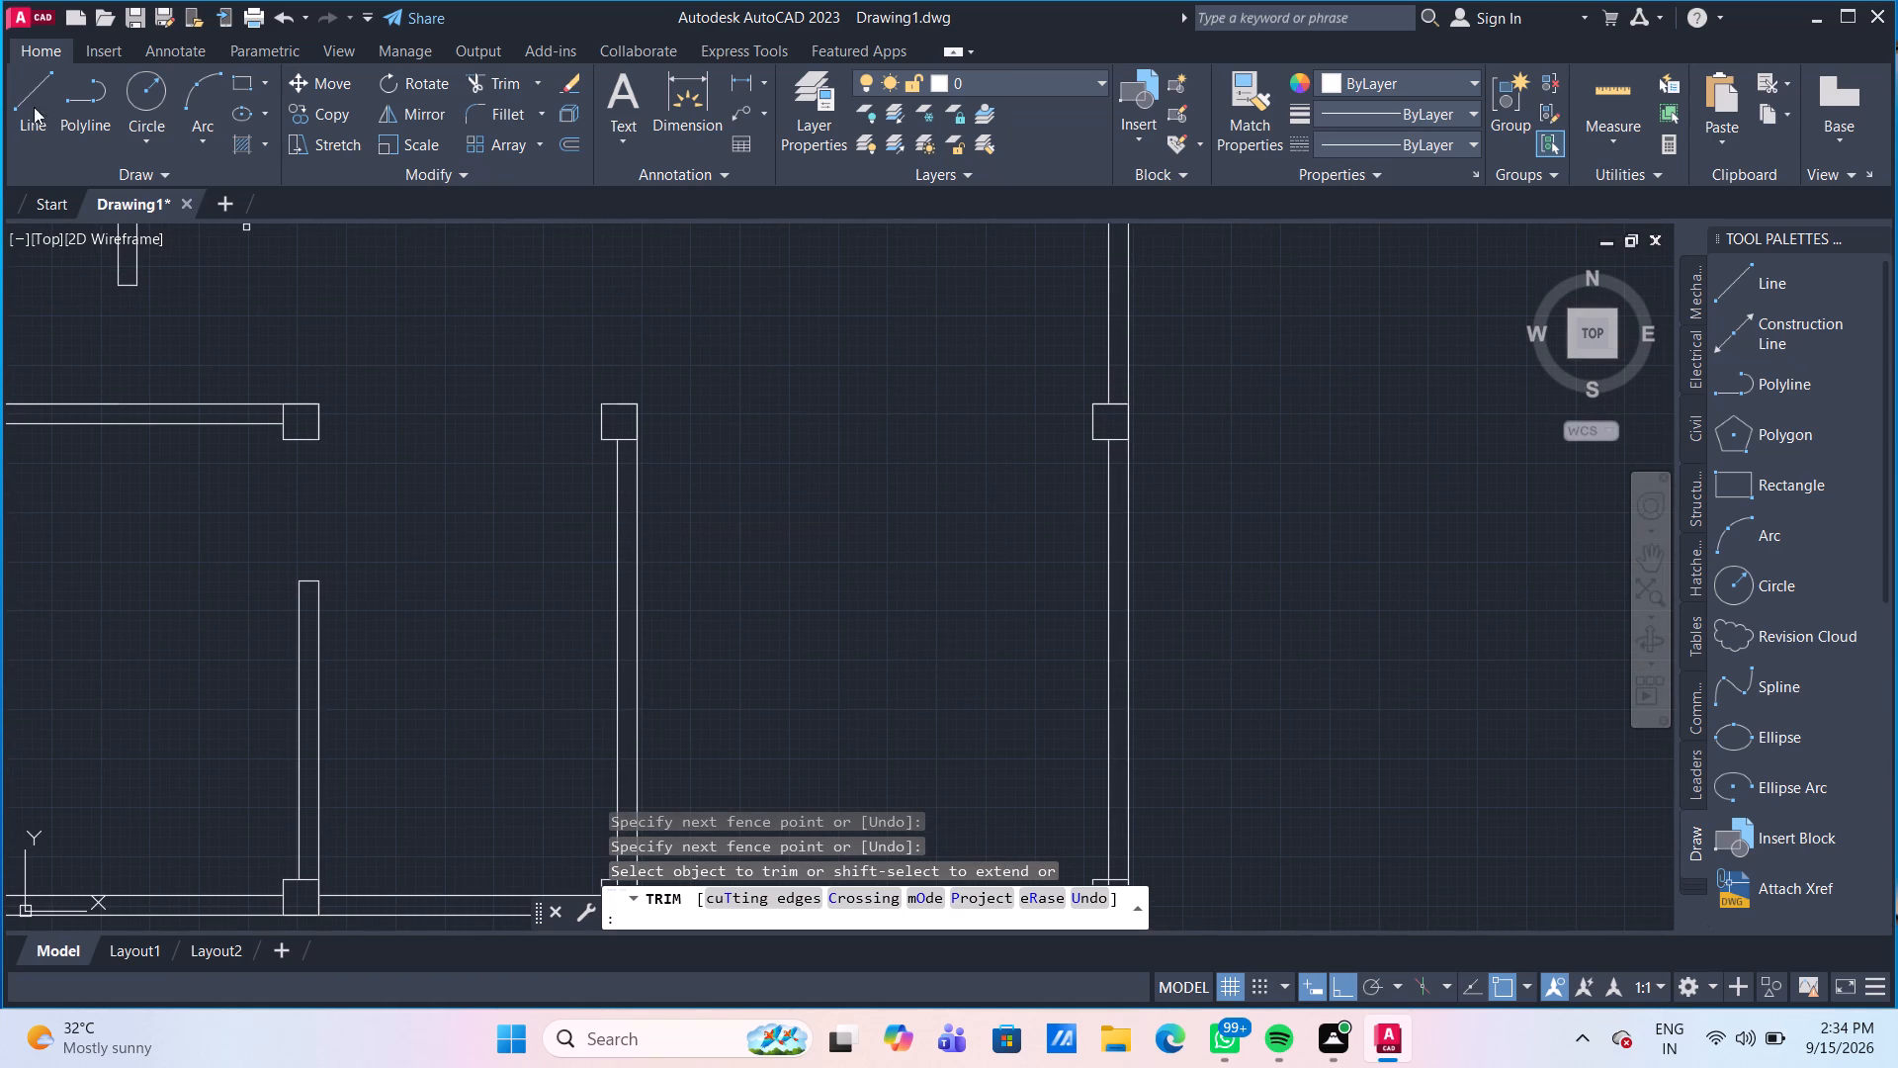
click(45, 83)
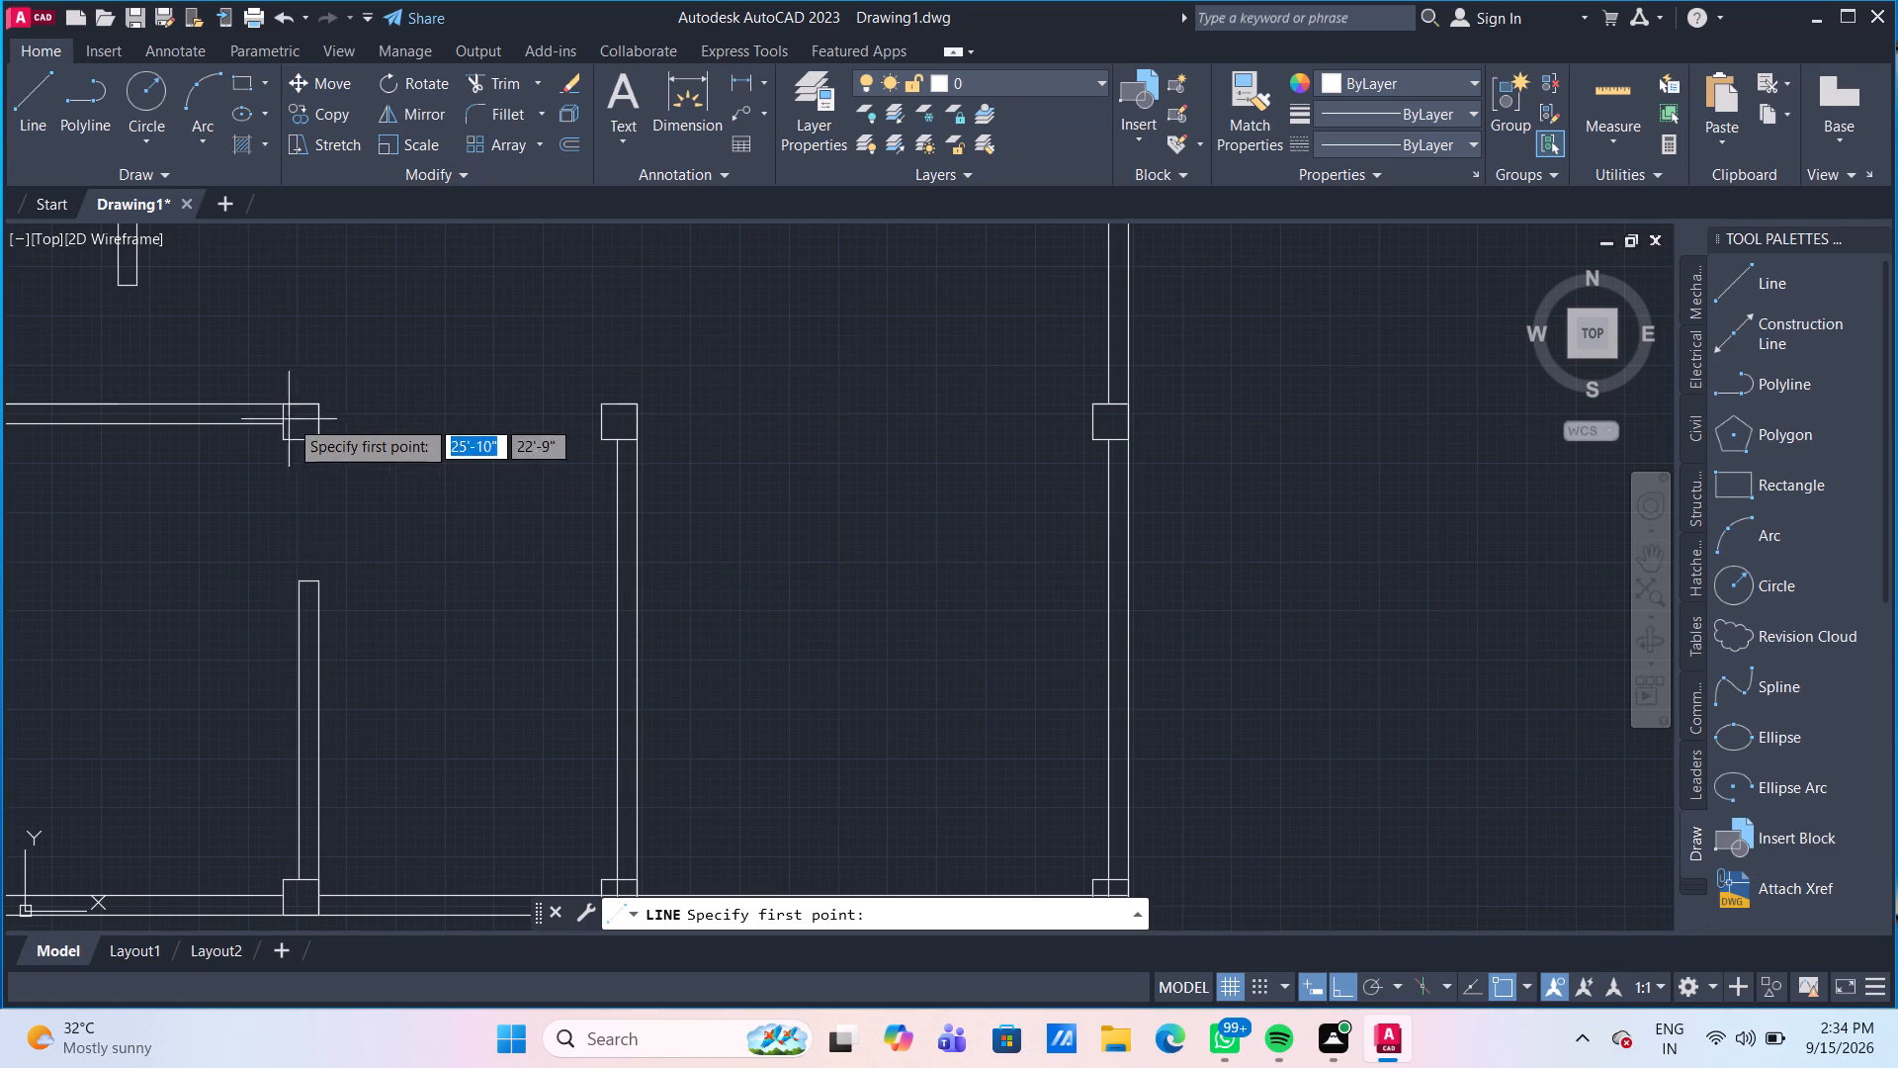
click(324, 404)
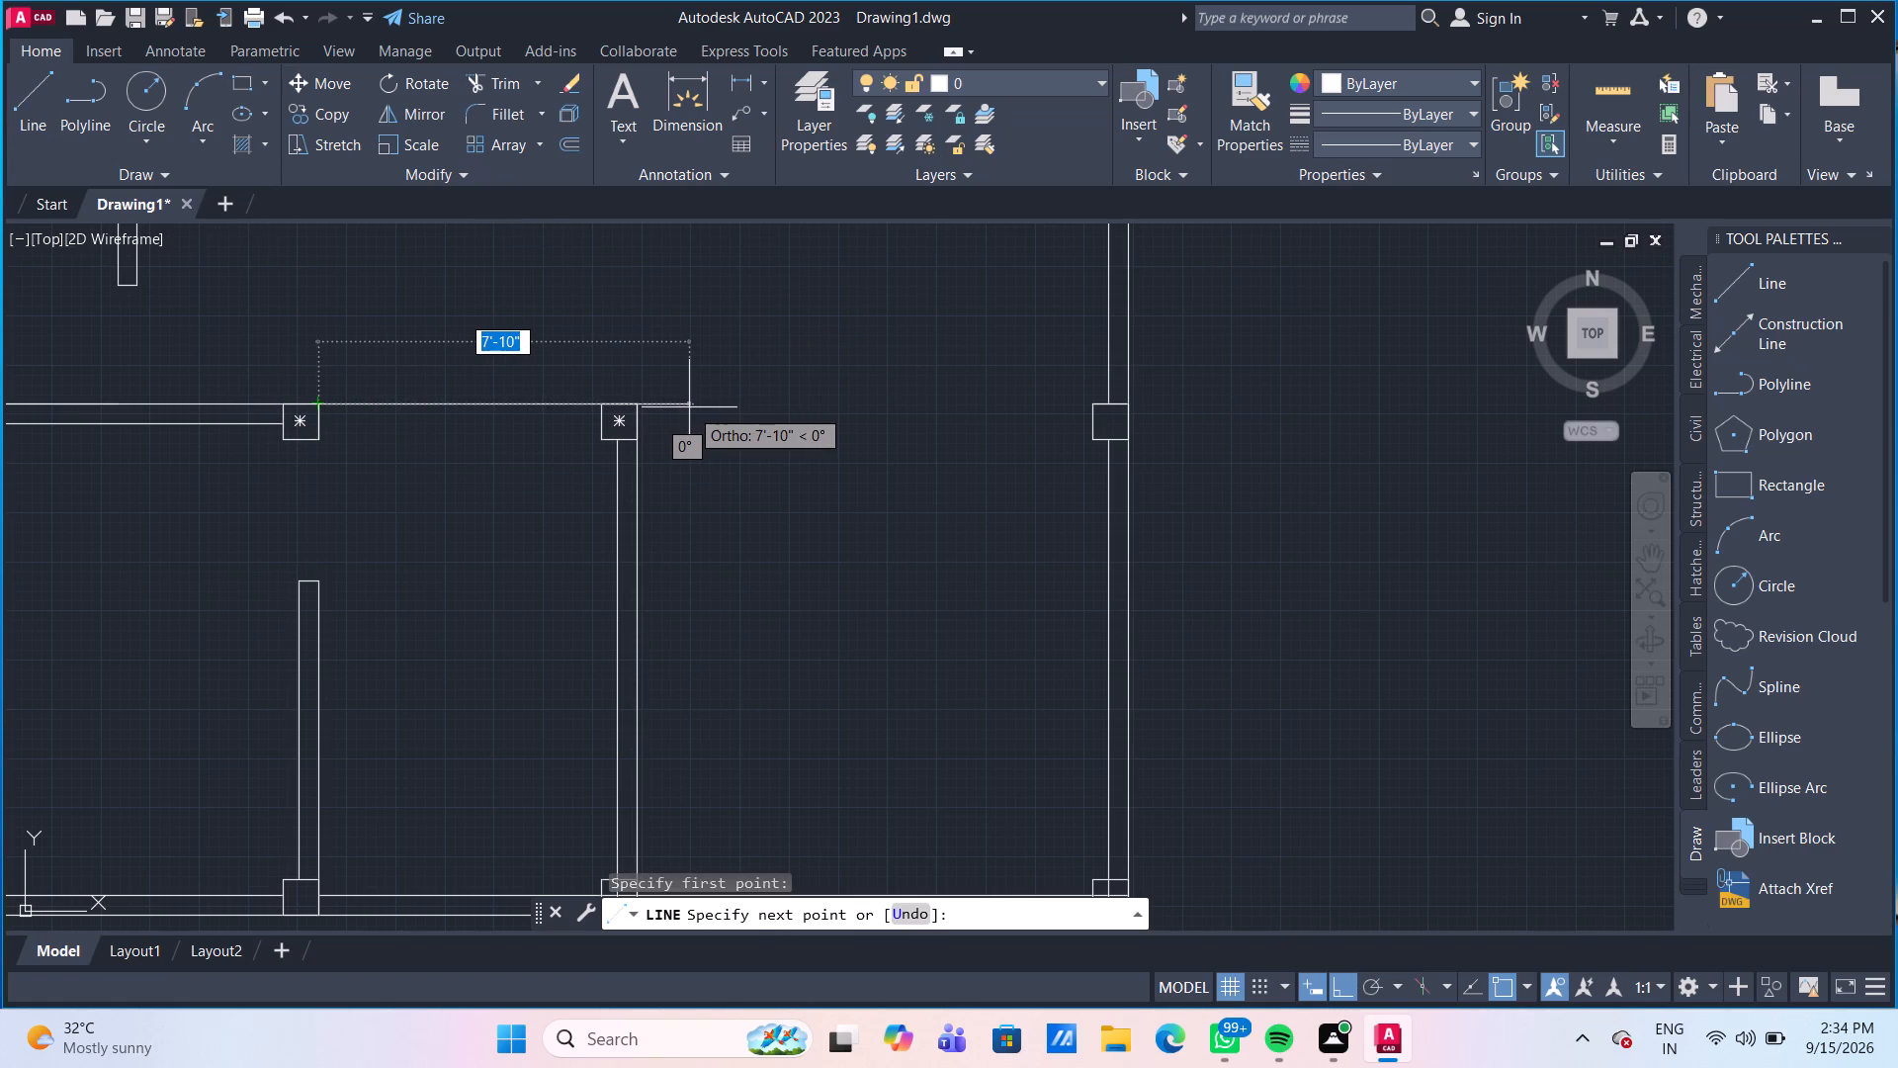
text(9')
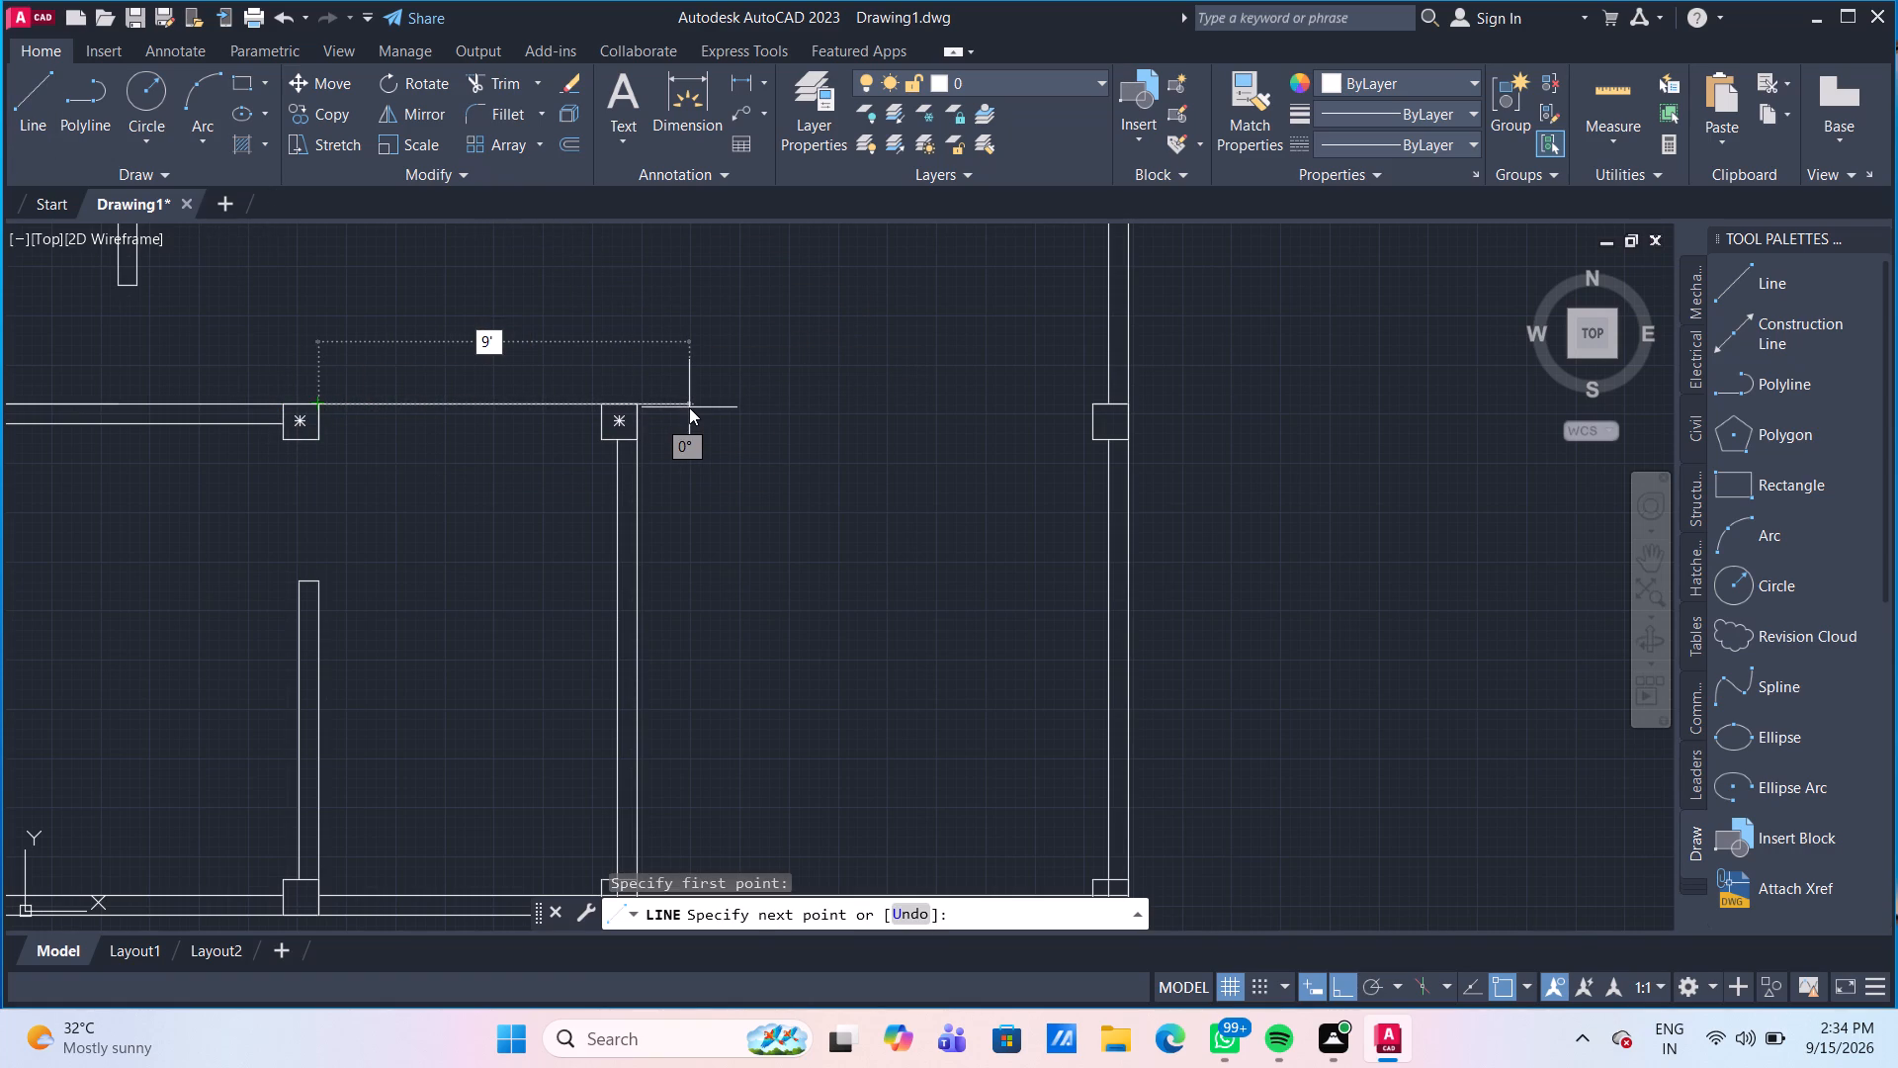
text(5")
key(Return)
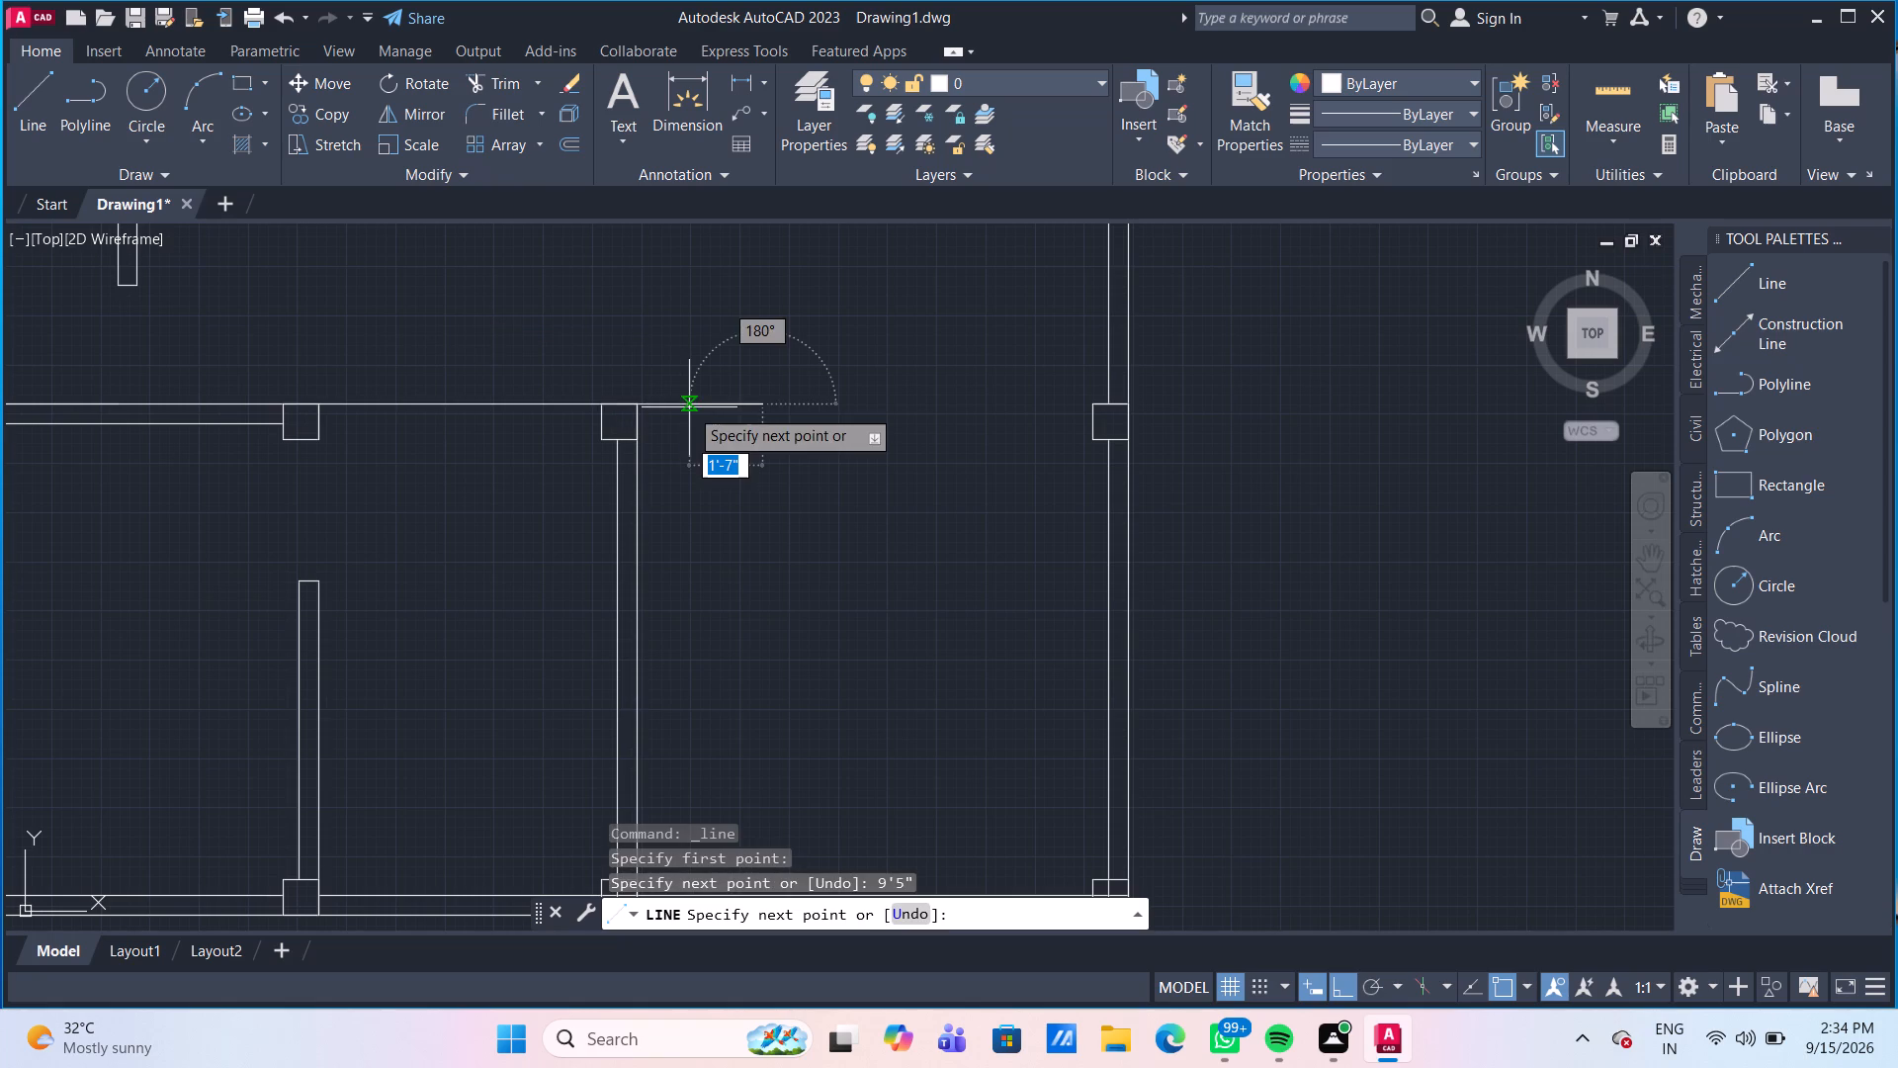
click(718, 312)
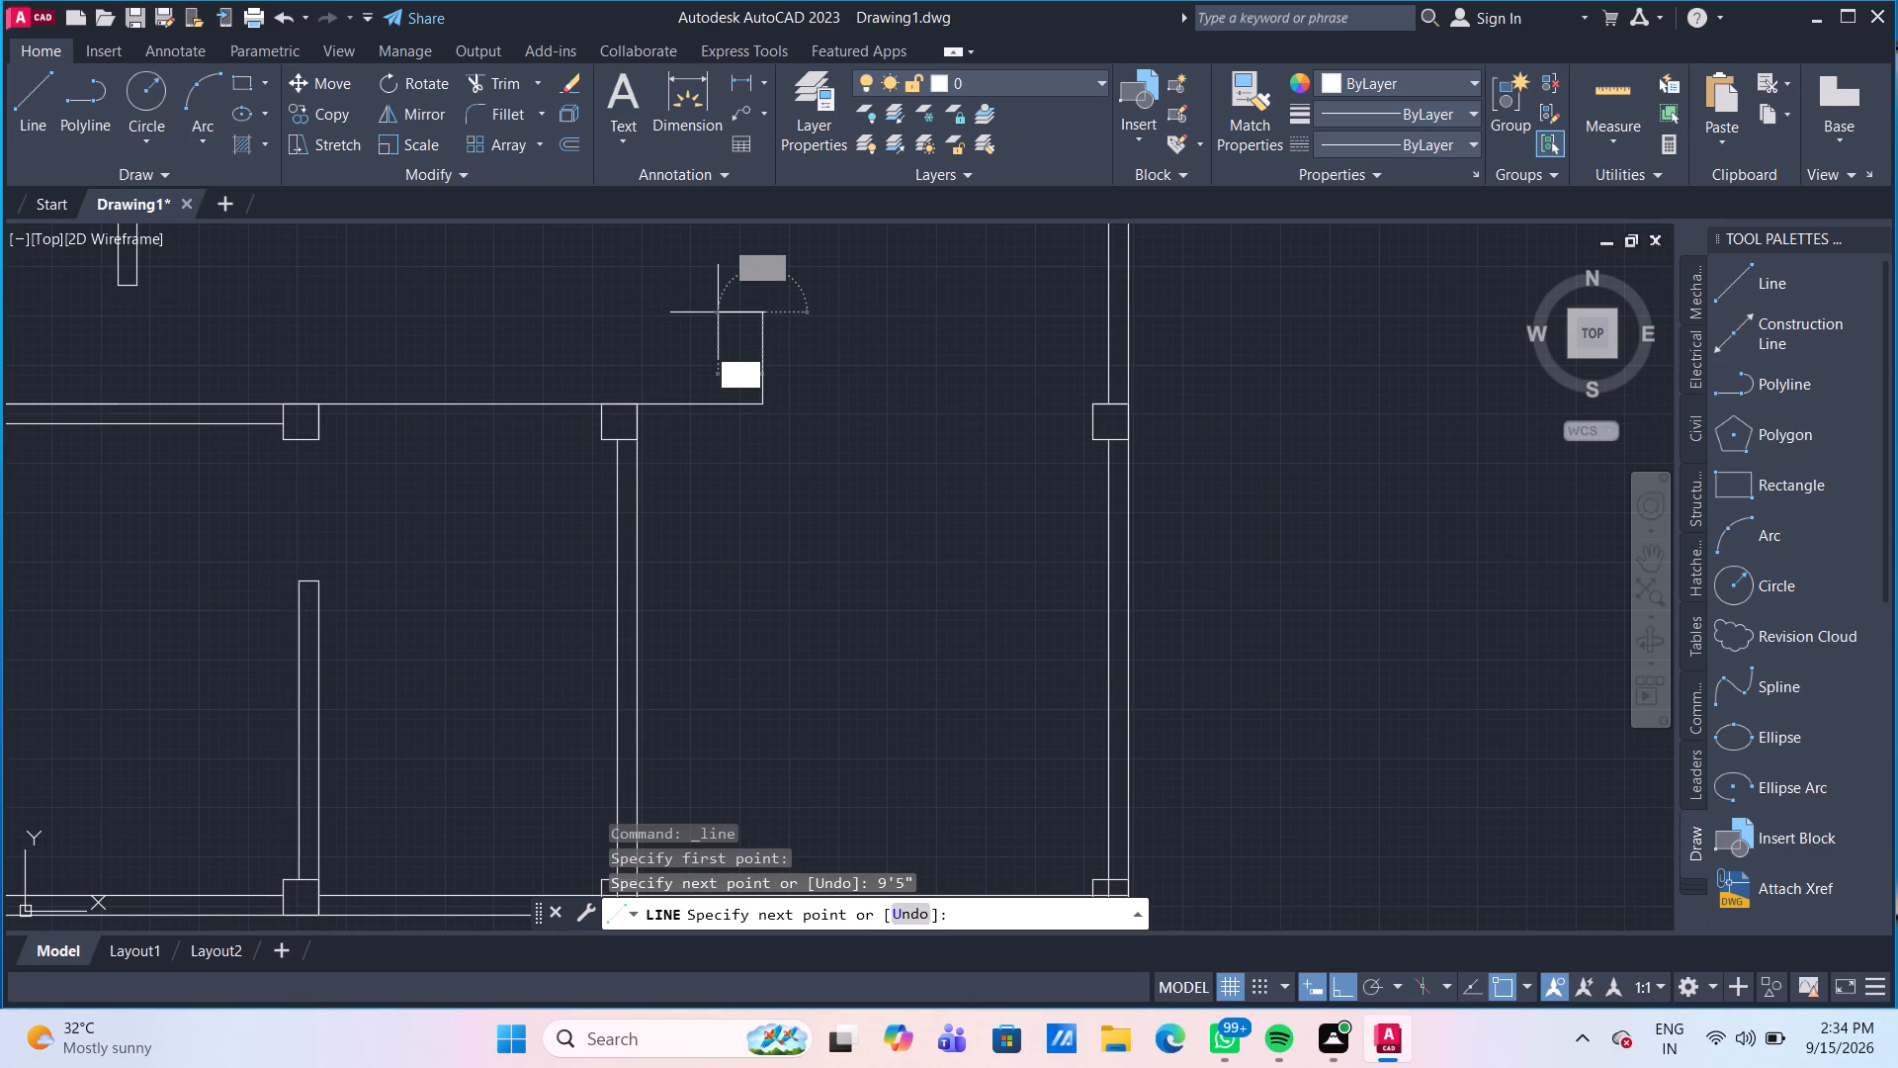
key(Return)
Move the lower-middle room's right wall and its two junction squares rightward, placing the upper square's top left corner at the 9'5" line's end.
scroll(789, 500, down, 1)
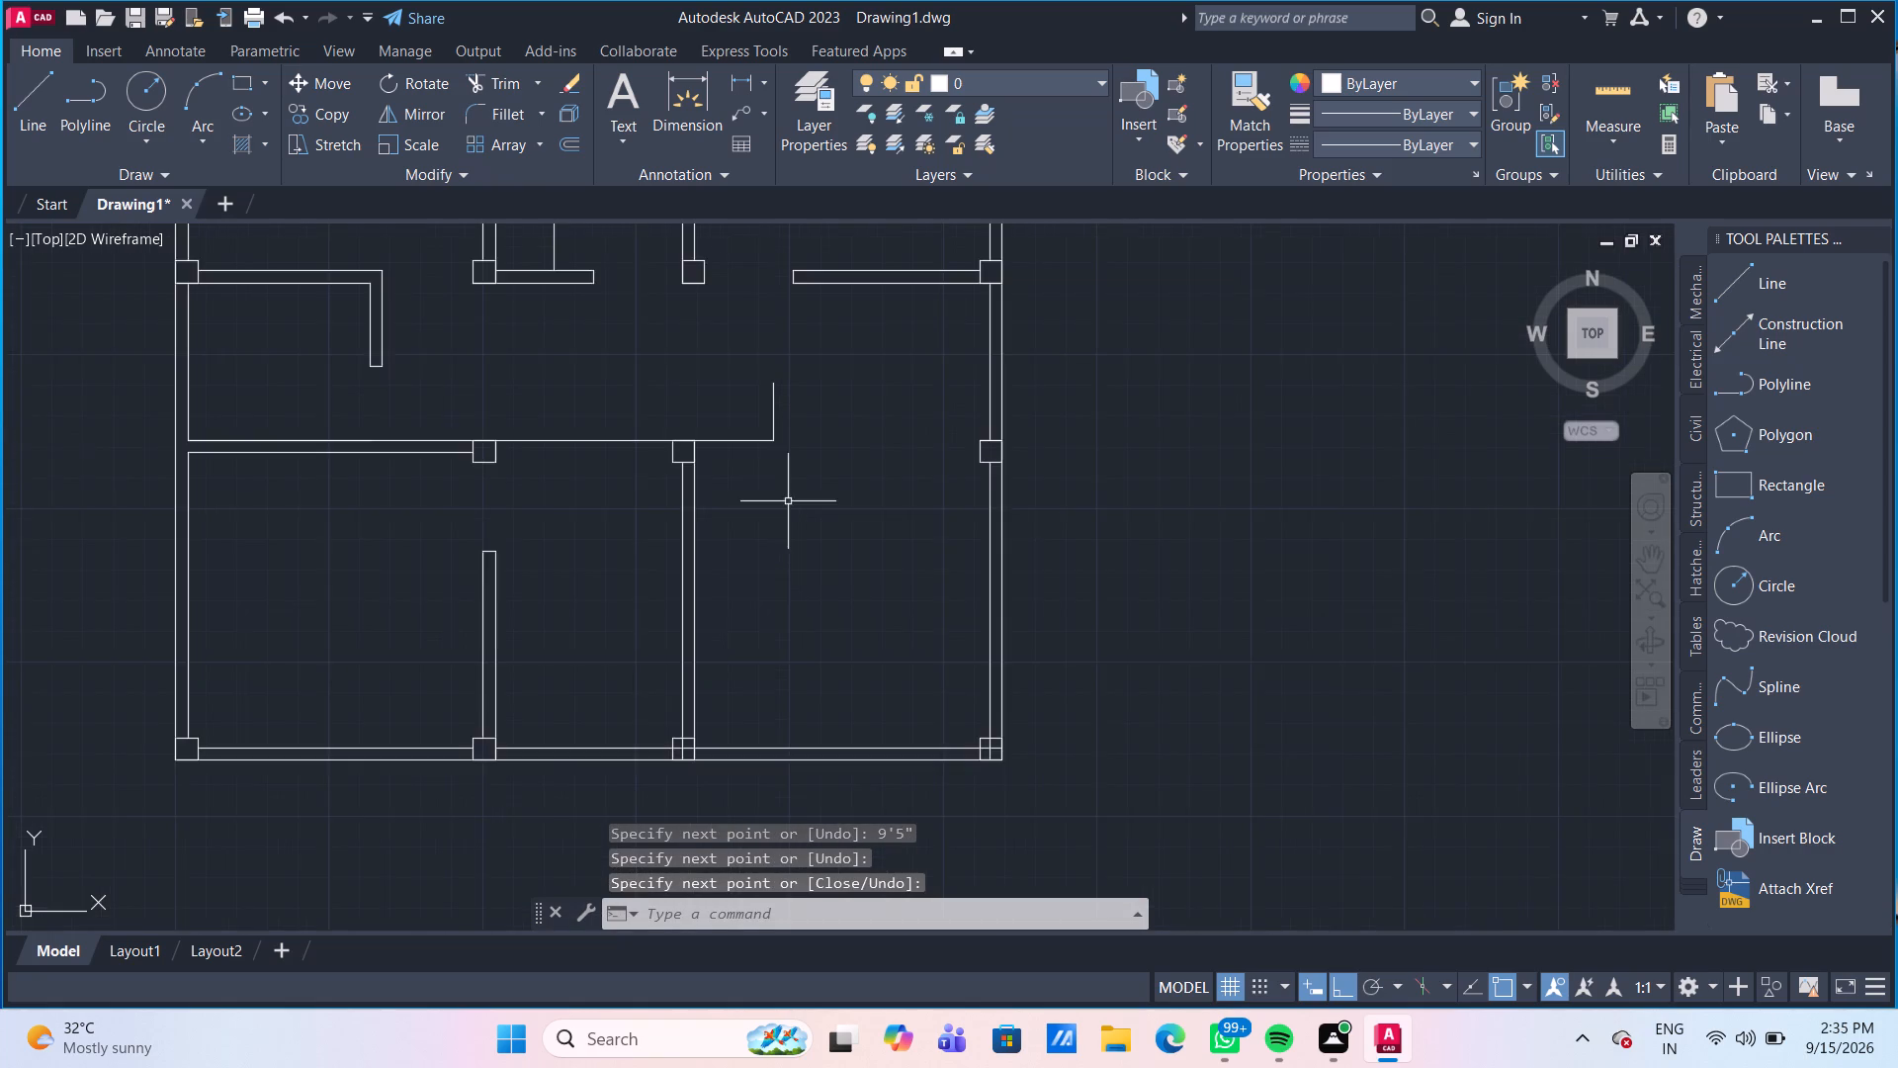
scroll(773, 531, down, 1)
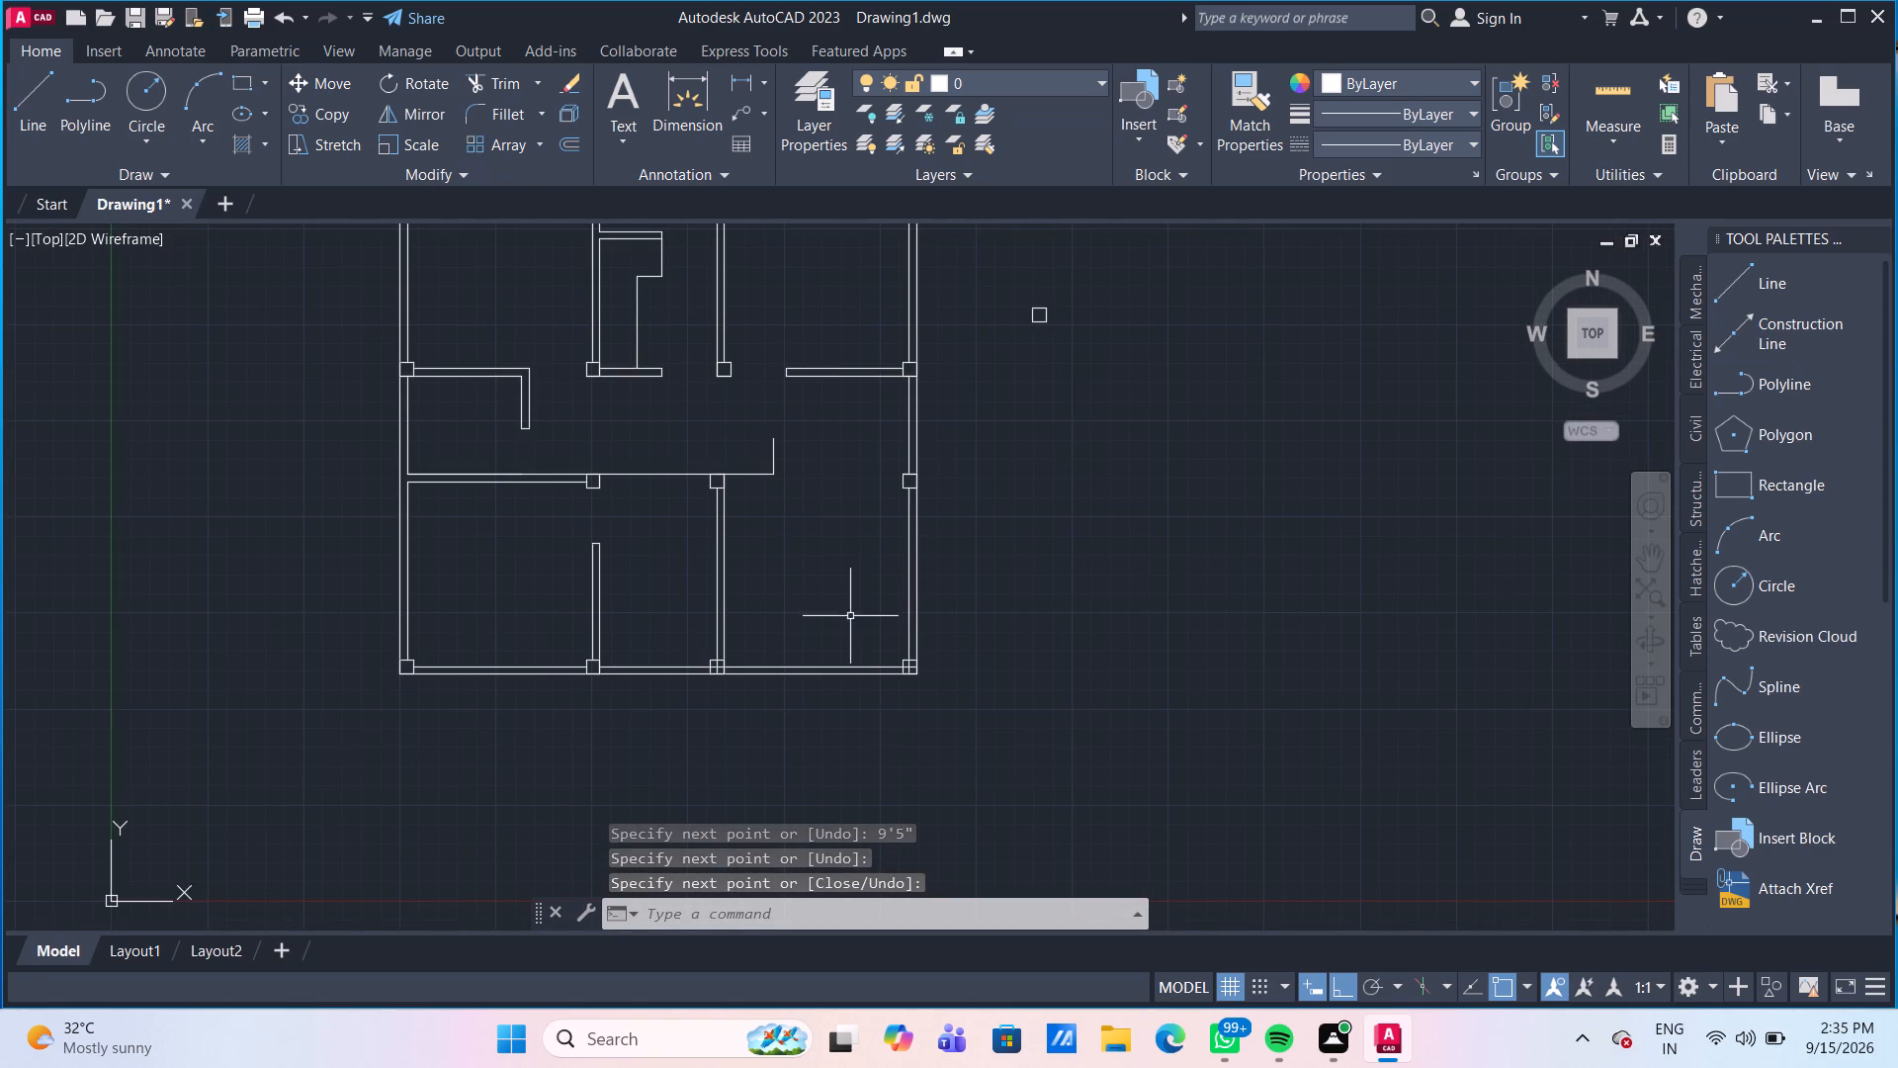
scroll(797, 637, up, 2)
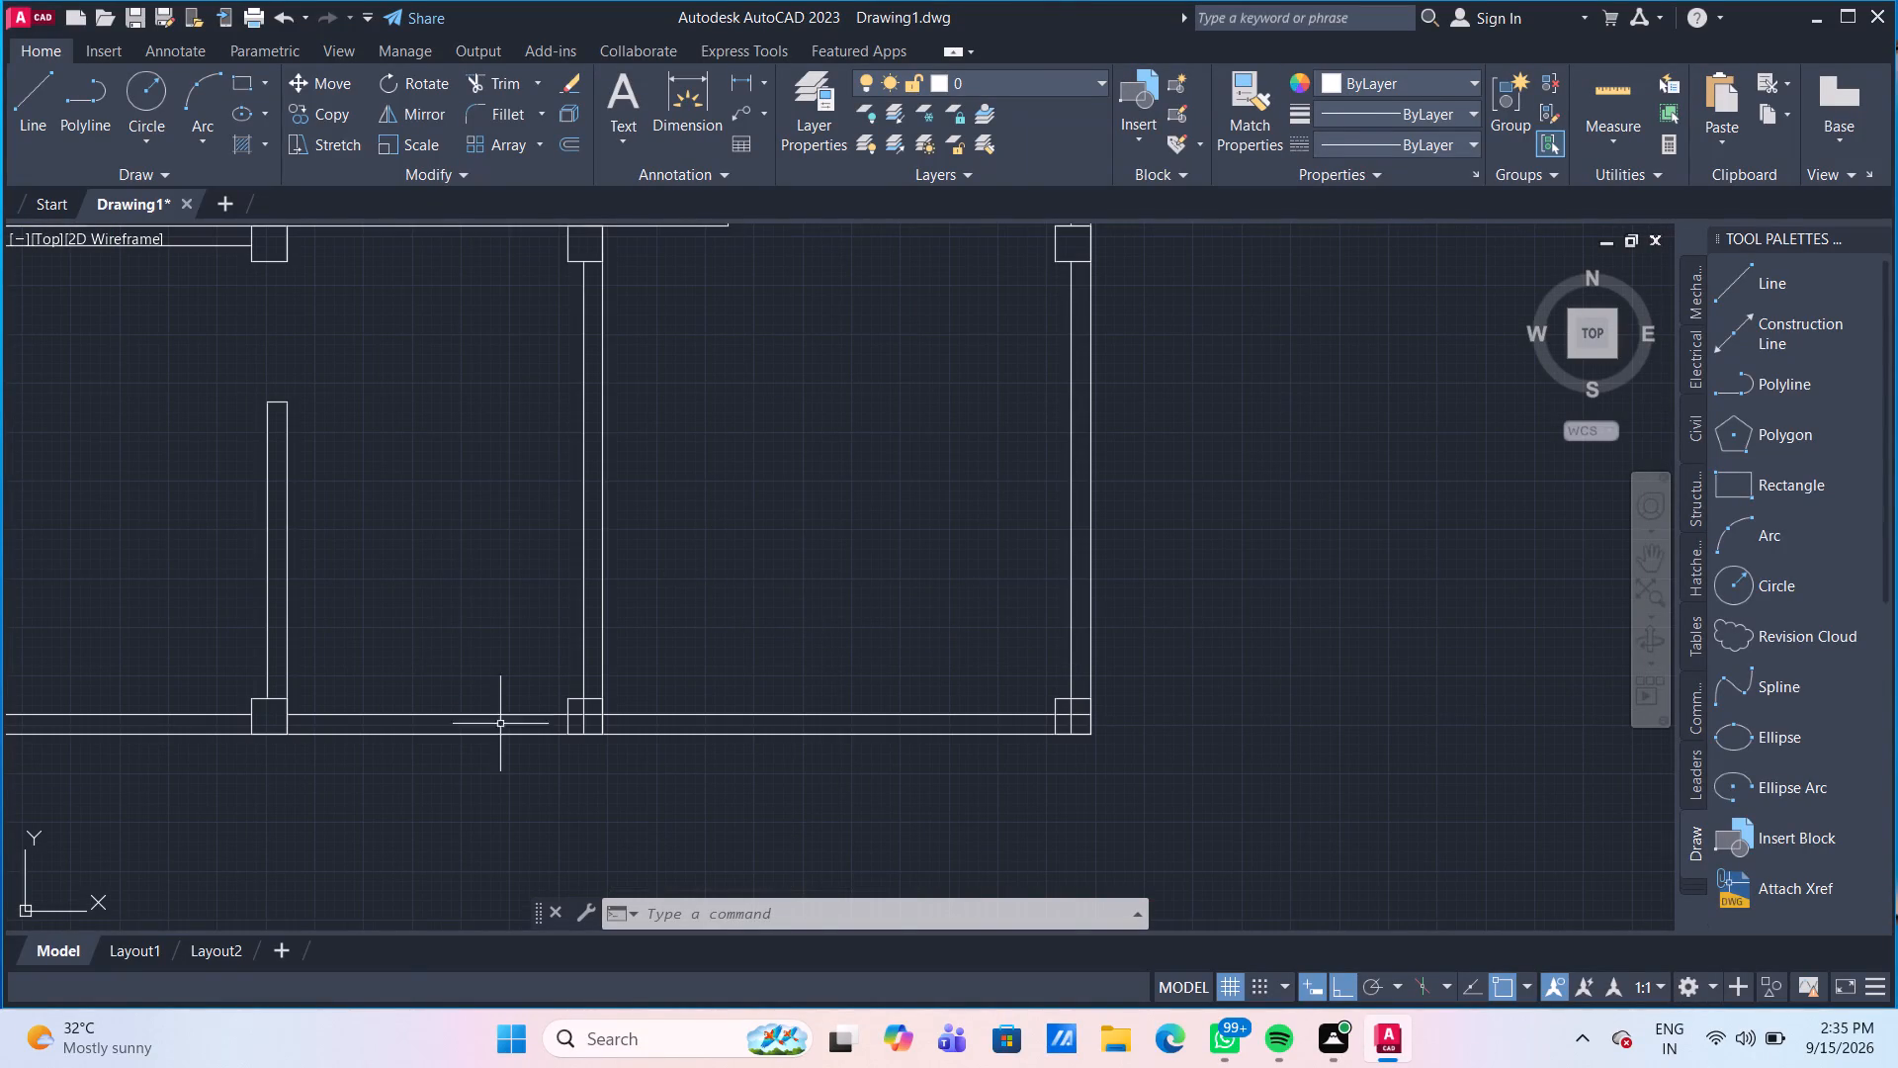
scroll(515, 732, up, 1)
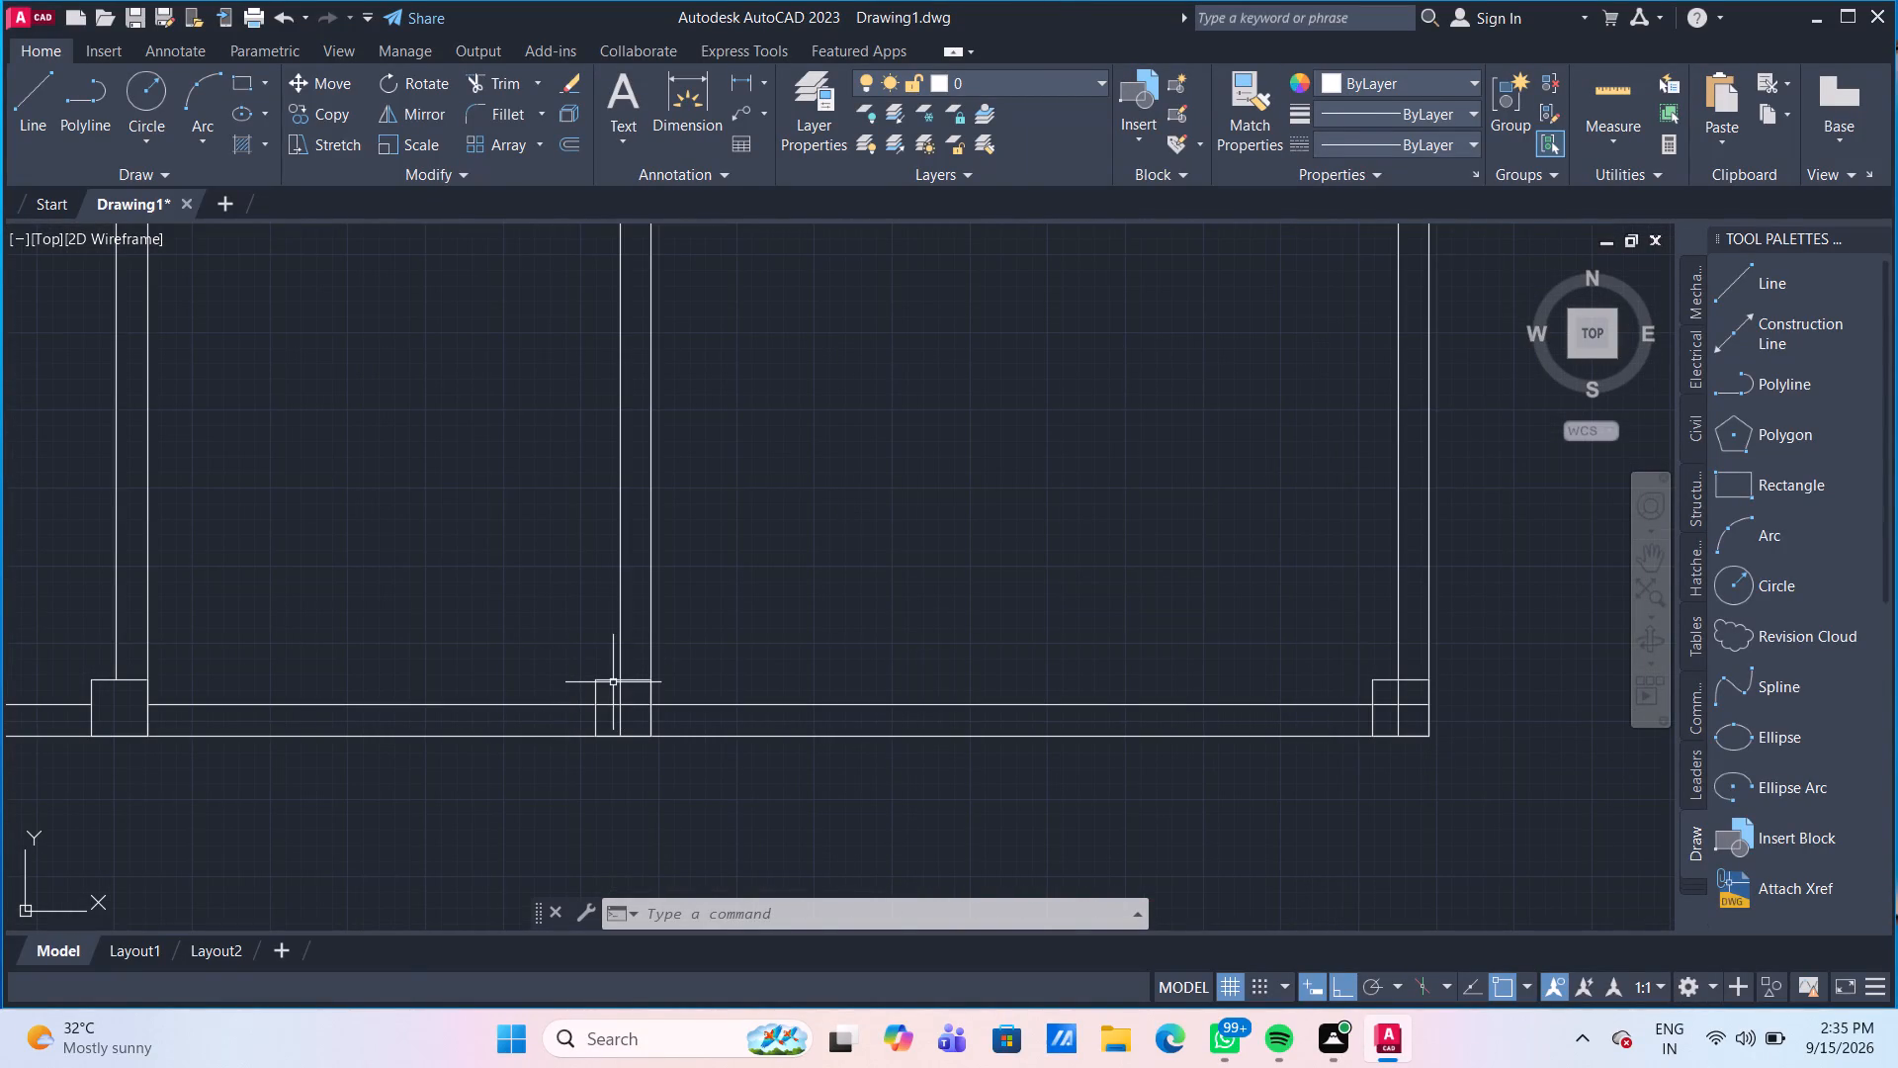
click(610, 682)
drag(661, 600, 649, 602)
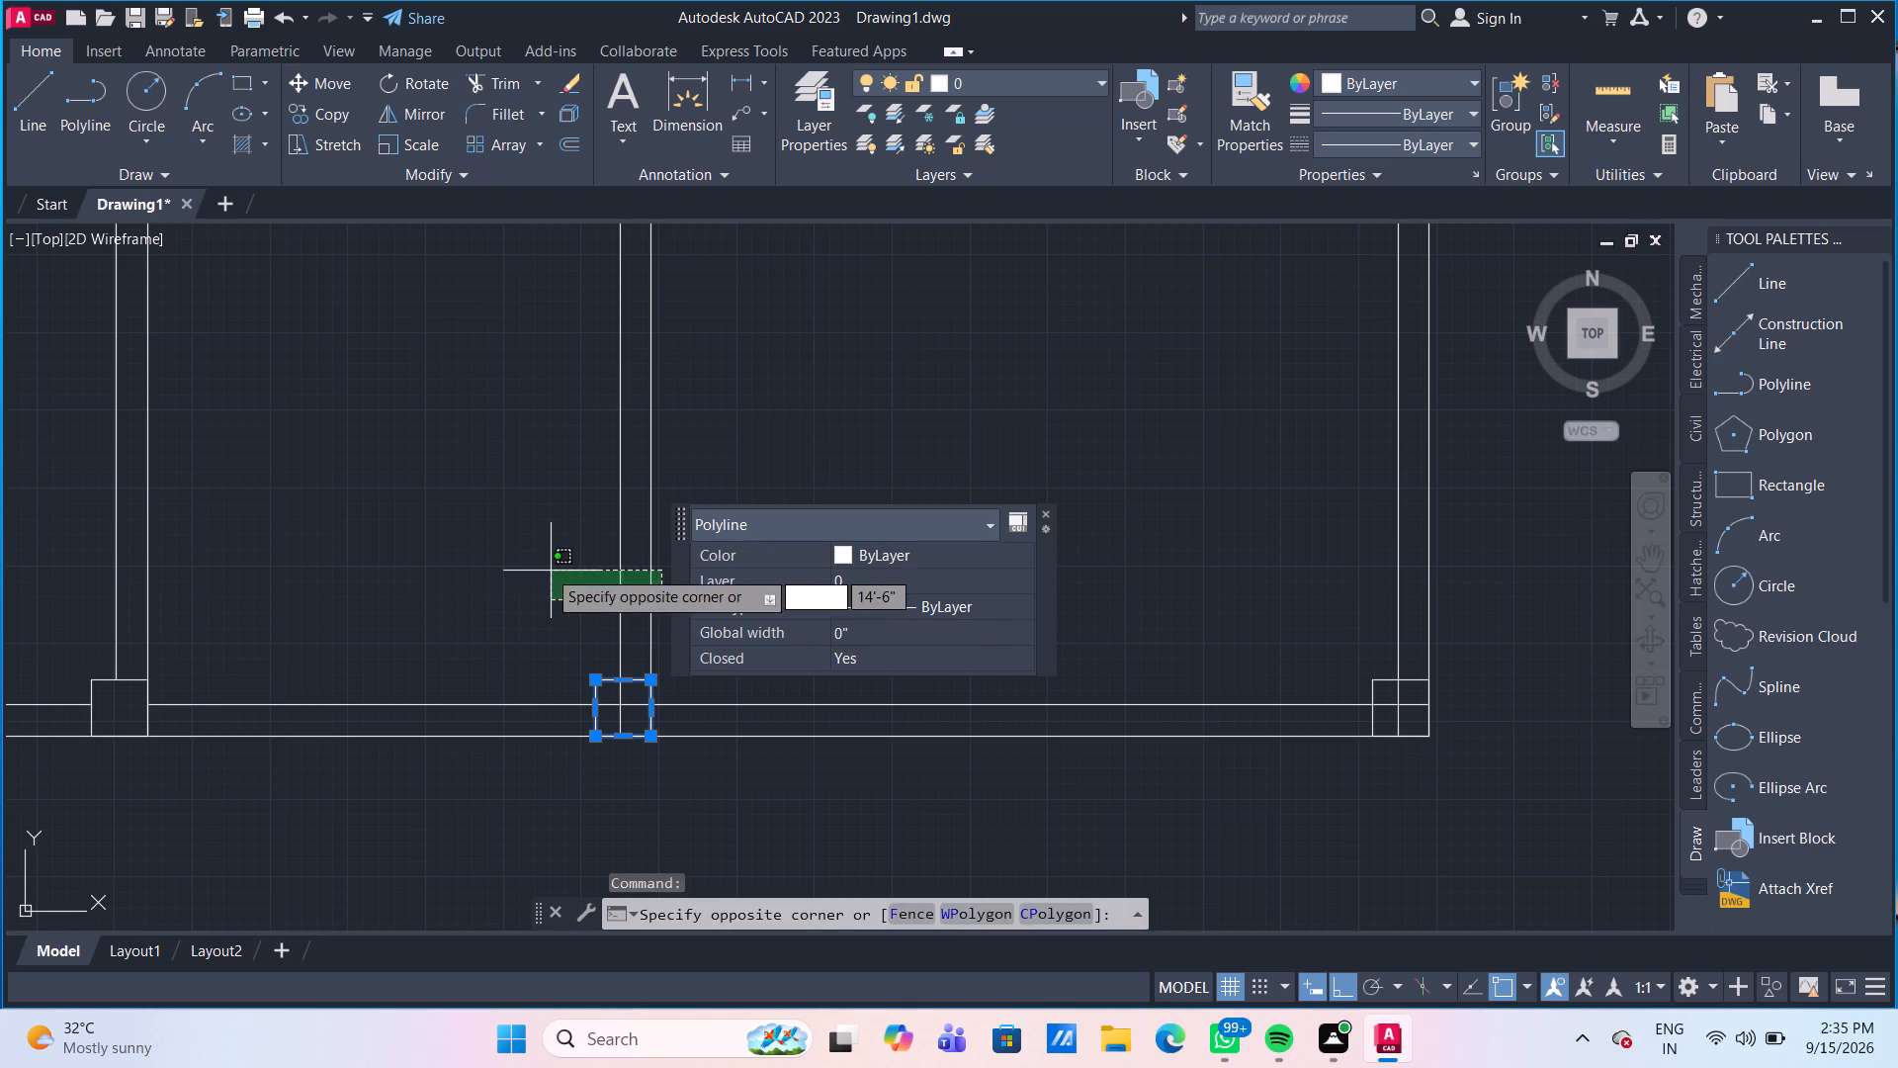
click(546, 569)
scroll(592, 597, down, 1)
middle_drag(716, 626, 697, 867)
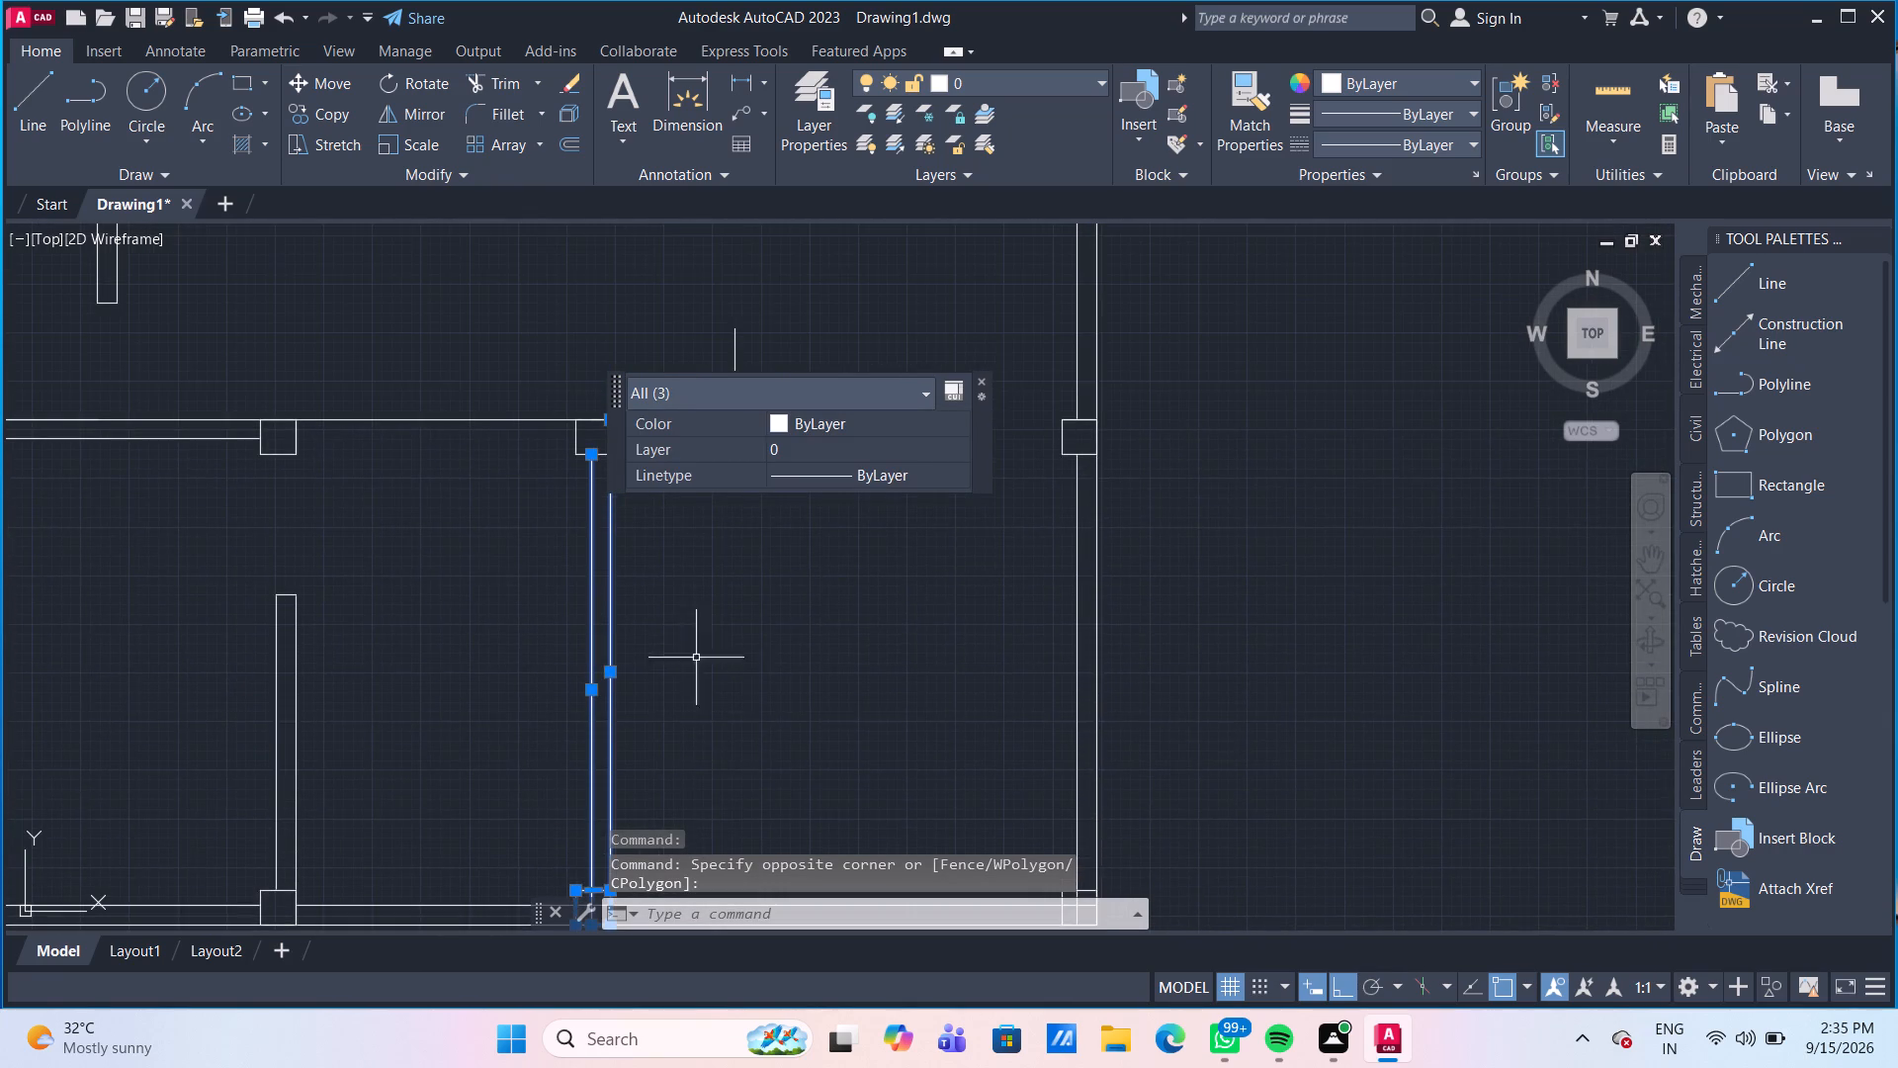
middle_drag(689, 643, 547, 840)
scroll(521, 694, up, 3)
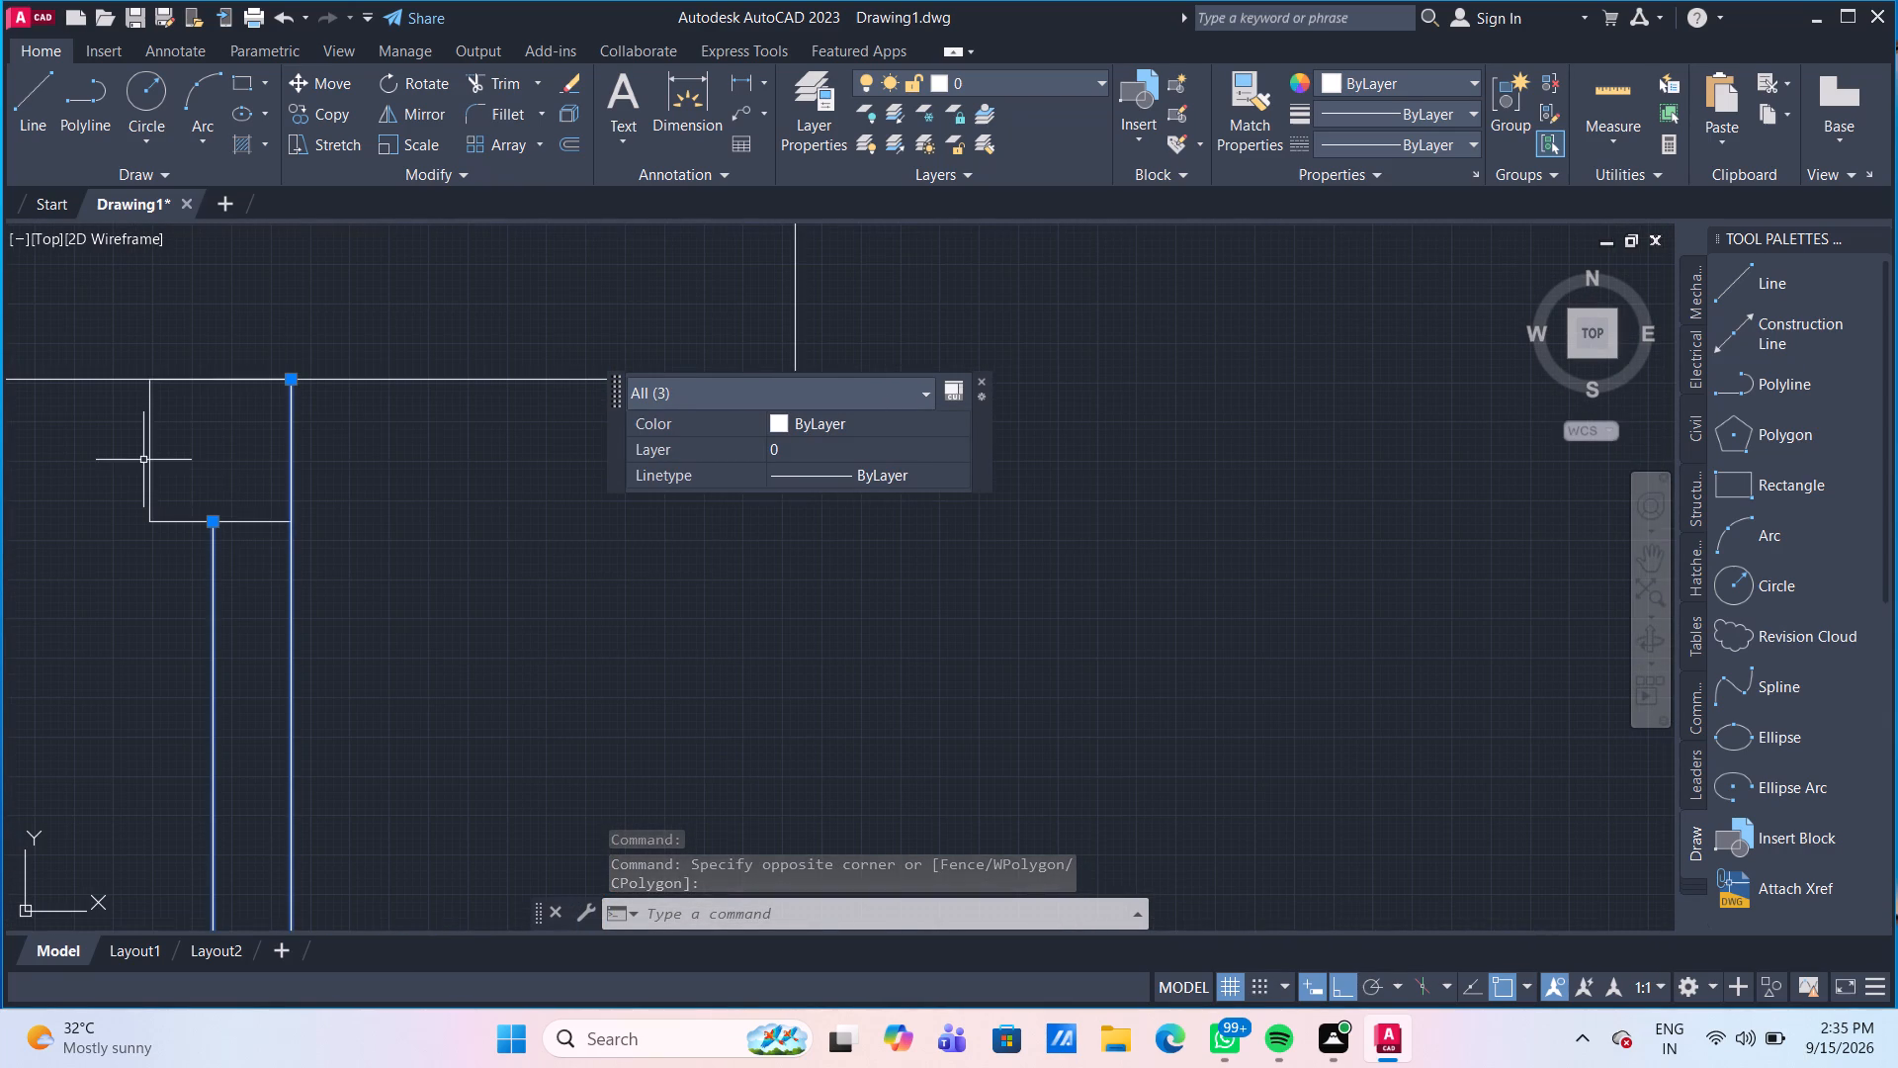
click(148, 462)
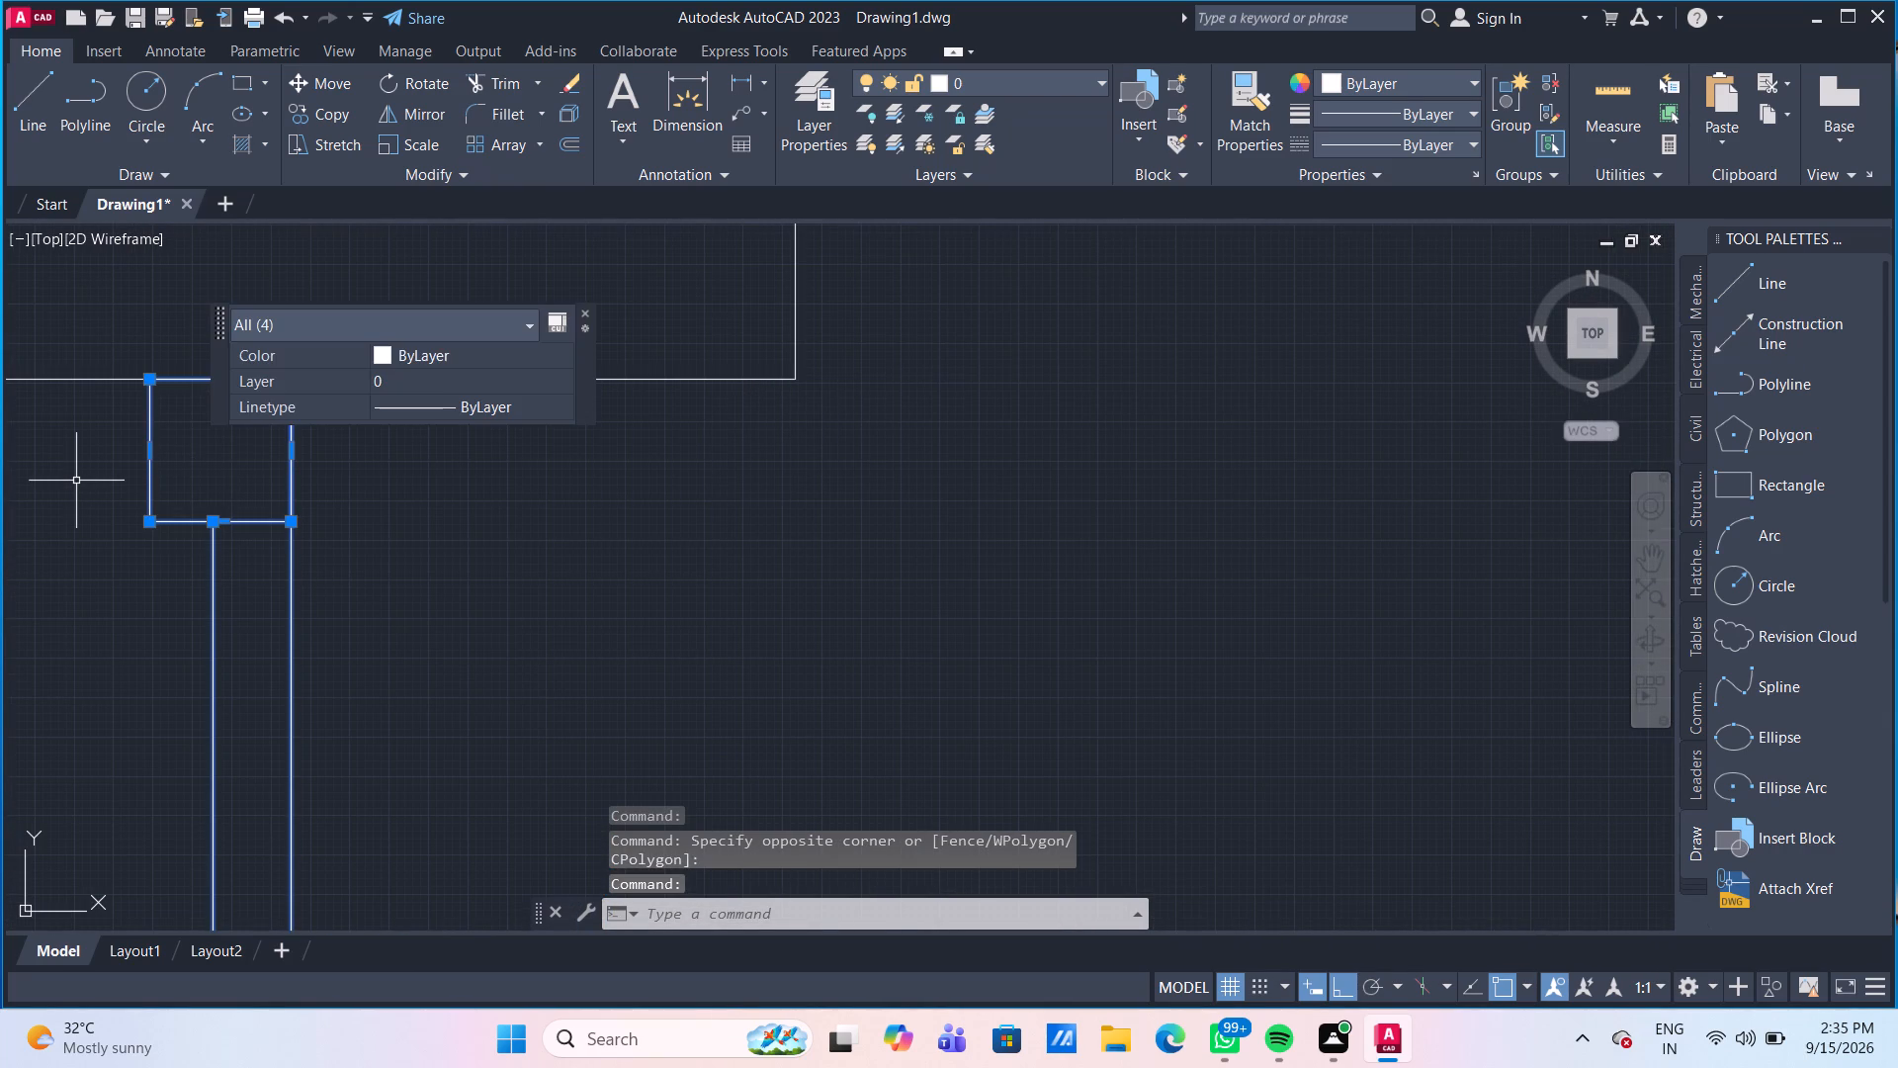
key(m)
key(Return)
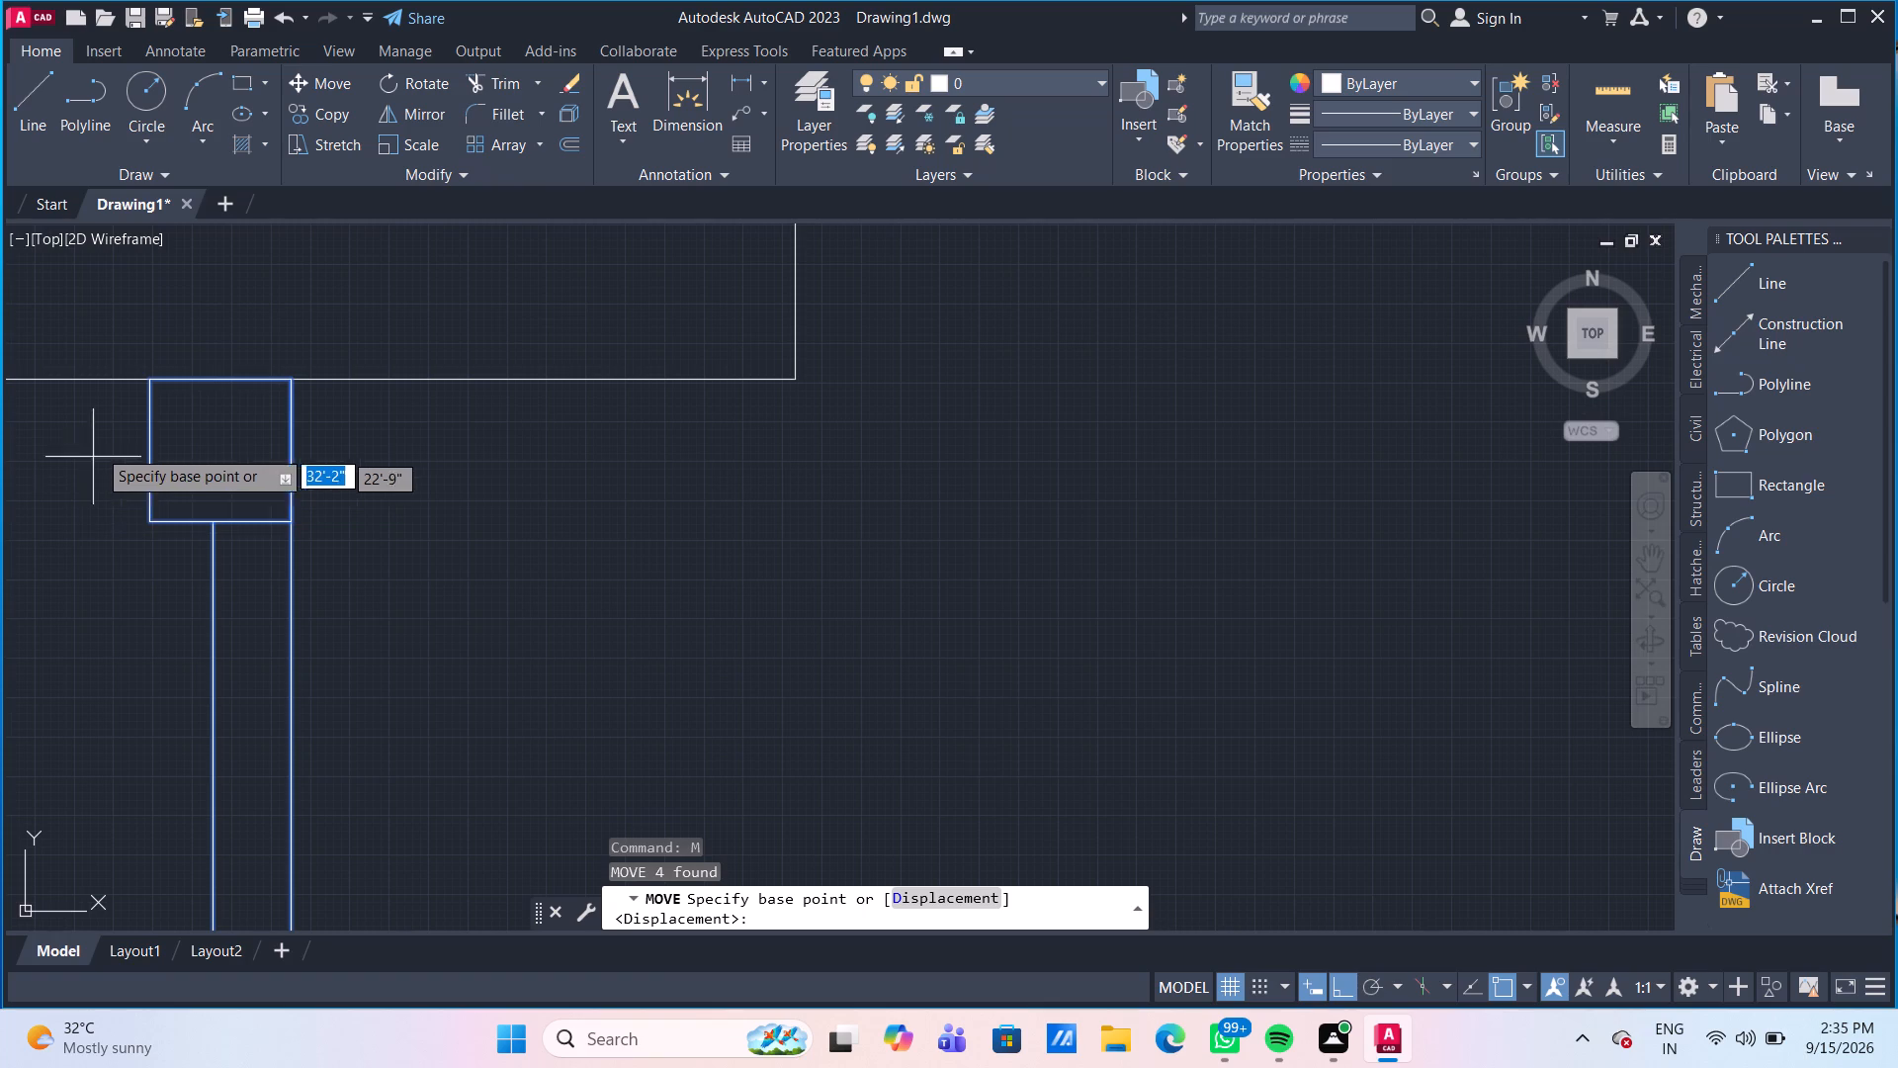
click(143, 381)
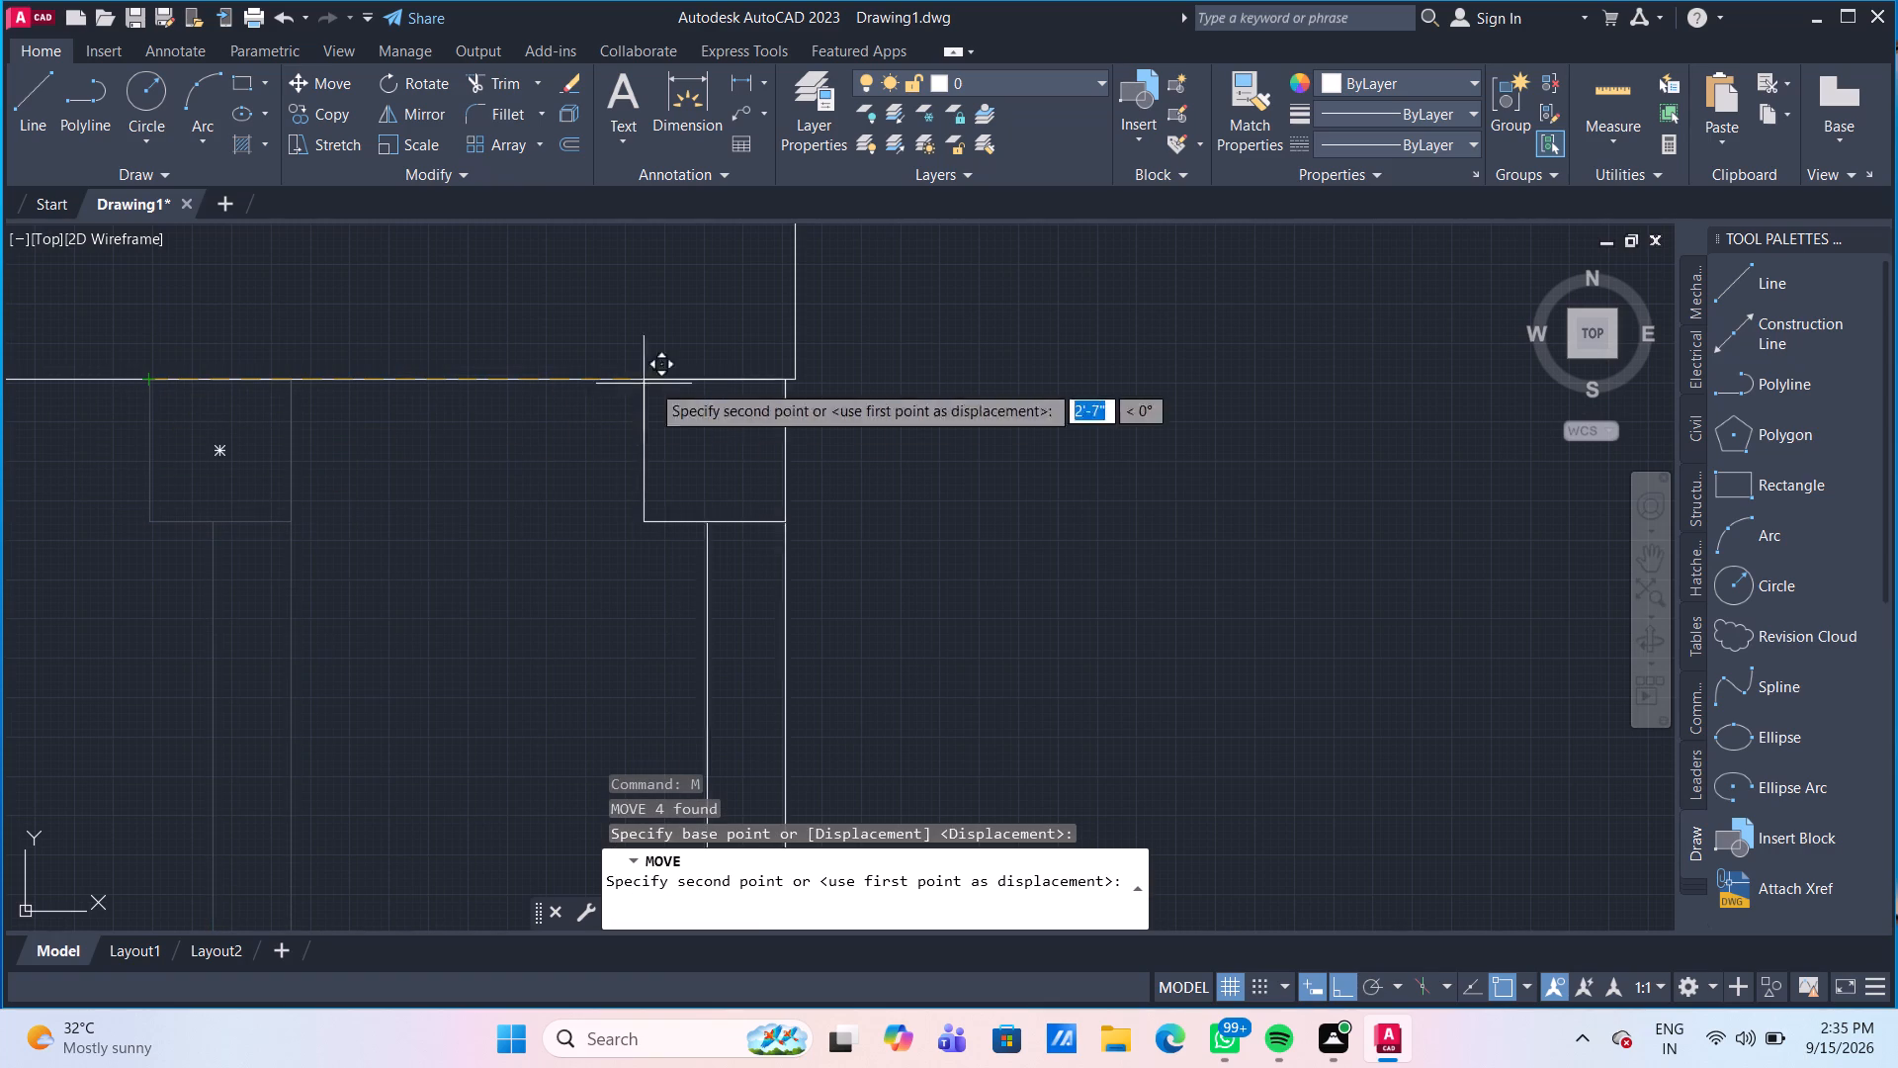
click(789, 380)
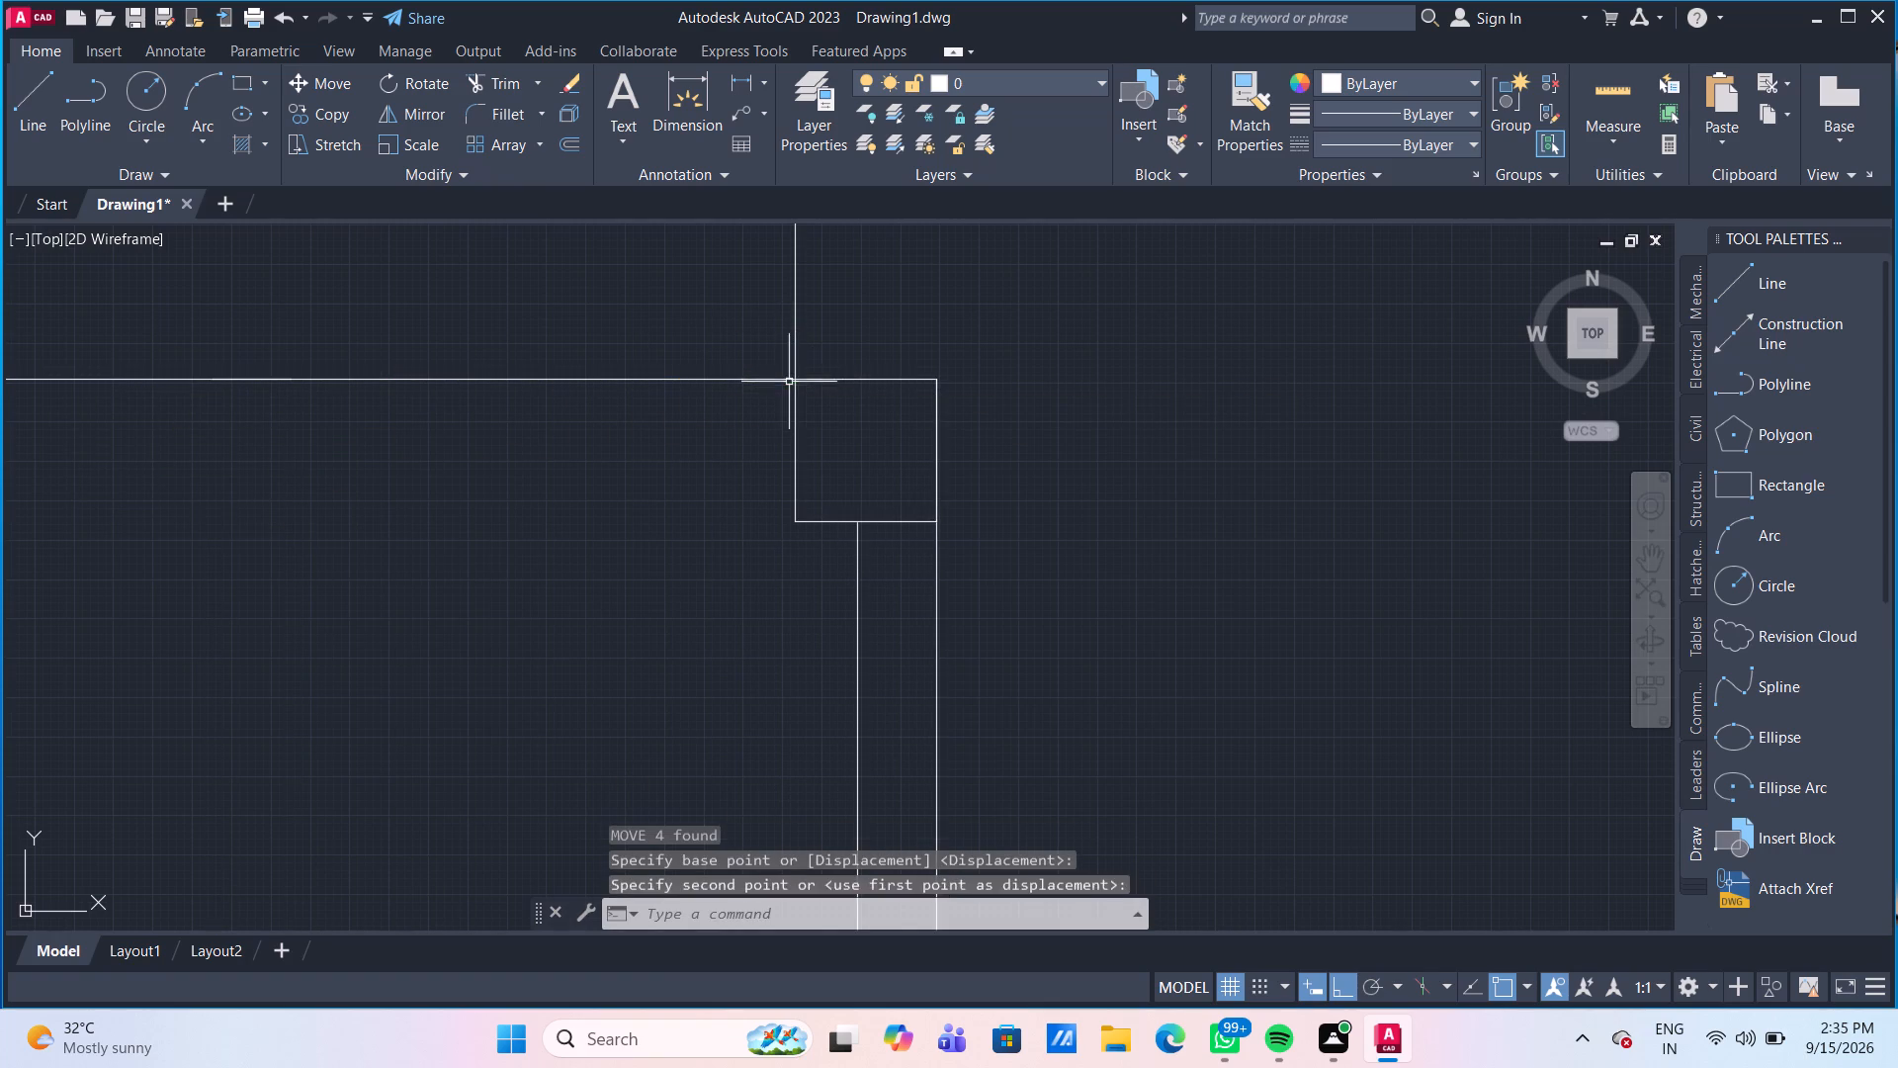
Erase the 9'5" guide line, its short upward segment and the leftover short line between the lower-middle room's upper junction squares.
scroll(796, 469, down, 3)
middle_drag(729, 632, 693, 464)
scroll(723, 607, down, 1)
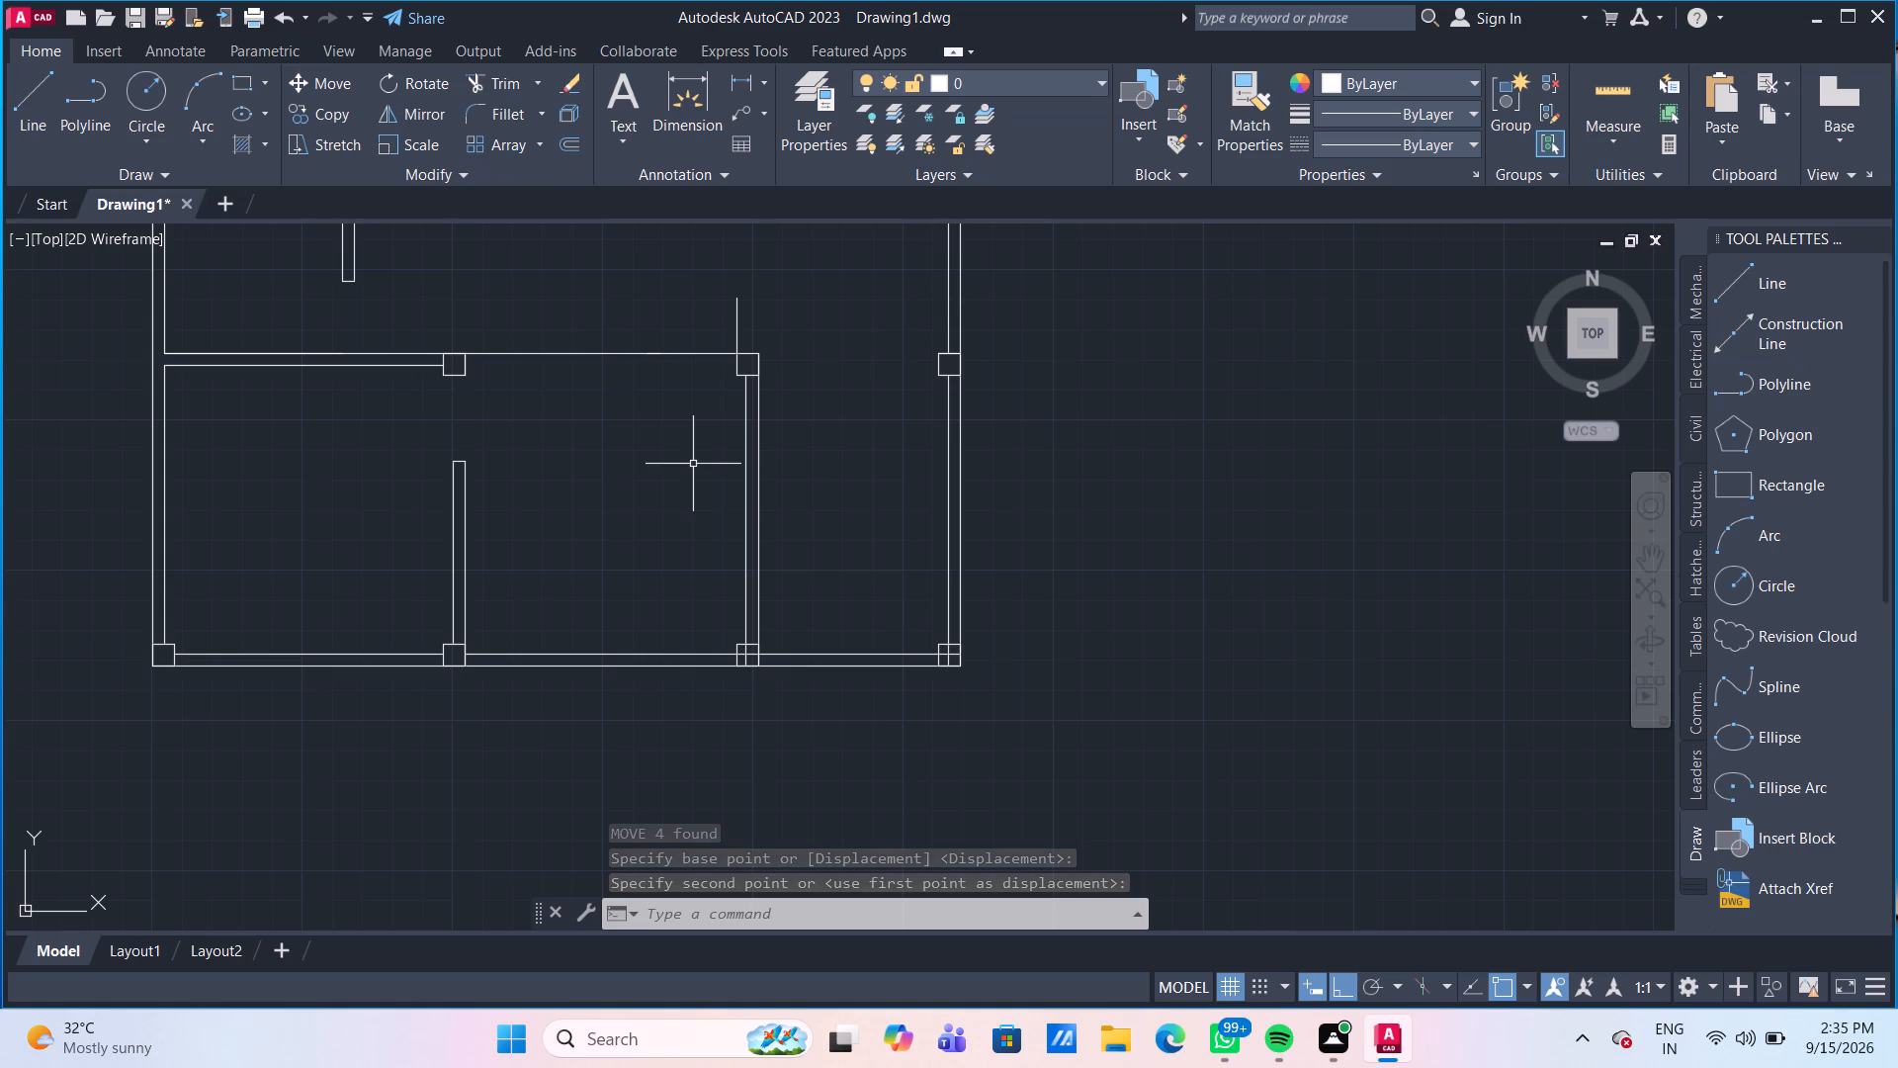
drag(652, 420, 626, 389)
click(553, 307)
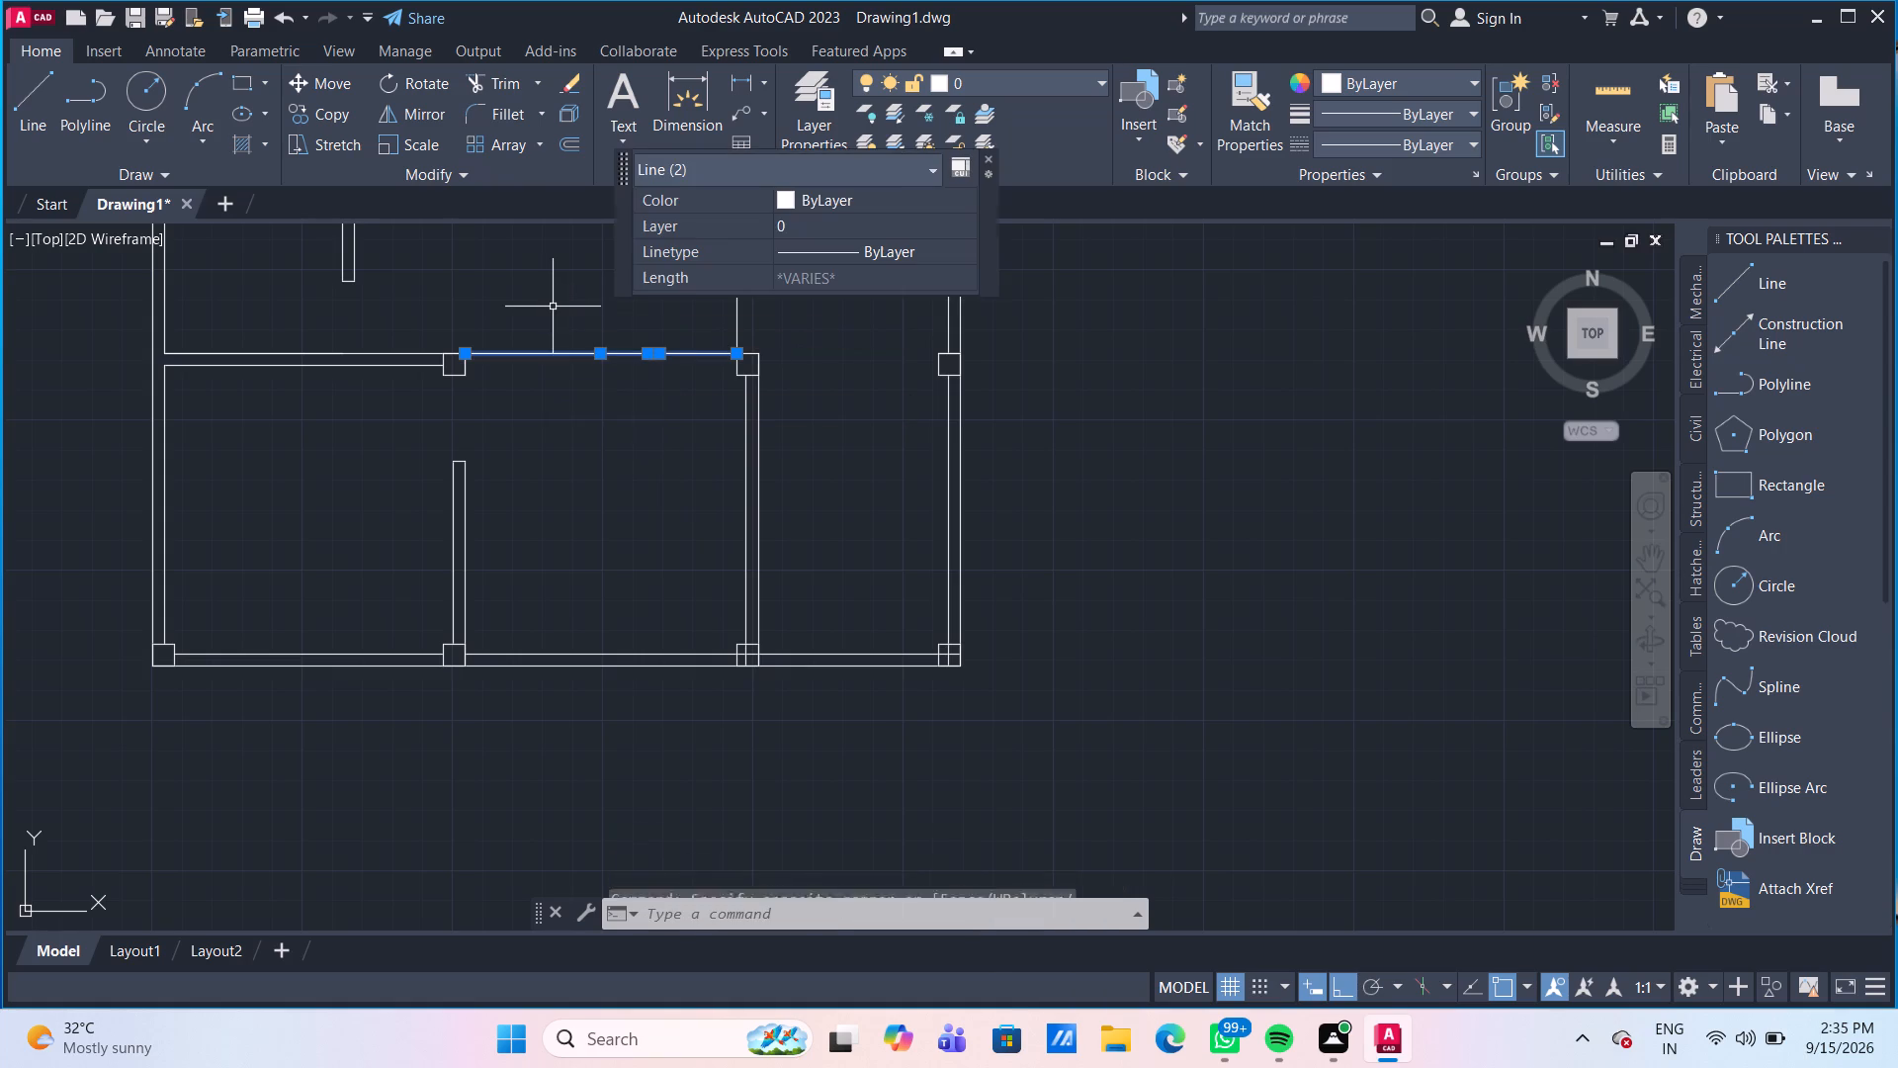
click(737, 326)
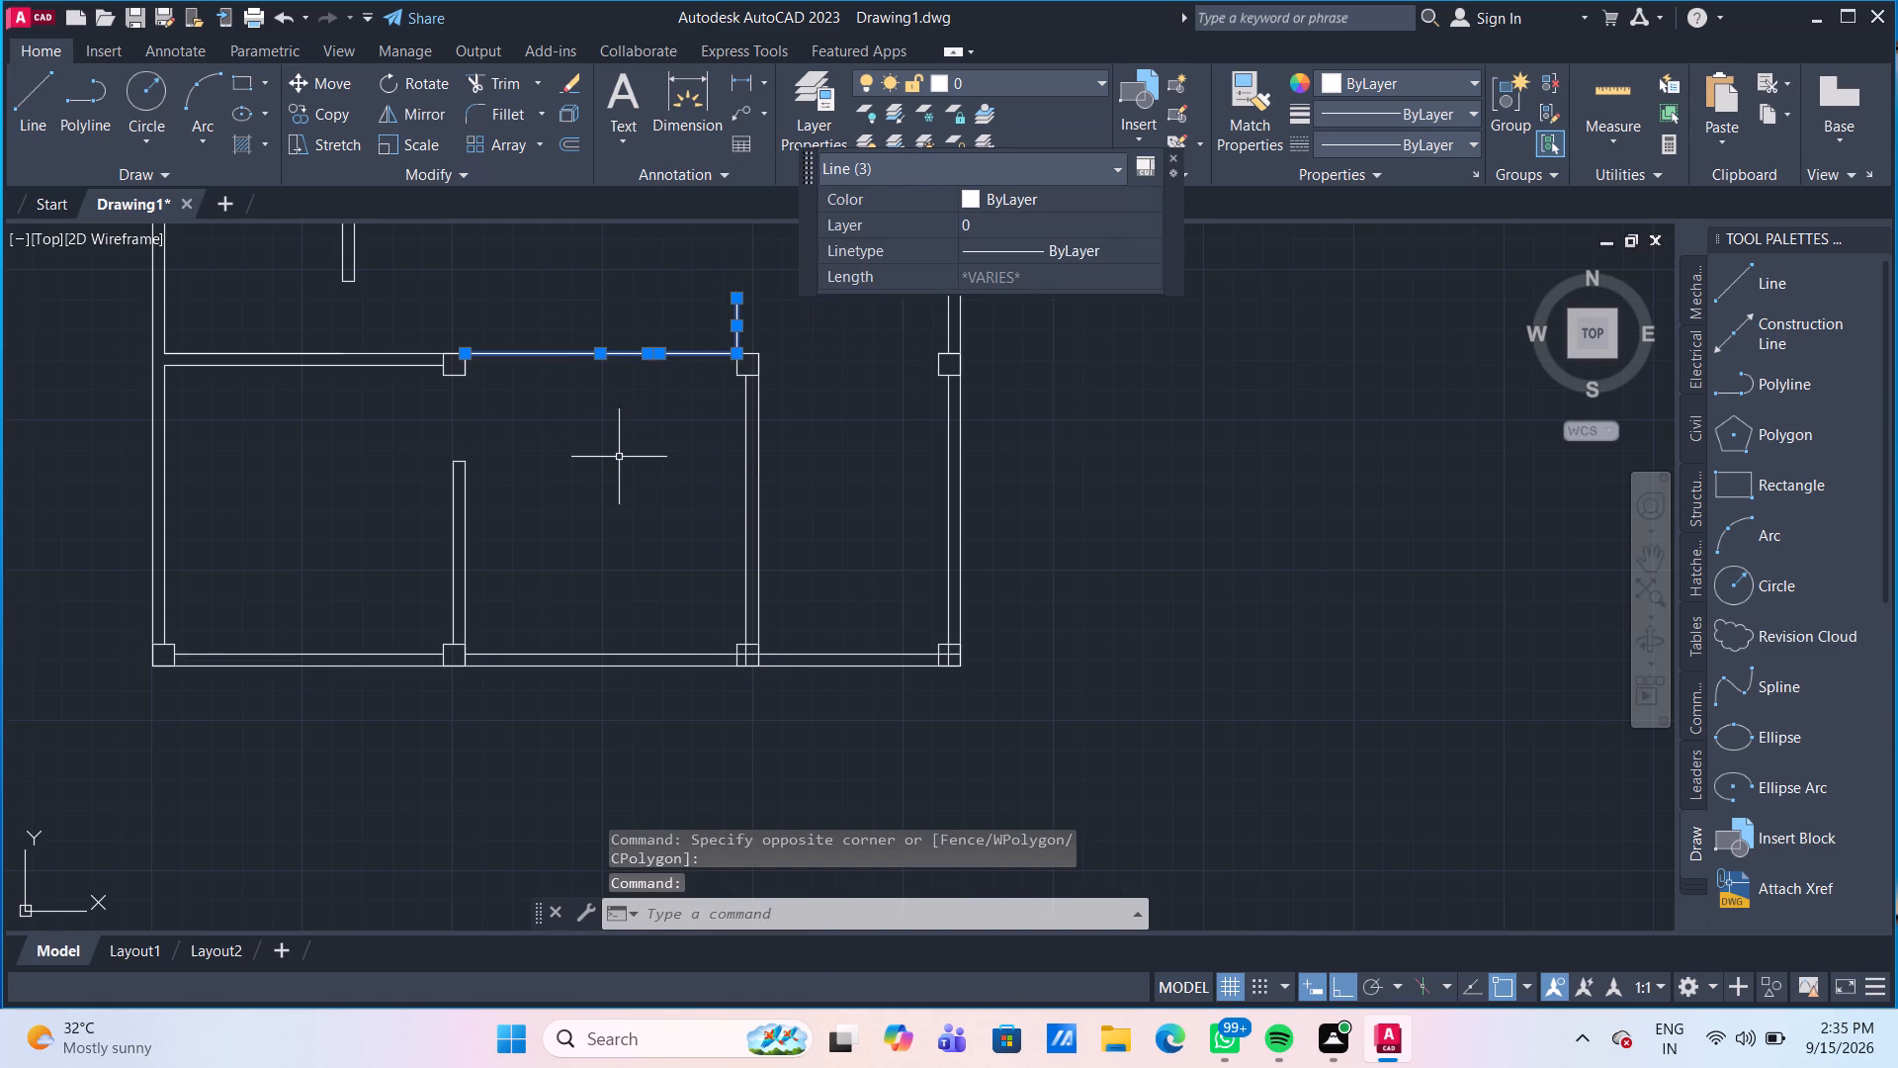
key(Delete)
Offset the inner bottom wall line of the lower-middle room 5'7" upward.
scroll(623, 463, down, 1)
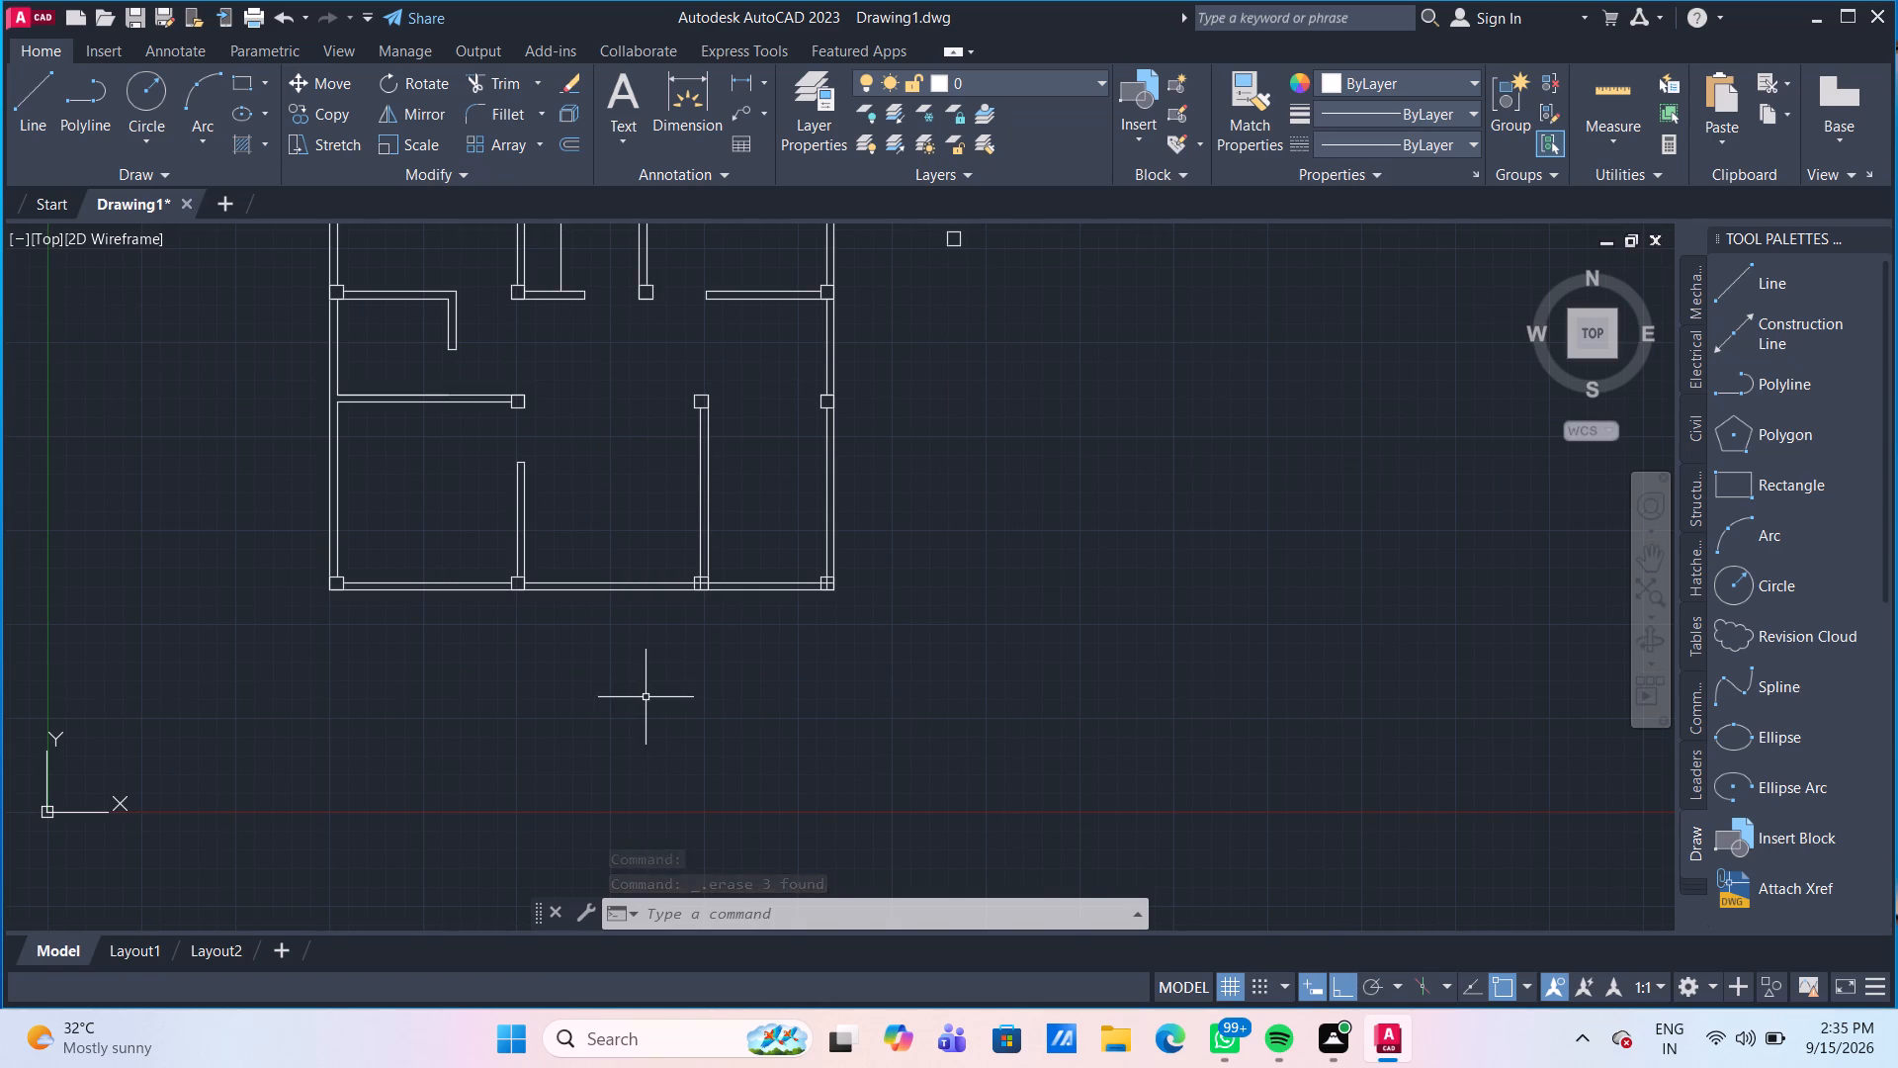
scroll(633, 593, up, 2)
middle_drag(645, 529, 652, 587)
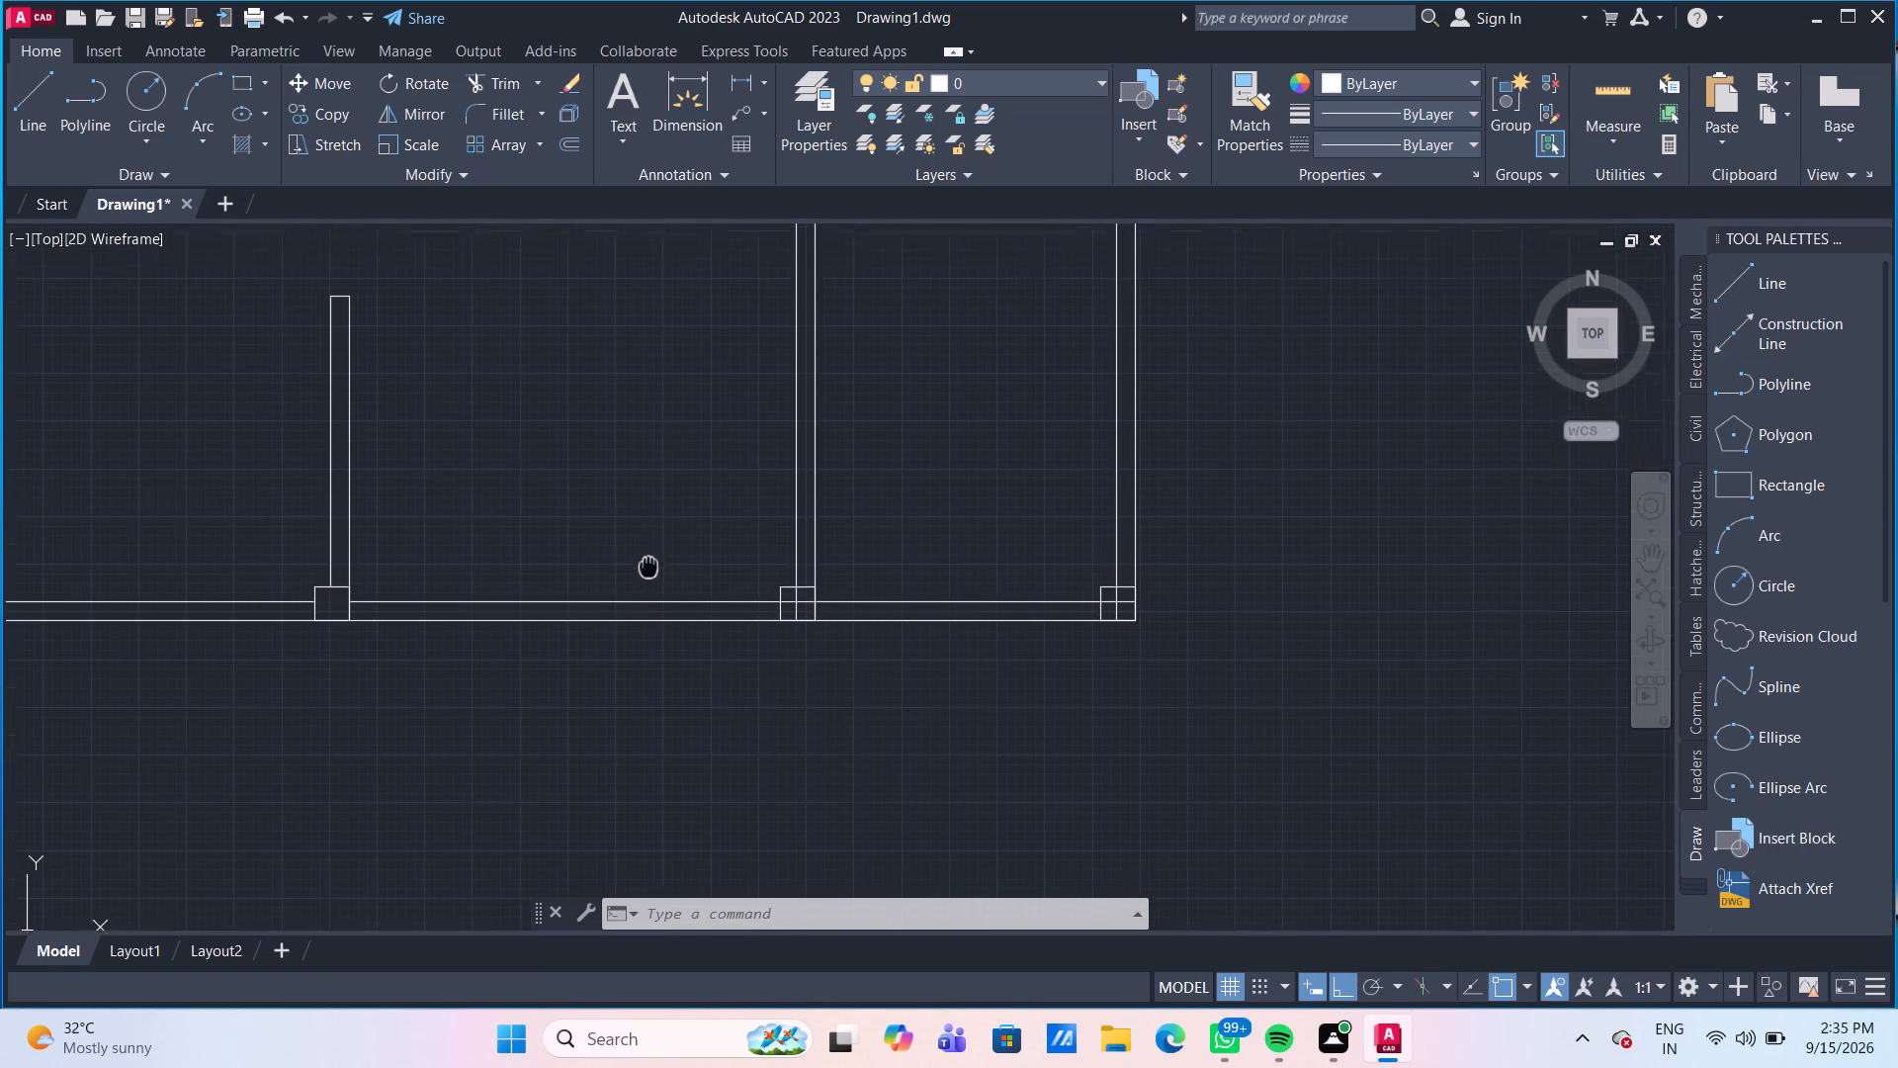
middle_drag(652, 587, 664, 623)
scroll(664, 604, down, 1)
middle_drag(661, 585, 662, 619)
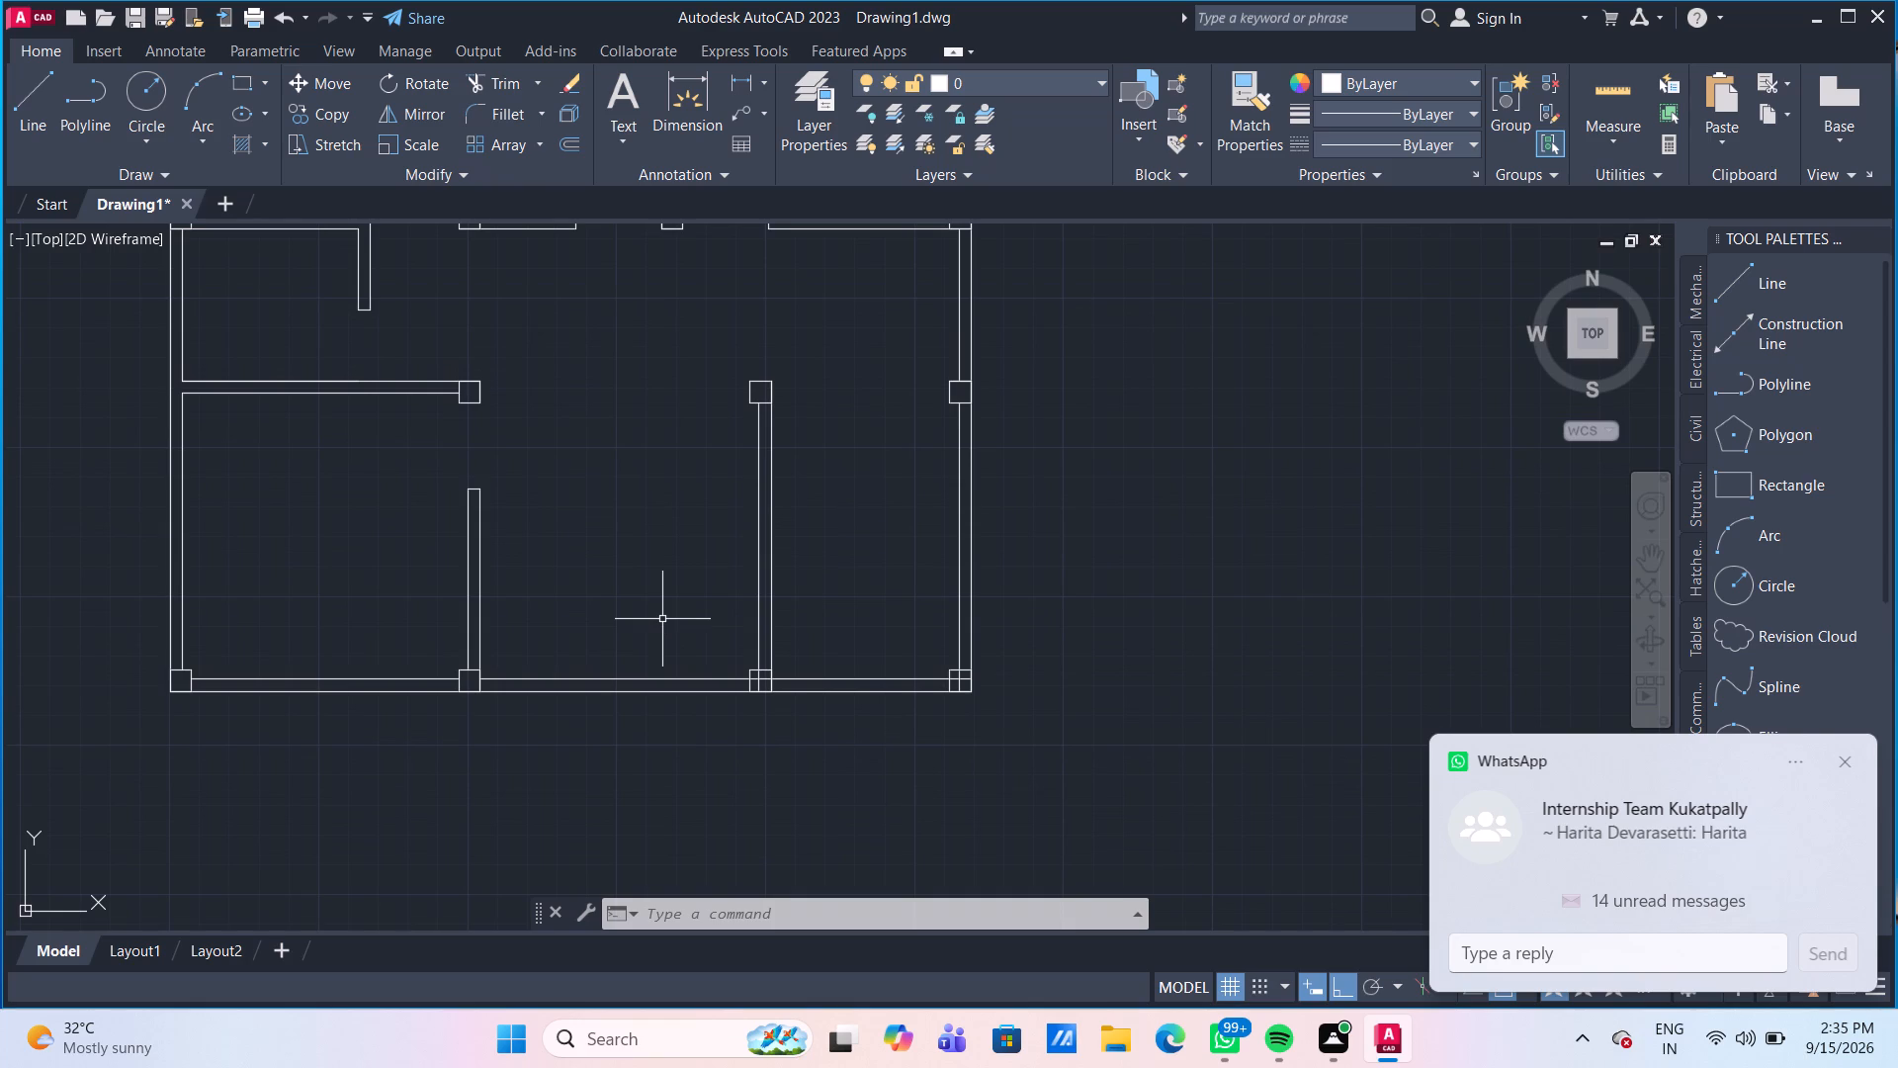
key(o)
key(Return)
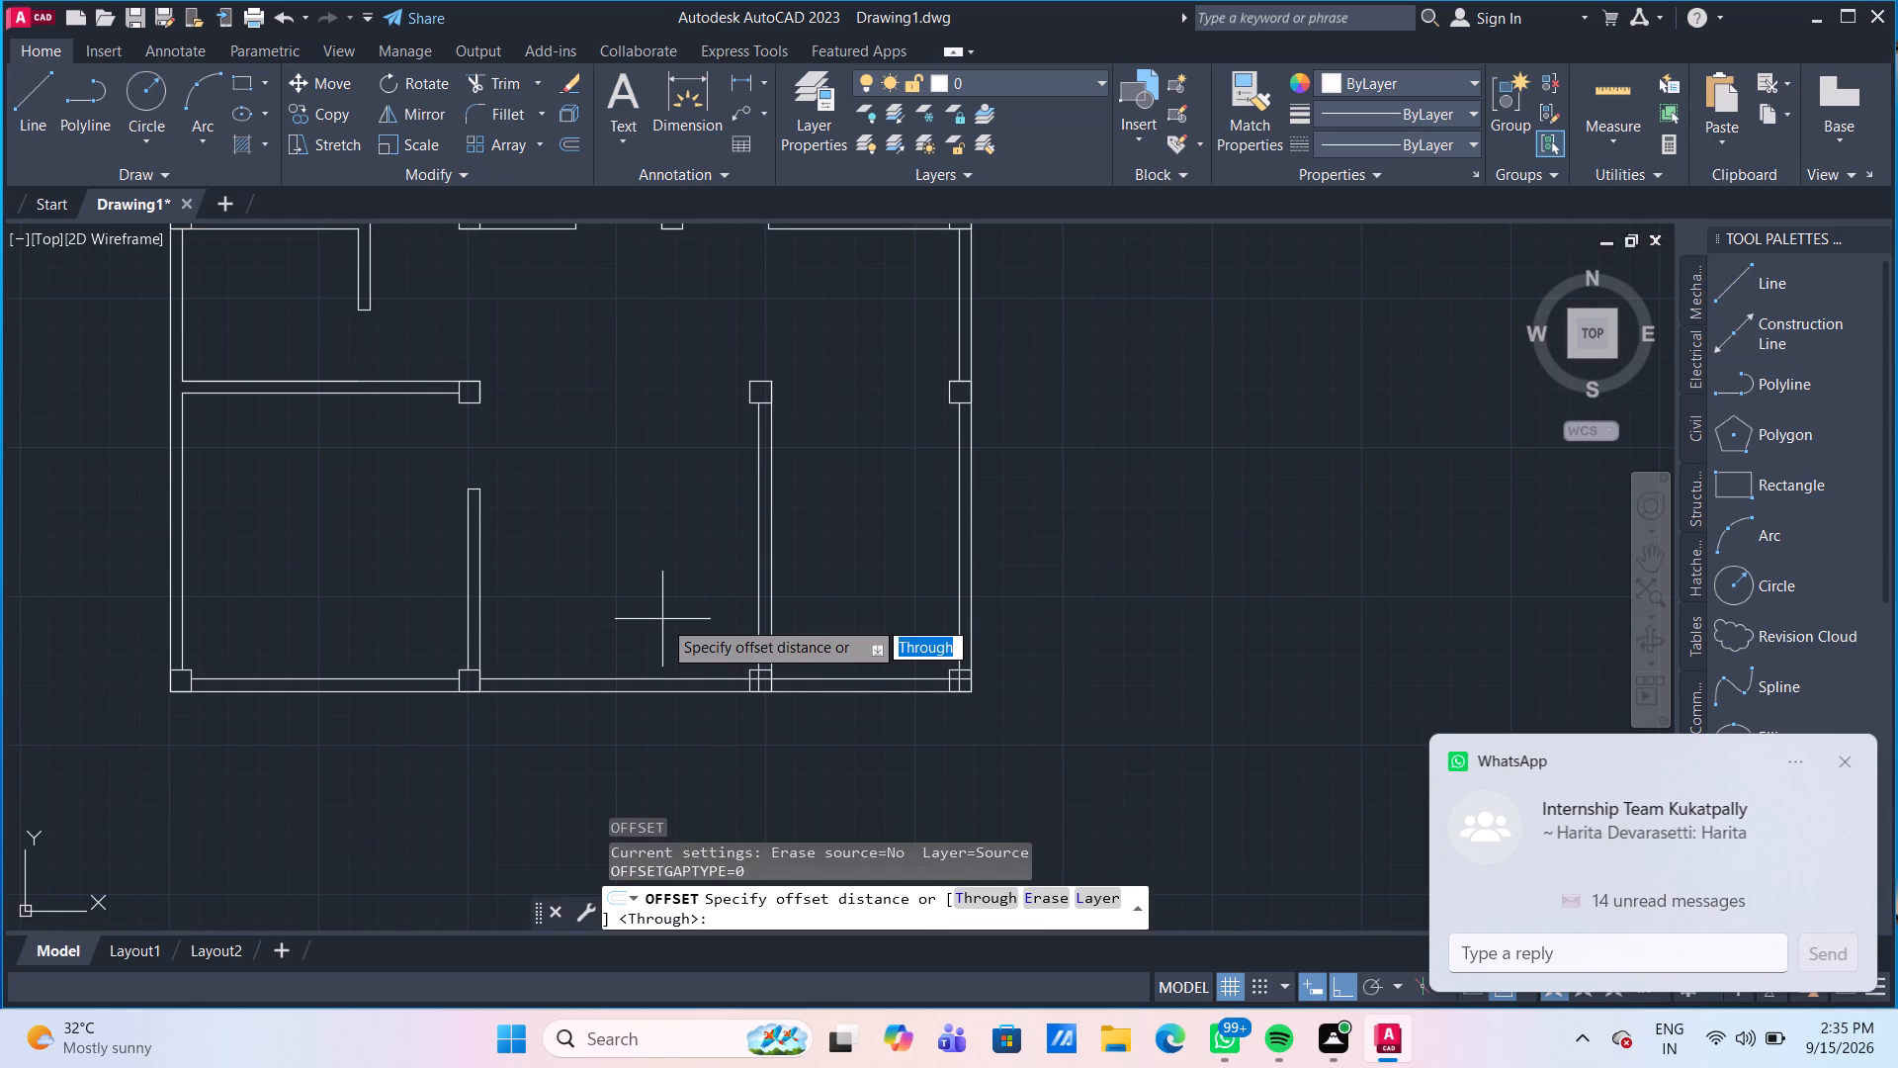
key(Return)
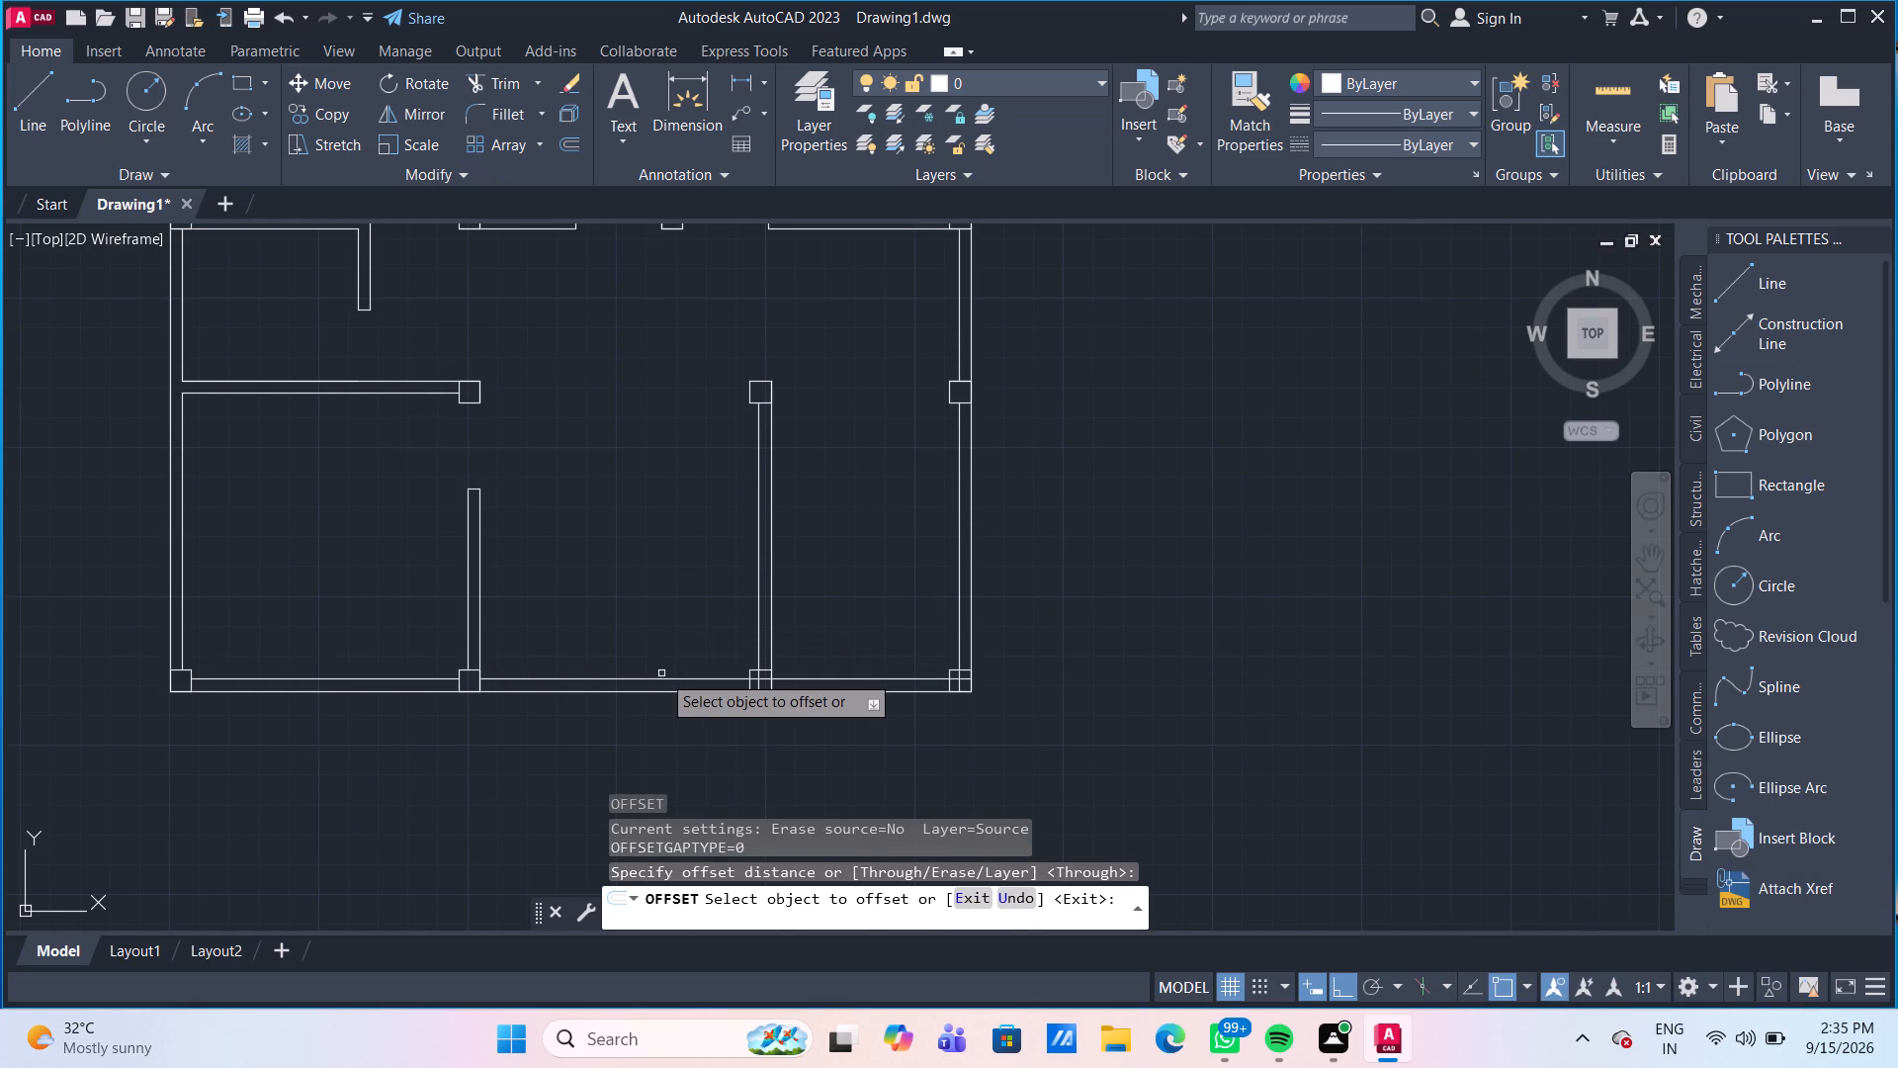
click(656, 681)
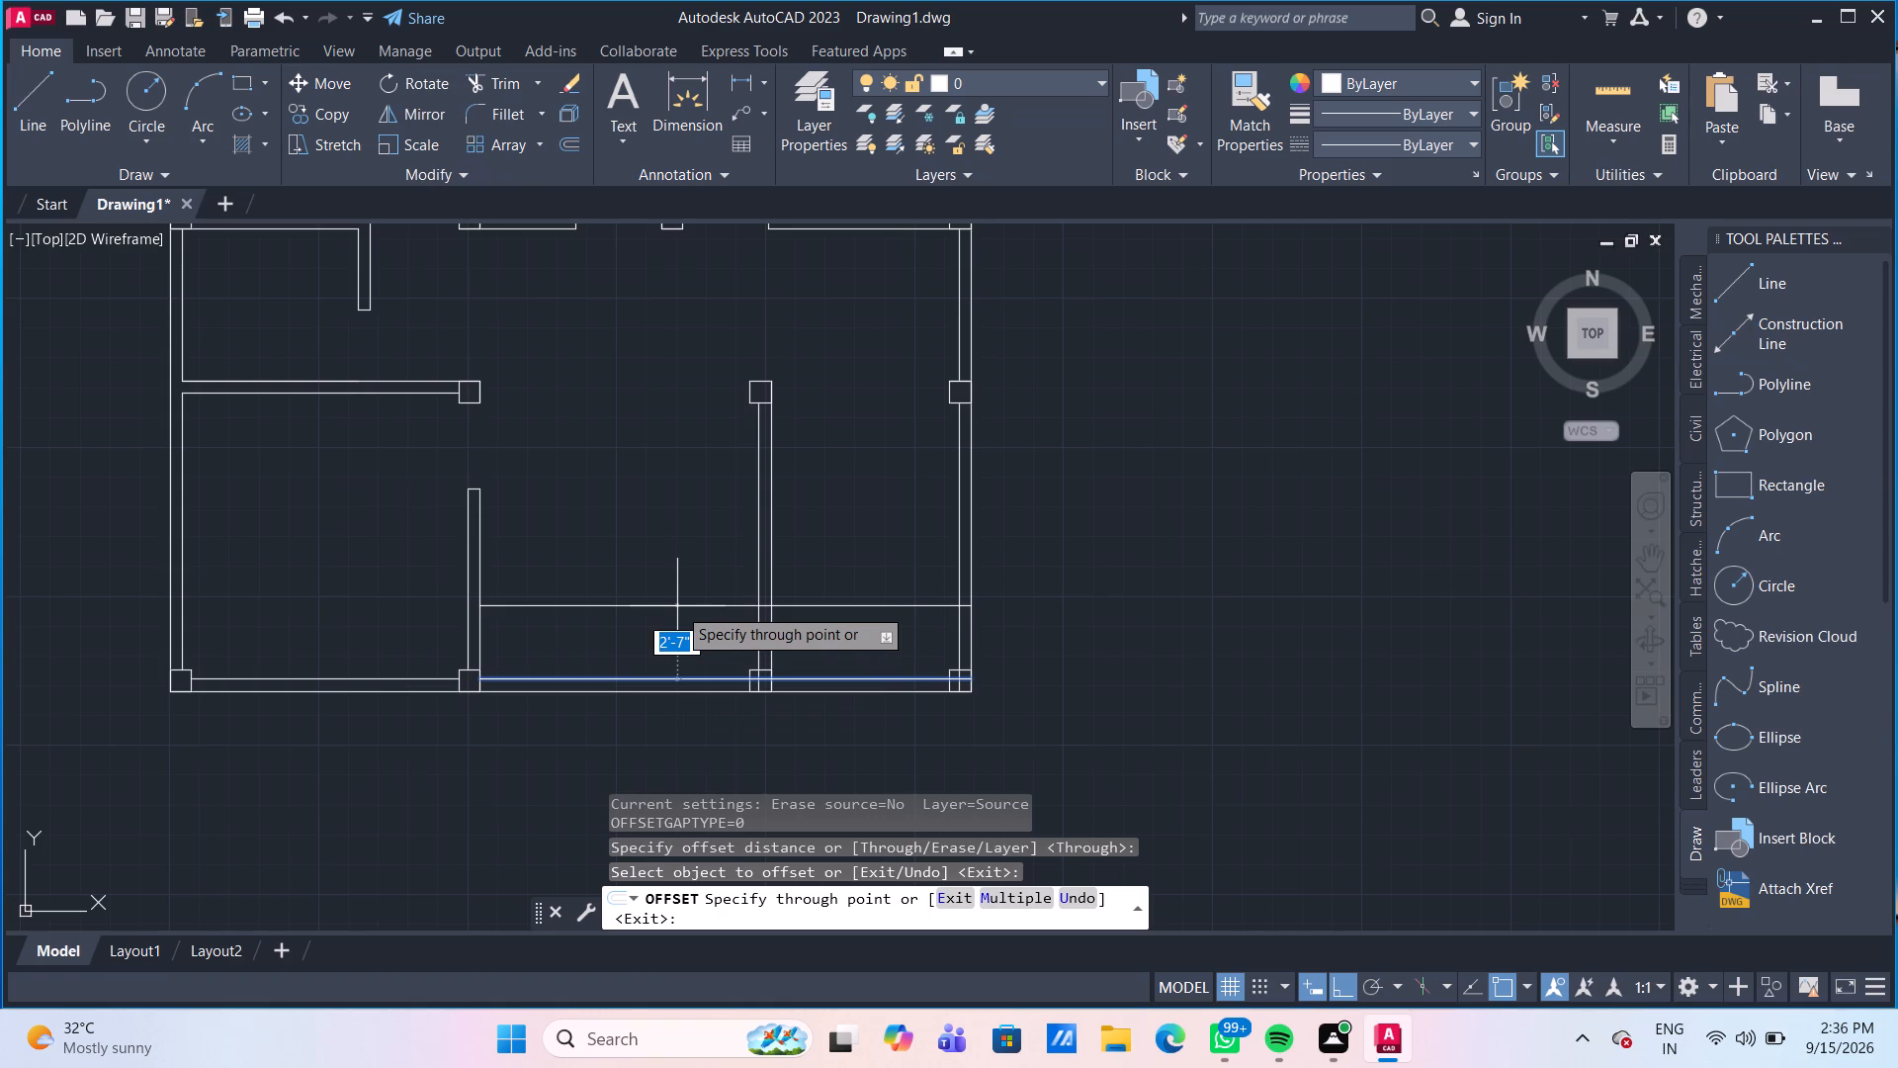
text(5'7")
key(Return)
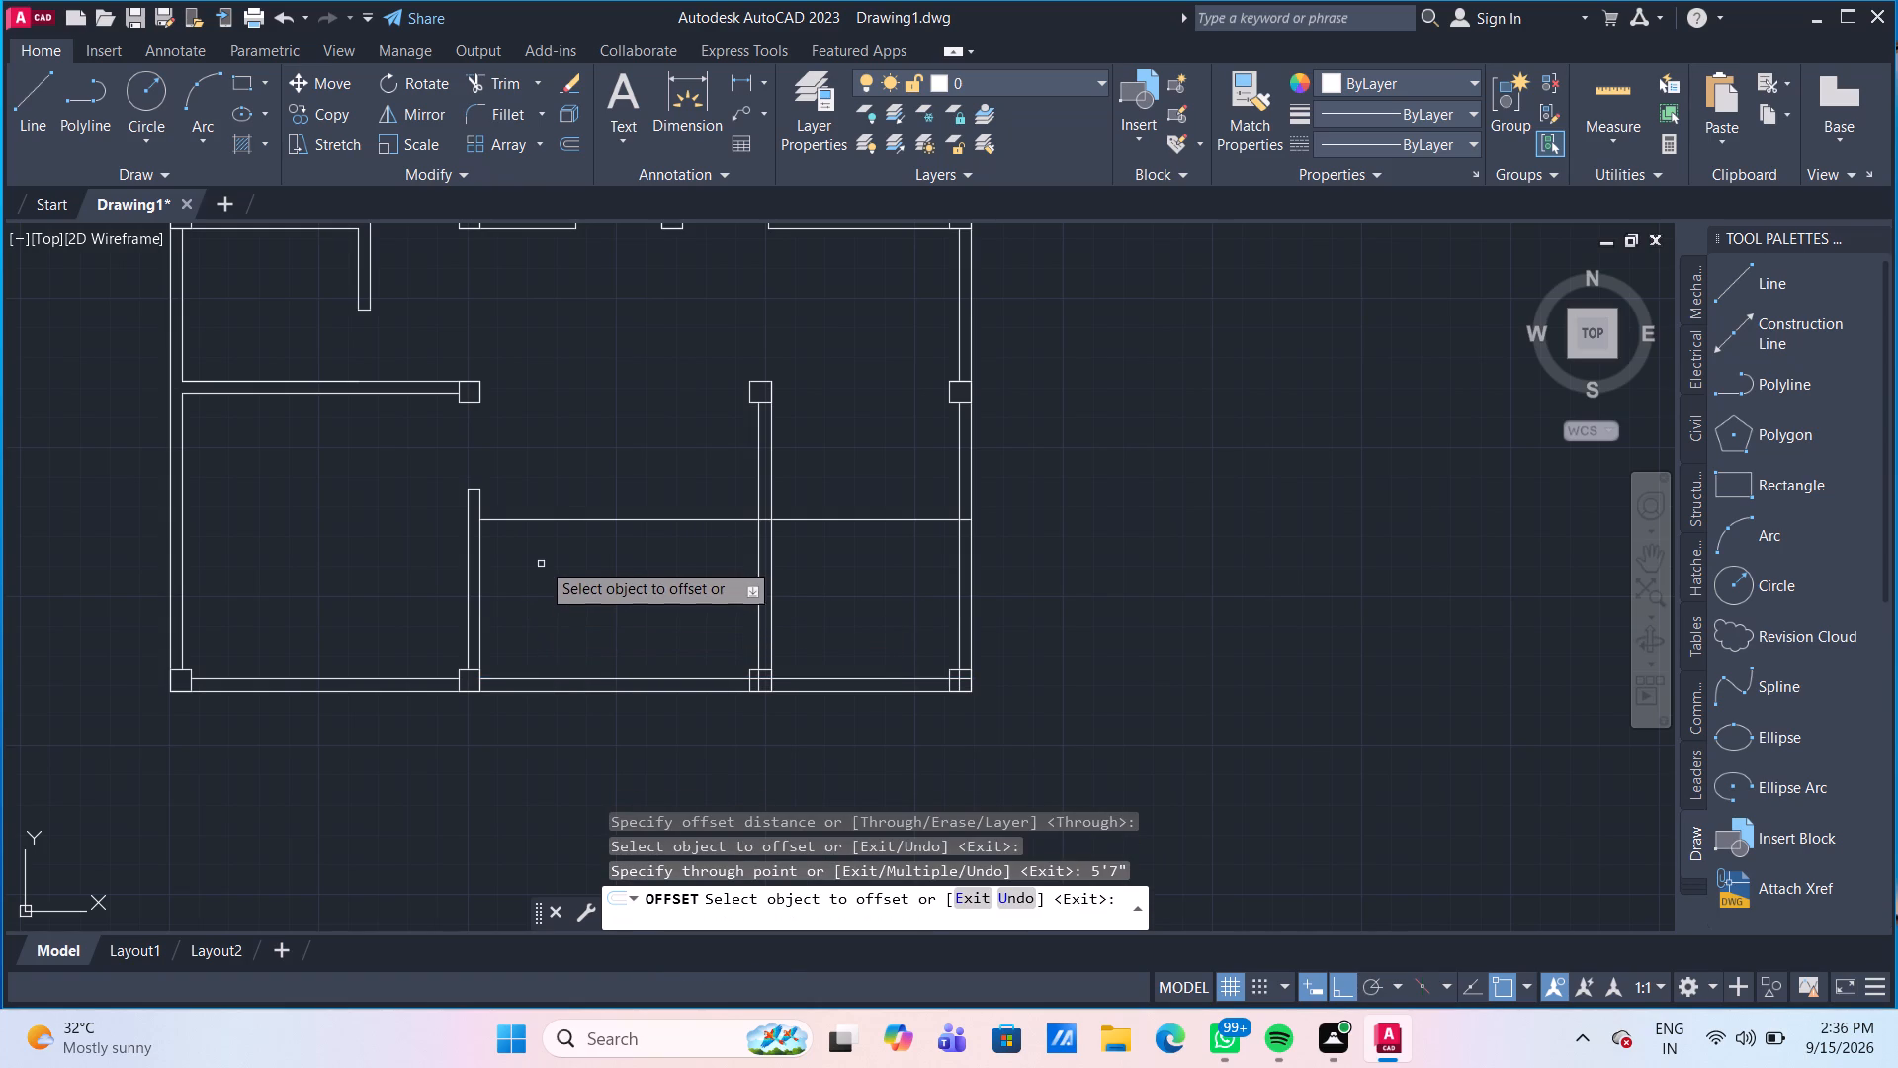
Offset the new horizontal line 5" upward to form a cross wall in the lower-middle room.
click(578, 519)
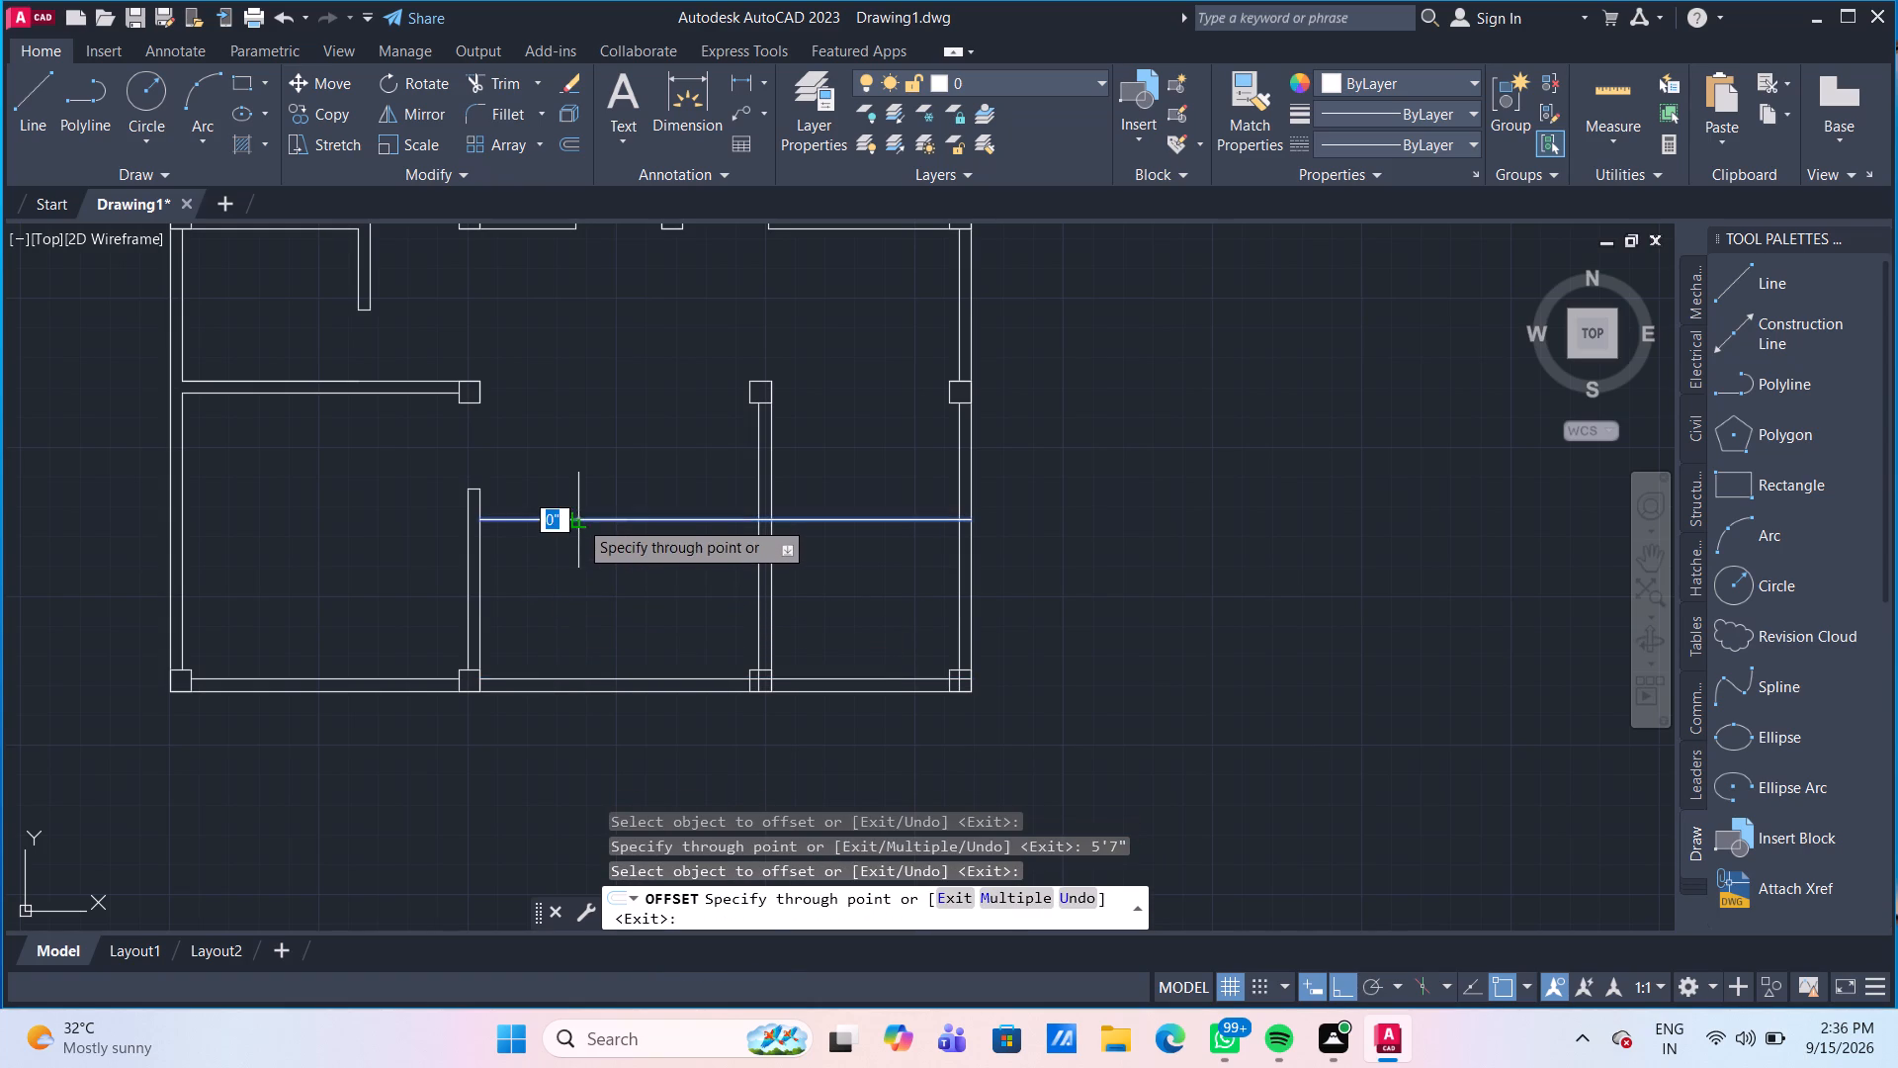
text(5")
key(Return)
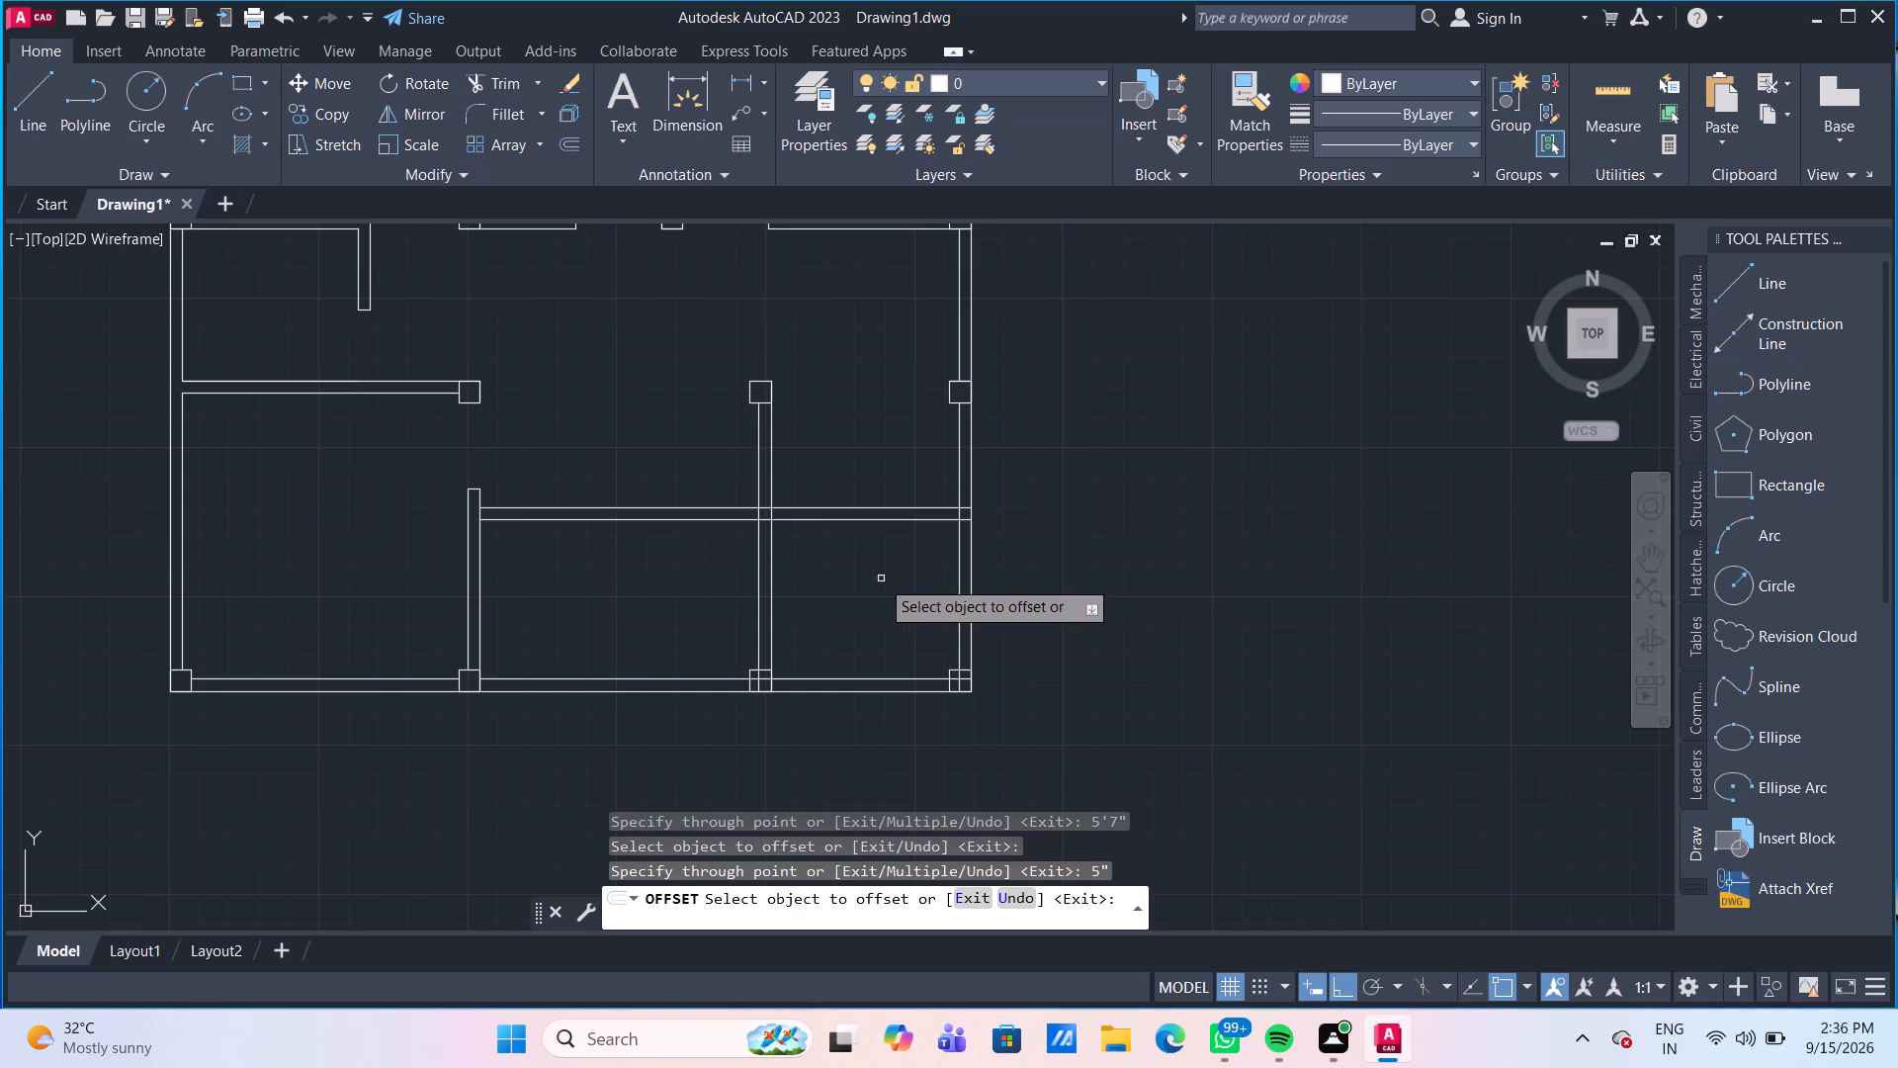
key(Escape)
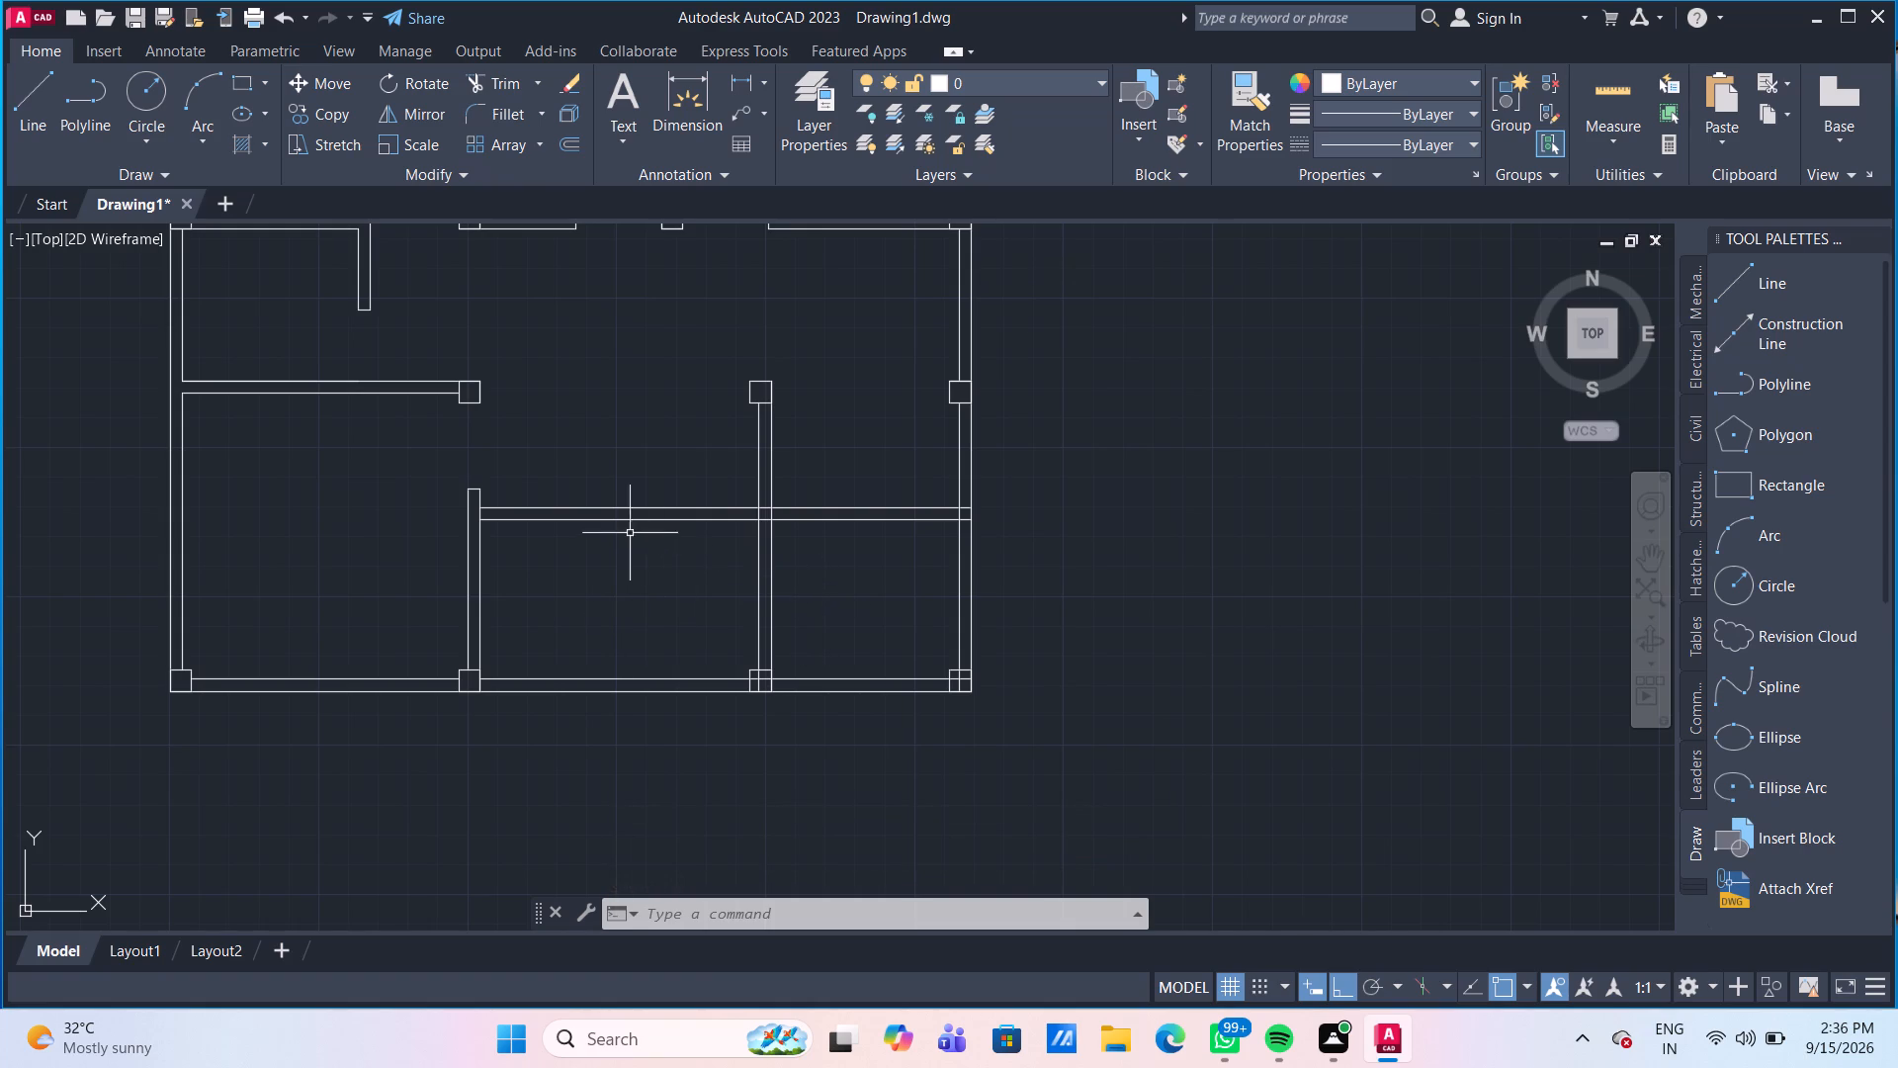
Trim both cross wall lines across the lower-right room and inside the outer right wall.
scroll(794, 561, up, 2)
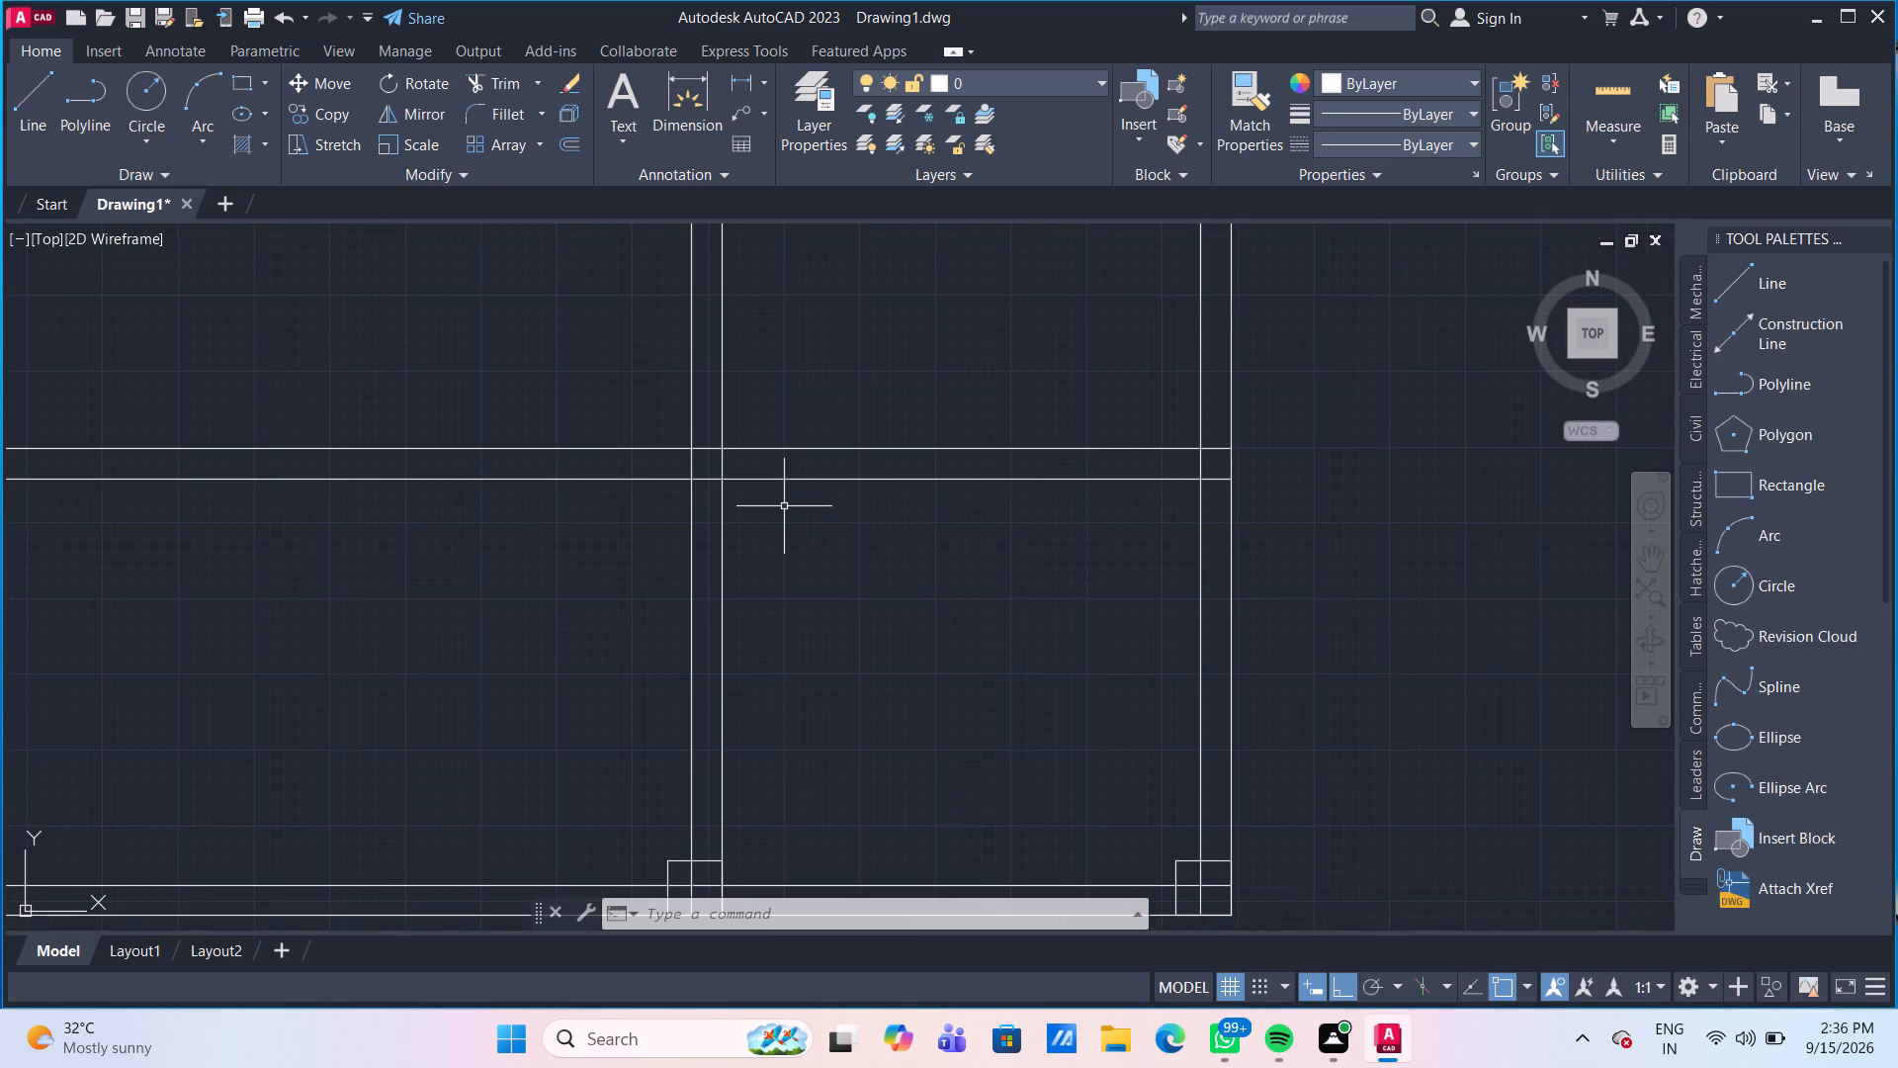
middle_drag(781, 503, 834, 583)
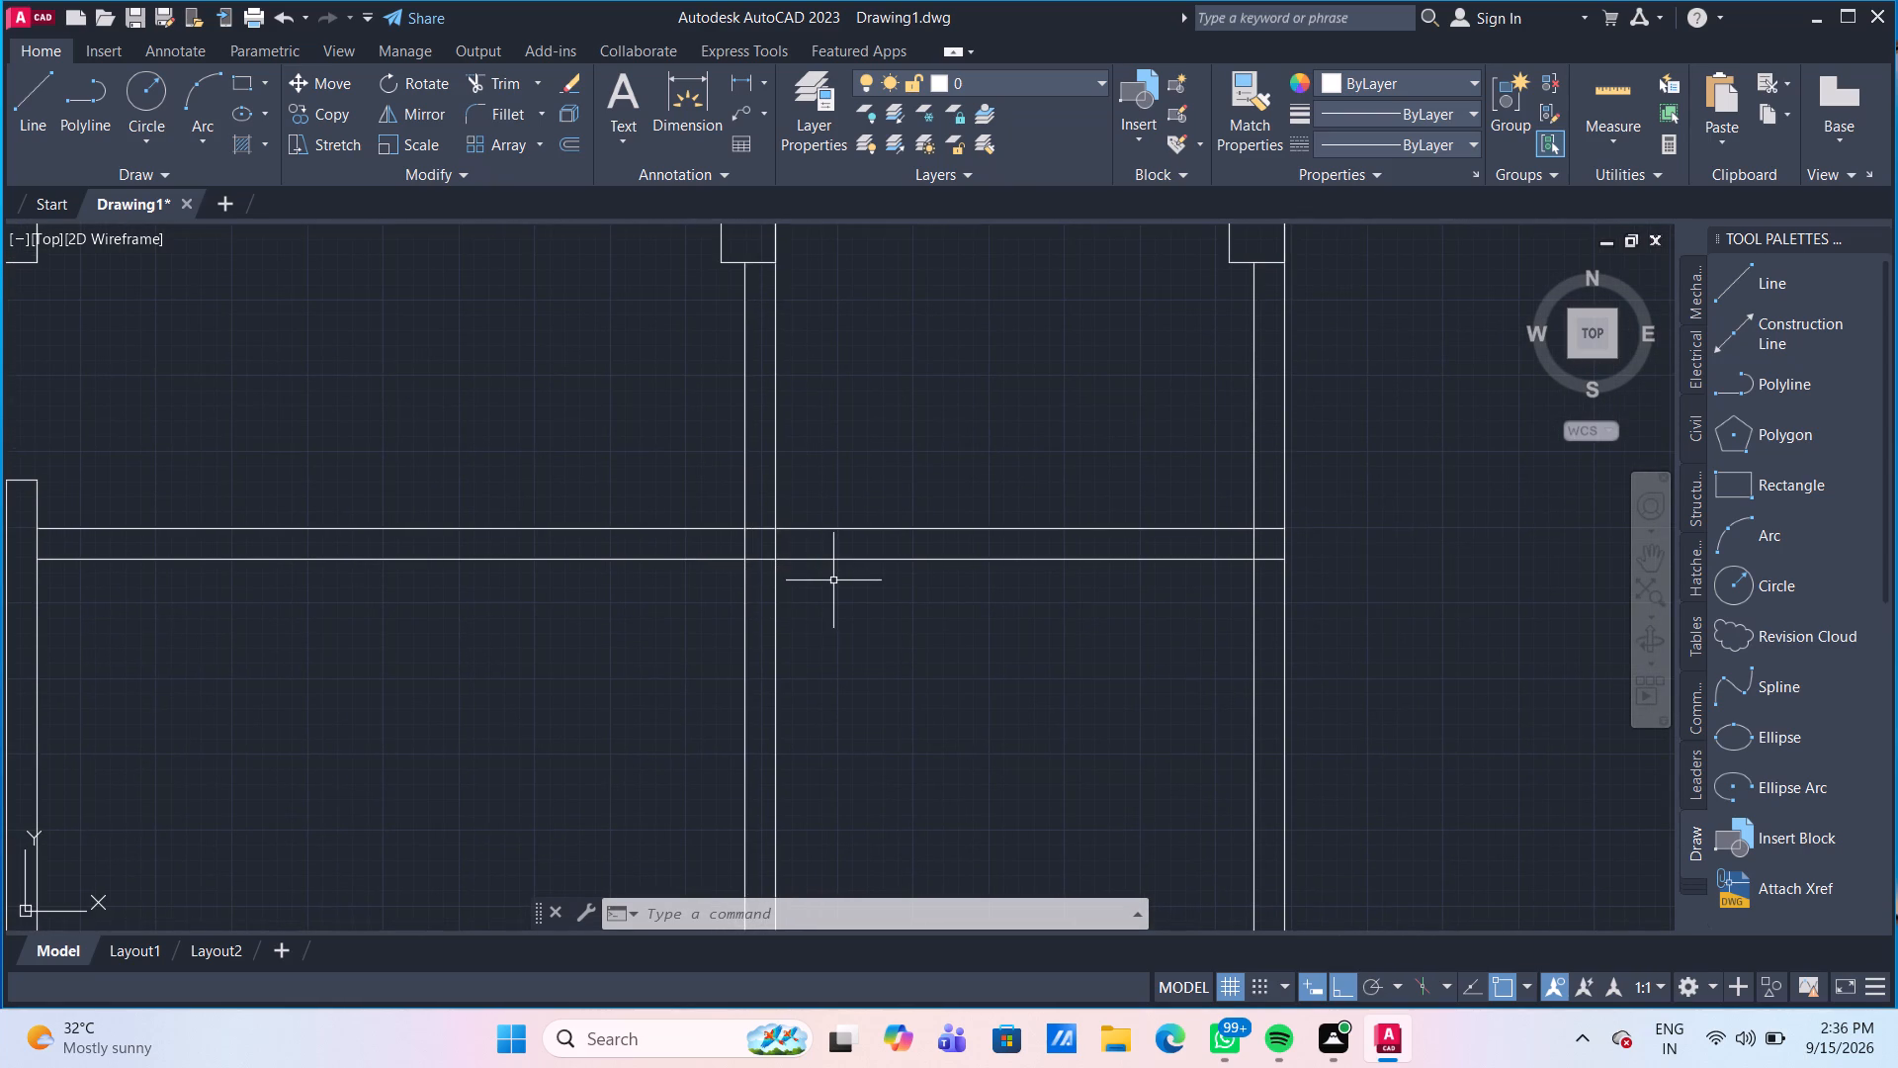
key(t)
key(r)
key(Return)
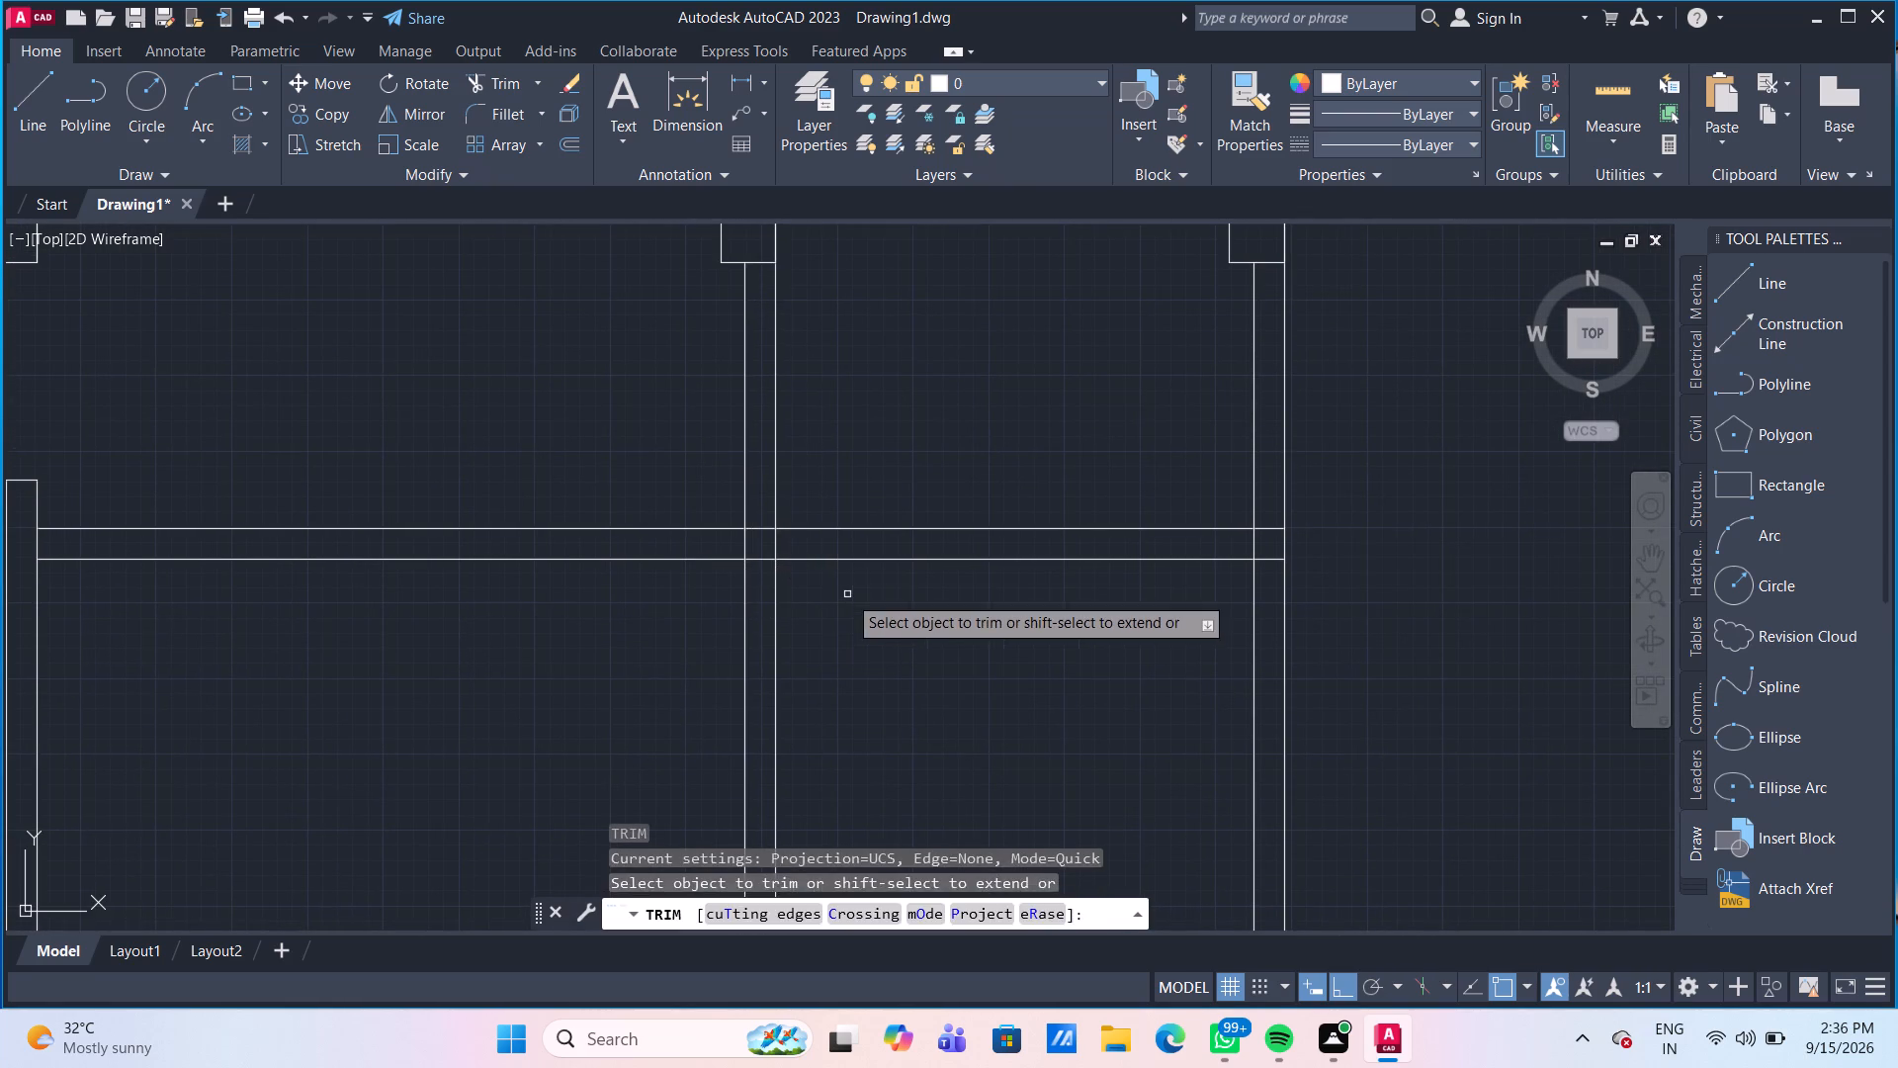
drag(847, 594, 851, 575)
drag(874, 470, 872, 492)
click(873, 671)
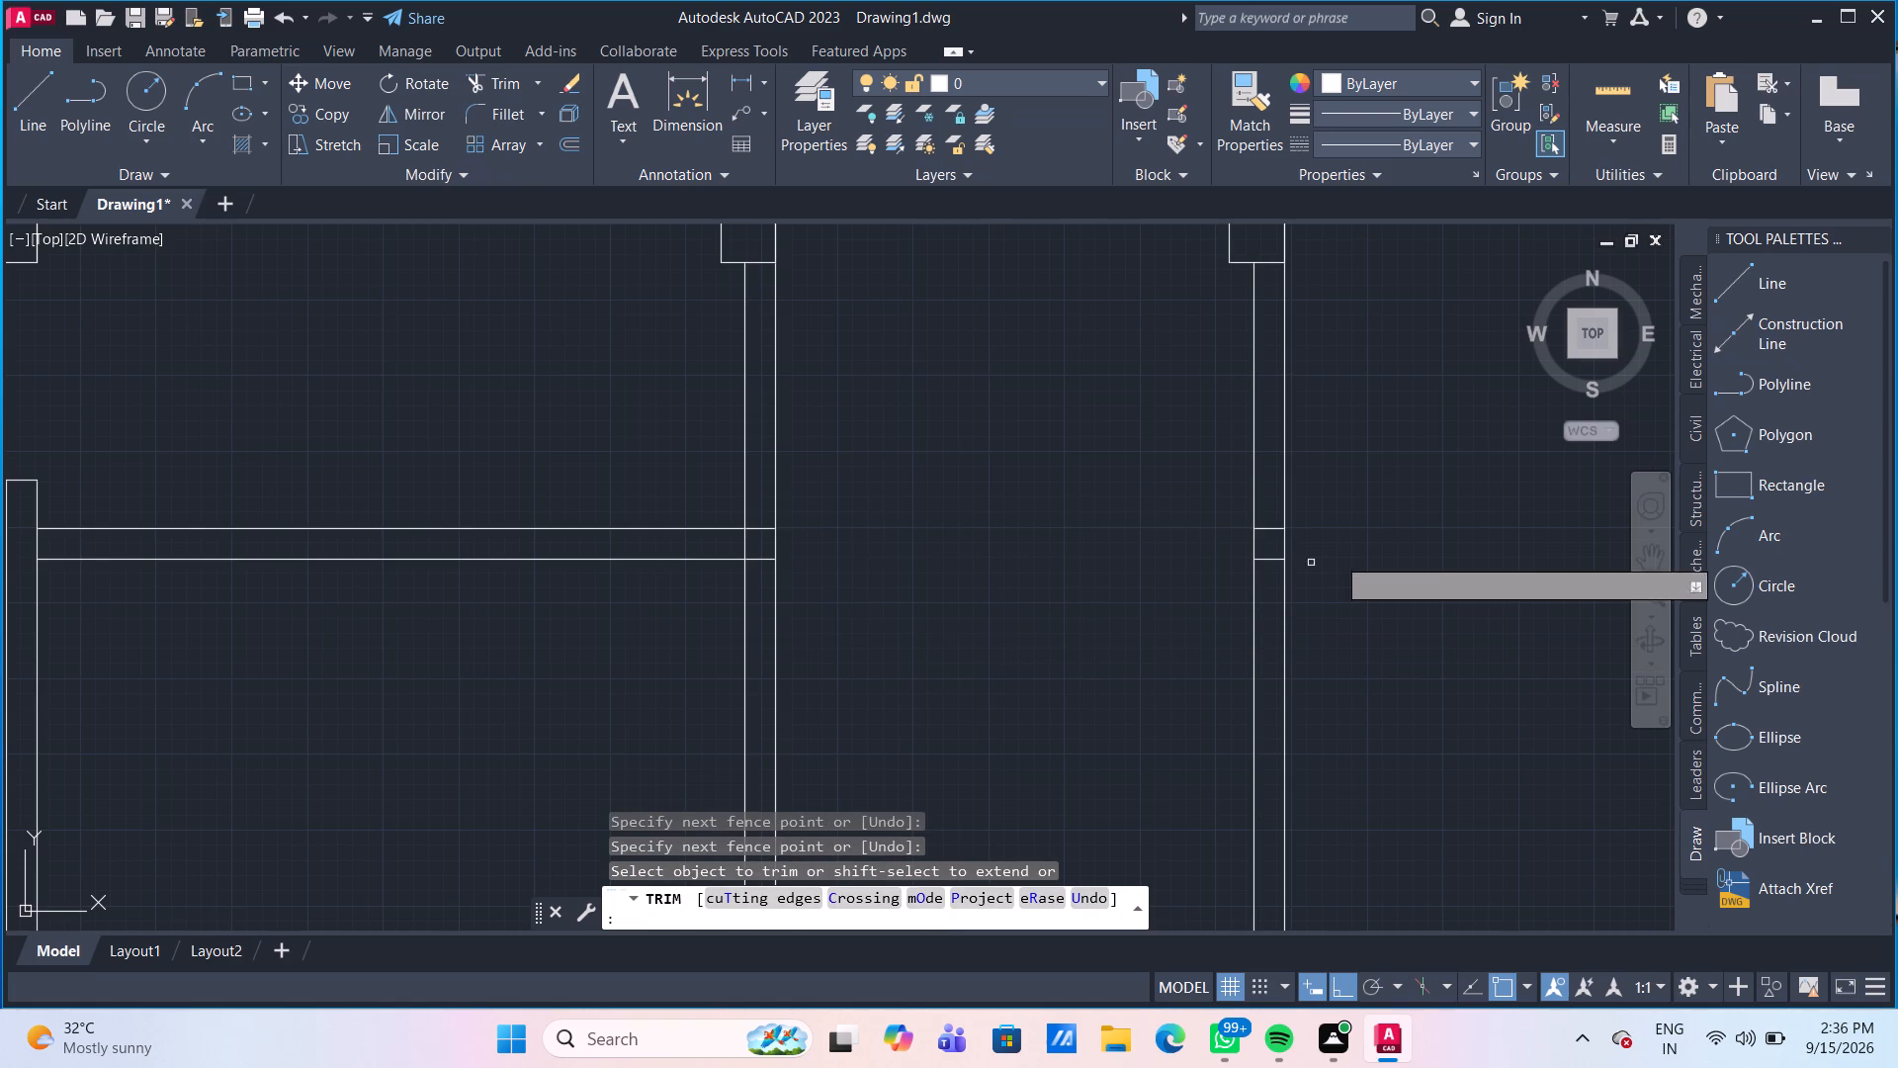
drag(1270, 563, 1270, 551)
click(1270, 528)
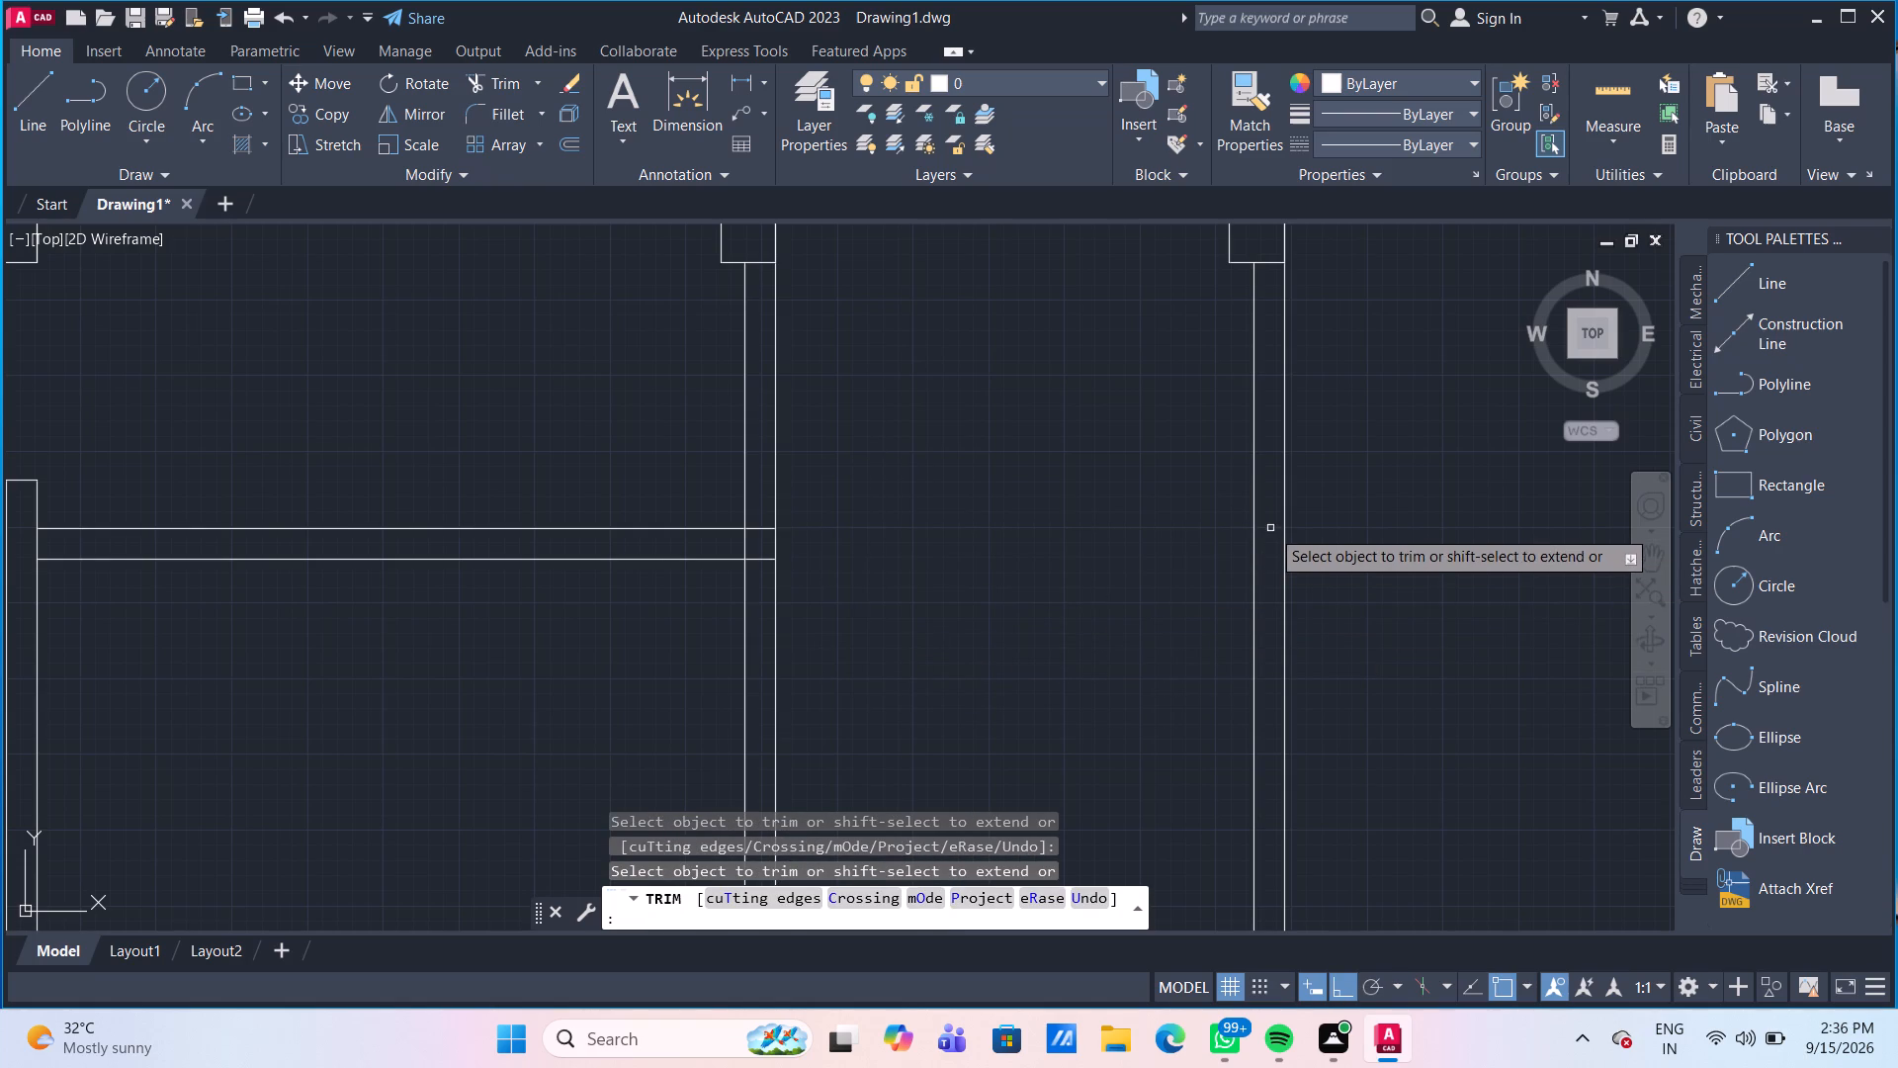
Trim the cross wall lines inside the lower-middle room's right wall, and both side walls' inner lines between the cross wall lines.
scroll(728, 557, up, 2)
drag(782, 445, 790, 479)
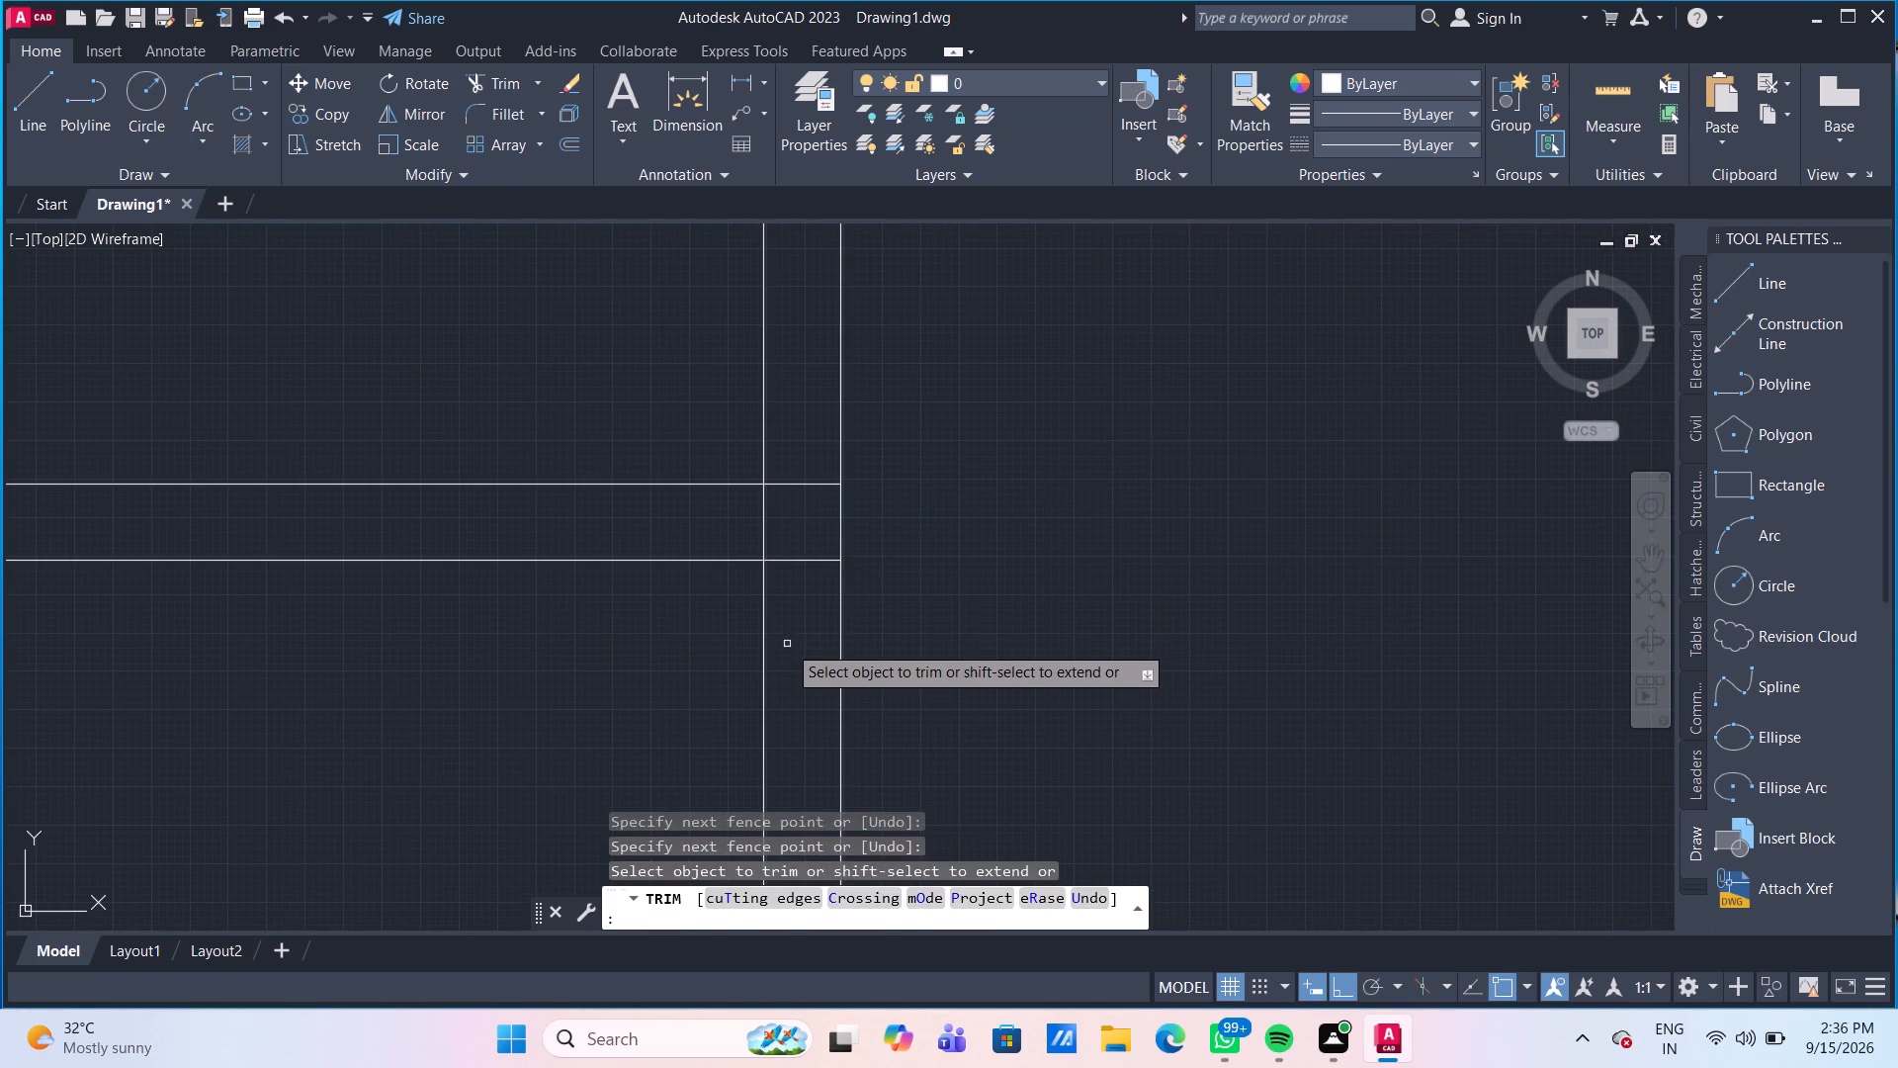
drag(793, 624, 798, 600)
click(788, 454)
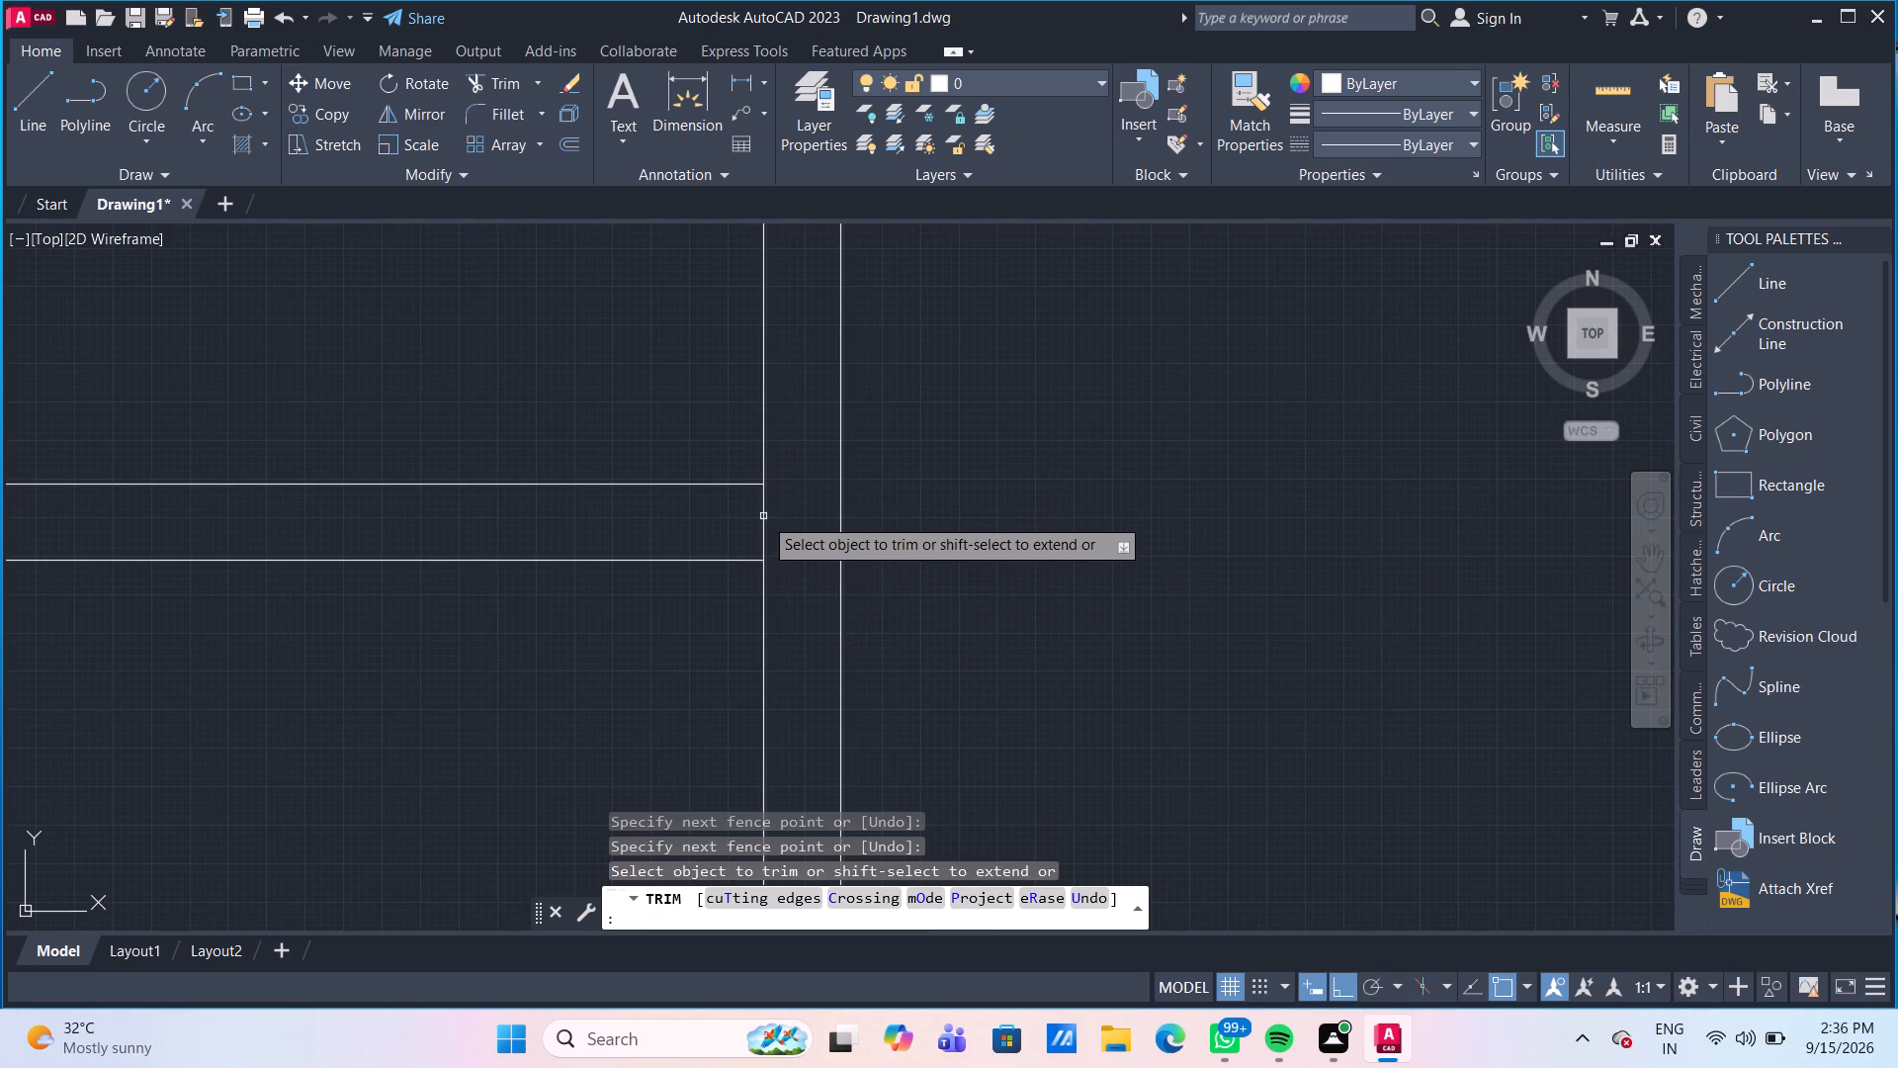
click(763, 516)
scroll(550, 650, down, 3)
middle_drag(360, 721, 749, 576)
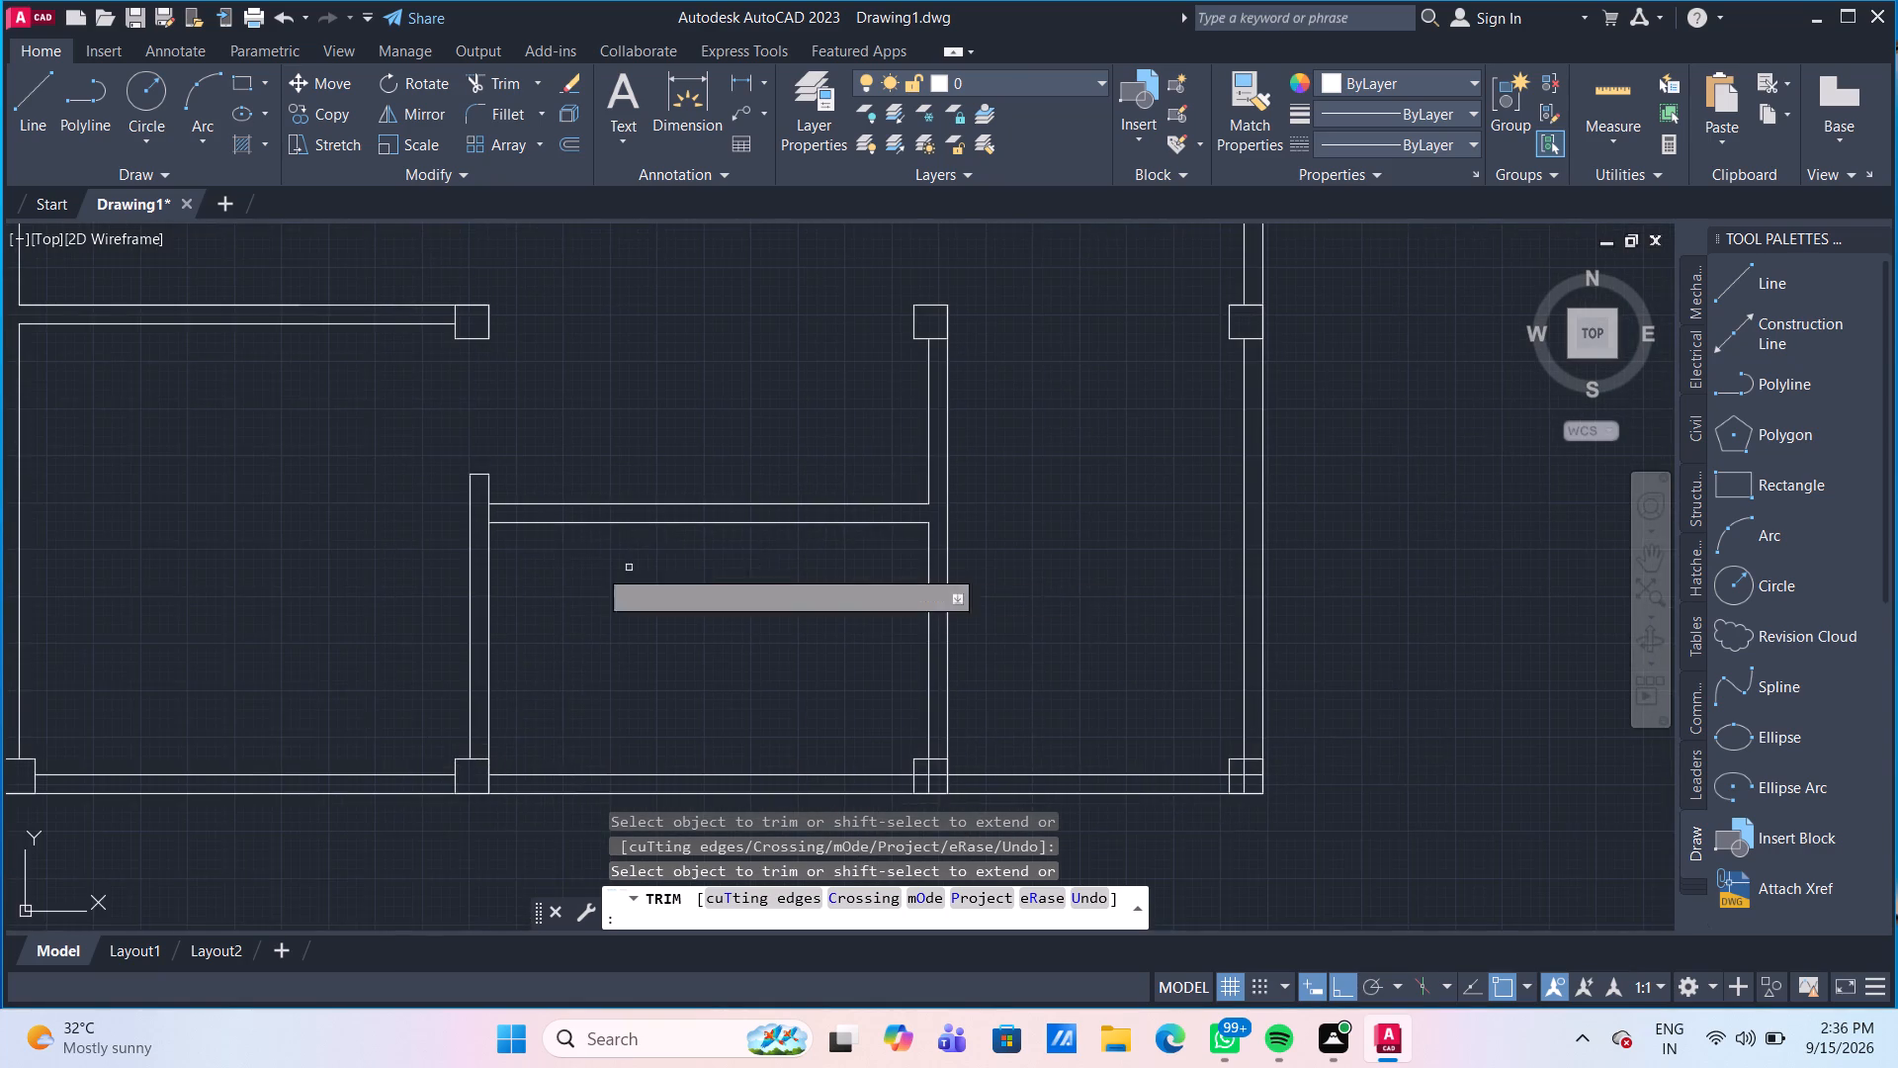
scroll(524, 525, up, 2)
click(442, 499)
Trim the wall lines crossing inside the junction square at the lower-middle room's bottom right corner.
scroll(651, 685, down, 2)
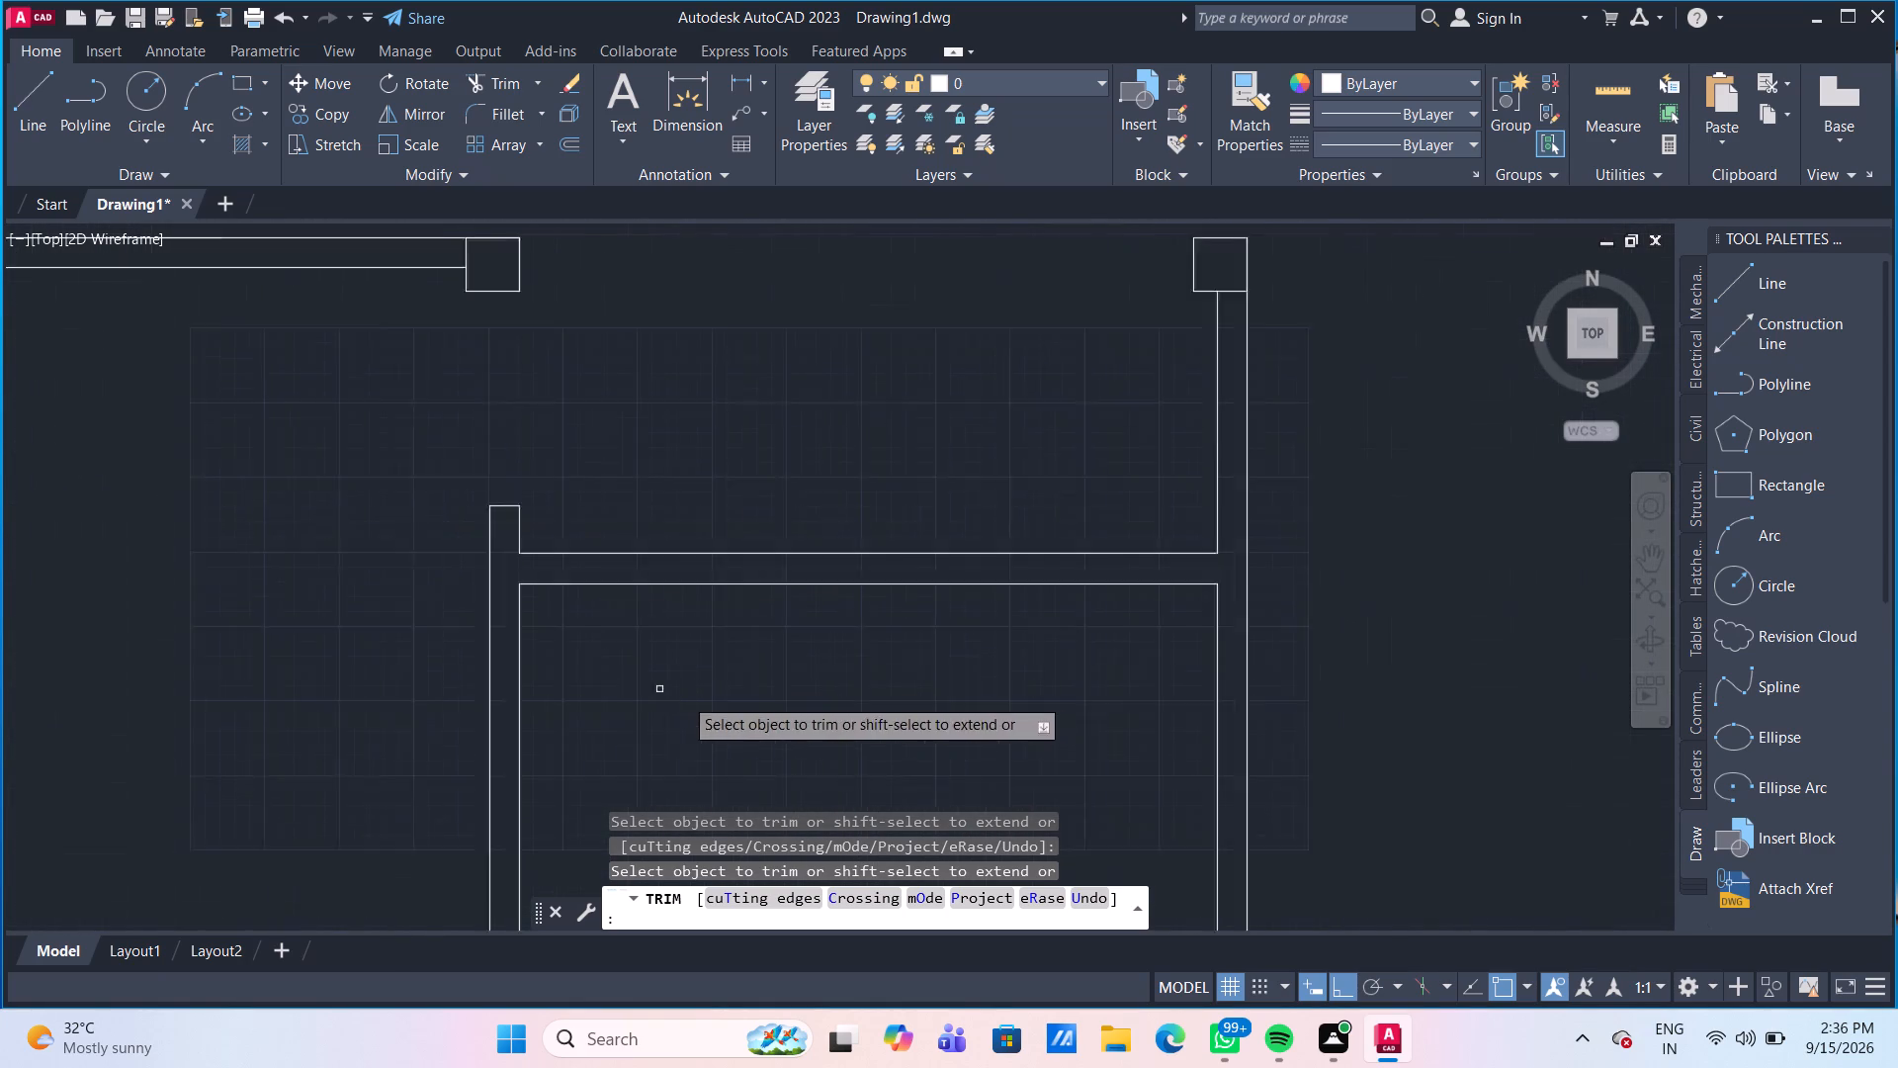
scroll(688, 698, down, 2)
middle_drag(902, 701, 884, 637)
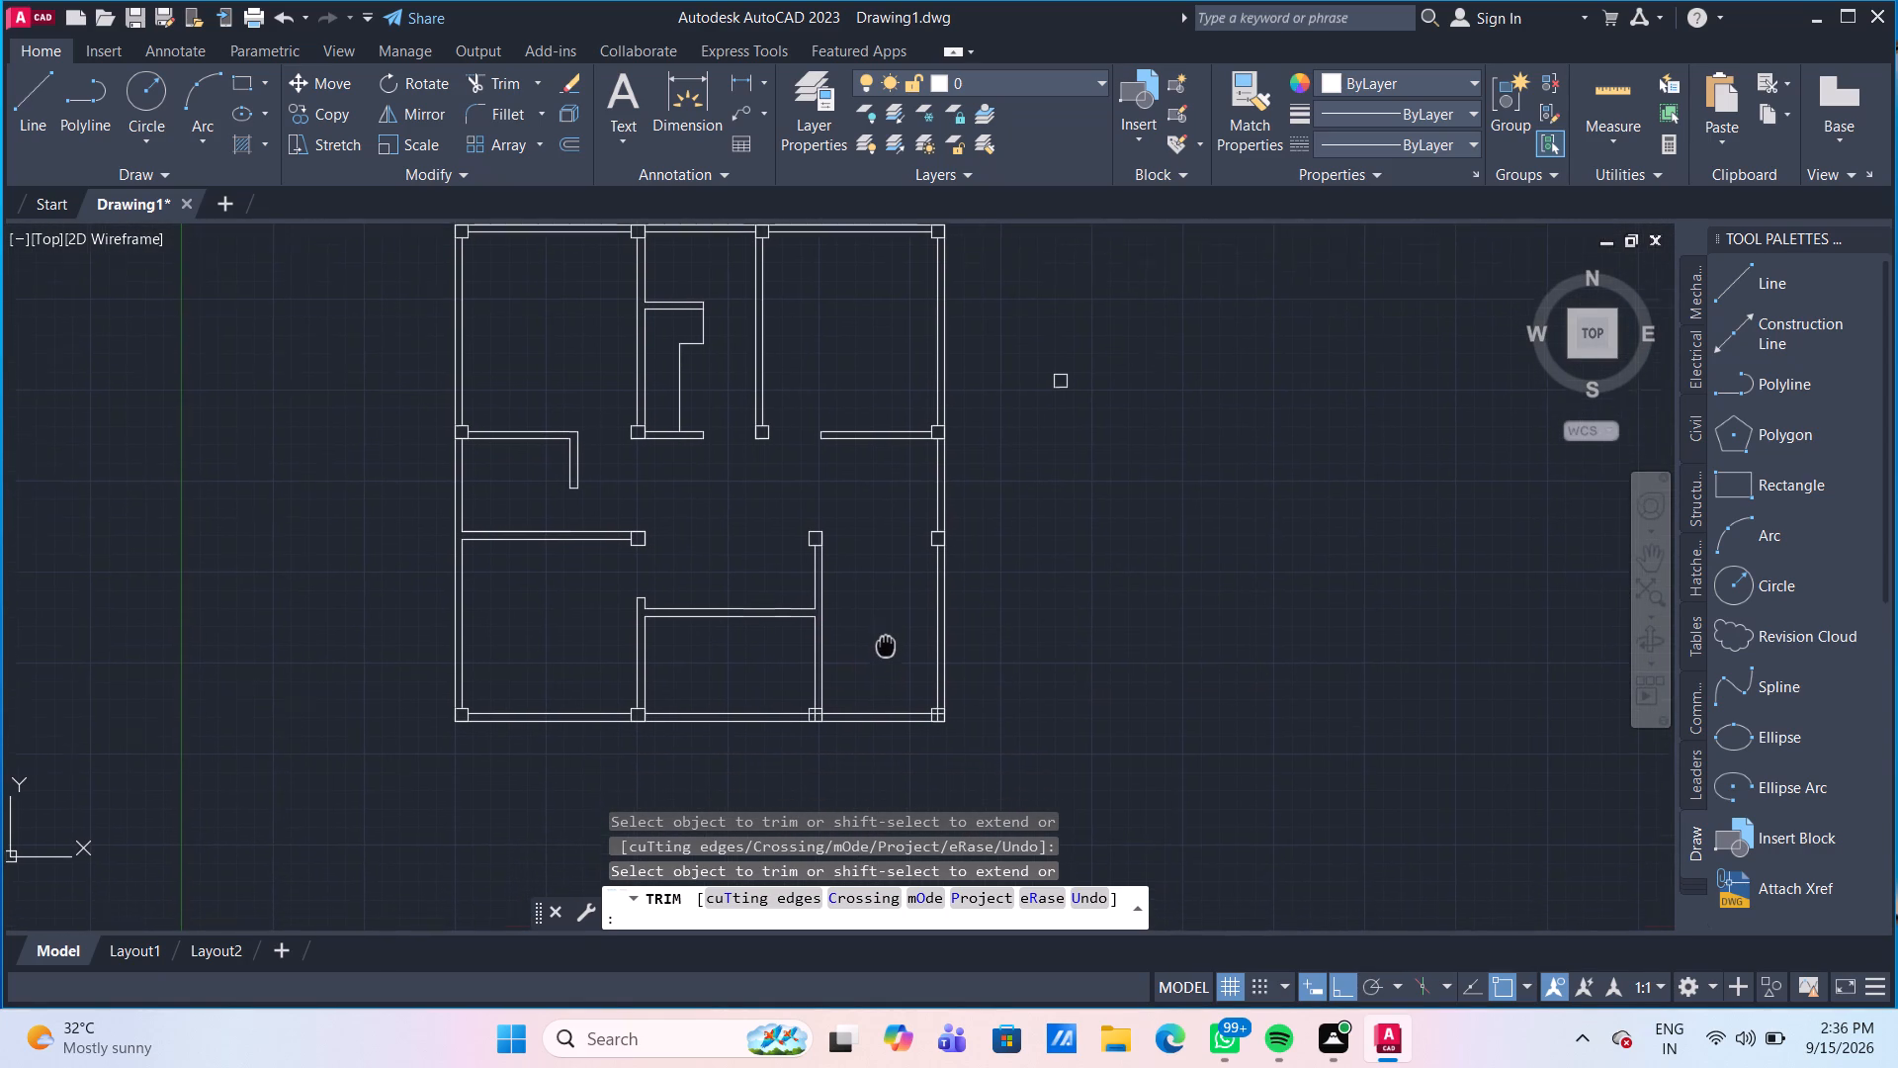
middle_drag(884, 637, 883, 632)
scroll(883, 632, up, 1)
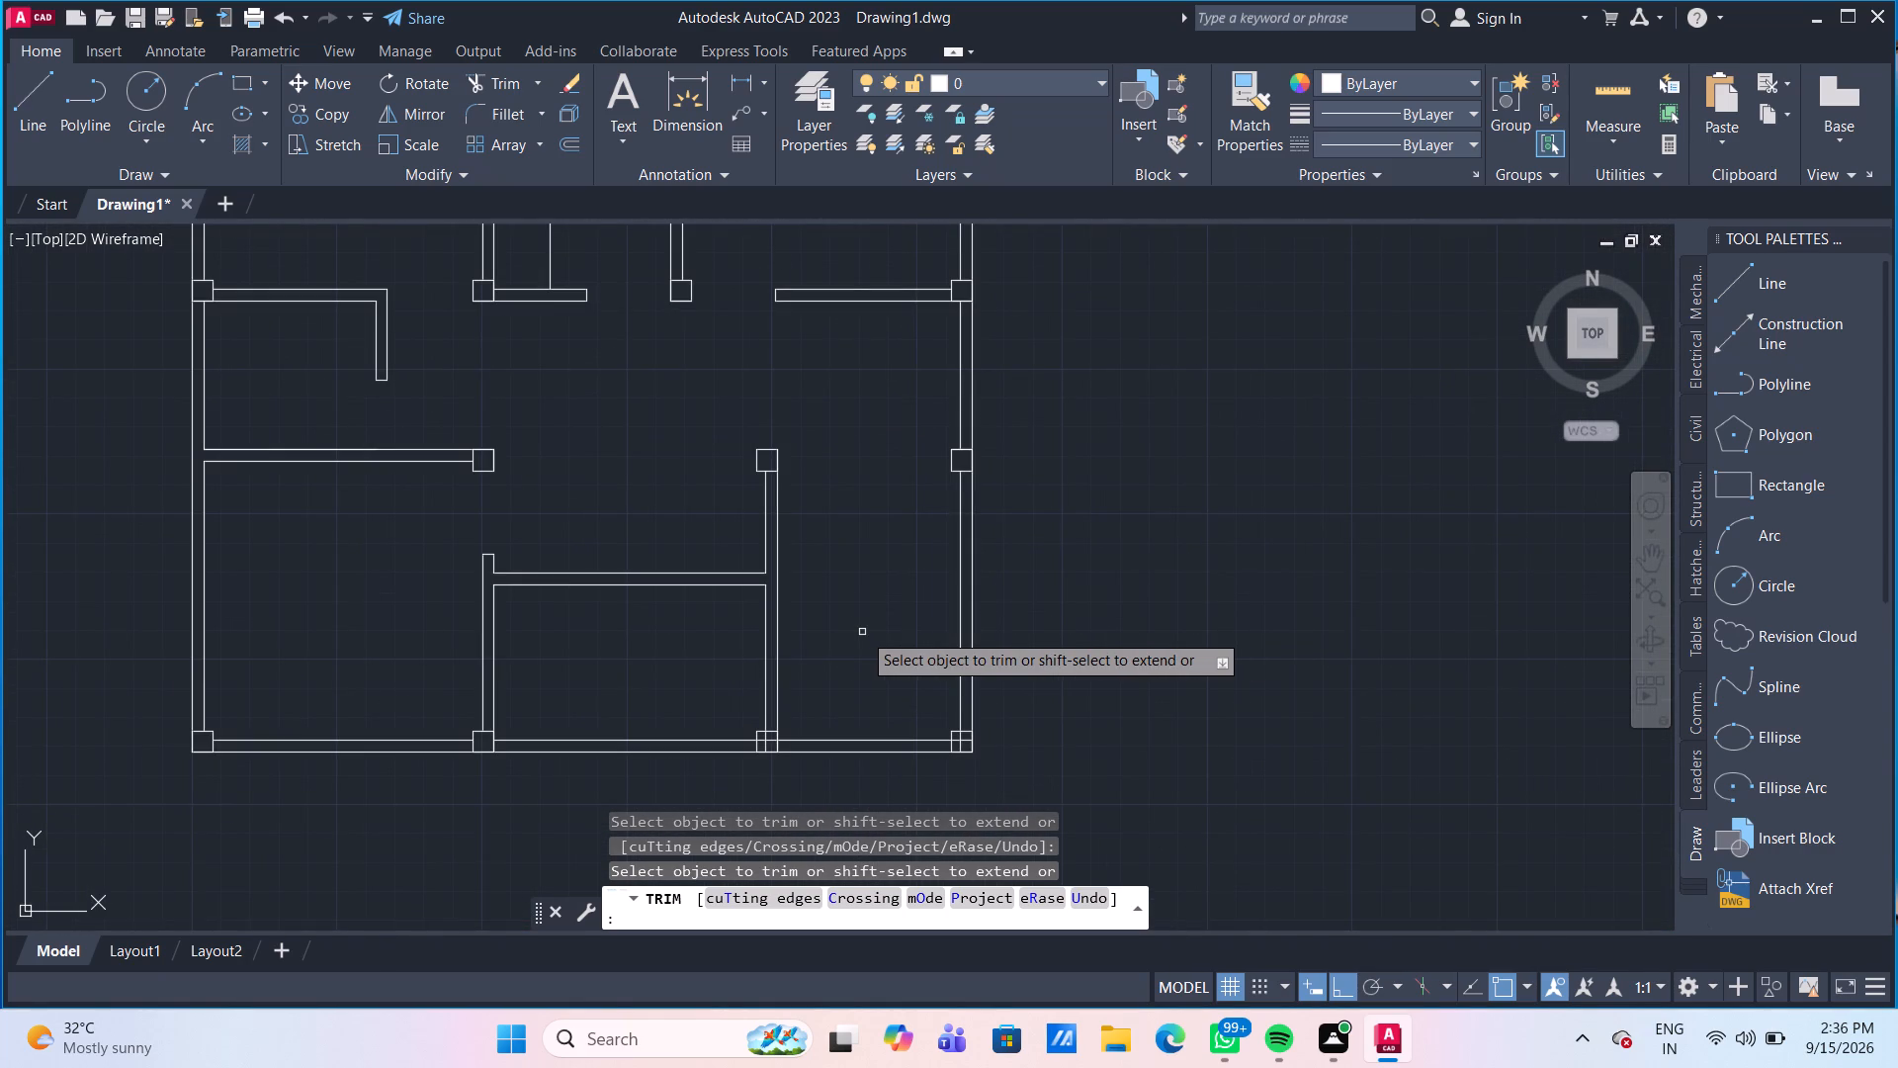
middle_drag(874, 630, 894, 548)
scroll(879, 610, up, 1)
middle_drag(788, 671, 820, 608)
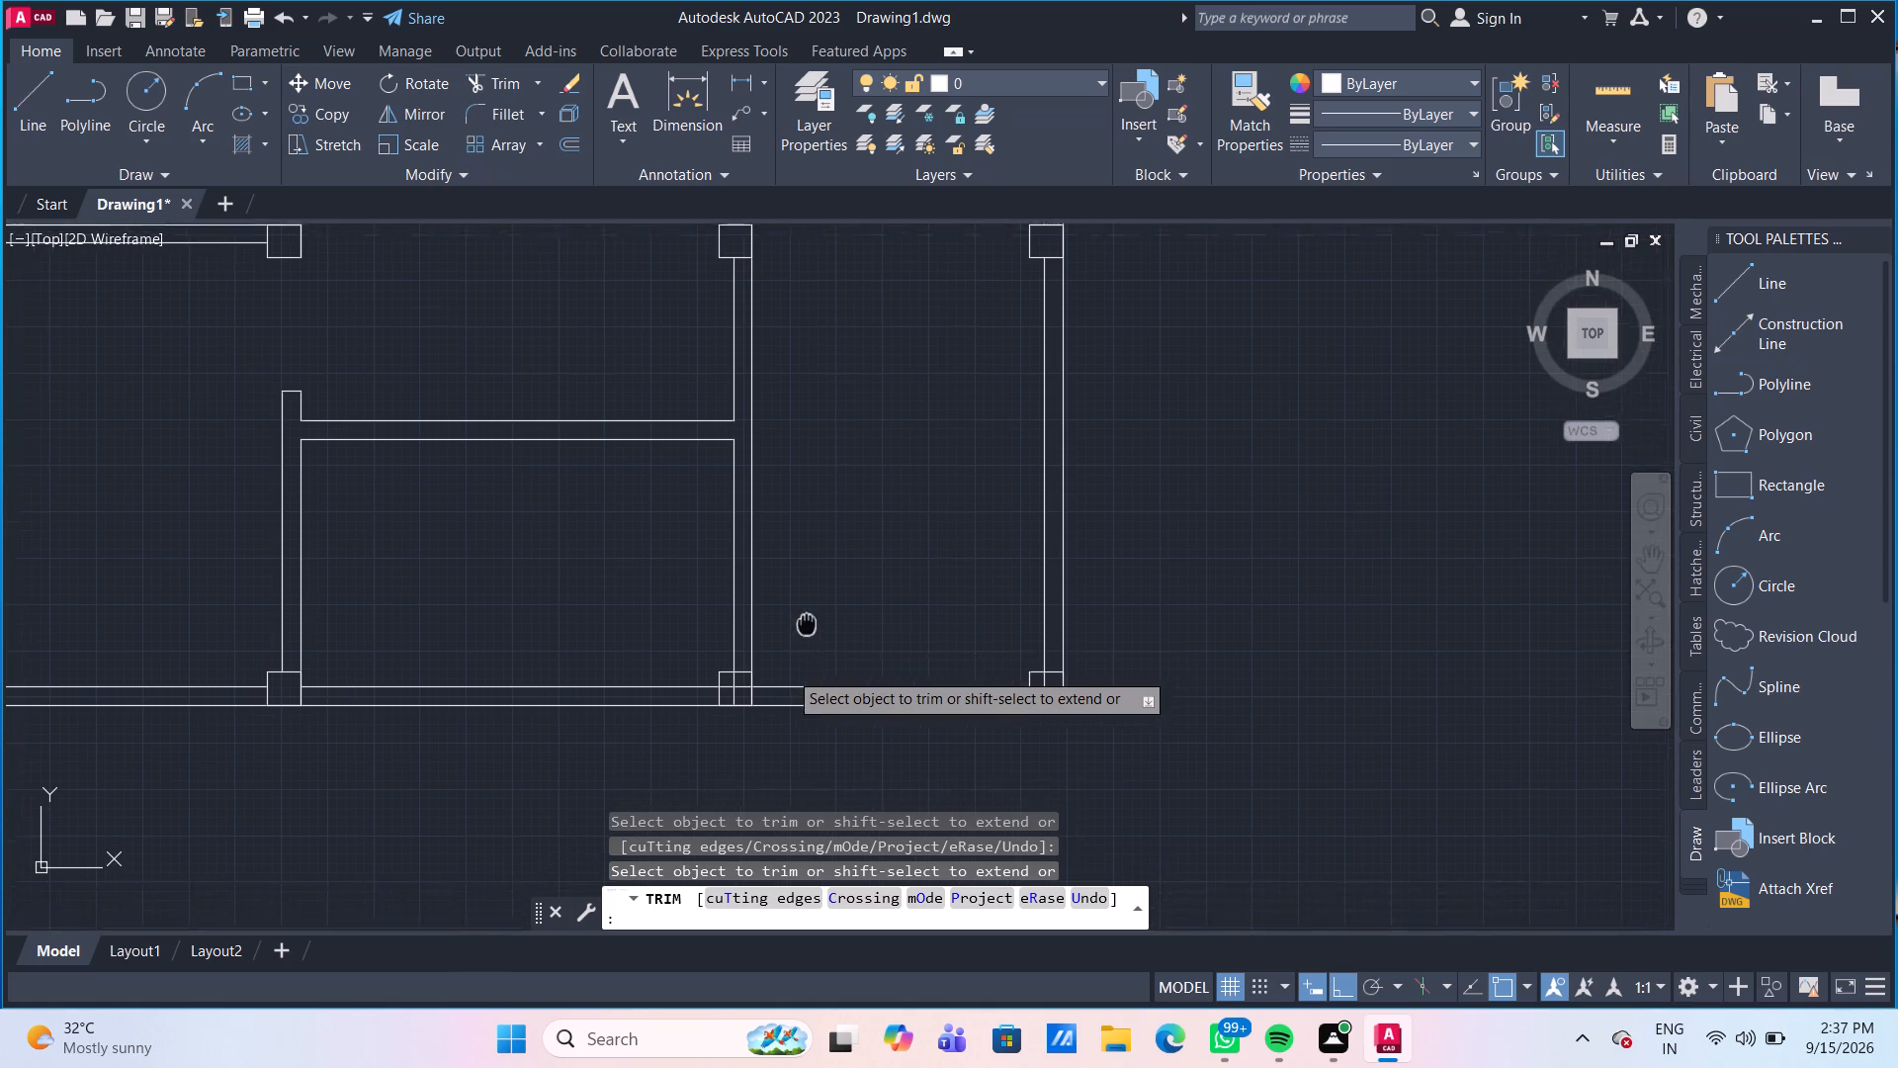
middle_drag(820, 608, 844, 591)
scroll(732, 678, up, 2)
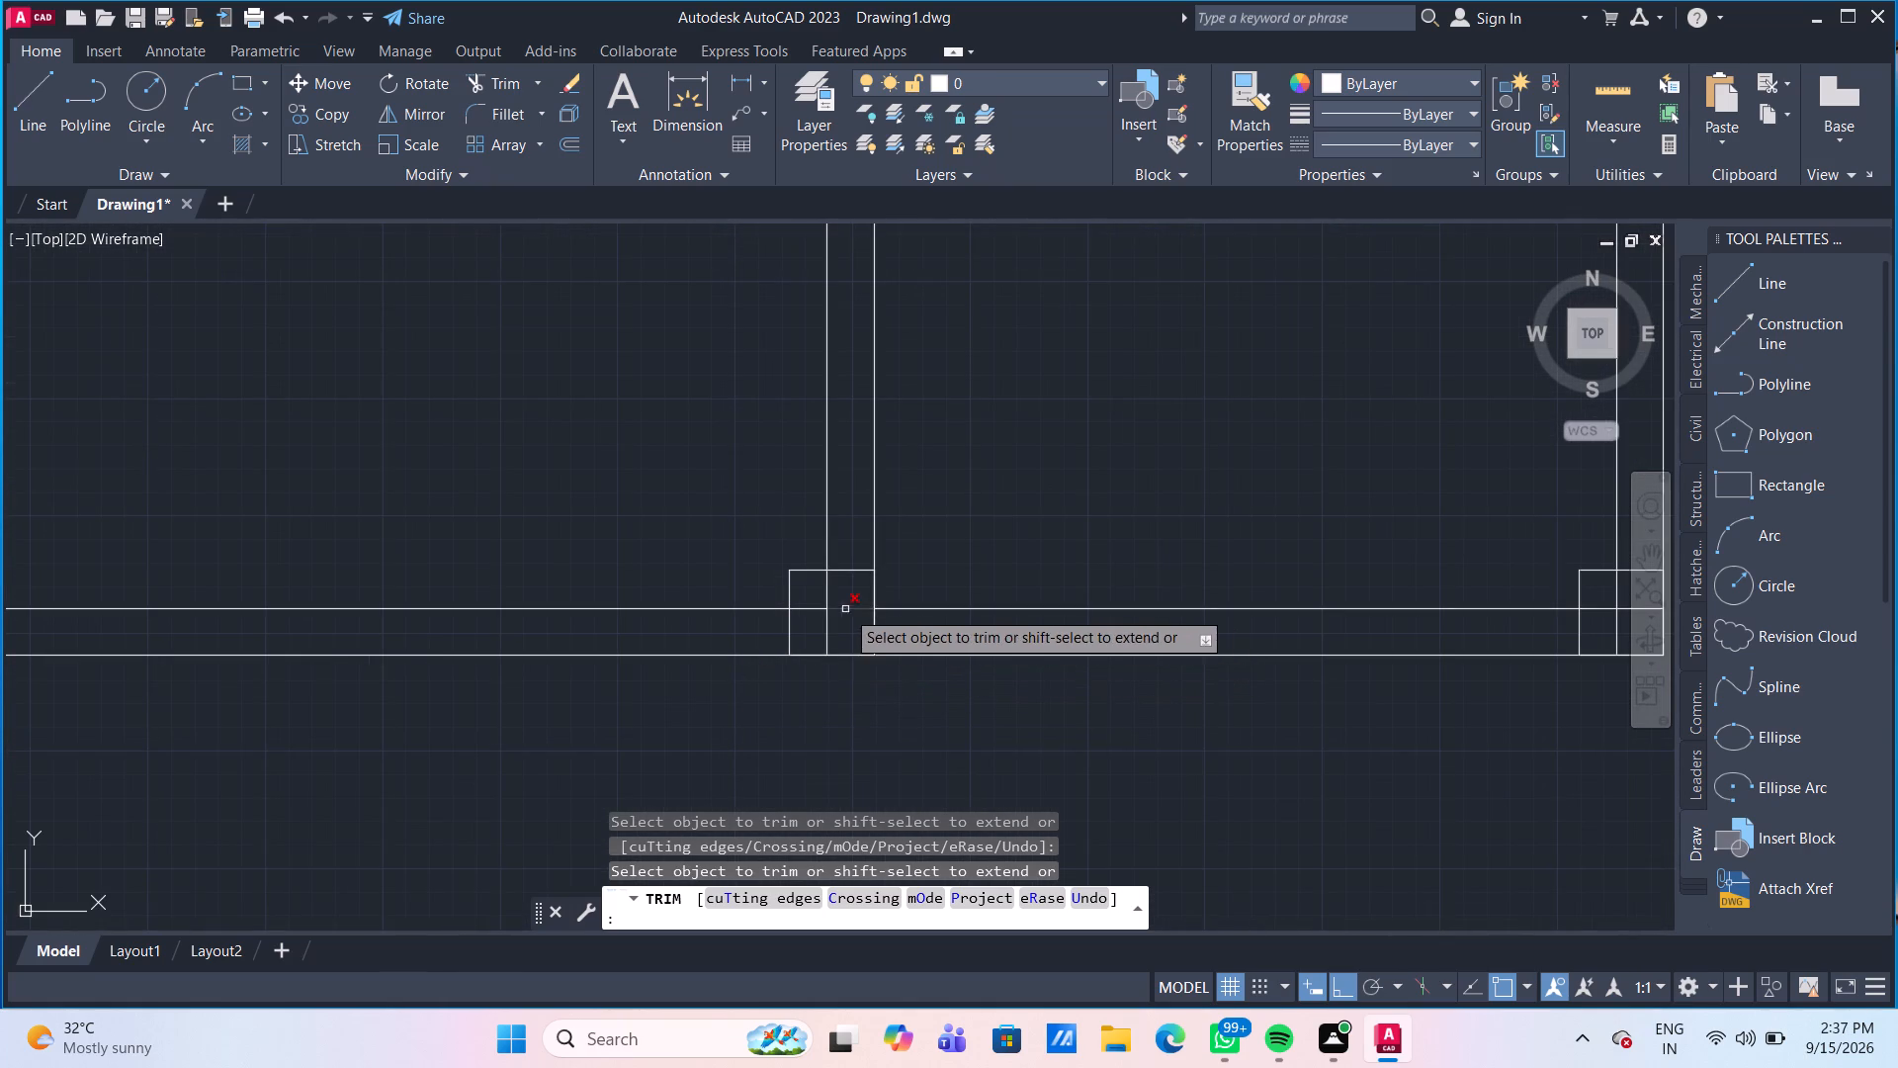
click(826, 593)
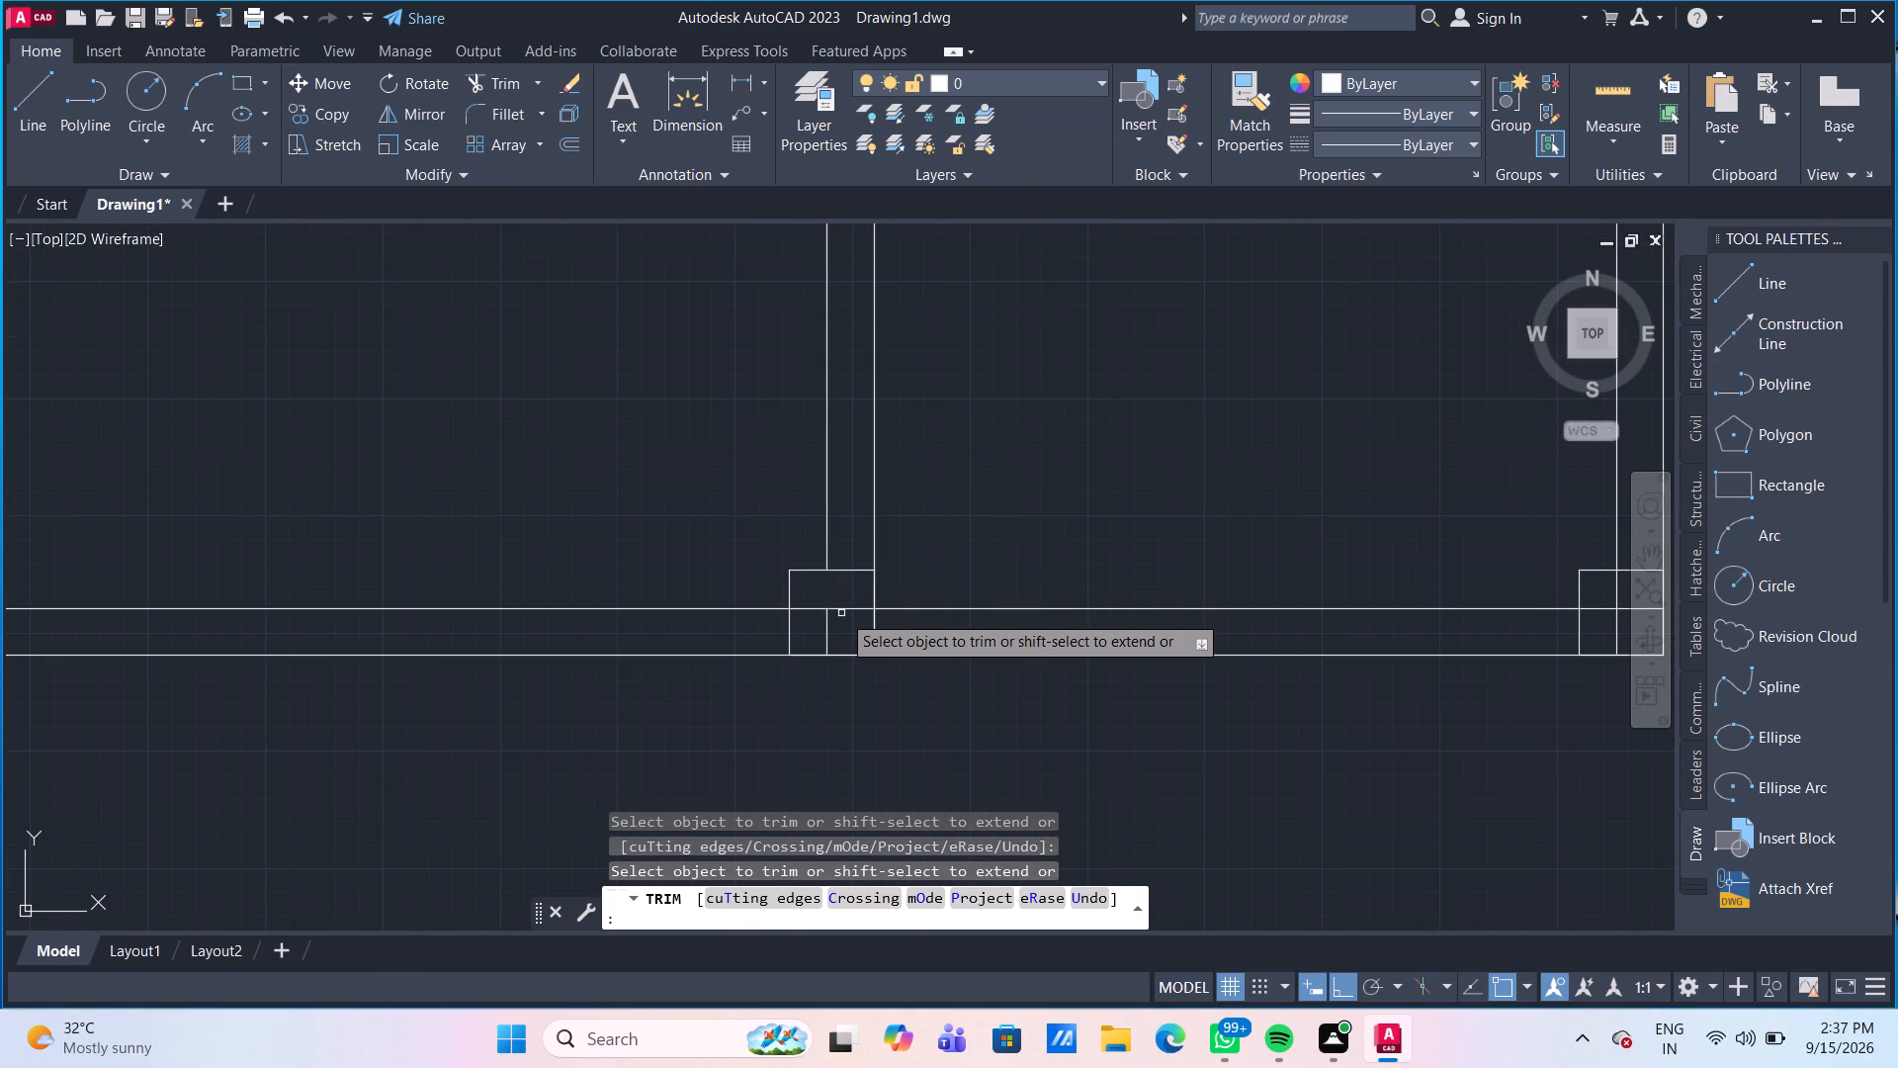
click(841, 613)
click(830, 602)
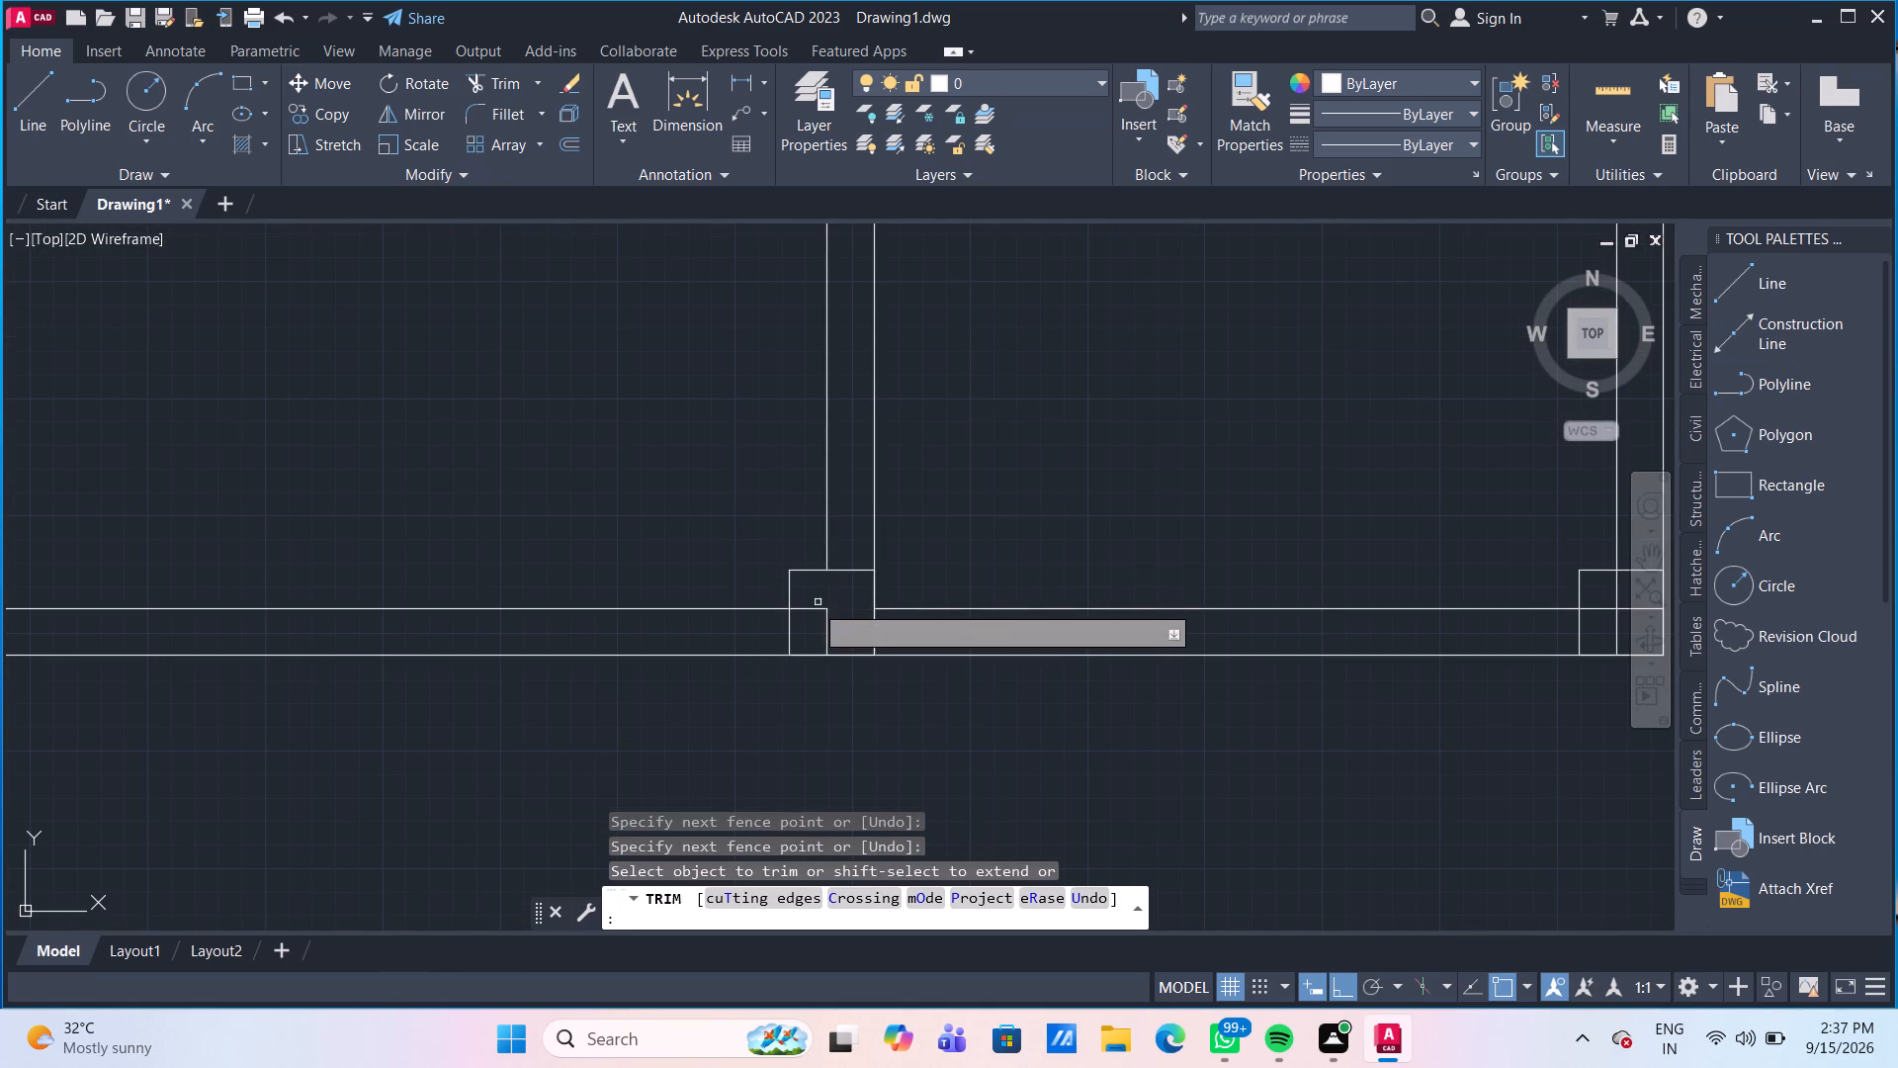
click(800, 604)
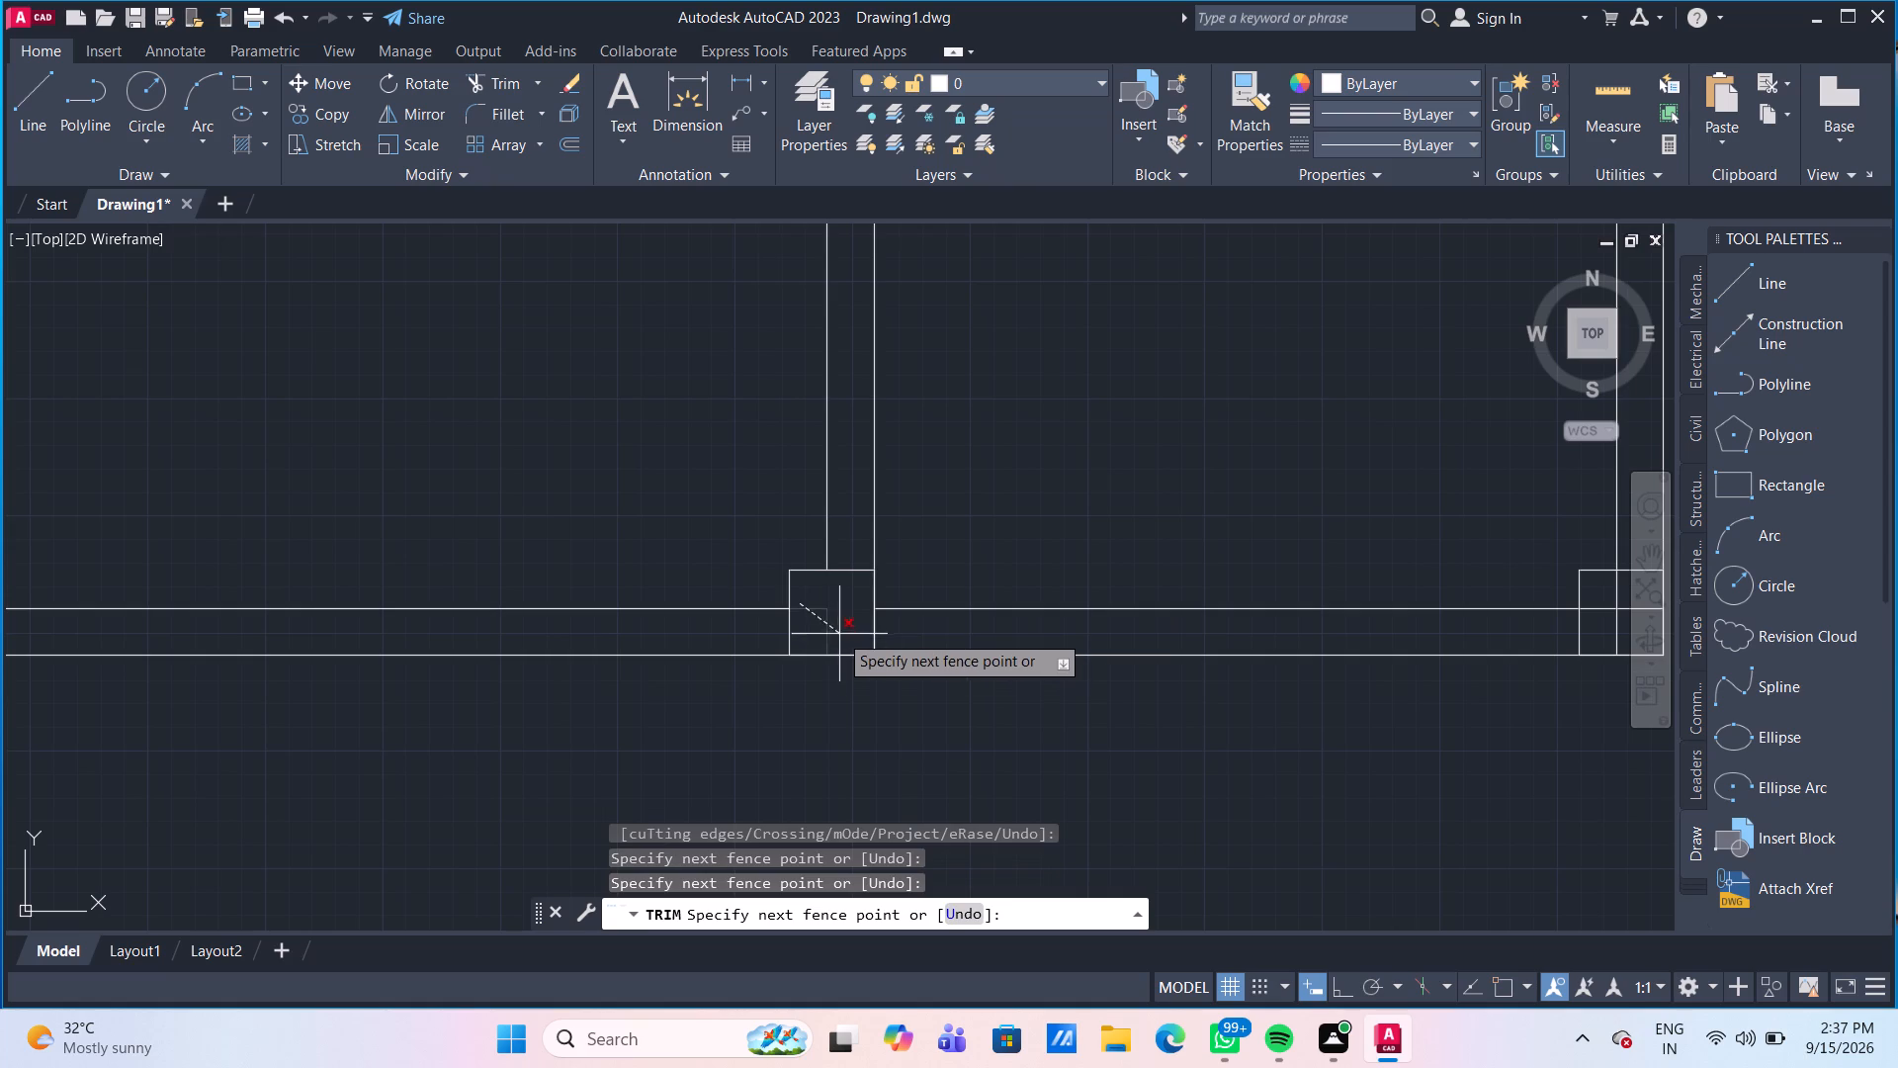
click(837, 630)
scroll(948, 546, down, 2)
middle_drag(974, 526, 973, 556)
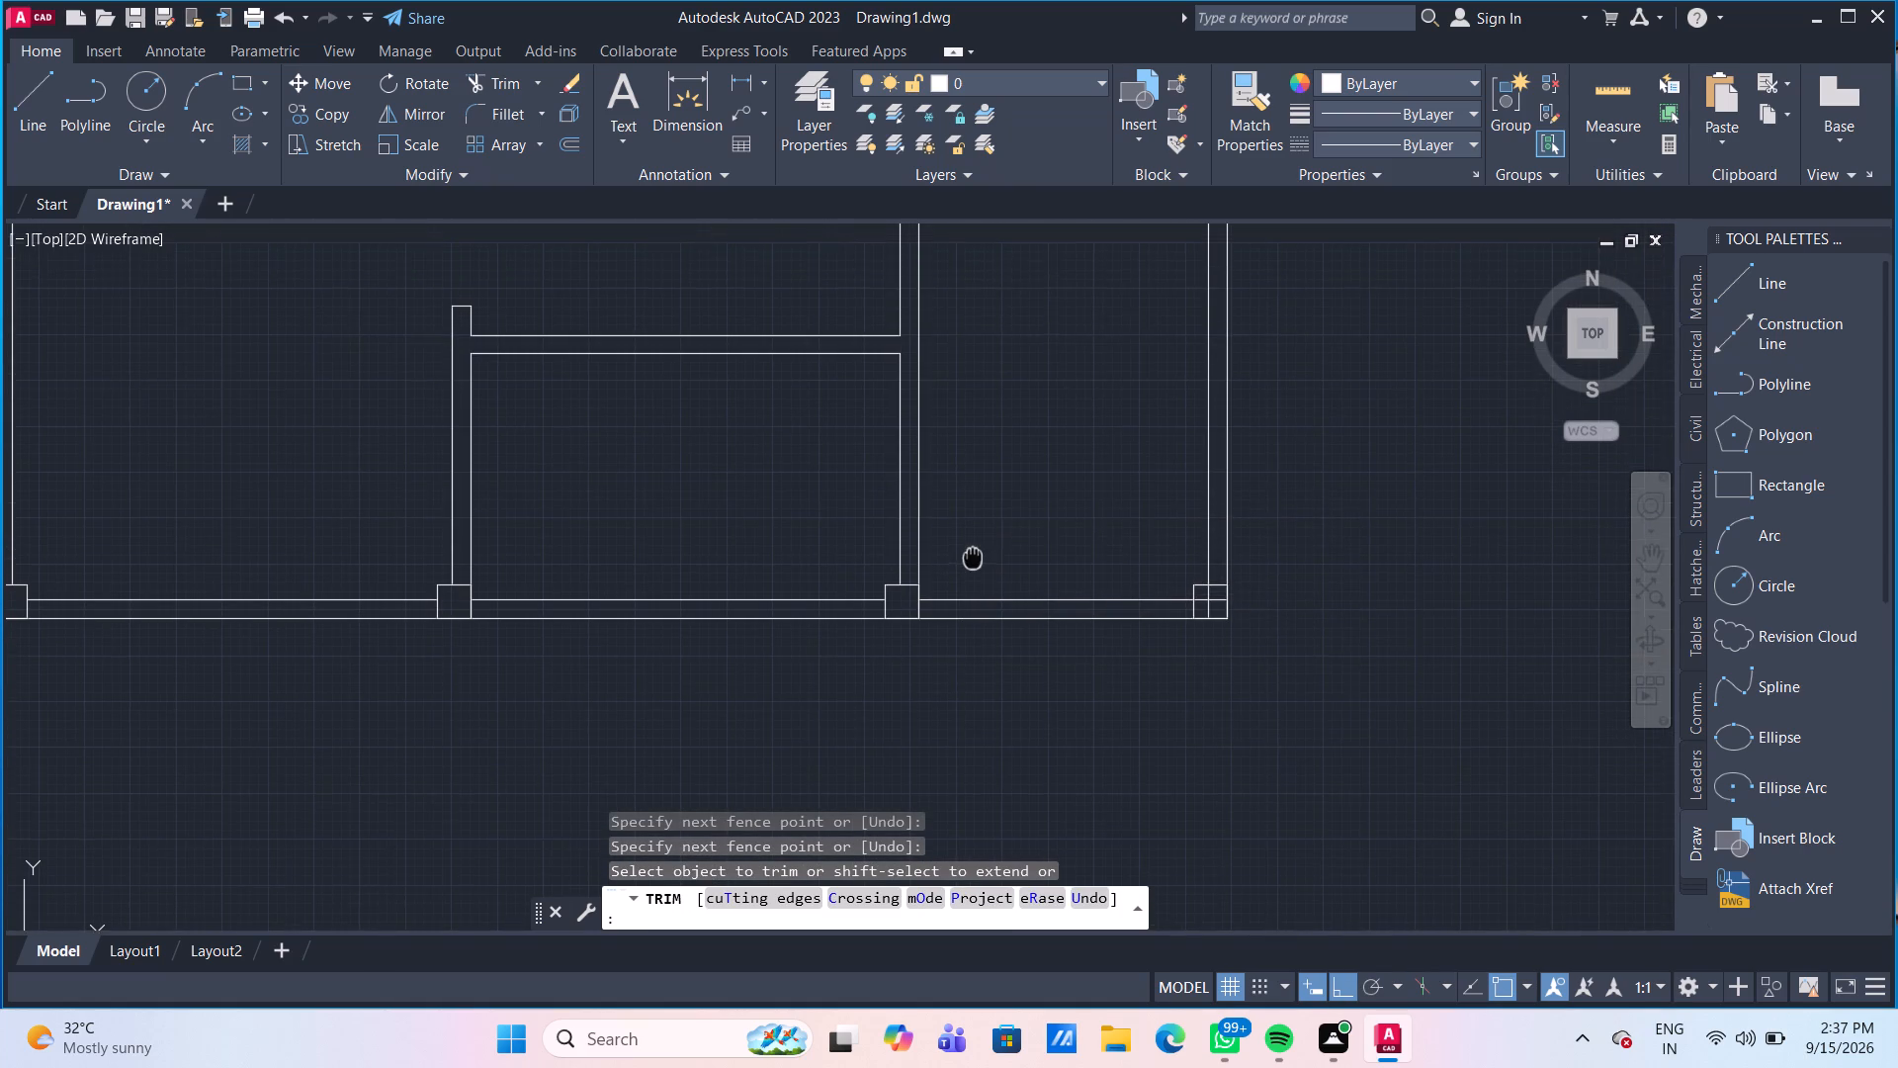
middle_drag(973, 556, 969, 634)
key(Escape)
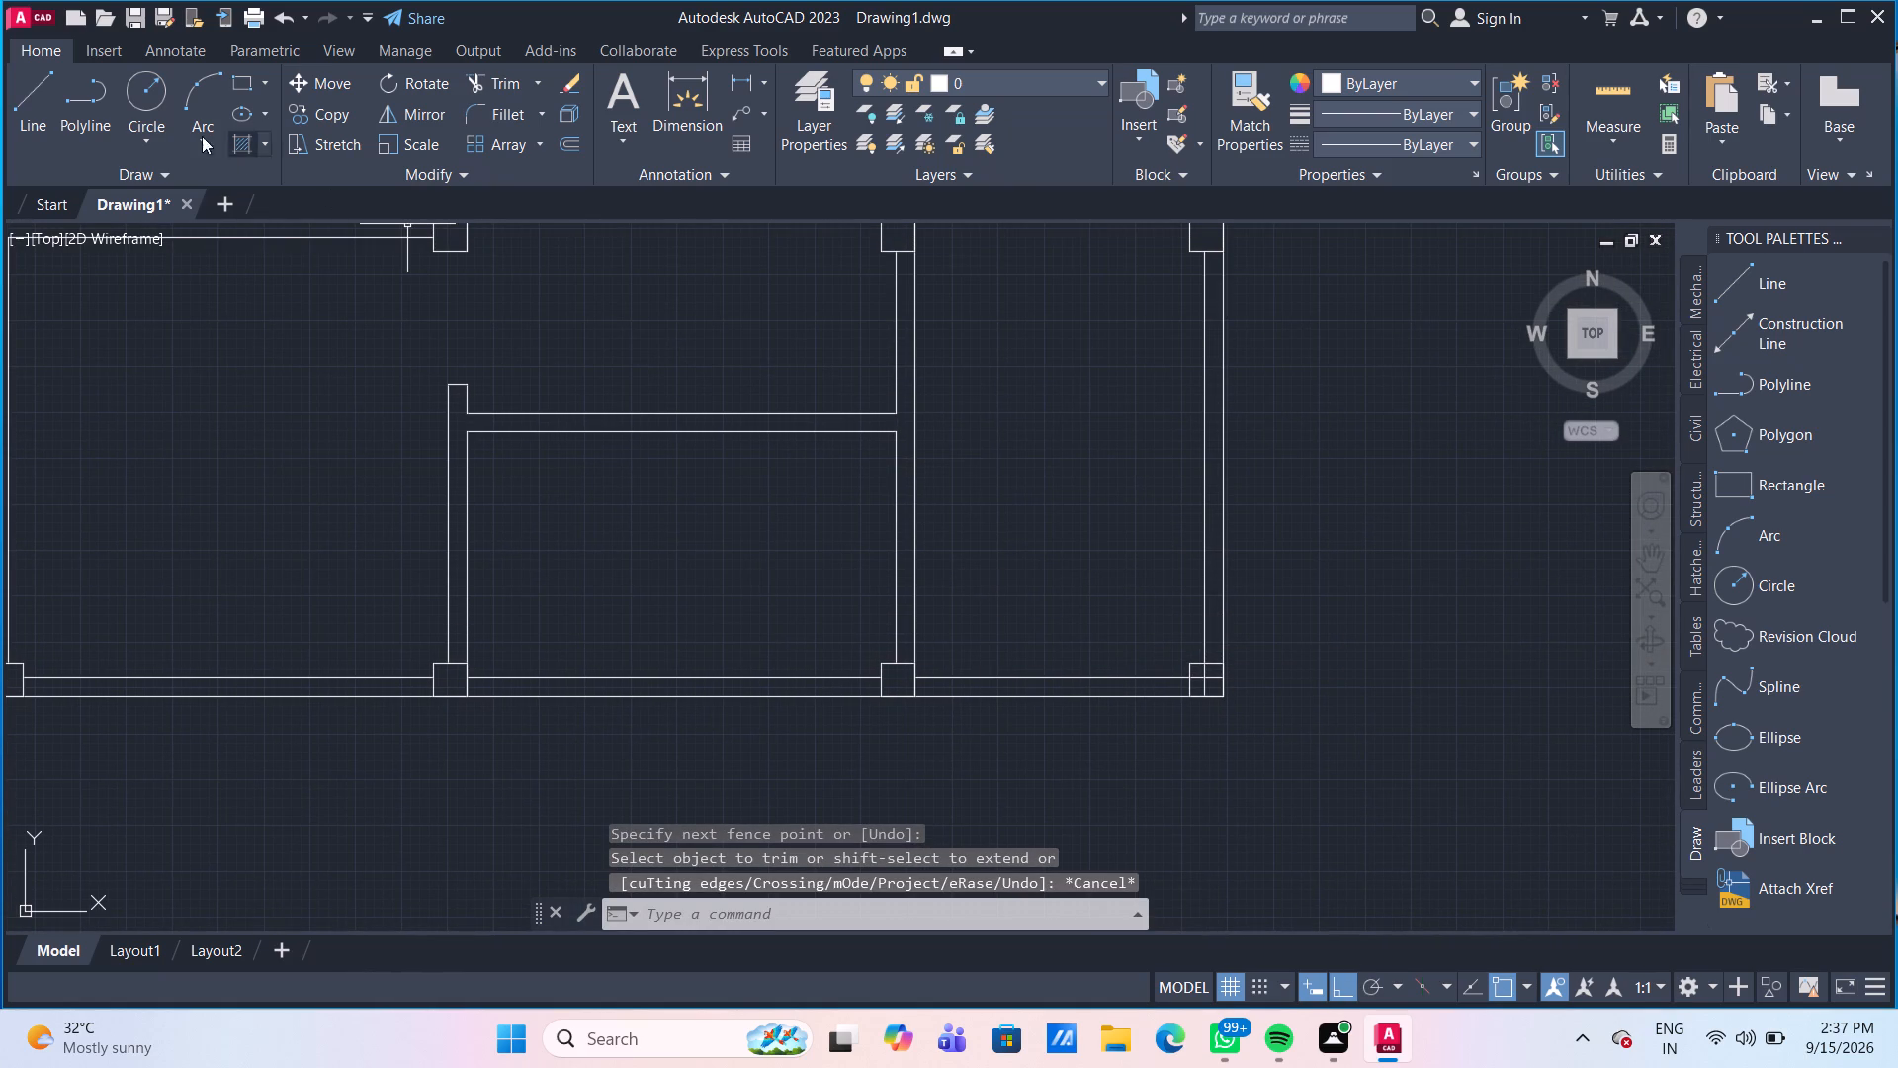
Draw a 5" vertical line across the cross wall's right end, between its upper and lower lines.
click(41, 98)
scroll(906, 454, up, 1)
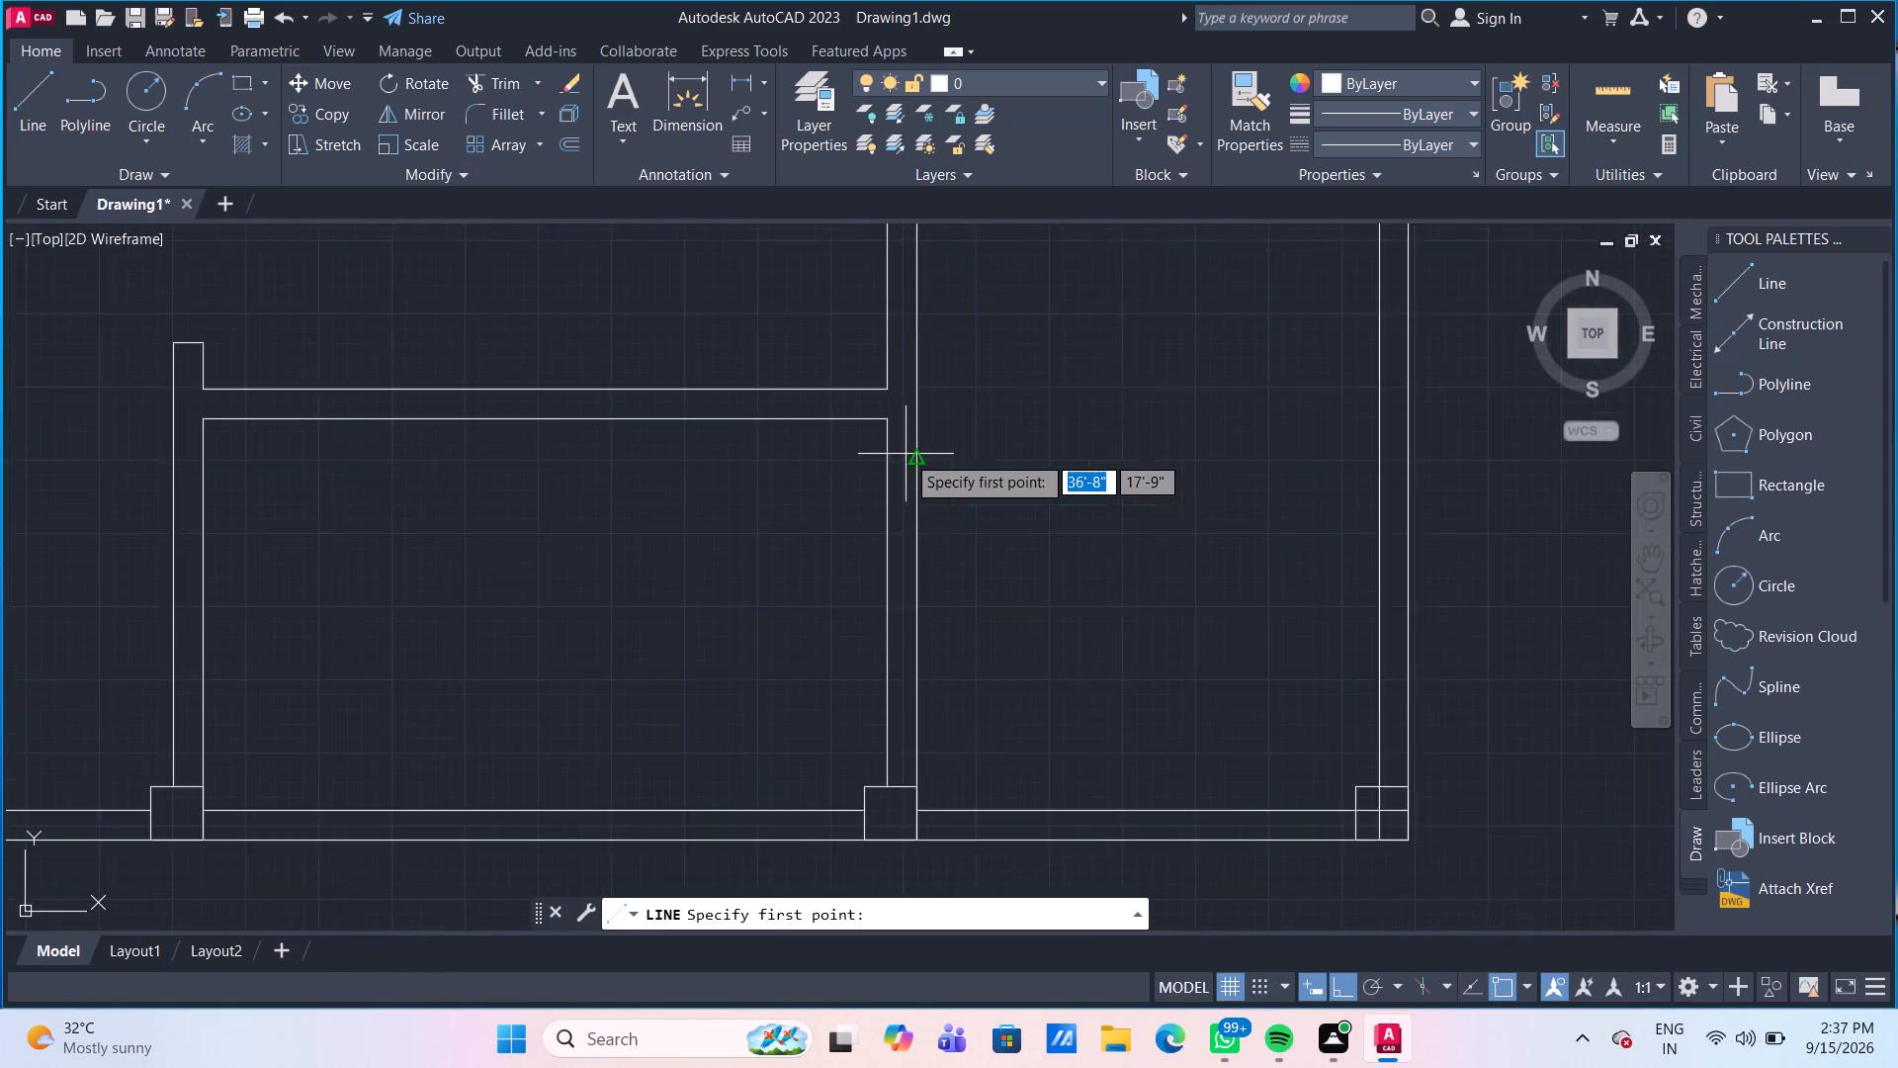
scroll(906, 454, up, 1)
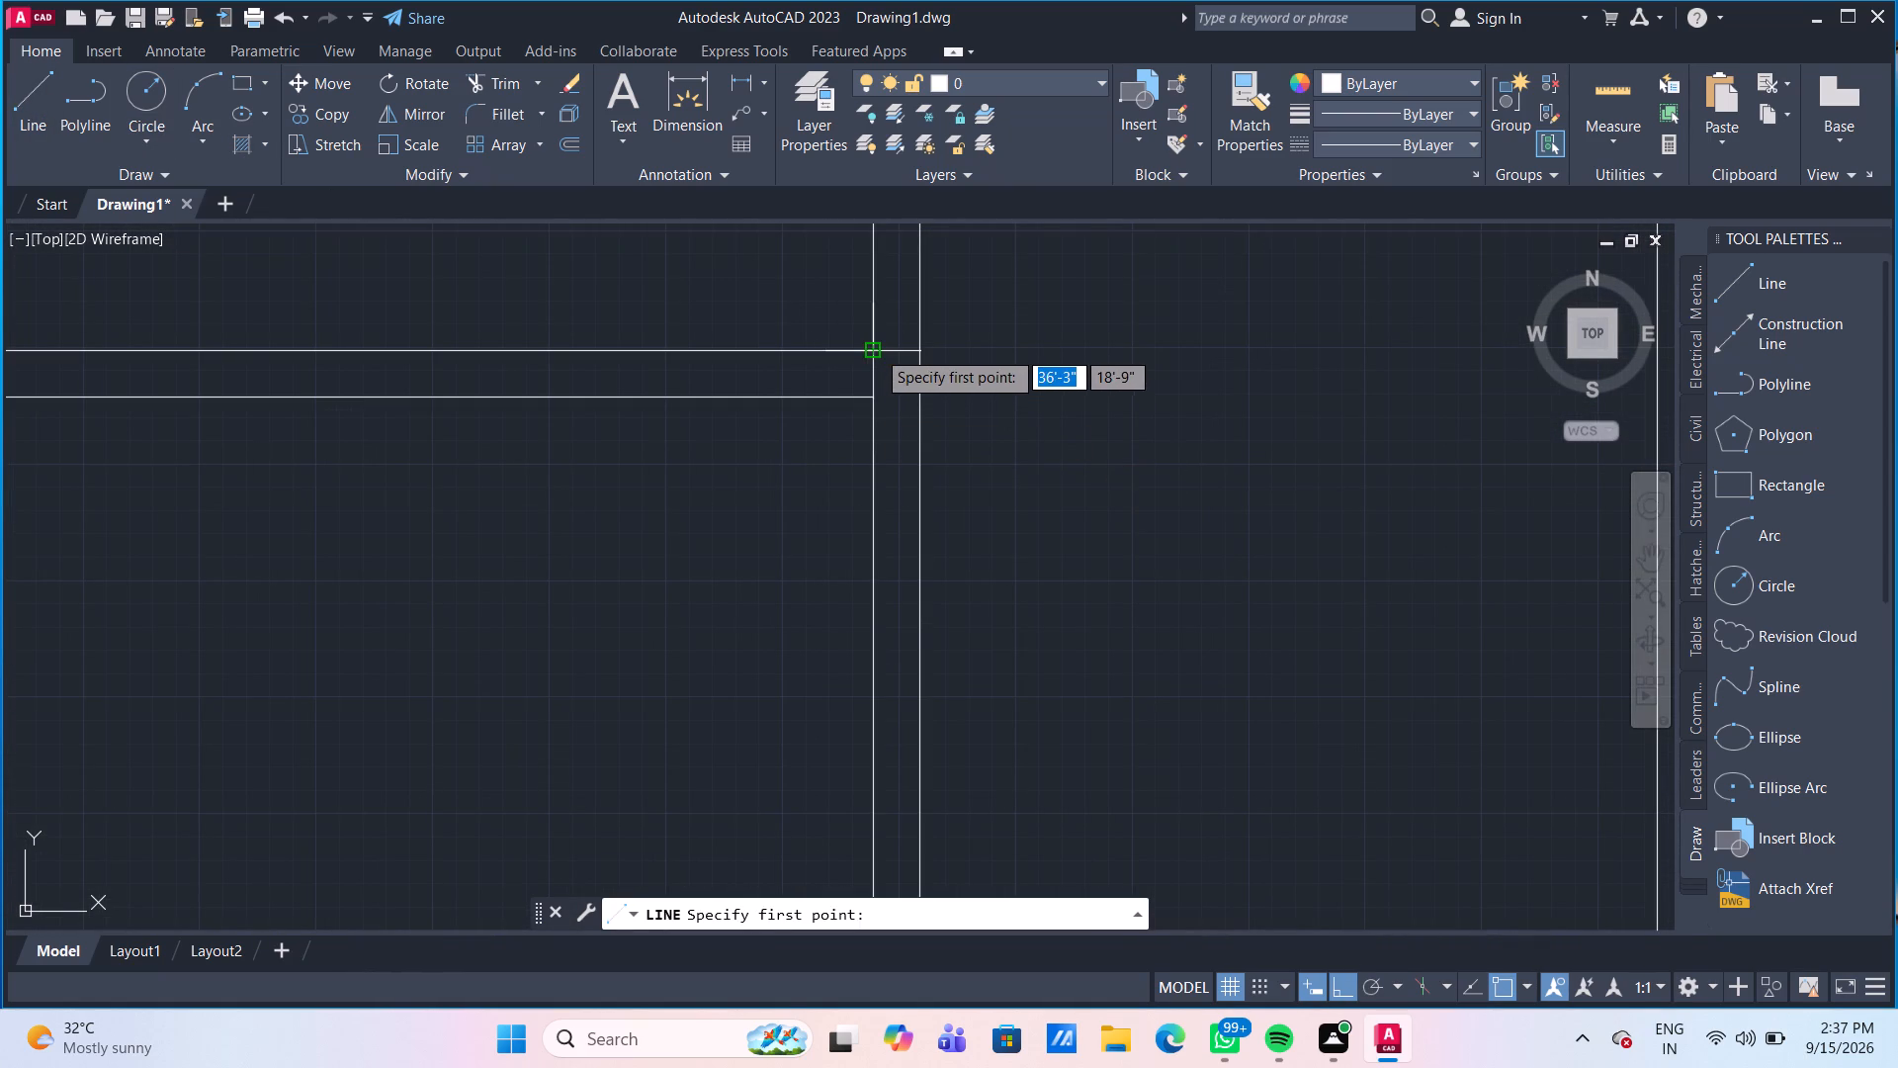
click(876, 349)
click(866, 398)
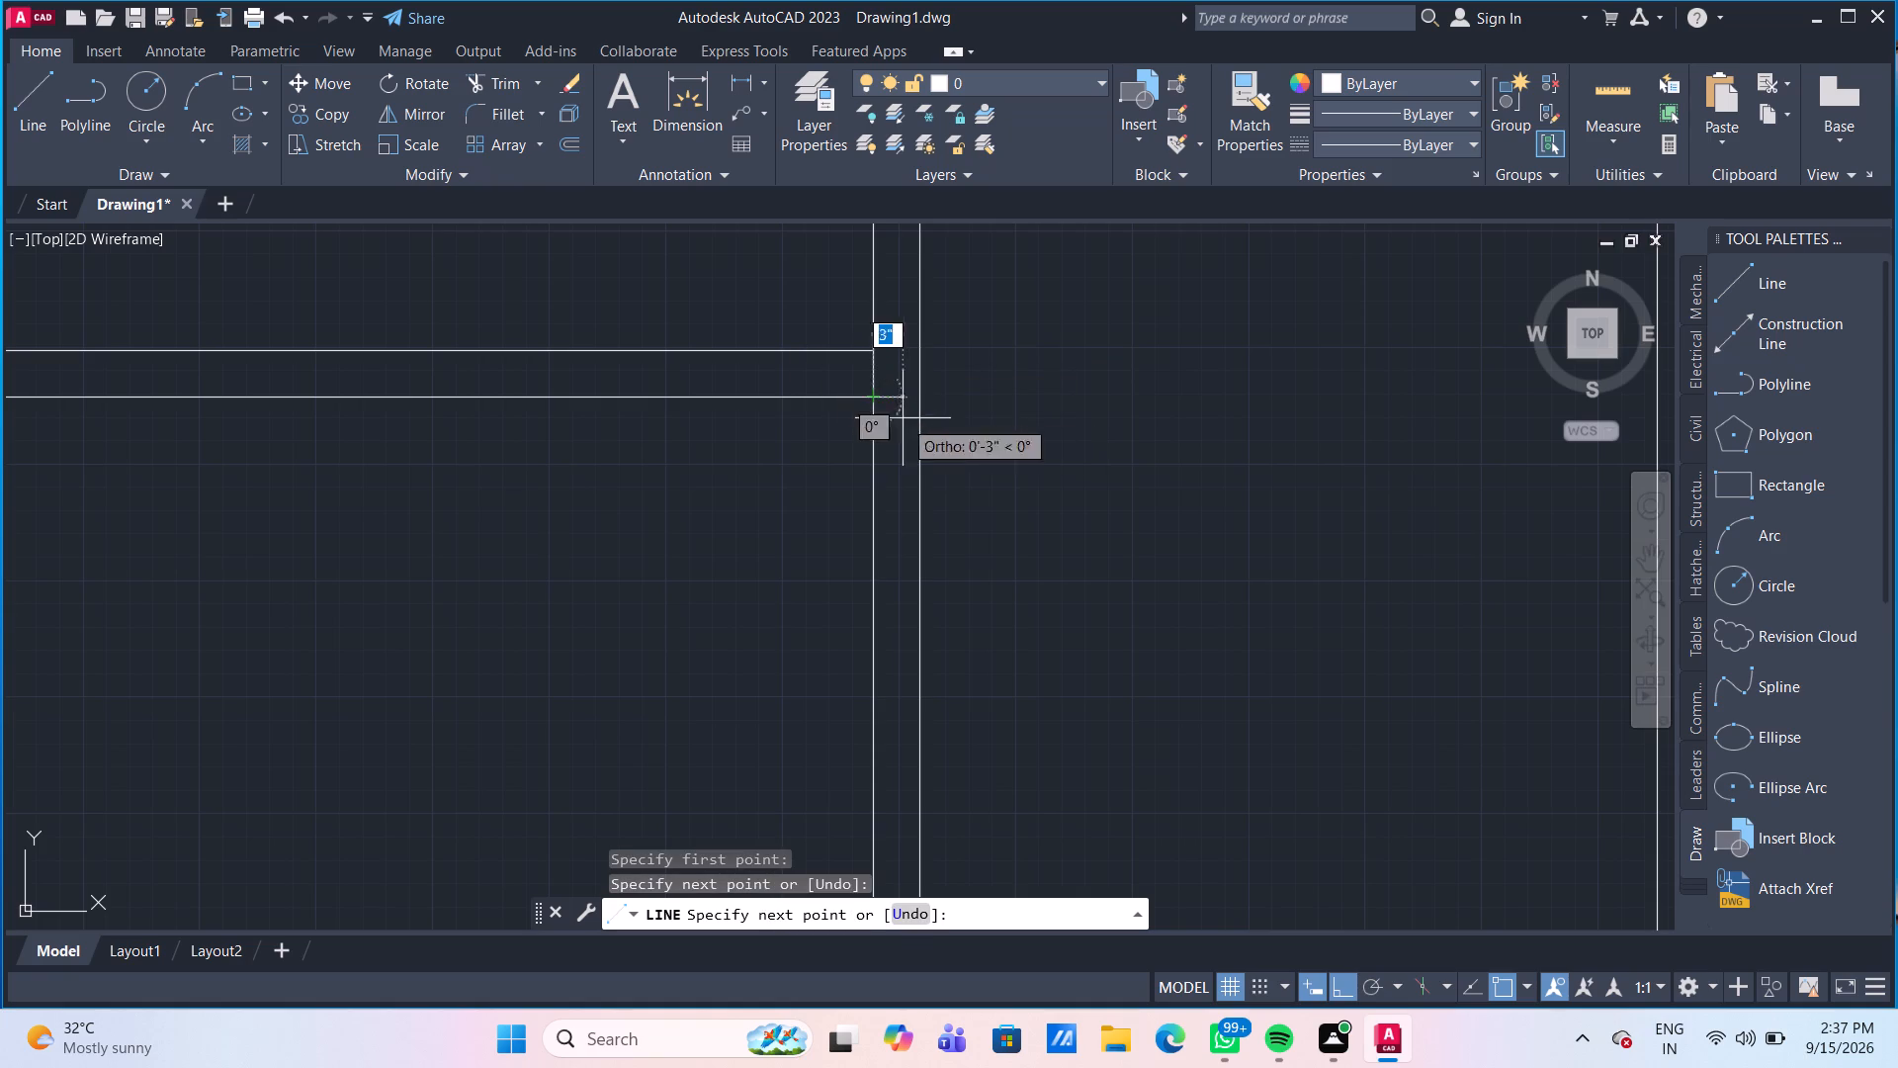
key(Escape)
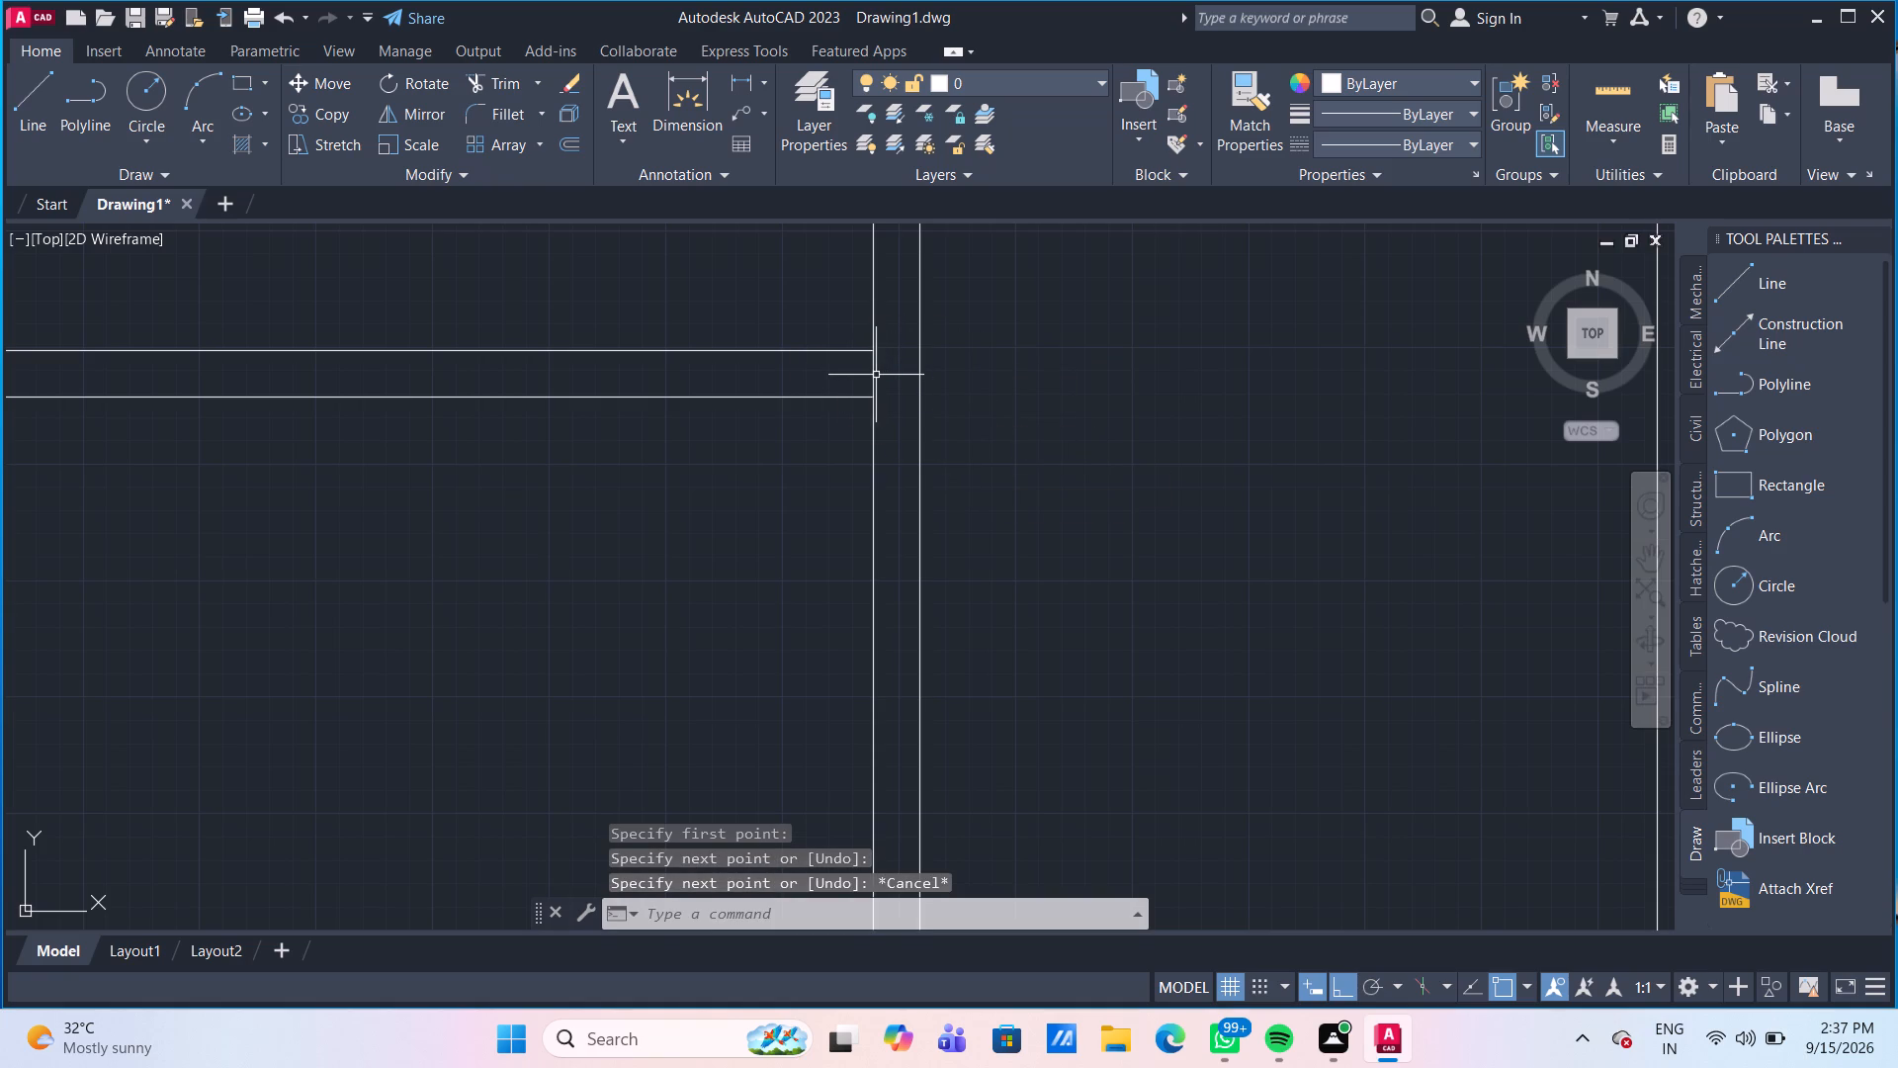
Move the 5" vertical line at the cross wall's right end 2' to the left along the wall.
click(876, 375)
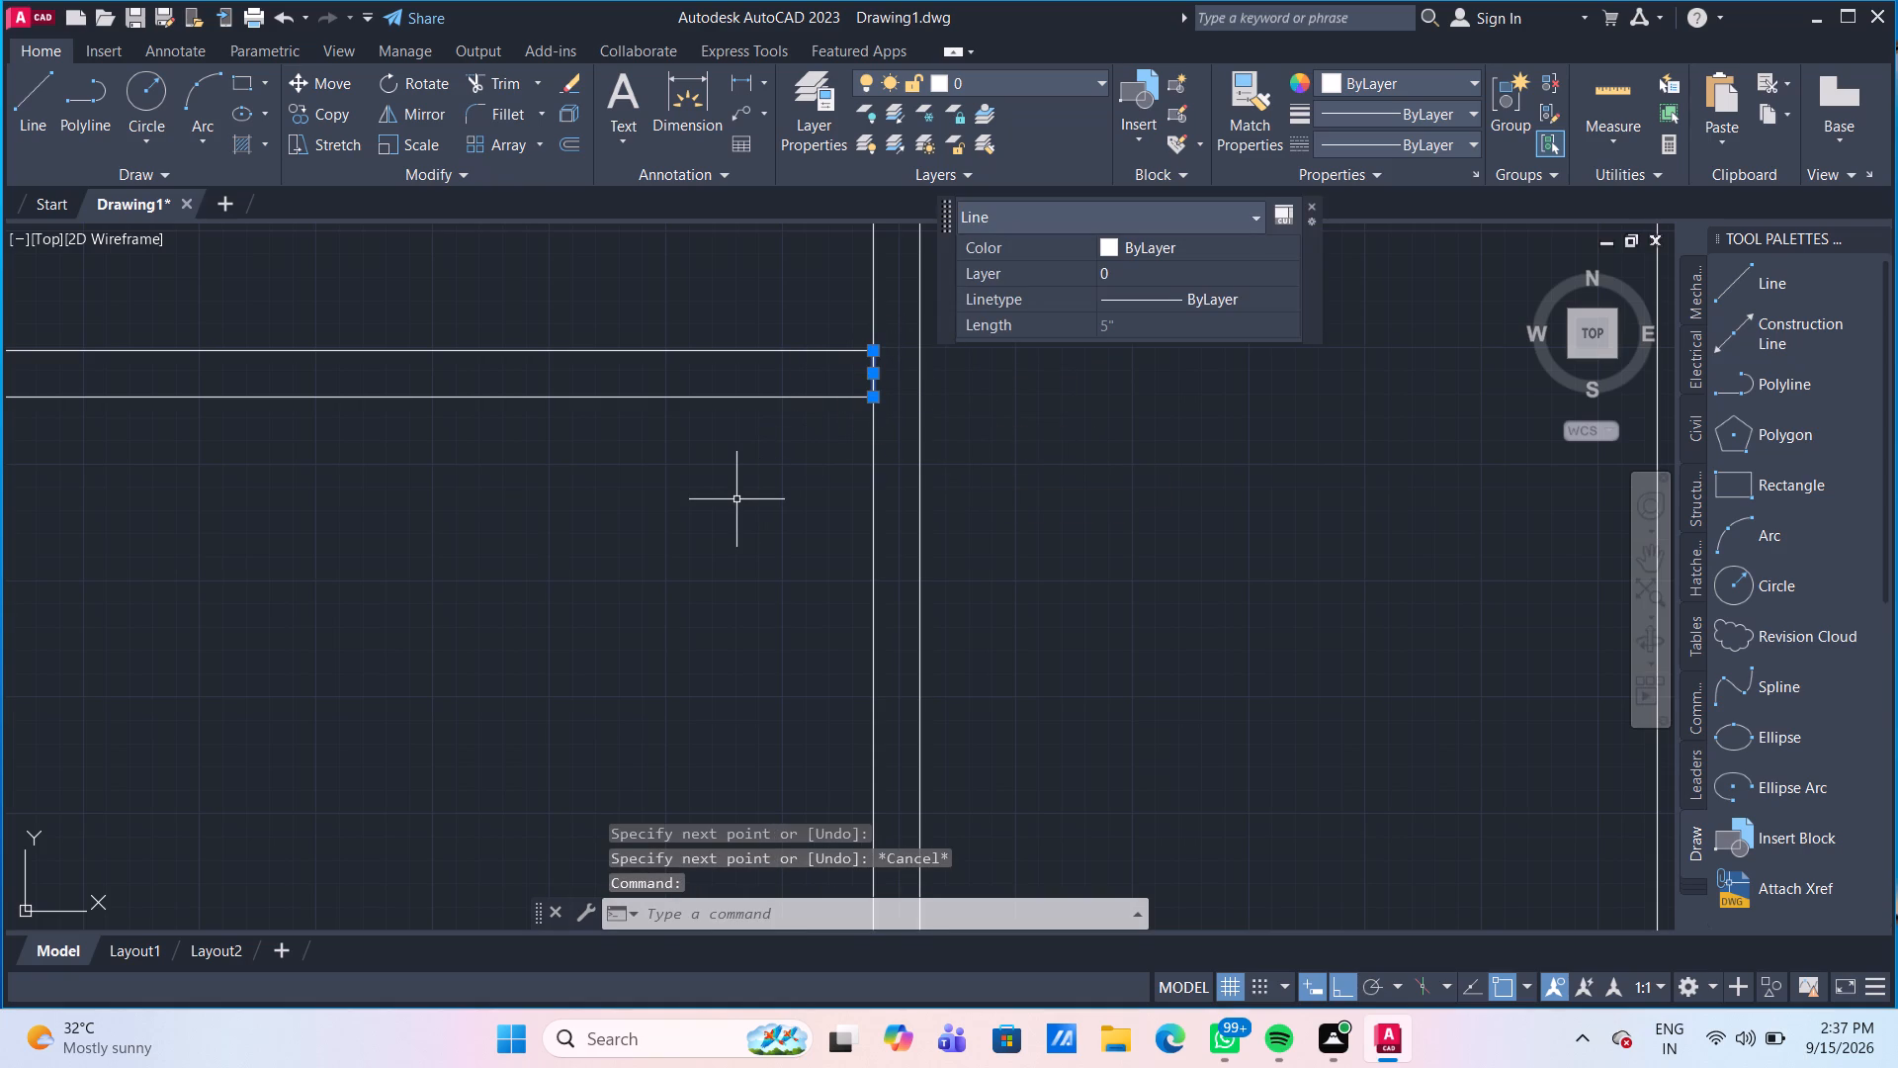
key(m)
key(Return)
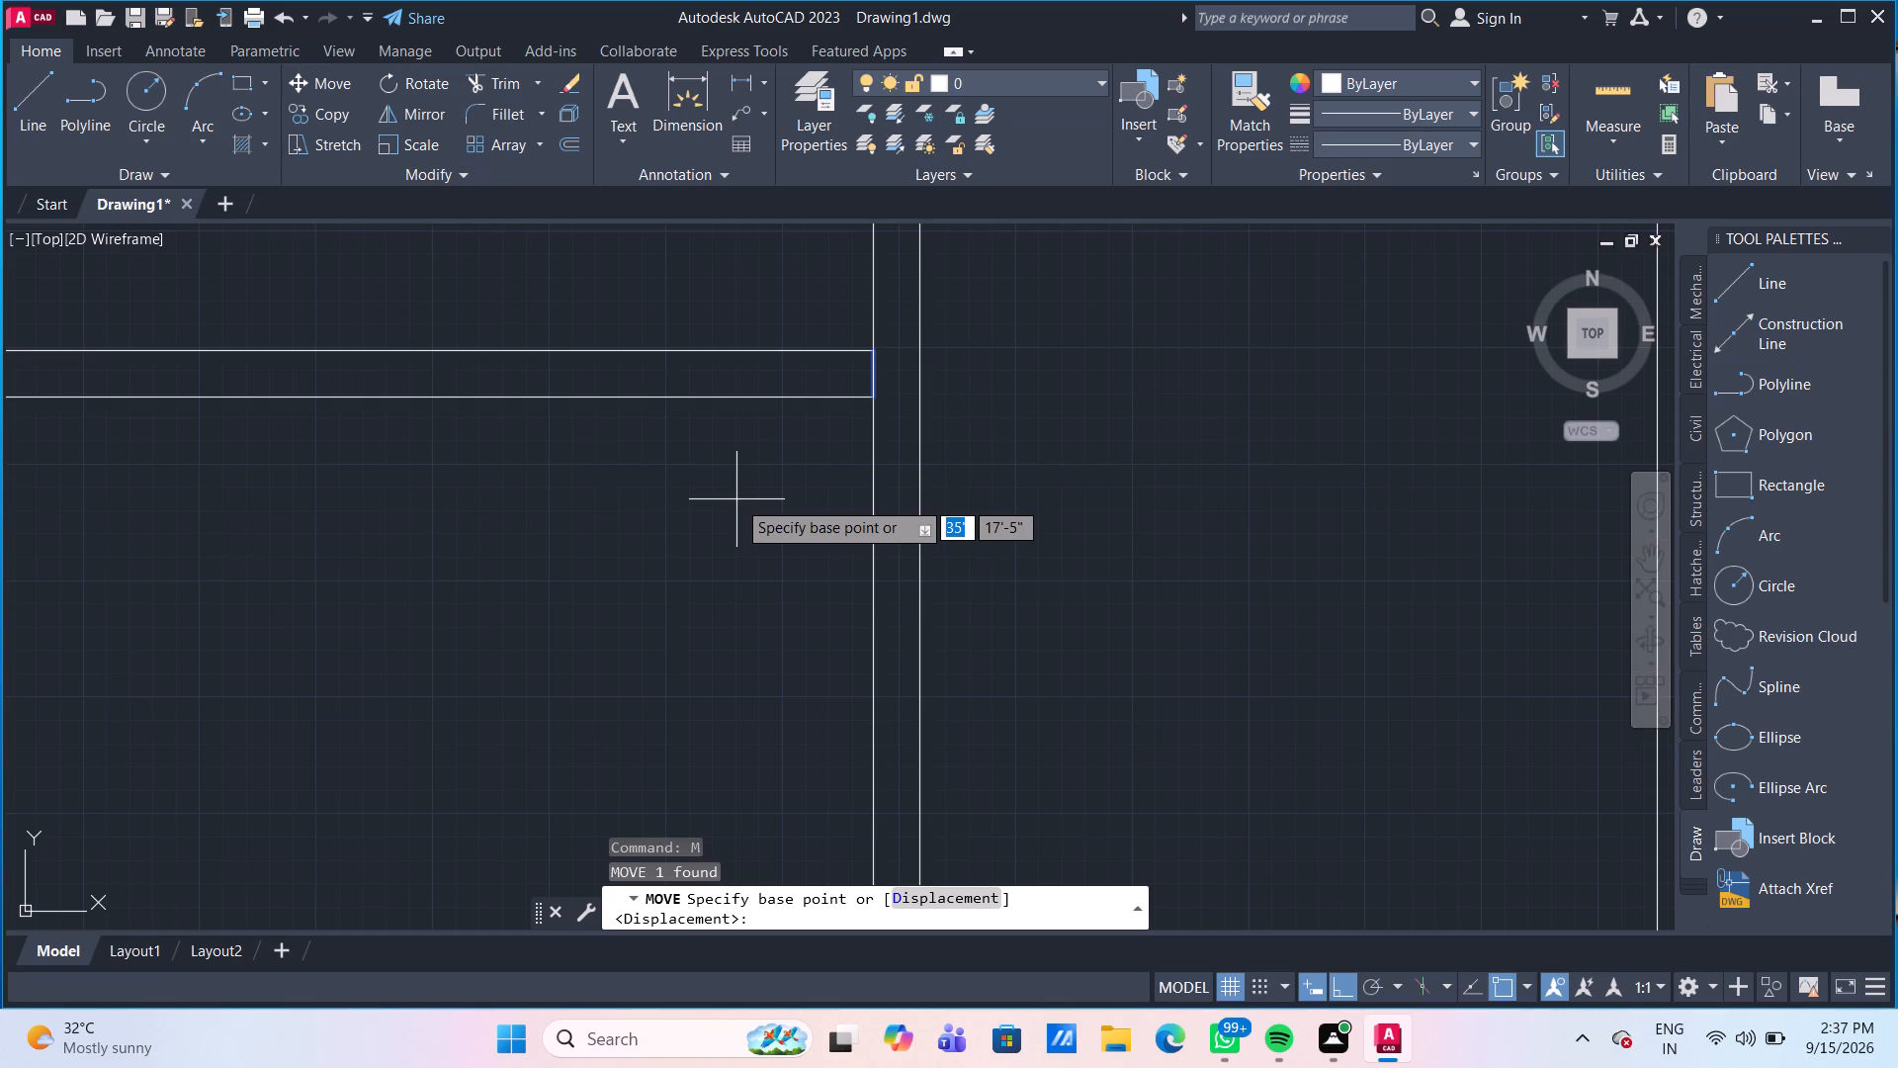
click(875, 397)
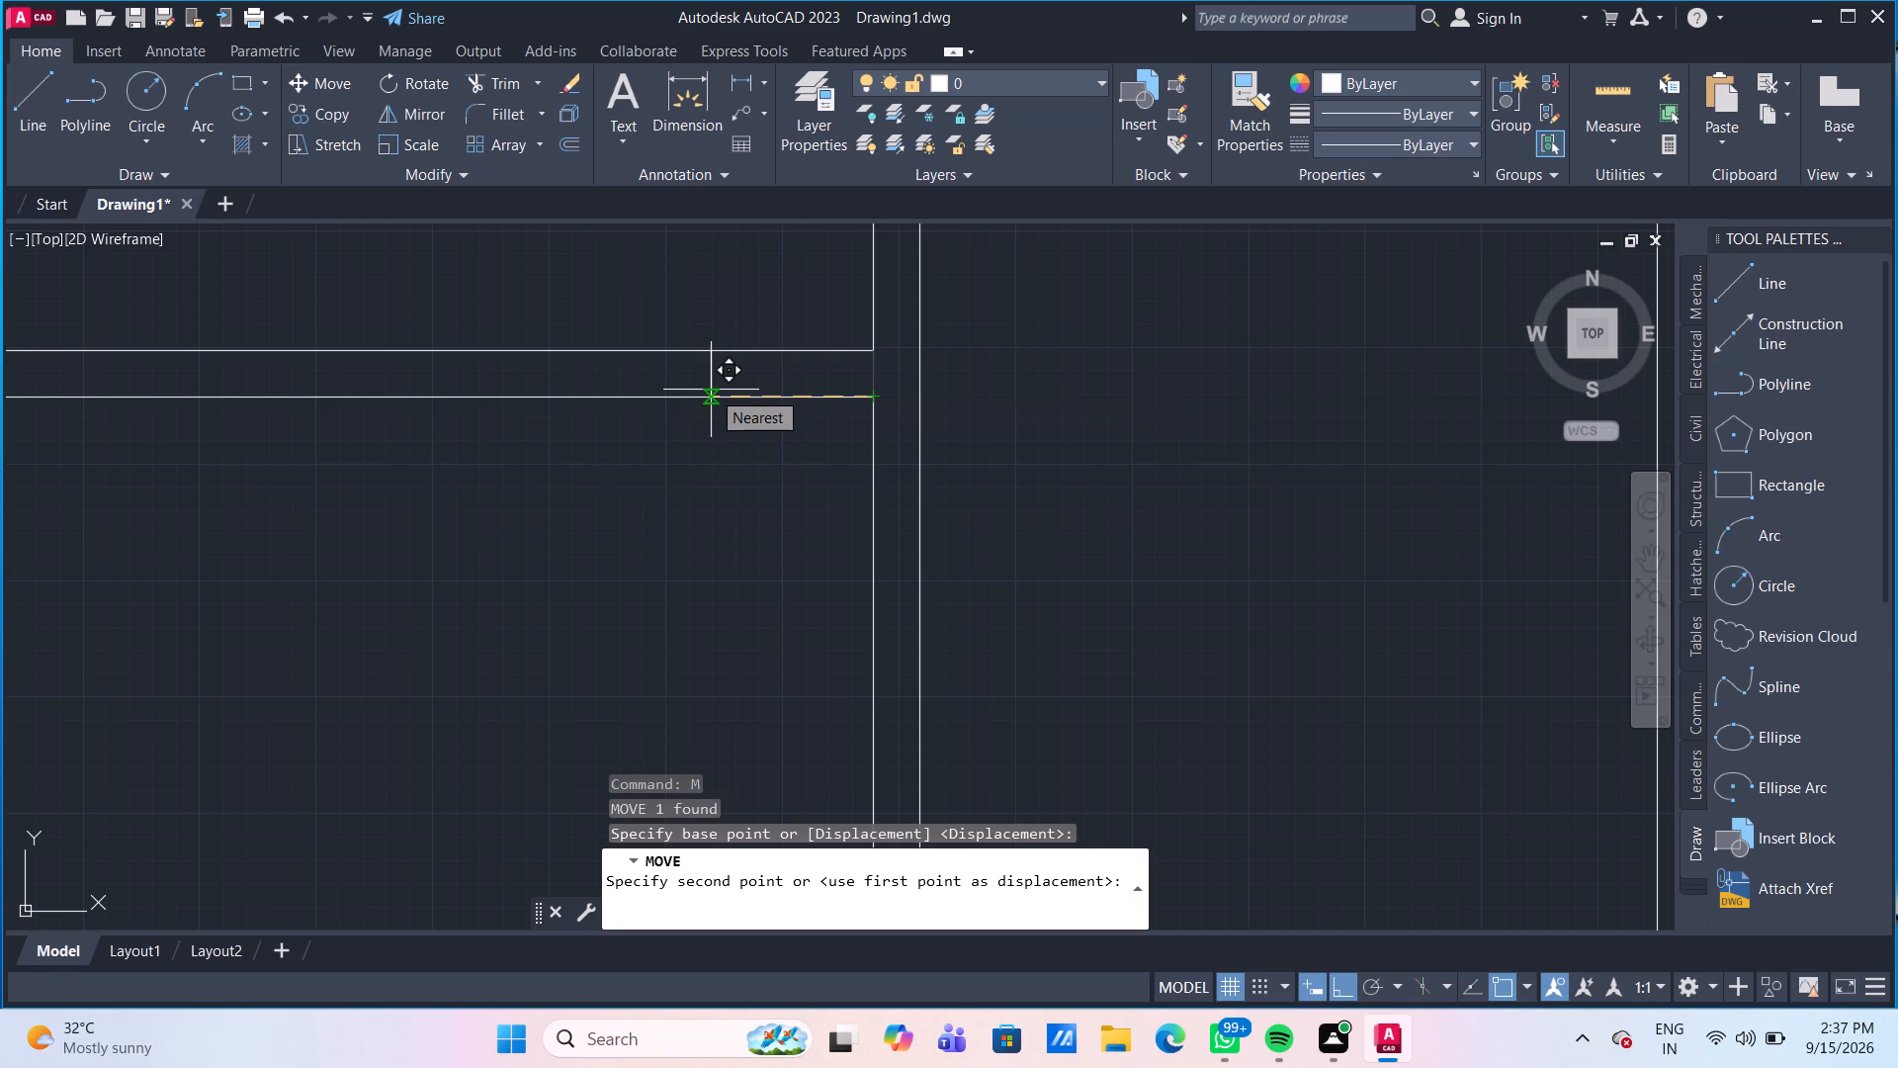
text(2')
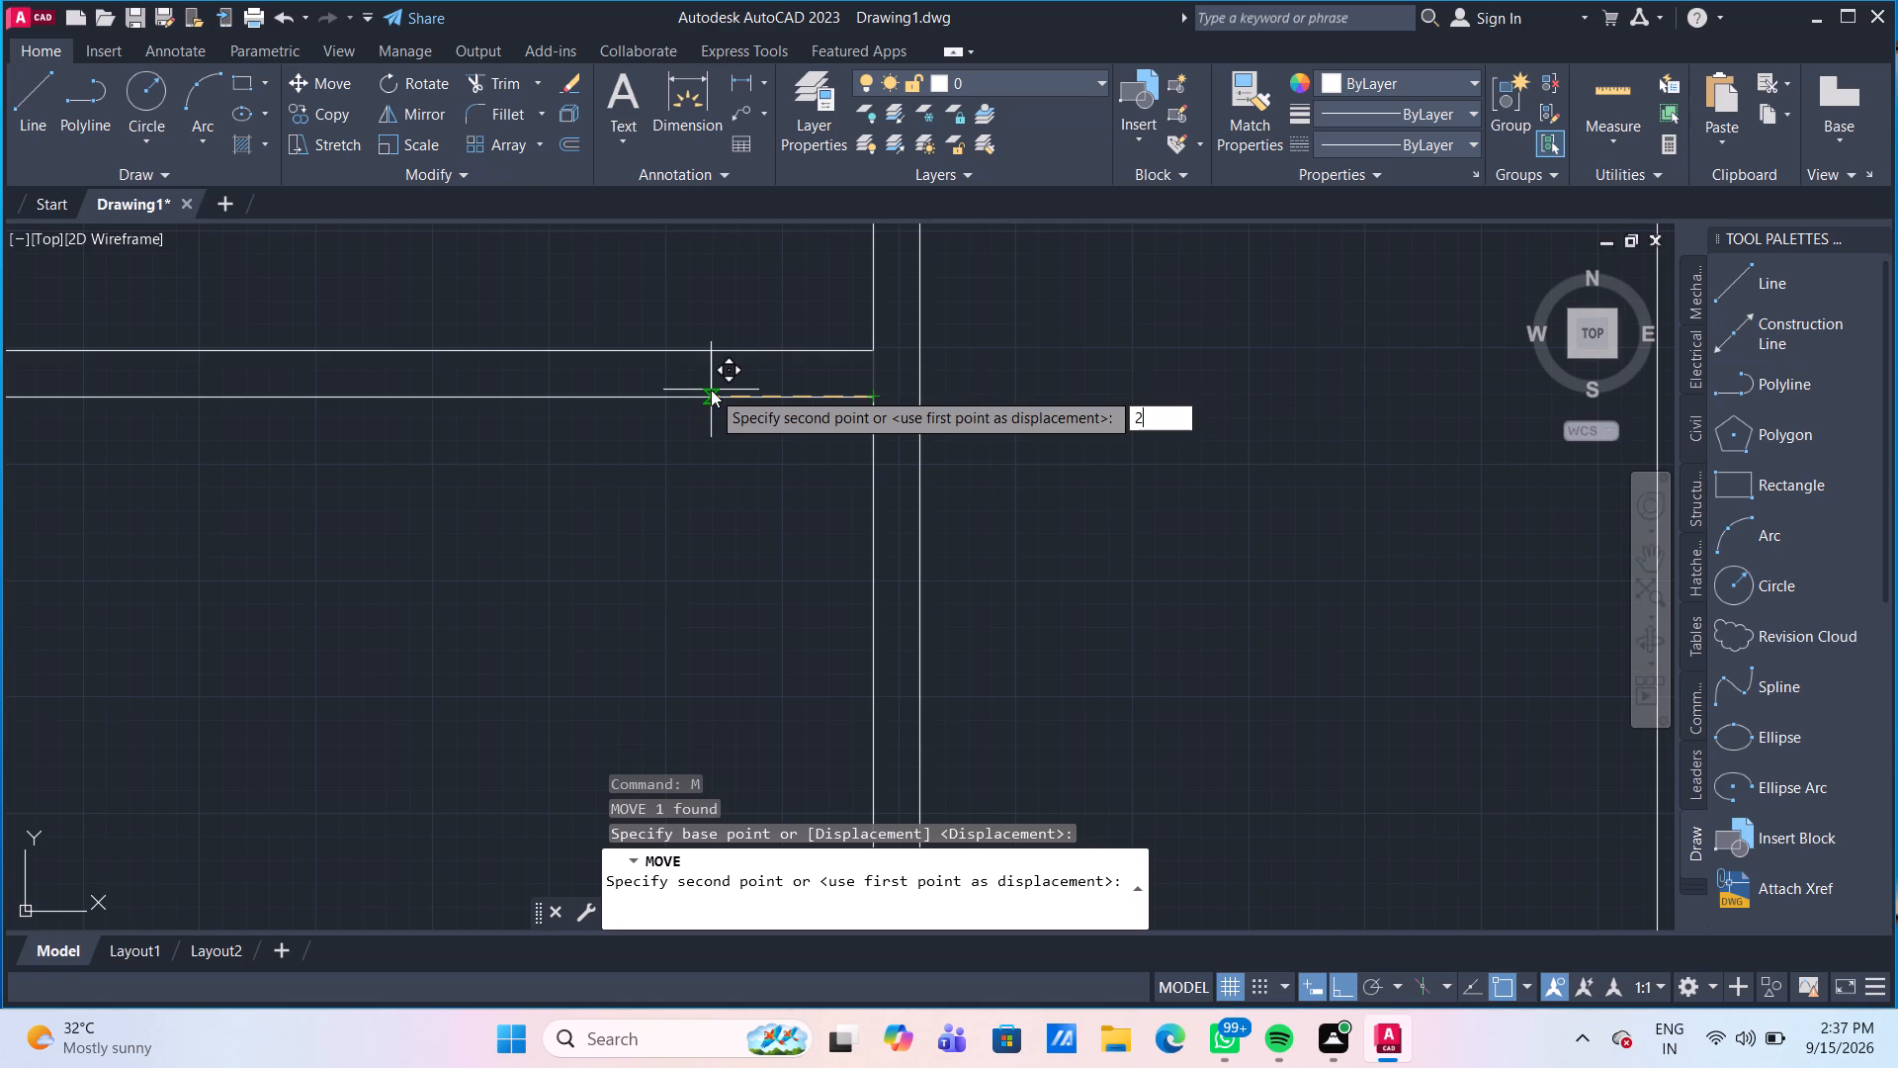
key(Return)
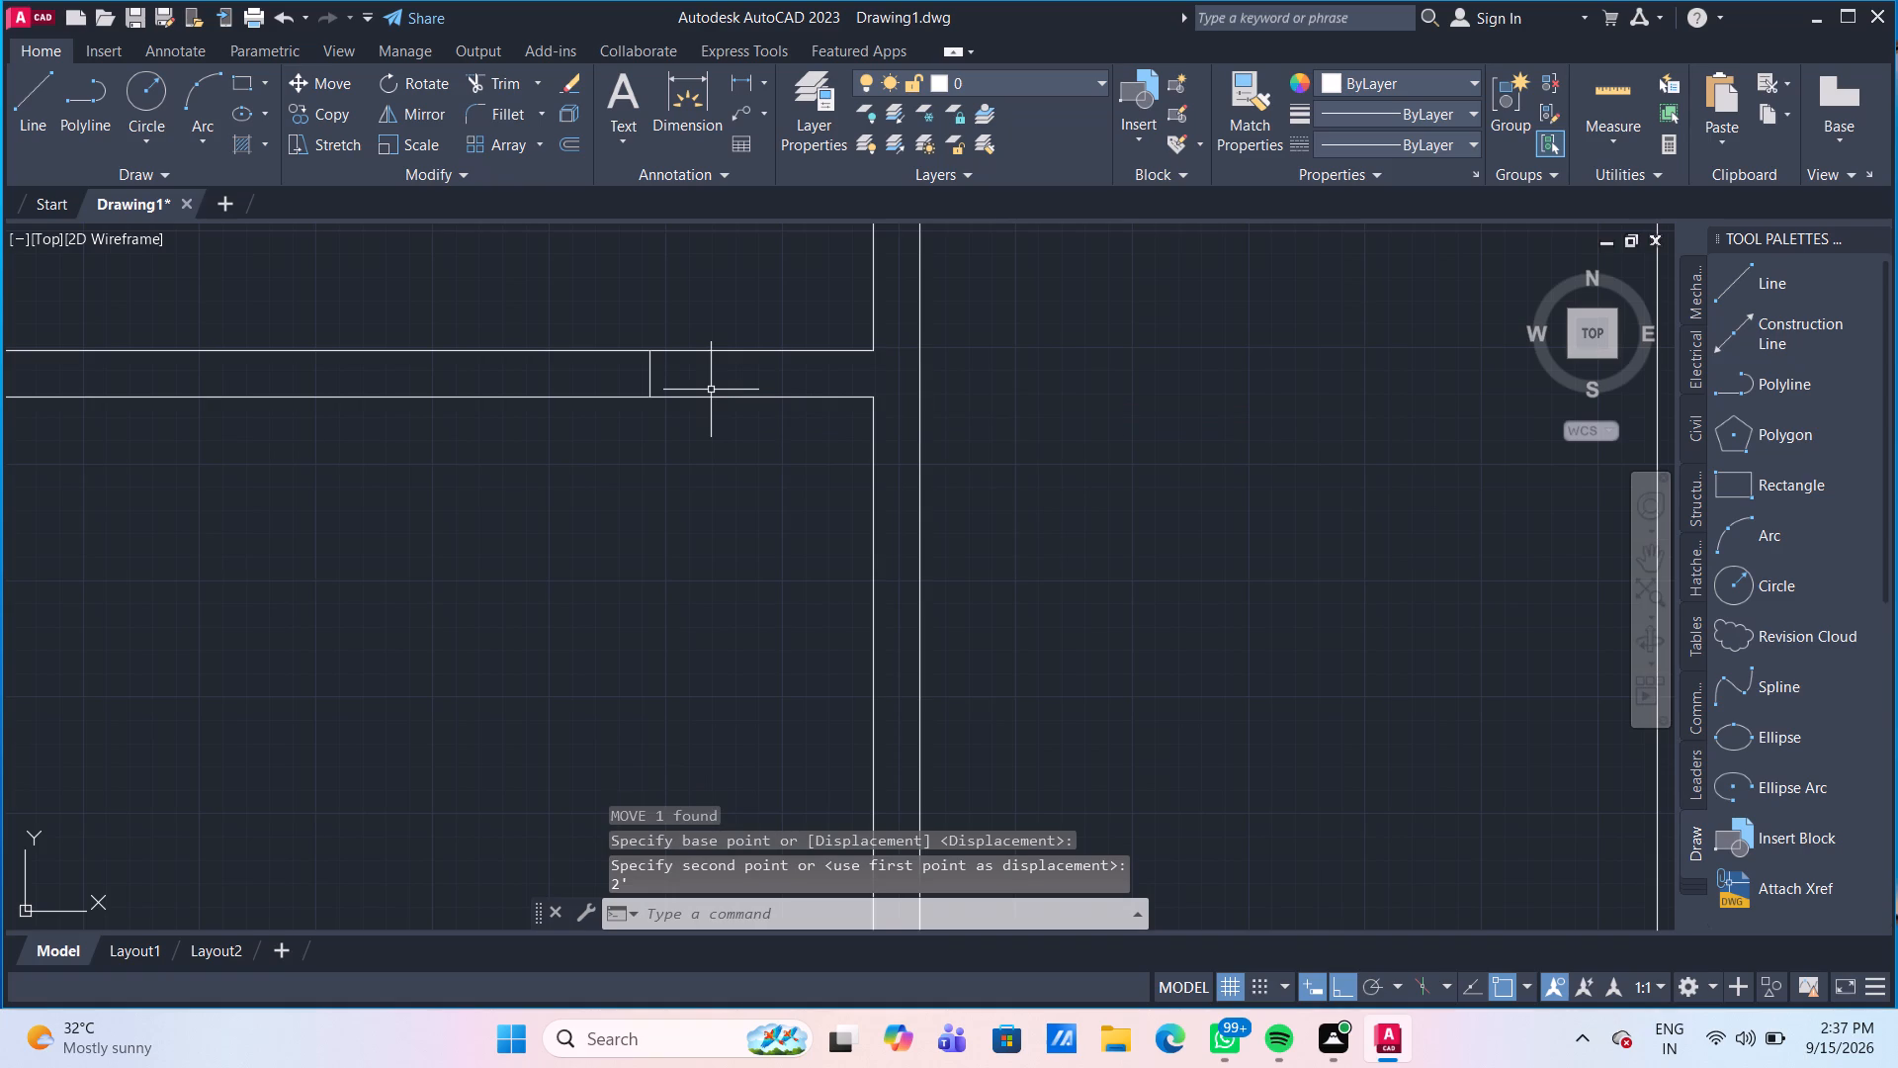
Copy the 5" vertical line in the cross wall 4' to the left to mark the opening's other side.
scroll(711, 390, down, 4)
scroll(693, 404, up, 2)
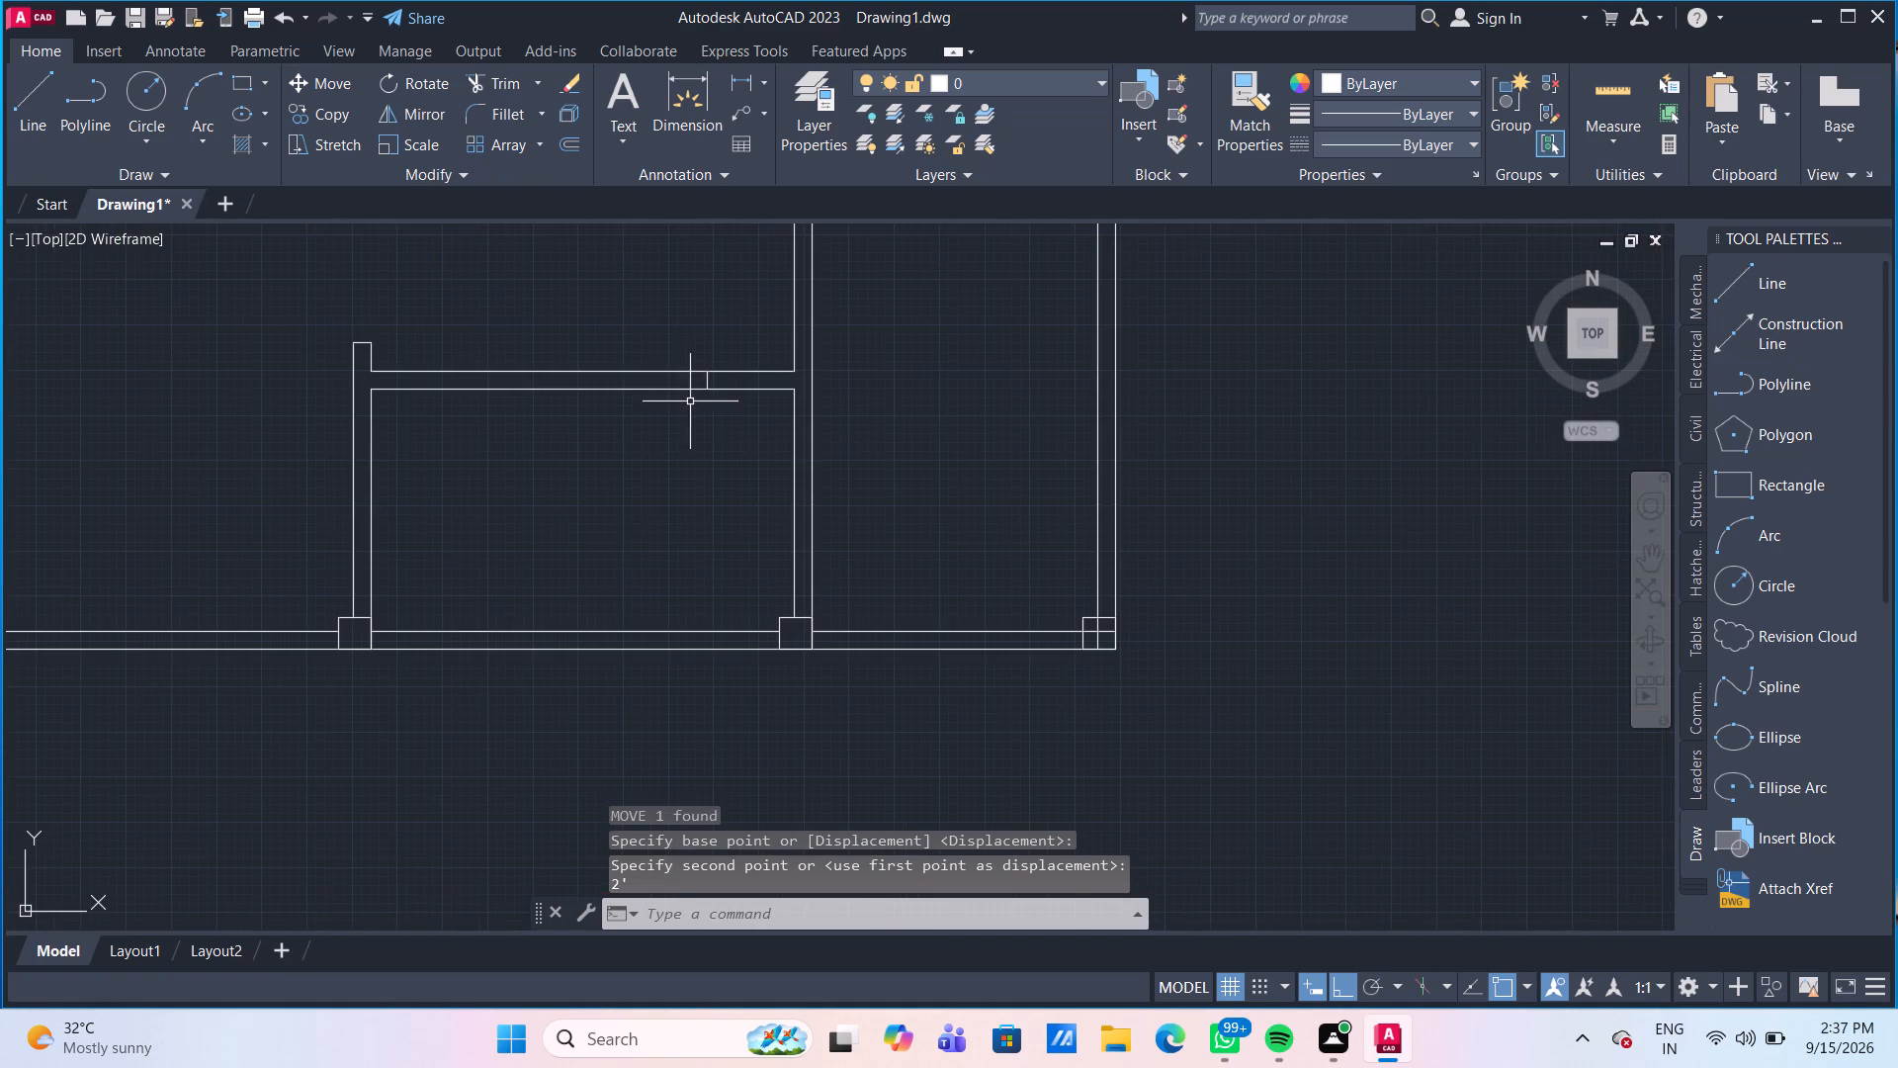
click(706, 374)
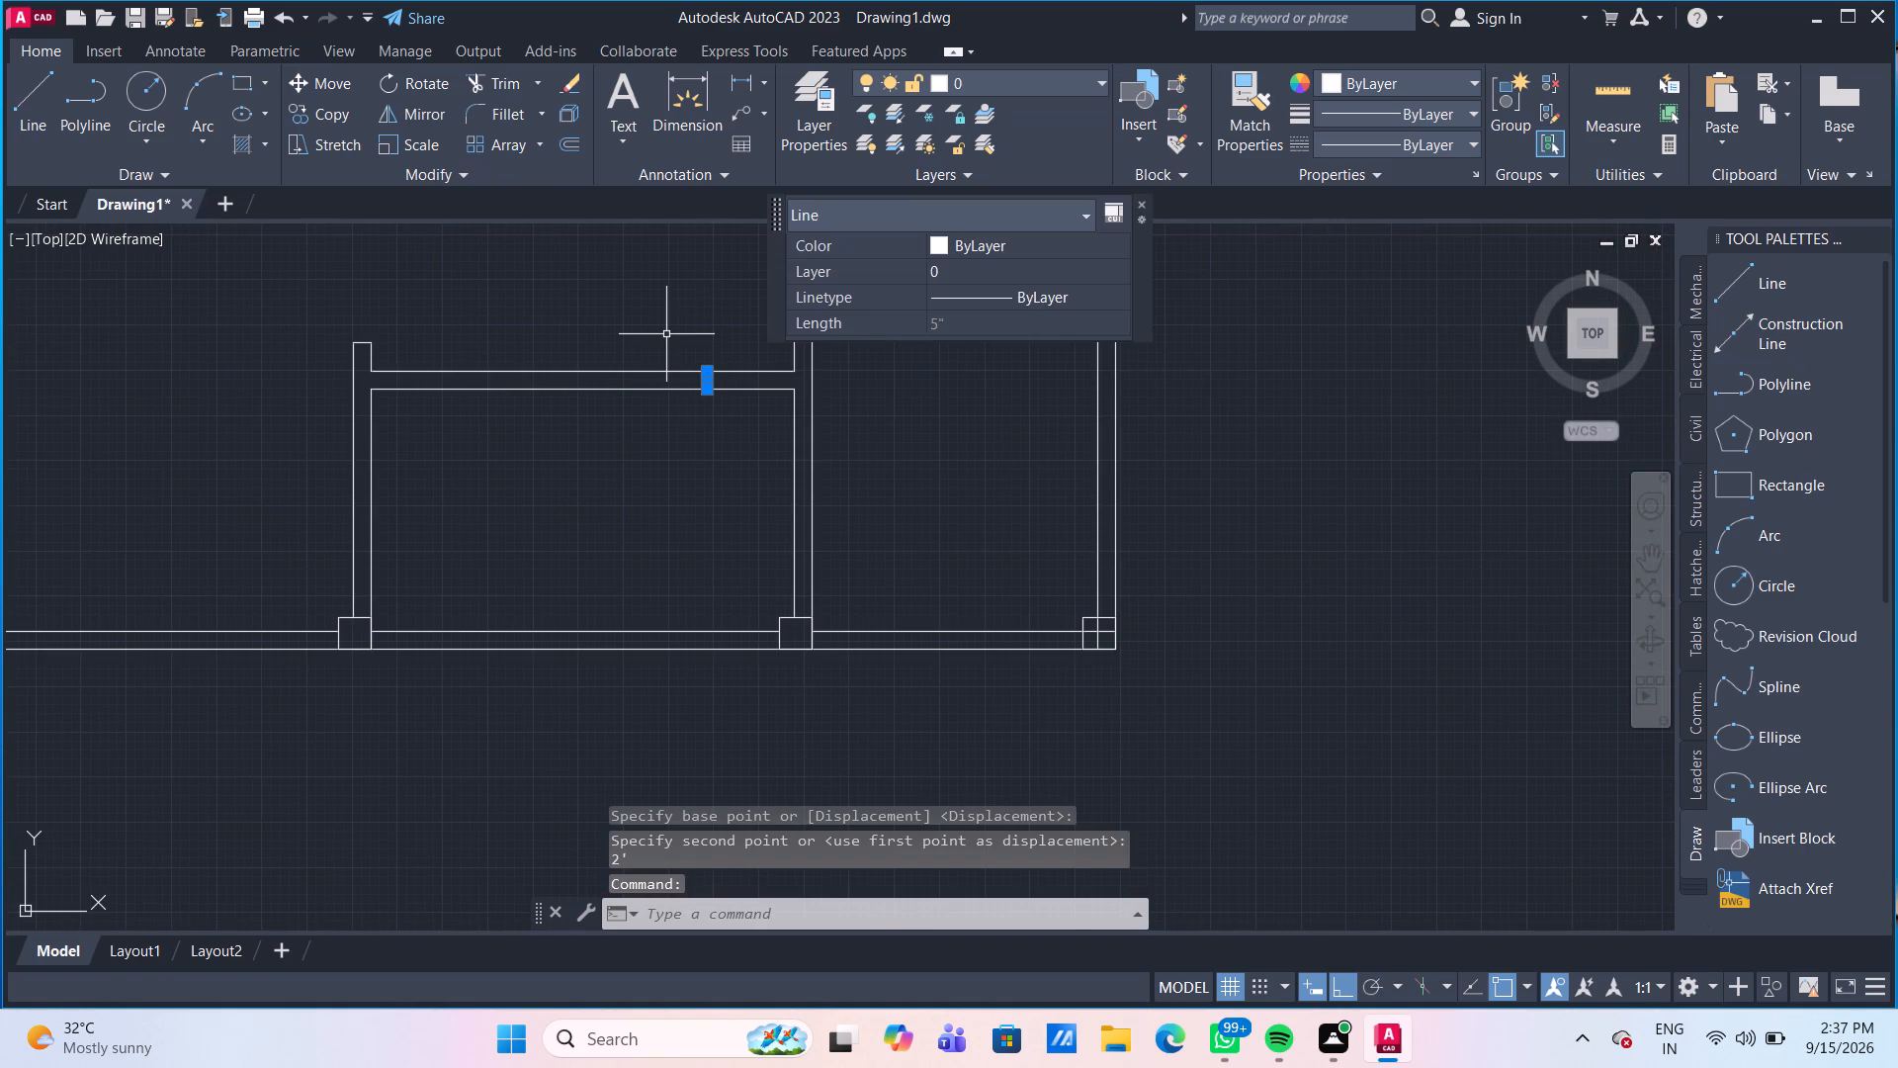
text(CO)
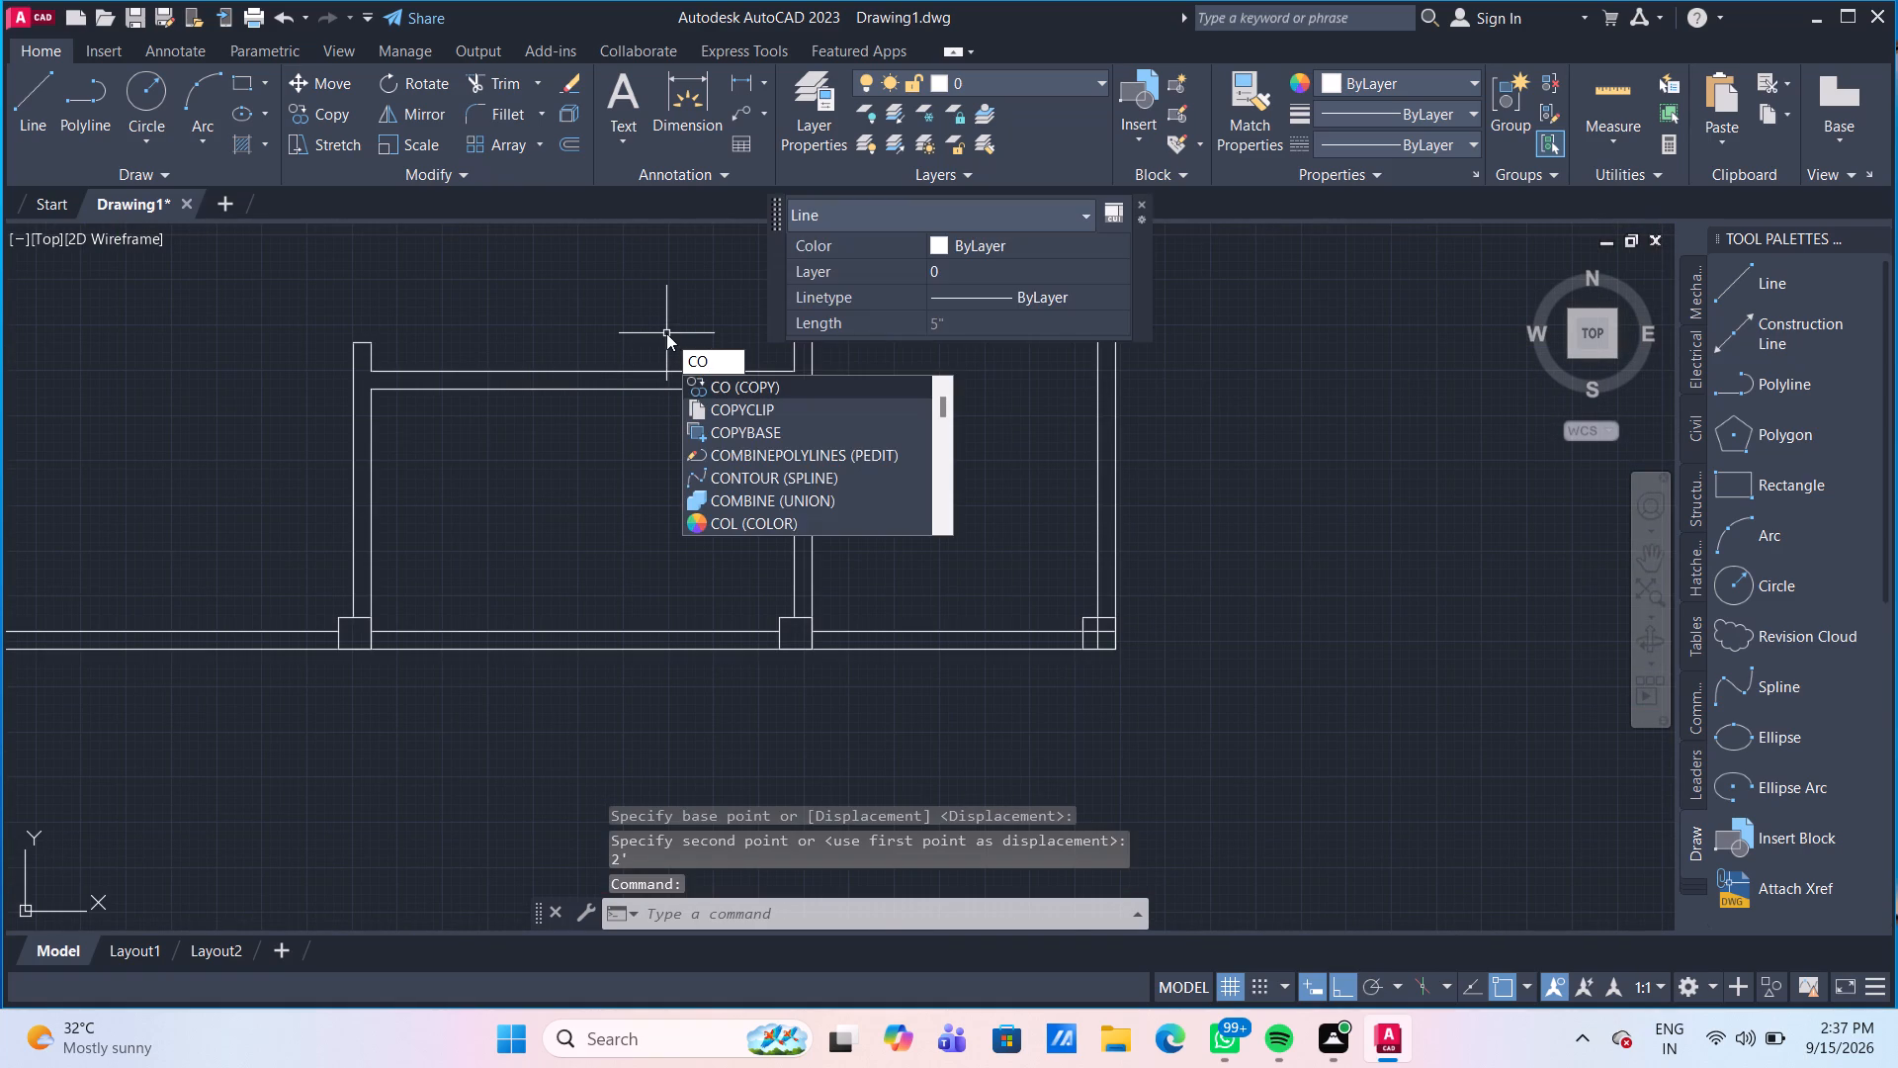
key(Return)
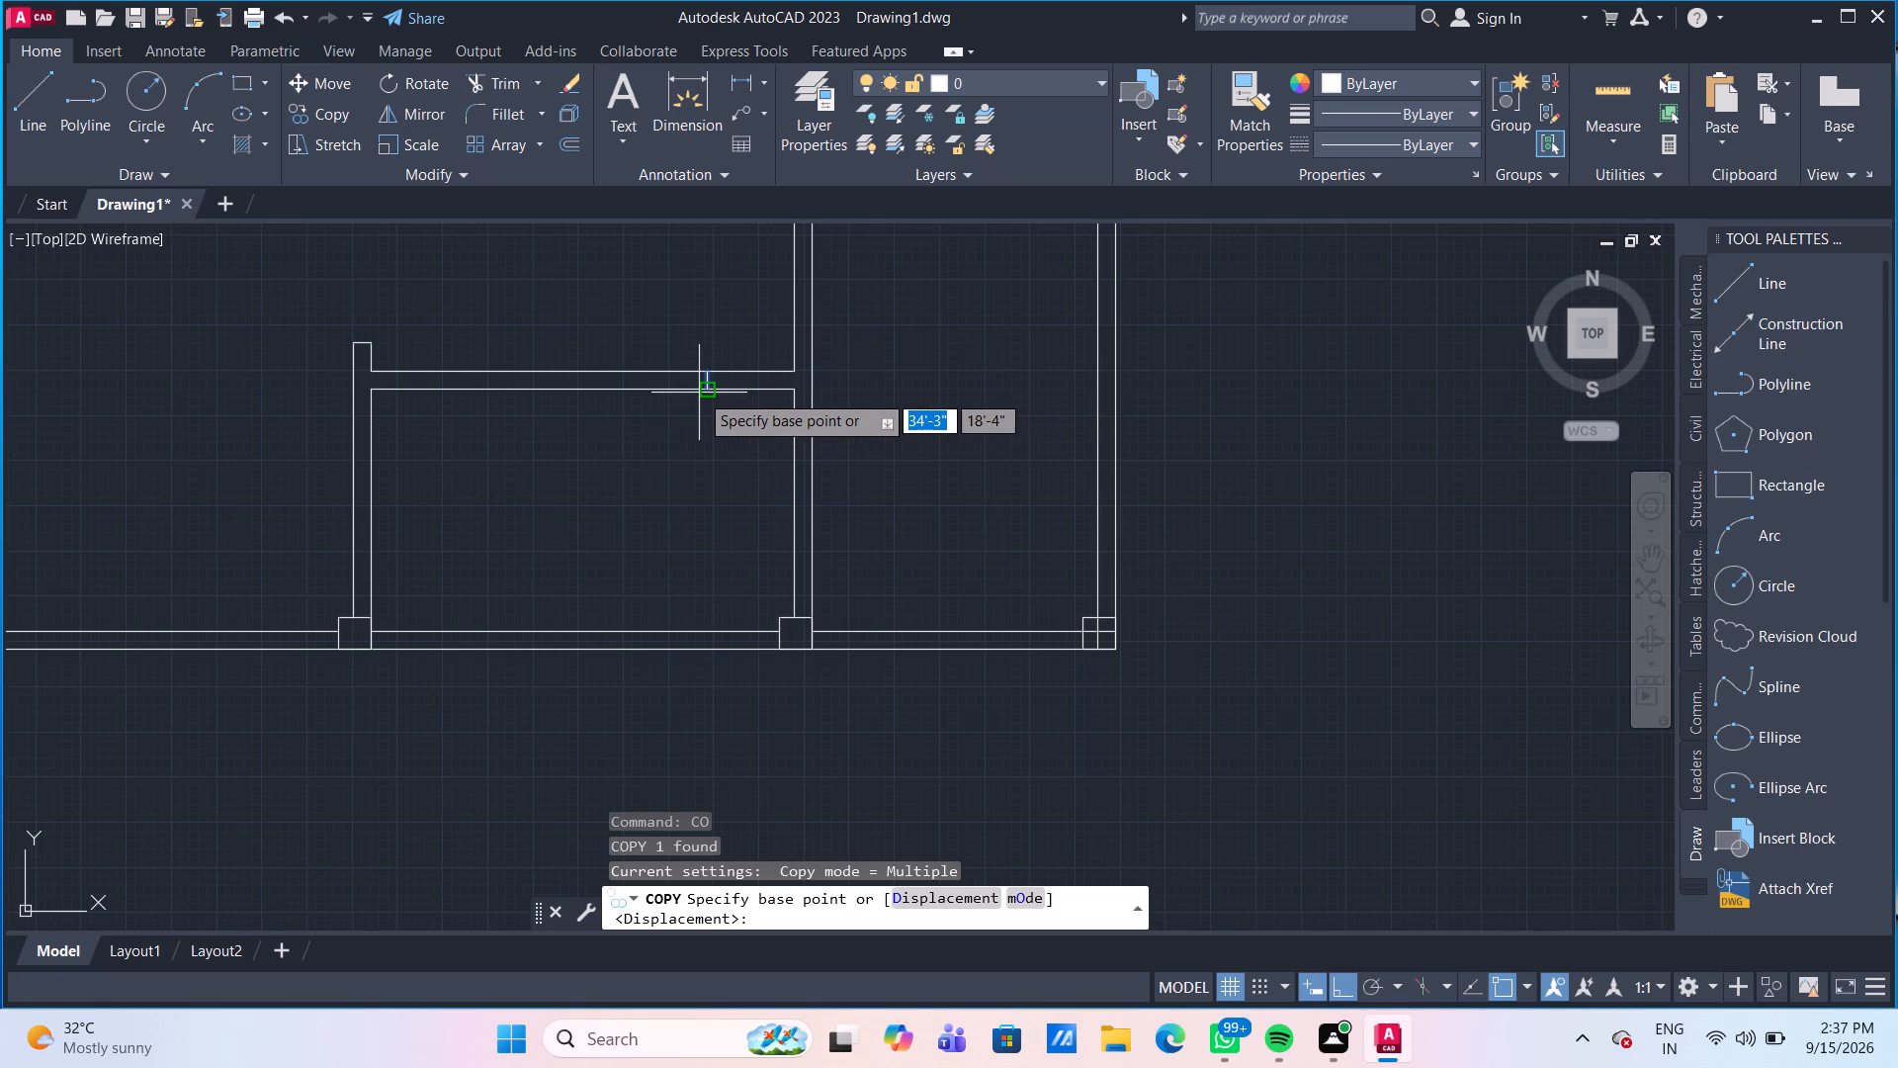
click(701, 393)
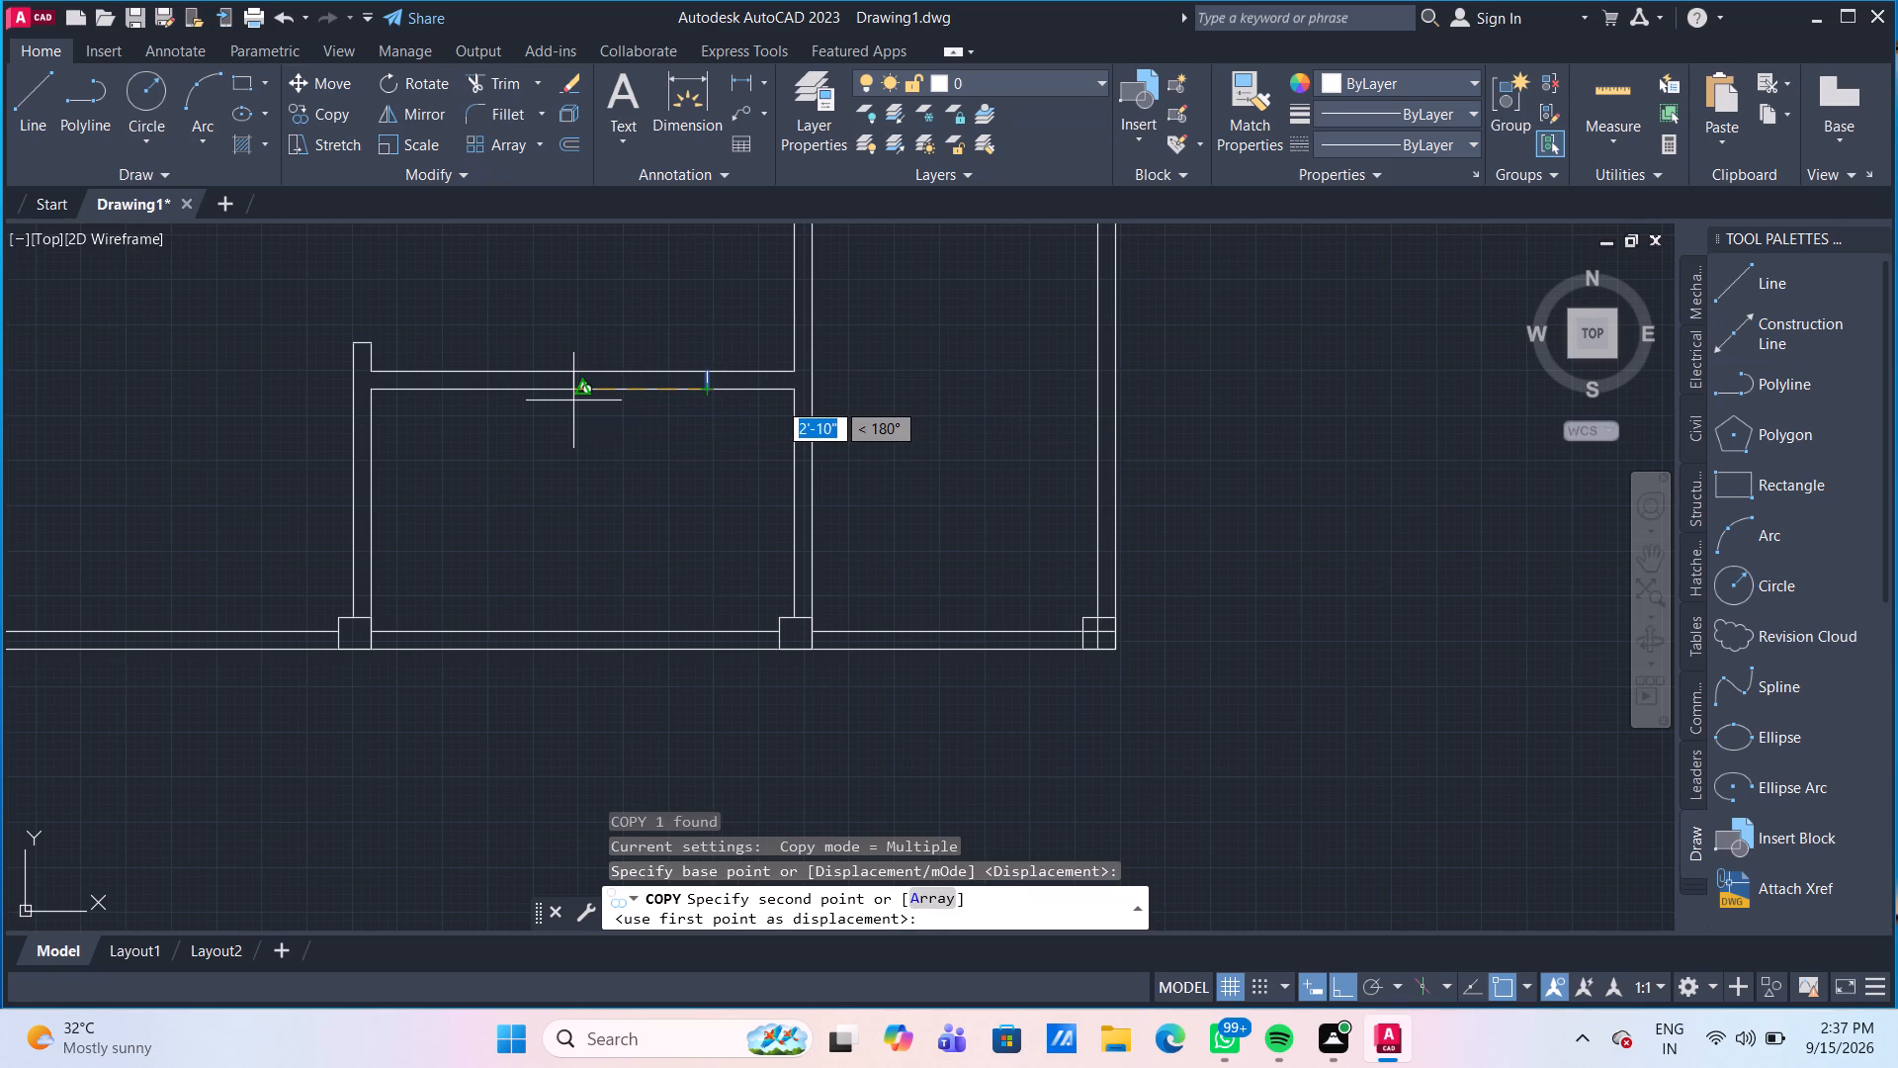
key(4)
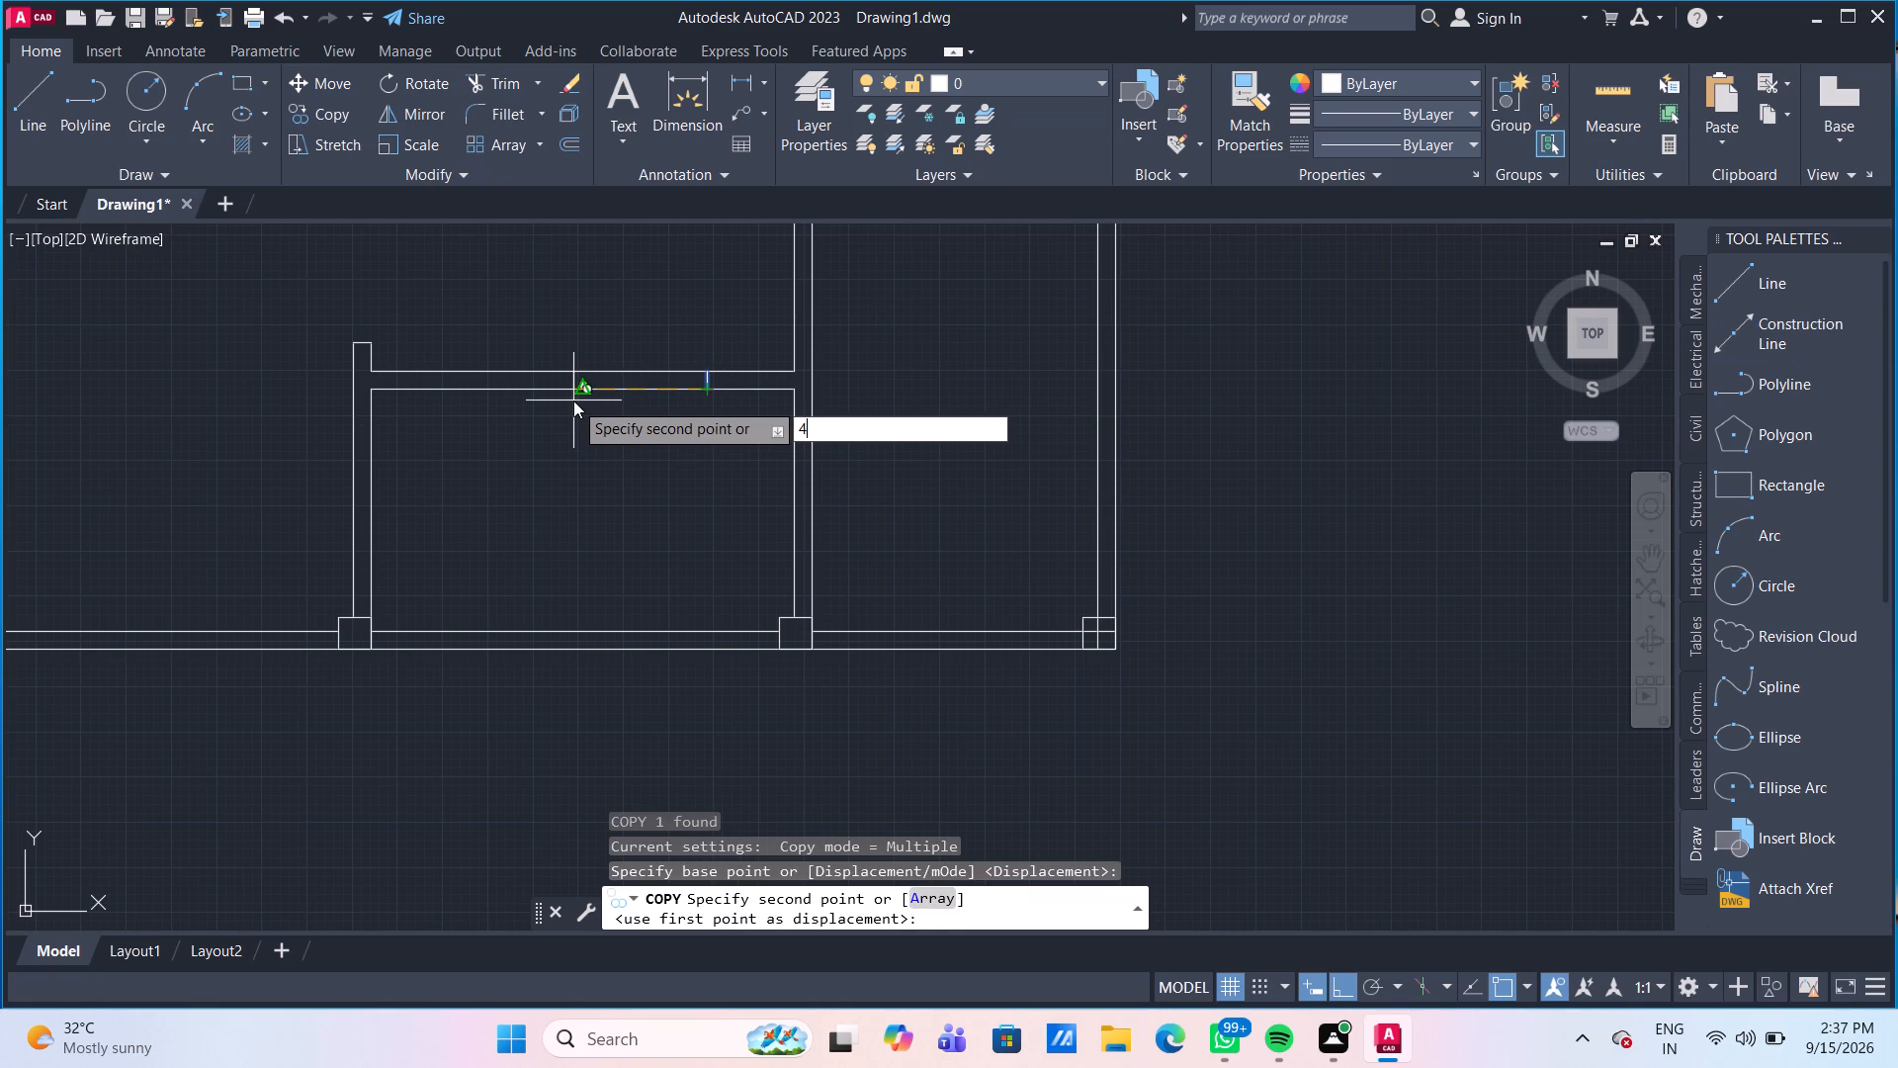
key(apostrophe)
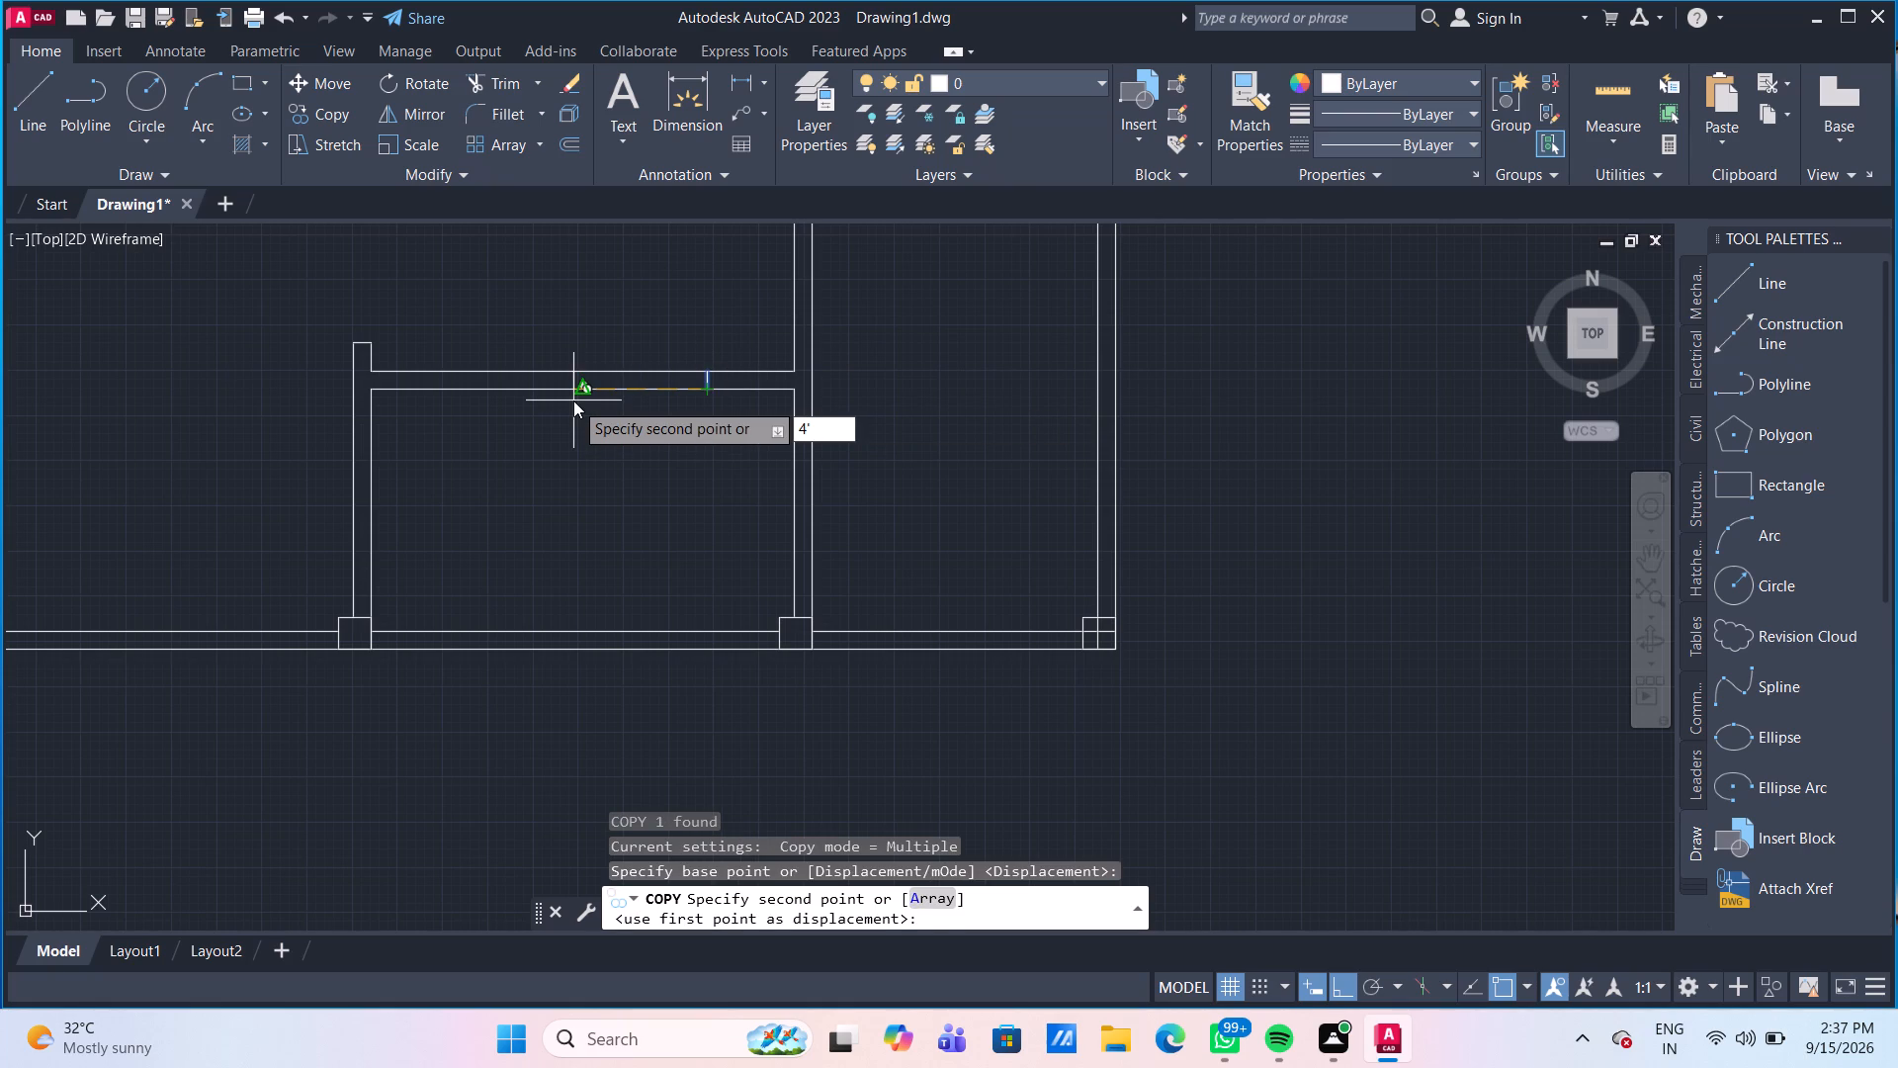
key(Return)
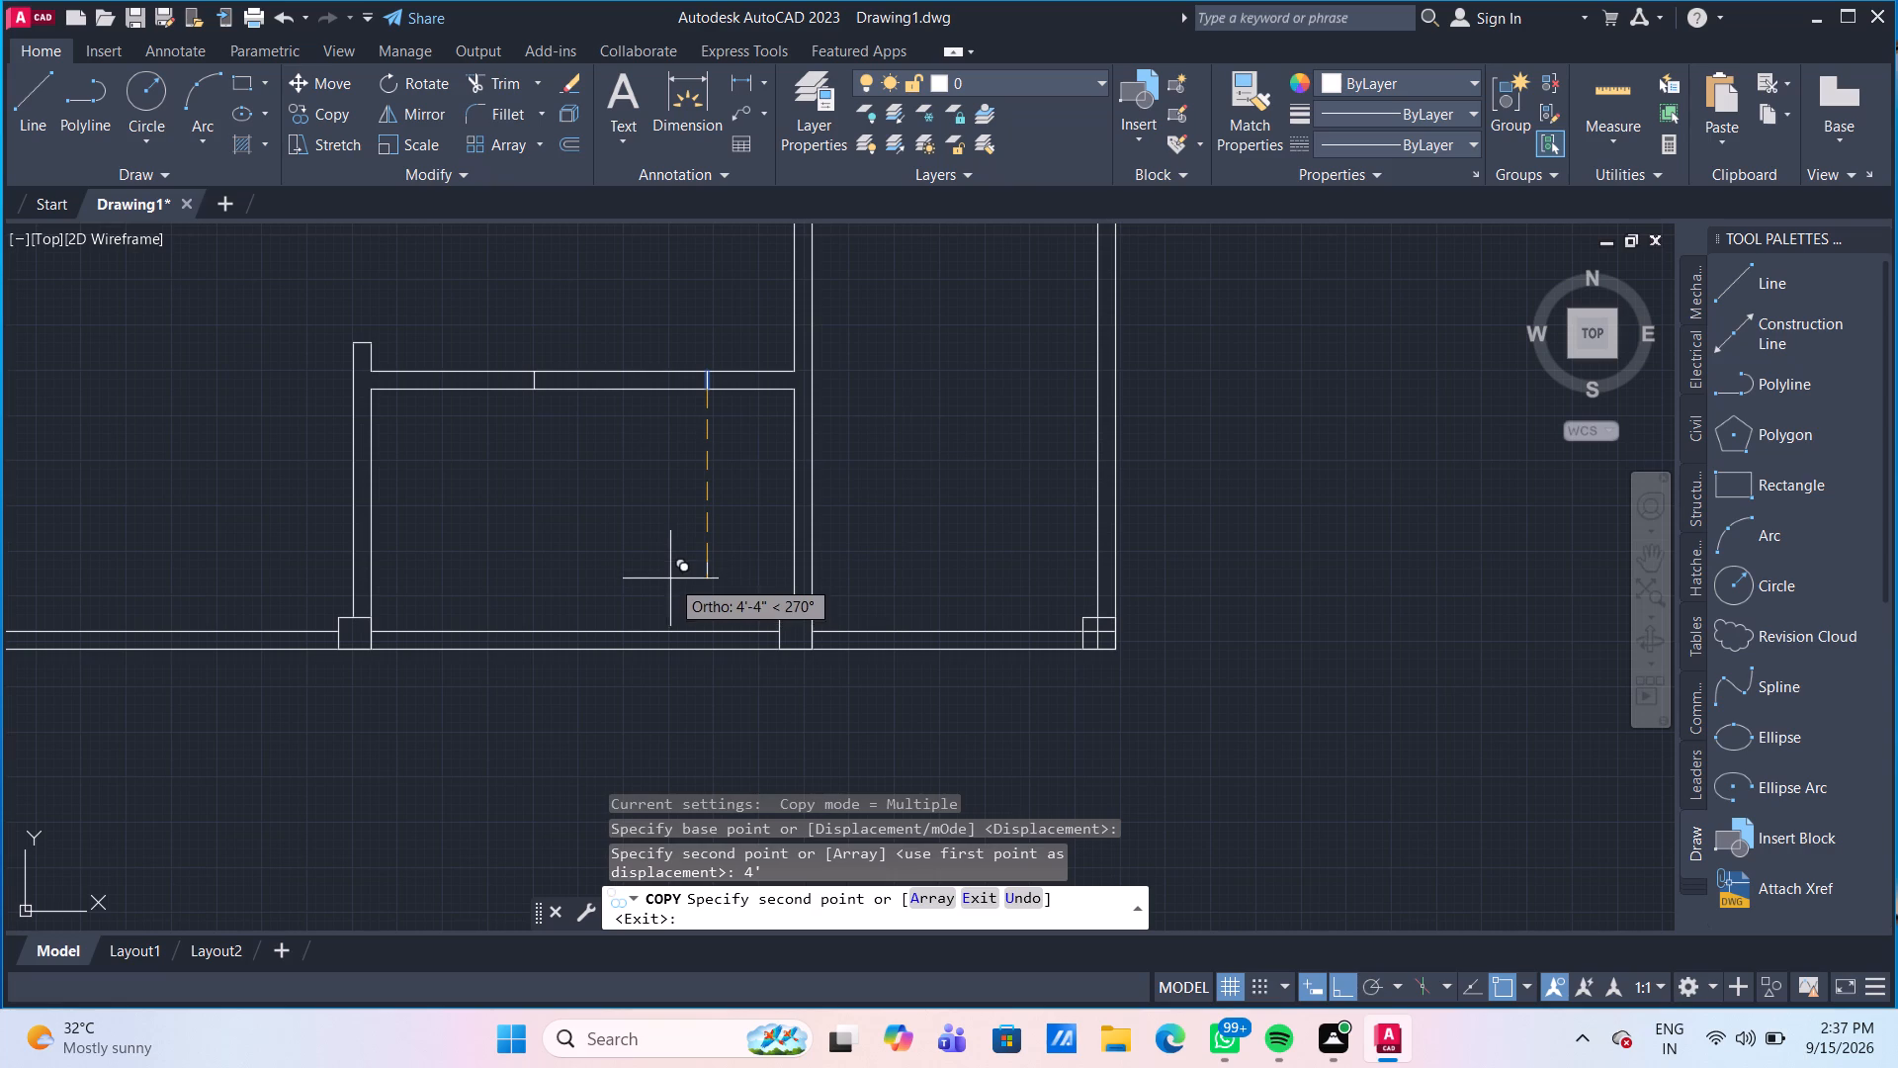
key(Escape)
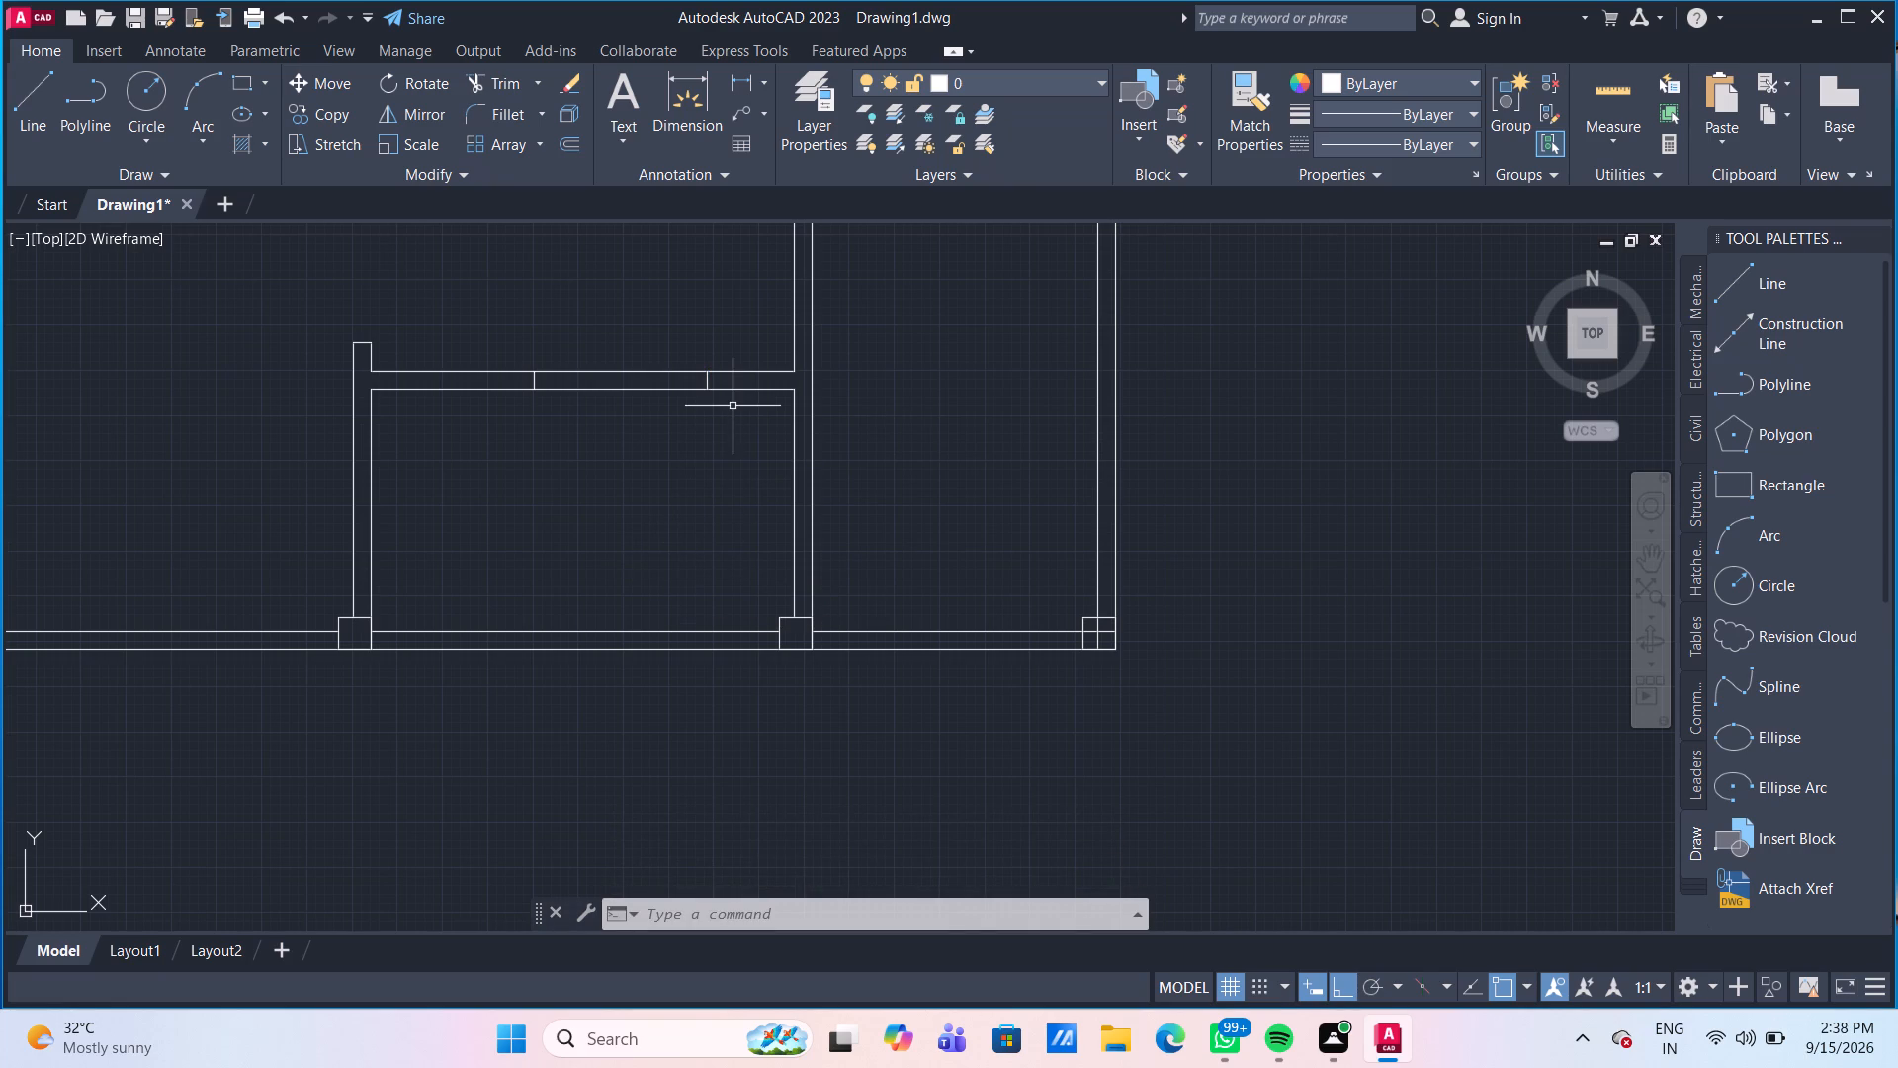
Move both 5" opening lines in the cross wall 6" to the left.
scroll(731, 405, up, 1)
middle_drag(731, 405, 763, 466)
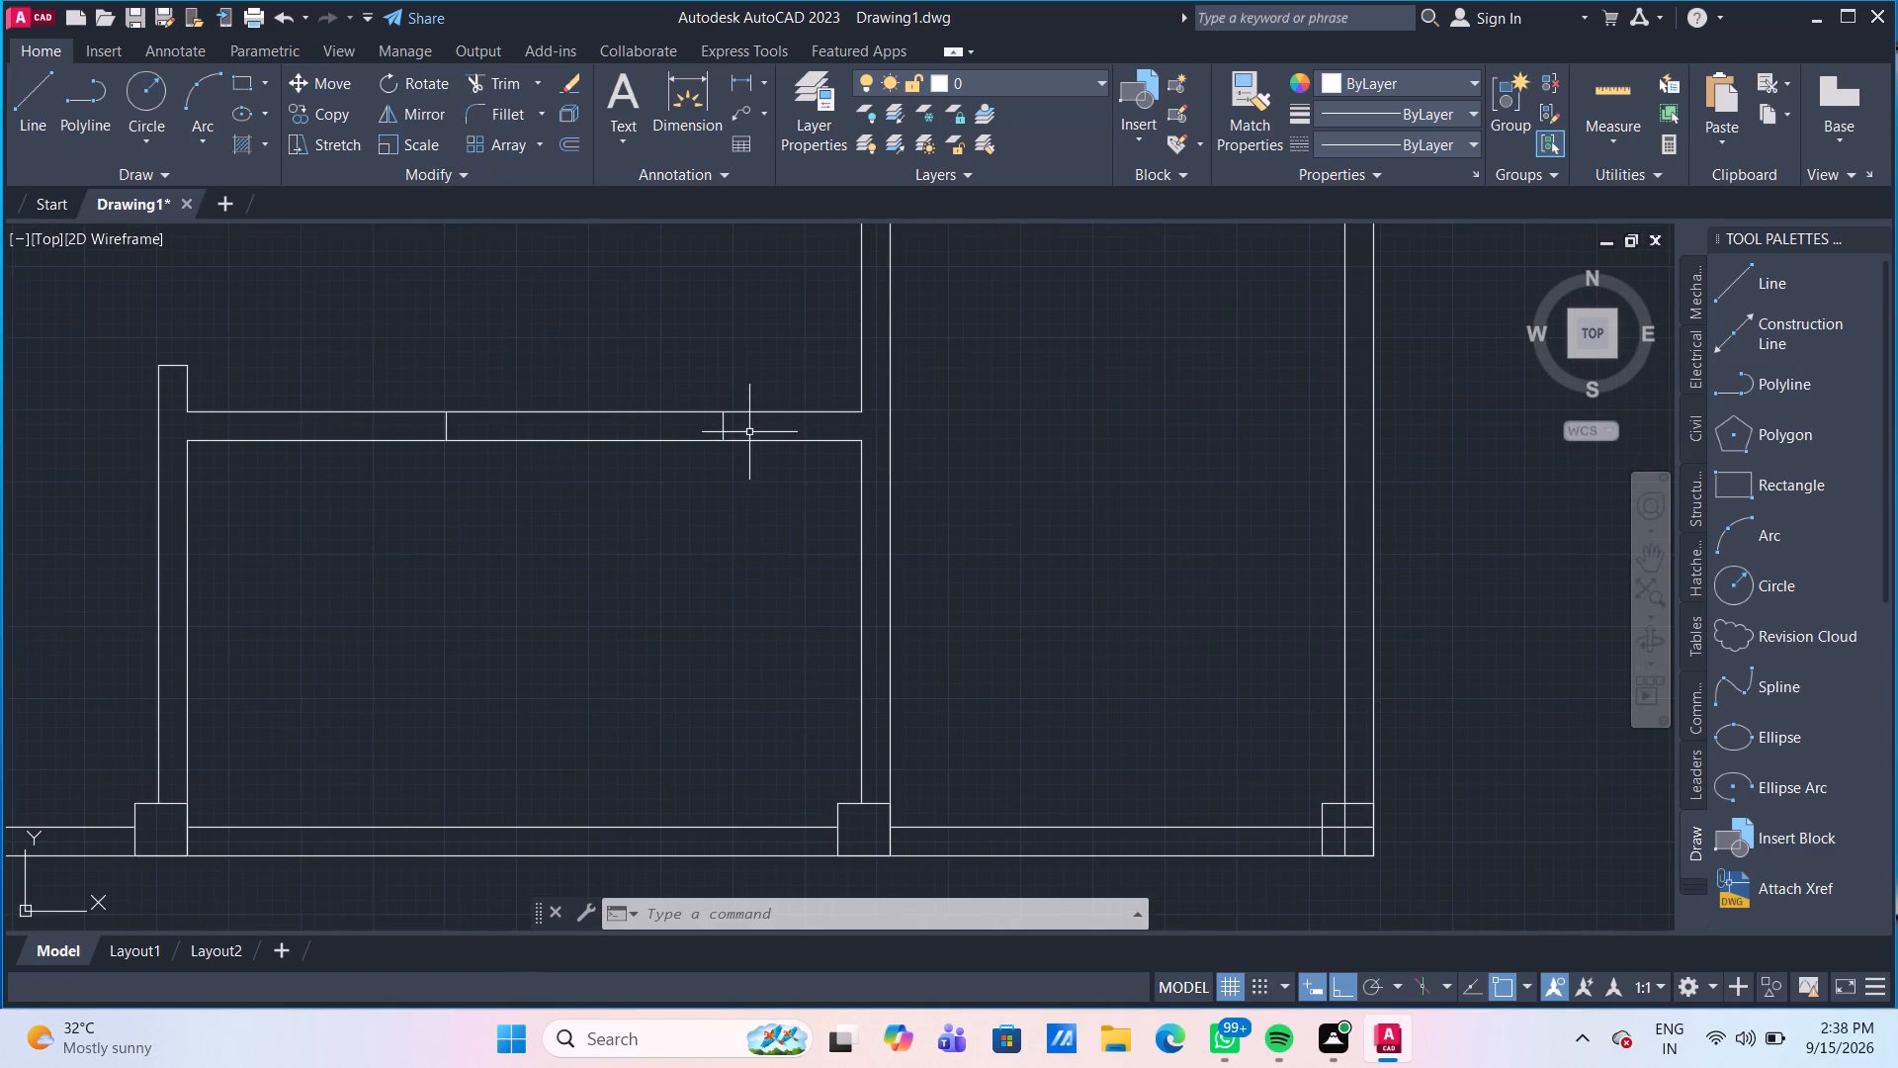
click(723, 428)
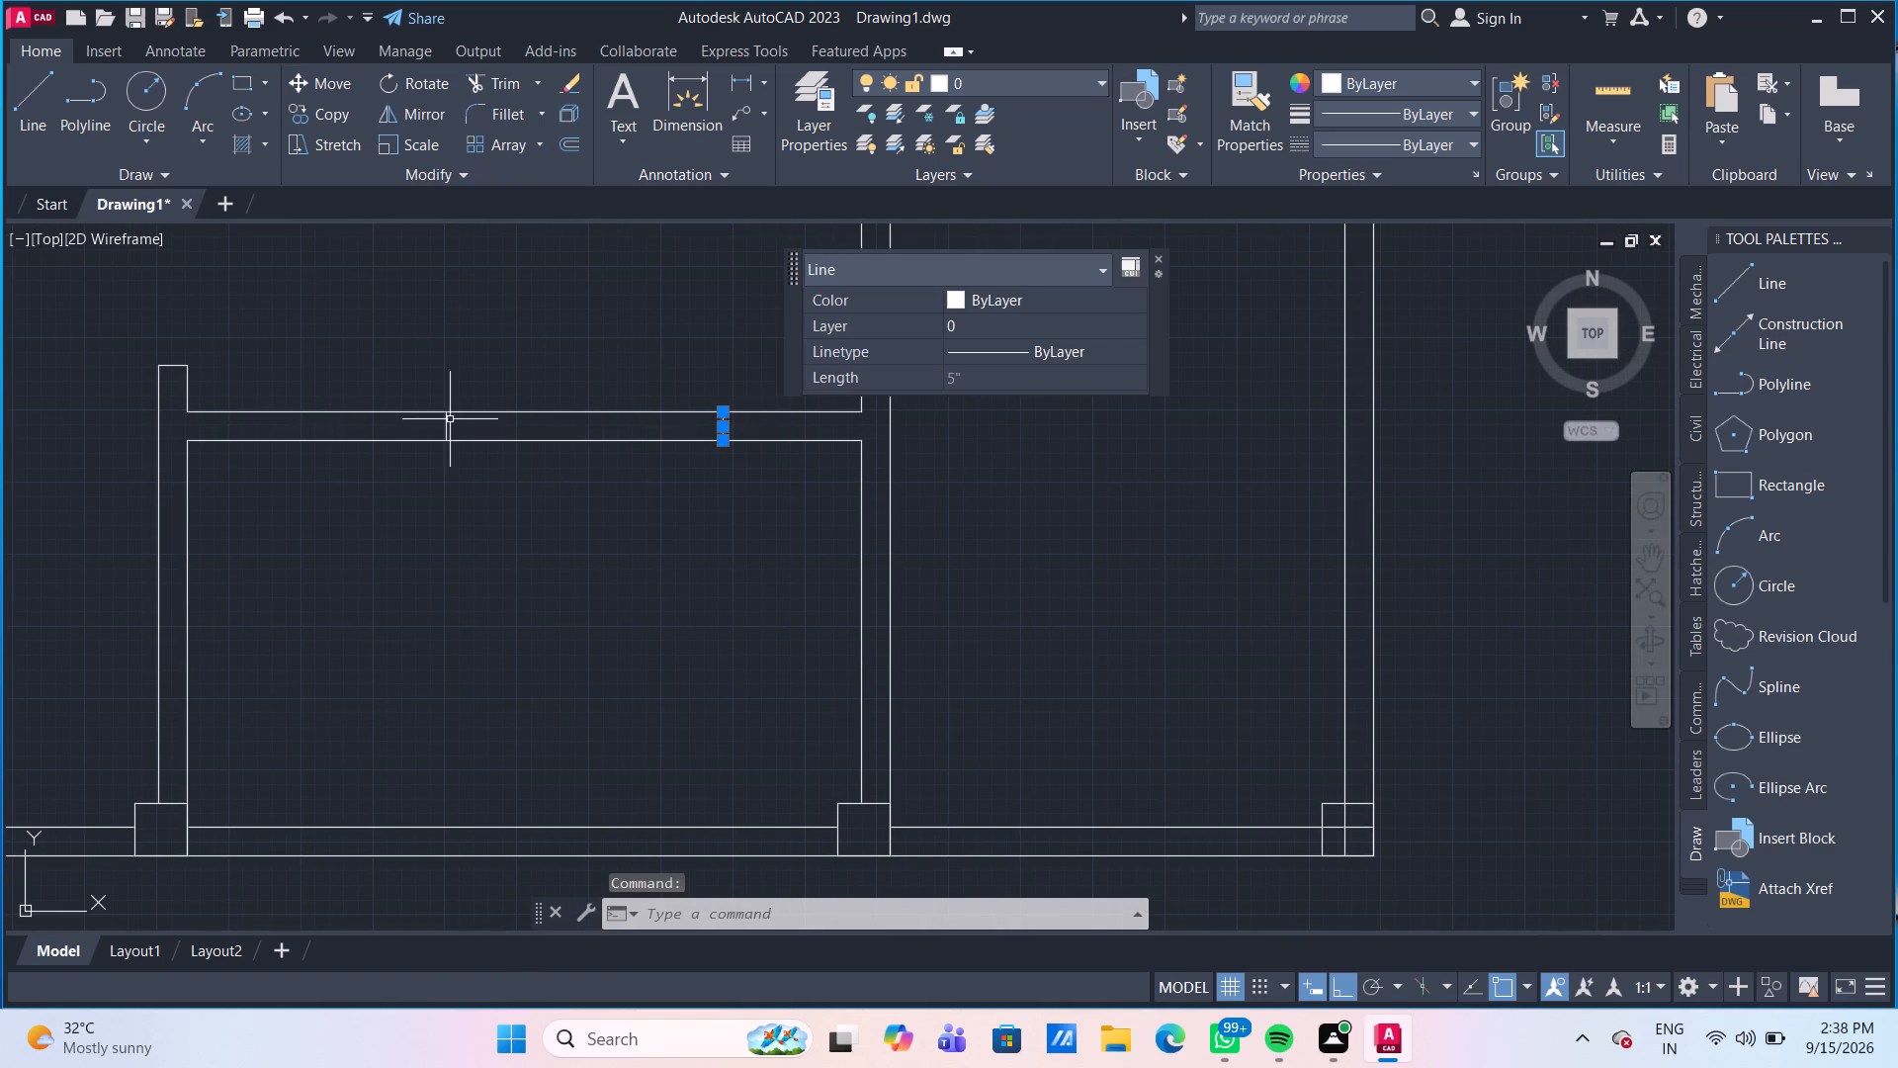
click(446, 420)
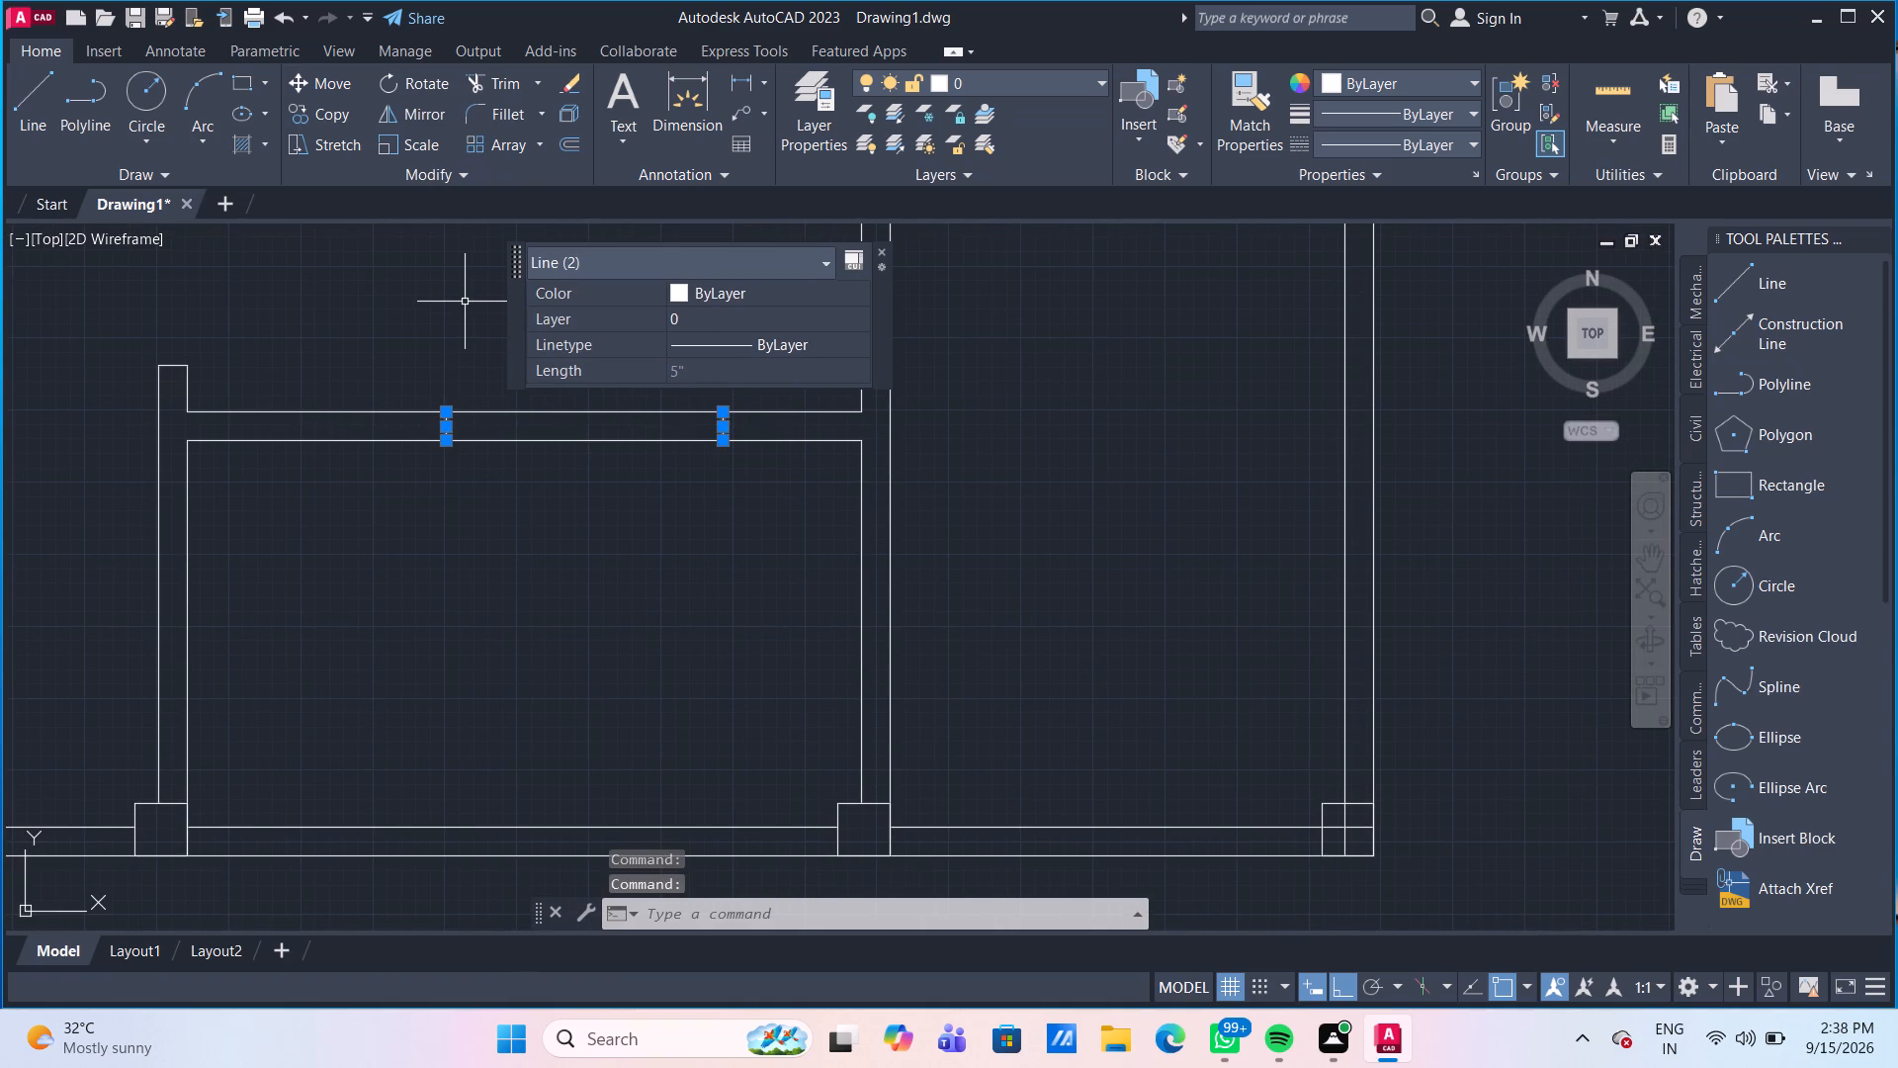
key(m)
key(Return)
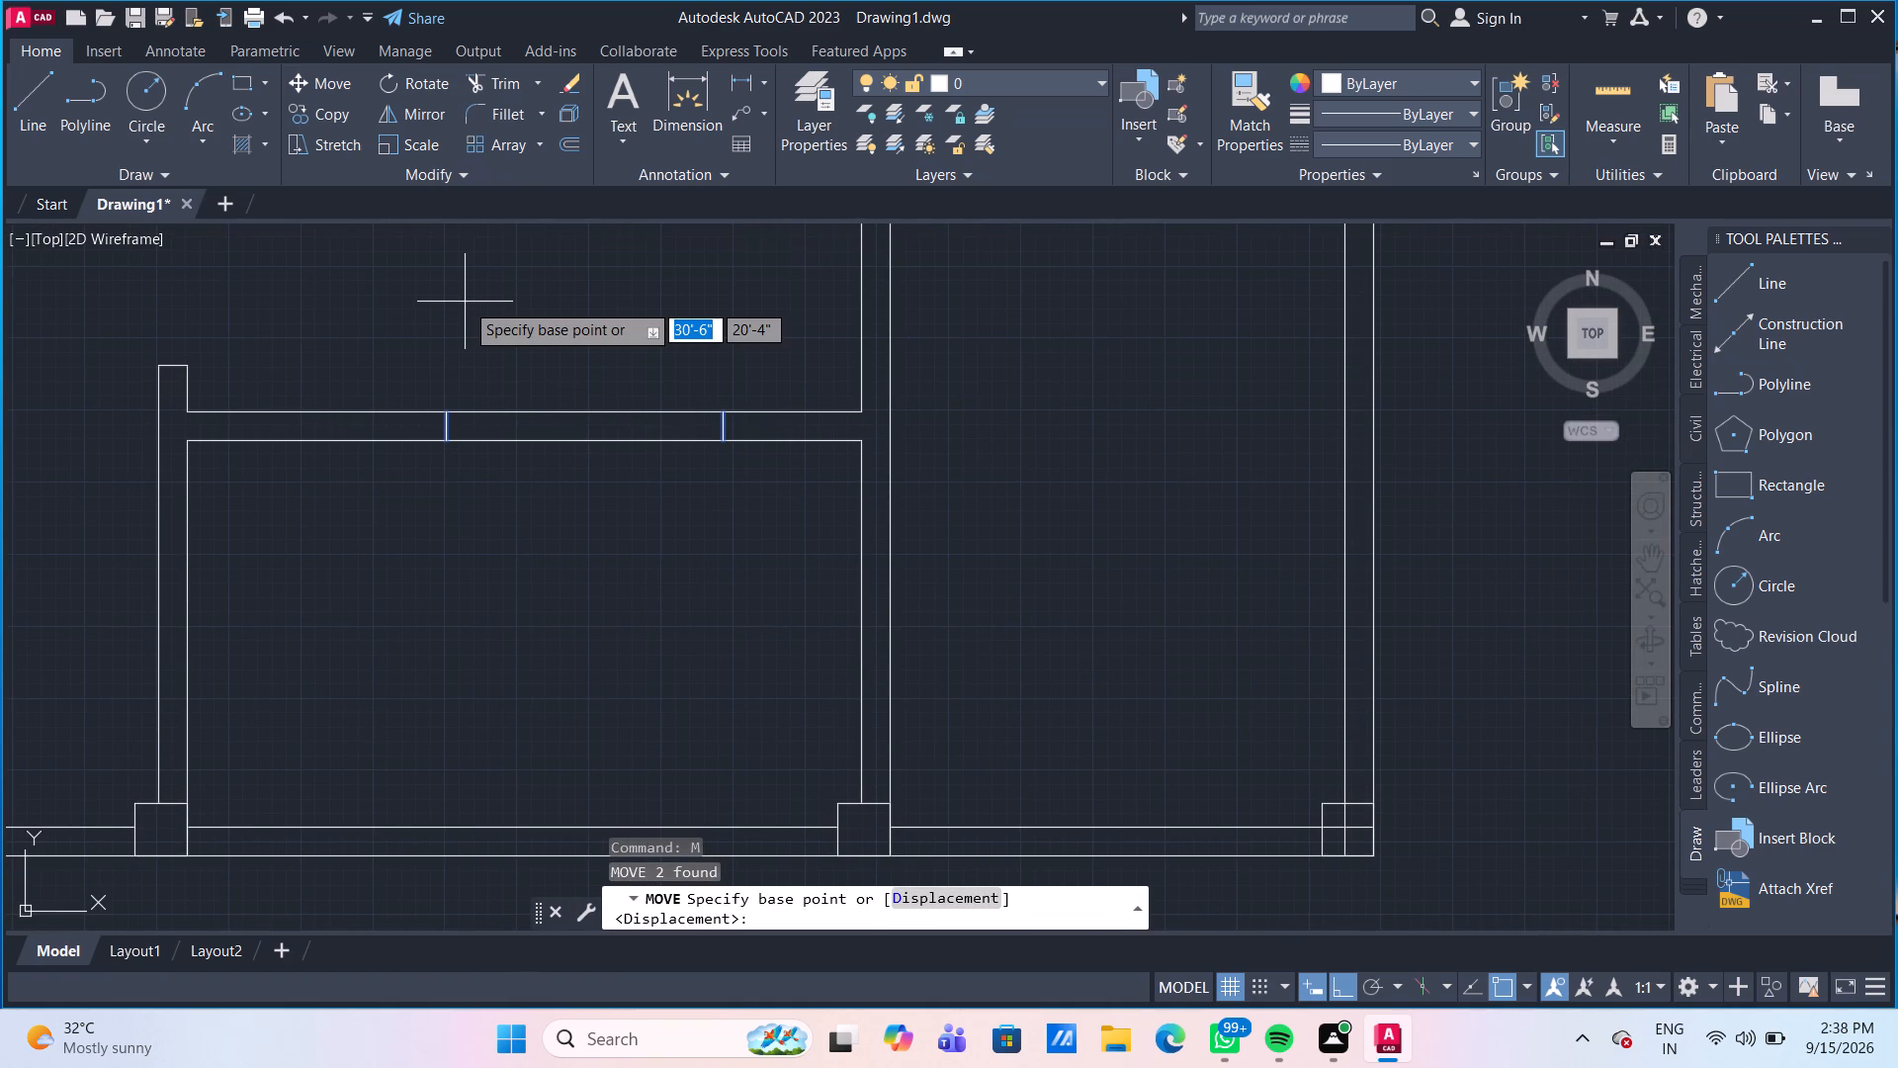
click(720, 446)
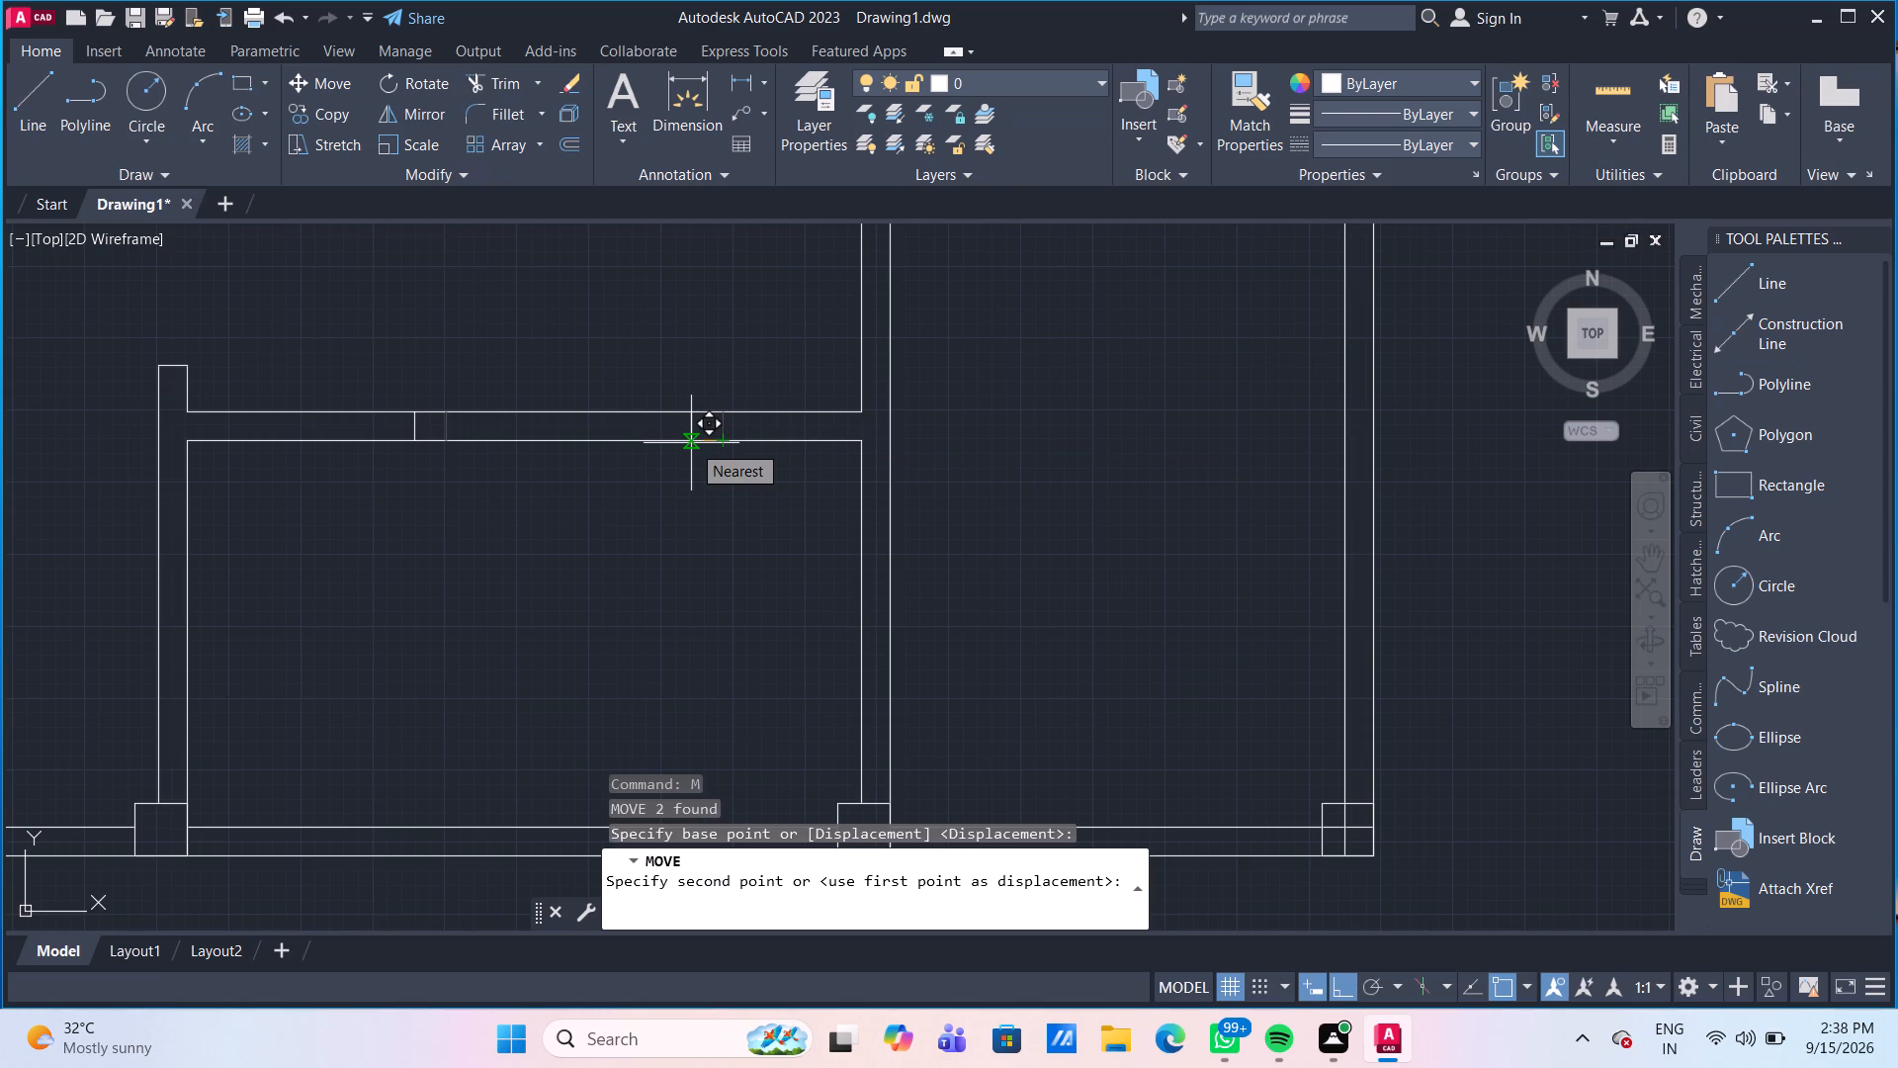
text(6")
key(Return)
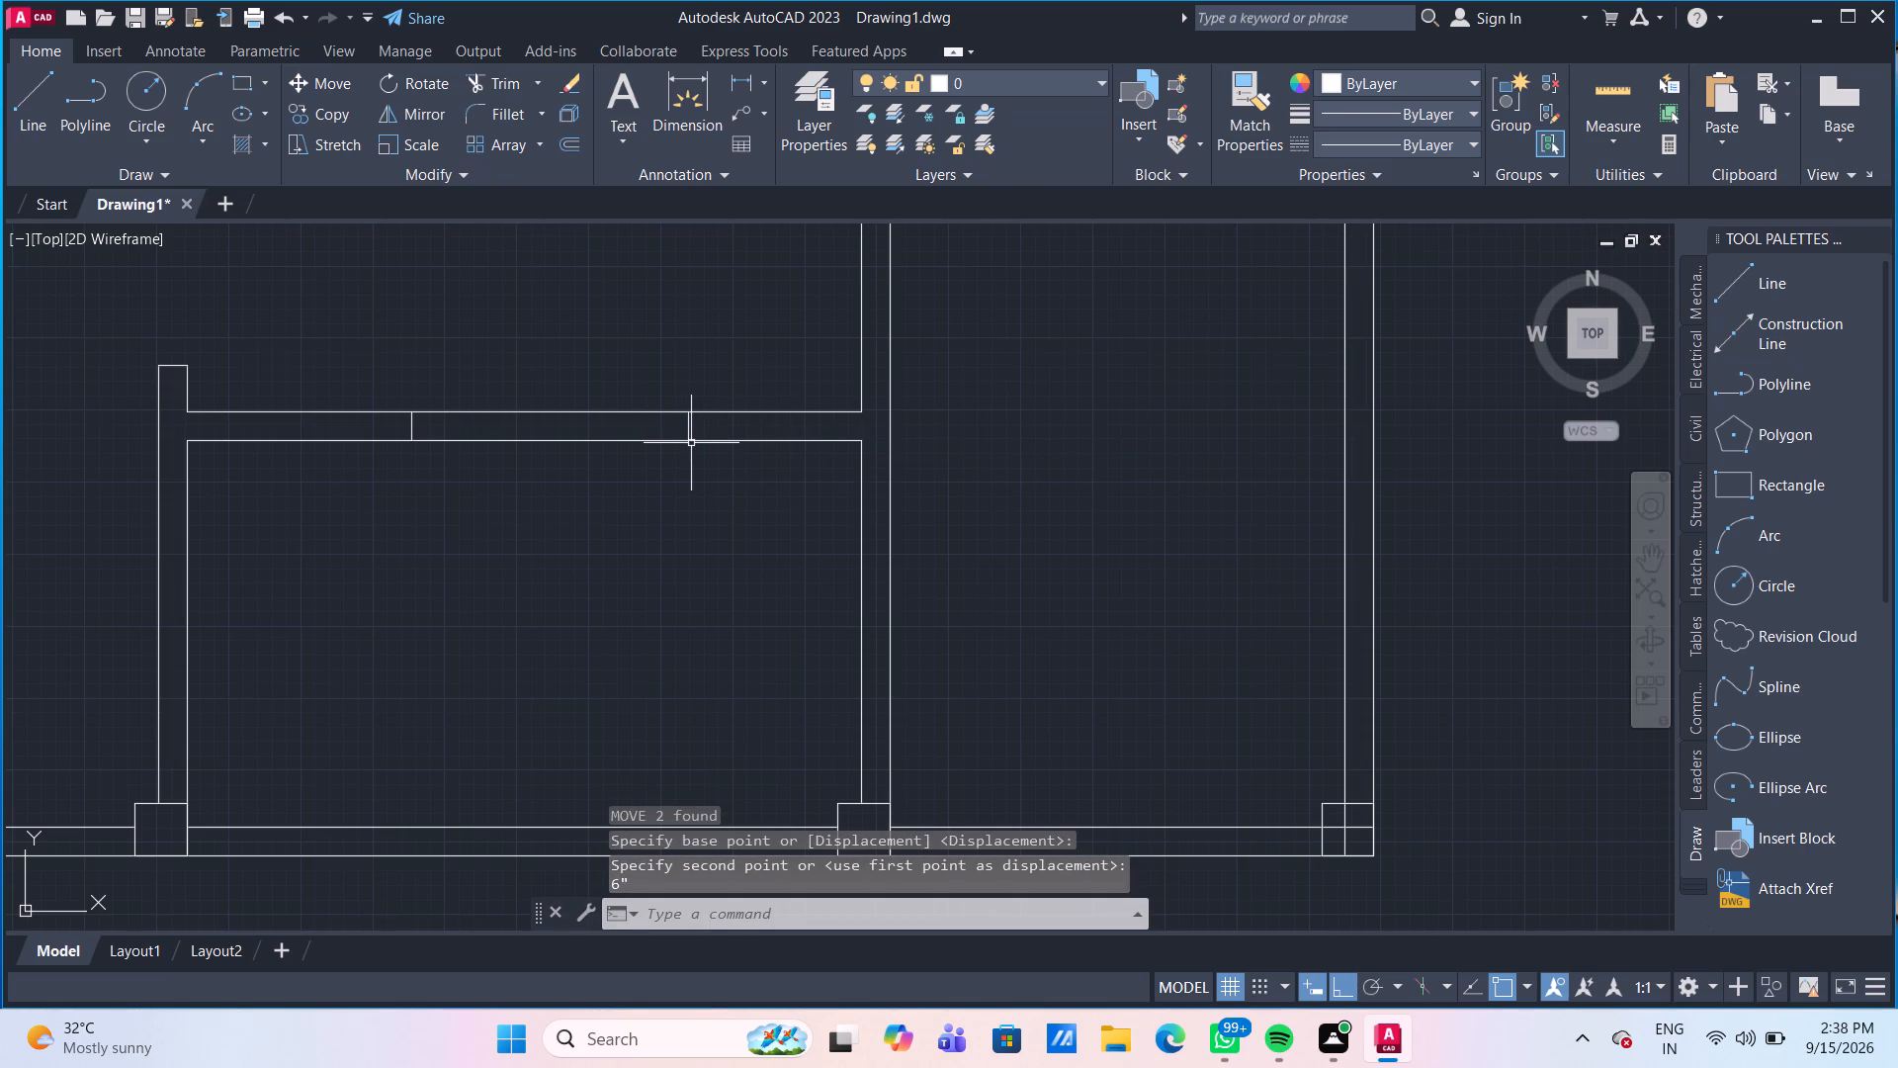
Copy both cross wall opening lines straight down into the lower-middle room's bottom wall, with their lower ends on its outer line.
click(691, 421)
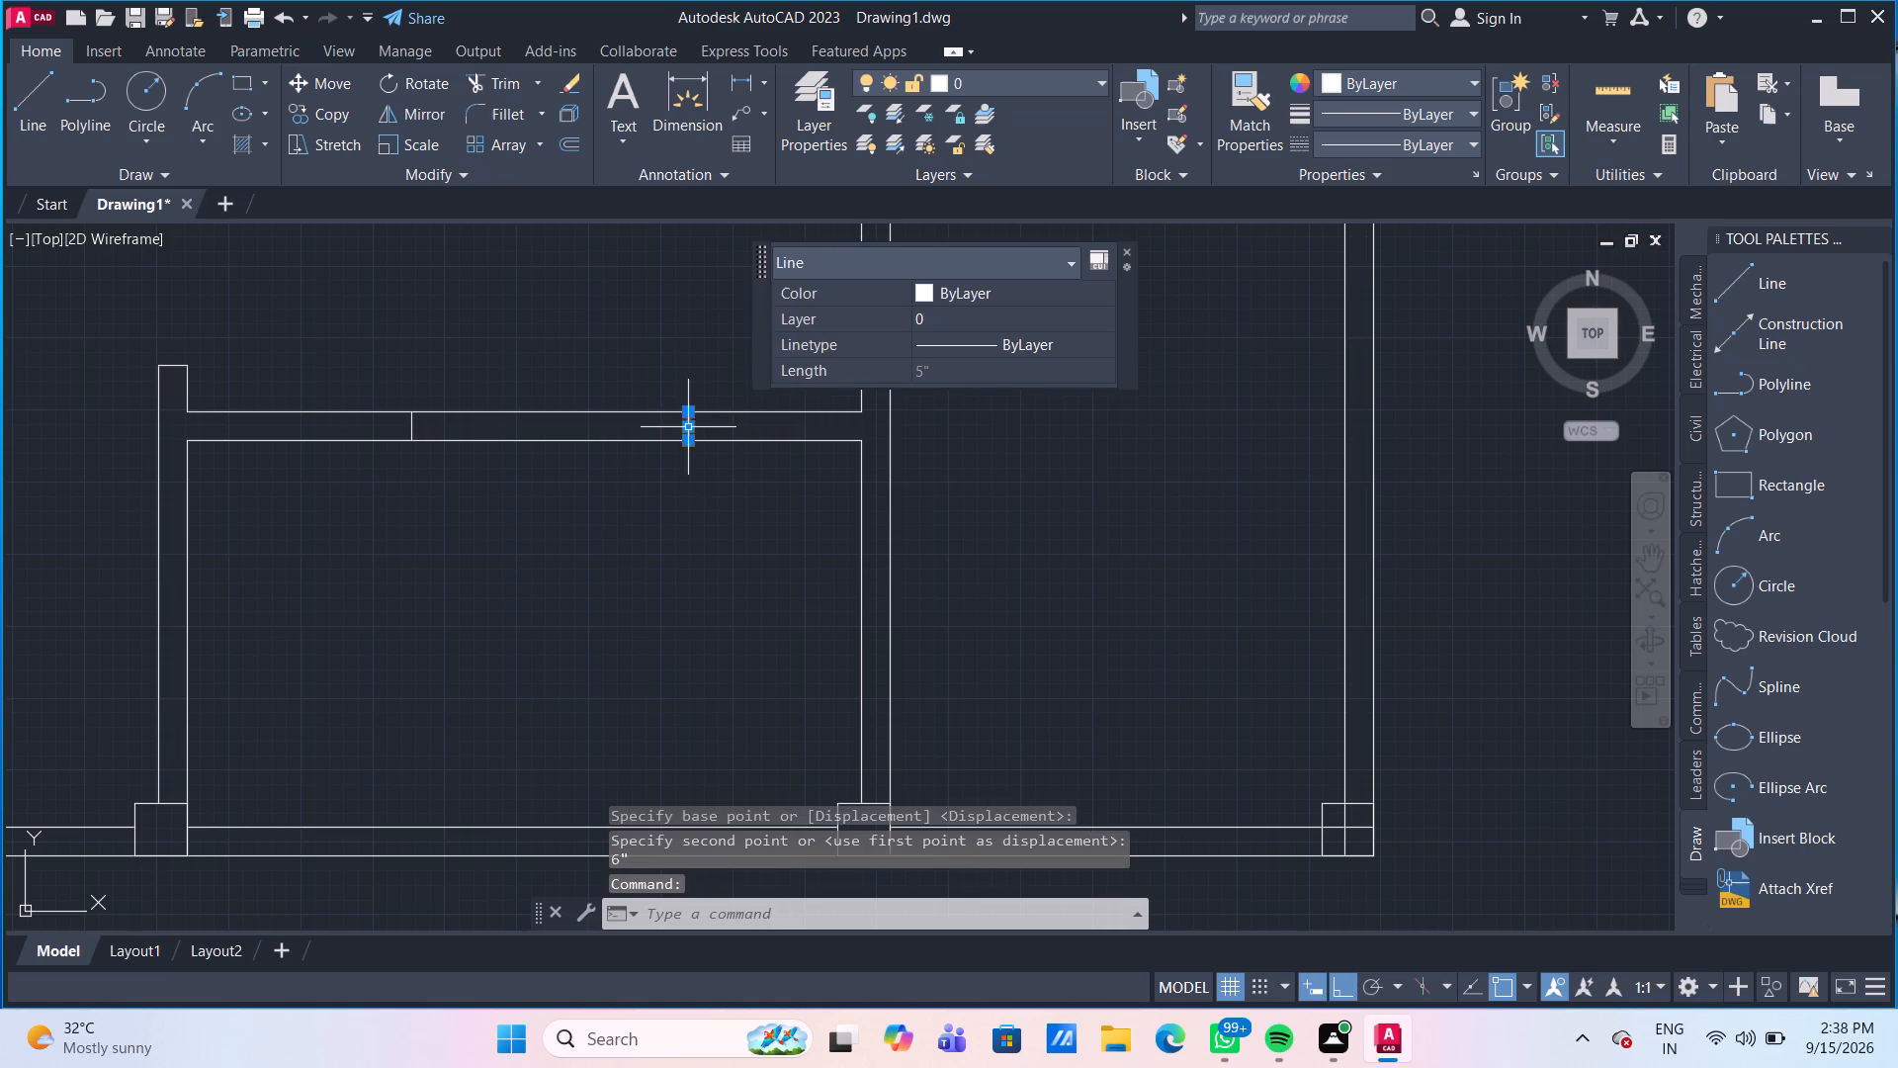
click(412, 425)
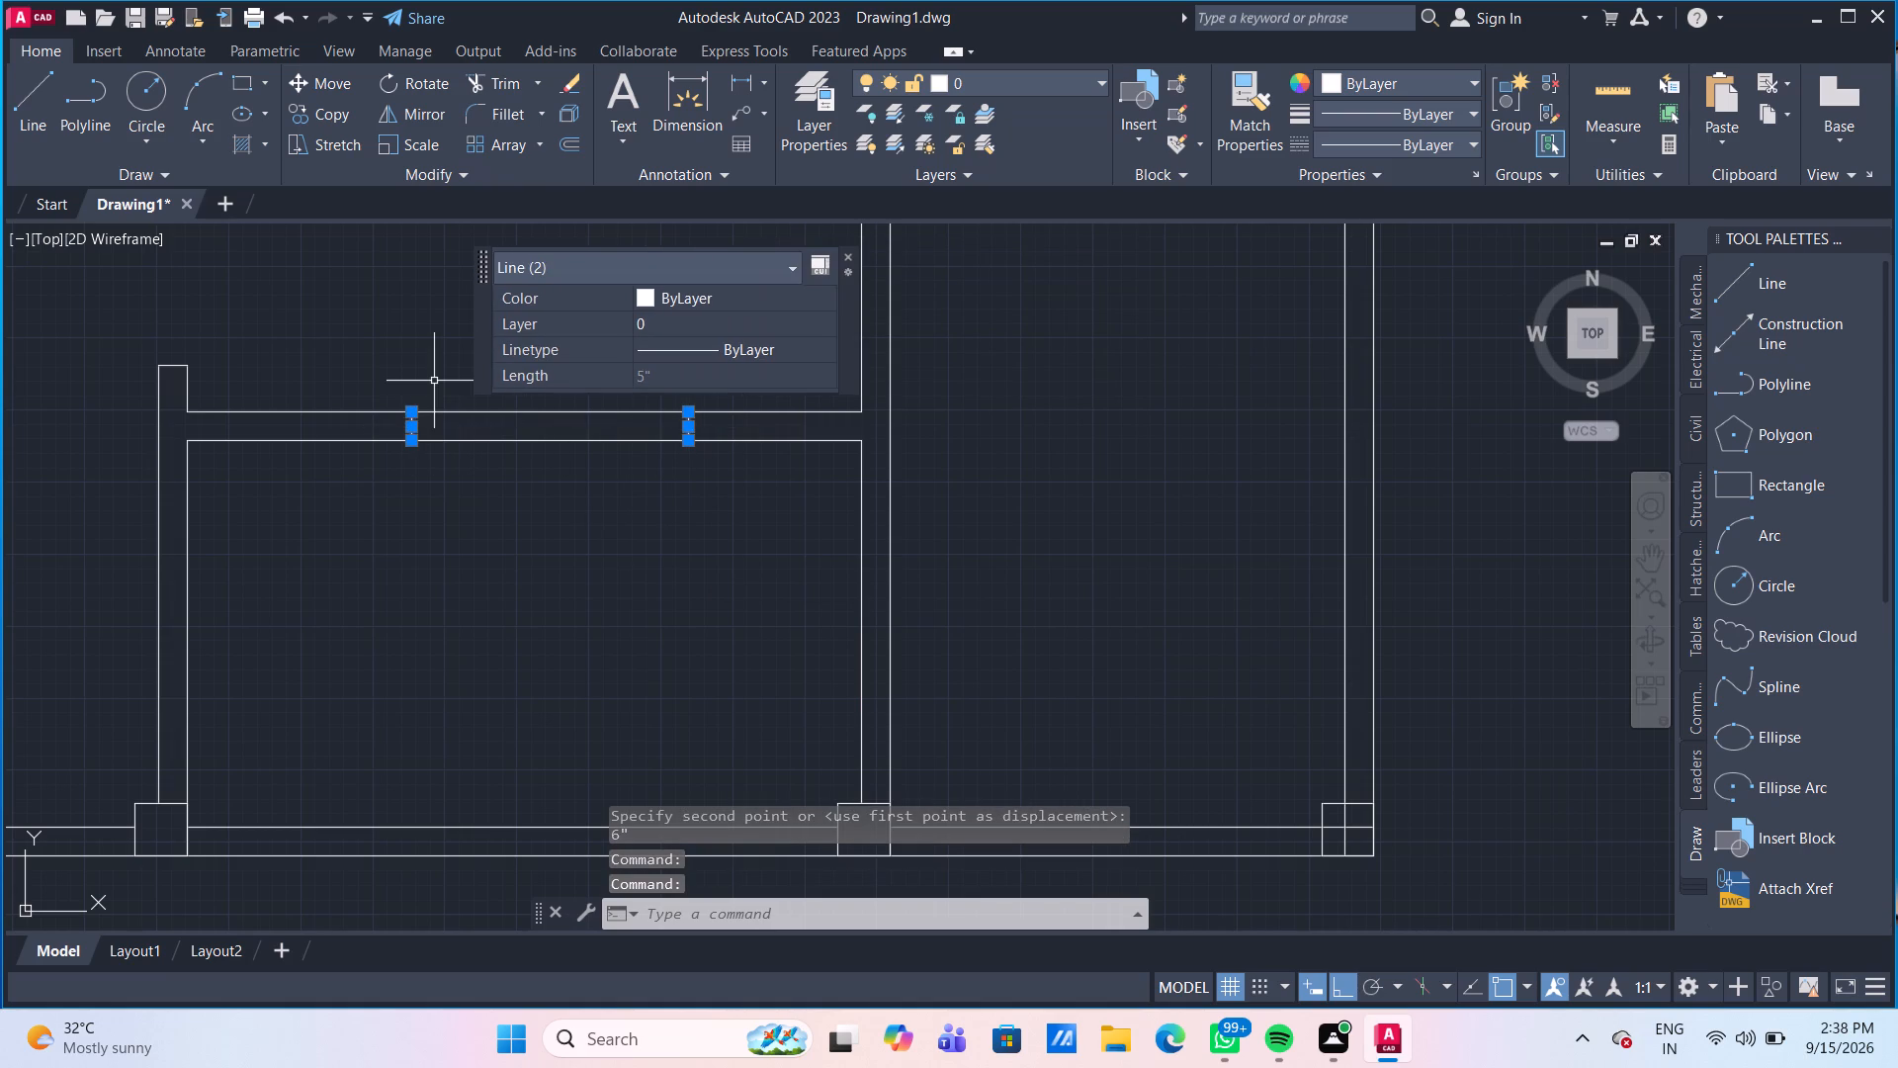
text(CO)
key(Return)
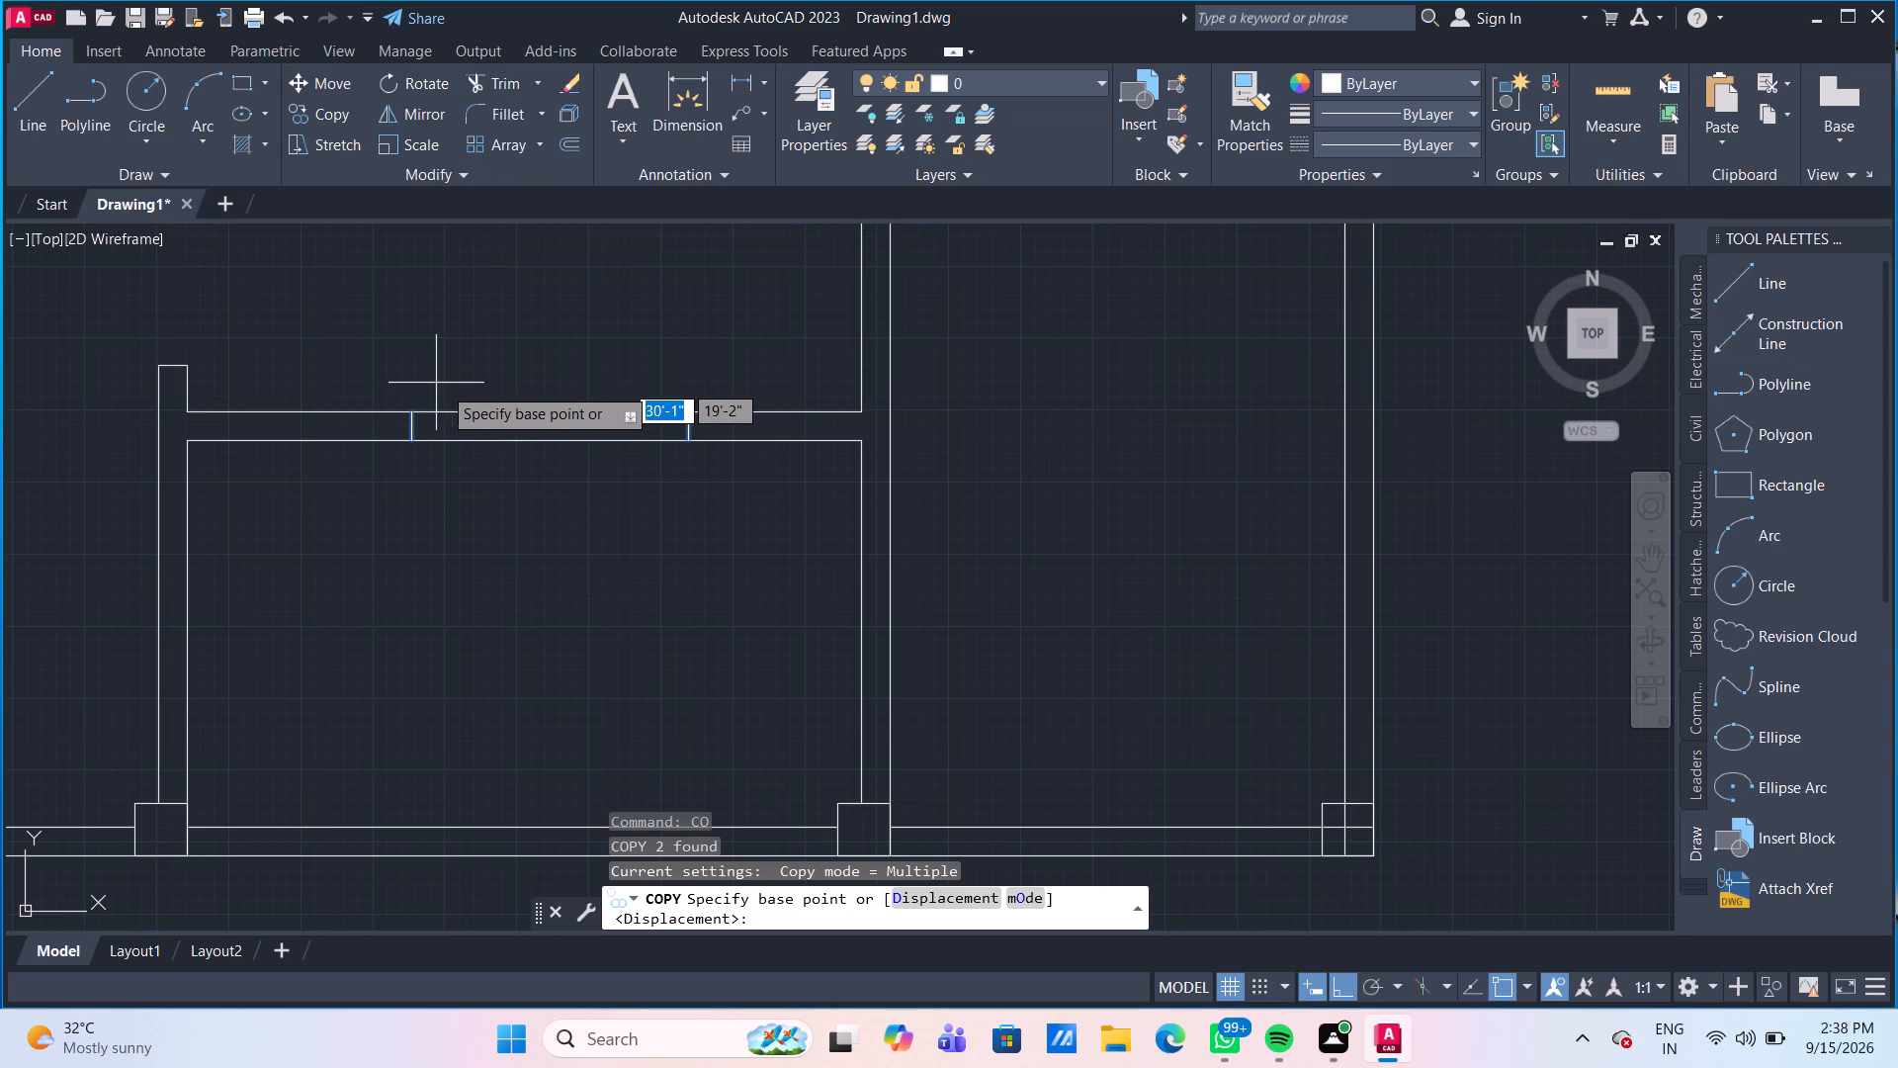
click(692, 445)
middle_drag(713, 600, 710, 568)
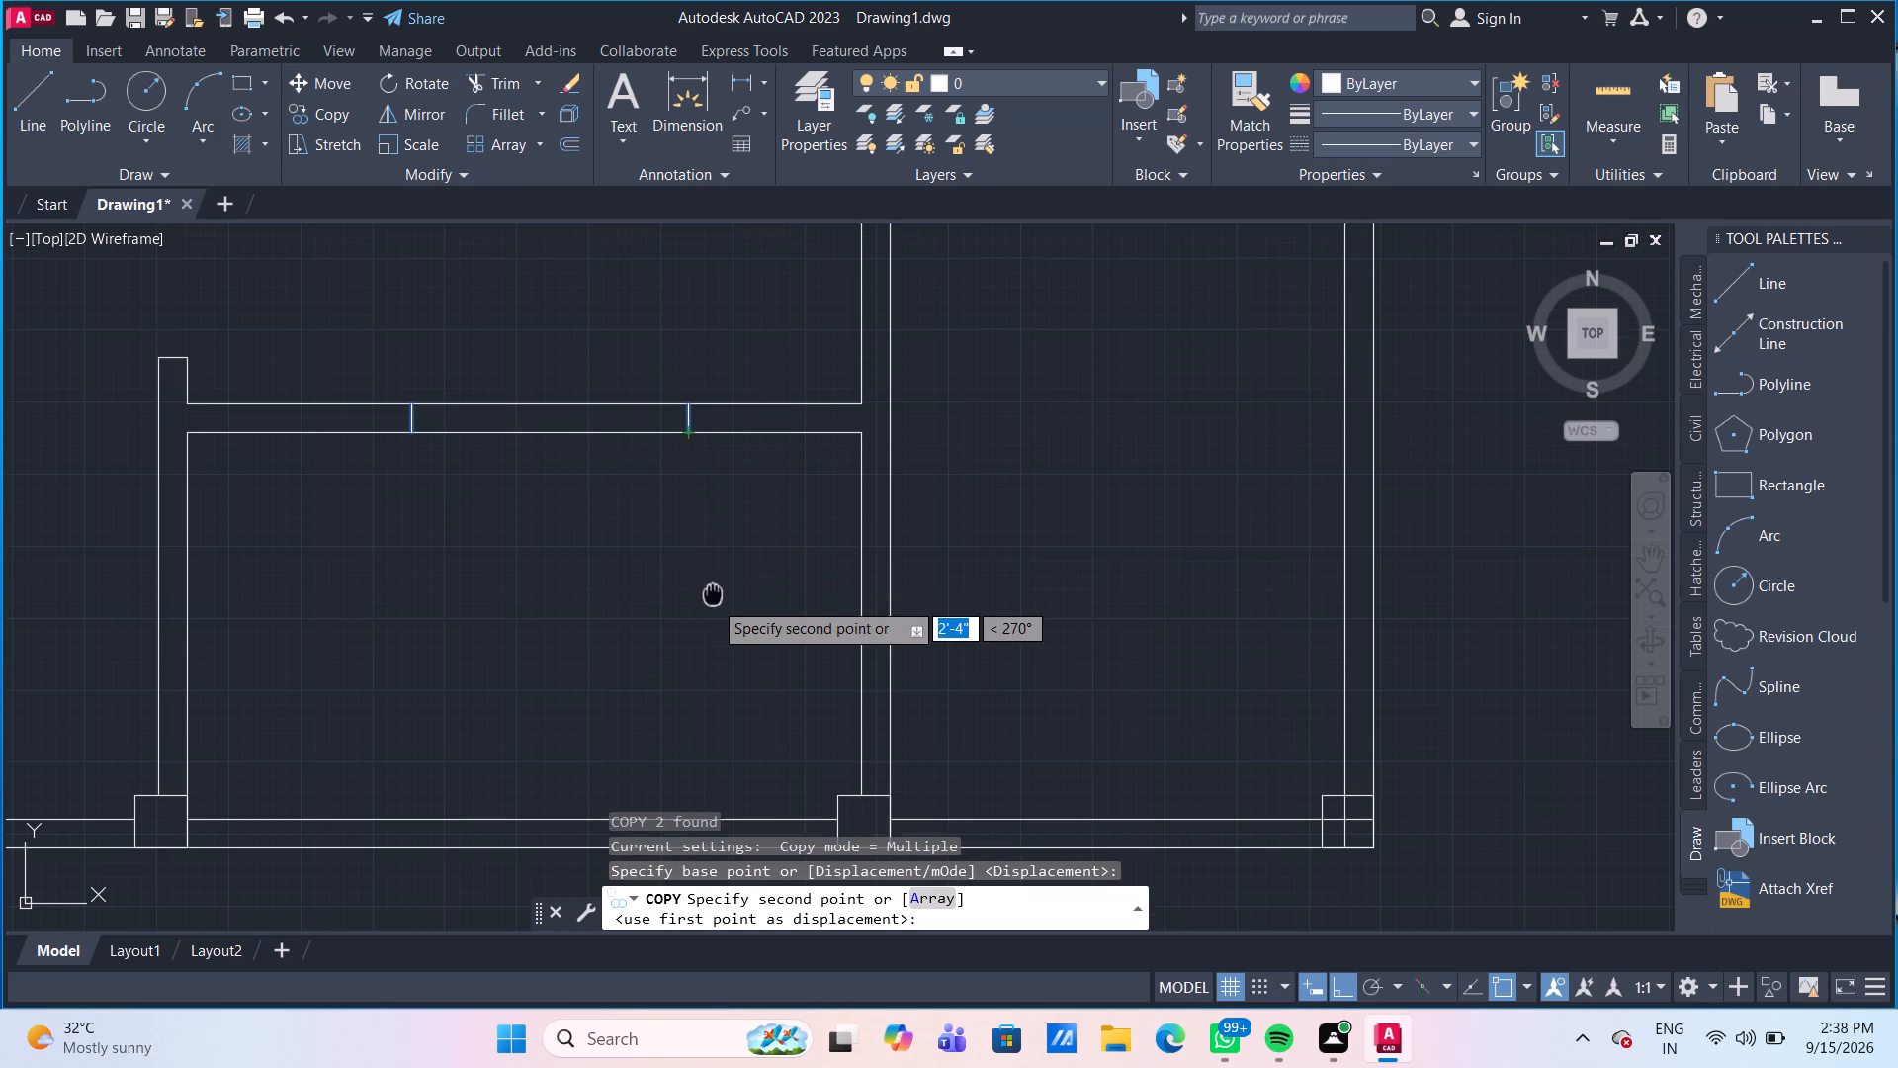
middle_drag(710, 568, 699, 386)
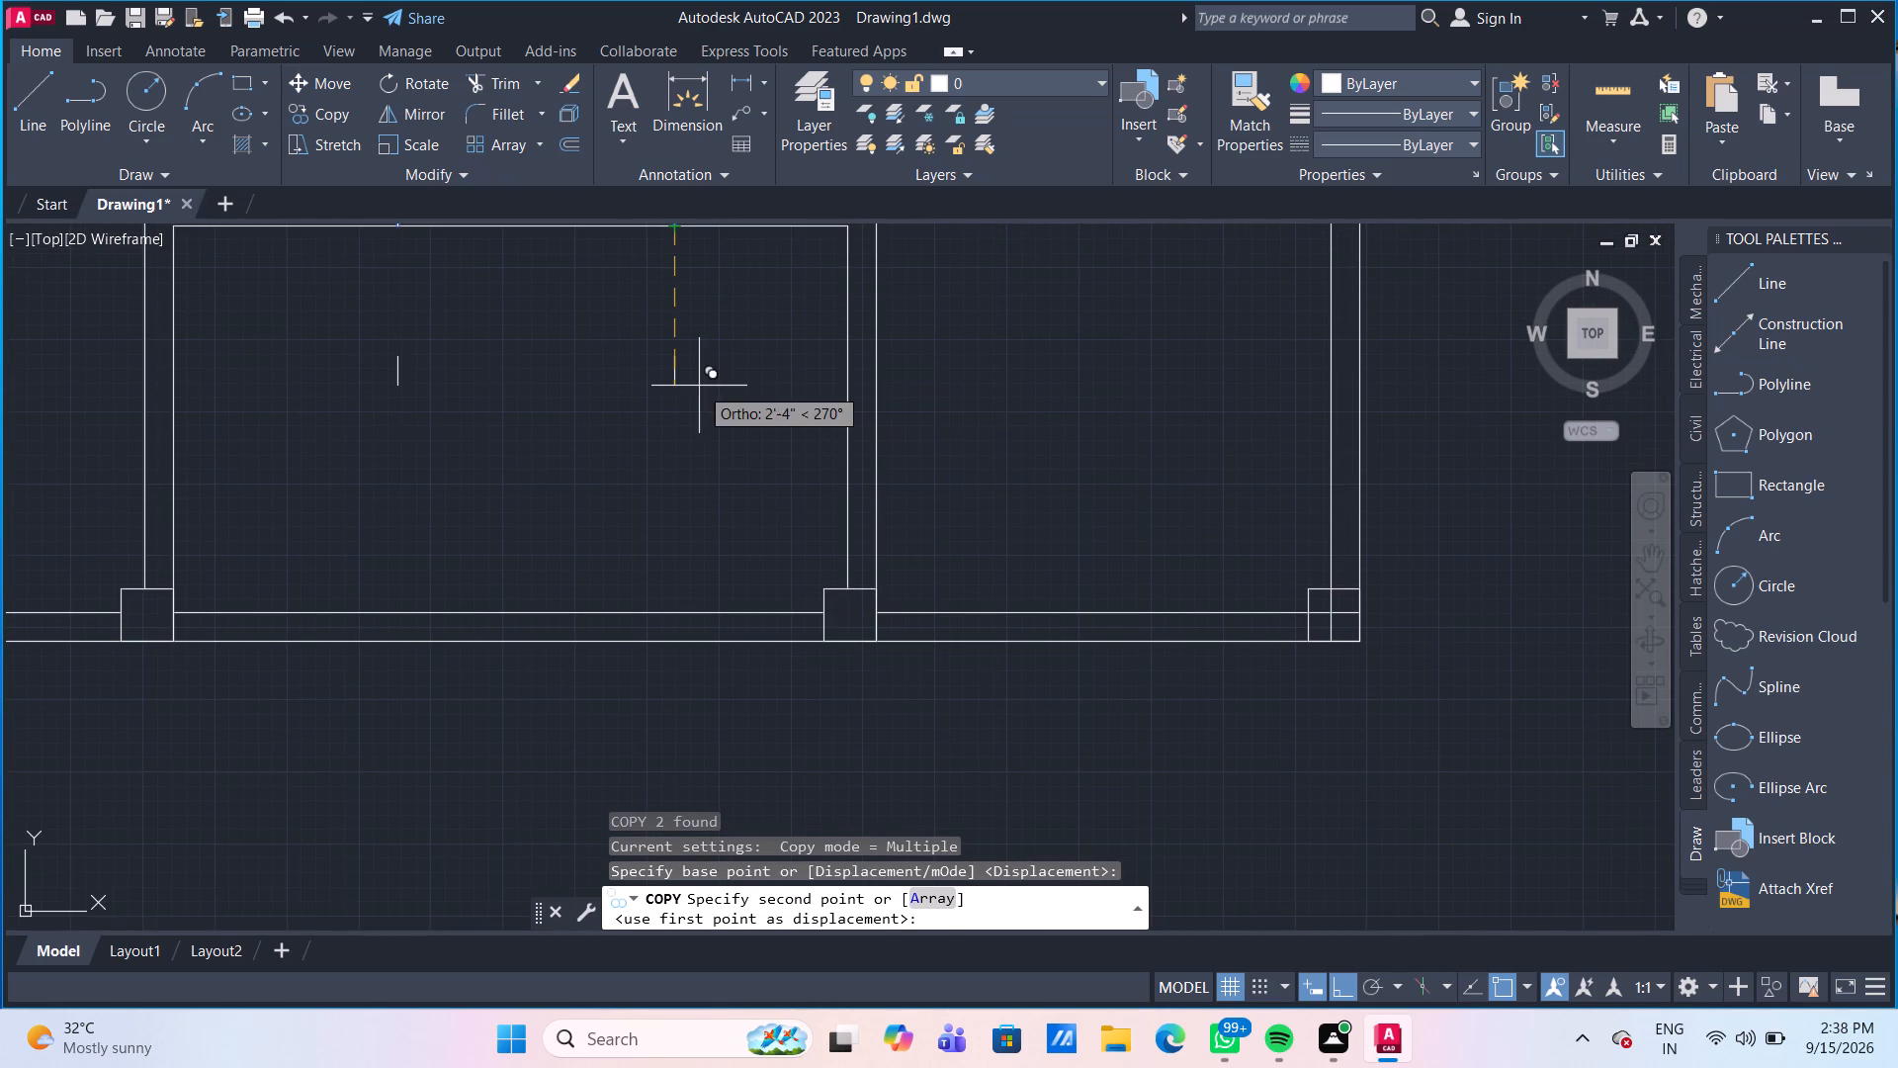
click(668, 640)
key(Escape)
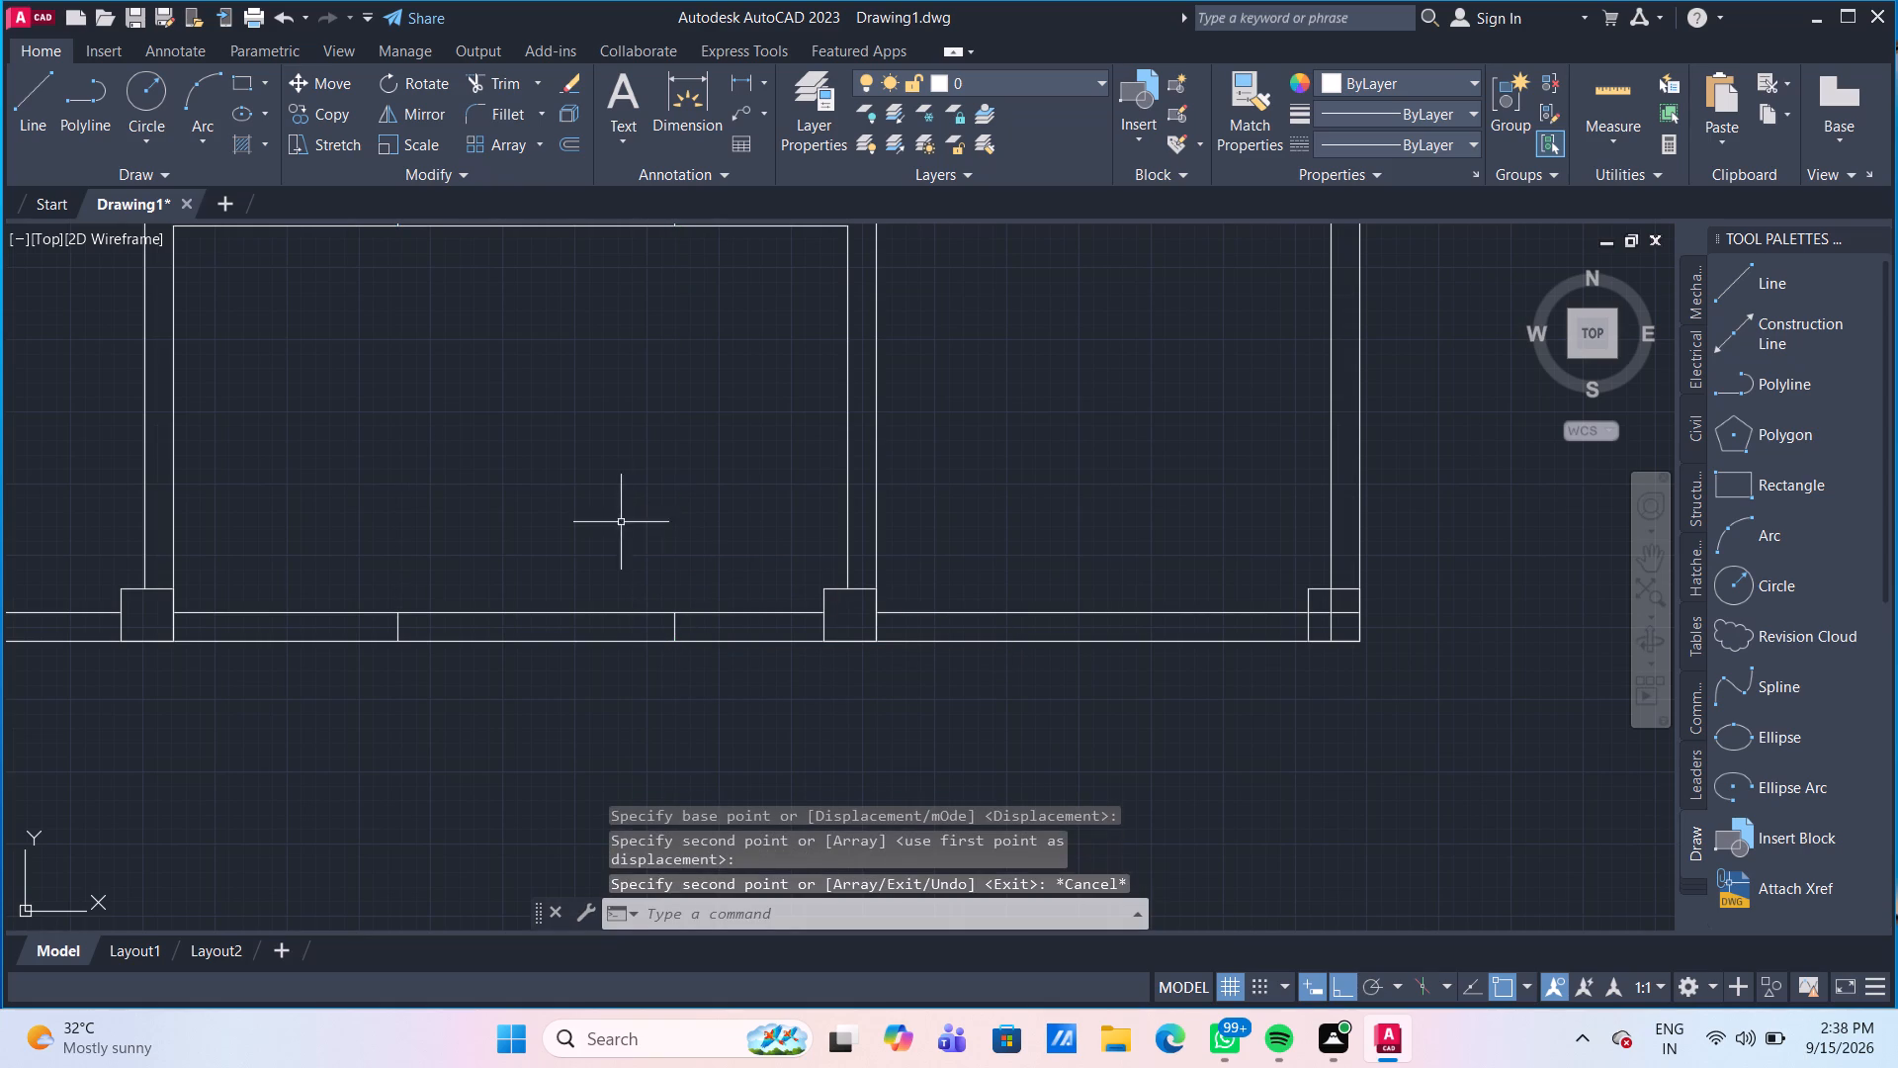
click(399, 625)
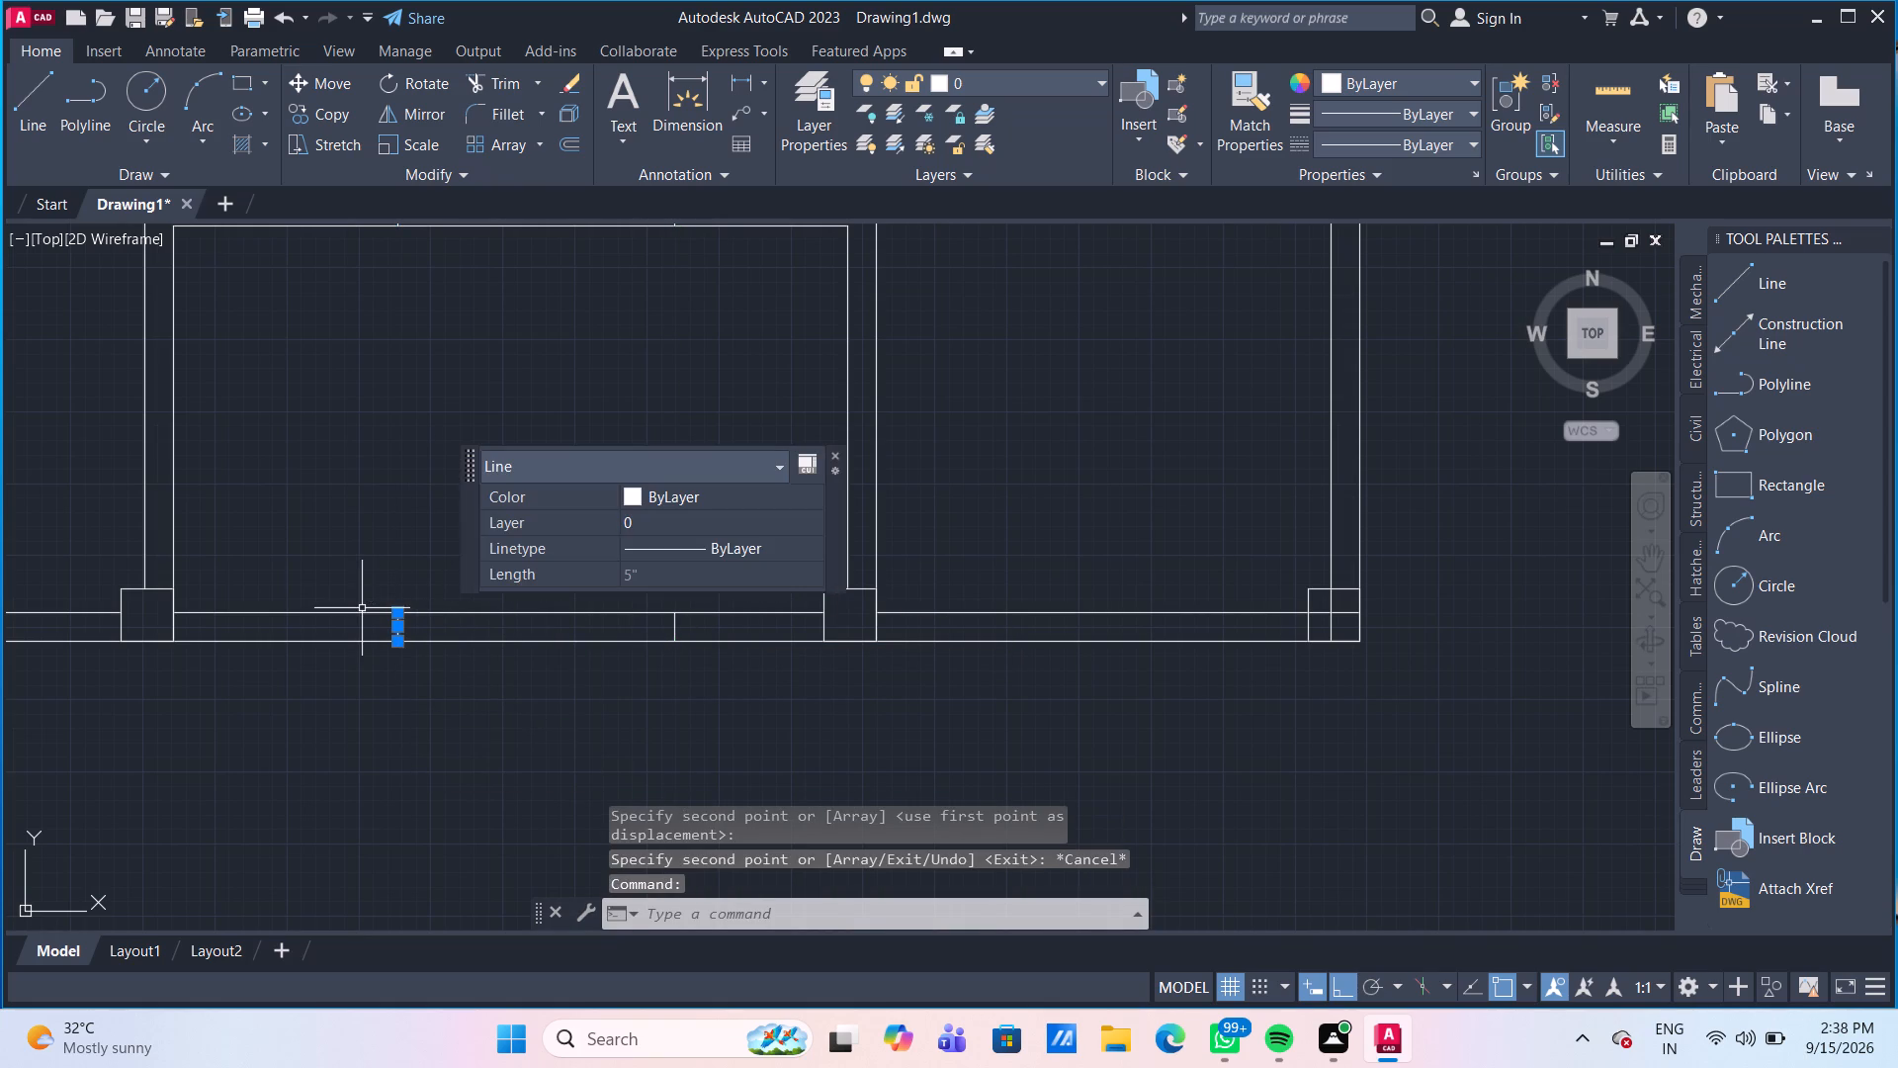
key(Escape)
Trim away the lower-middle room's bottom wall inner line and left opening line, from the left junction square to the right opening line.
scroll(549, 685, down, 2)
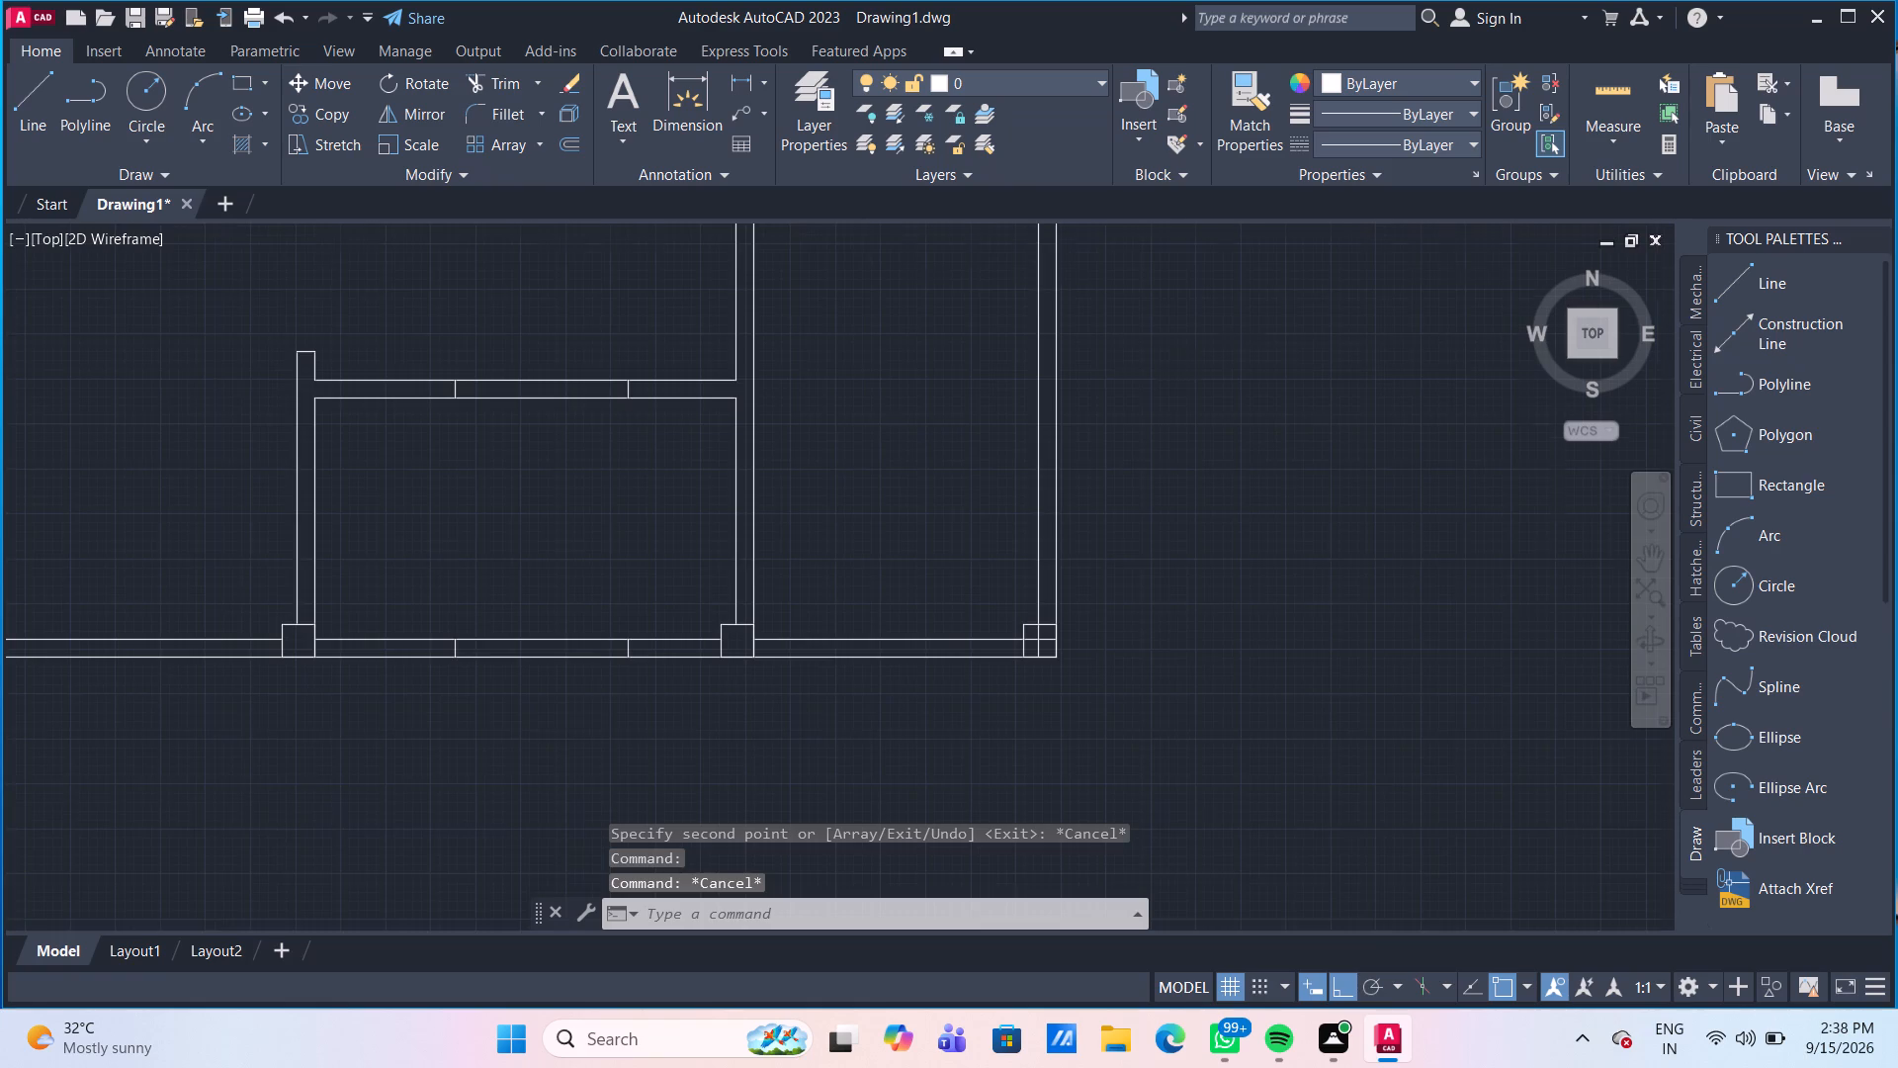
text(TR)
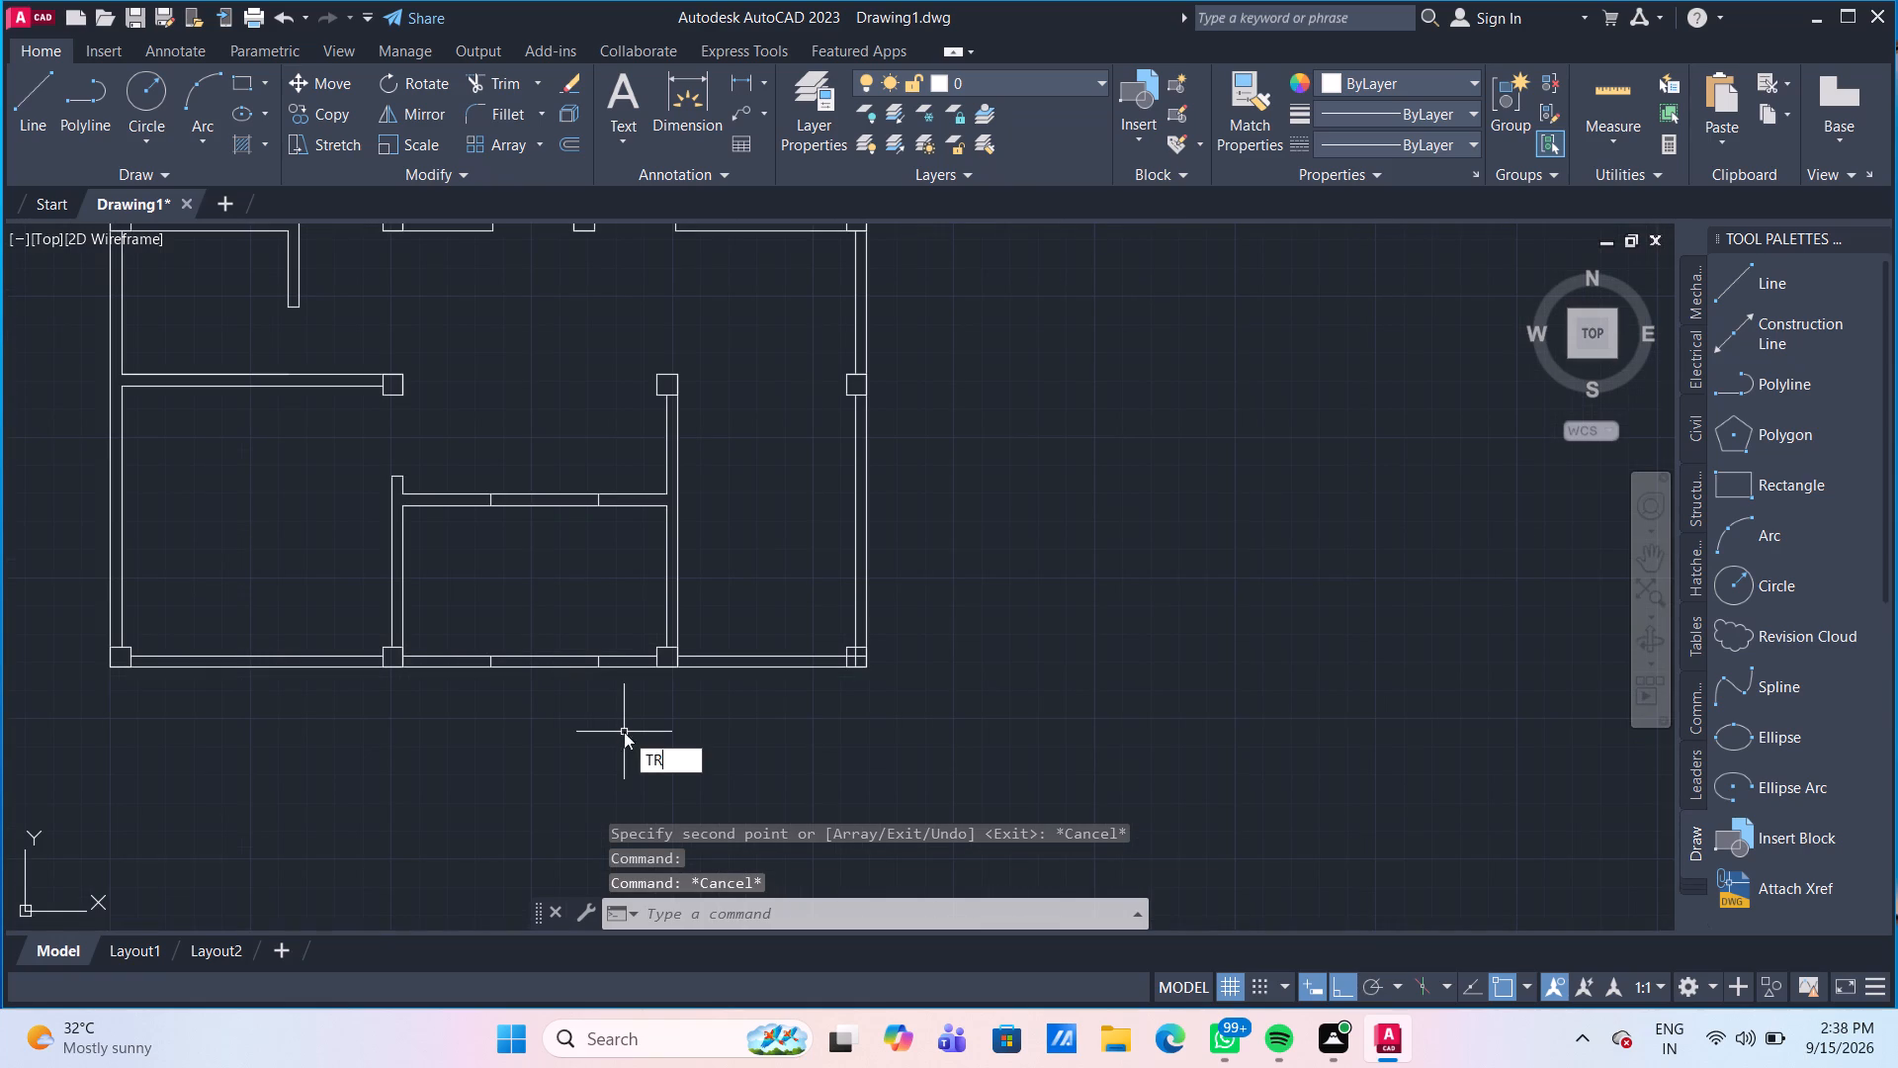
key(Return)
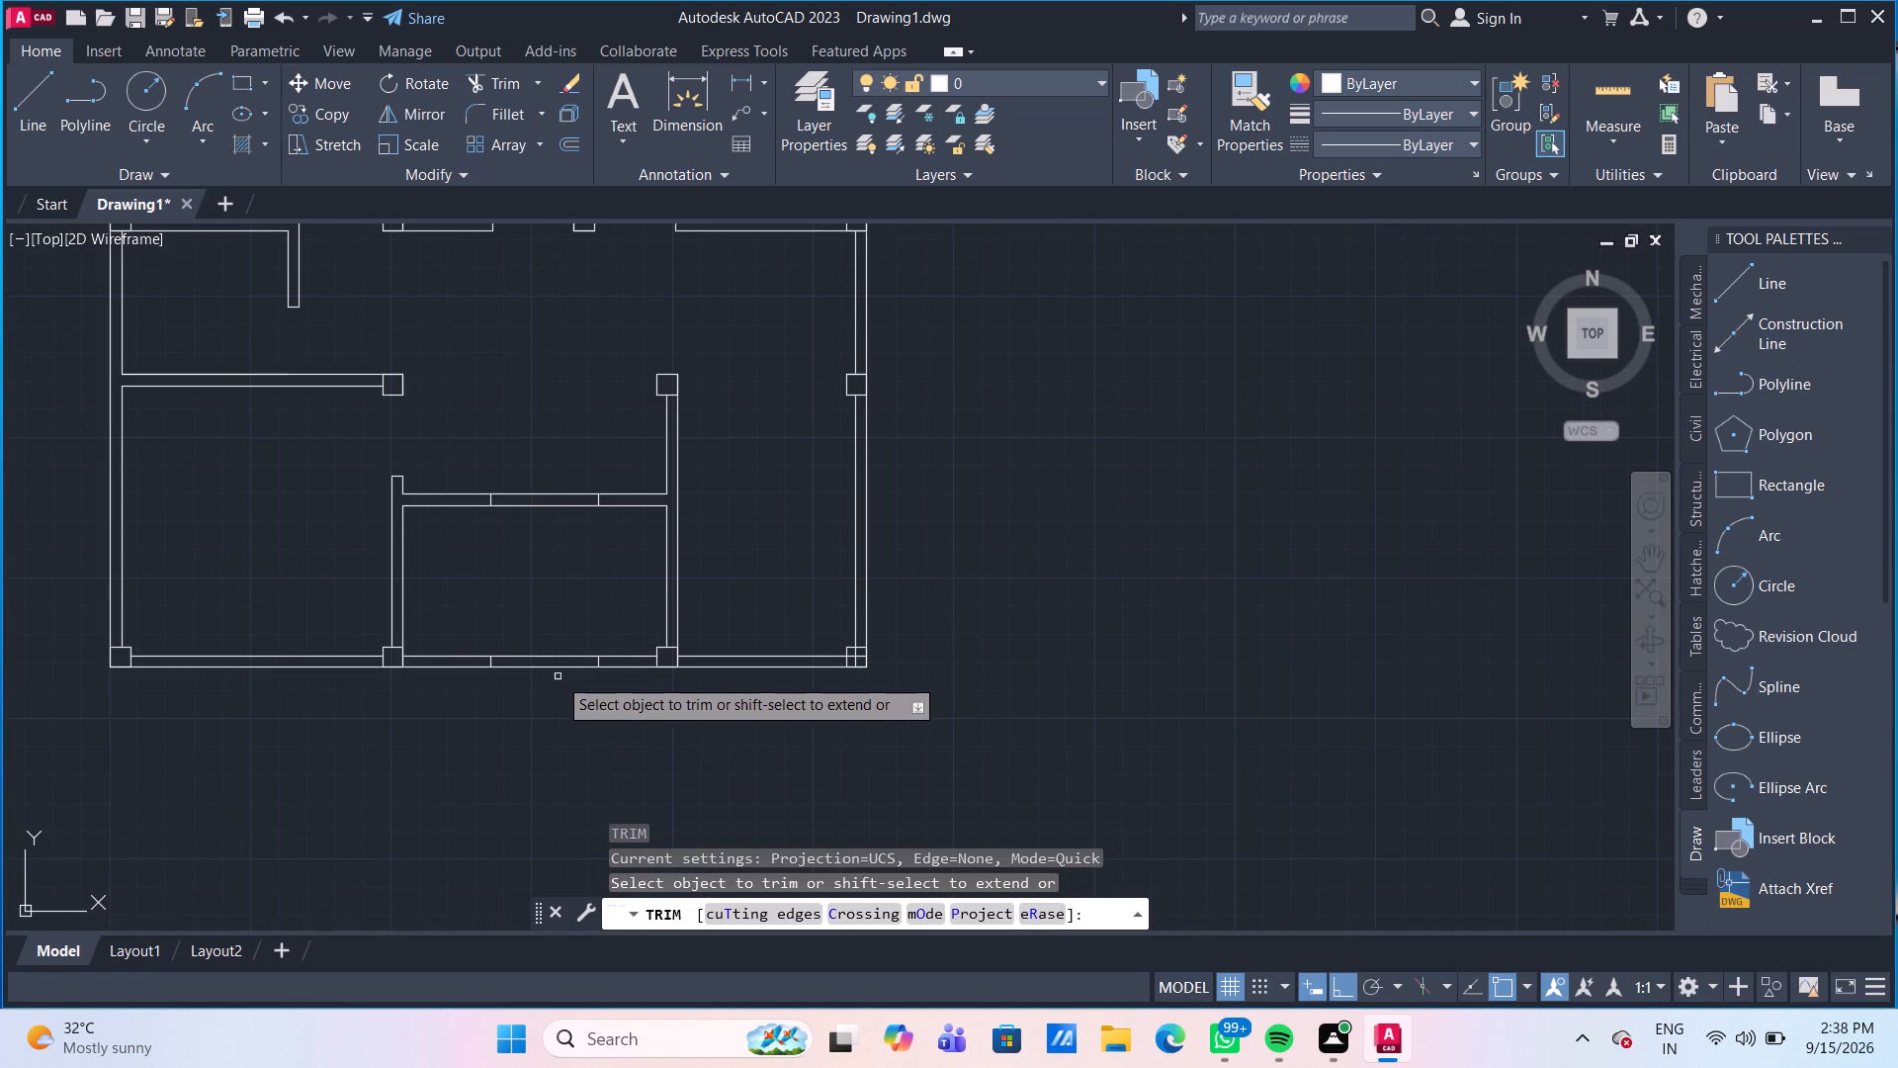
click(550, 652)
click(536, 660)
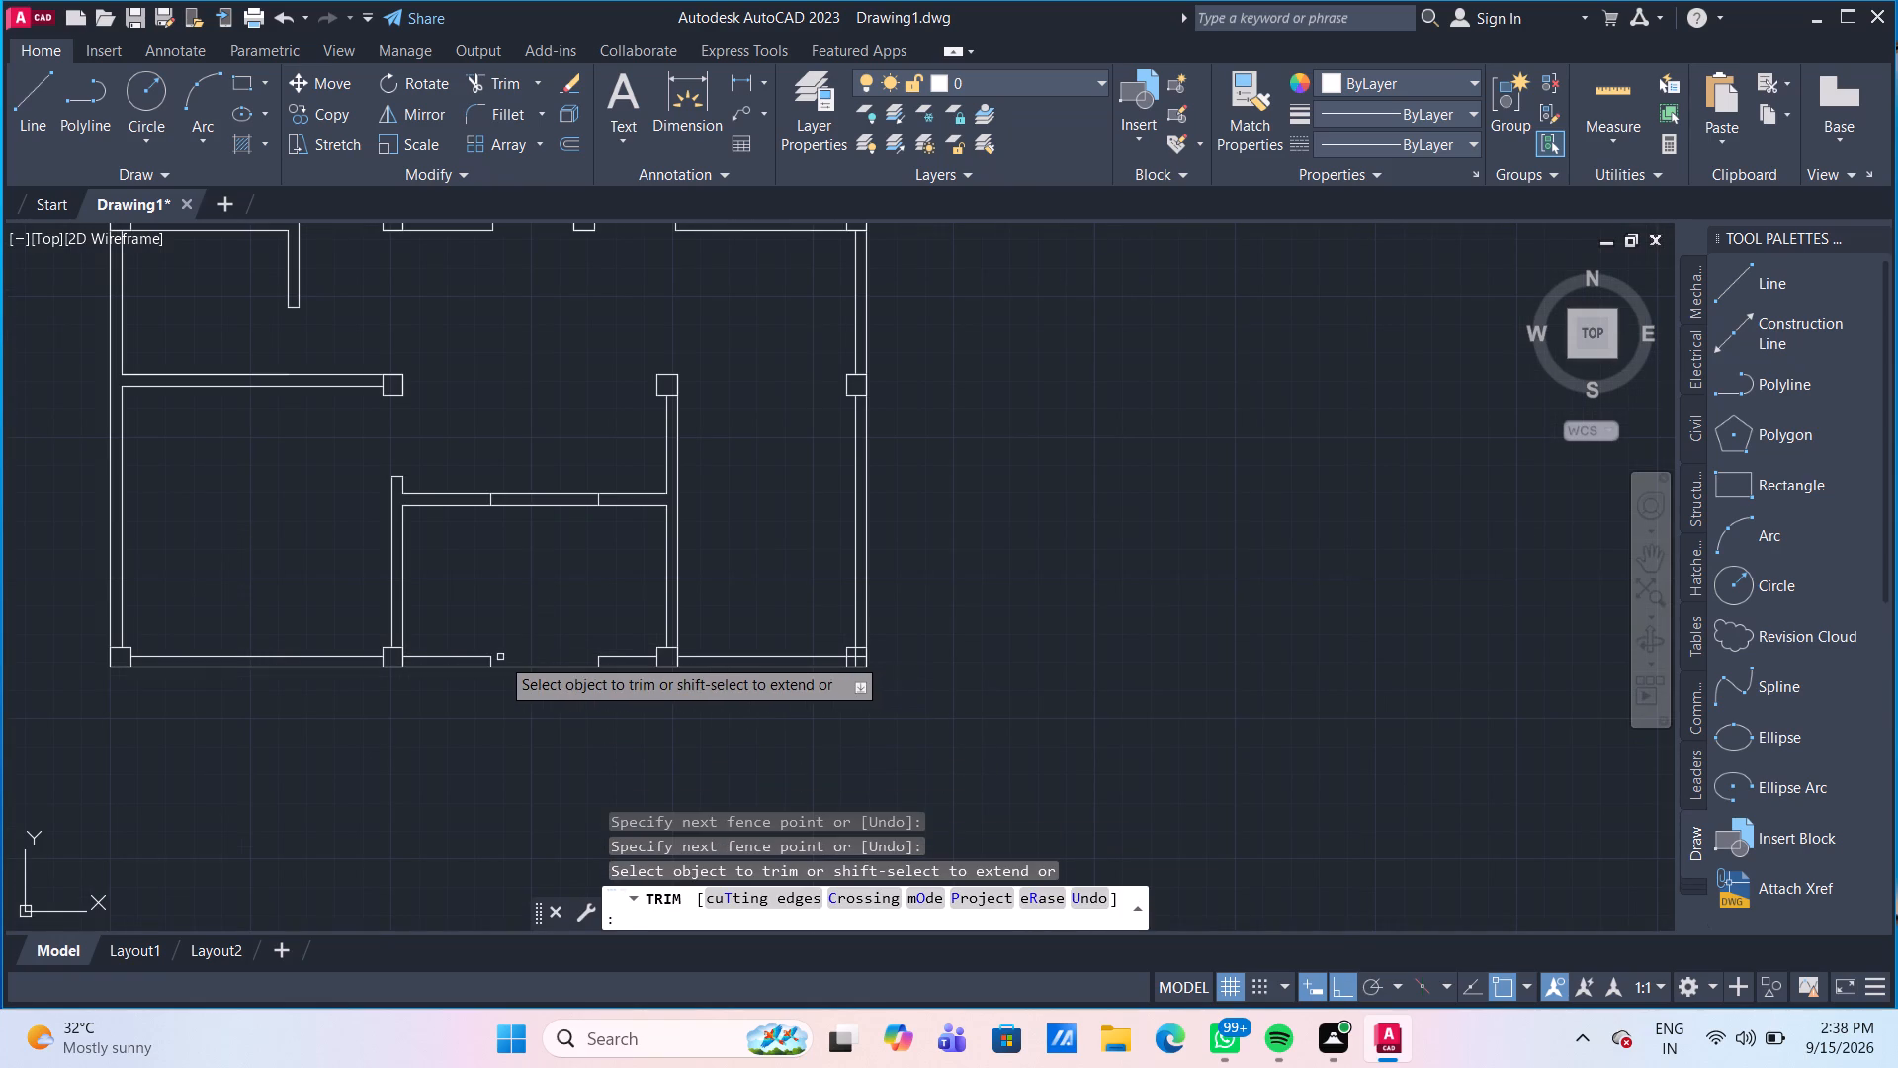
scroll(500, 657, up, 1)
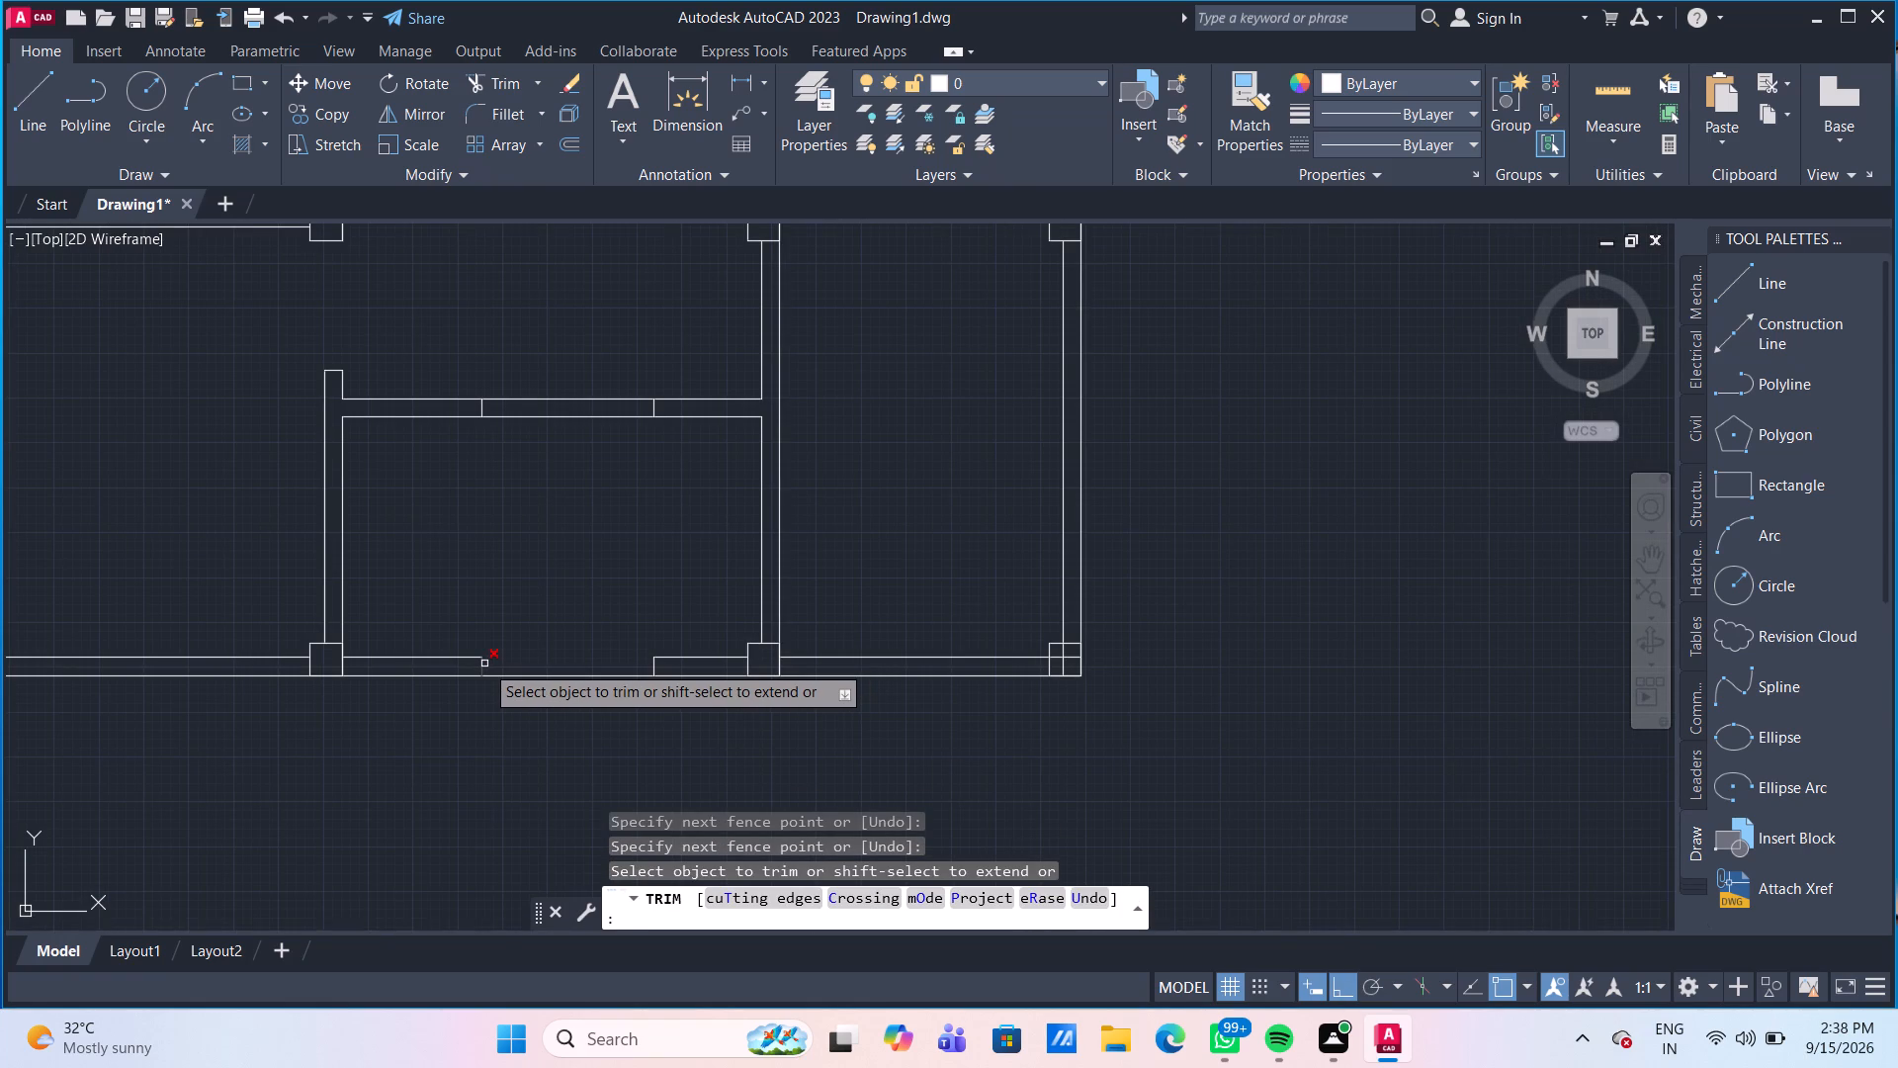
click(484, 664)
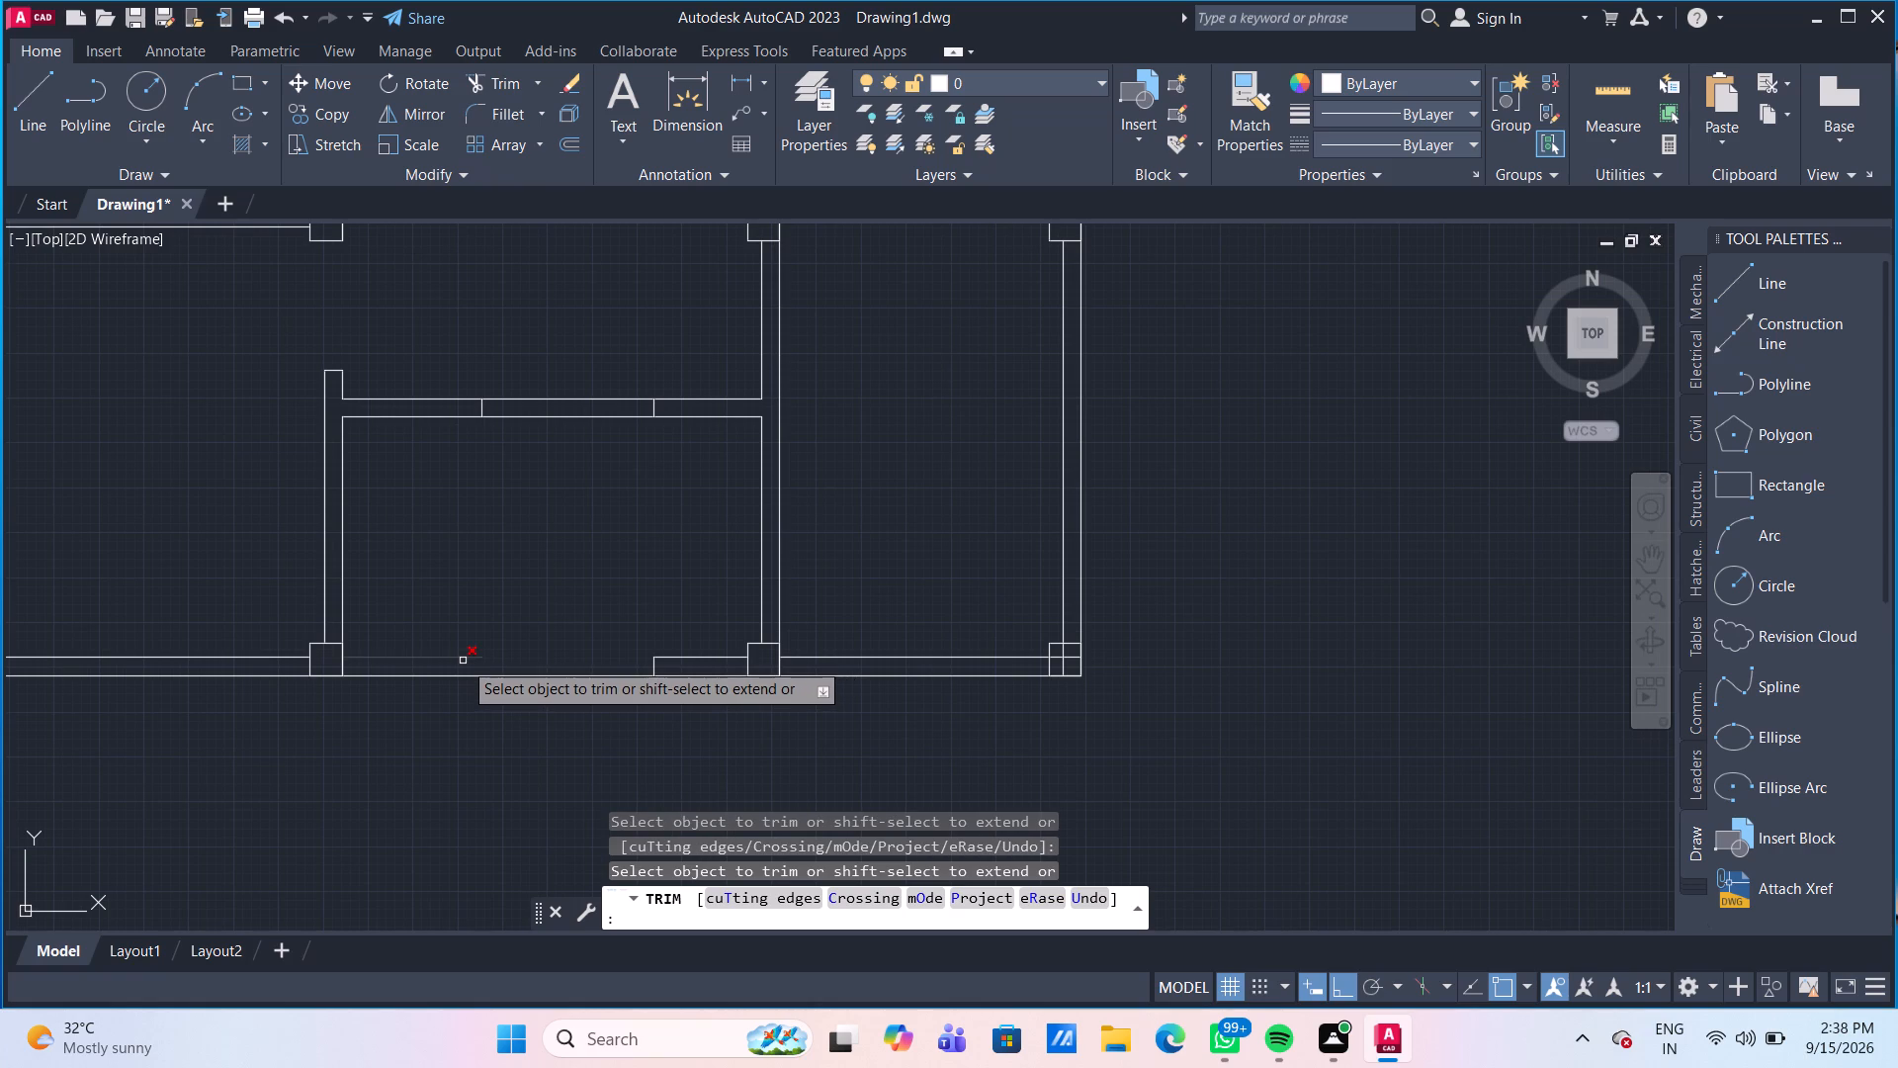
click(463, 661)
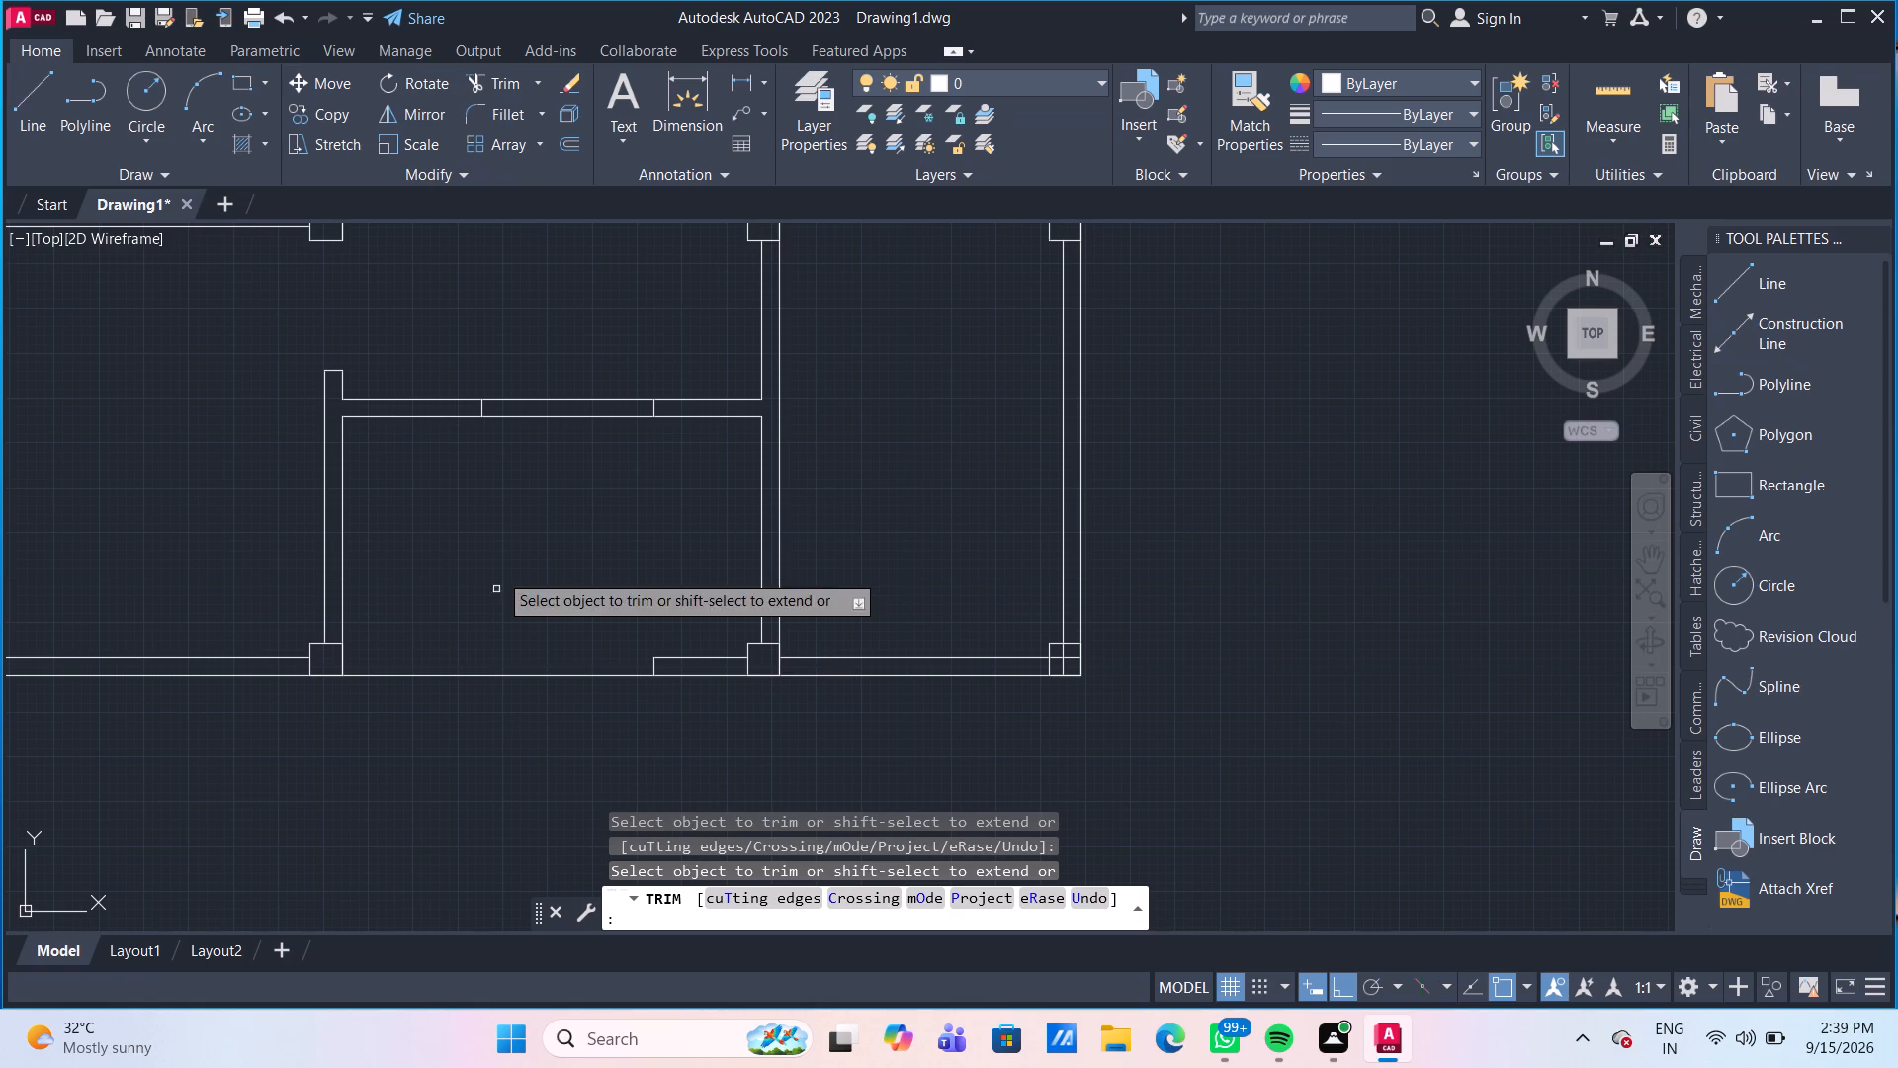
Trim both cross wall lines between the two opening lines to clear the lower-middle room's 4' opening.
click(593, 373)
click(544, 485)
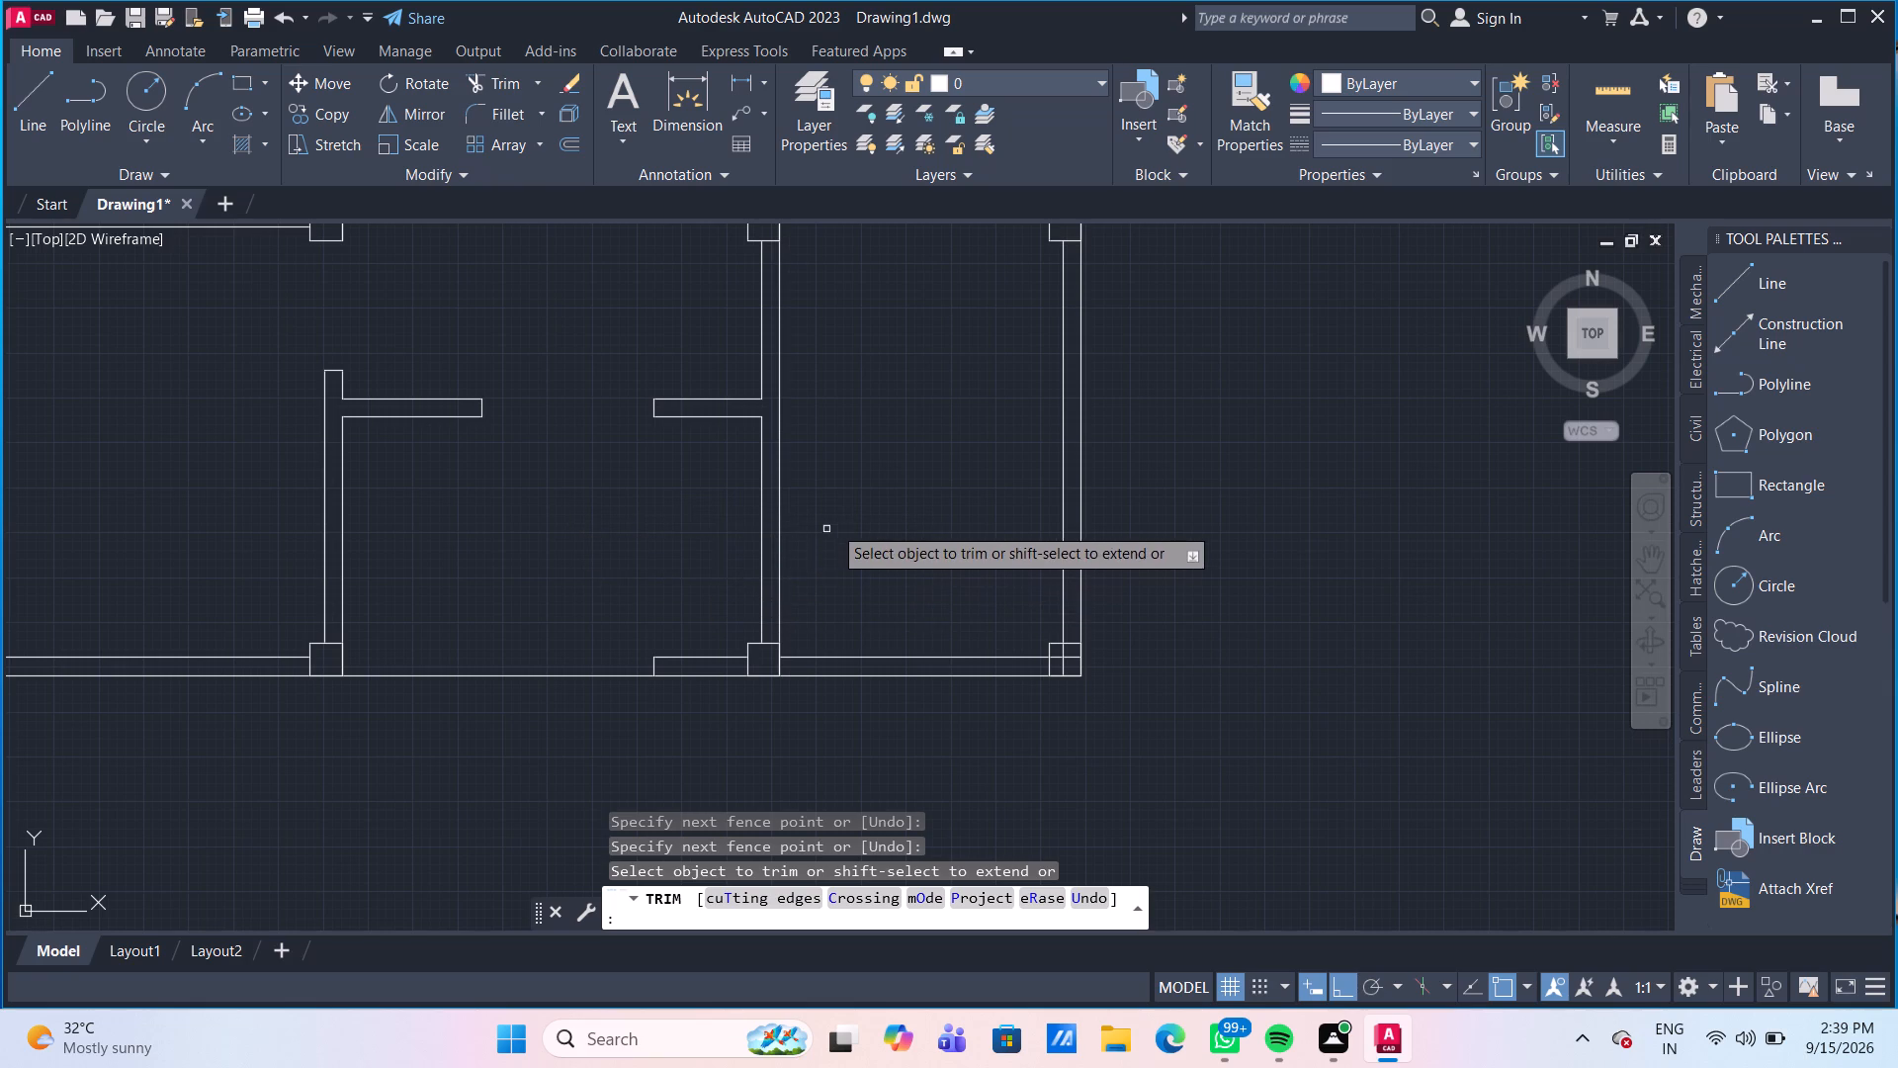
scroll(850, 524, down, 1)
middle_drag(876, 484, 835, 612)
scroll(880, 482, down, 1)
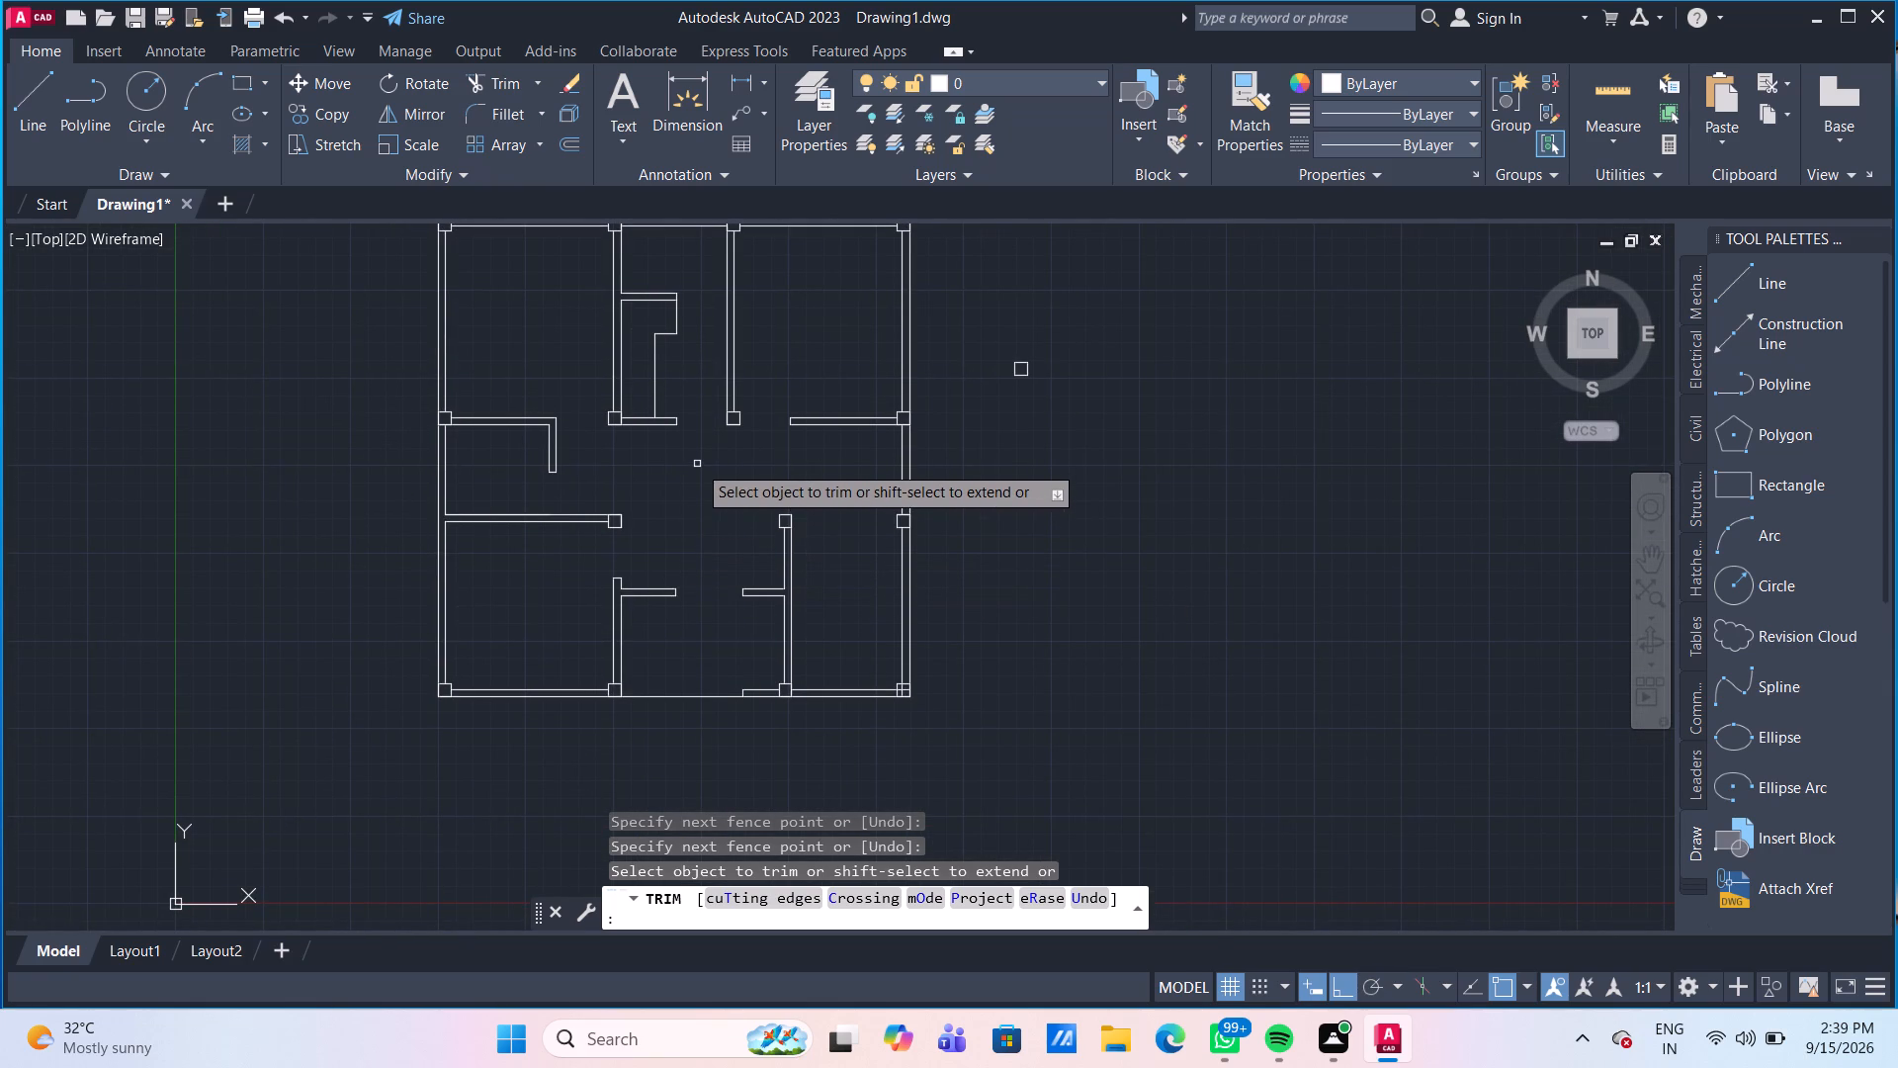
middle_drag(692, 481, 700, 536)
key(Escape)
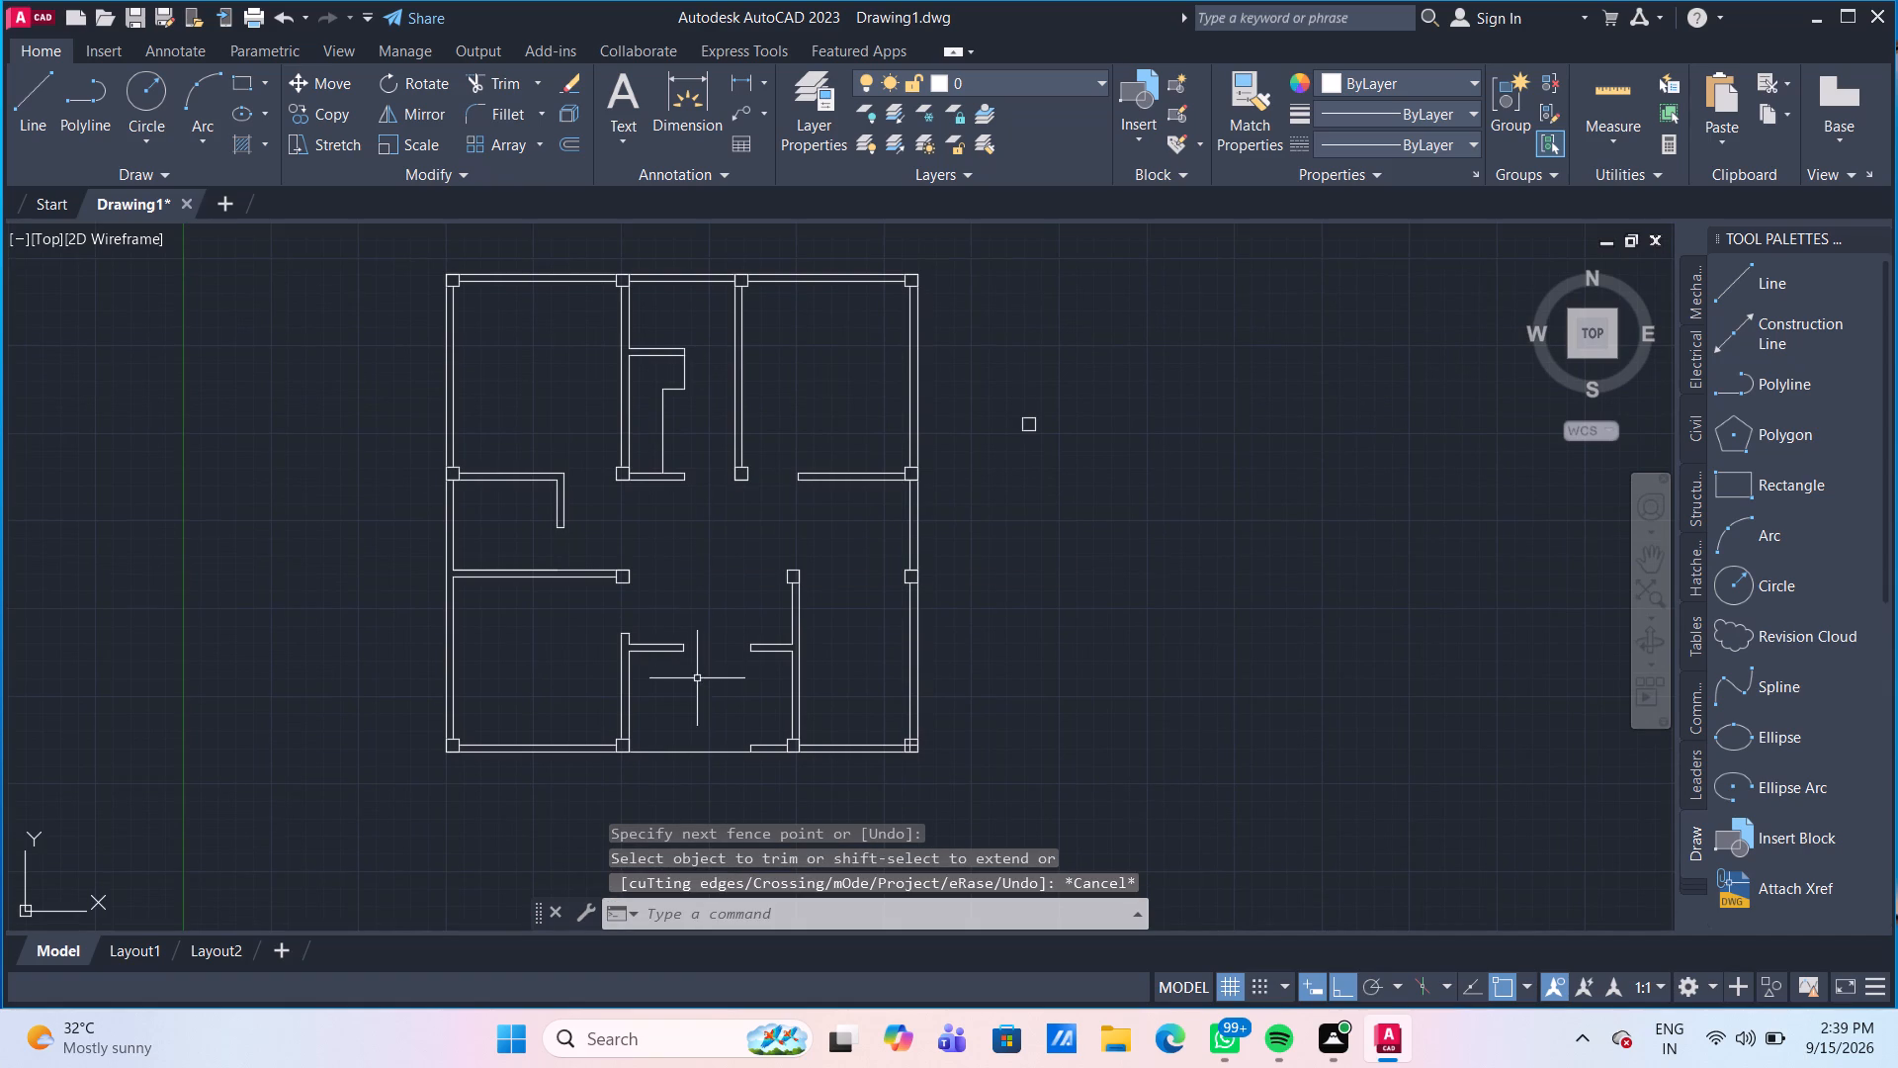
Draw a step outline 10" down from the left junction square's lower-right corner, across to the right opening line and back up to the wall.
middle_drag(697, 678, 692, 536)
scroll(695, 665, up, 3)
middle_drag(709, 626, 788, 484)
click(26, 112)
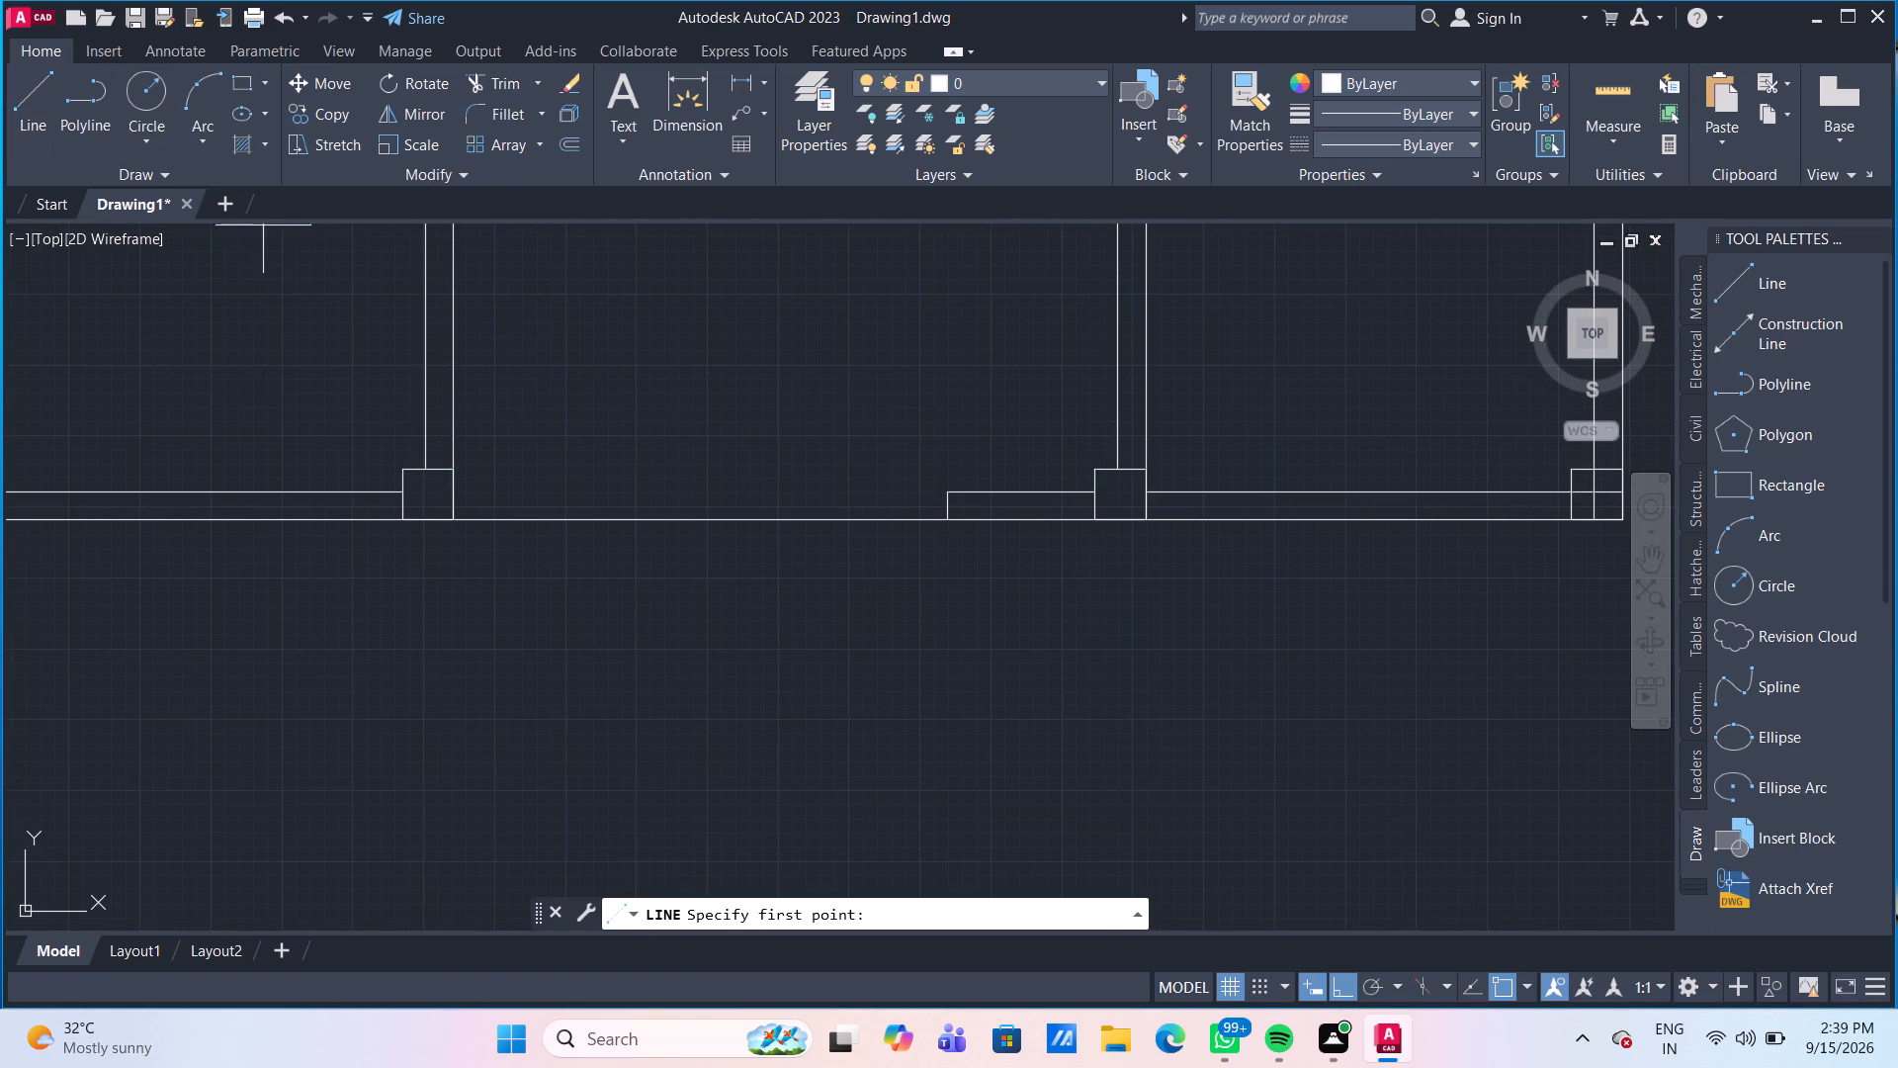
click(450, 521)
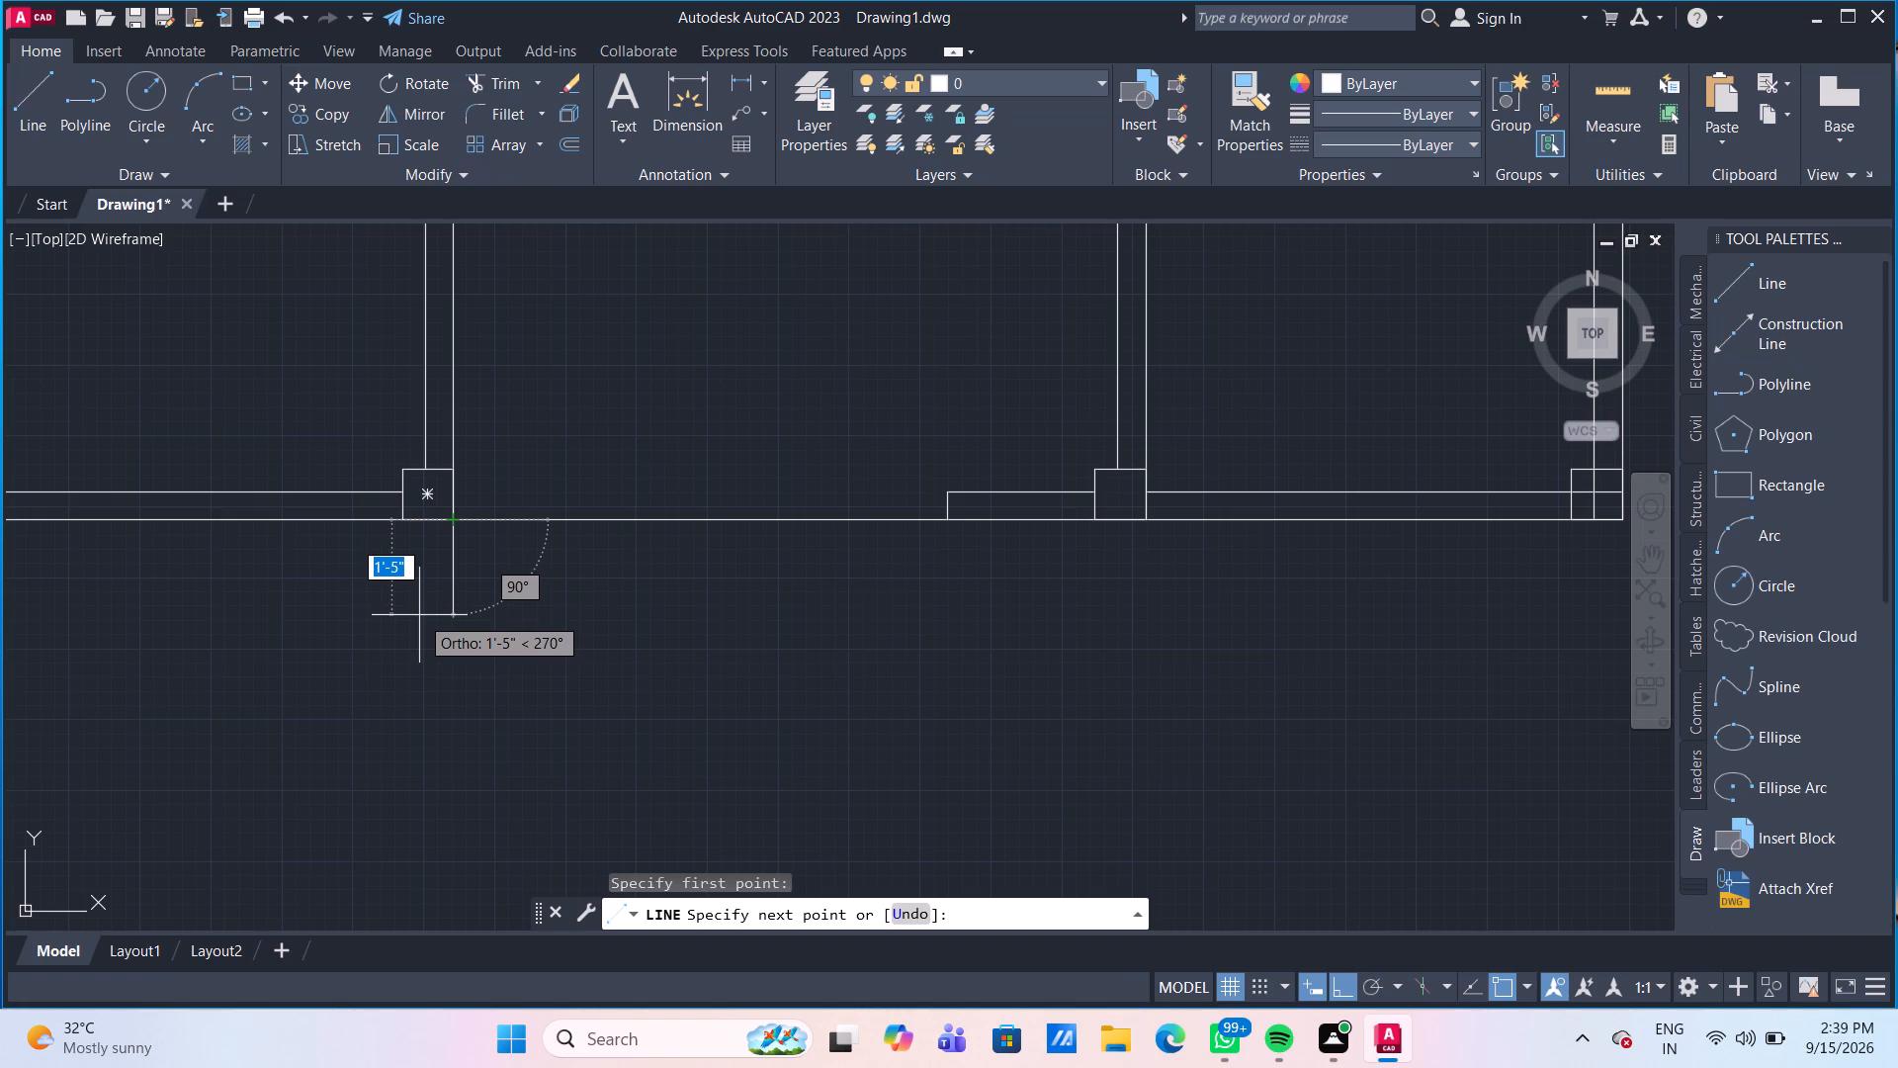
text(10")
key(Return)
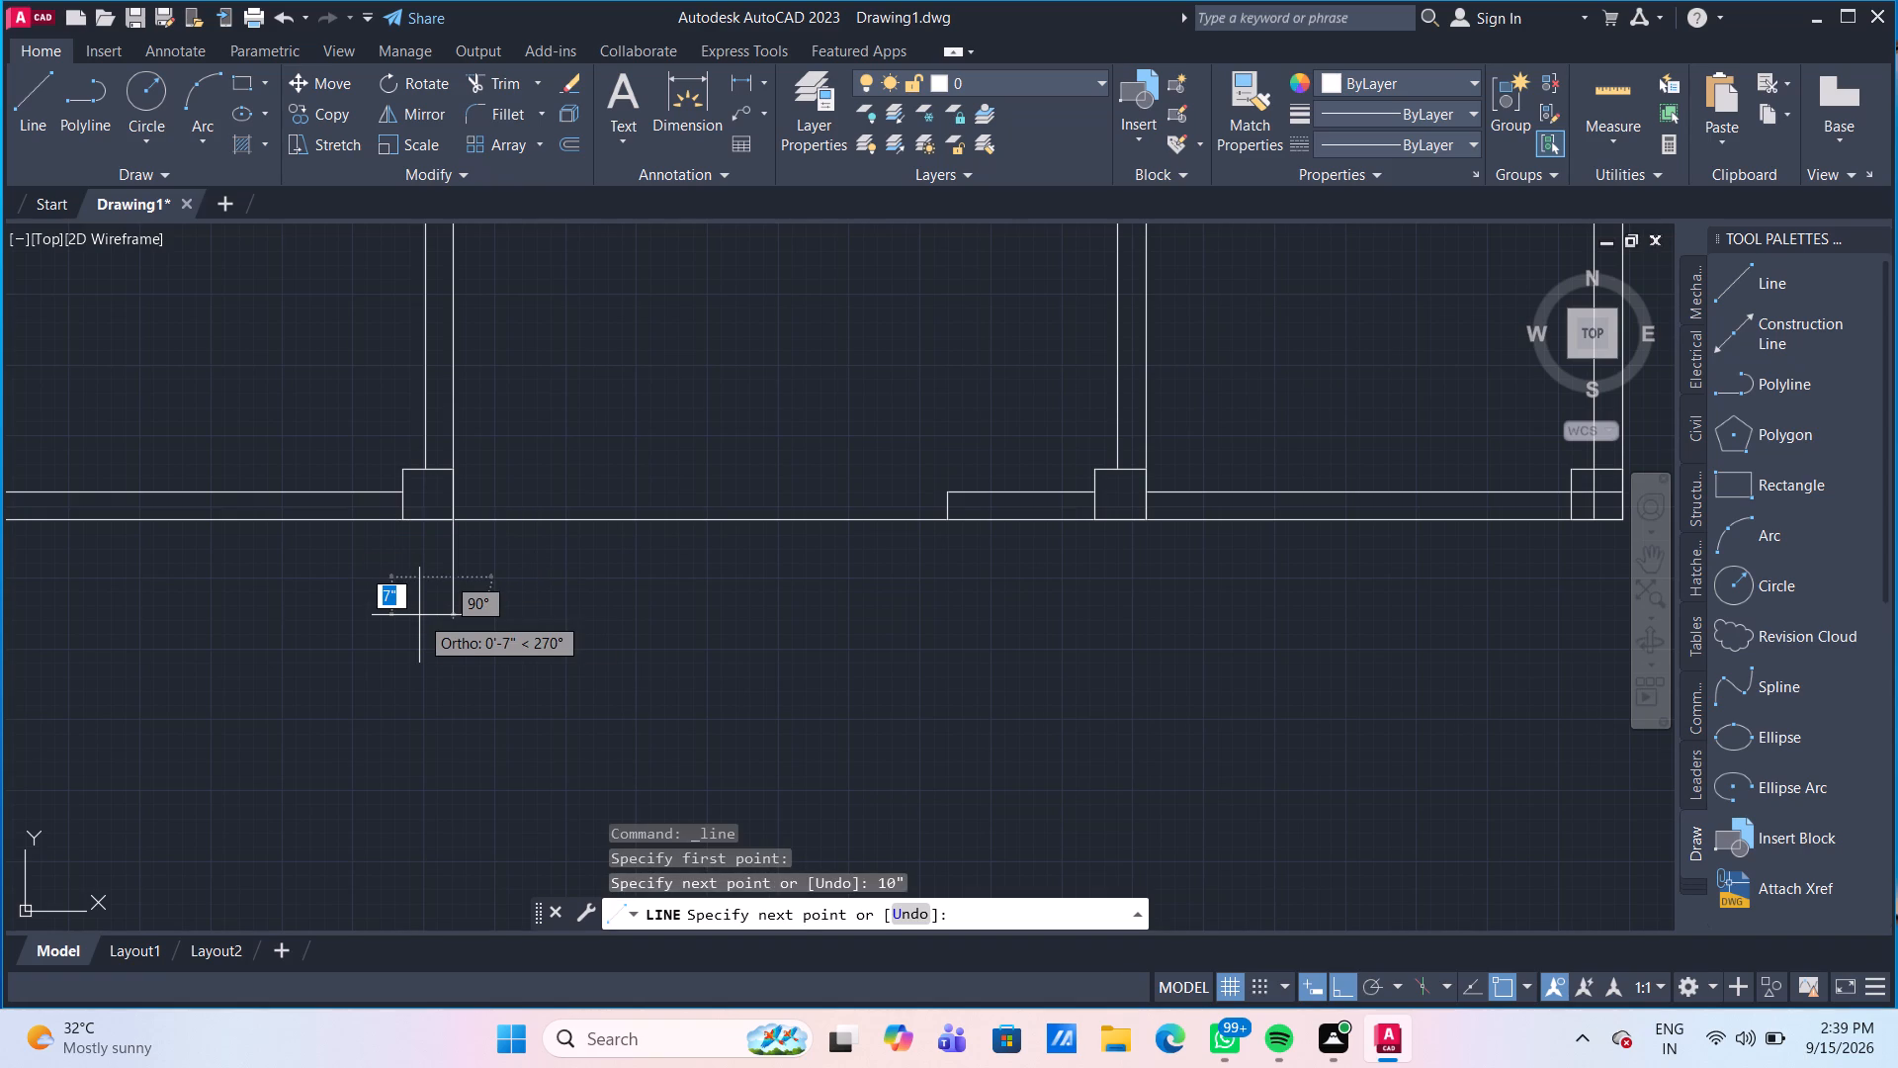
click(948, 577)
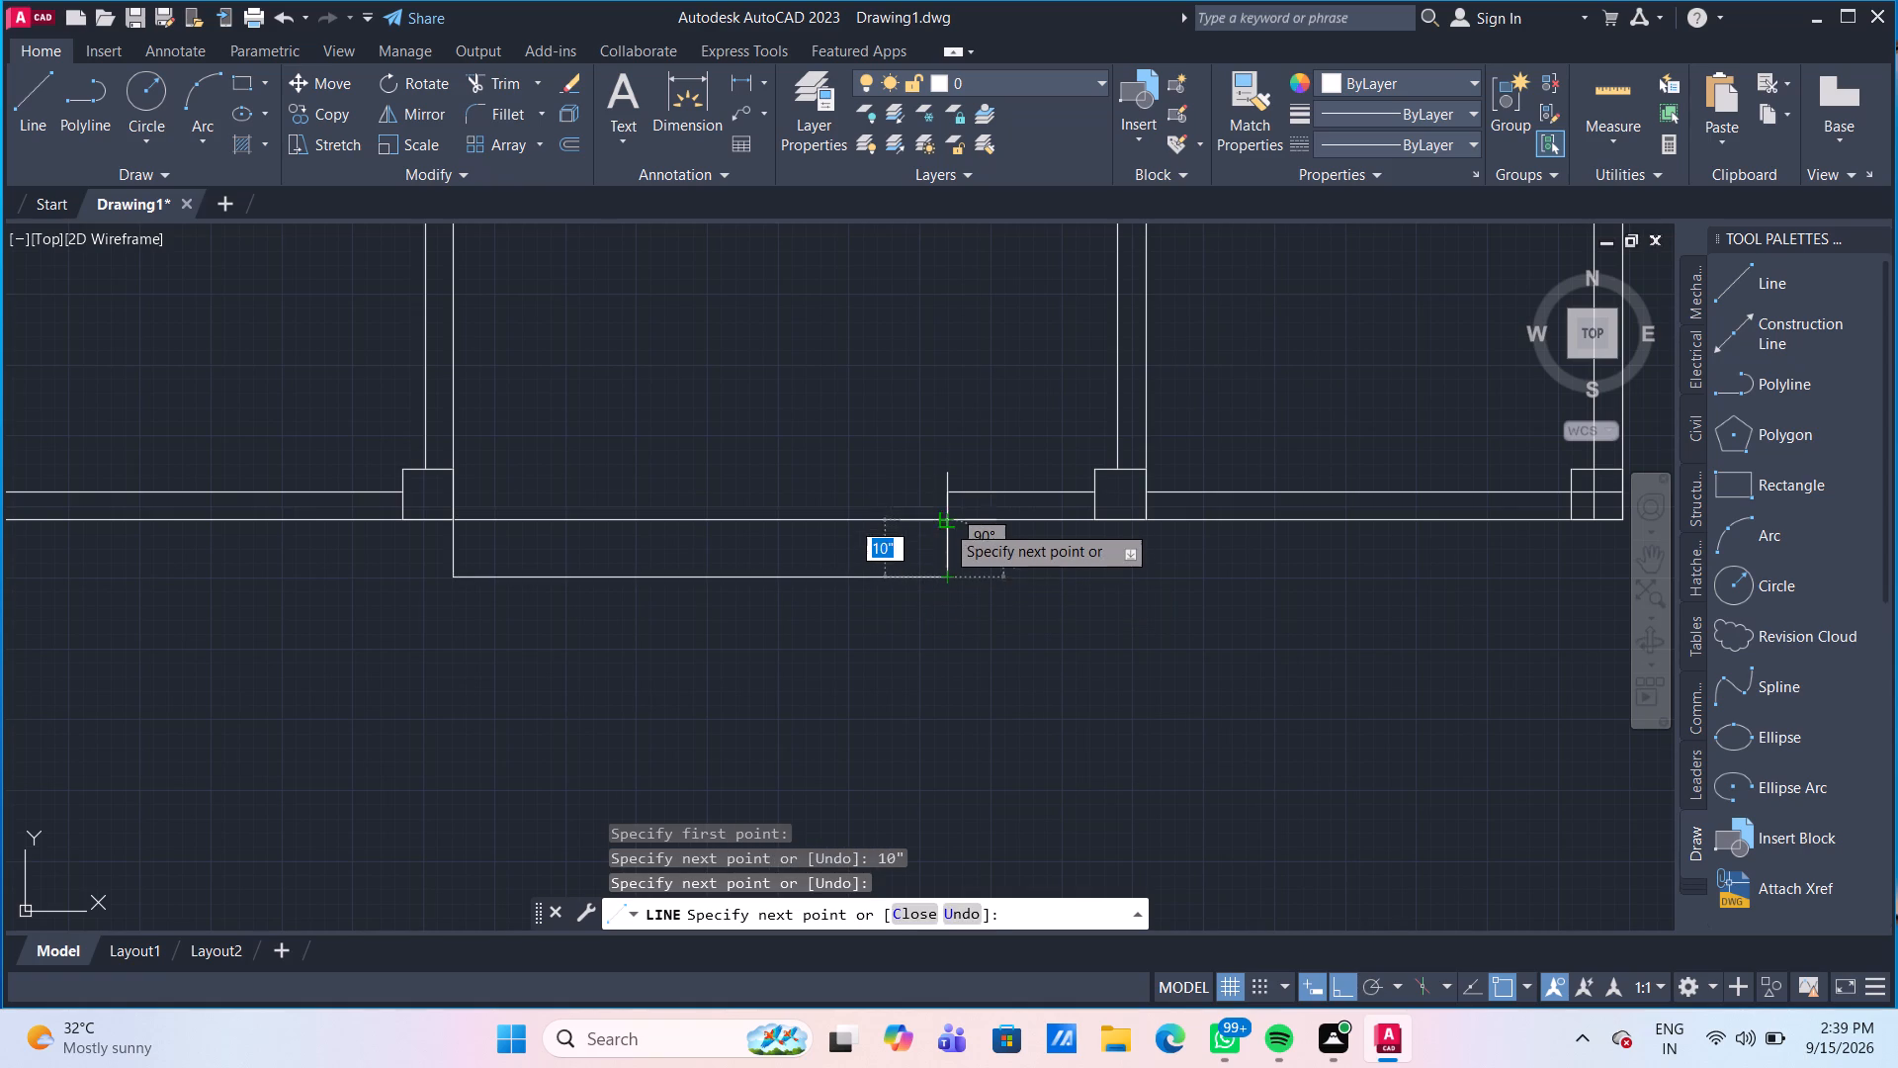
click(946, 515)
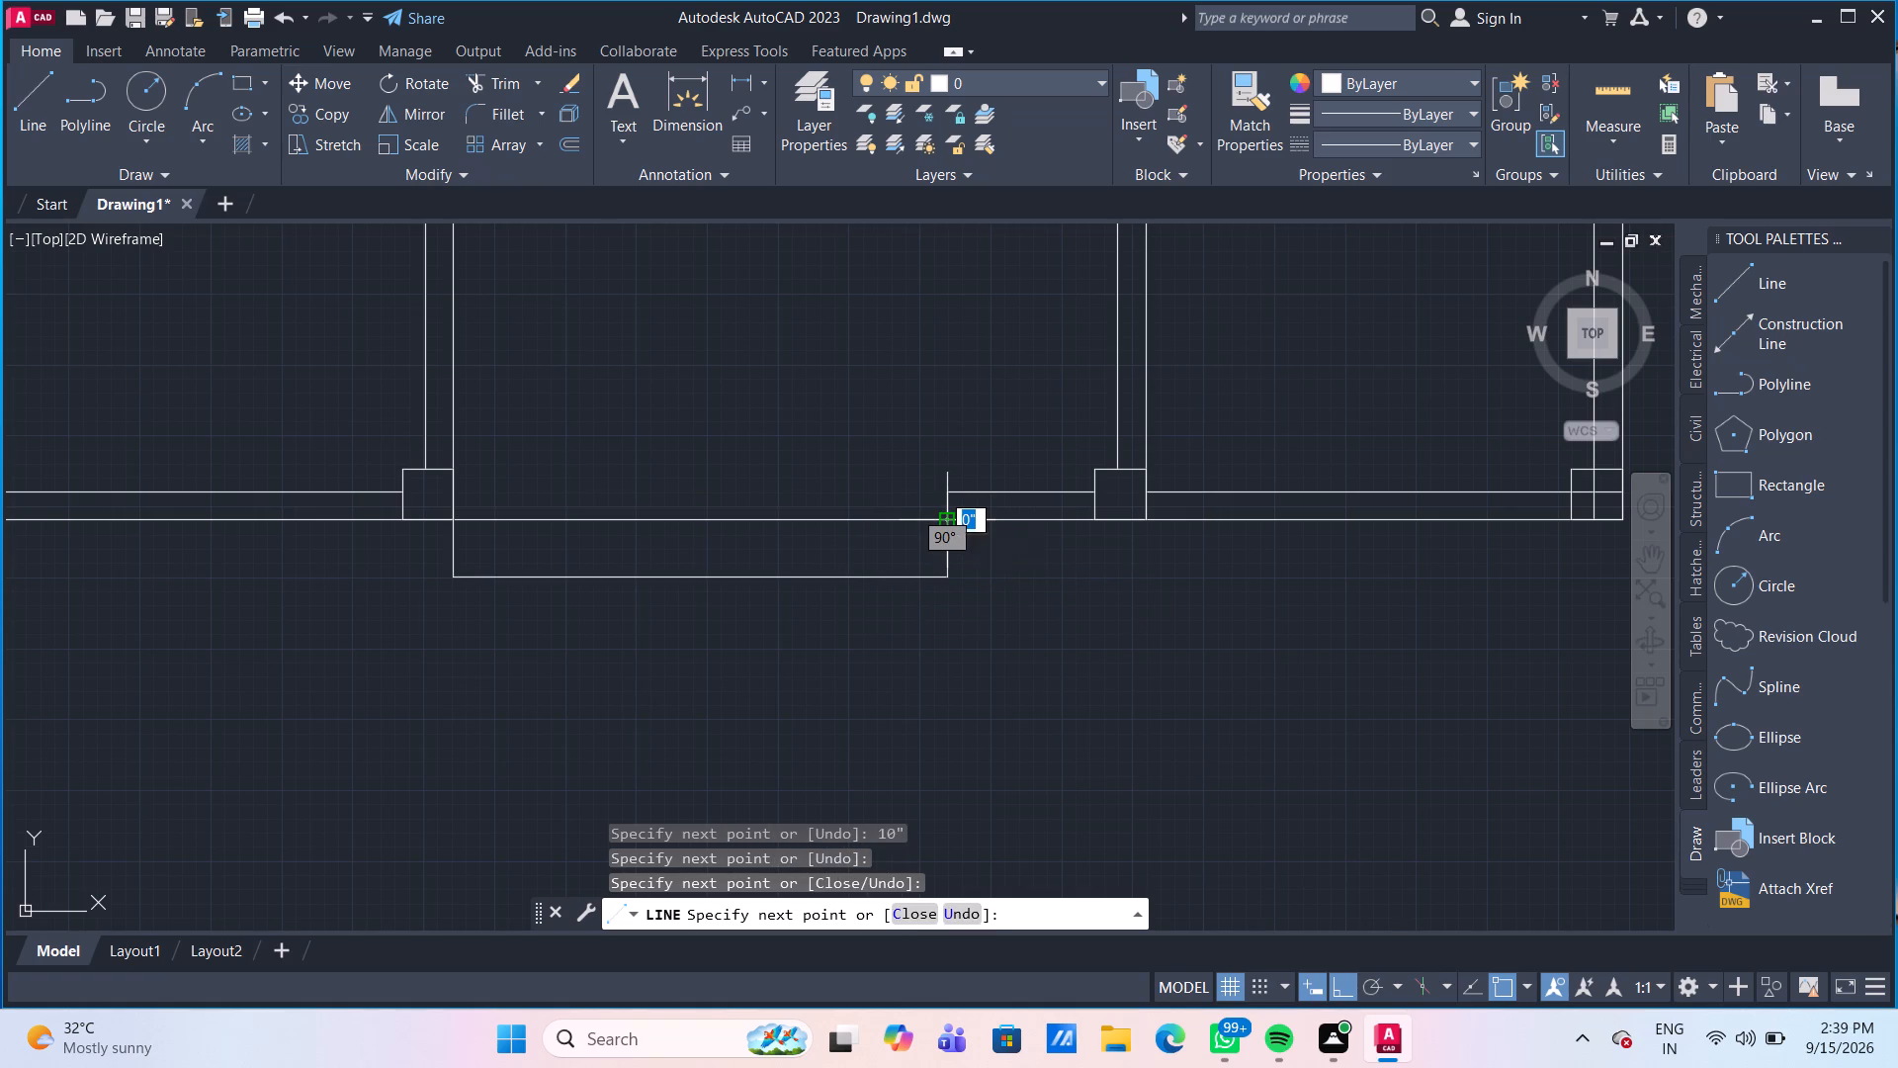
key(Return)
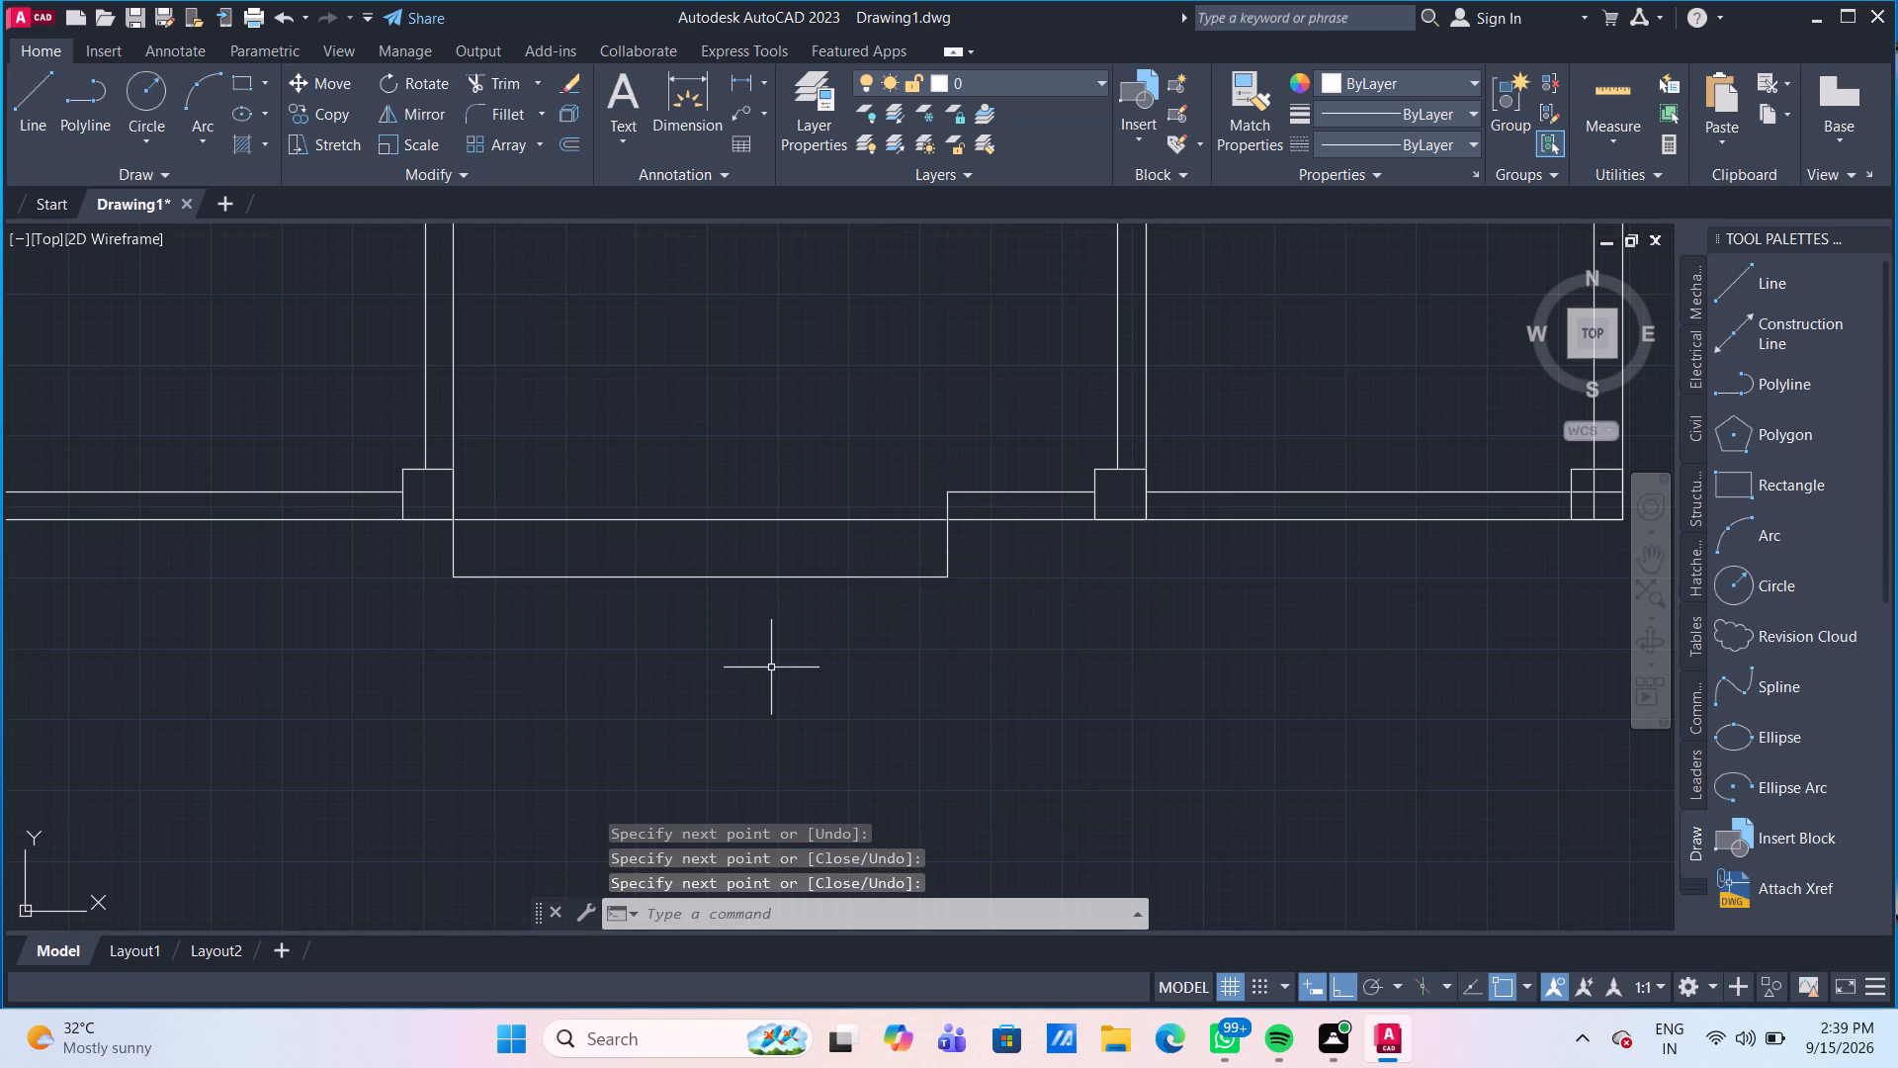
Offset the step outline's bottom line downward twice, each time by 10", to add two more step lines.
key(o)
key(Return)
key(Return)
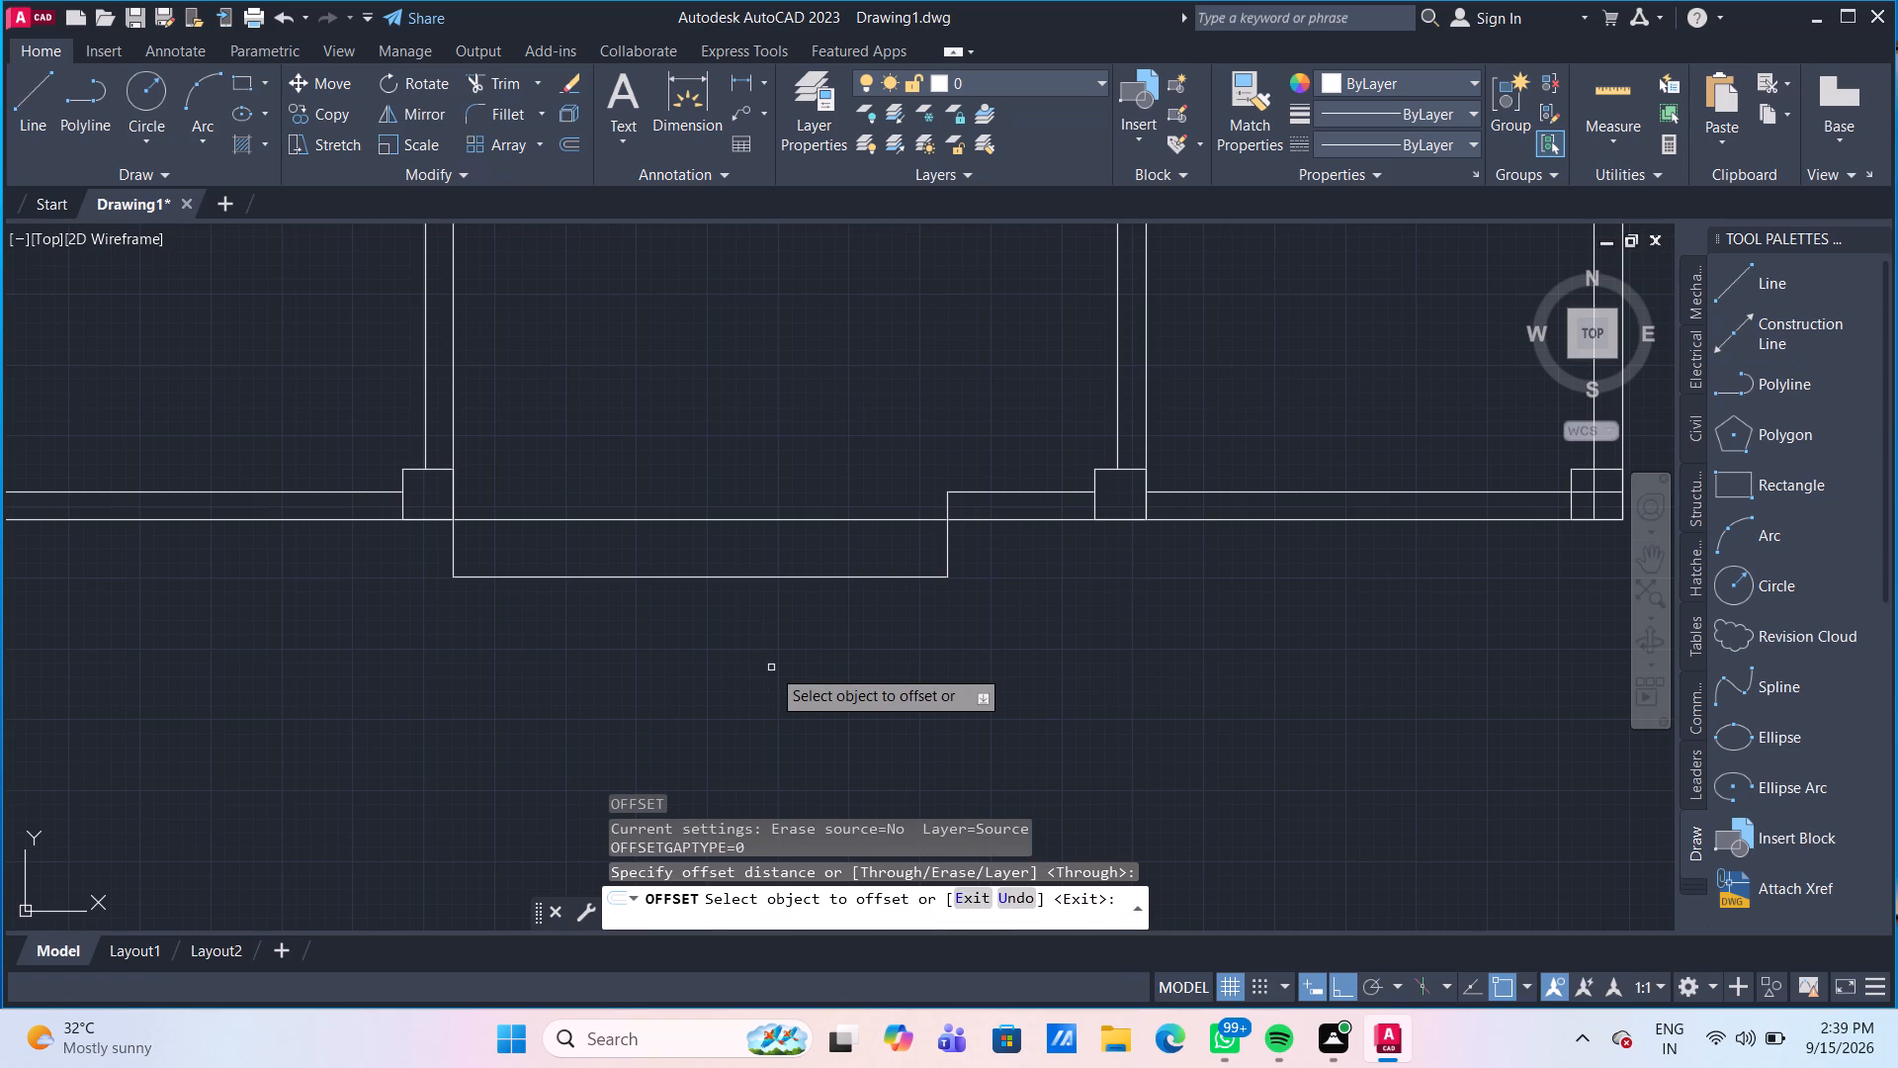
click(797, 578)
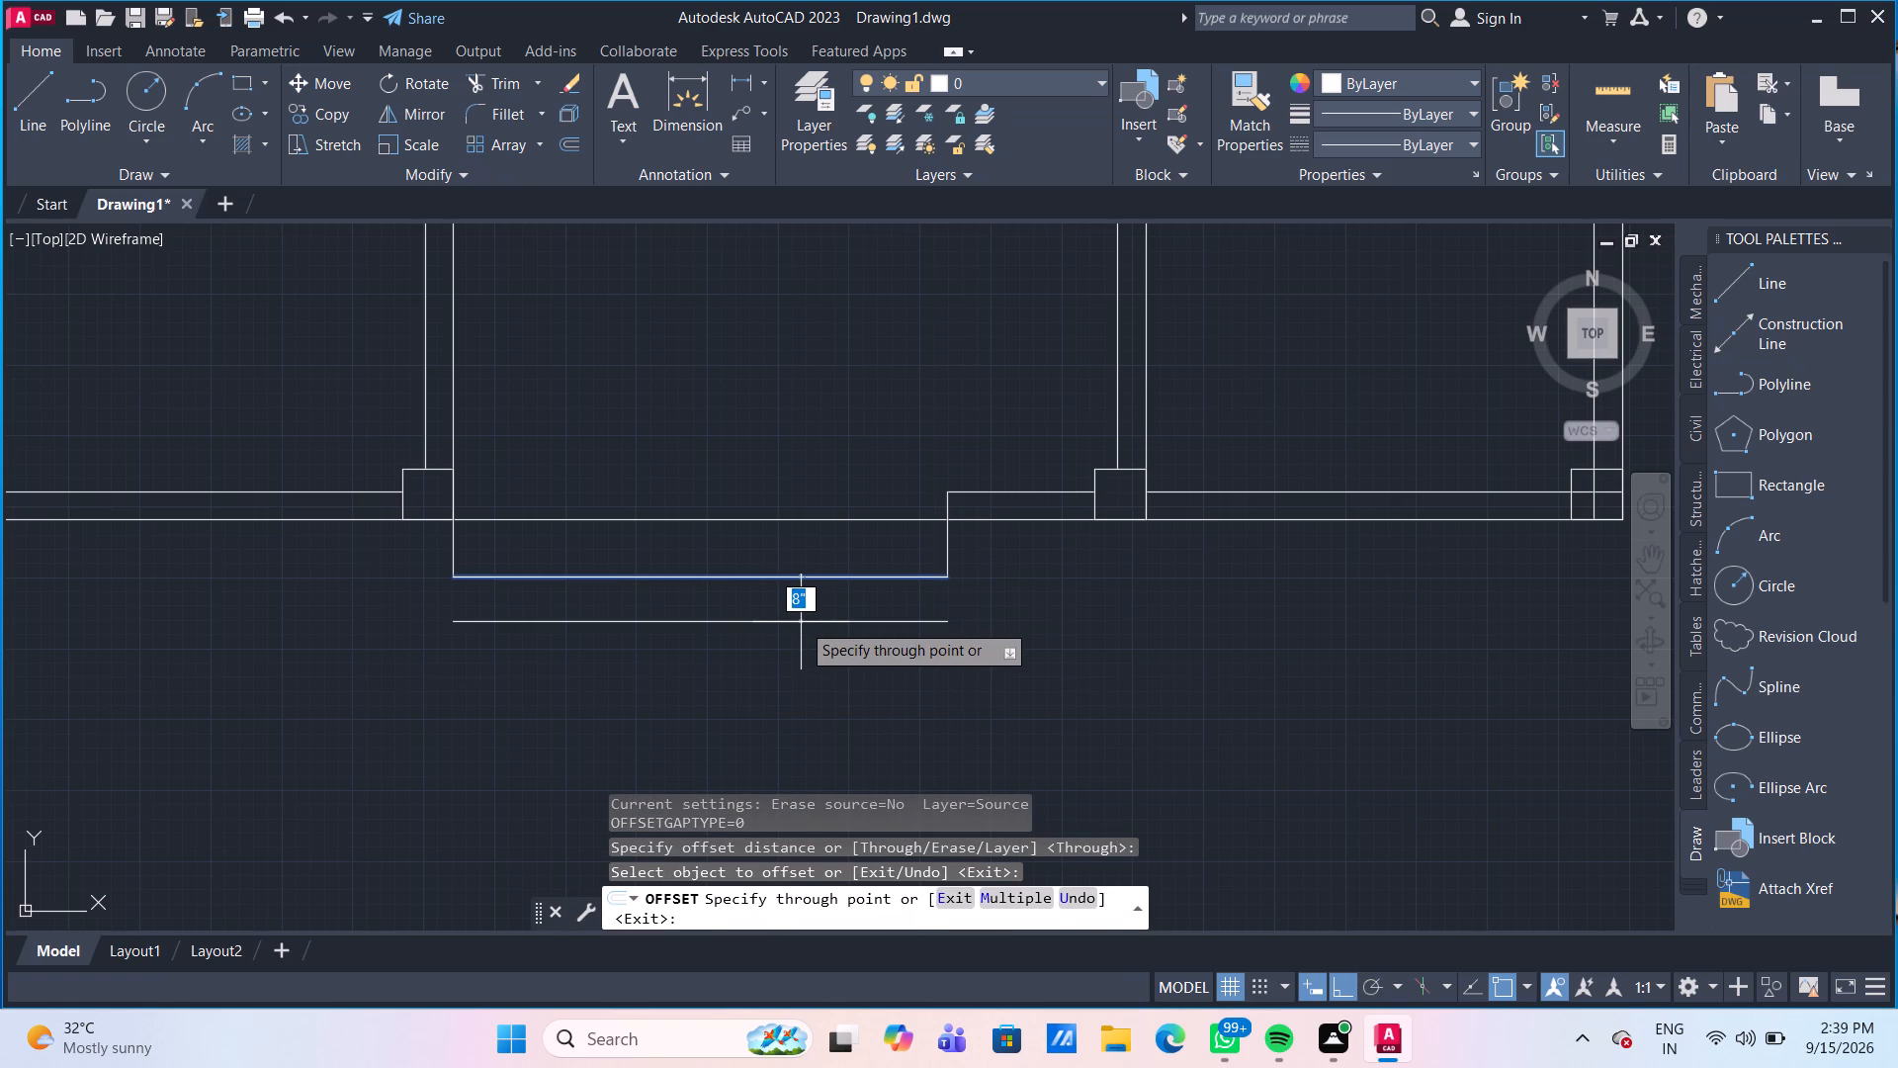
text(10)
key(shift+quotedbl)
key(Return)
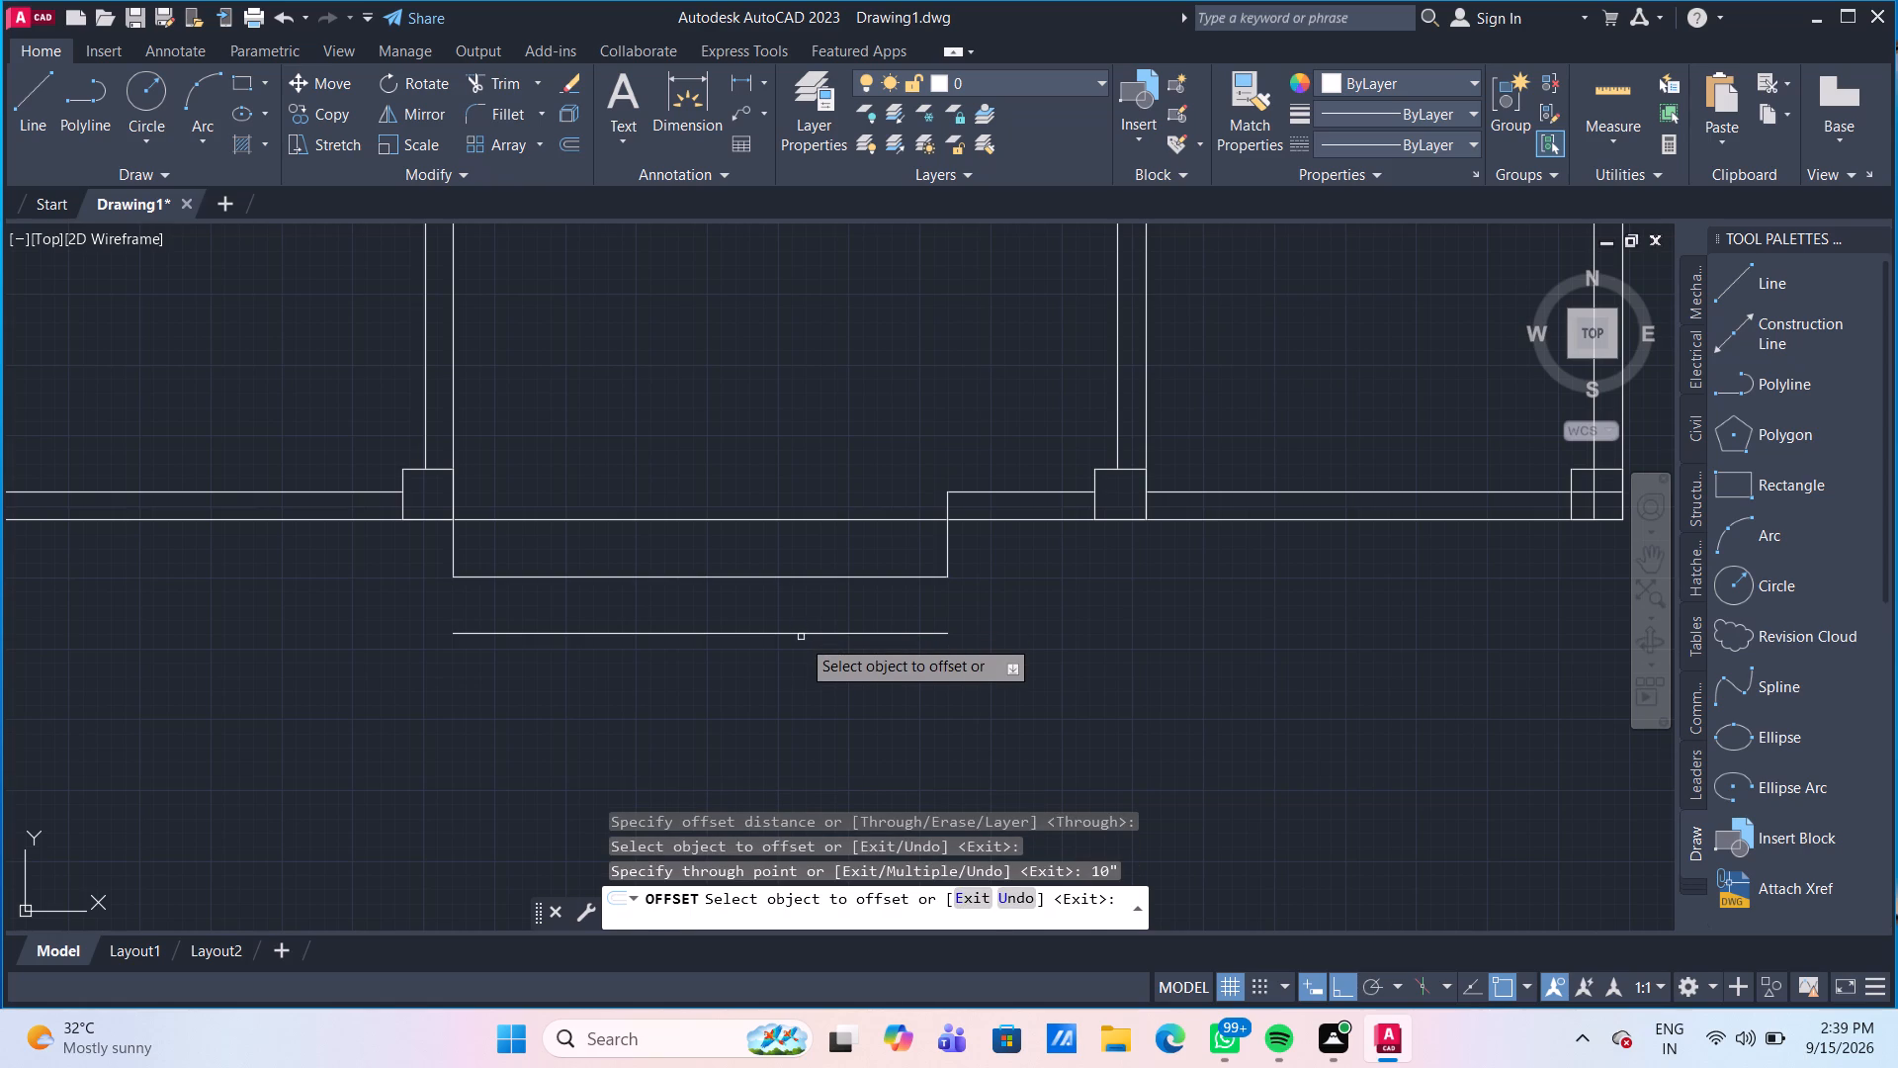
click(798, 635)
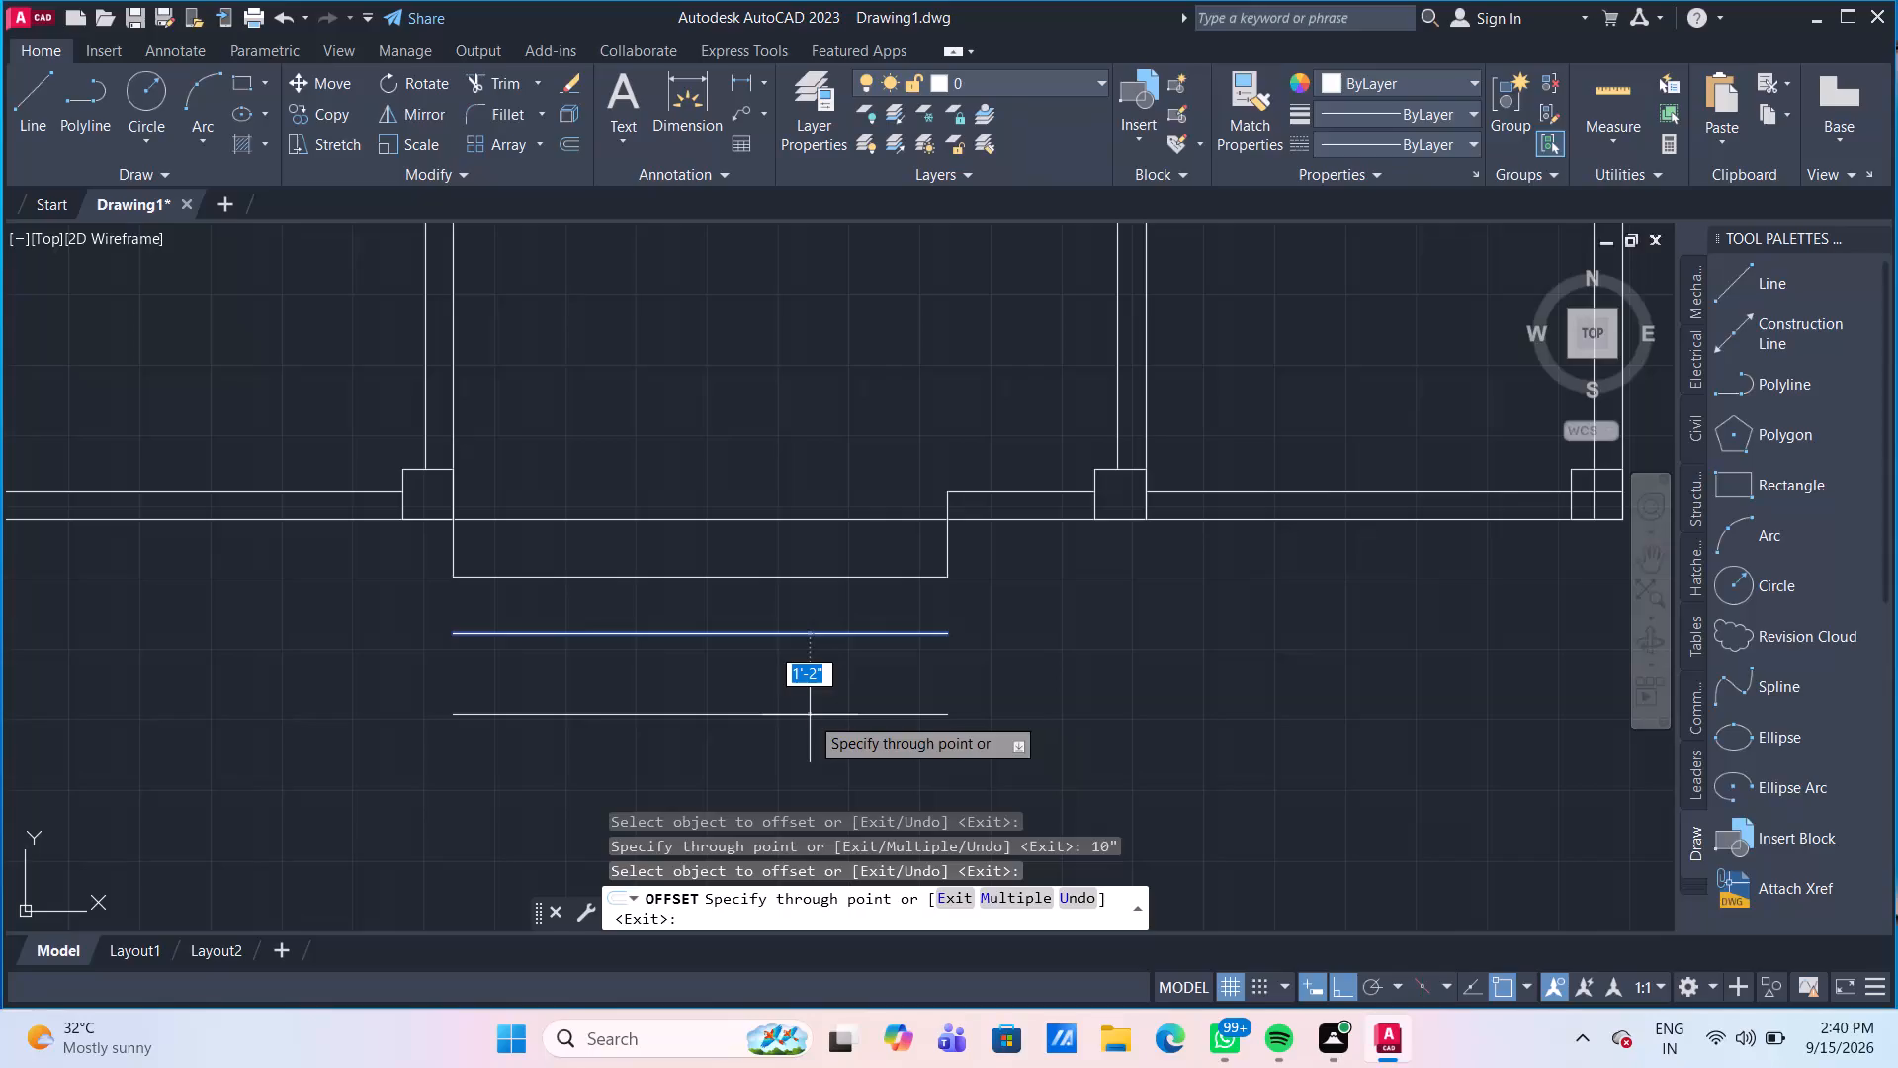
text(10")
key(Return)
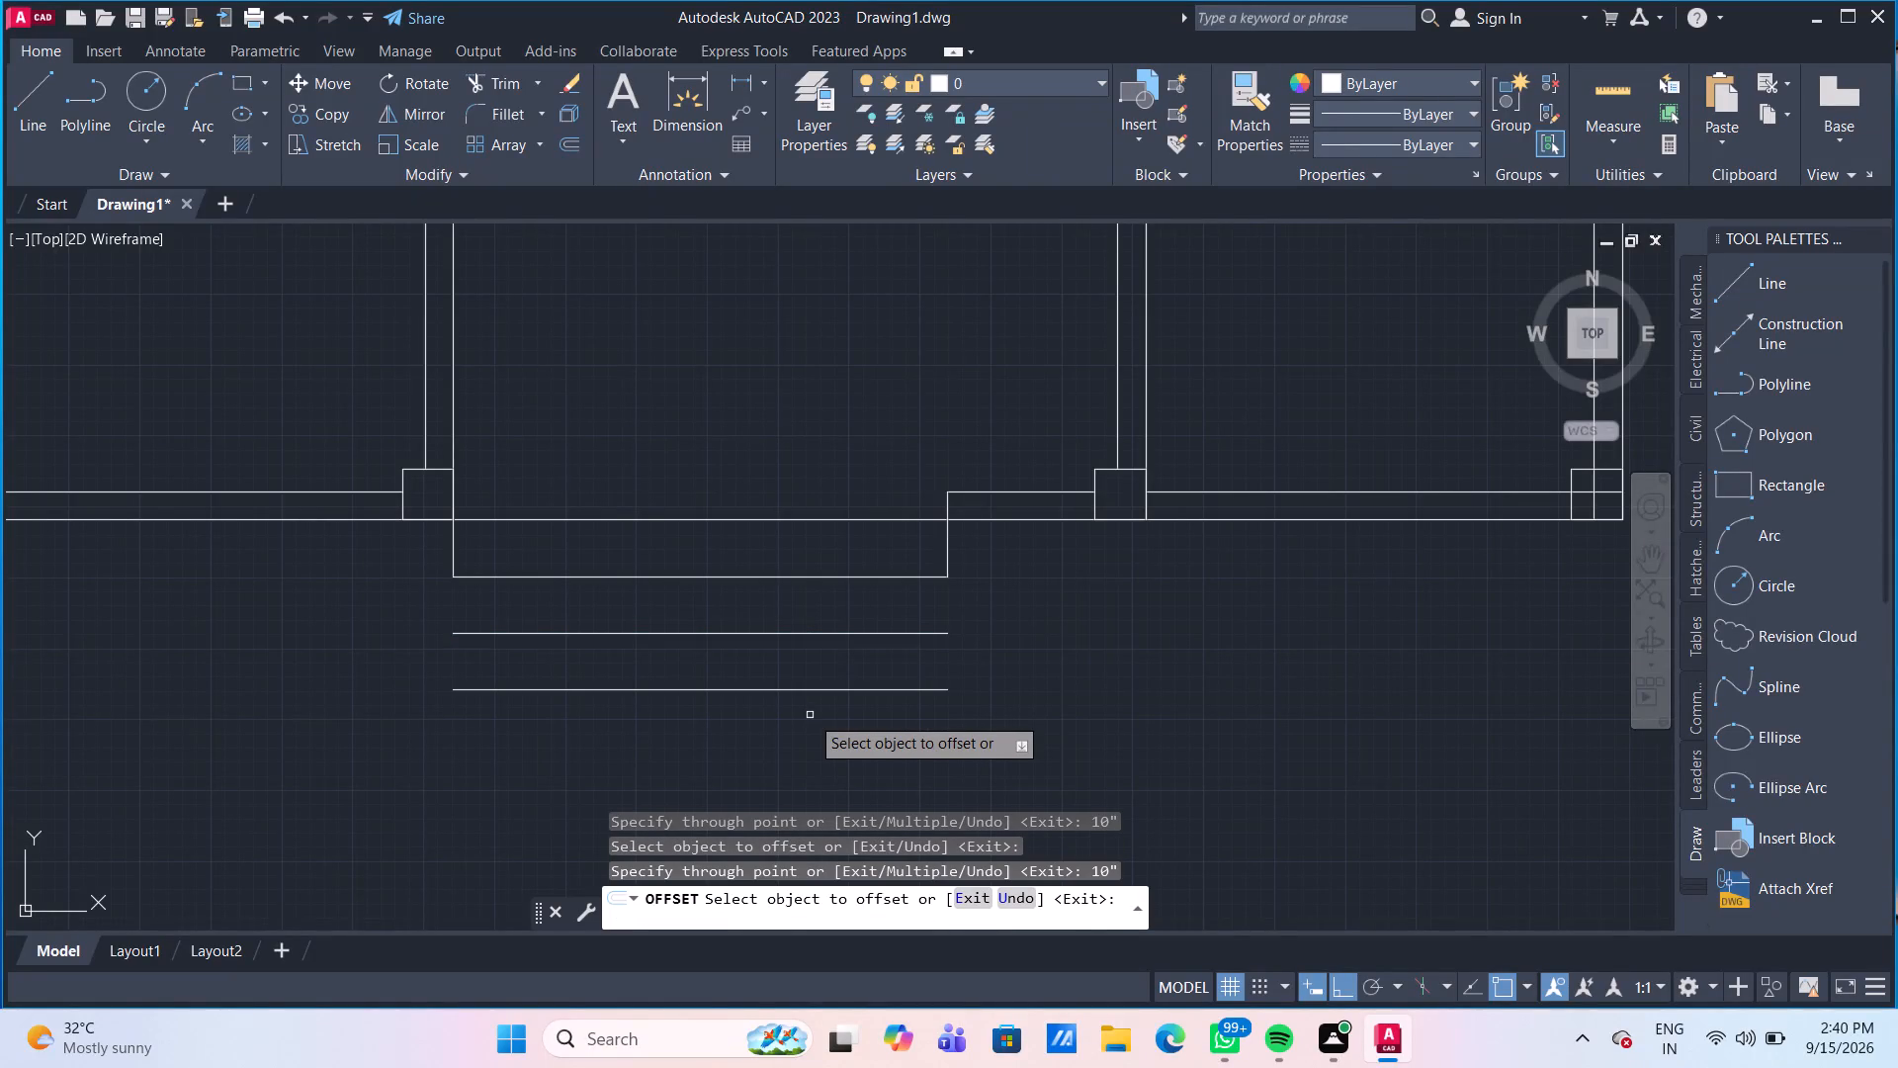
Offset the step outline's bottom line 2" upward, toward the bottom wall.
scroll(810, 715, down, 2)
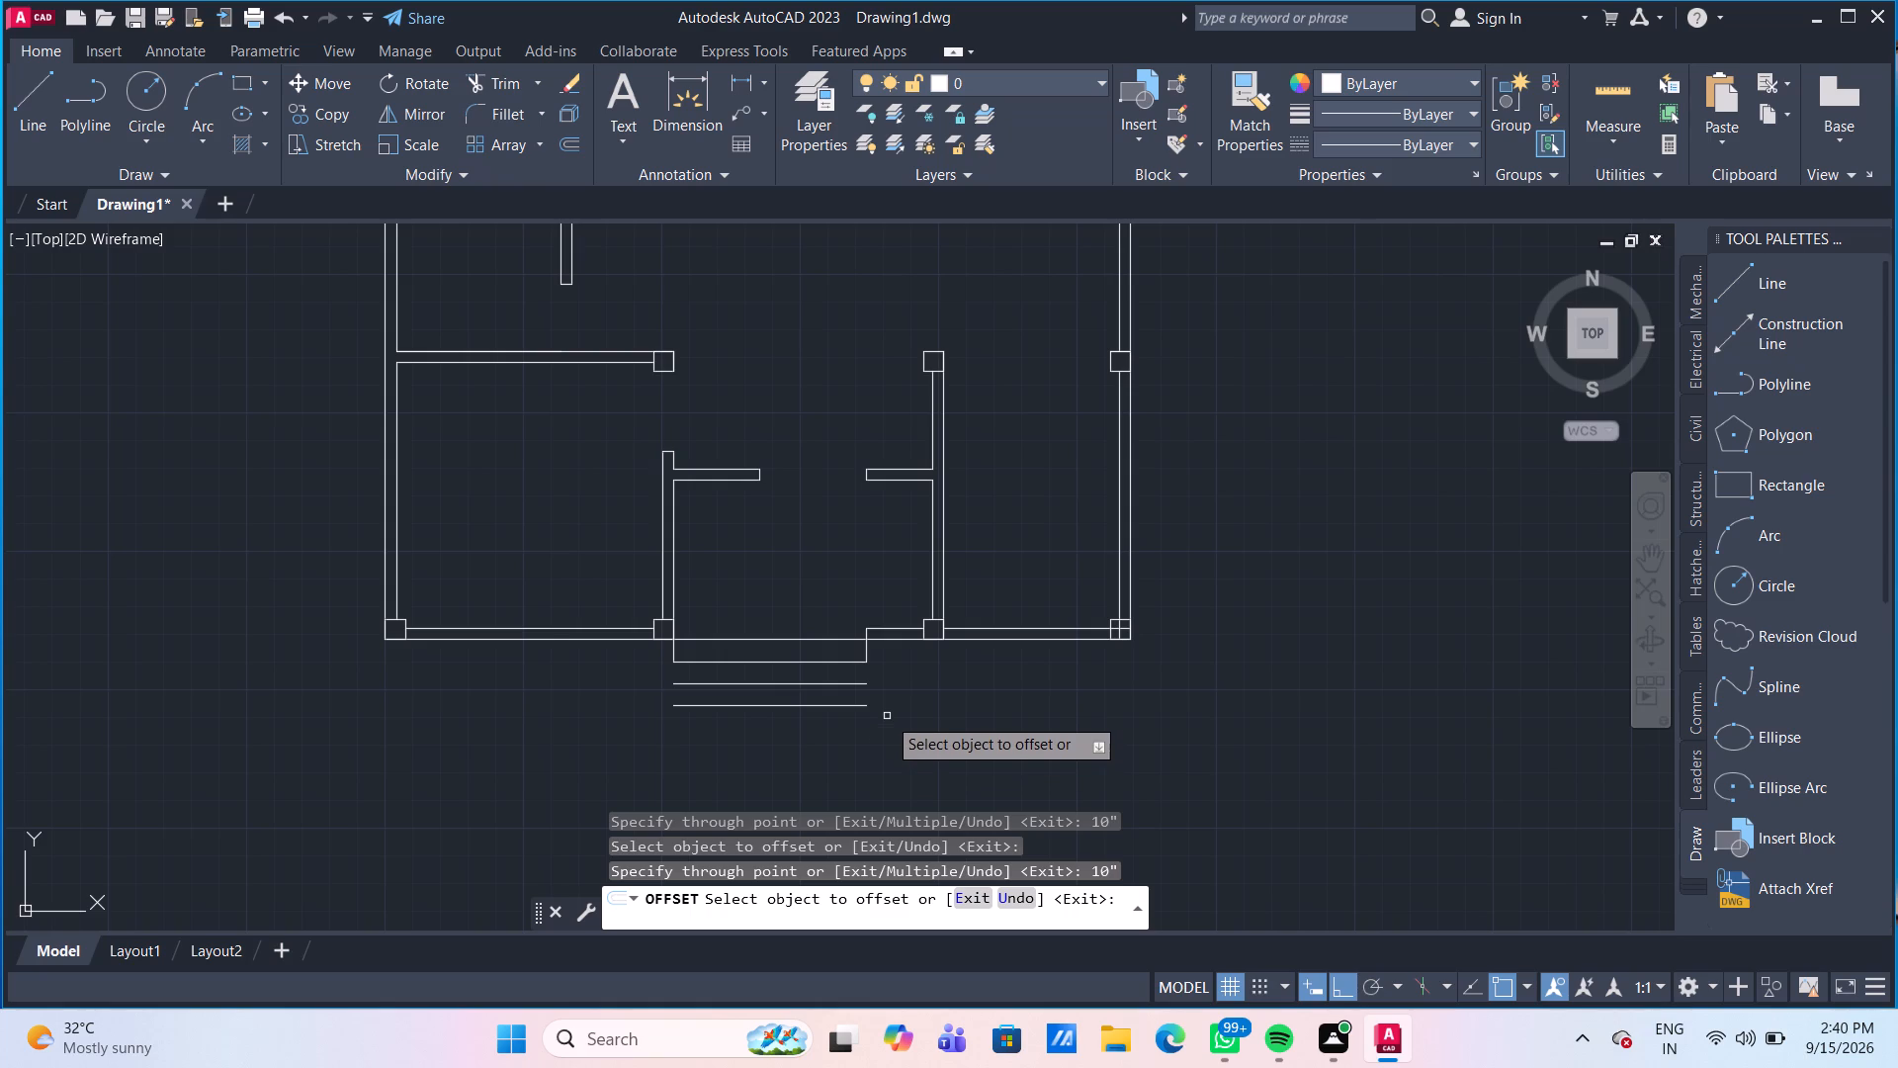
scroll(873, 691, up, 2)
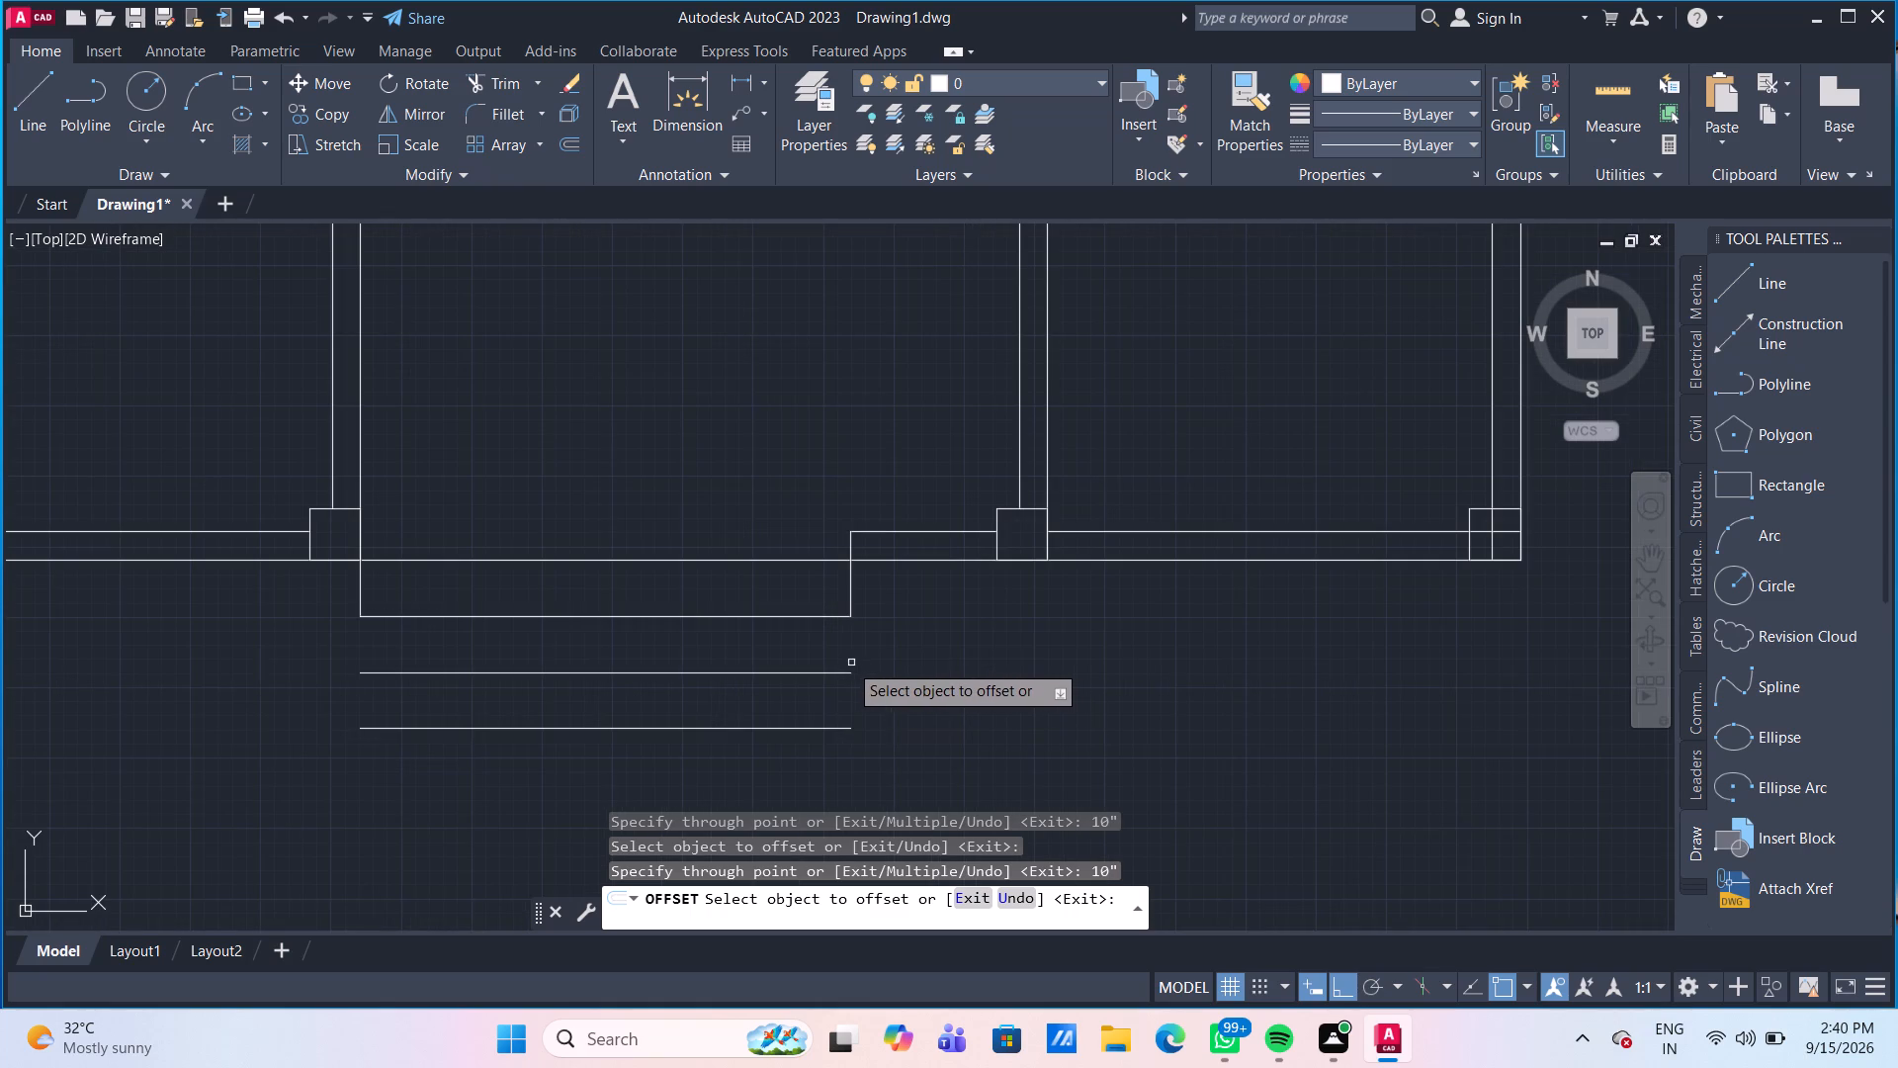
scroll(800, 604, up, 1)
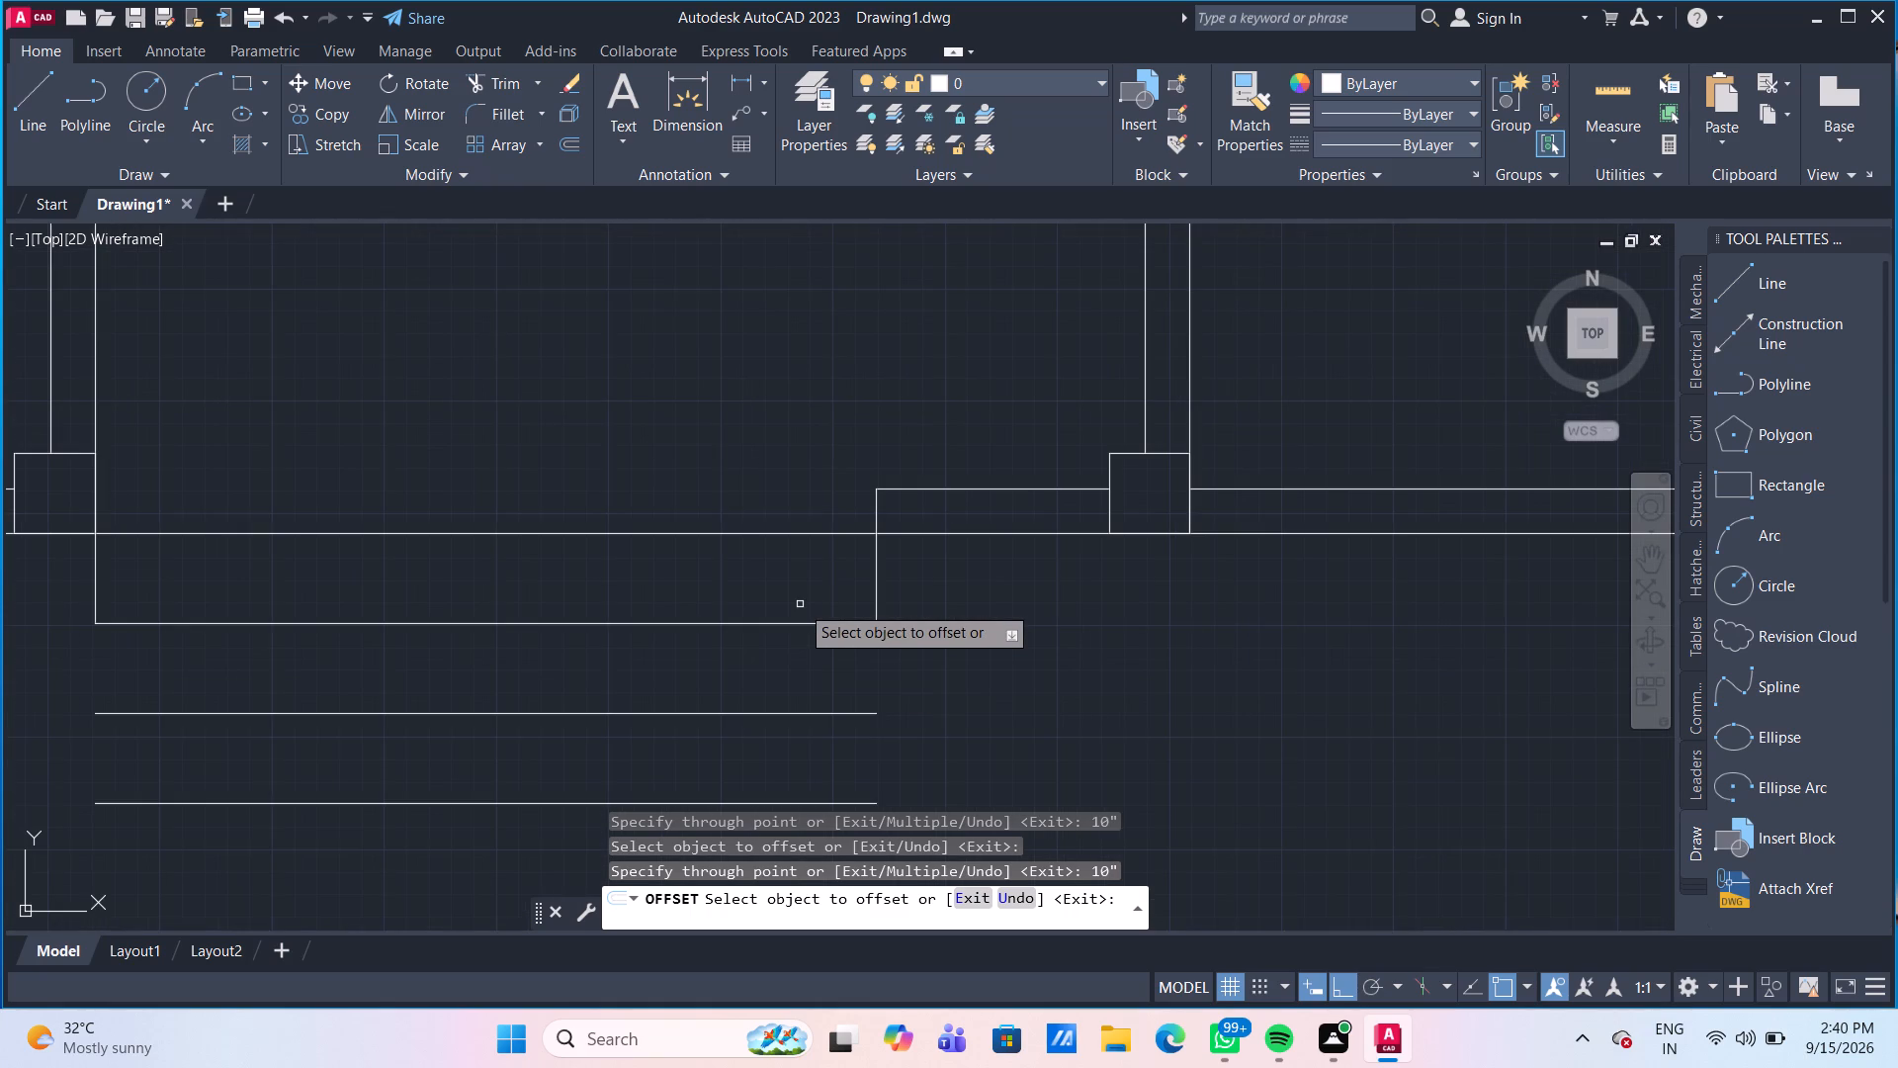
click(801, 624)
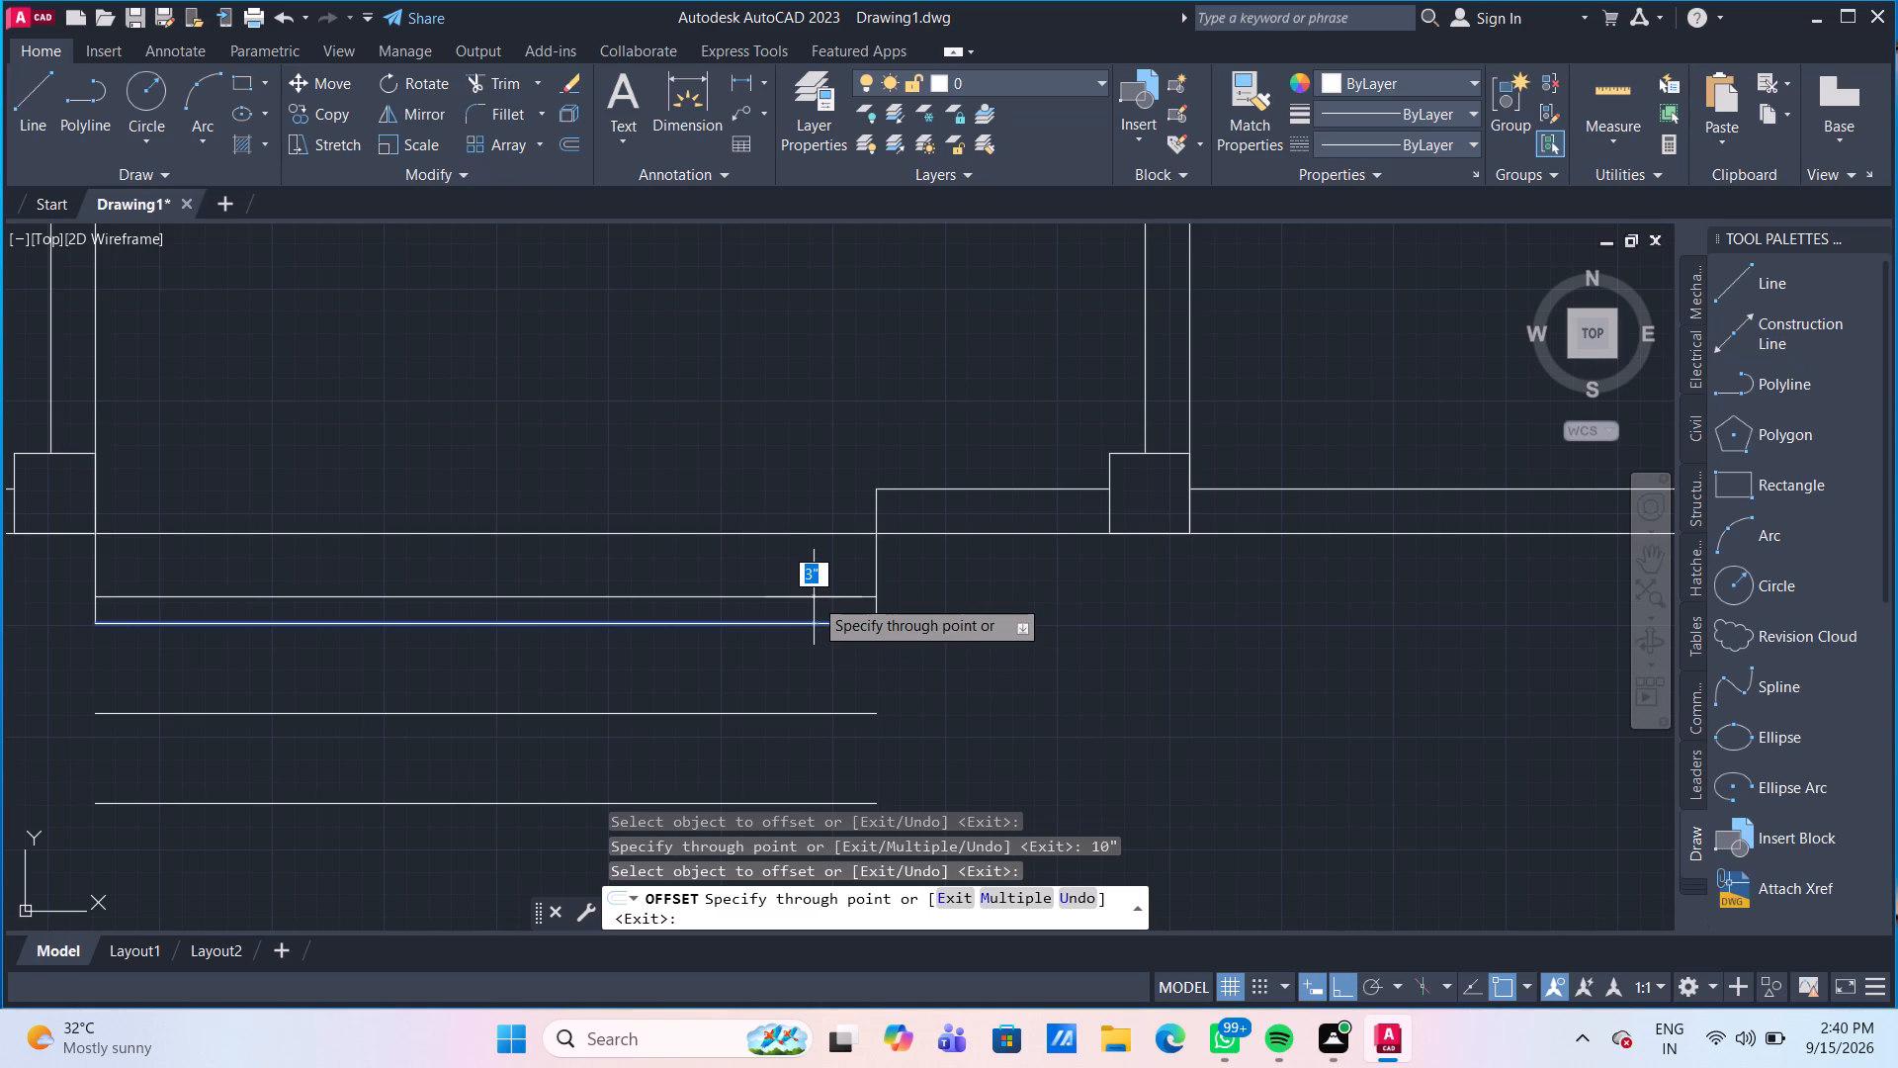
text(2")
key(Return)
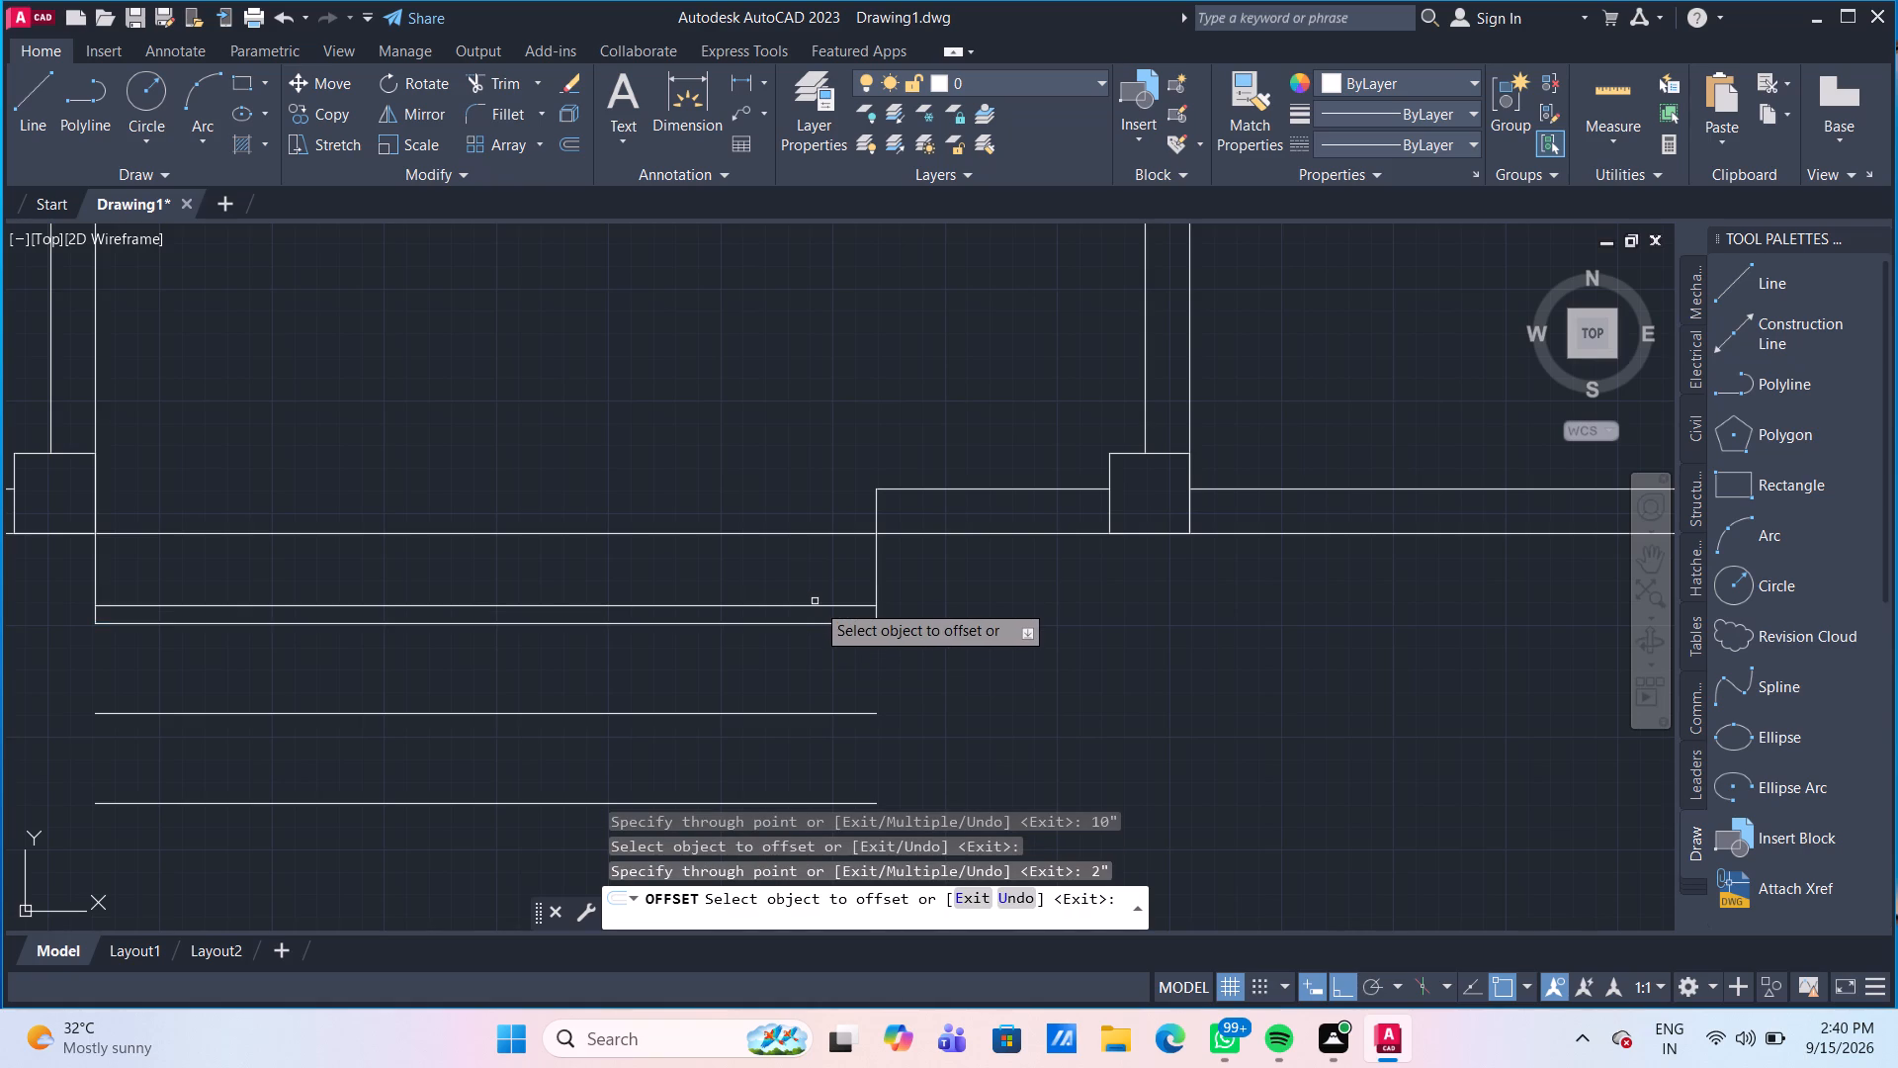
Offset the new upper step line downward twice, each time by 8", to form 8" step spacing.
click(820, 605)
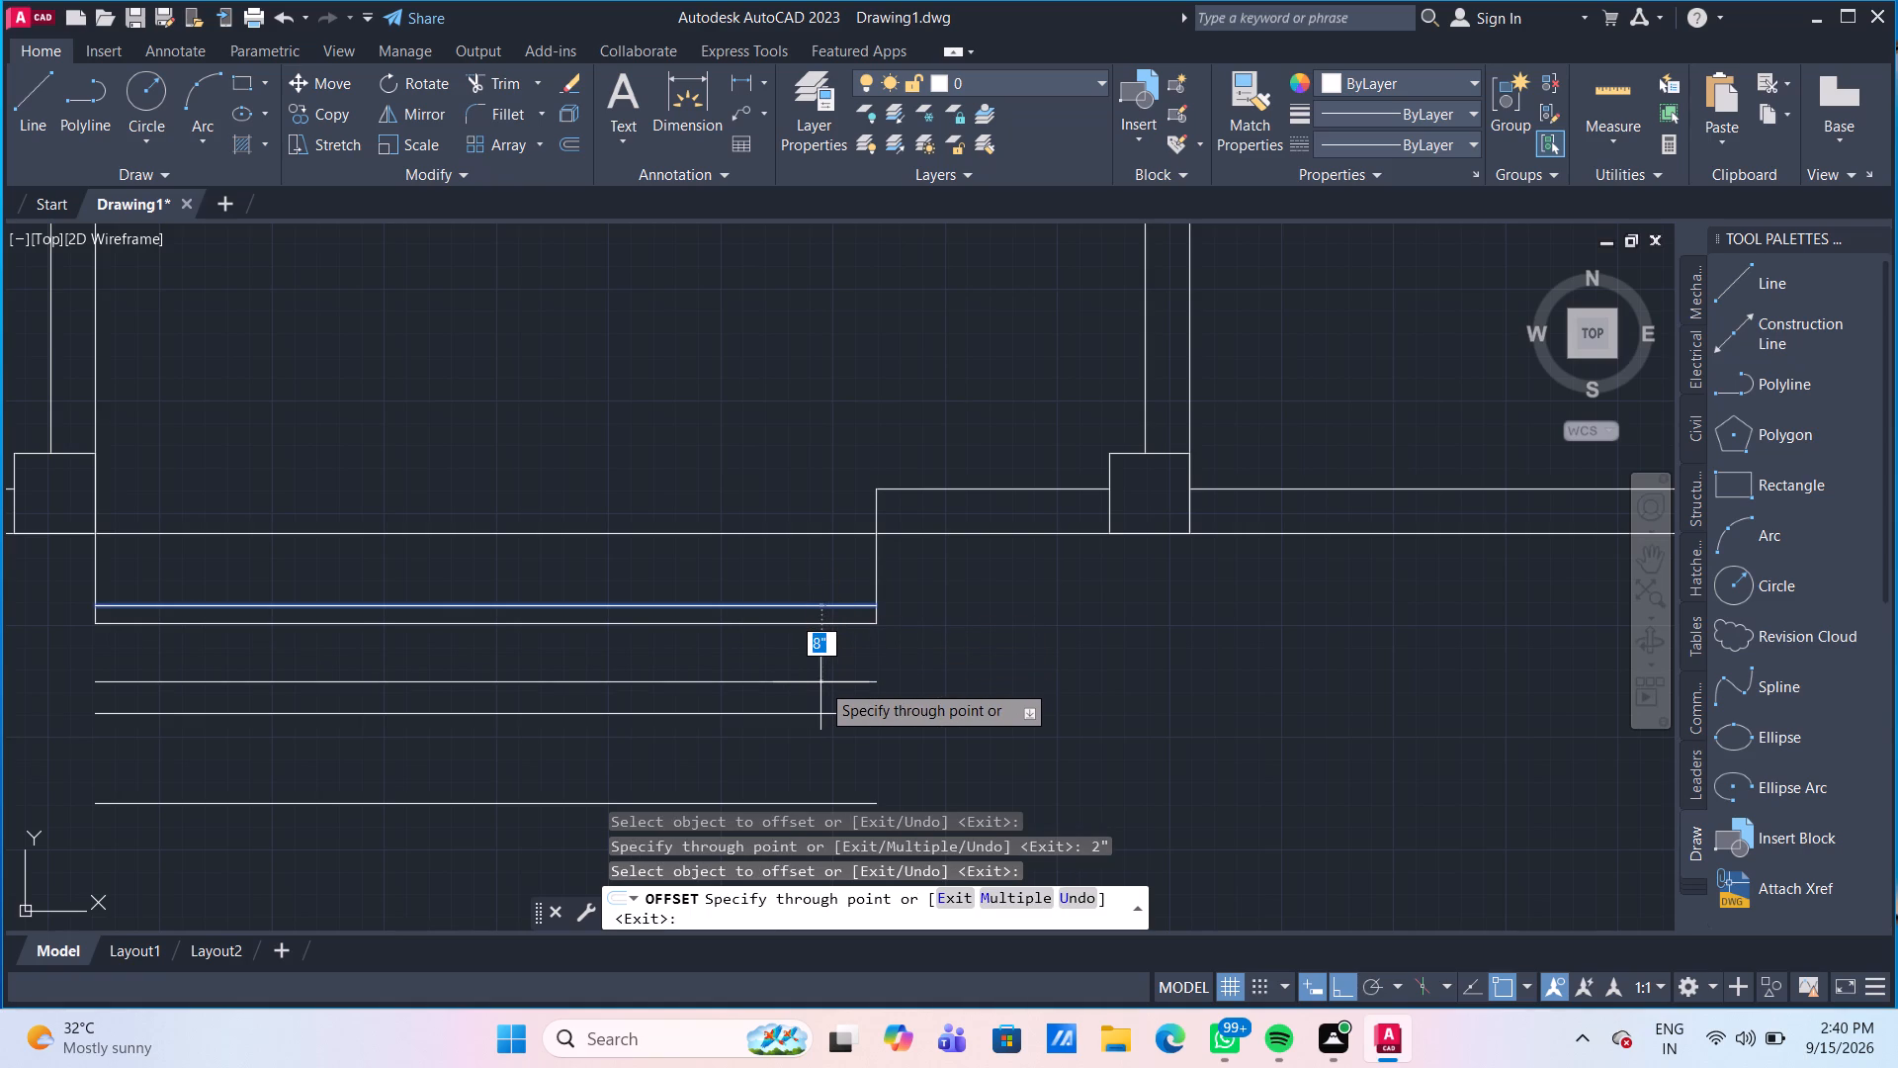
text(8")
key(Return)
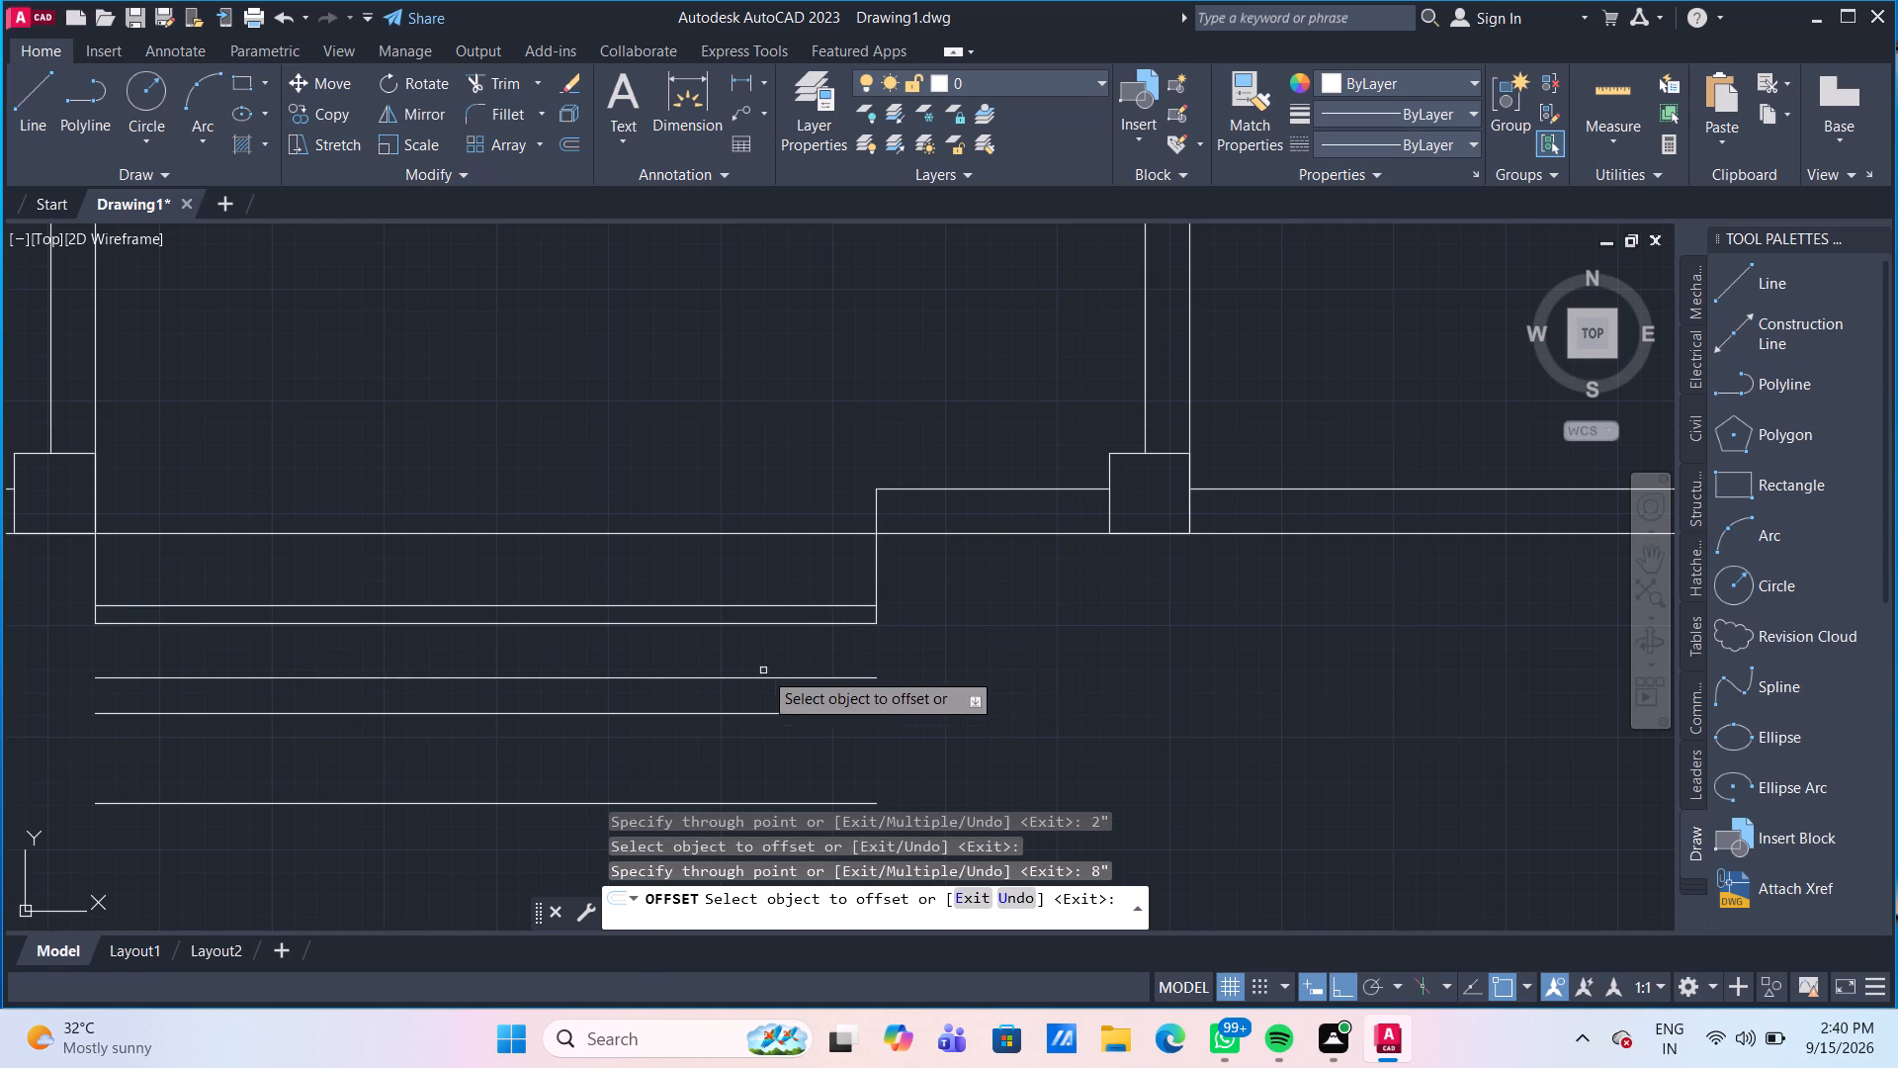
click(751, 680)
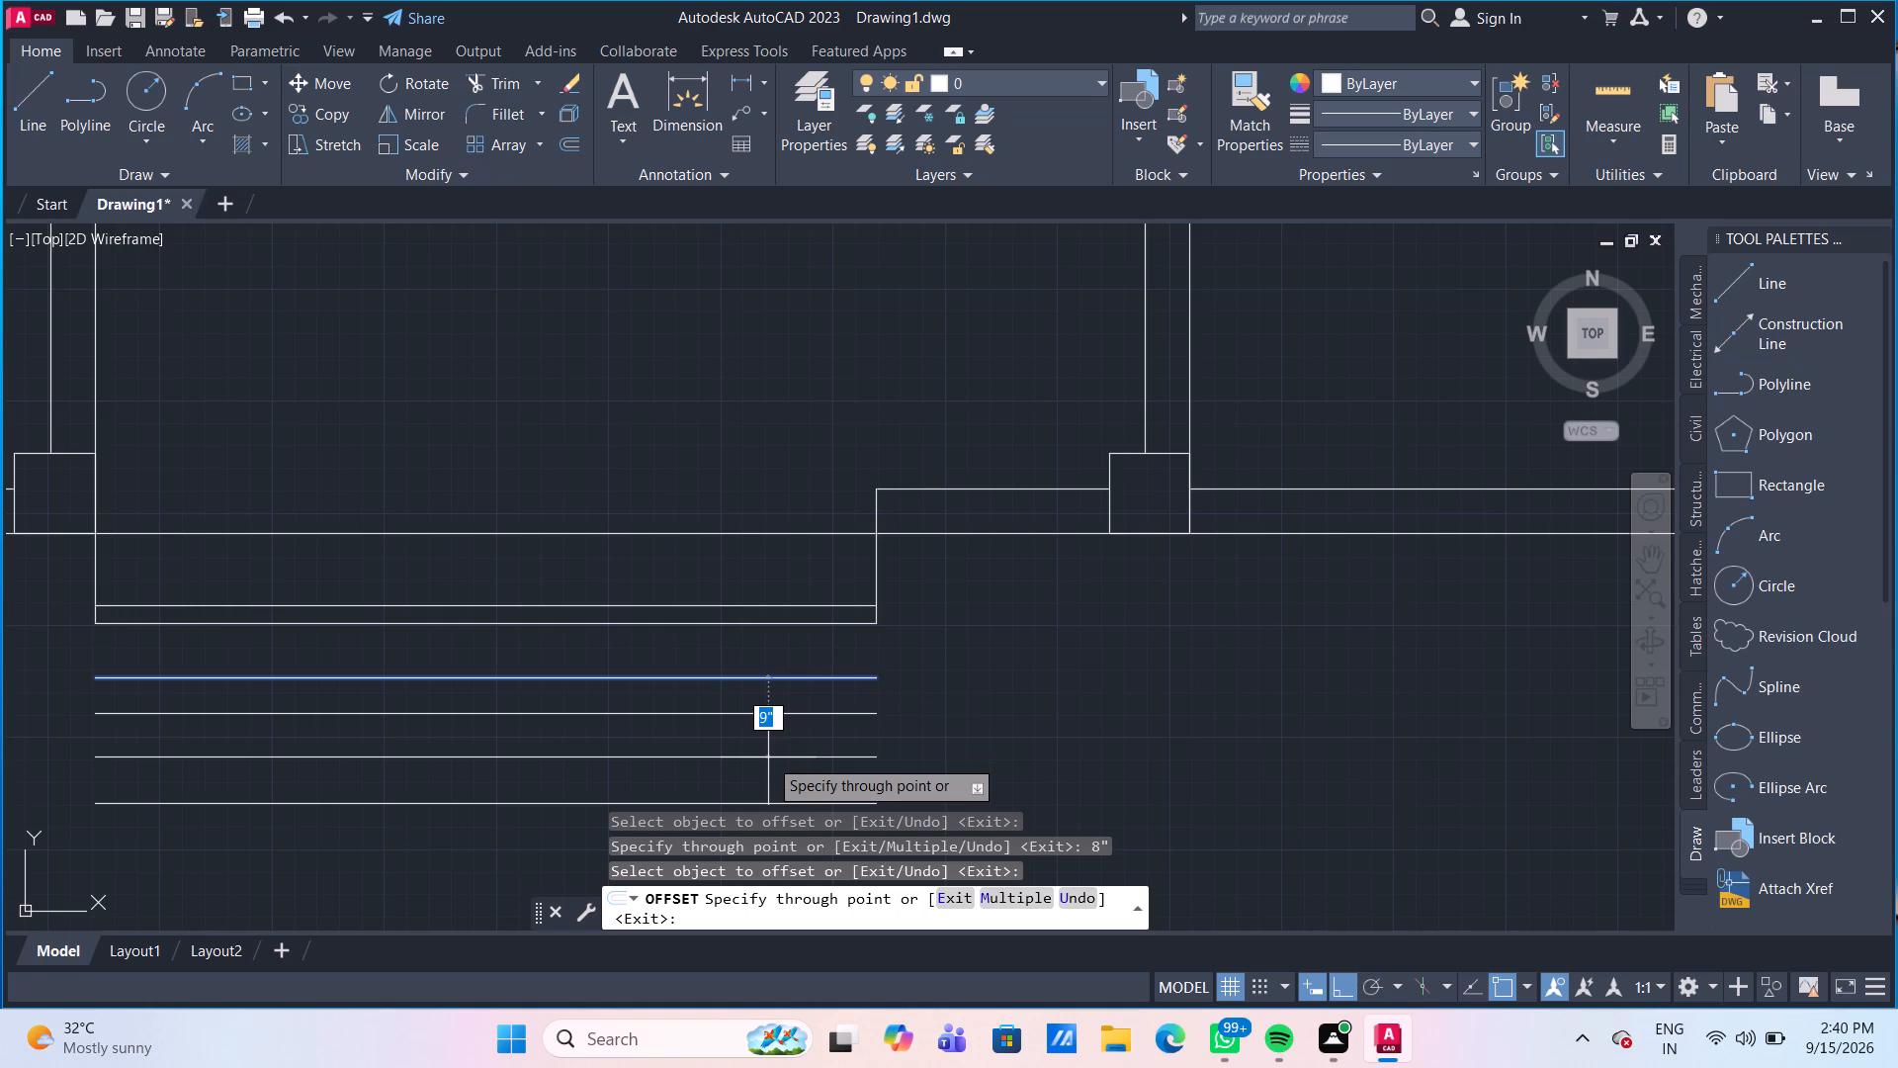
text(8")
key(Return)
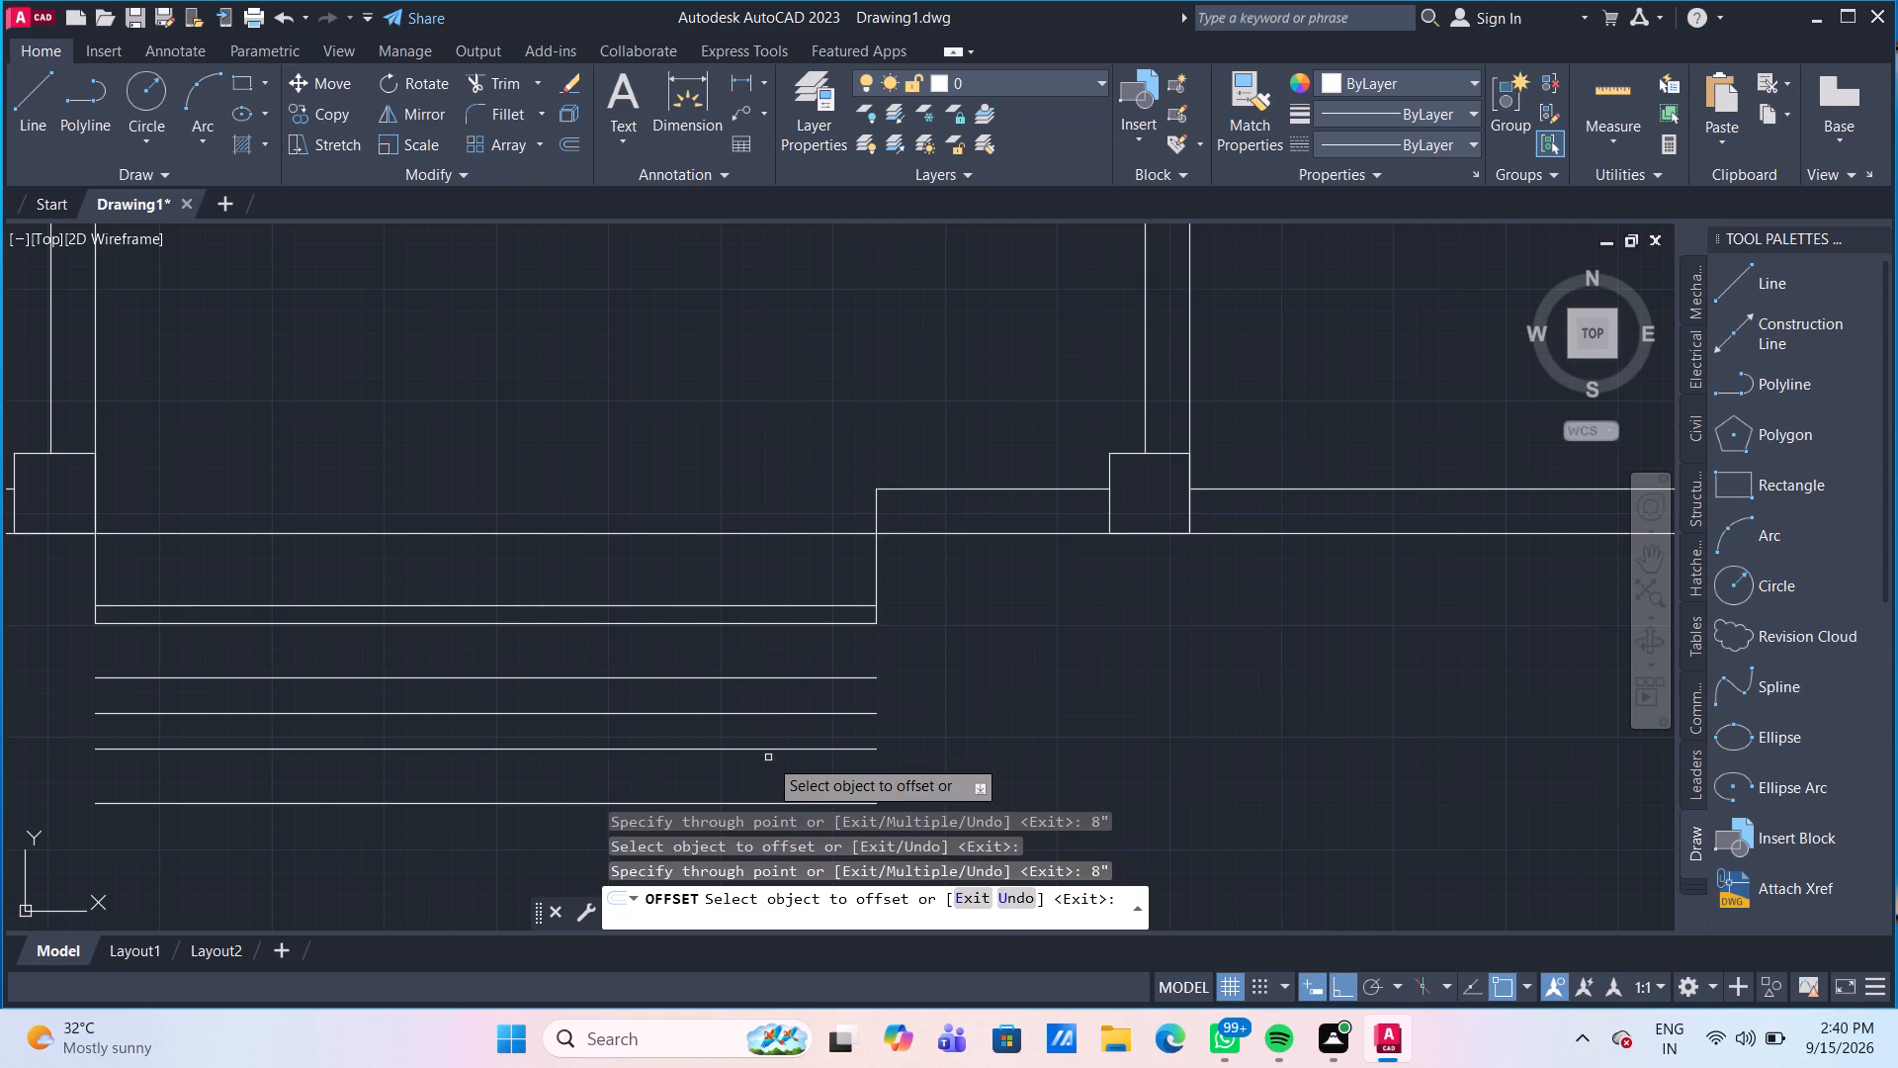
key(Escape)
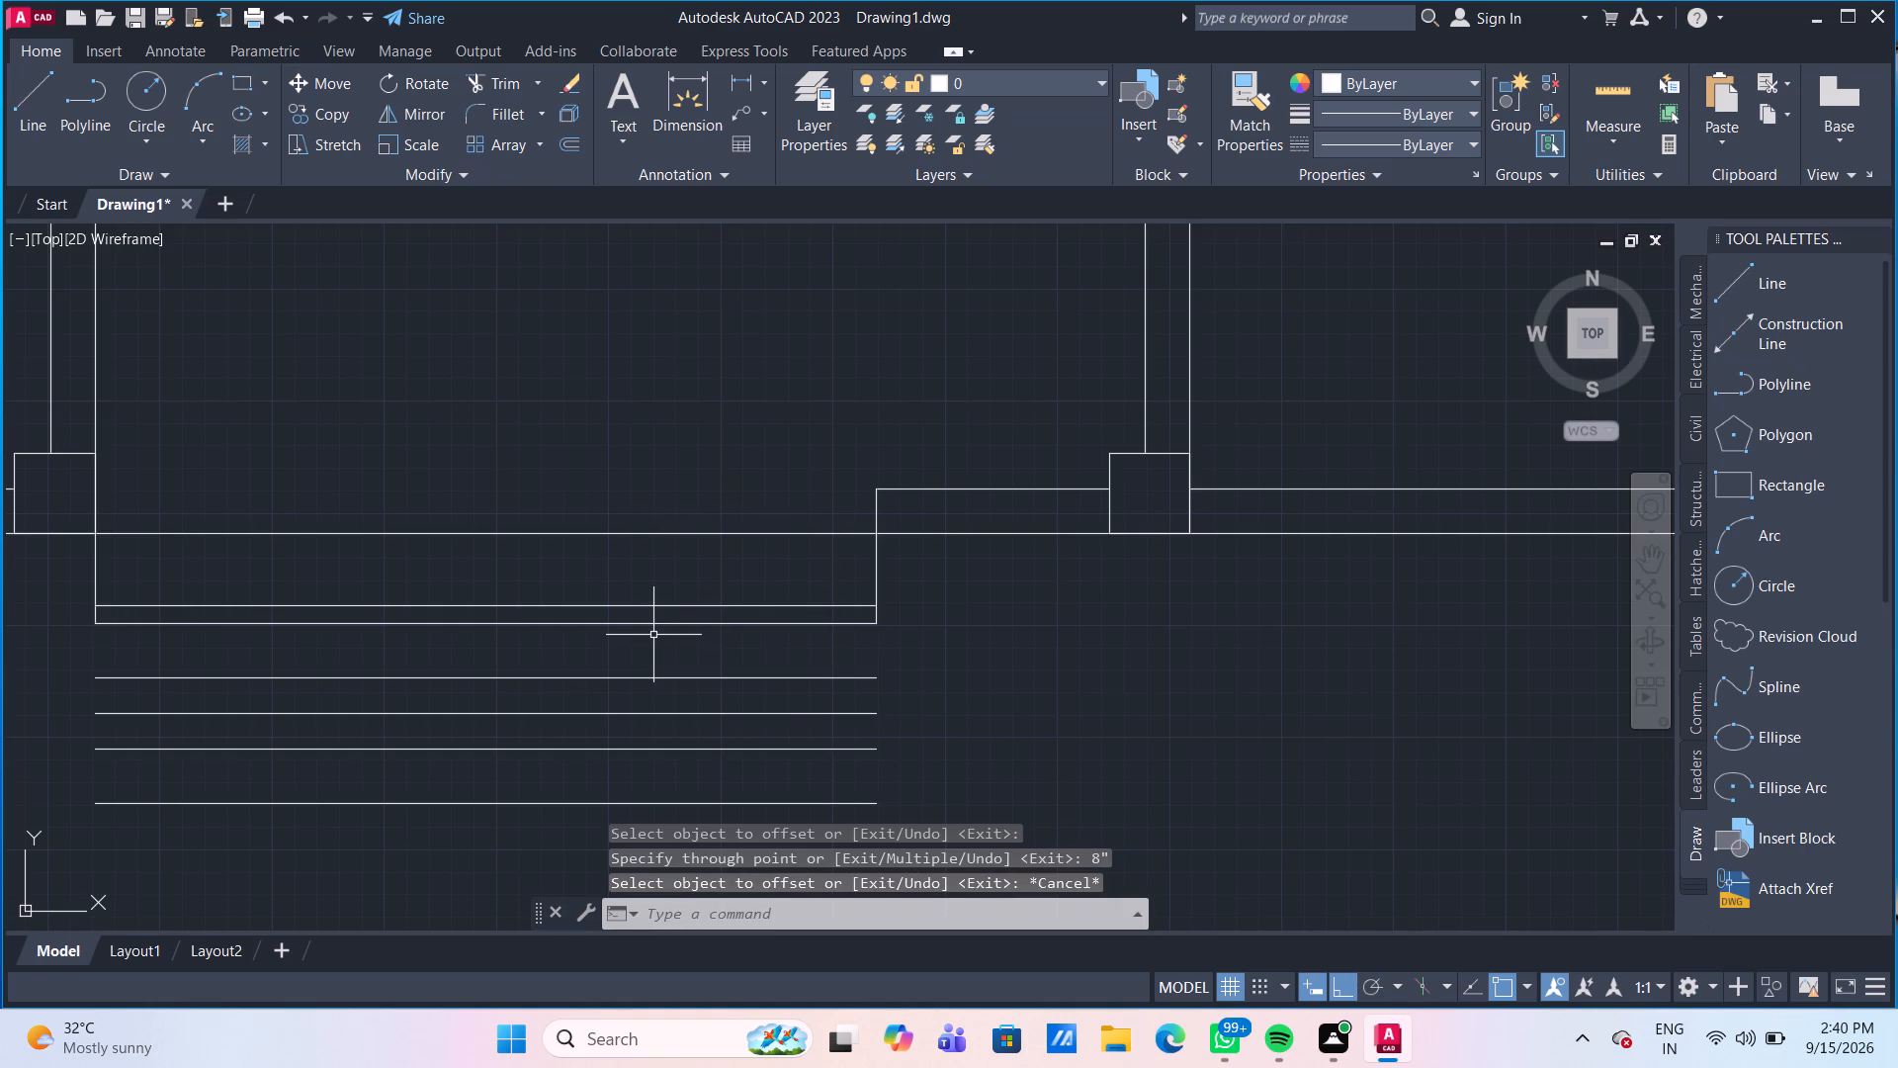
Delete the three leftover 10"-spaced step lines below the lower-middle room, keeping the lines spaced at 8".
click(650, 626)
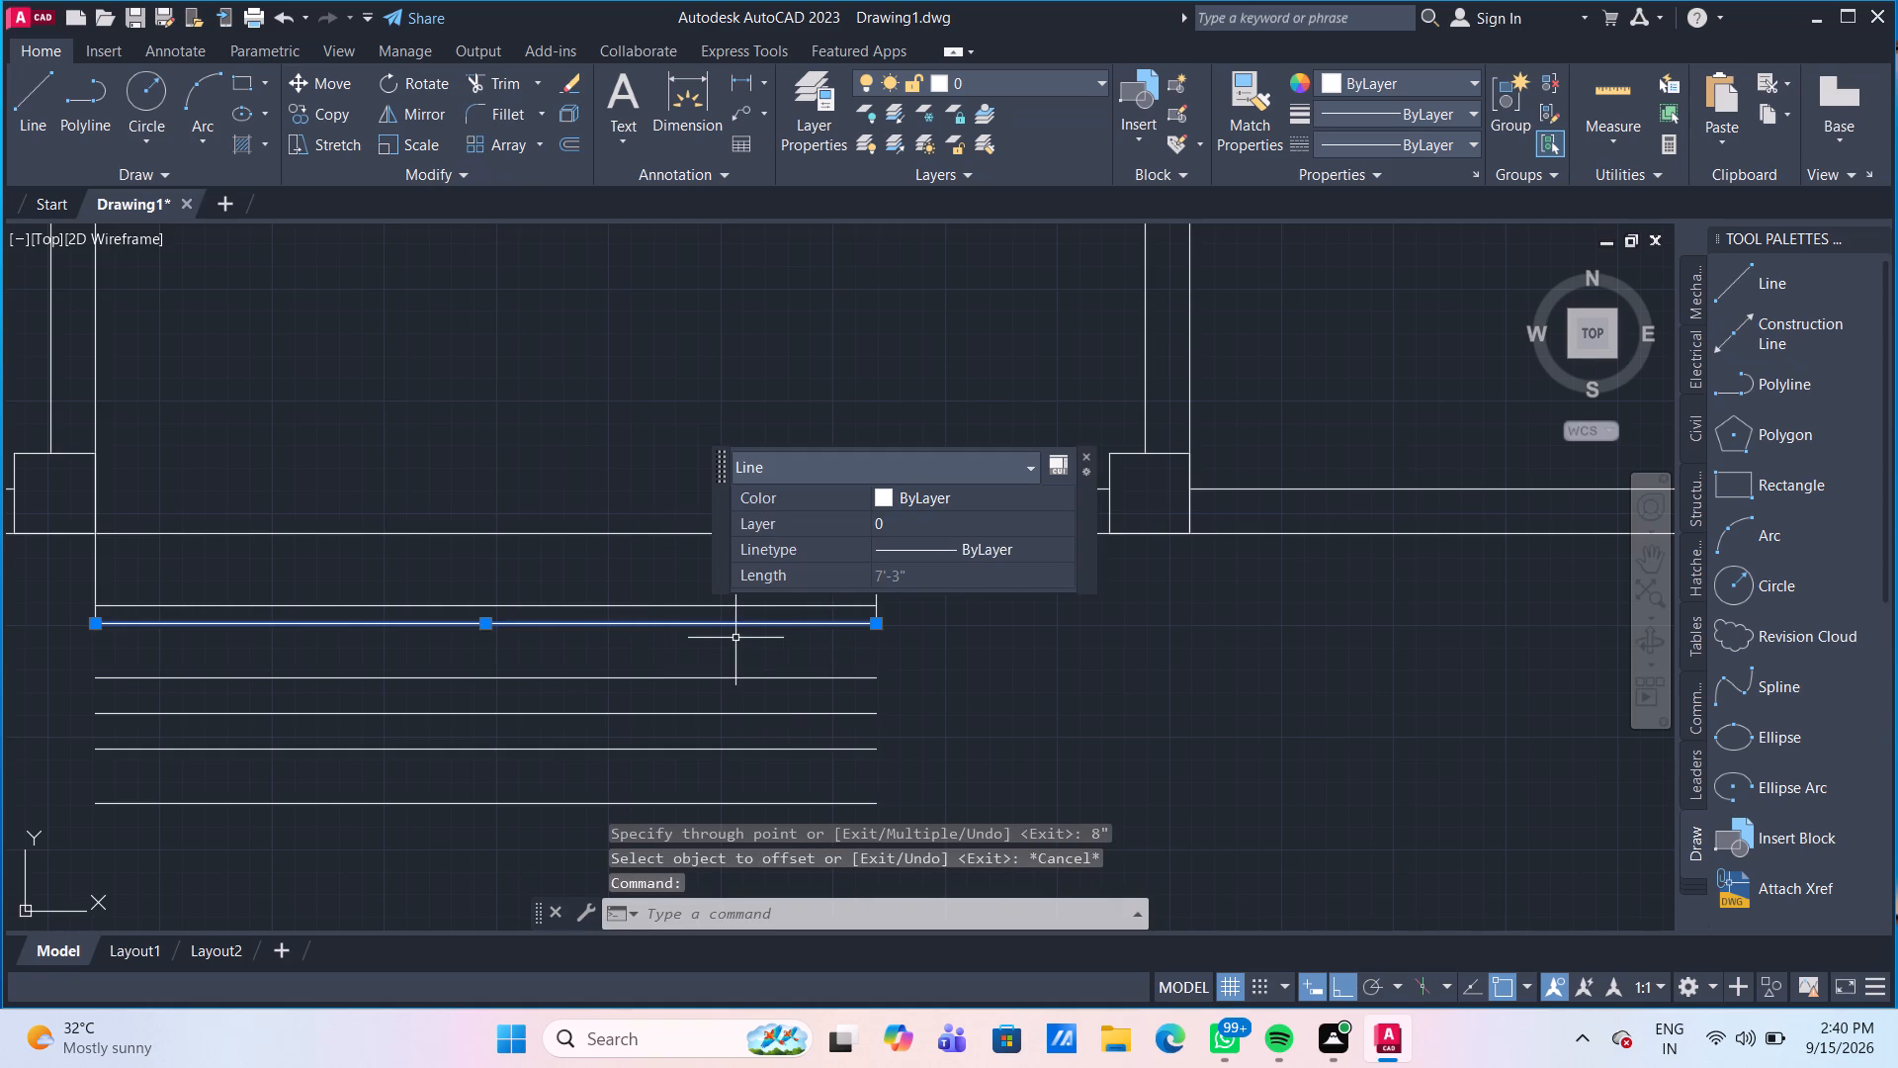
key(Delete)
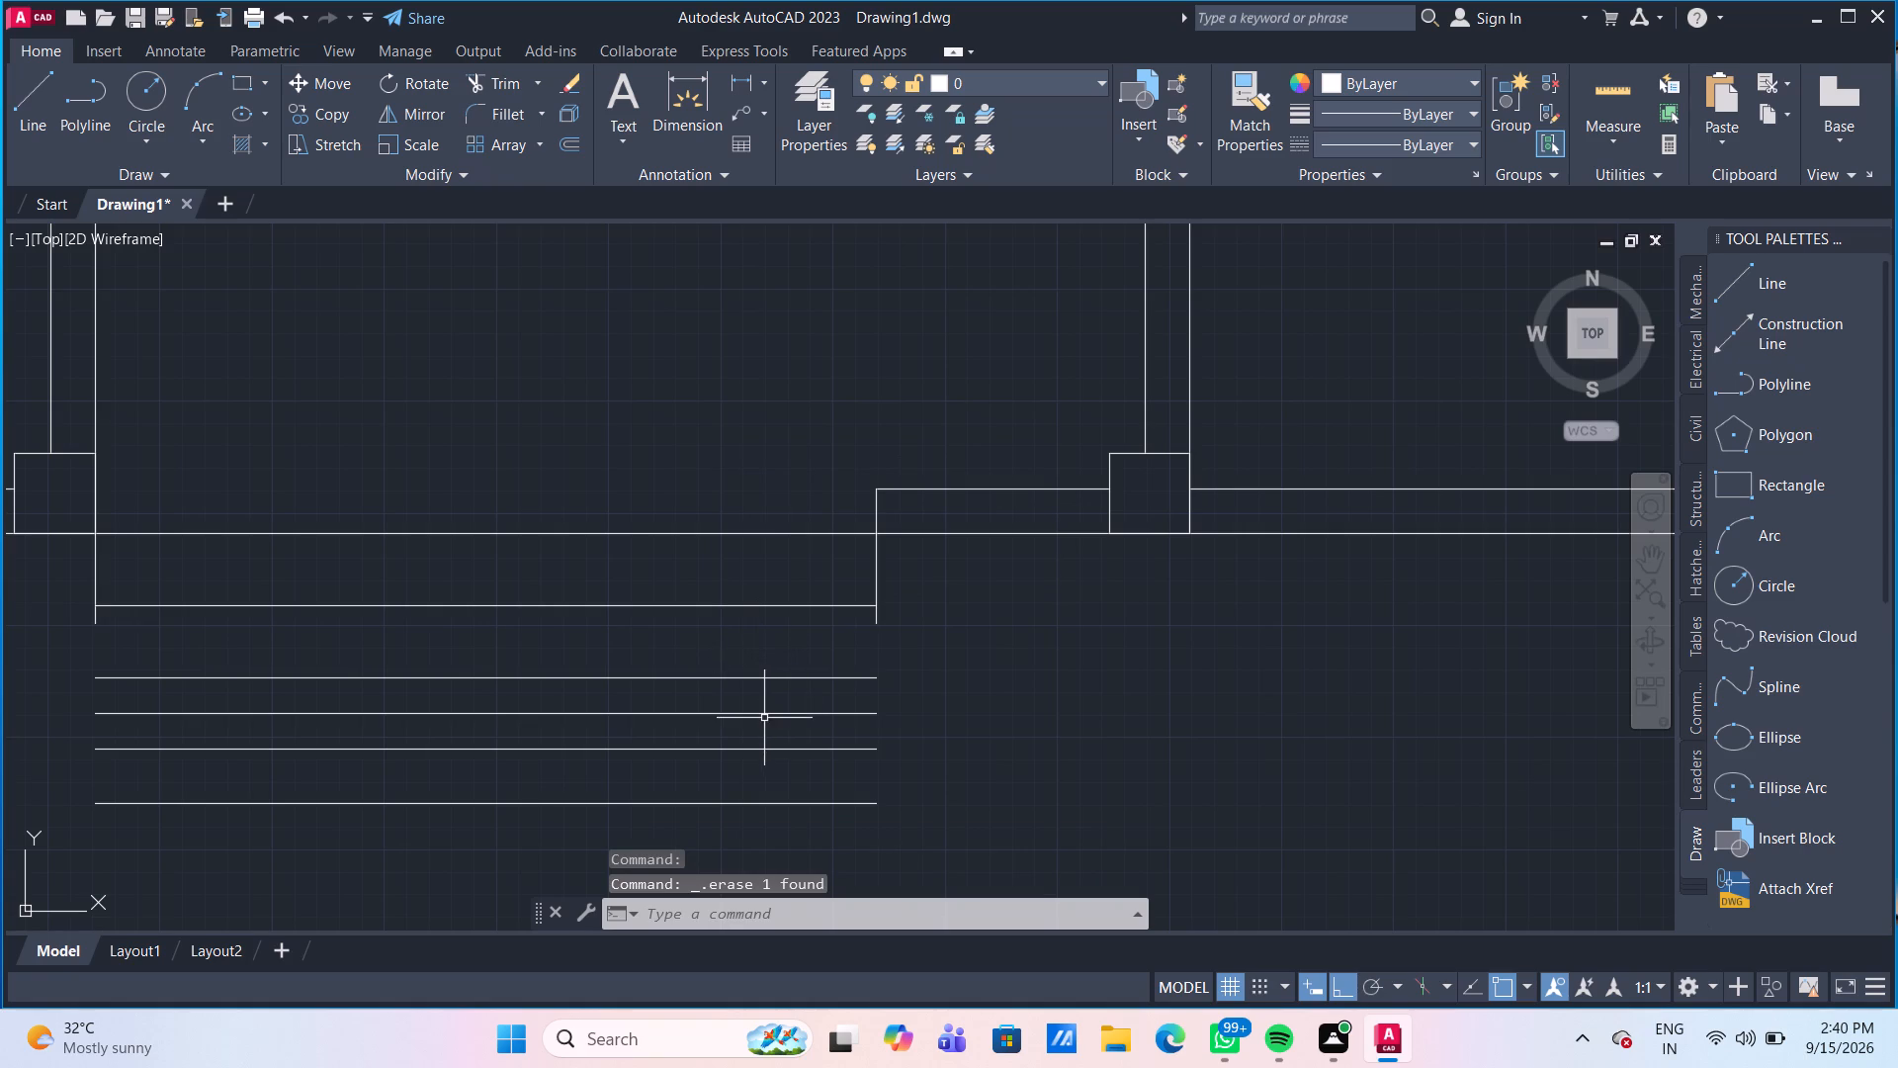
click(764, 713)
key(Delete)
scroll(868, 735, down, 2)
scroll(961, 797, down, 1)
scroll(911, 811, up, 2)
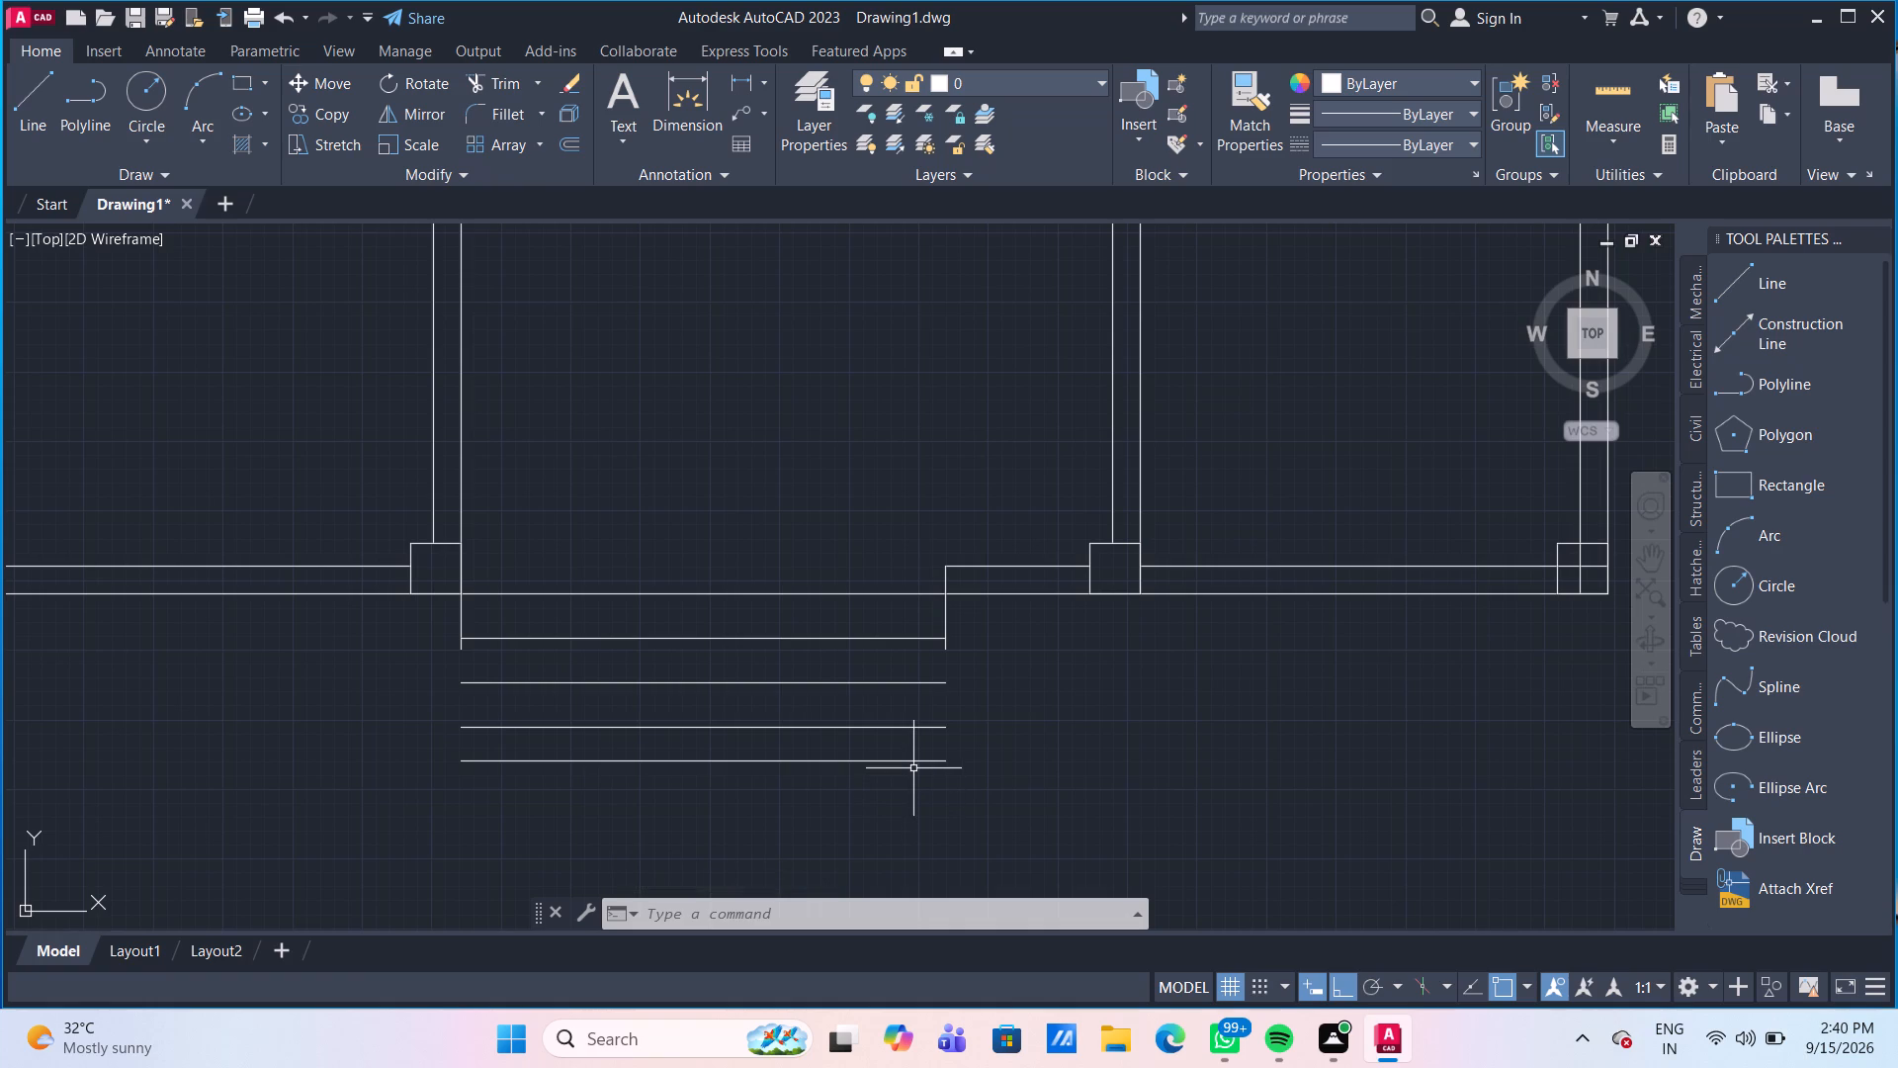
click(905, 759)
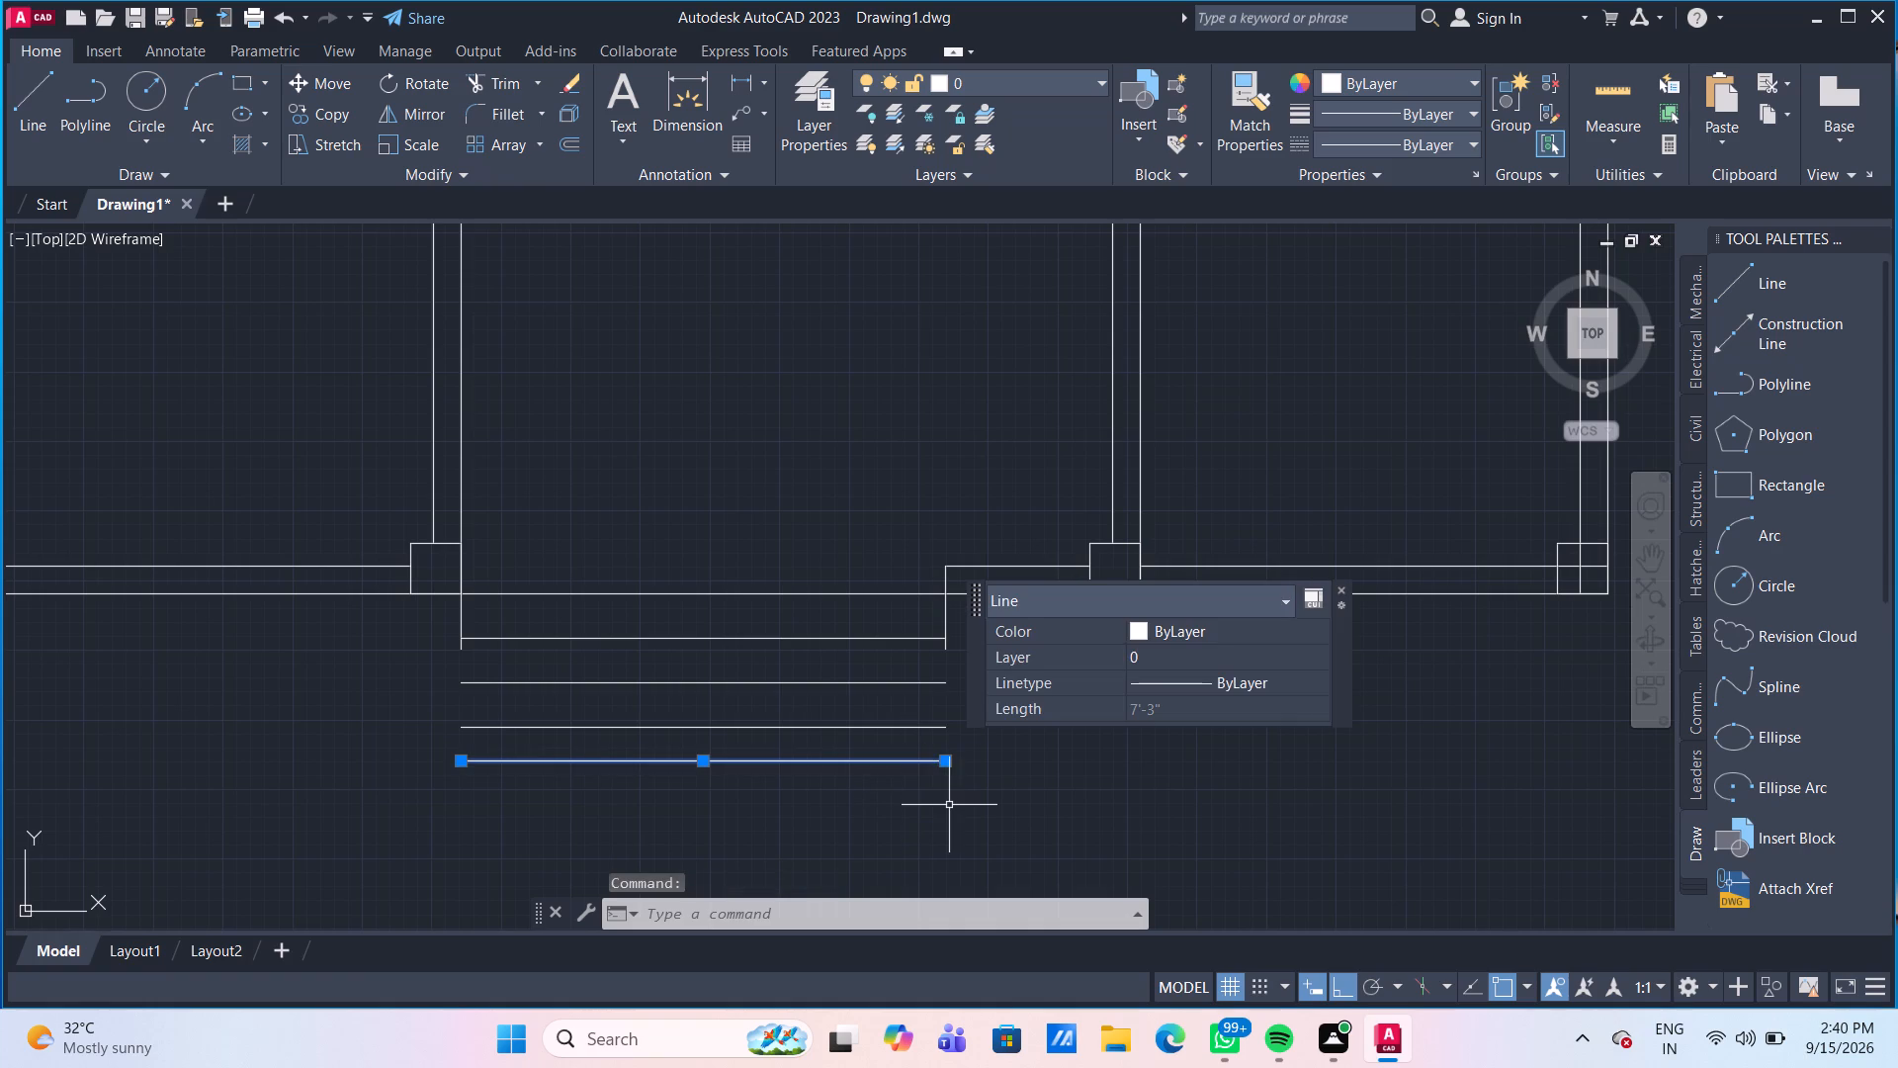
key(Delete)
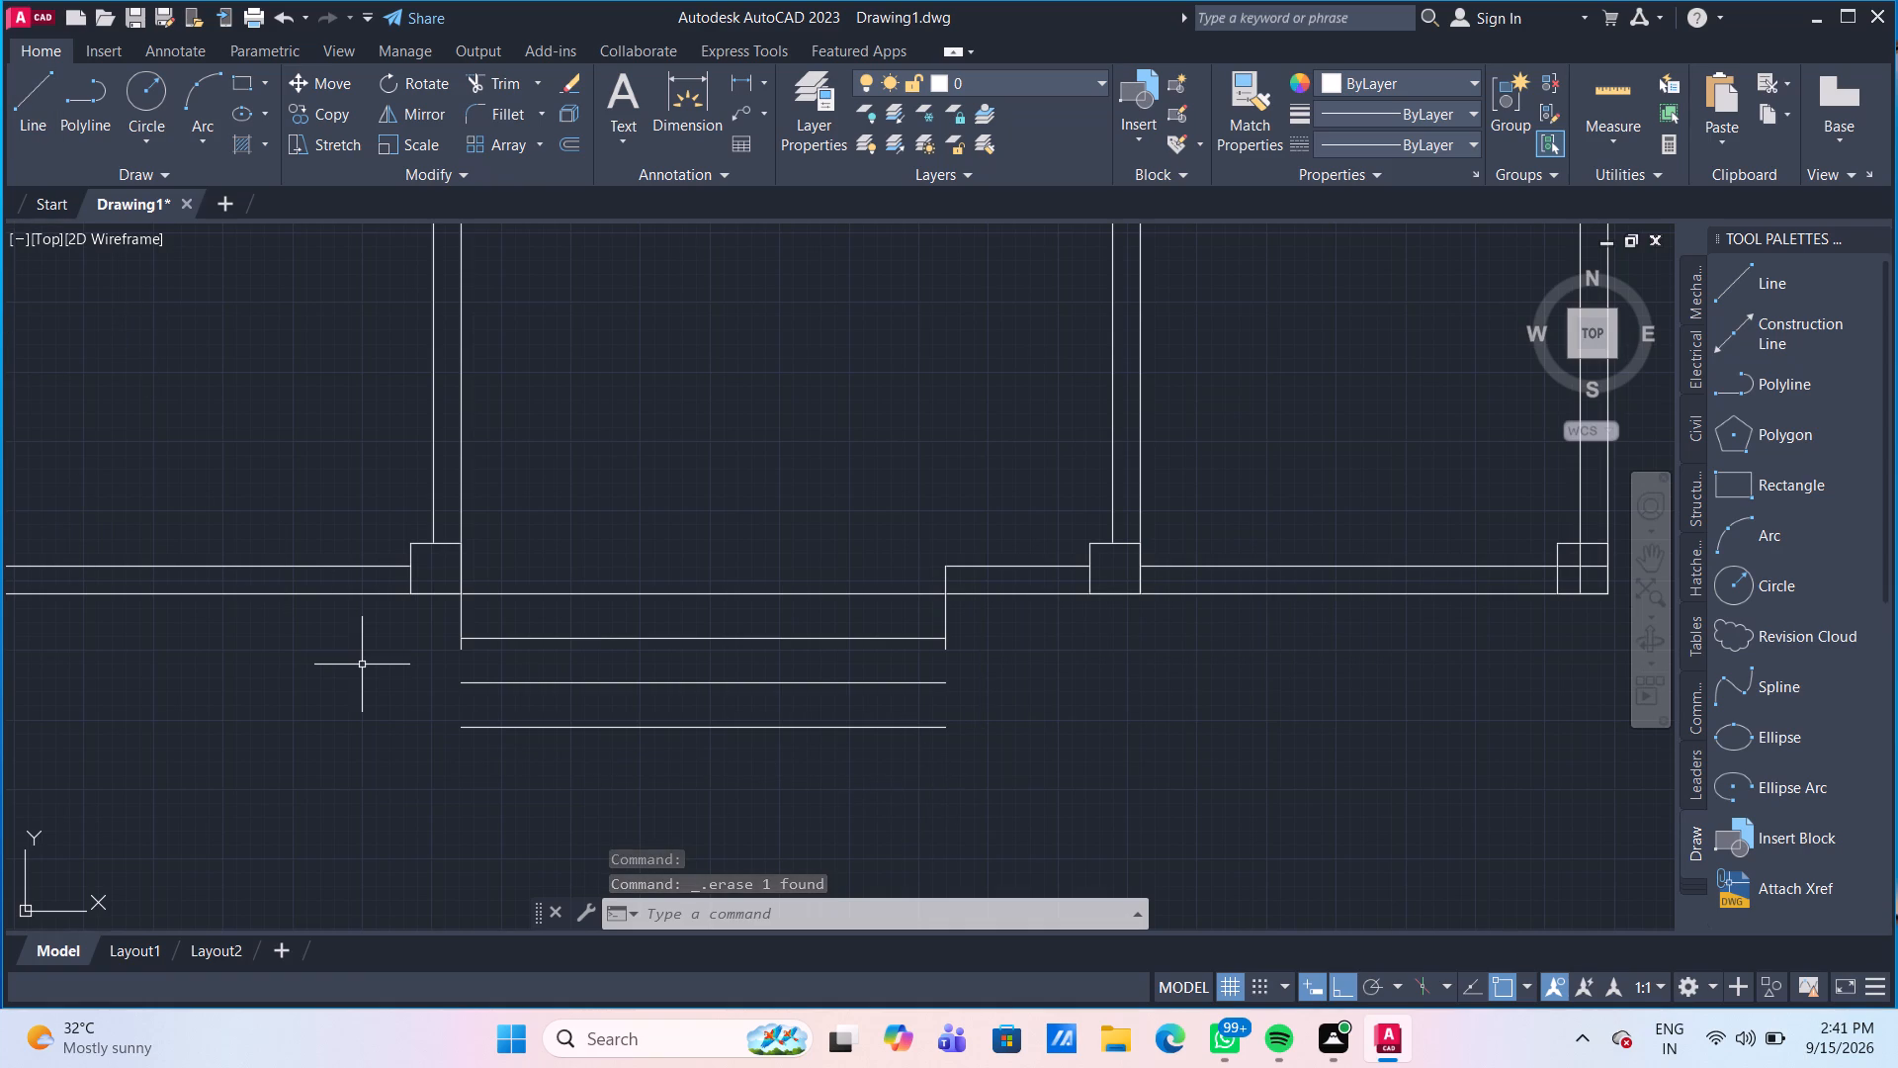
Extend both vertical side lines of the entrance steps down to the lowest step line.
key(e)
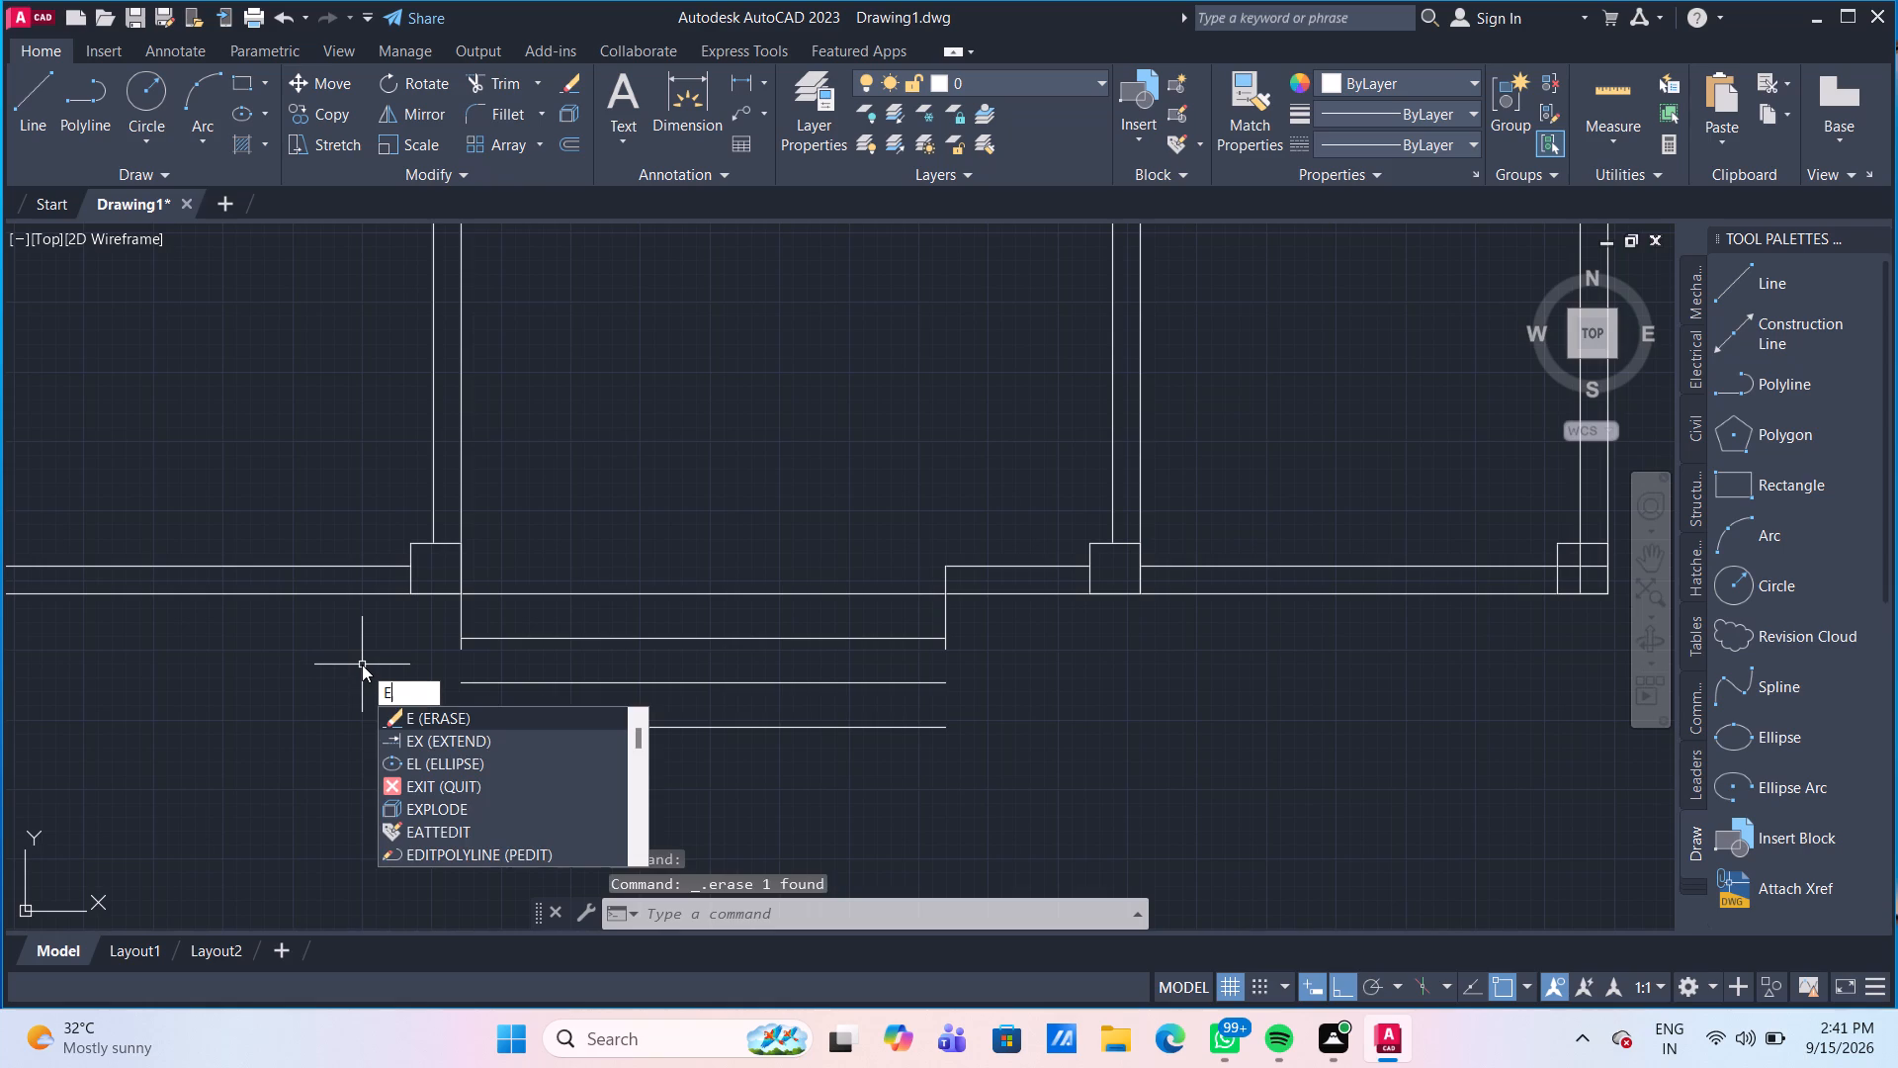
key(x)
key(Return)
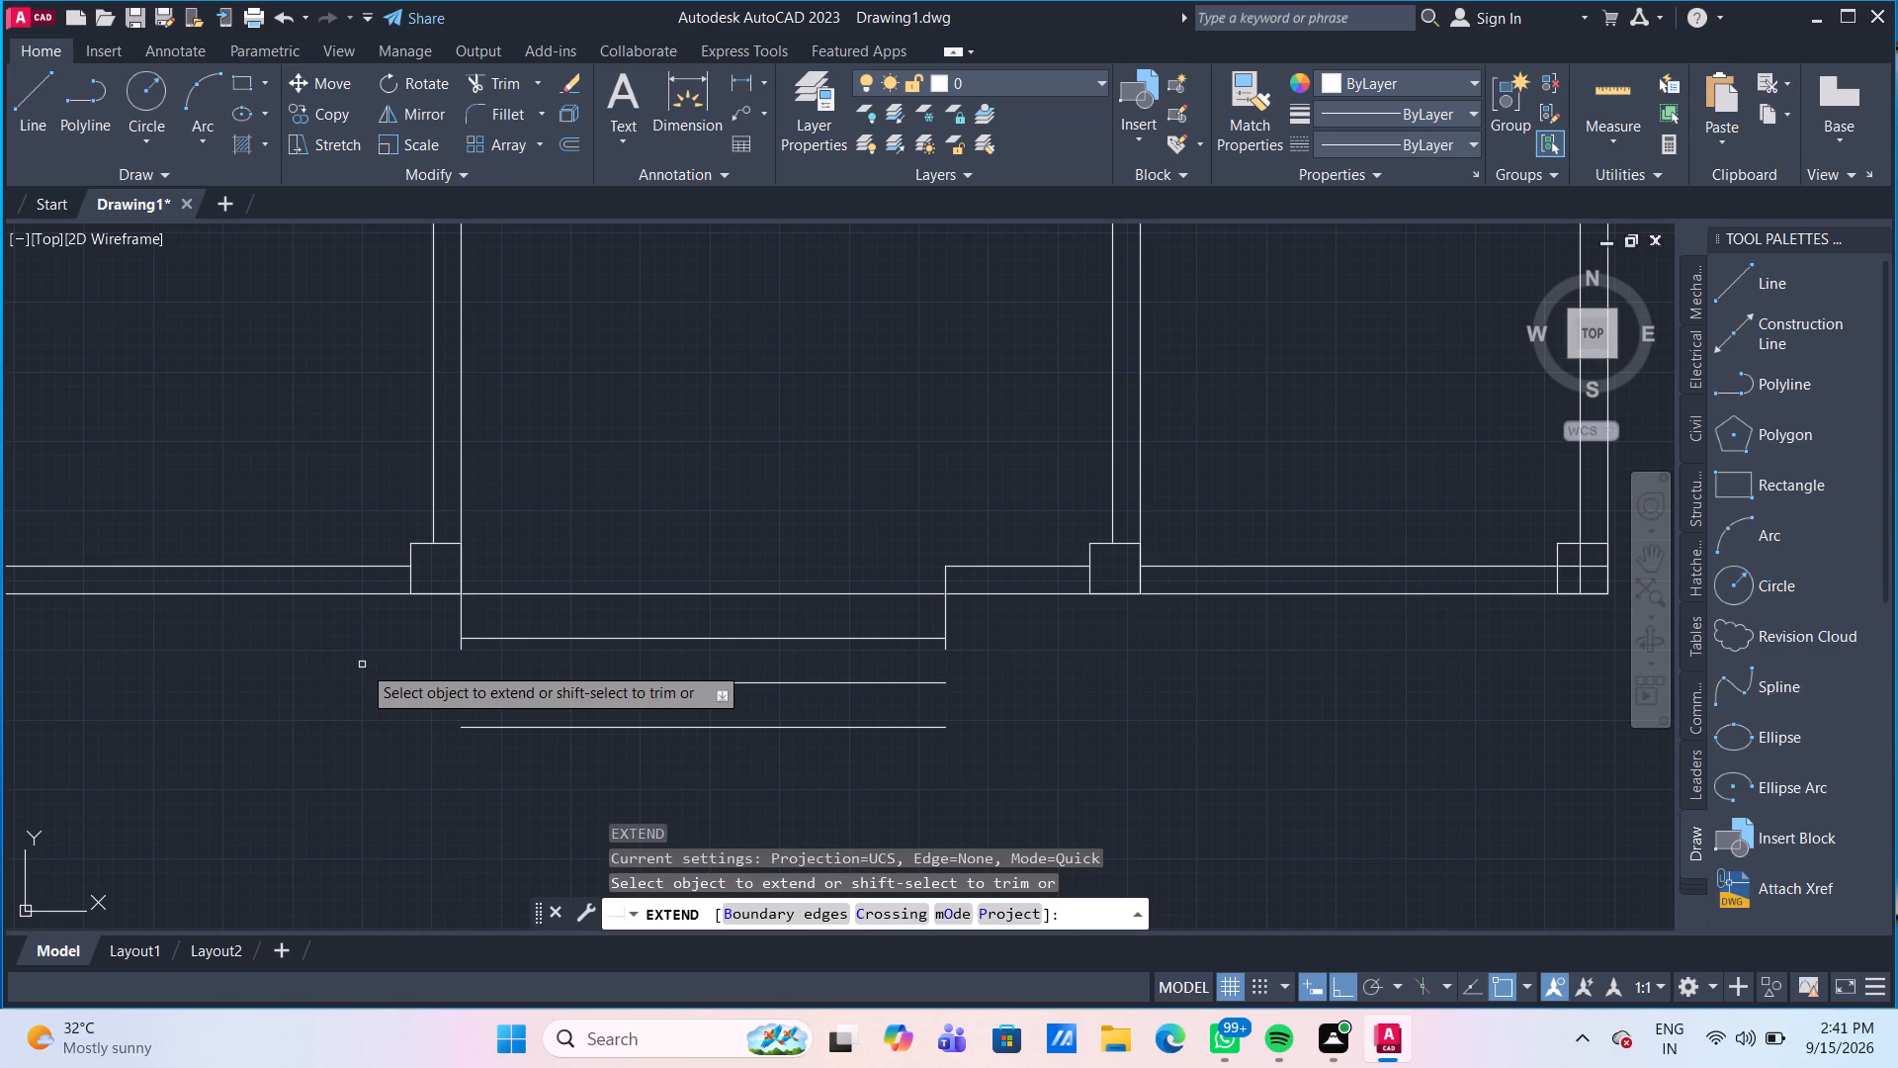
click(463, 652)
click(458, 669)
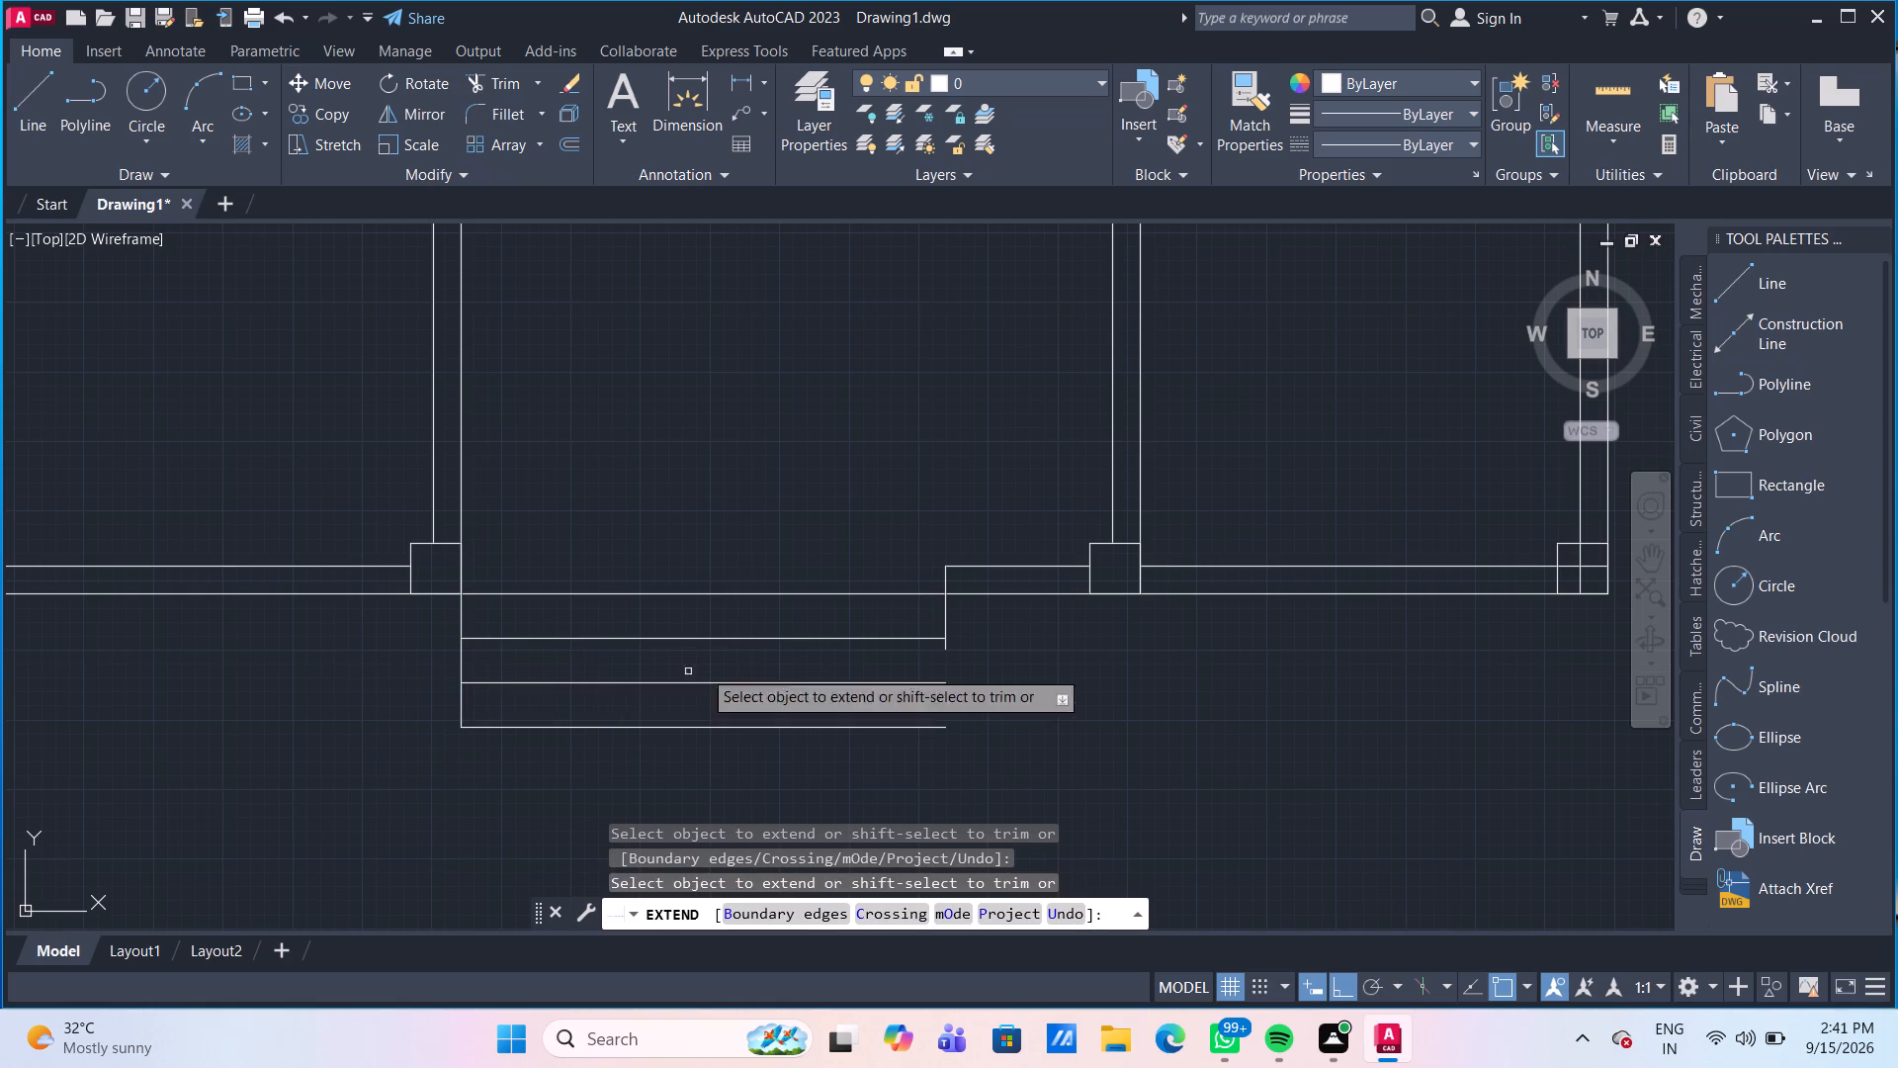
click(946, 615)
drag(944, 643, 946, 652)
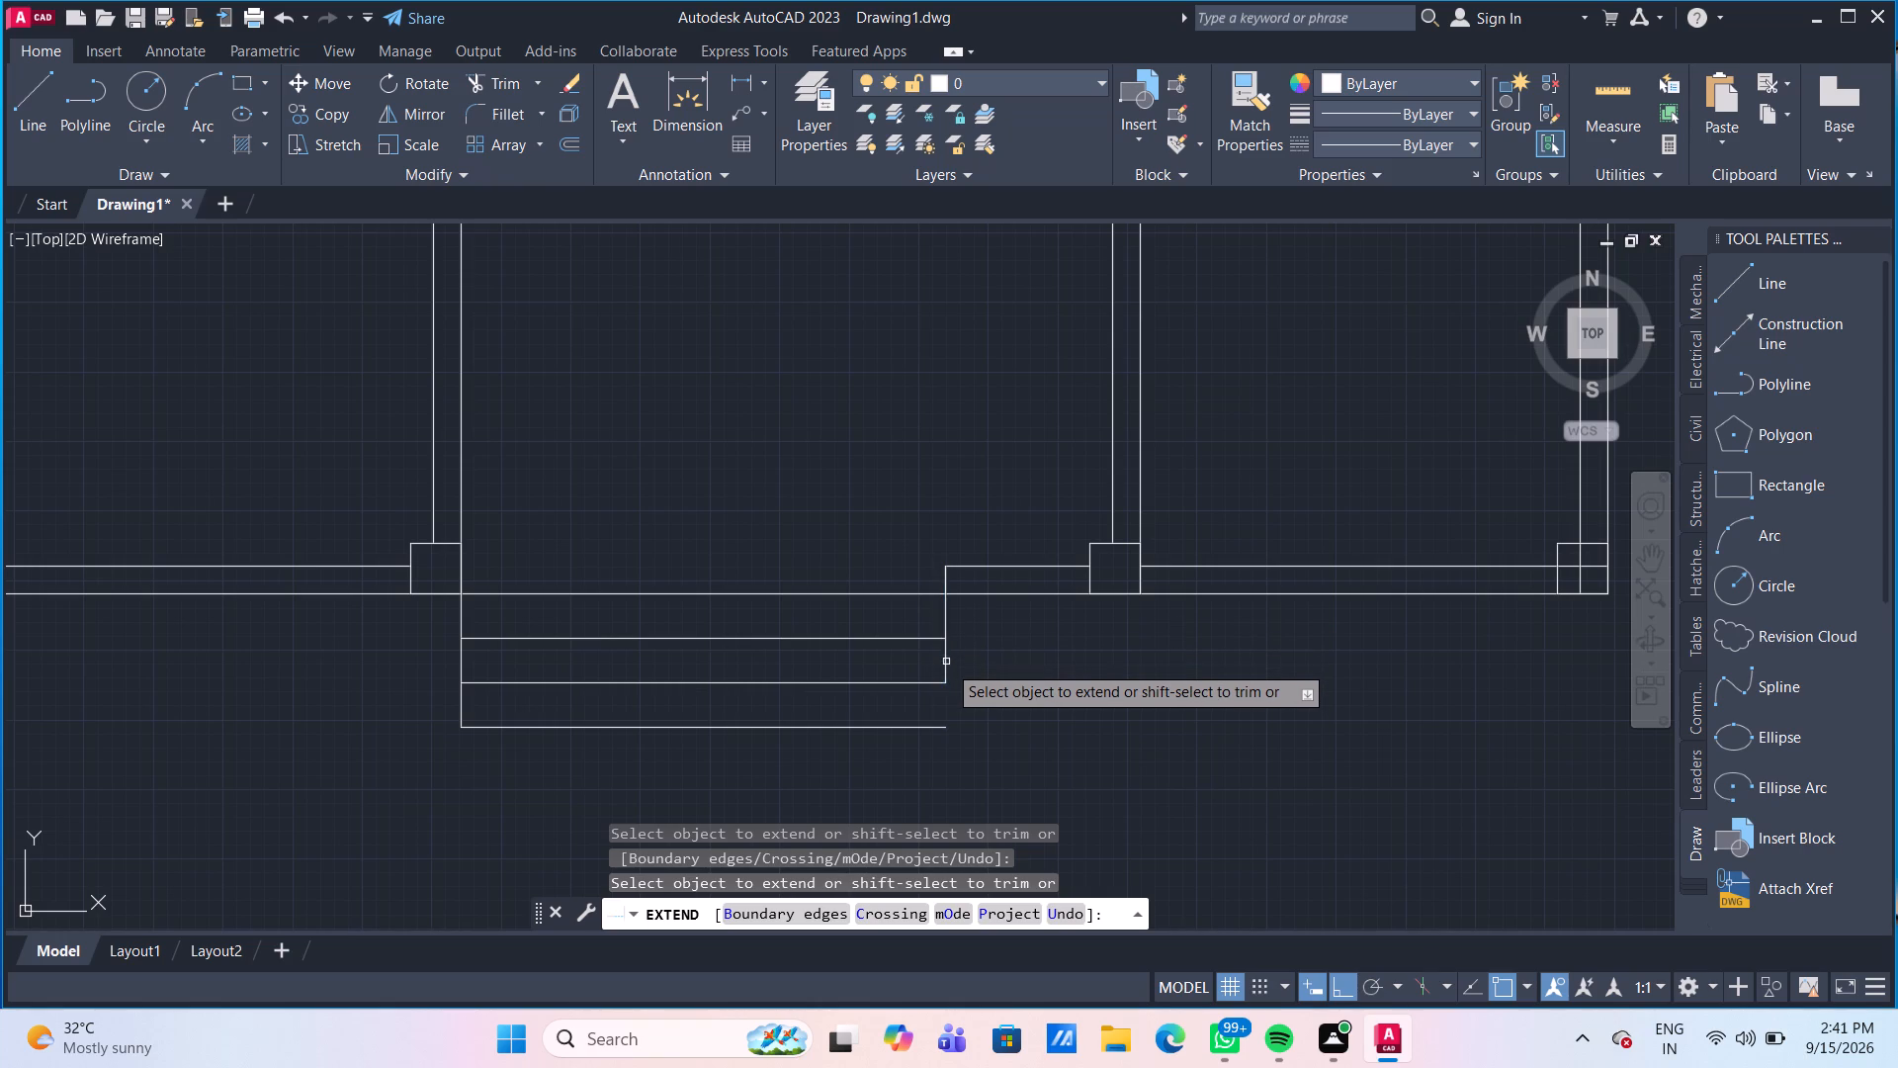
click(947, 664)
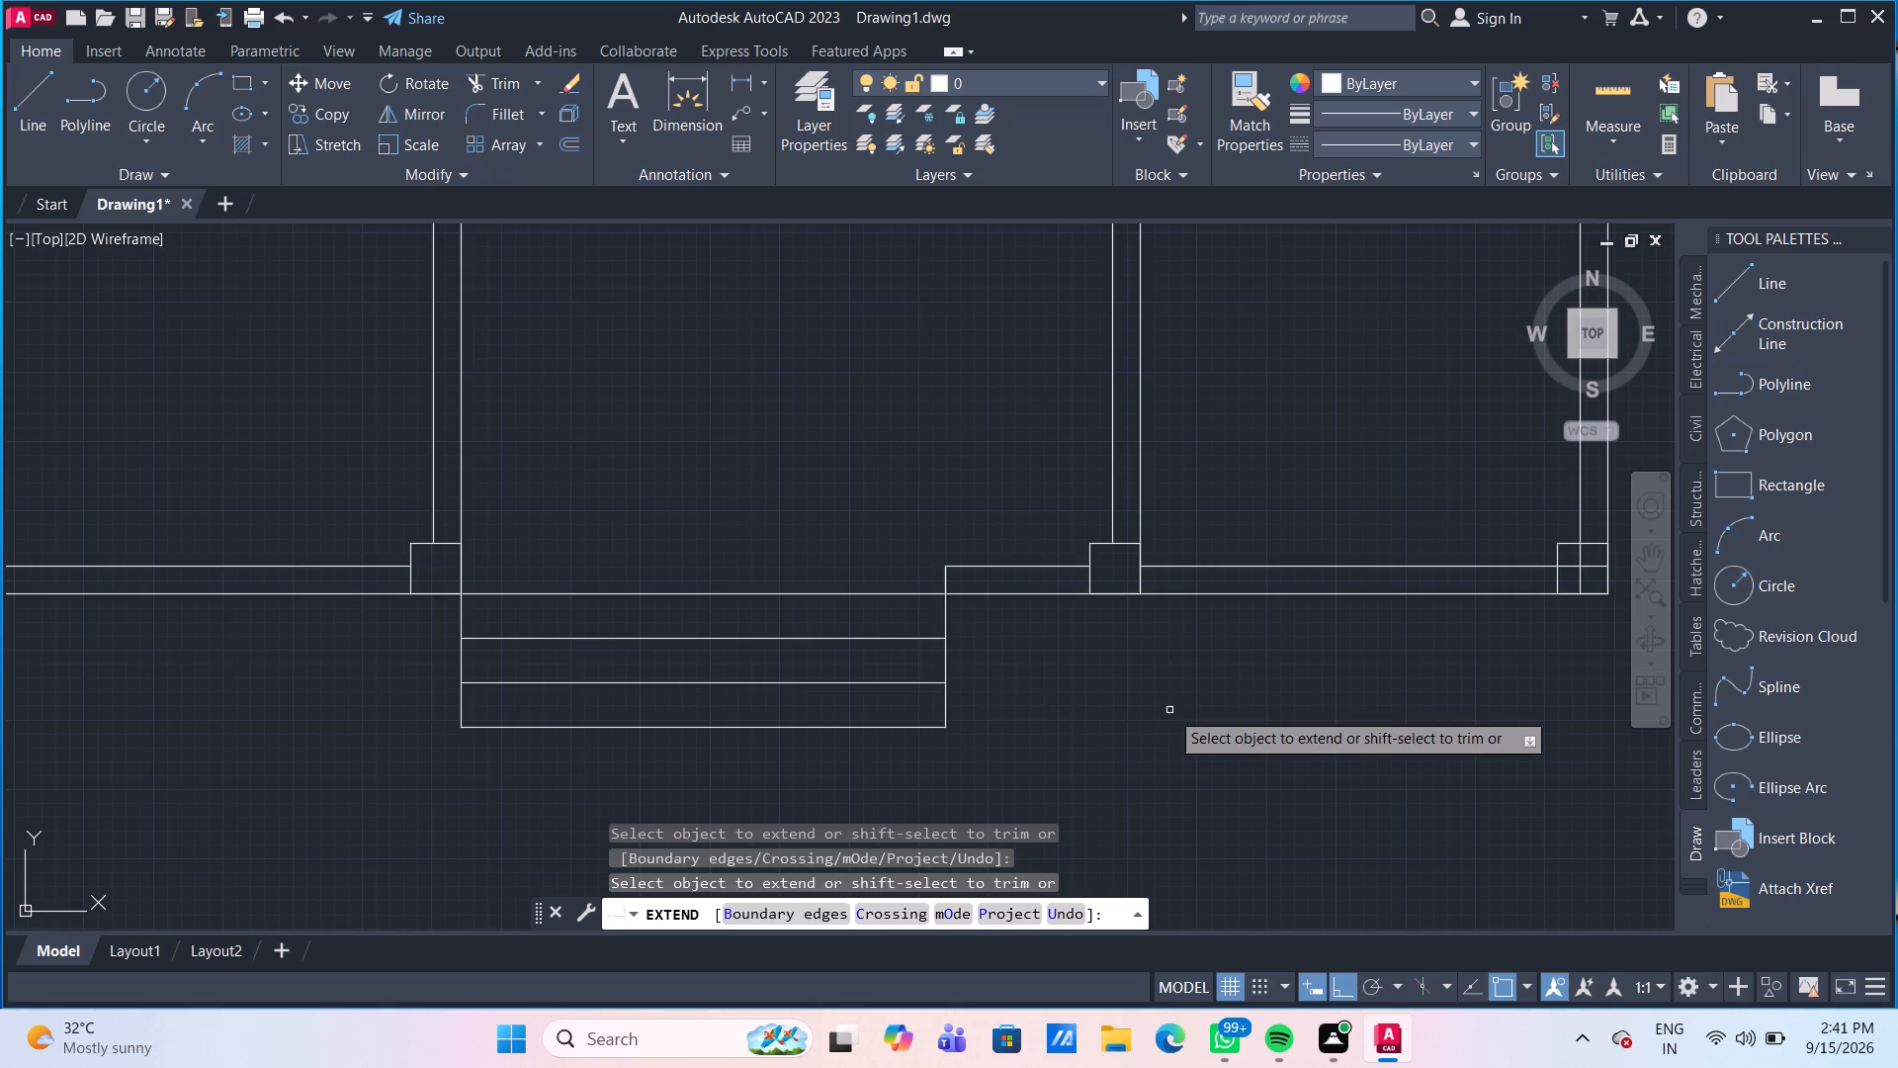
key(Escape)
Draw an outline below the lower-right room: 1'-4" down from its left junction square's lower-right corner, 6'-7" across, and back up to the wall.
scroll(1169, 710, down, 2)
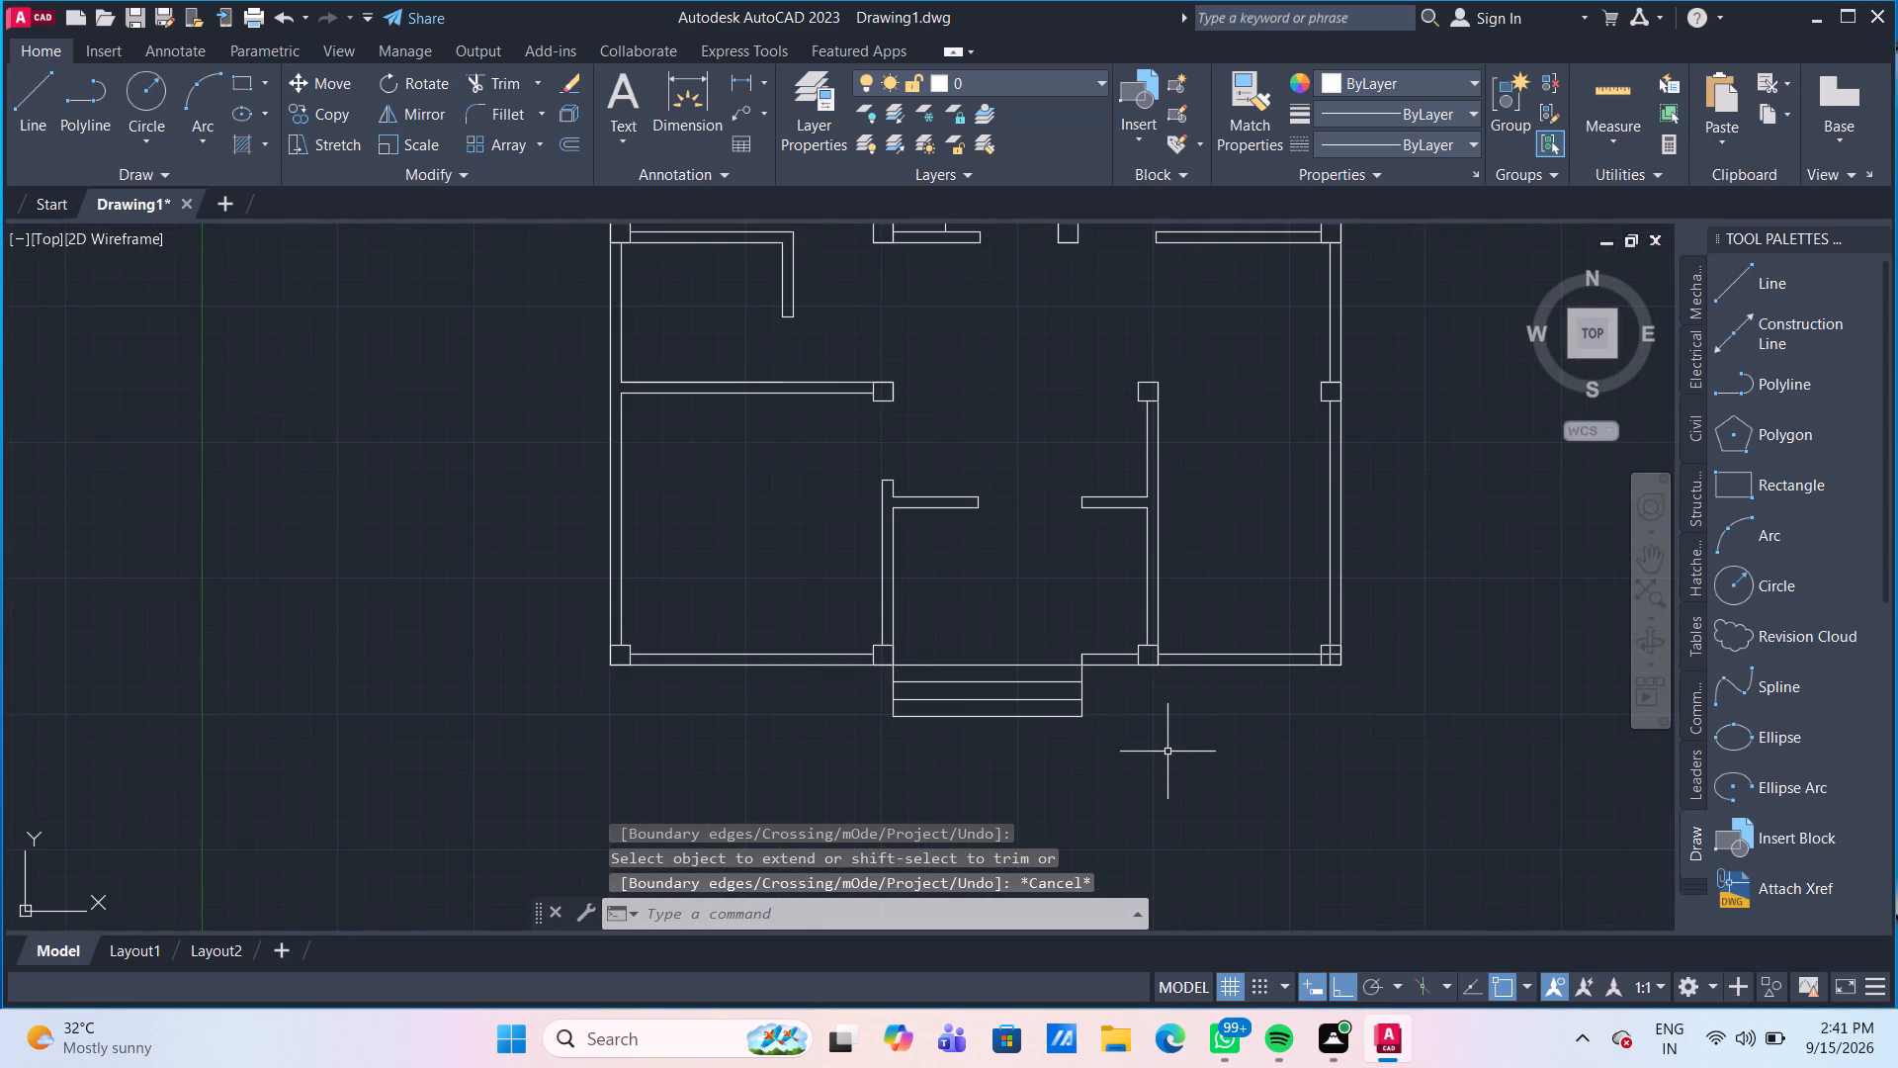
scroll(1166, 751, up, 1)
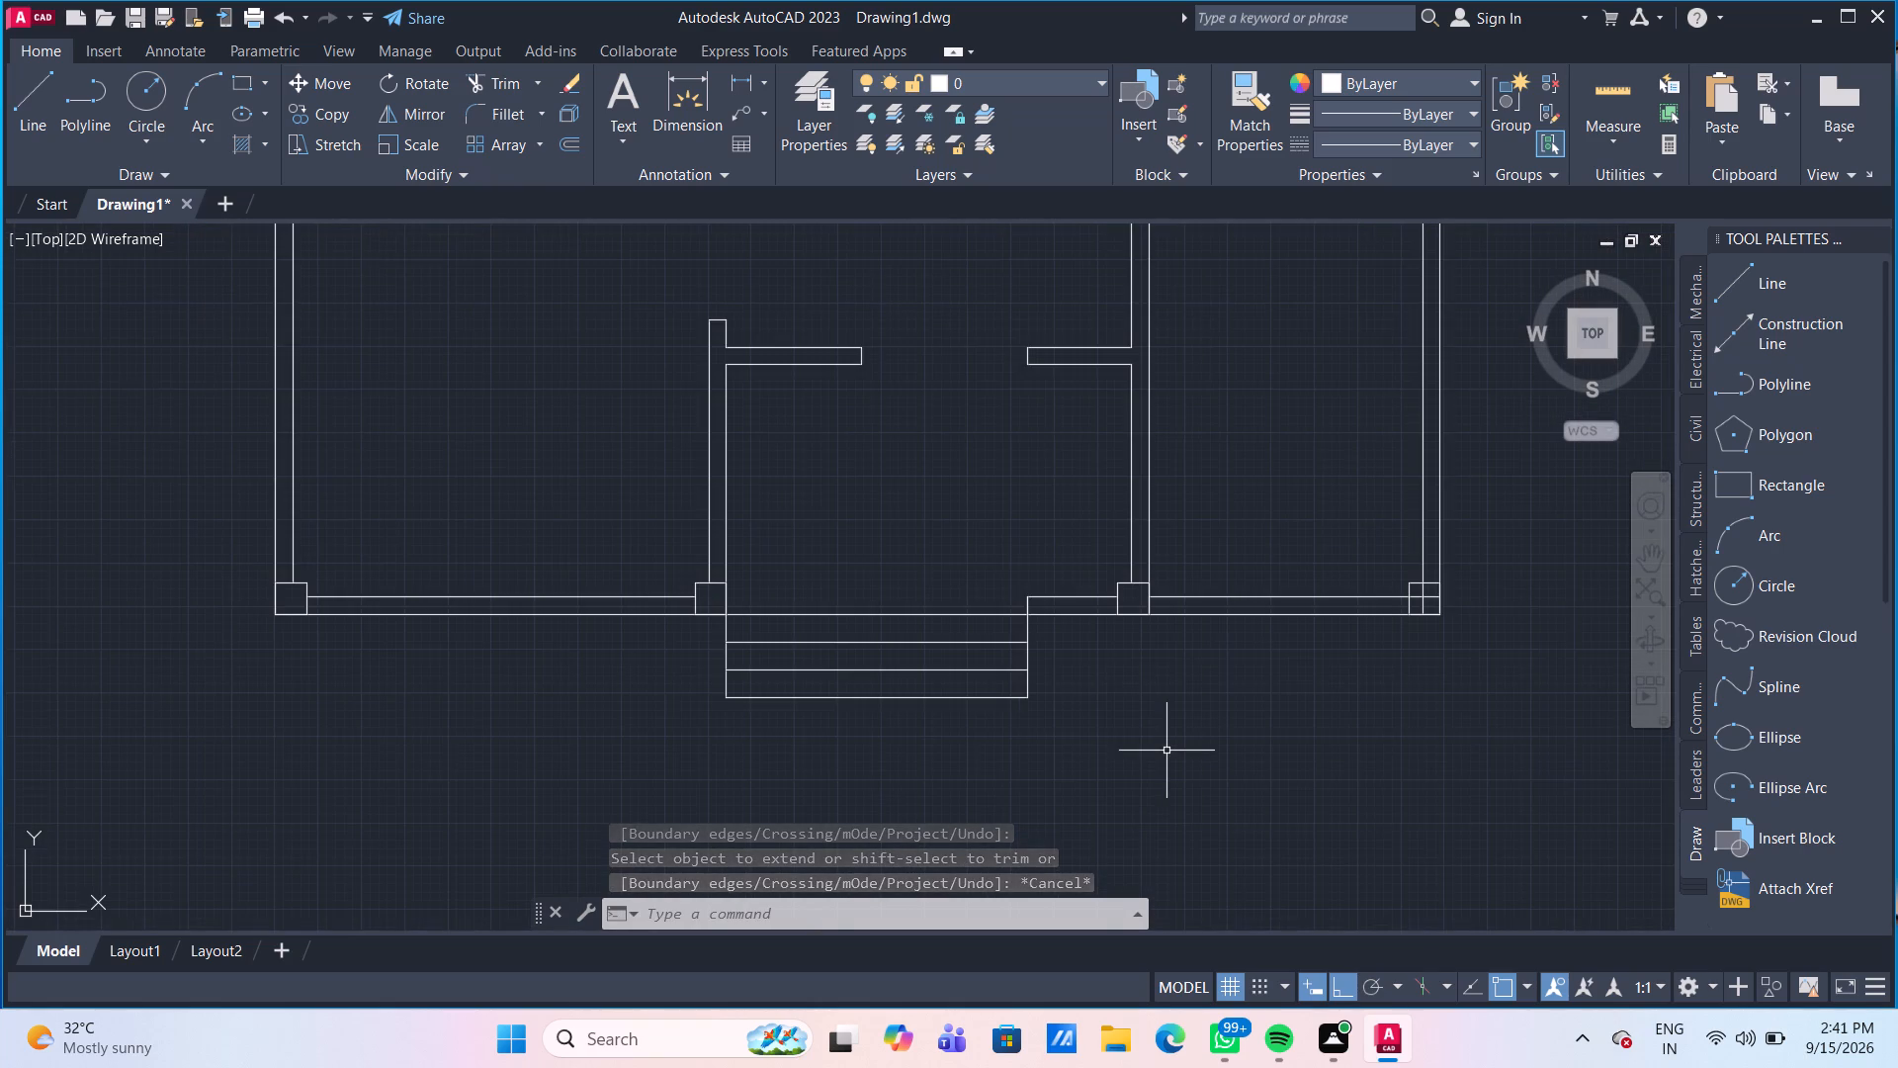
scroll(1166, 751, down, 1)
middle_drag(1142, 751, 1061, 785)
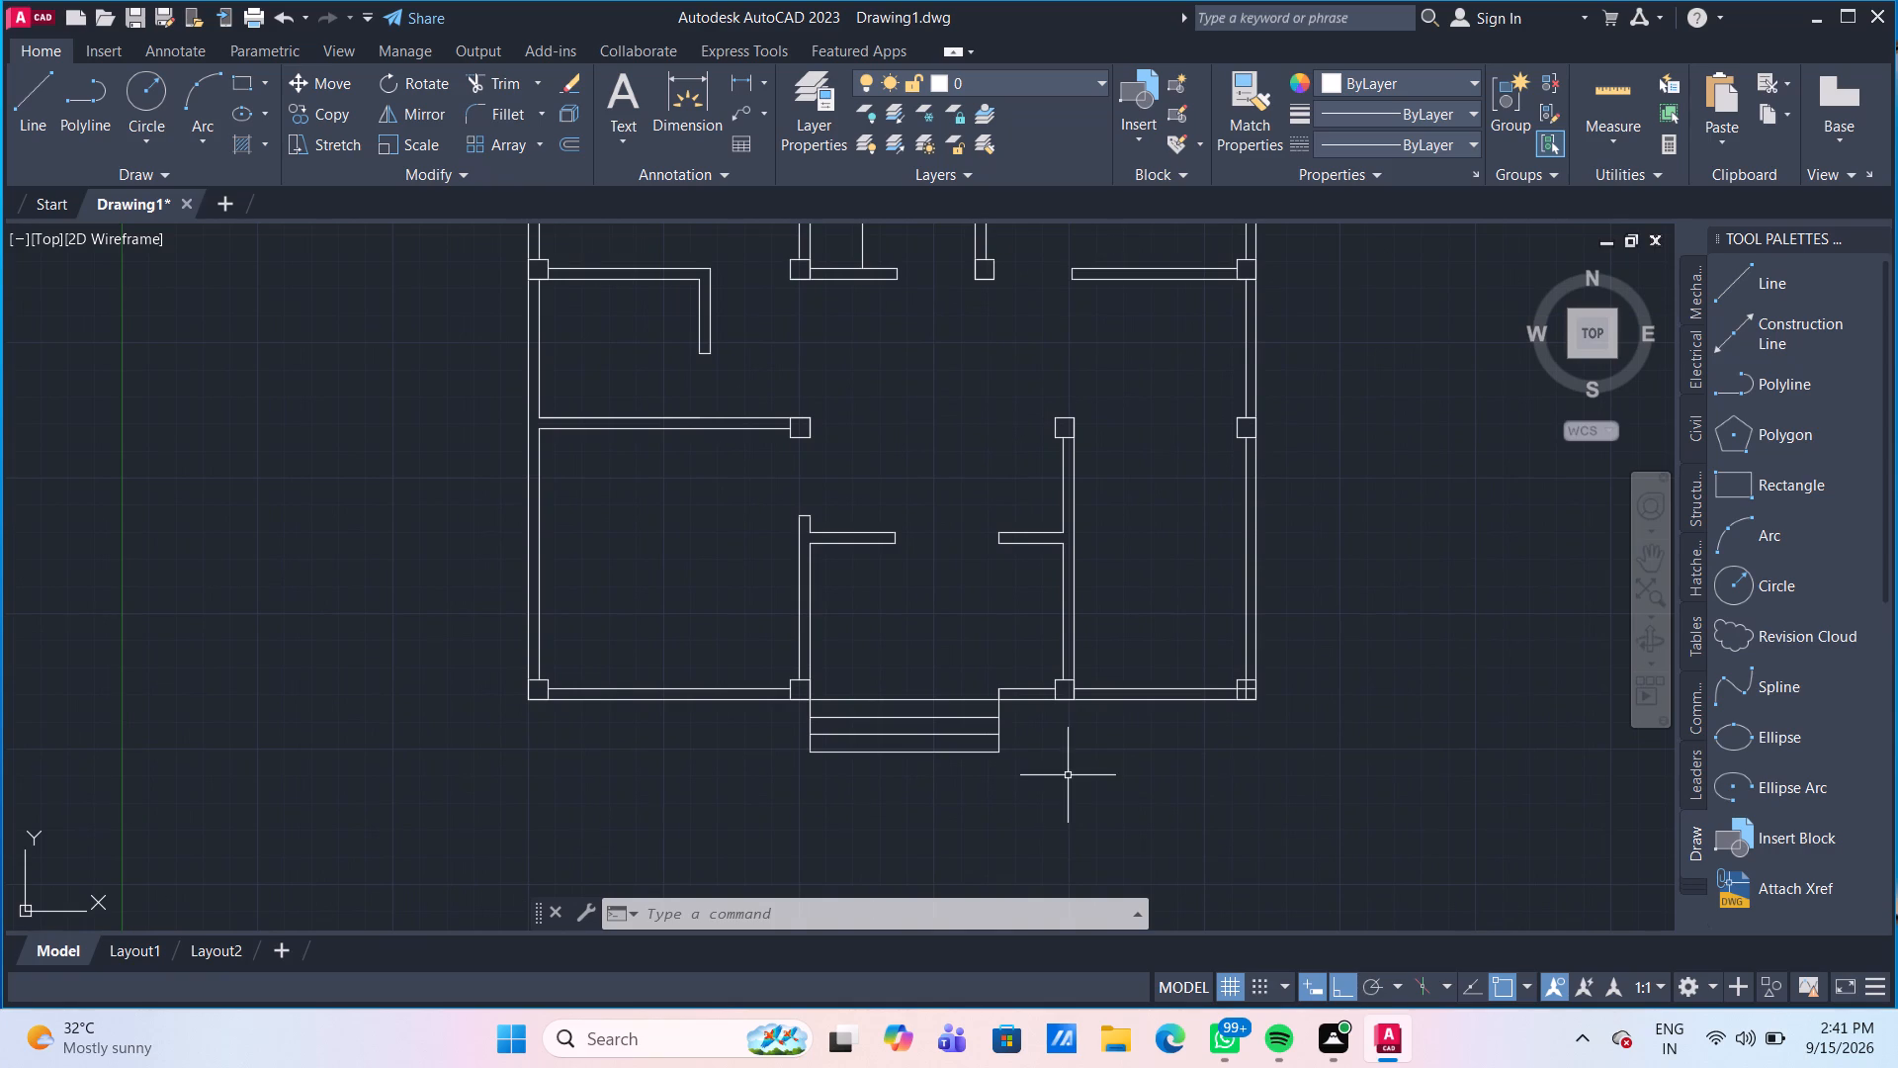
scroll(1071, 770, up, 3)
scroll(1061, 683, down, 1)
middle_drag(1001, 674, 787, 626)
click(29, 78)
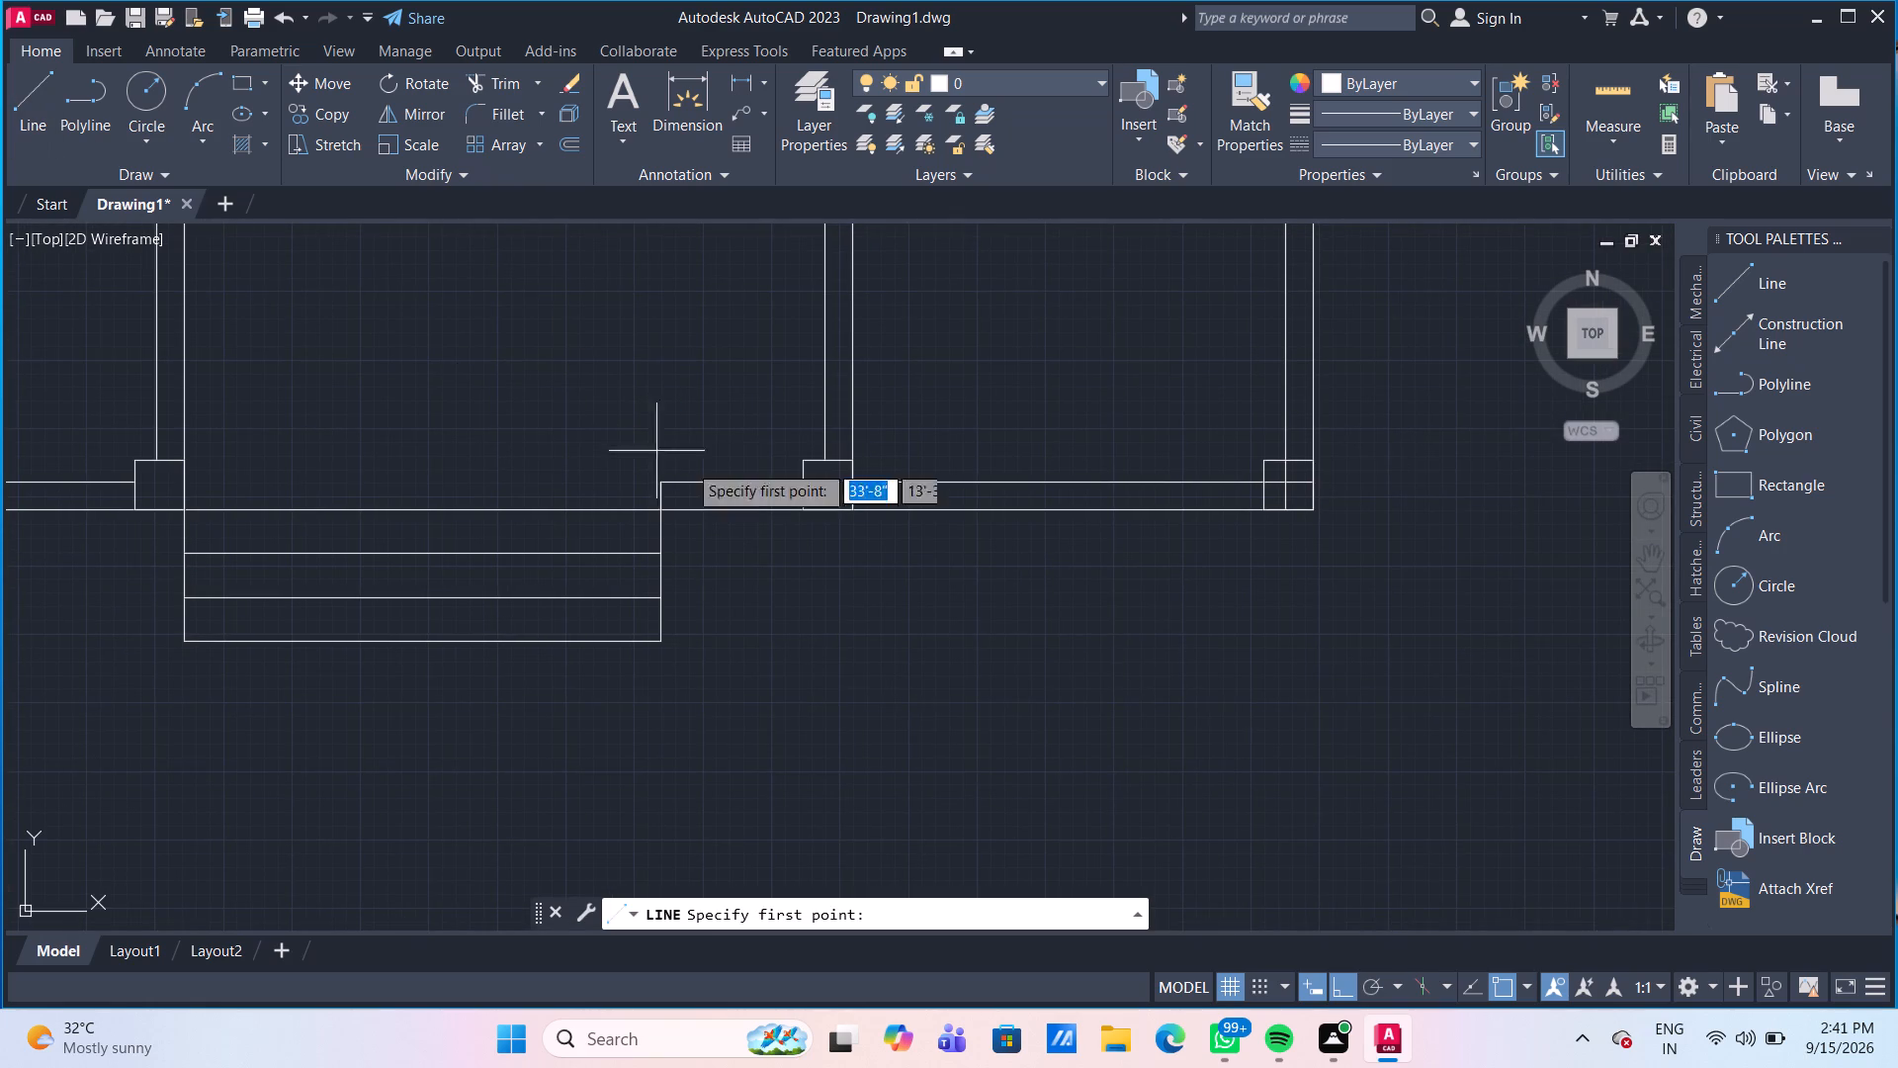
click(859, 514)
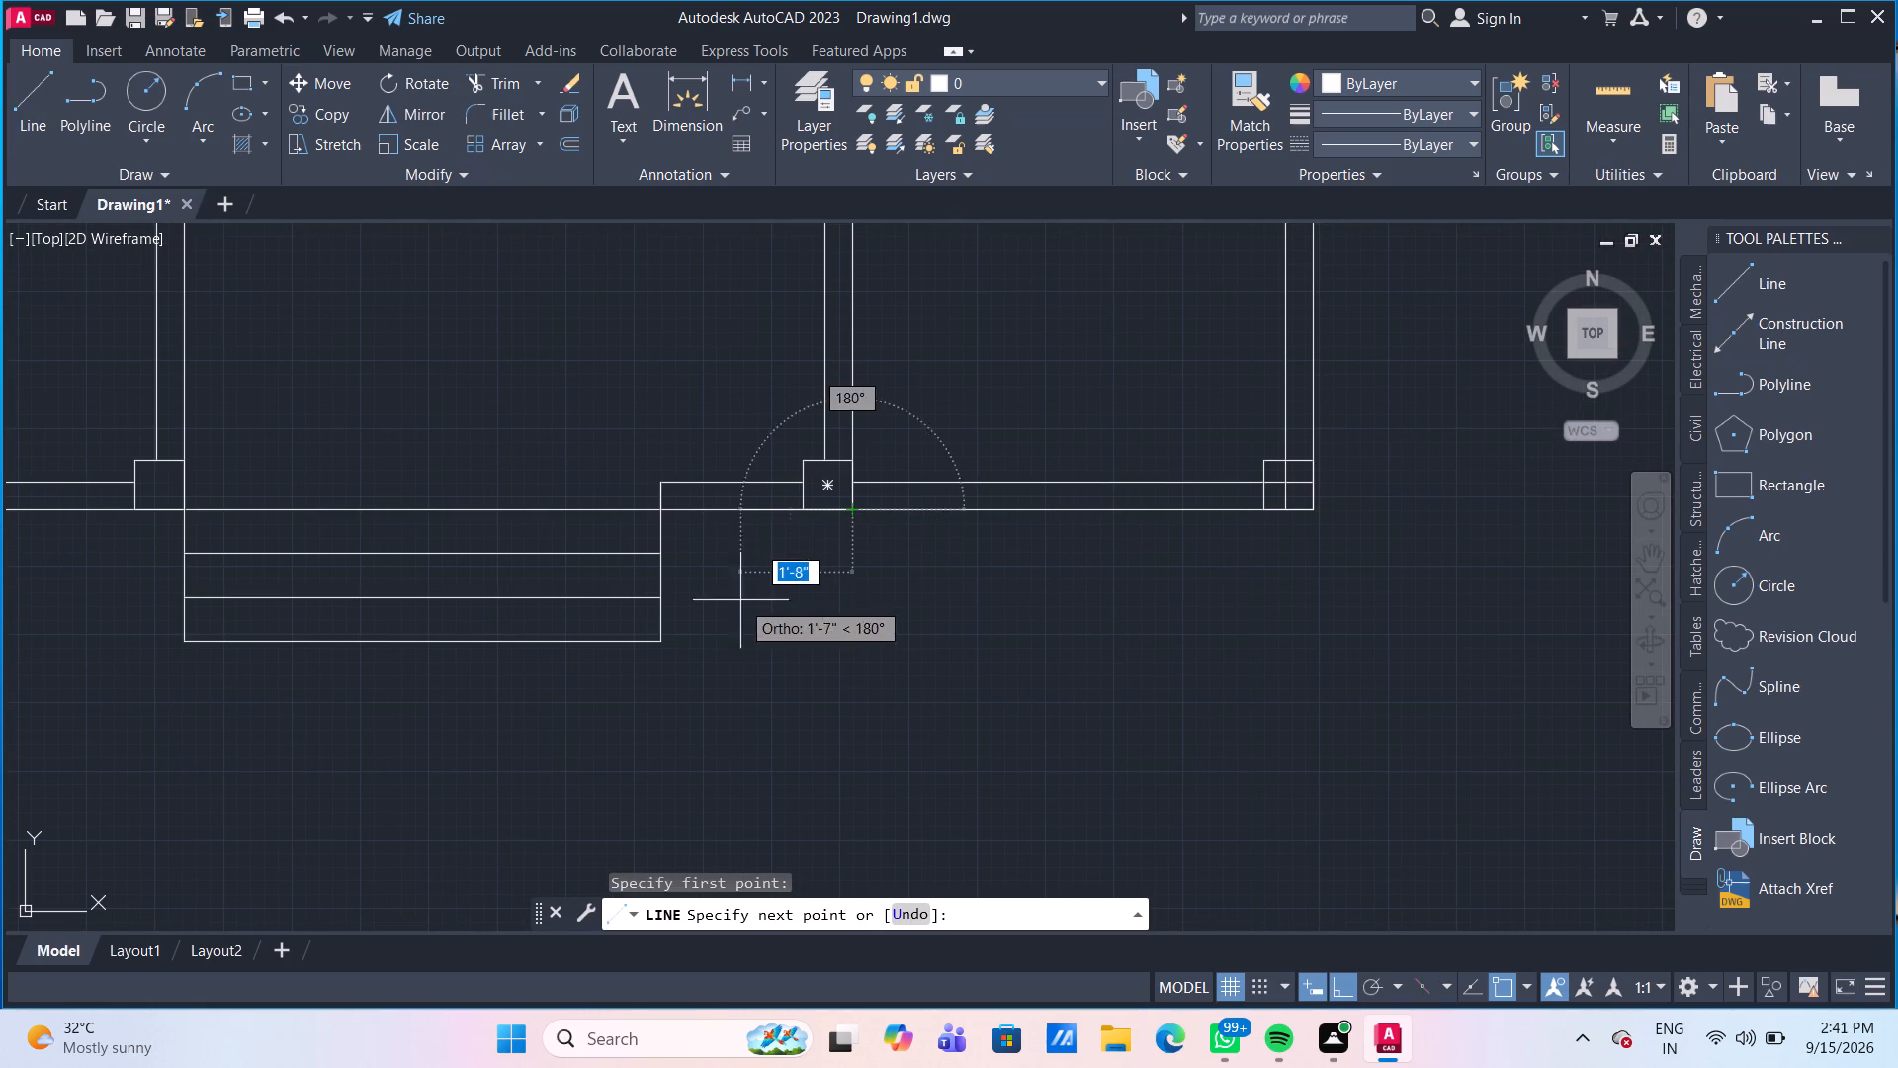
click(848, 596)
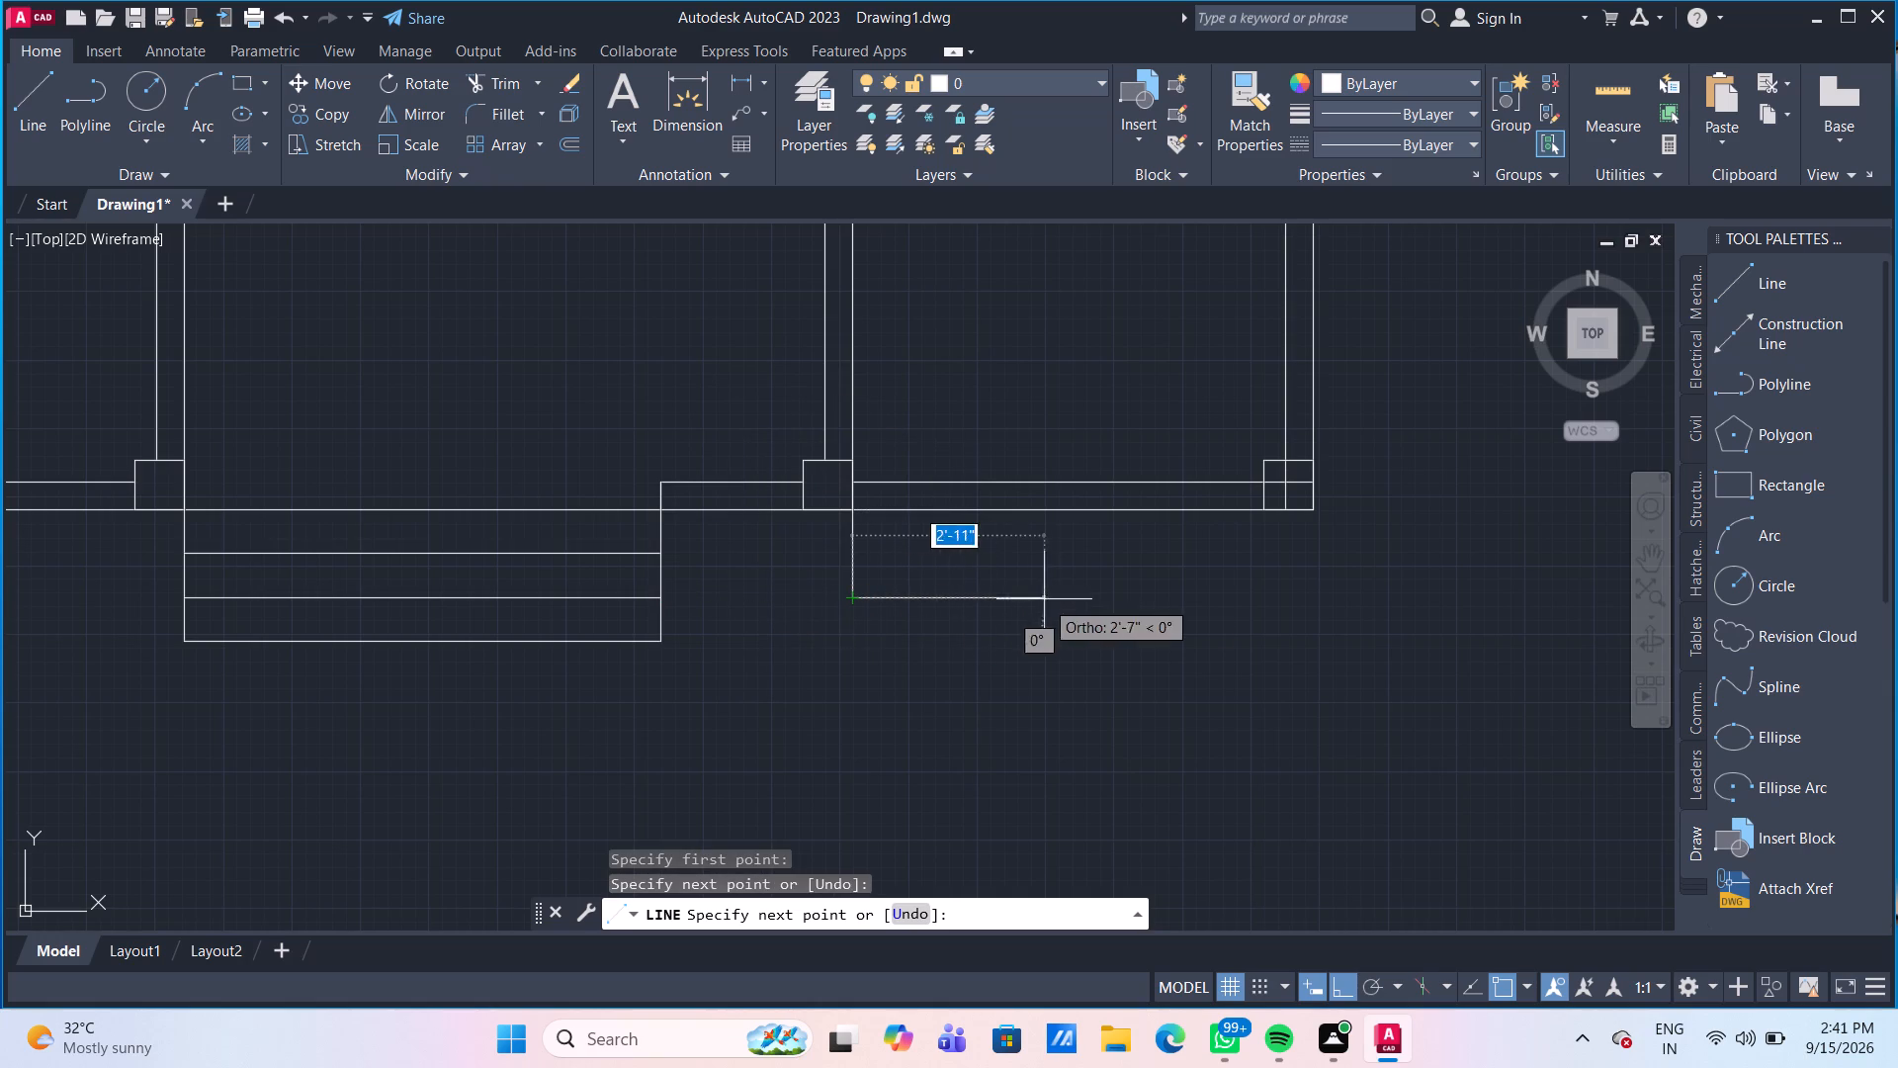
click(1285, 595)
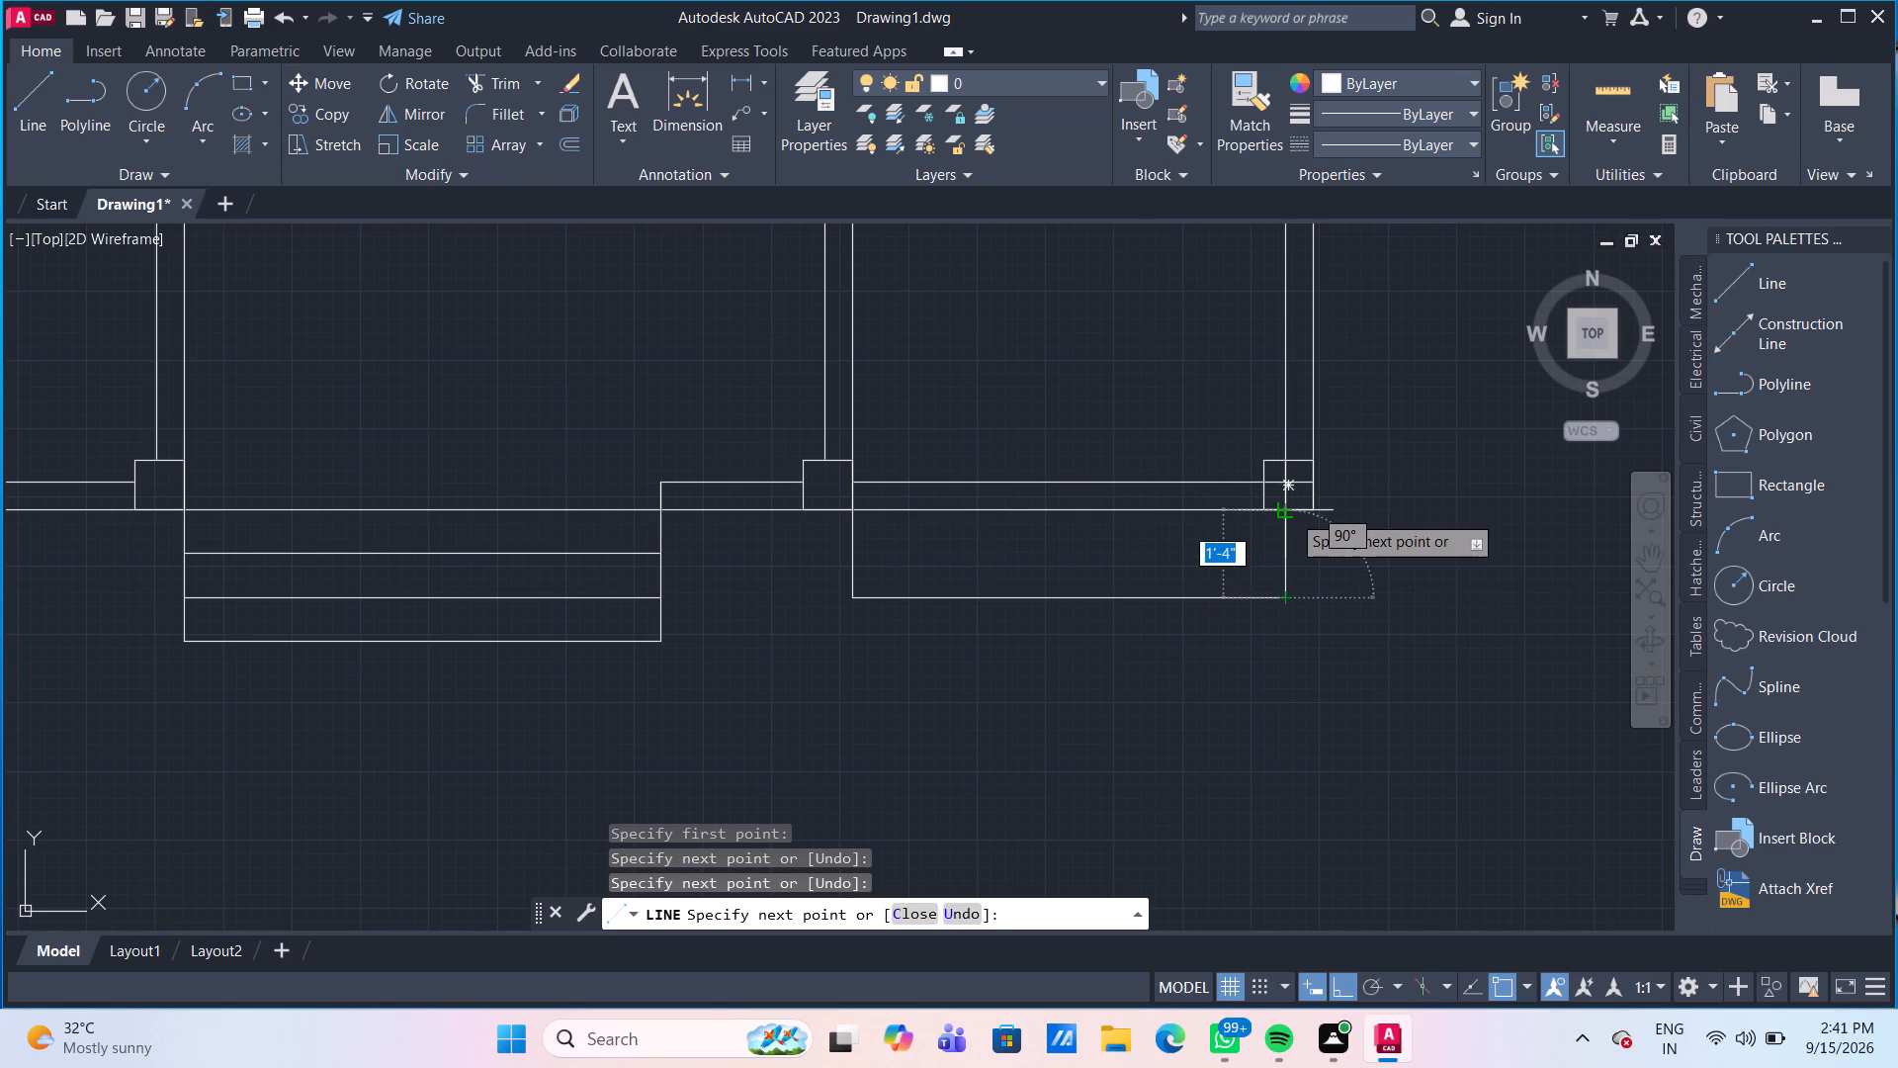
click(1291, 513)
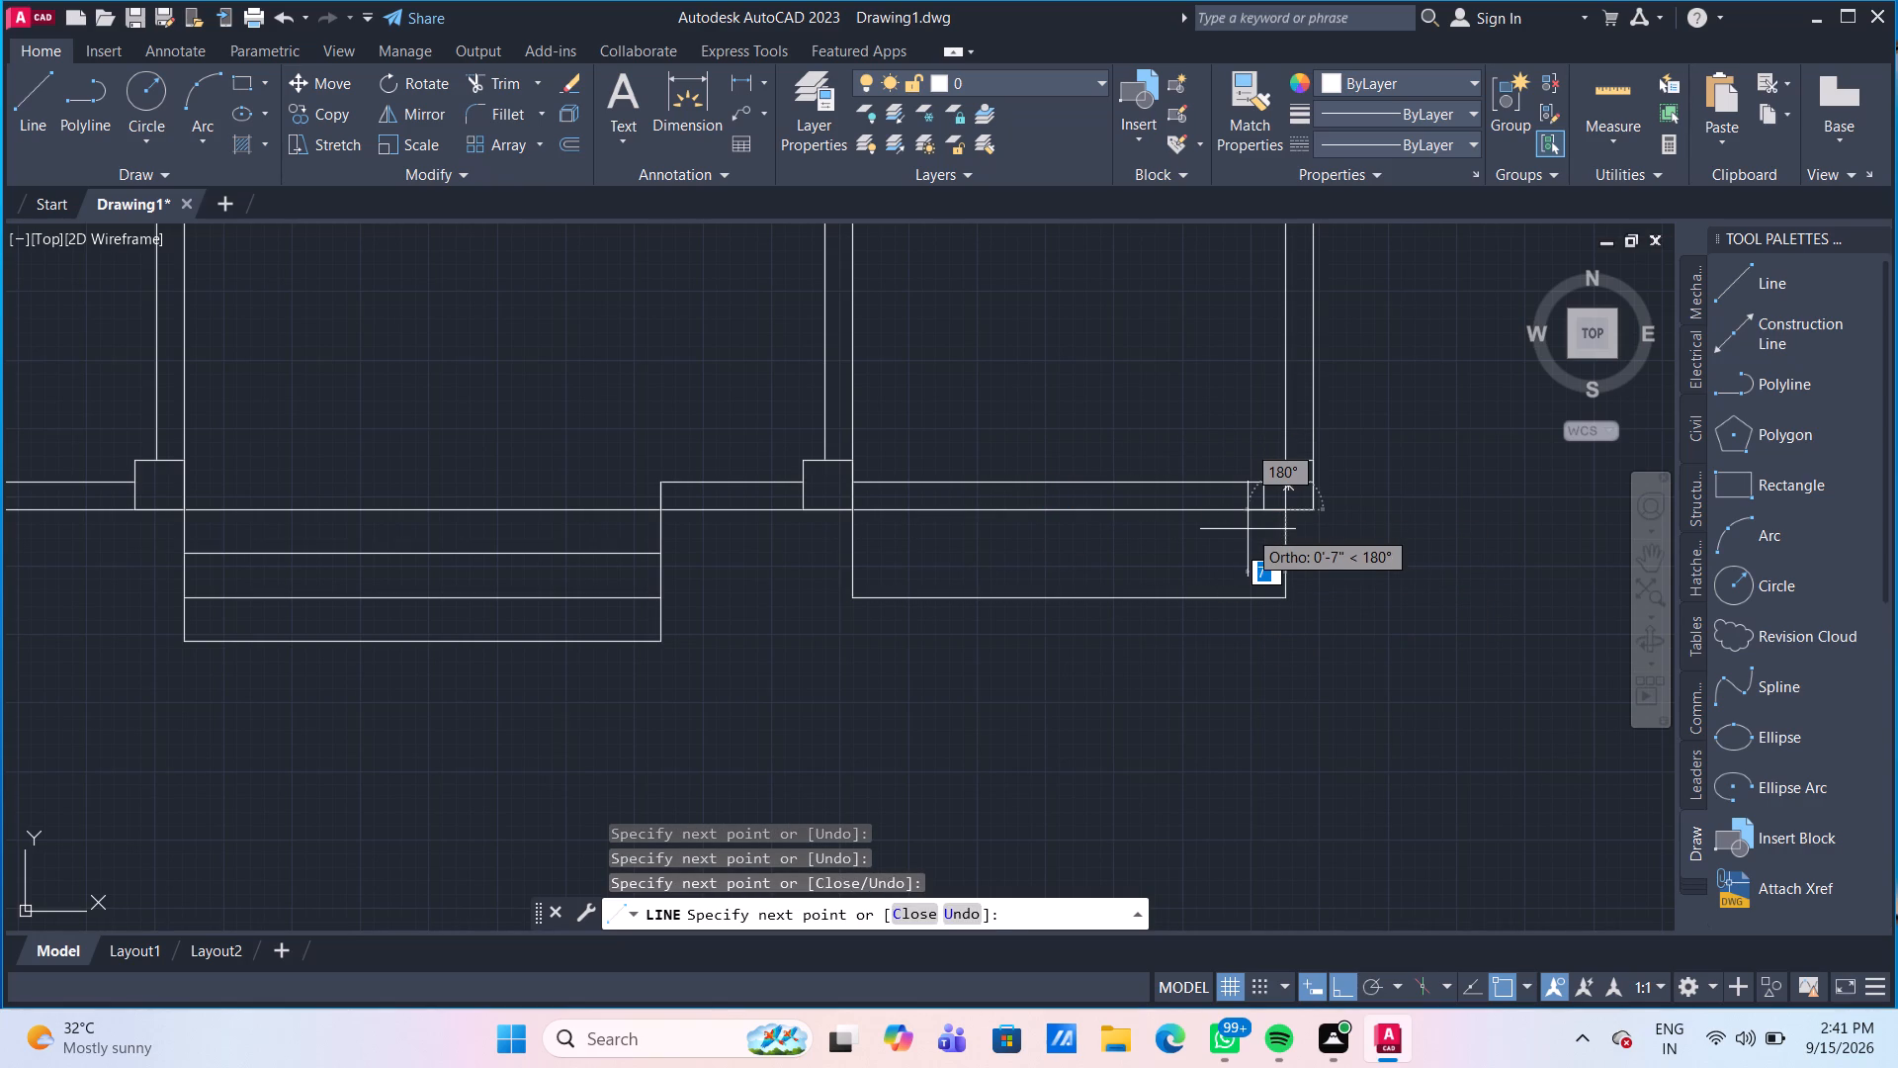
key(Return)
Measure the interior widths and heights of the lower-right and lower-middle rooms with quick measure.
middle_drag(1038, 450, 1032, 531)
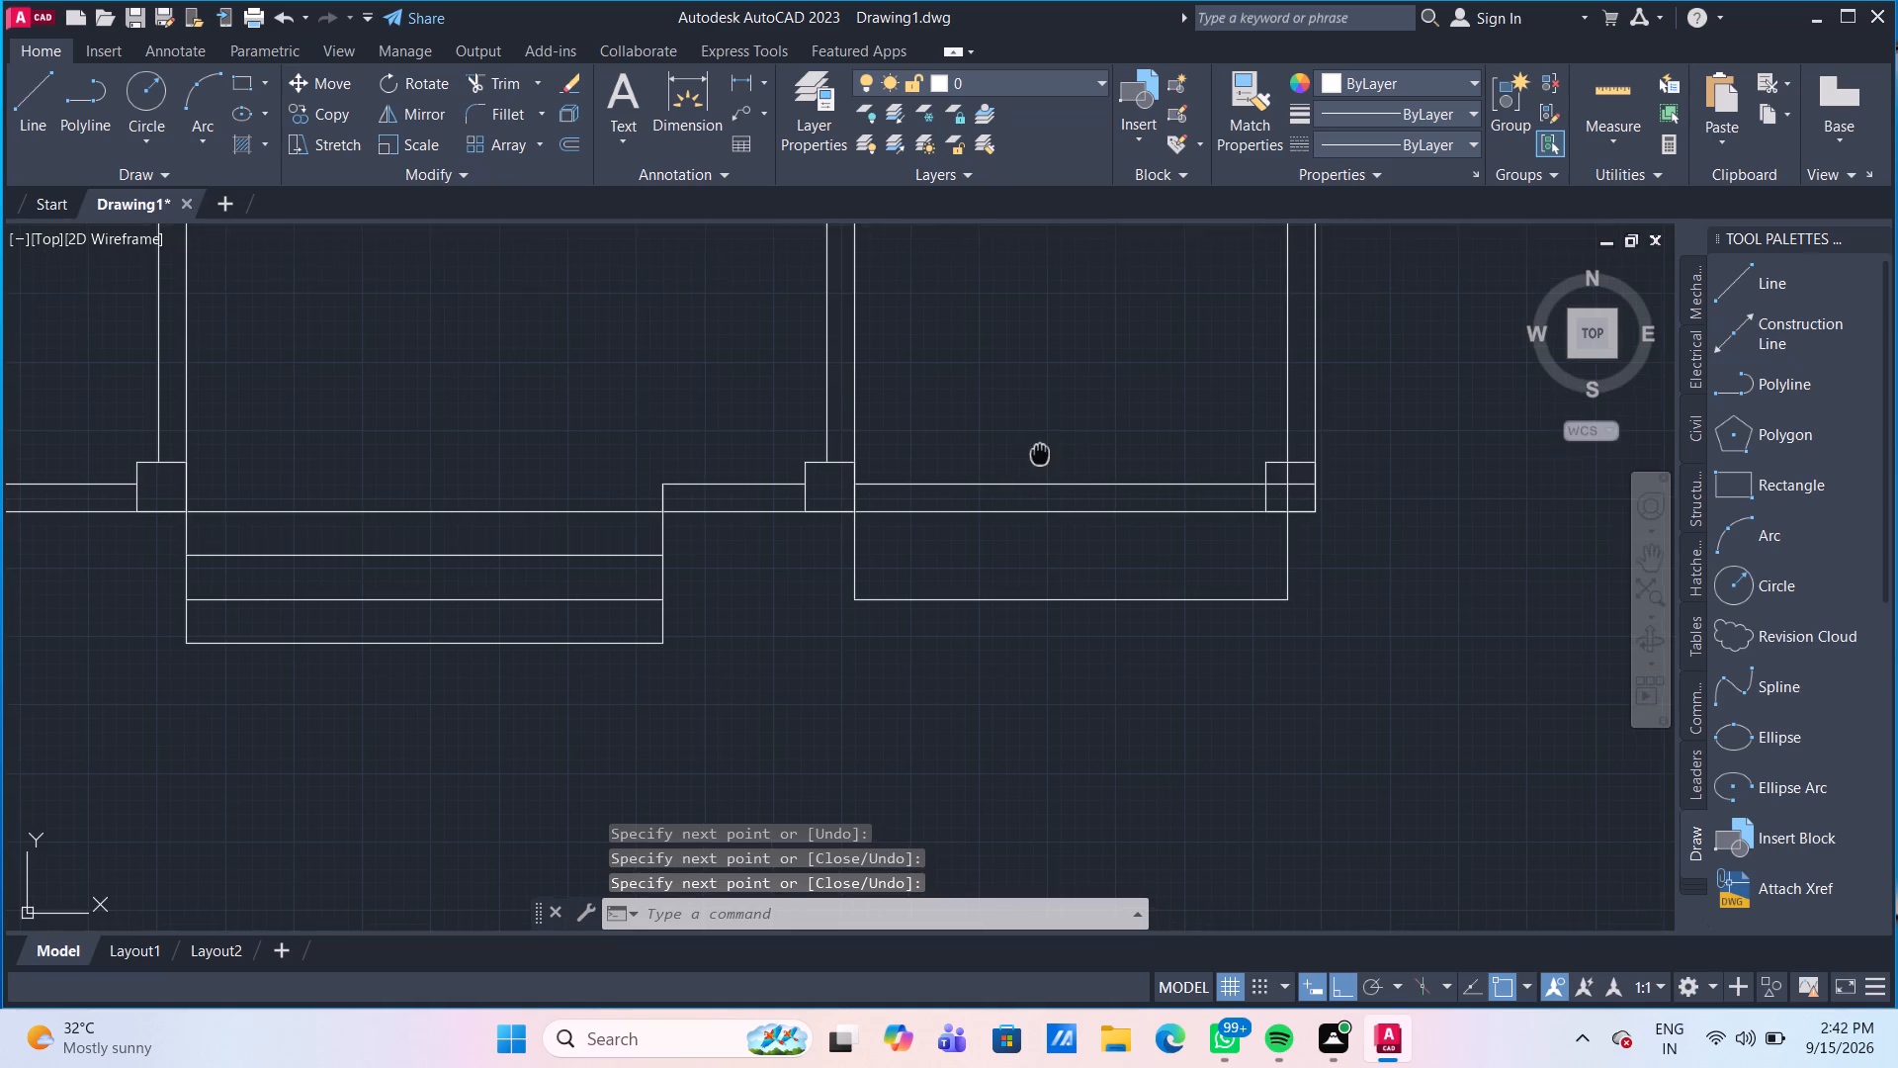
middle_drag(1032, 531, 998, 545)
click(1596, 91)
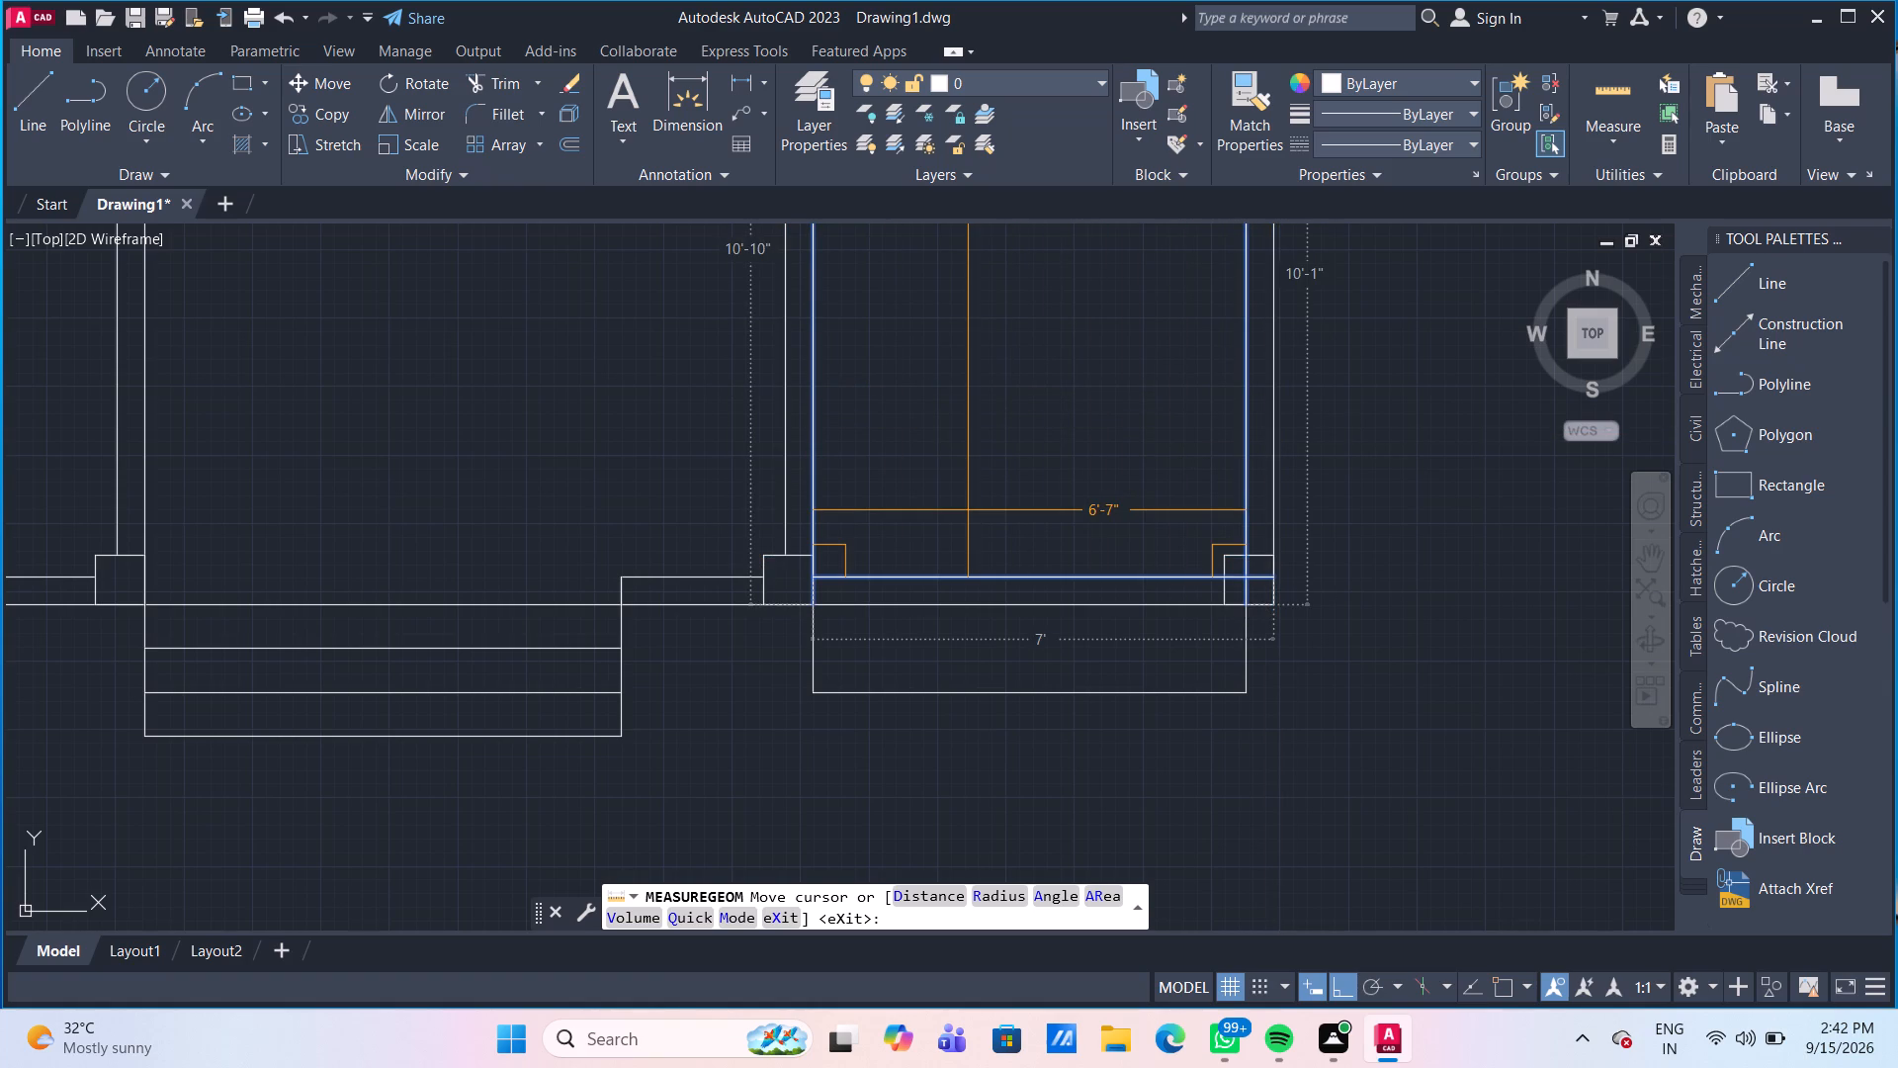
middle_drag(968, 510, 967, 561)
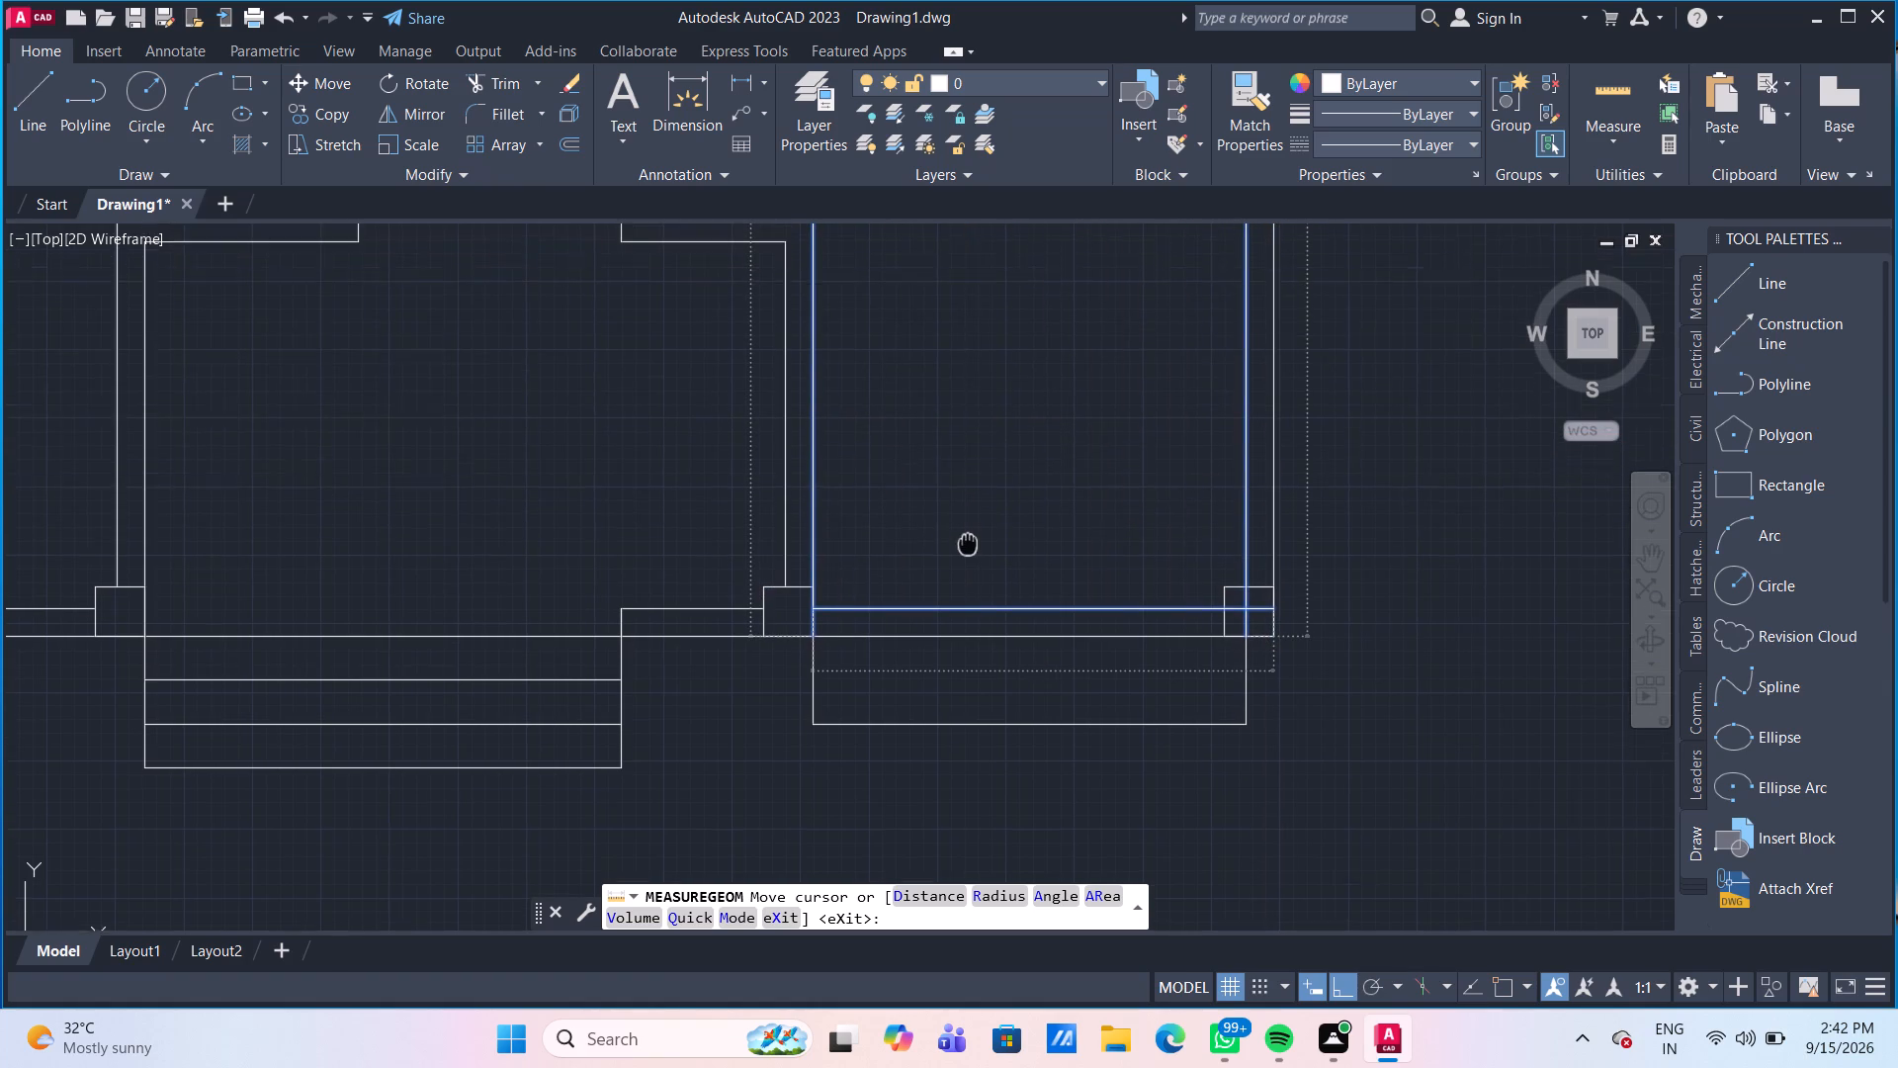
middle_drag(967, 561, 967, 563)
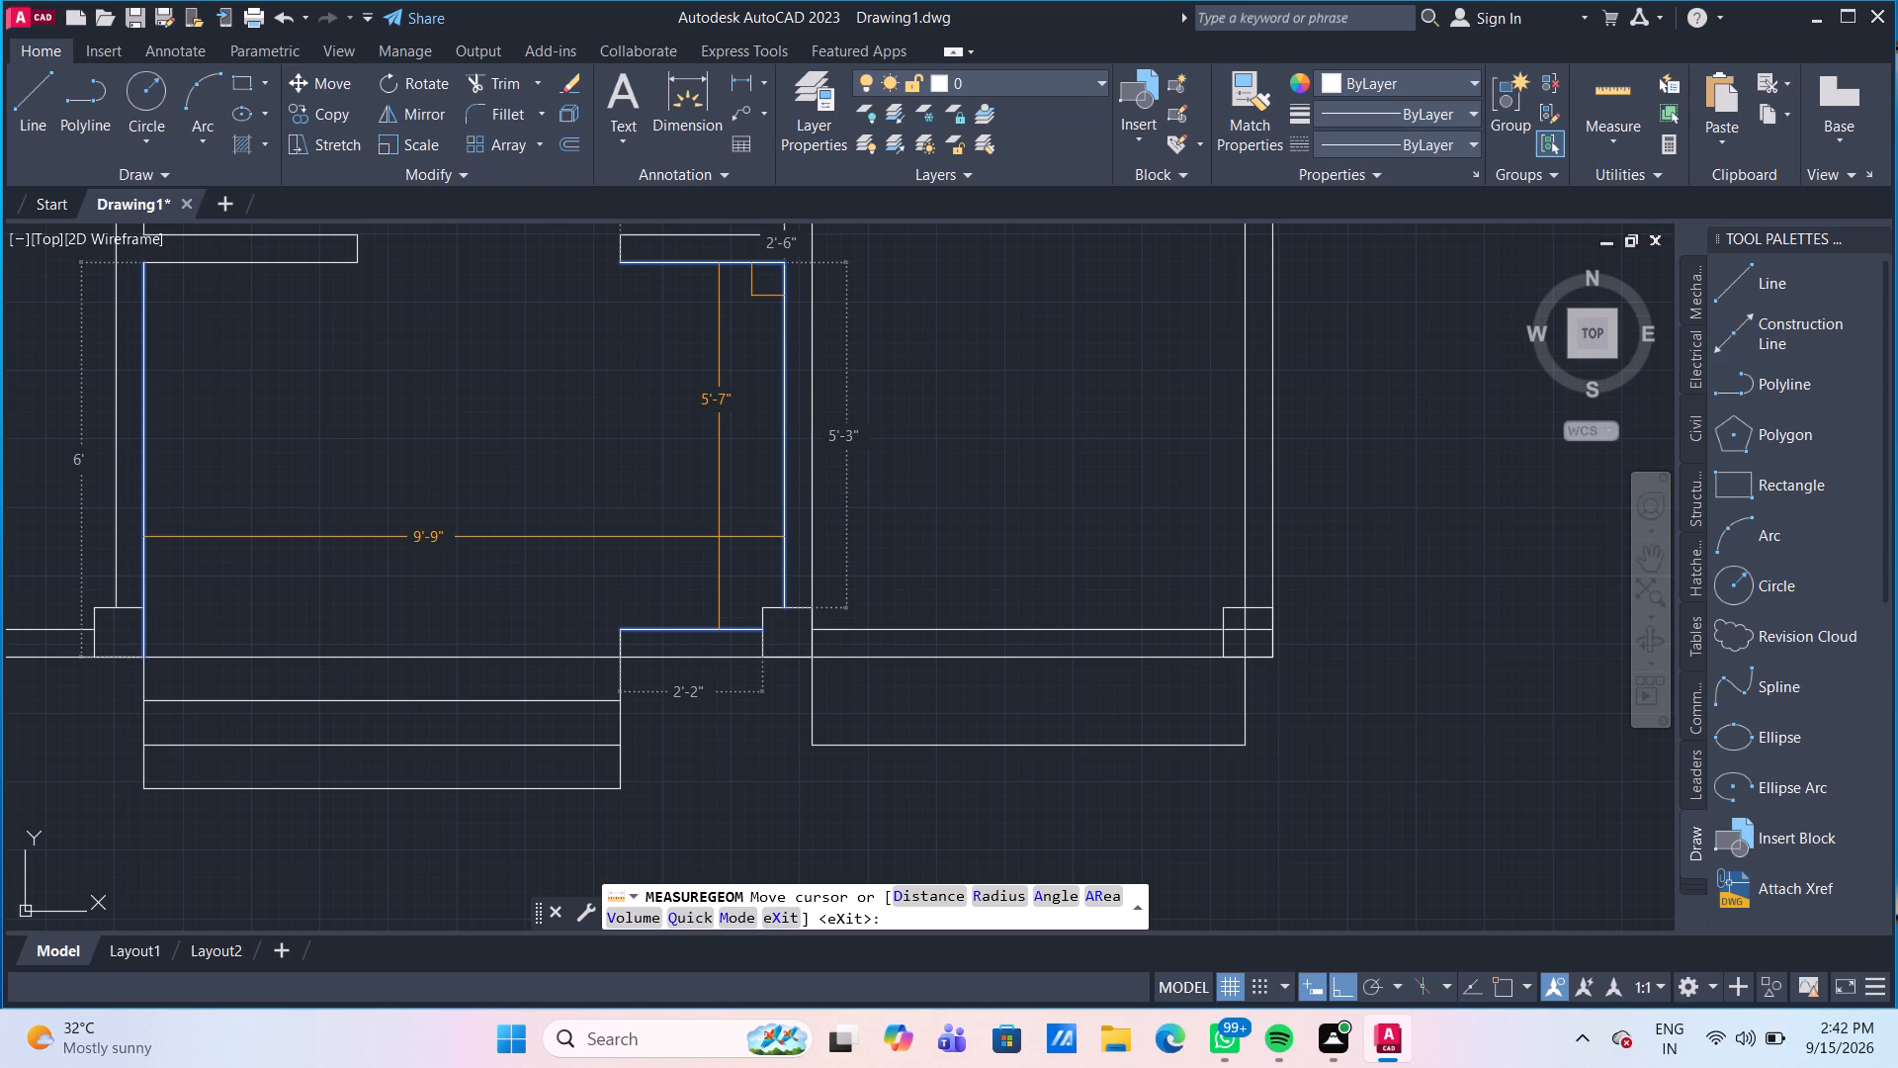
middle_drag(719, 537, 719, 568)
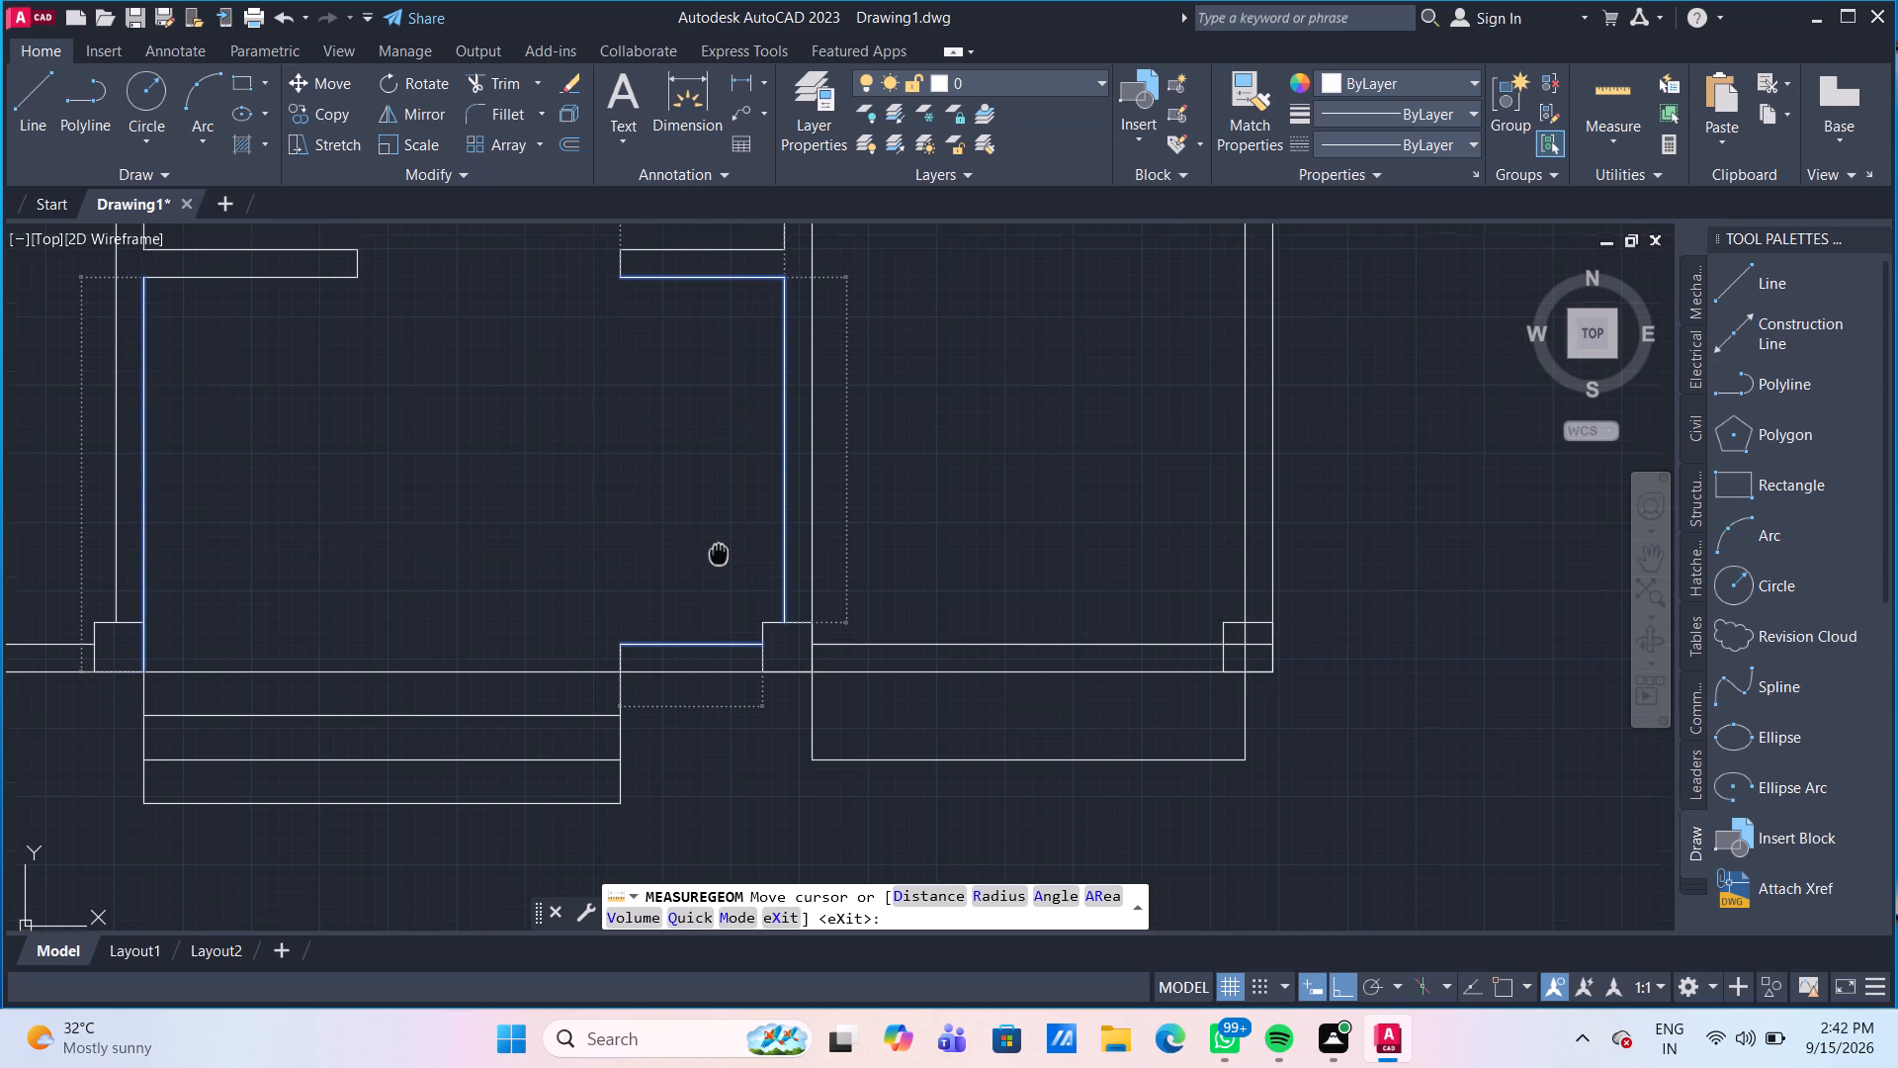
middle_drag(719, 568, 709, 626)
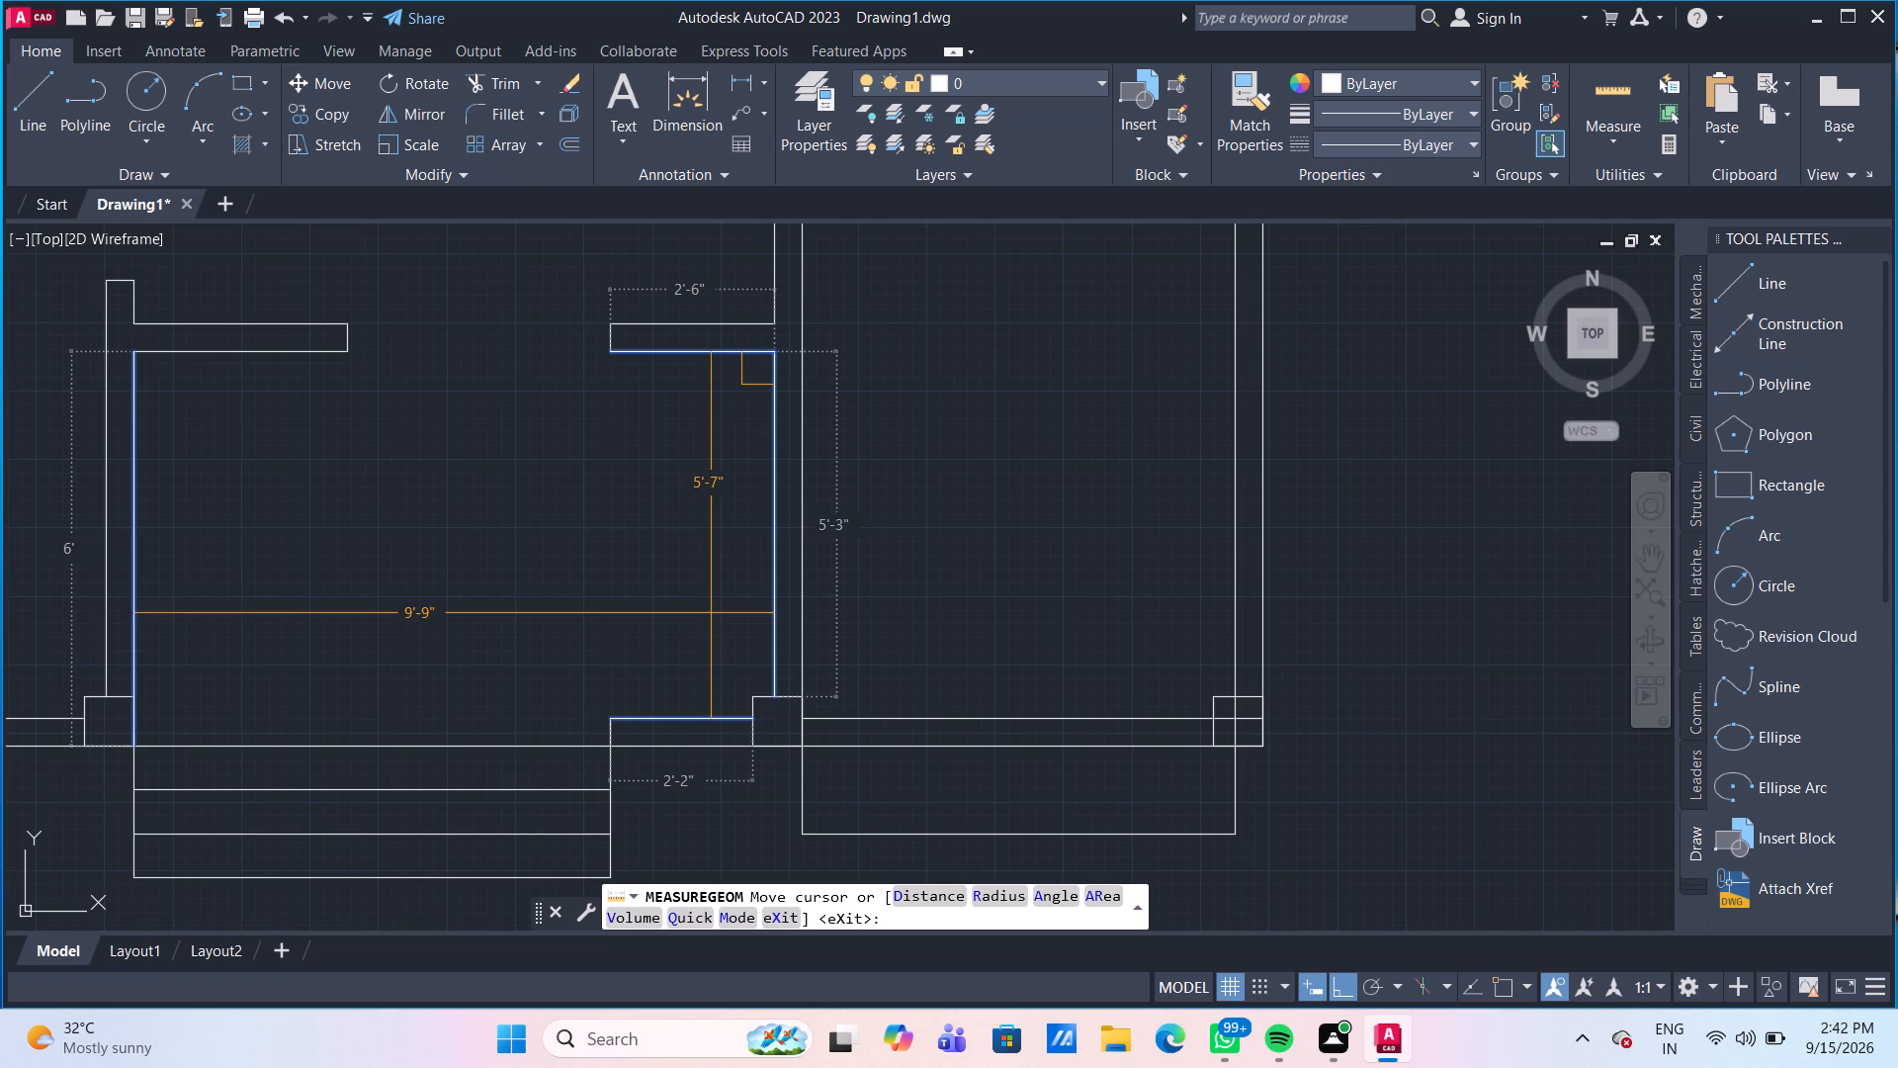
scroll(711, 613, down, 1)
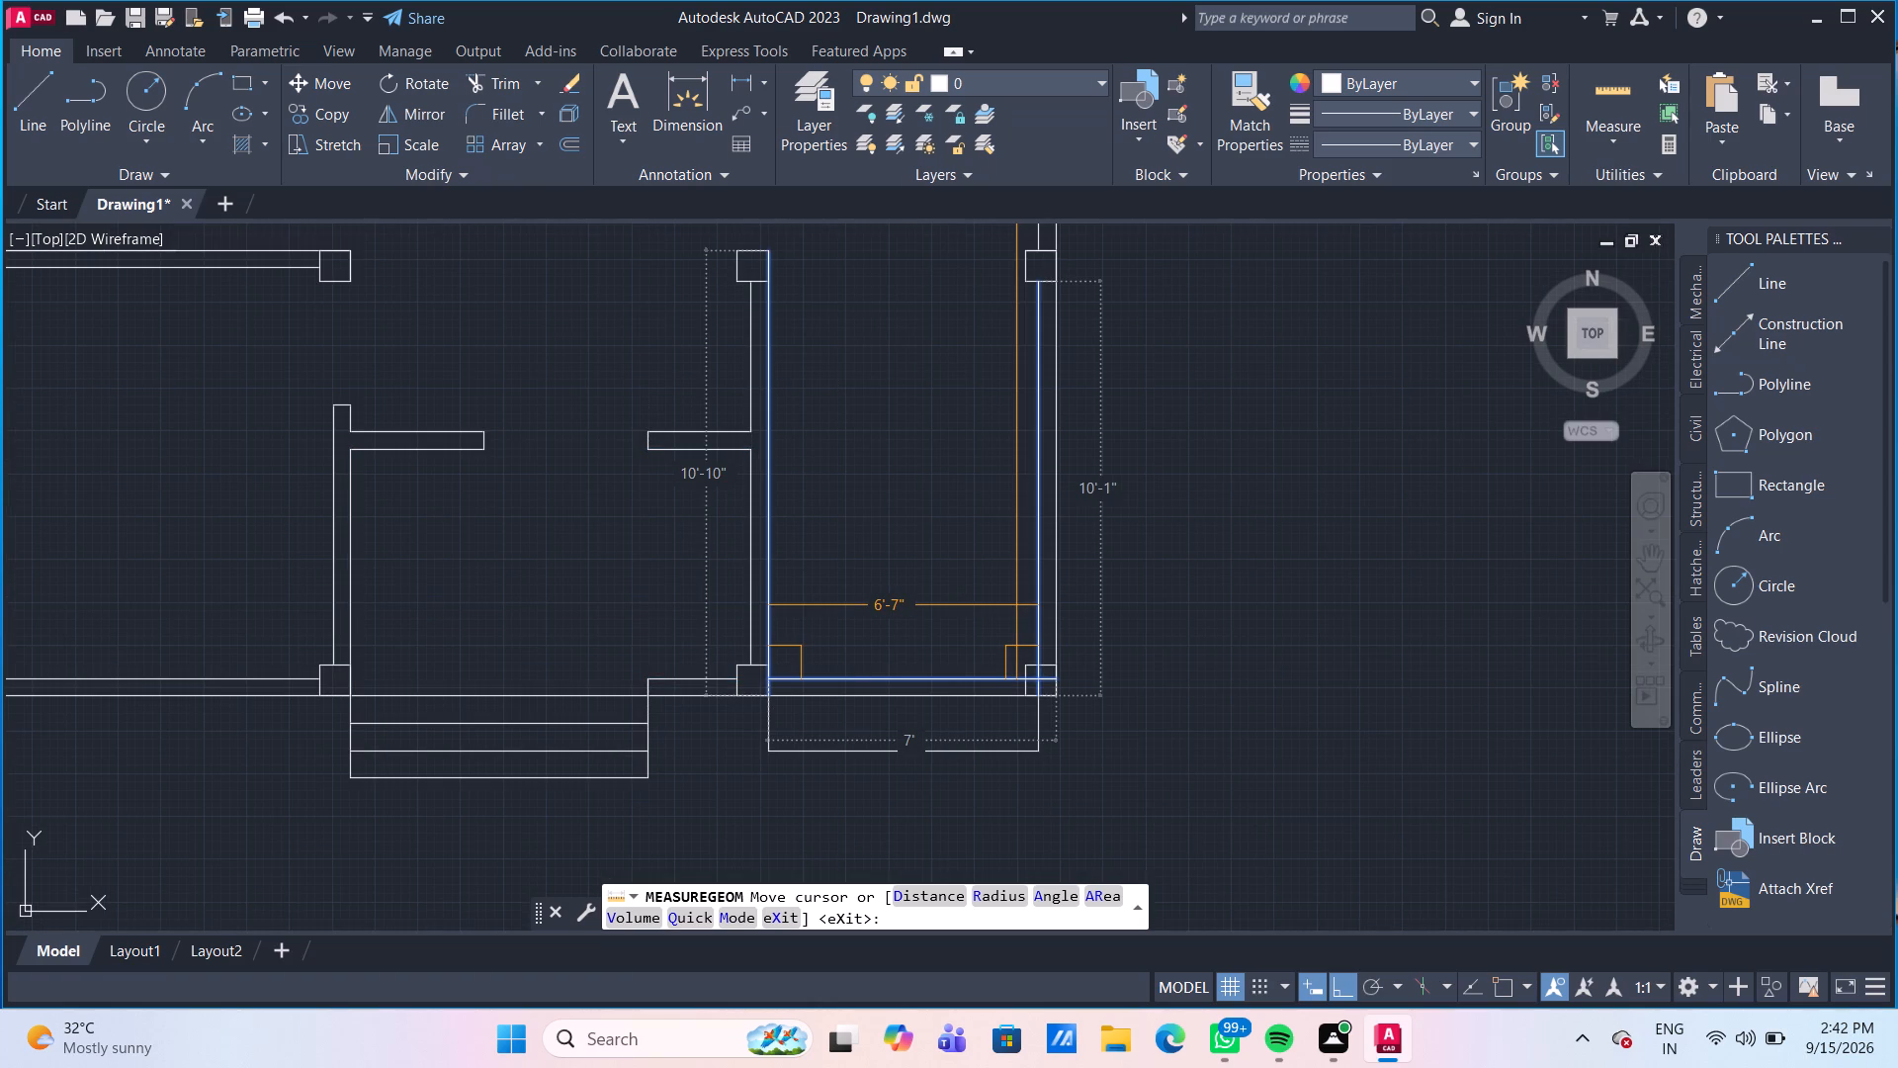
key(Escape)
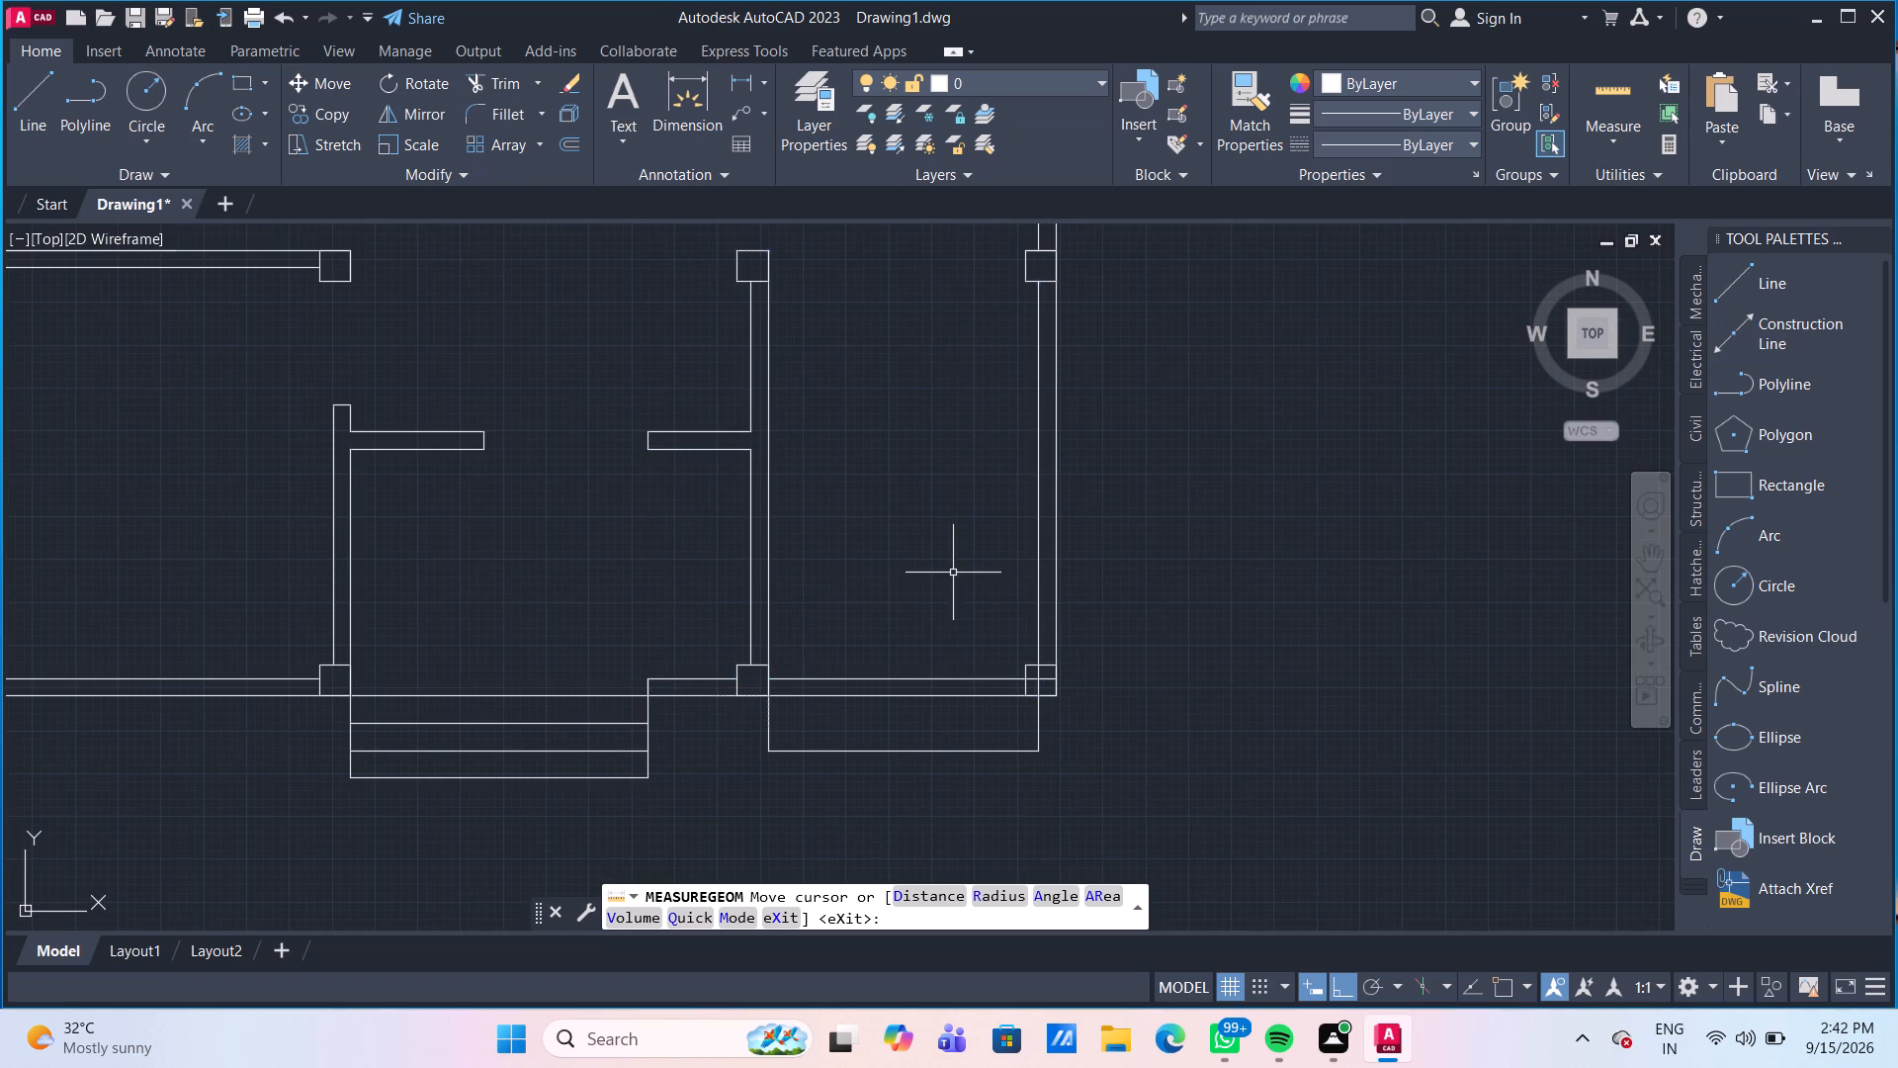
Delete the bottom wall's inner lines under the lower-right room and between the steps and the neighbouring junction square.
scroll(778, 676, up, 1)
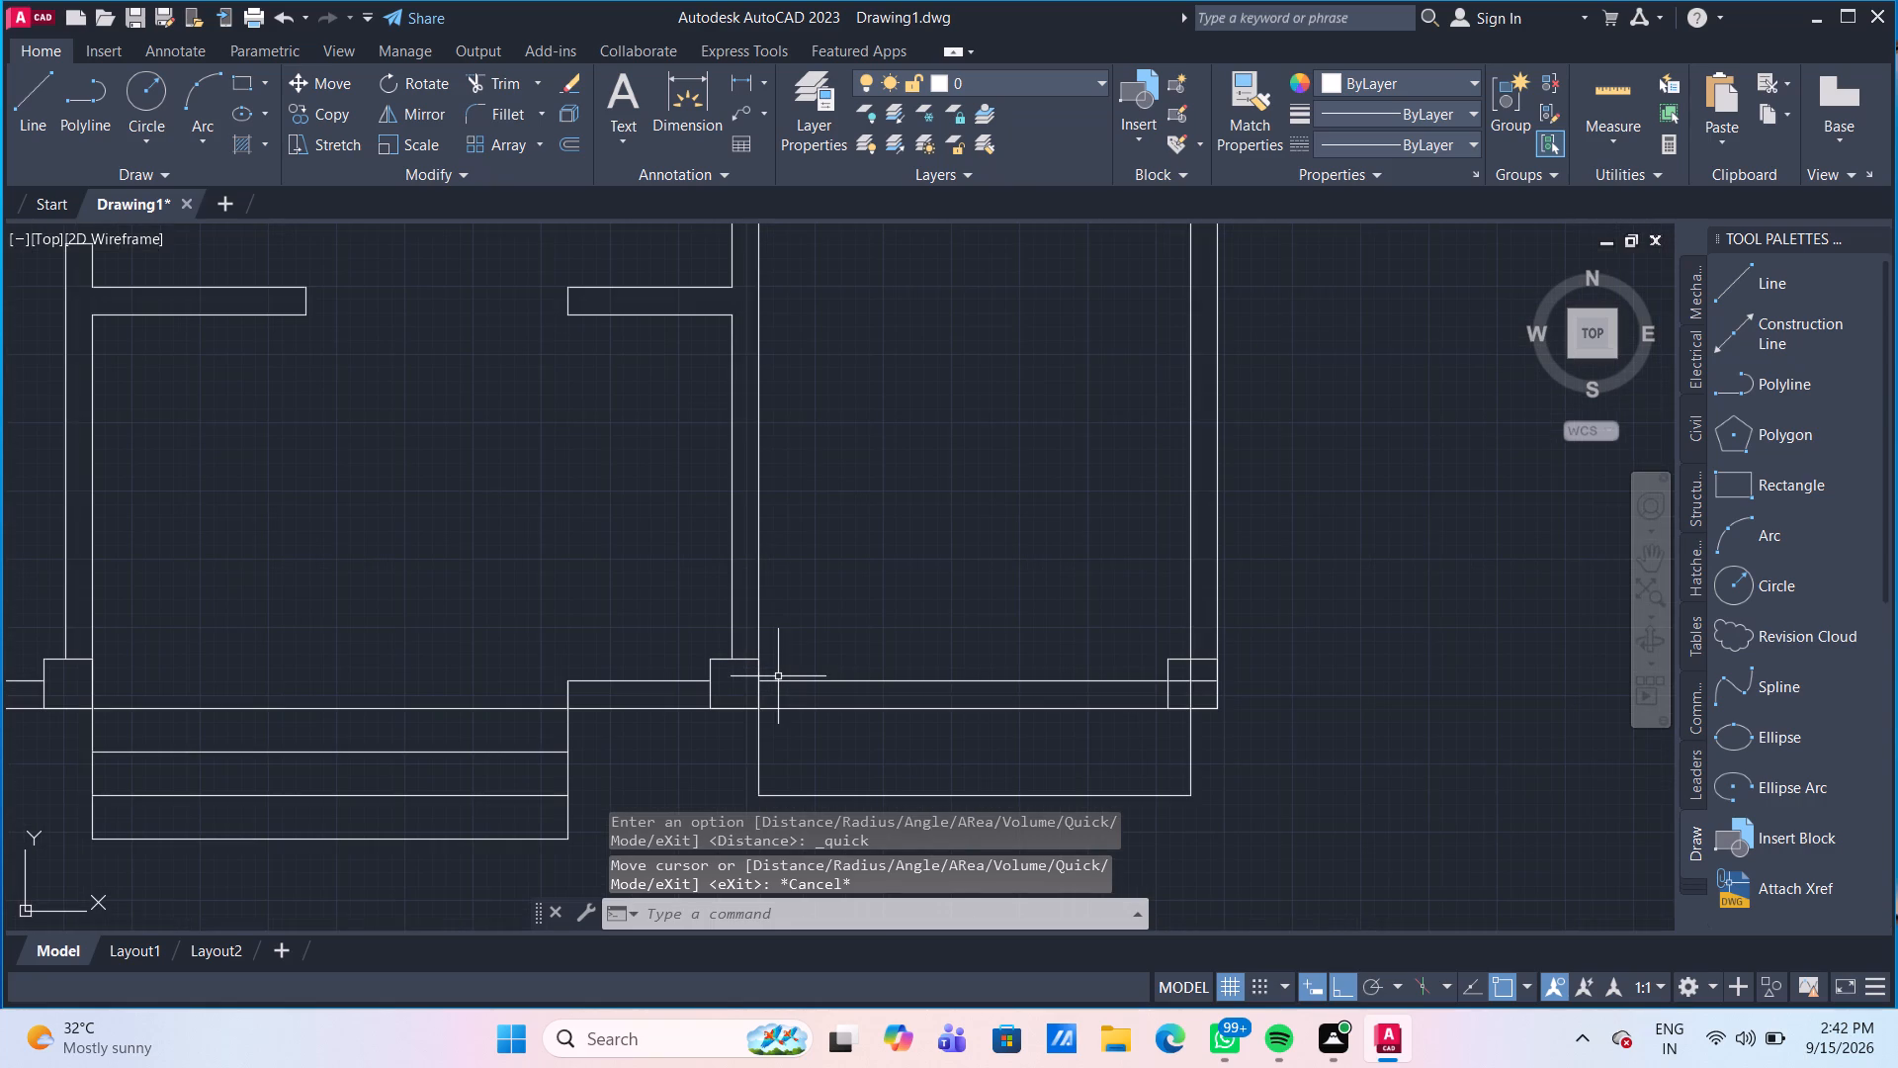
click(821, 680)
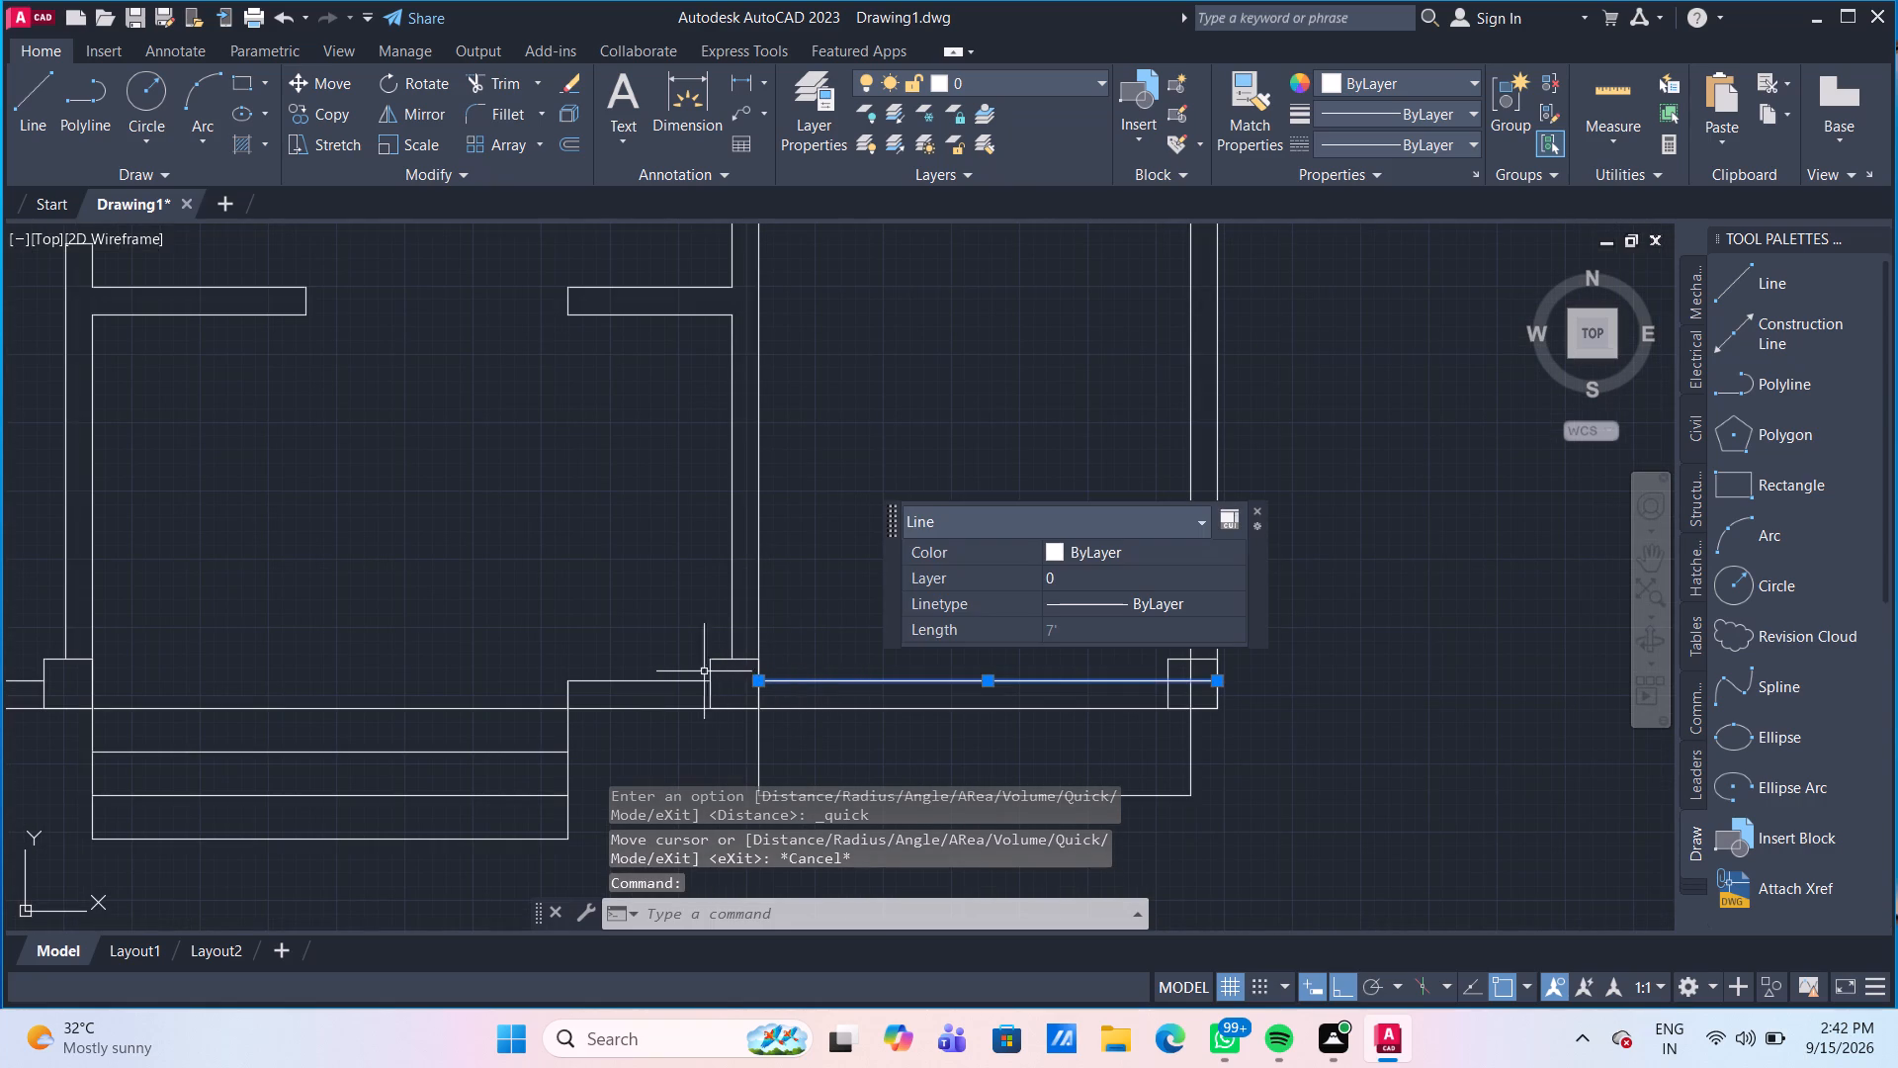
click(661, 684)
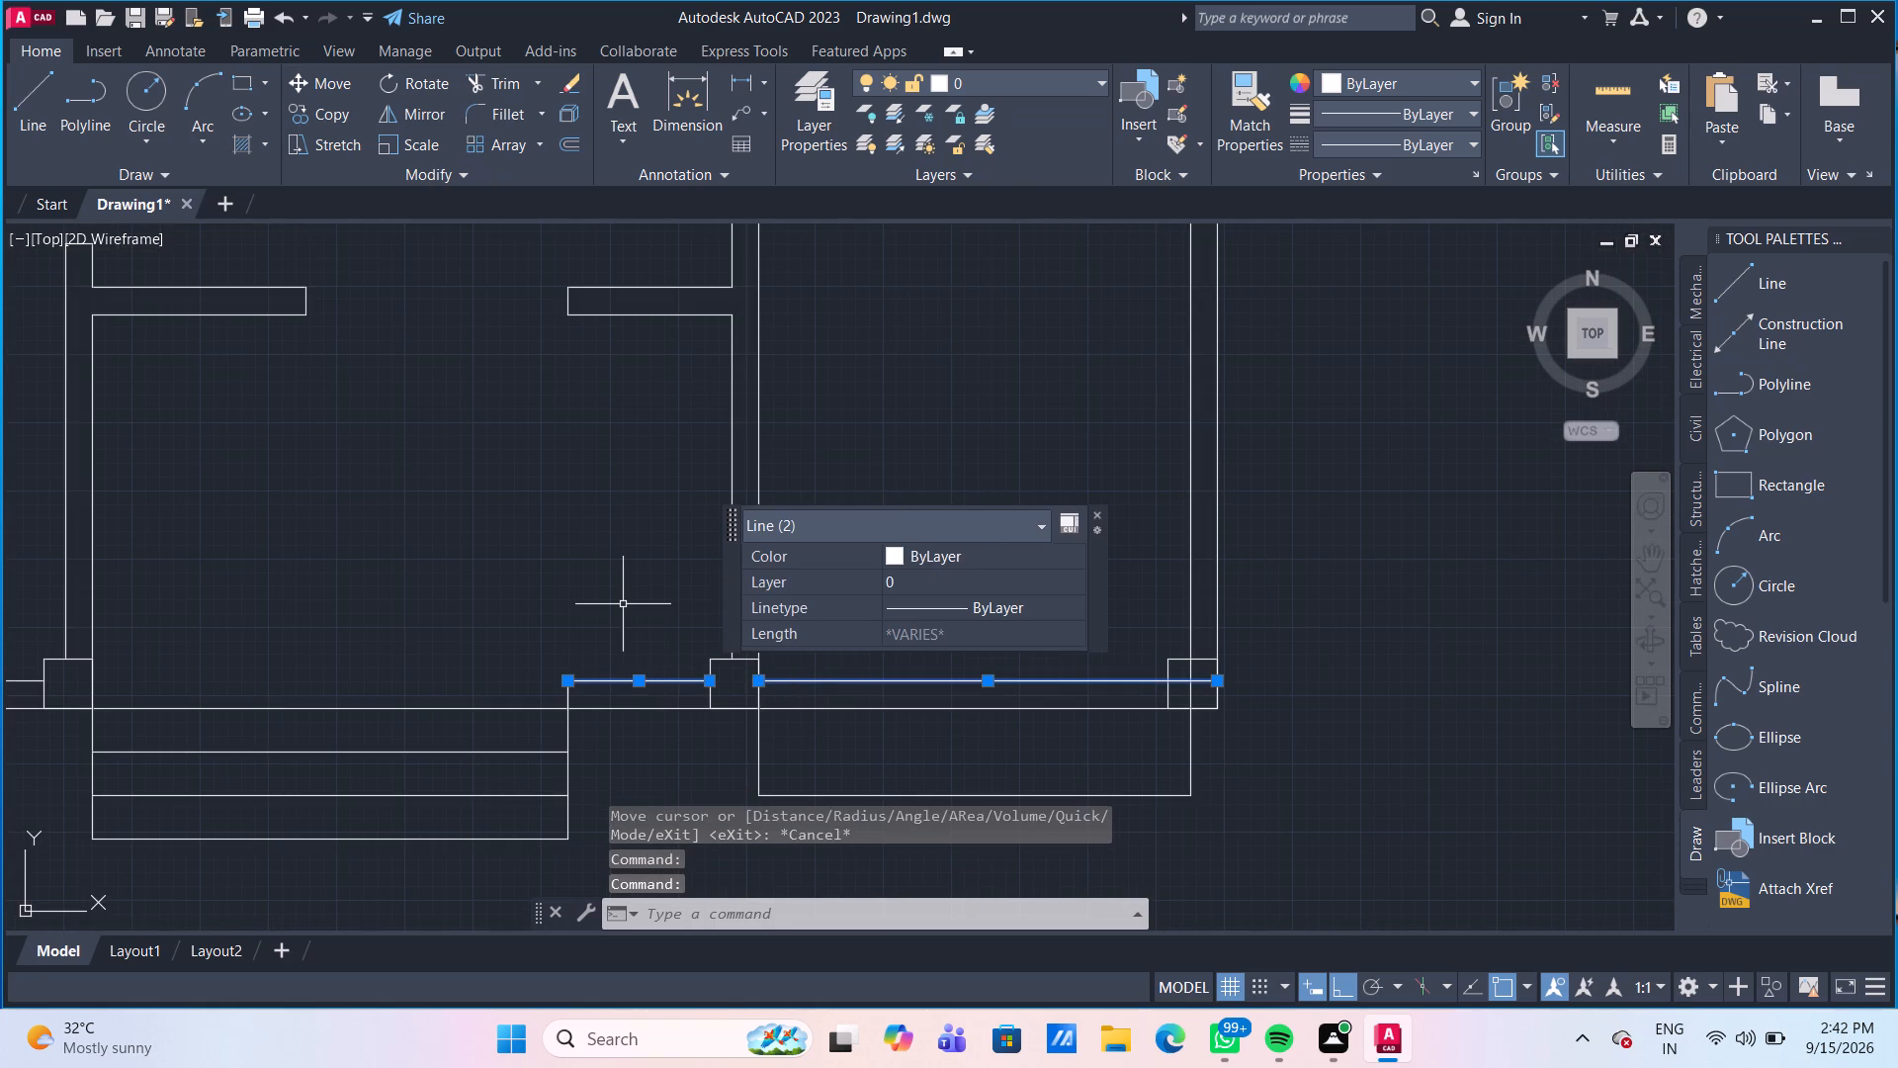
key(Delete)
Move the wall between the lower-middle and lower-right rooms, with its two junction squares and stub wall, 1" to the right.
scroll(774, 641, down, 1)
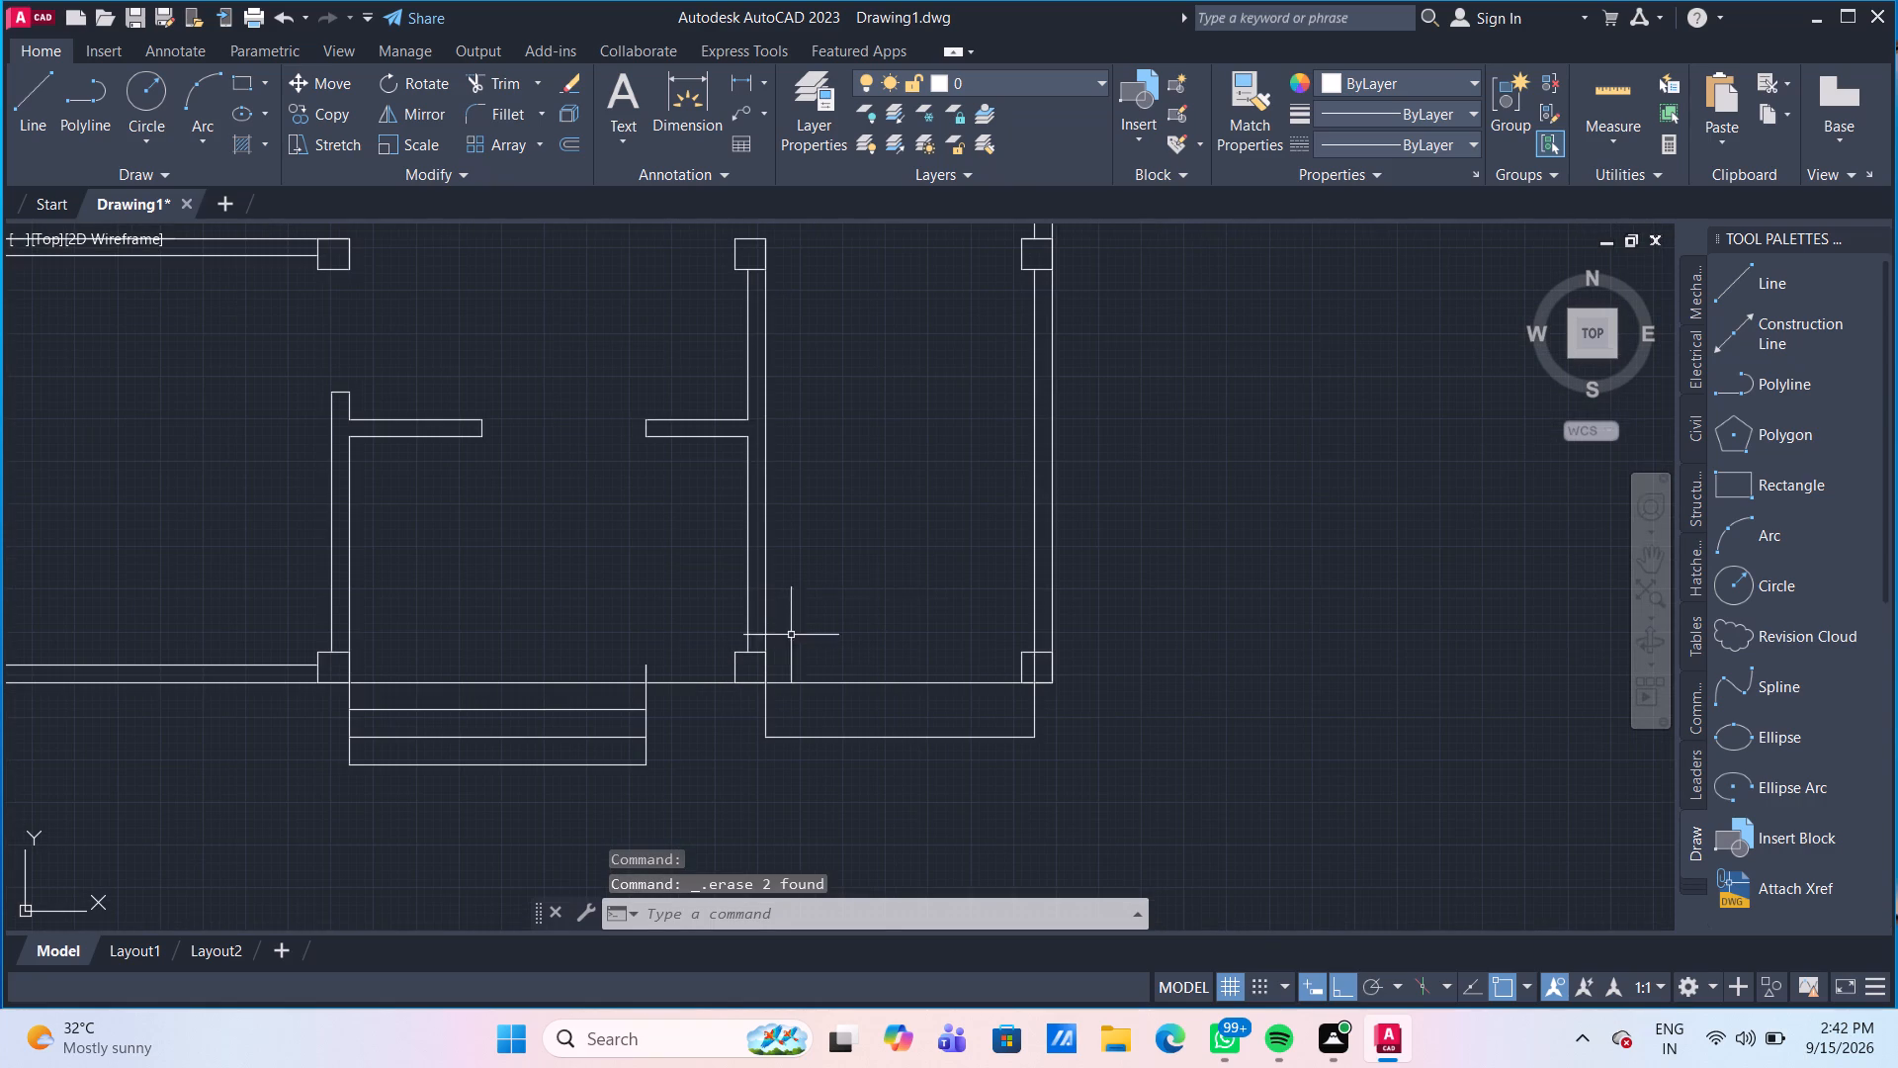
click(804, 672)
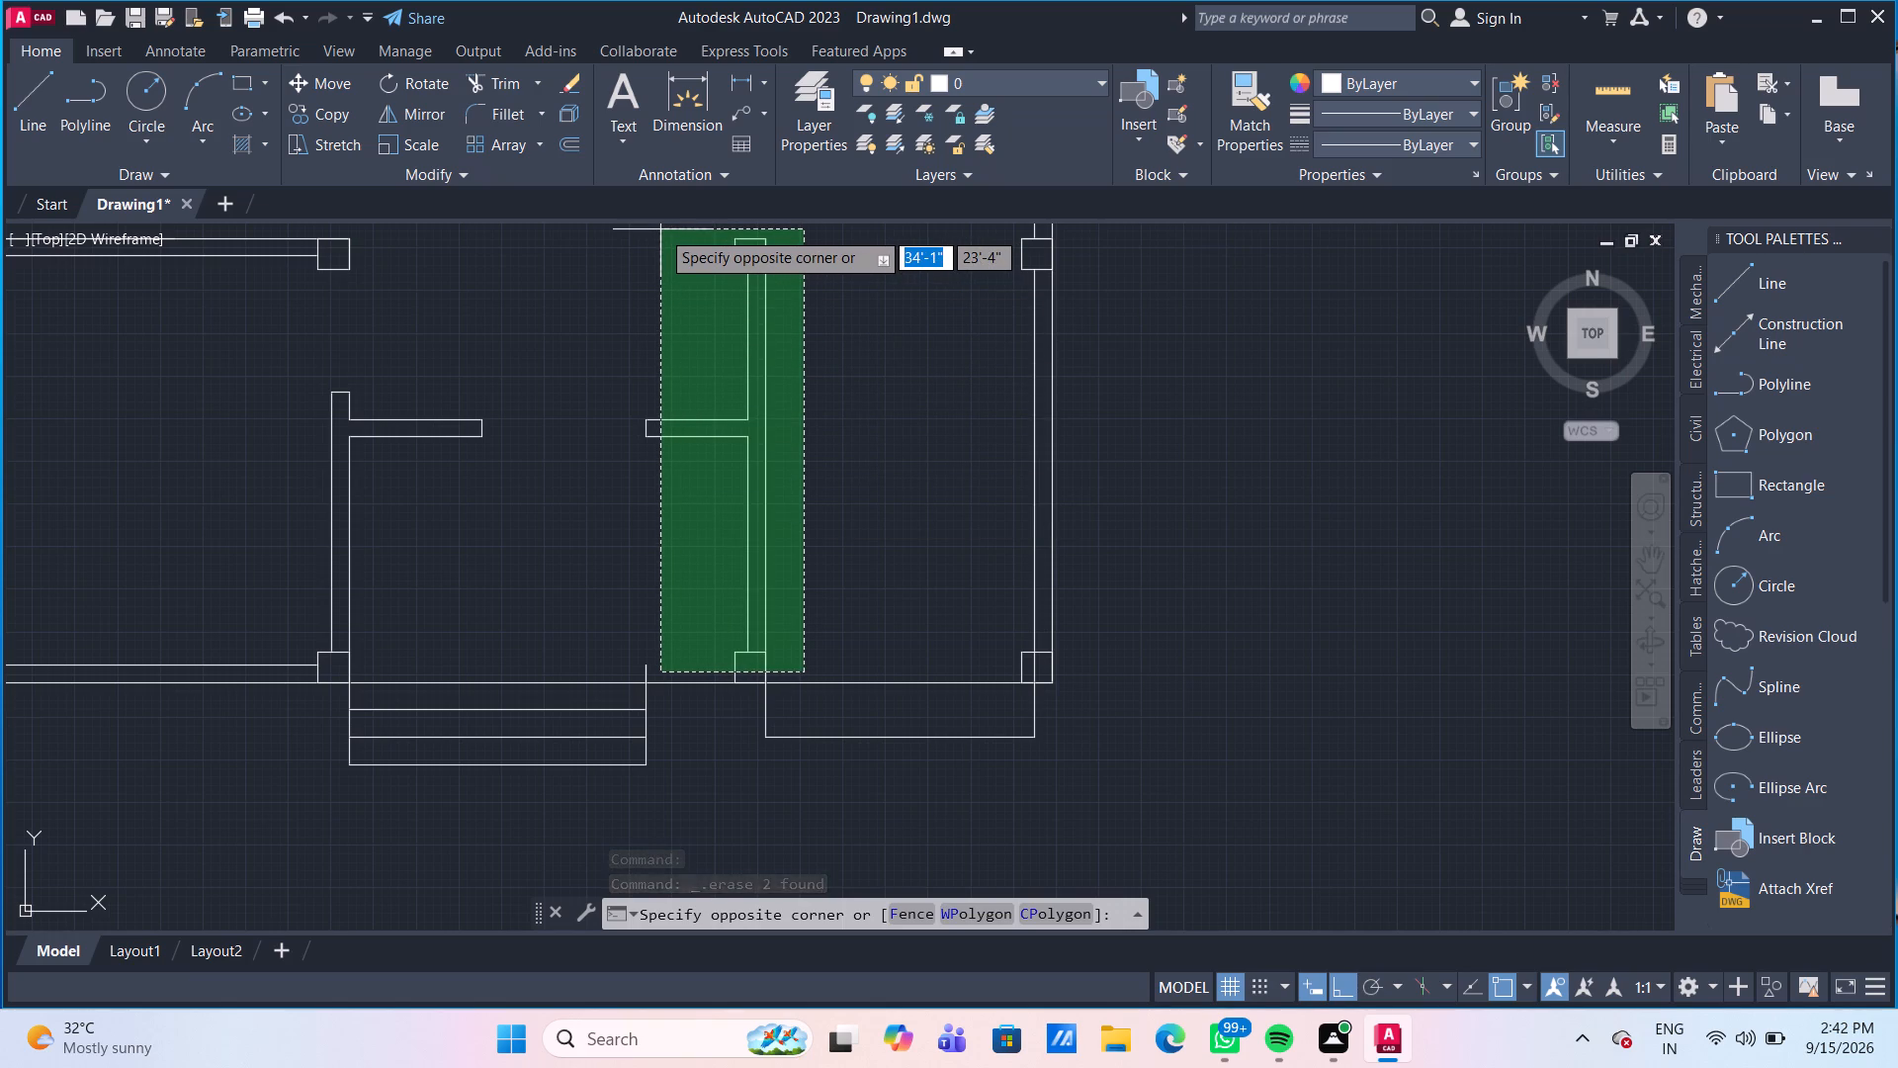
click(658, 229)
scroll(639, 420, up, 3)
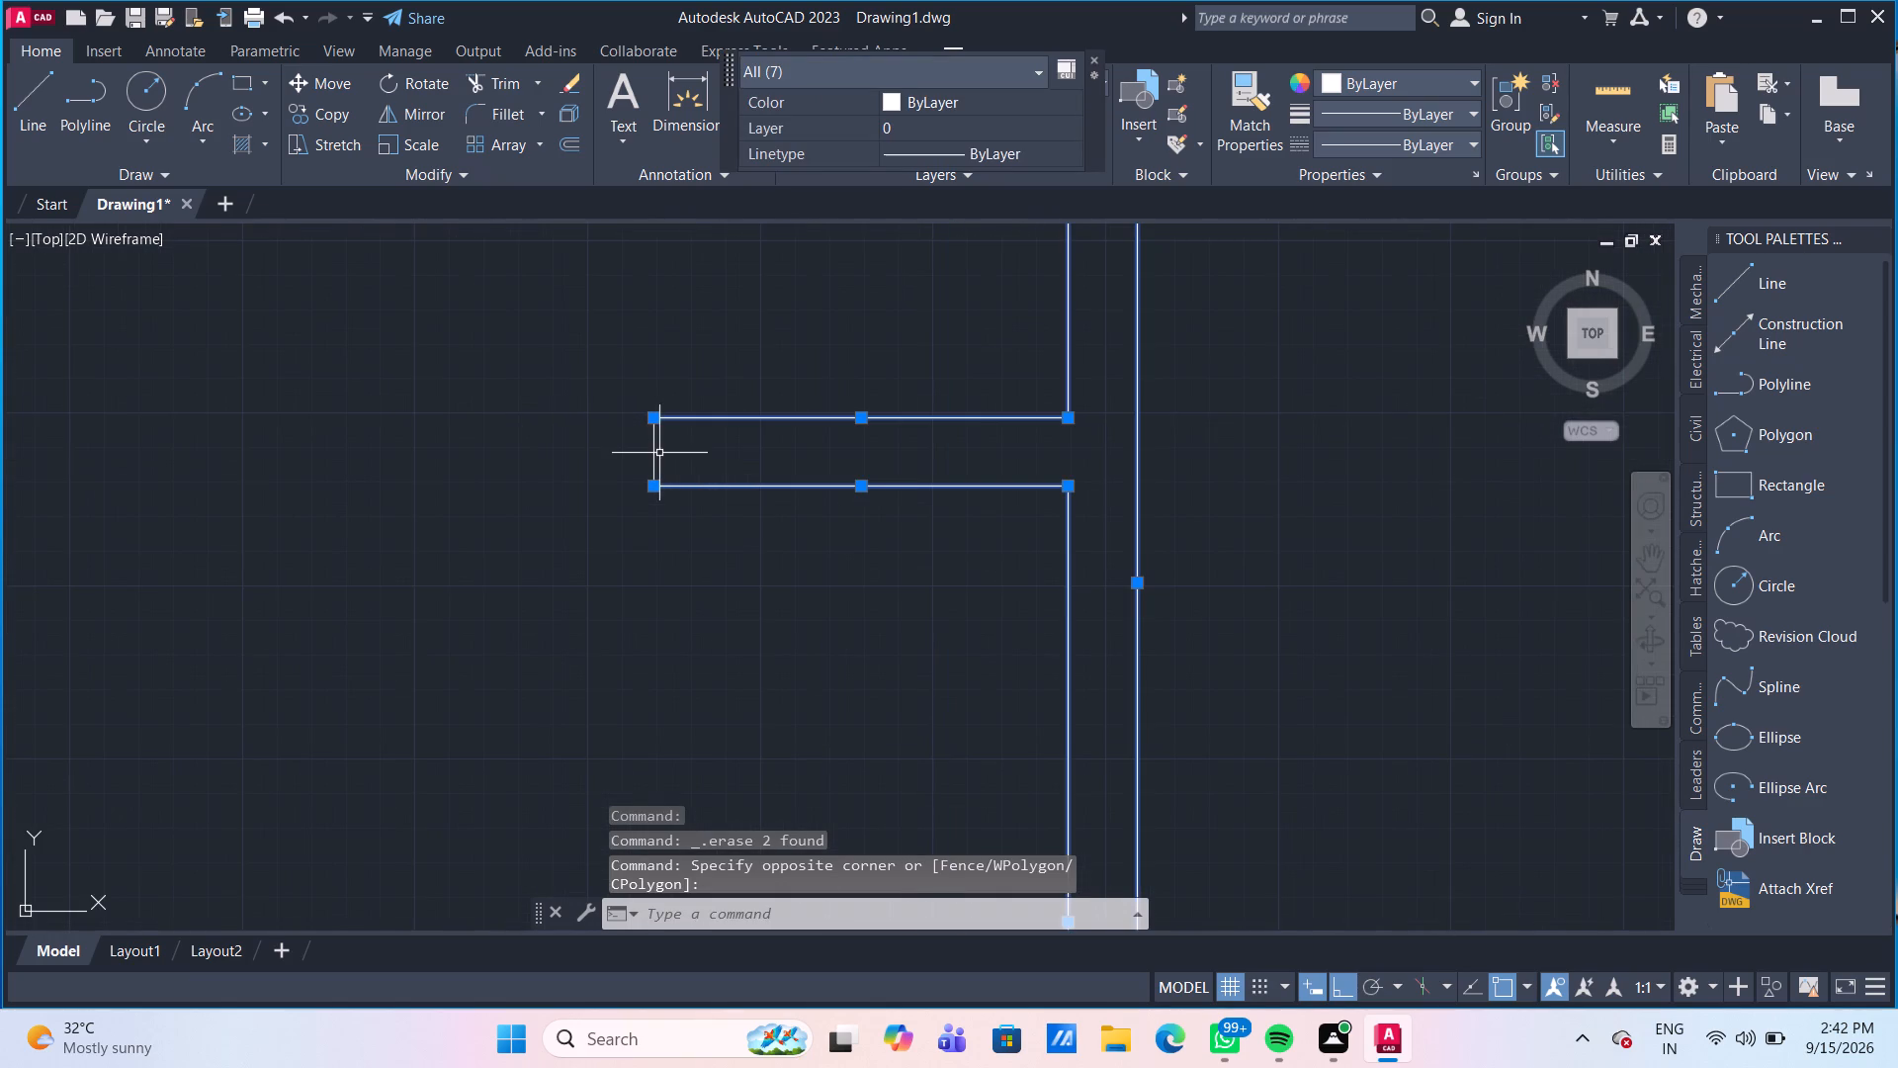
click(654, 451)
scroll(601, 466, down, 3)
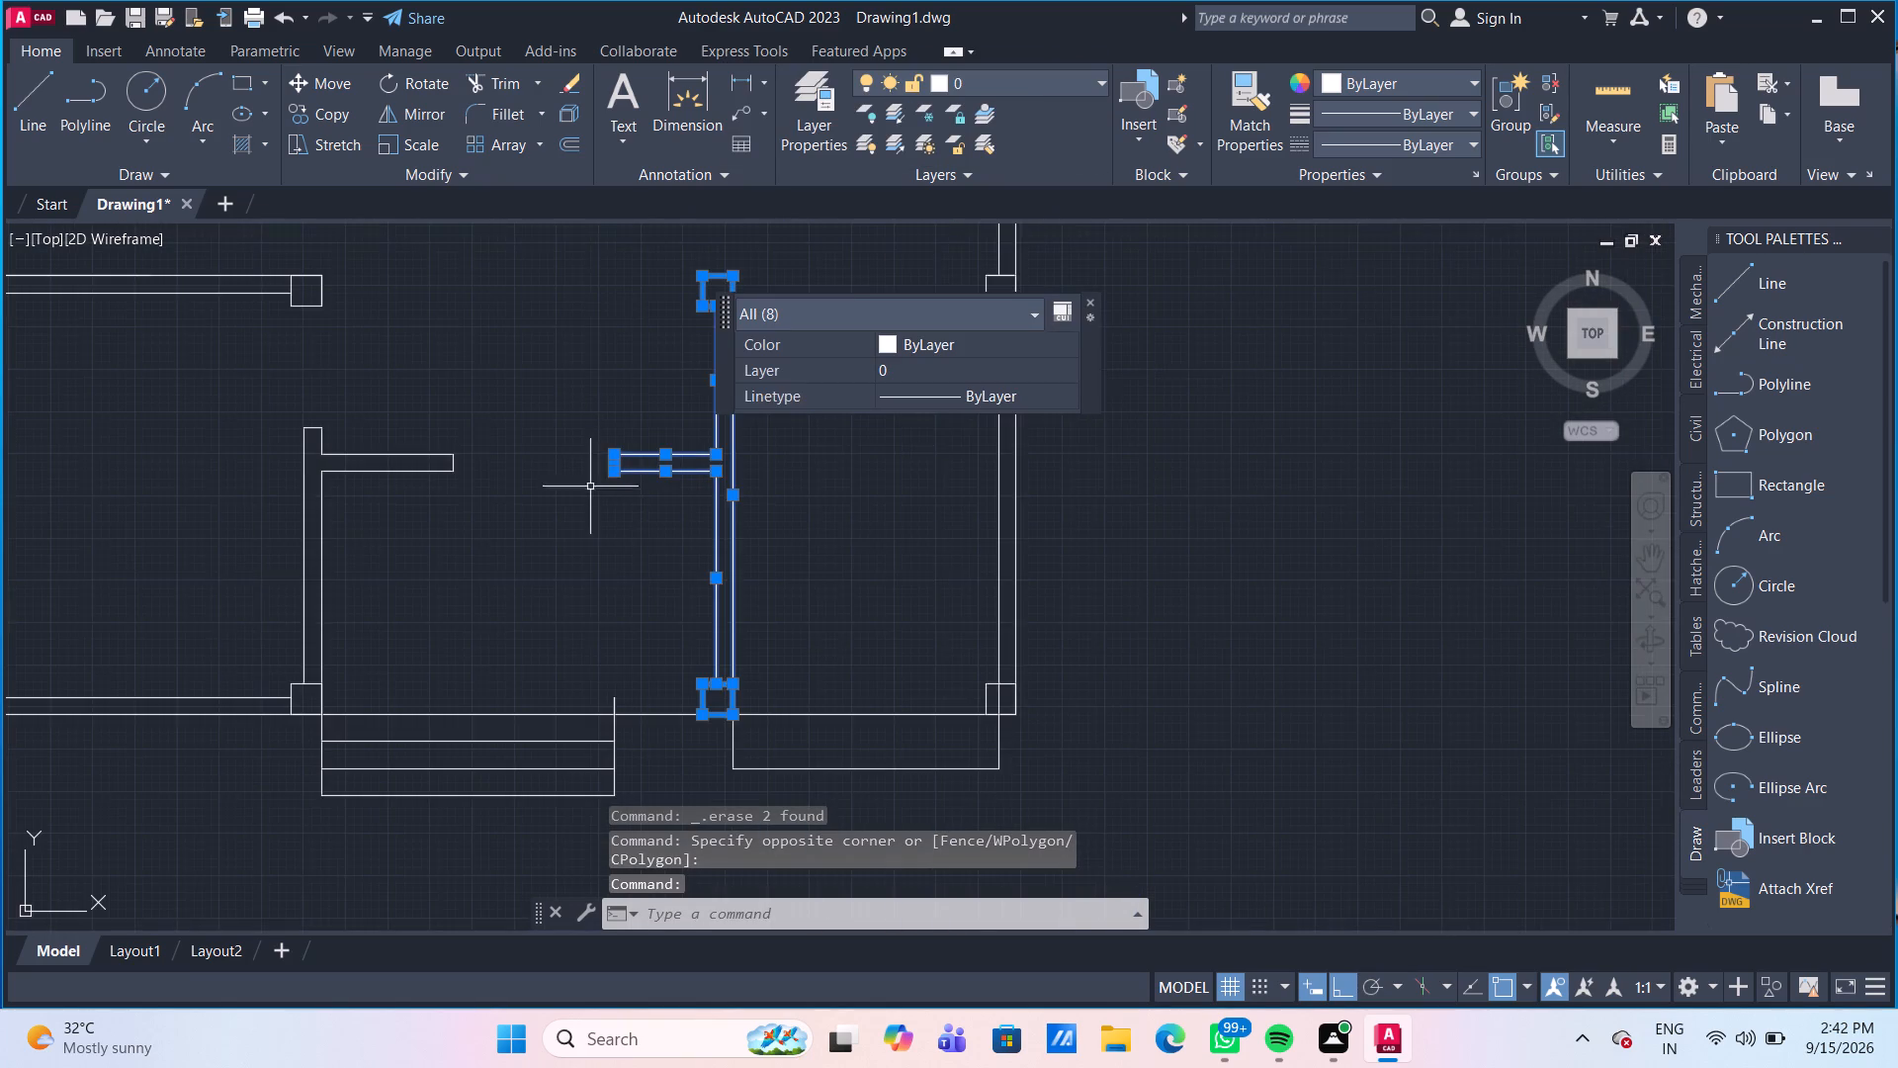
scroll(623, 538, down, 1)
scroll(740, 588, up, 2)
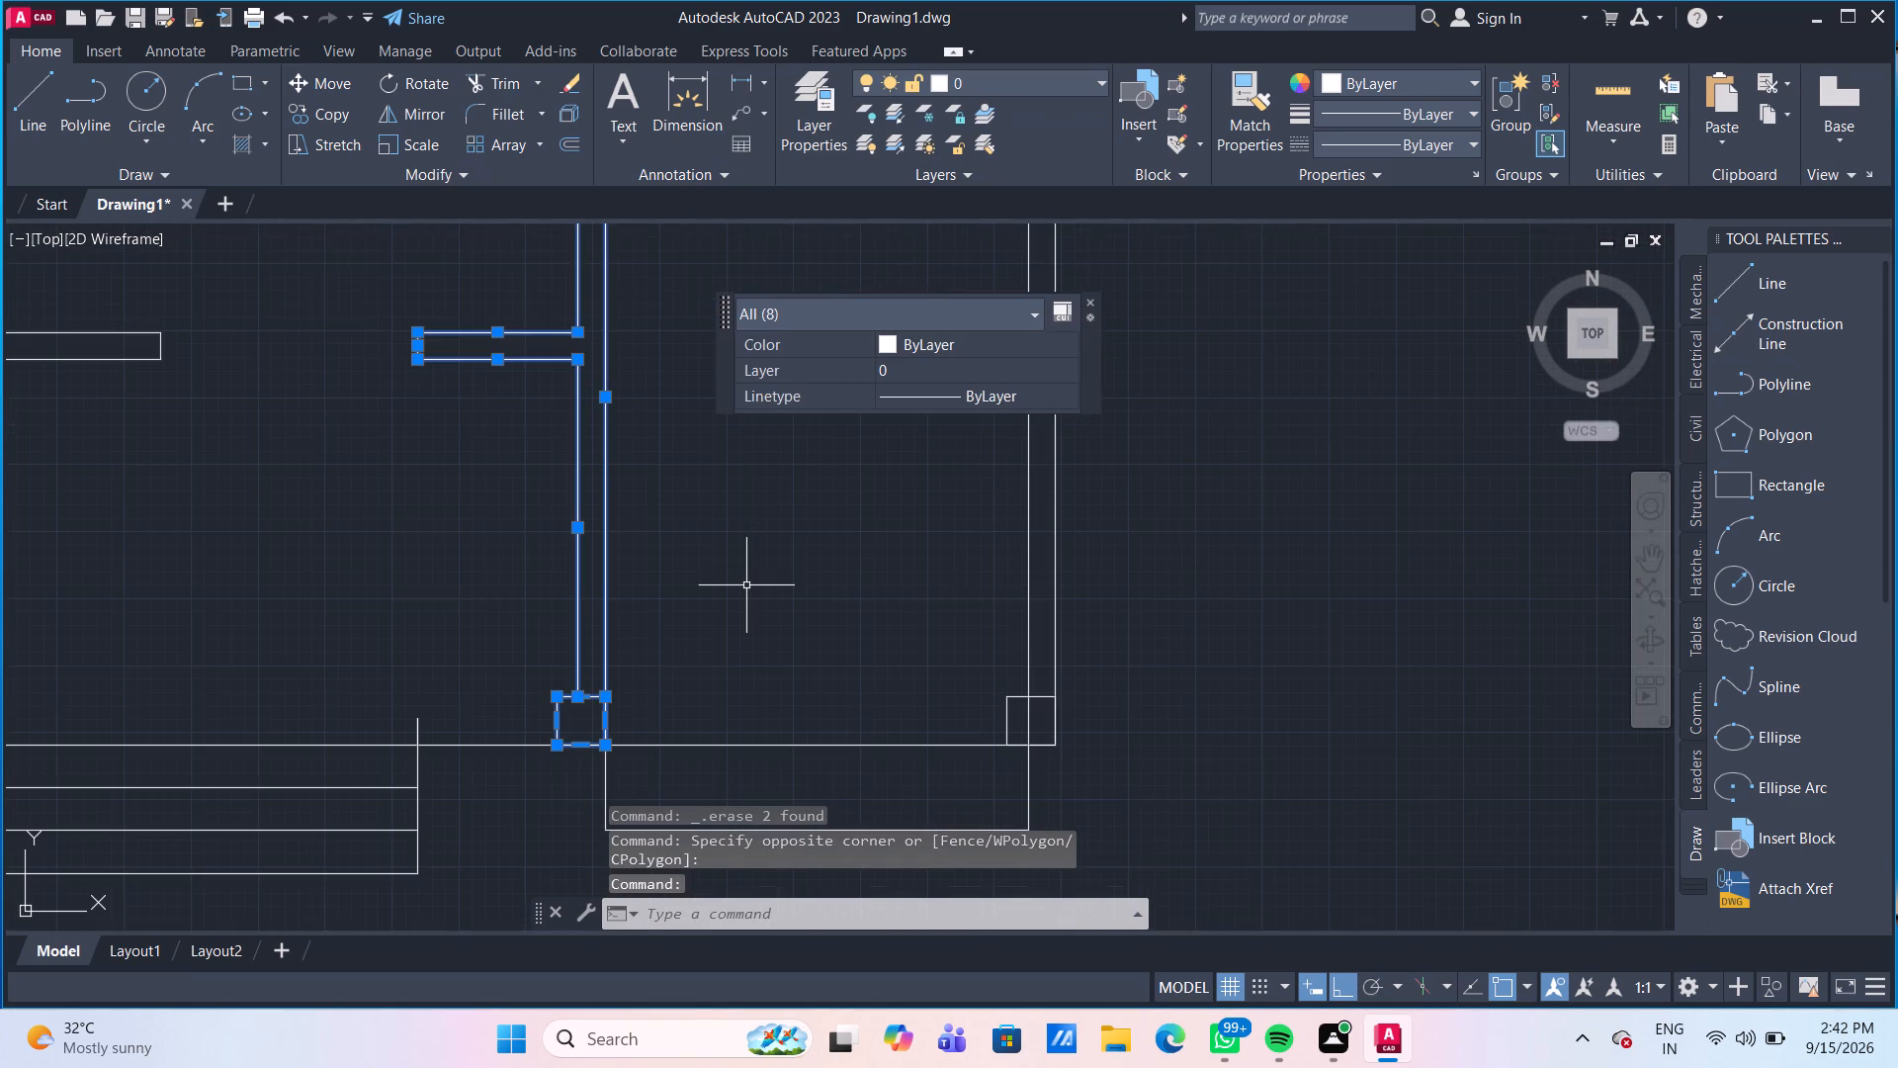
key(m)
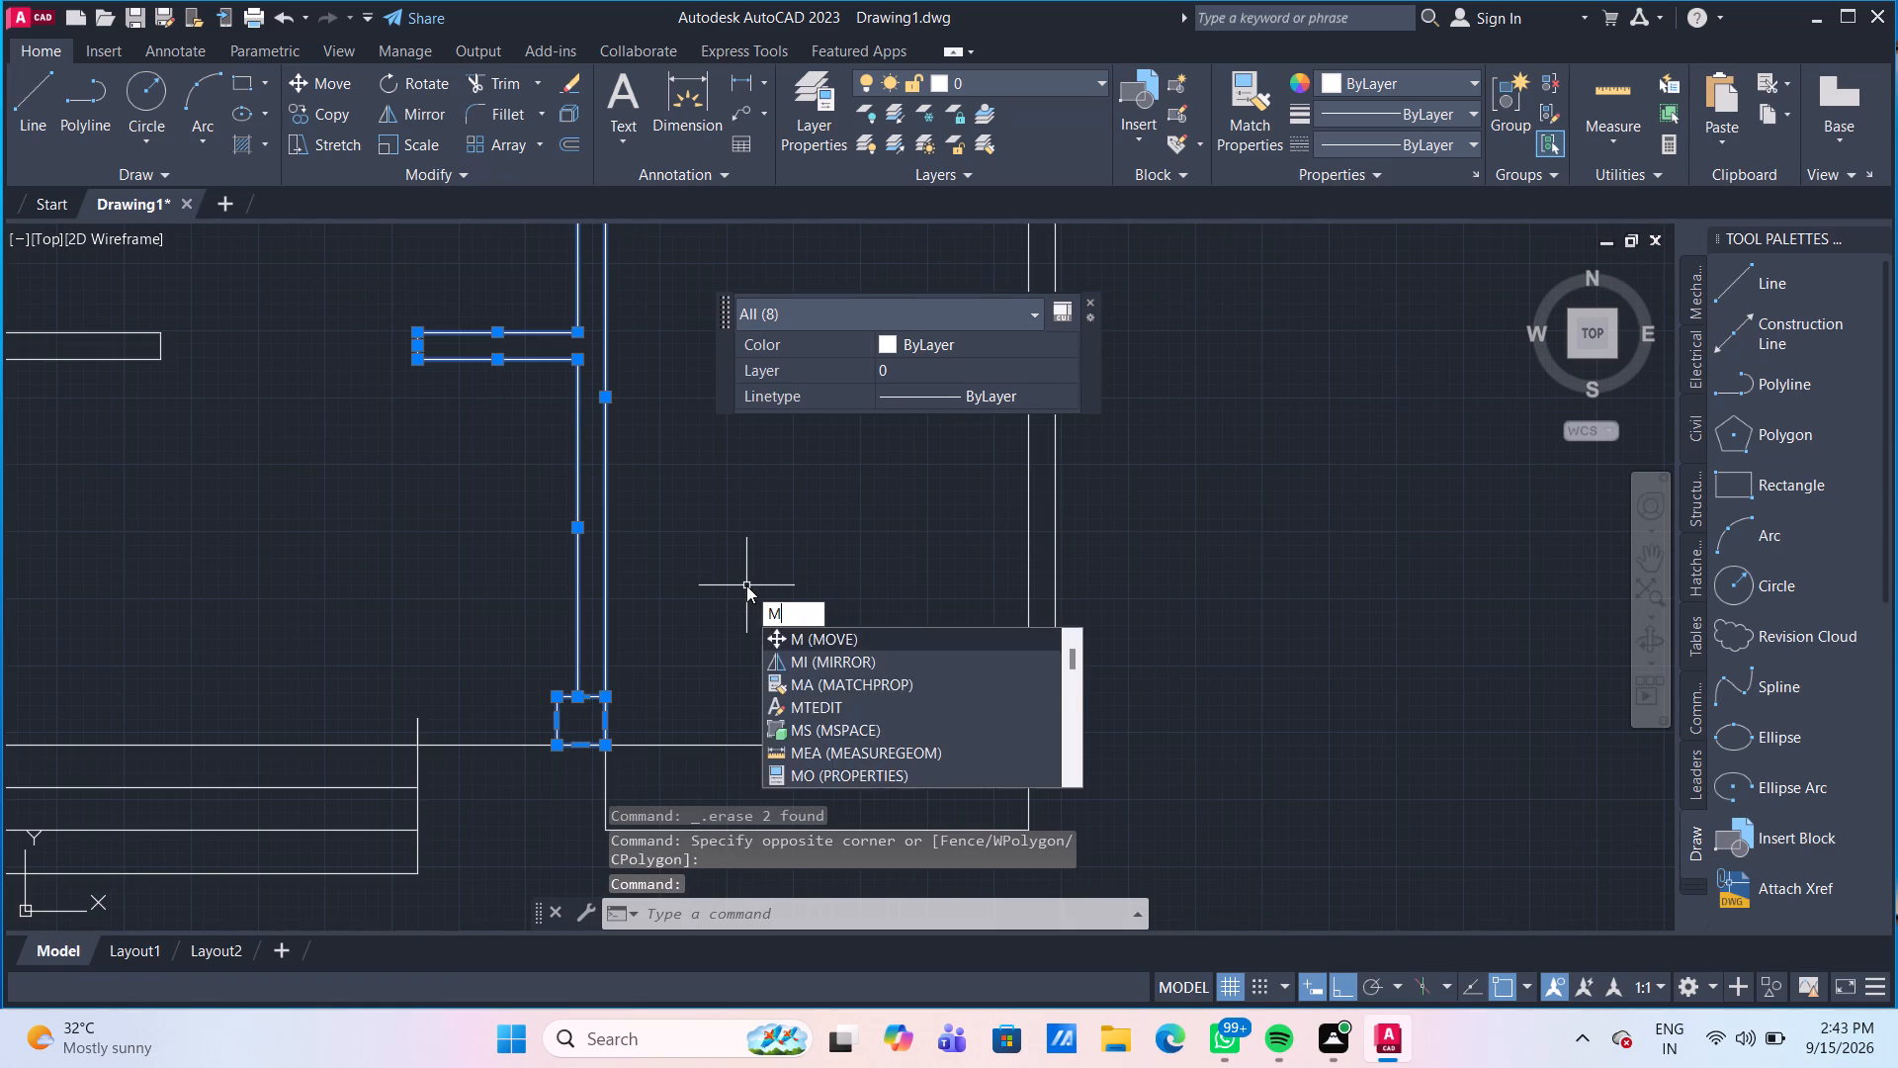
key(Return)
scroll(596, 741, up, 3)
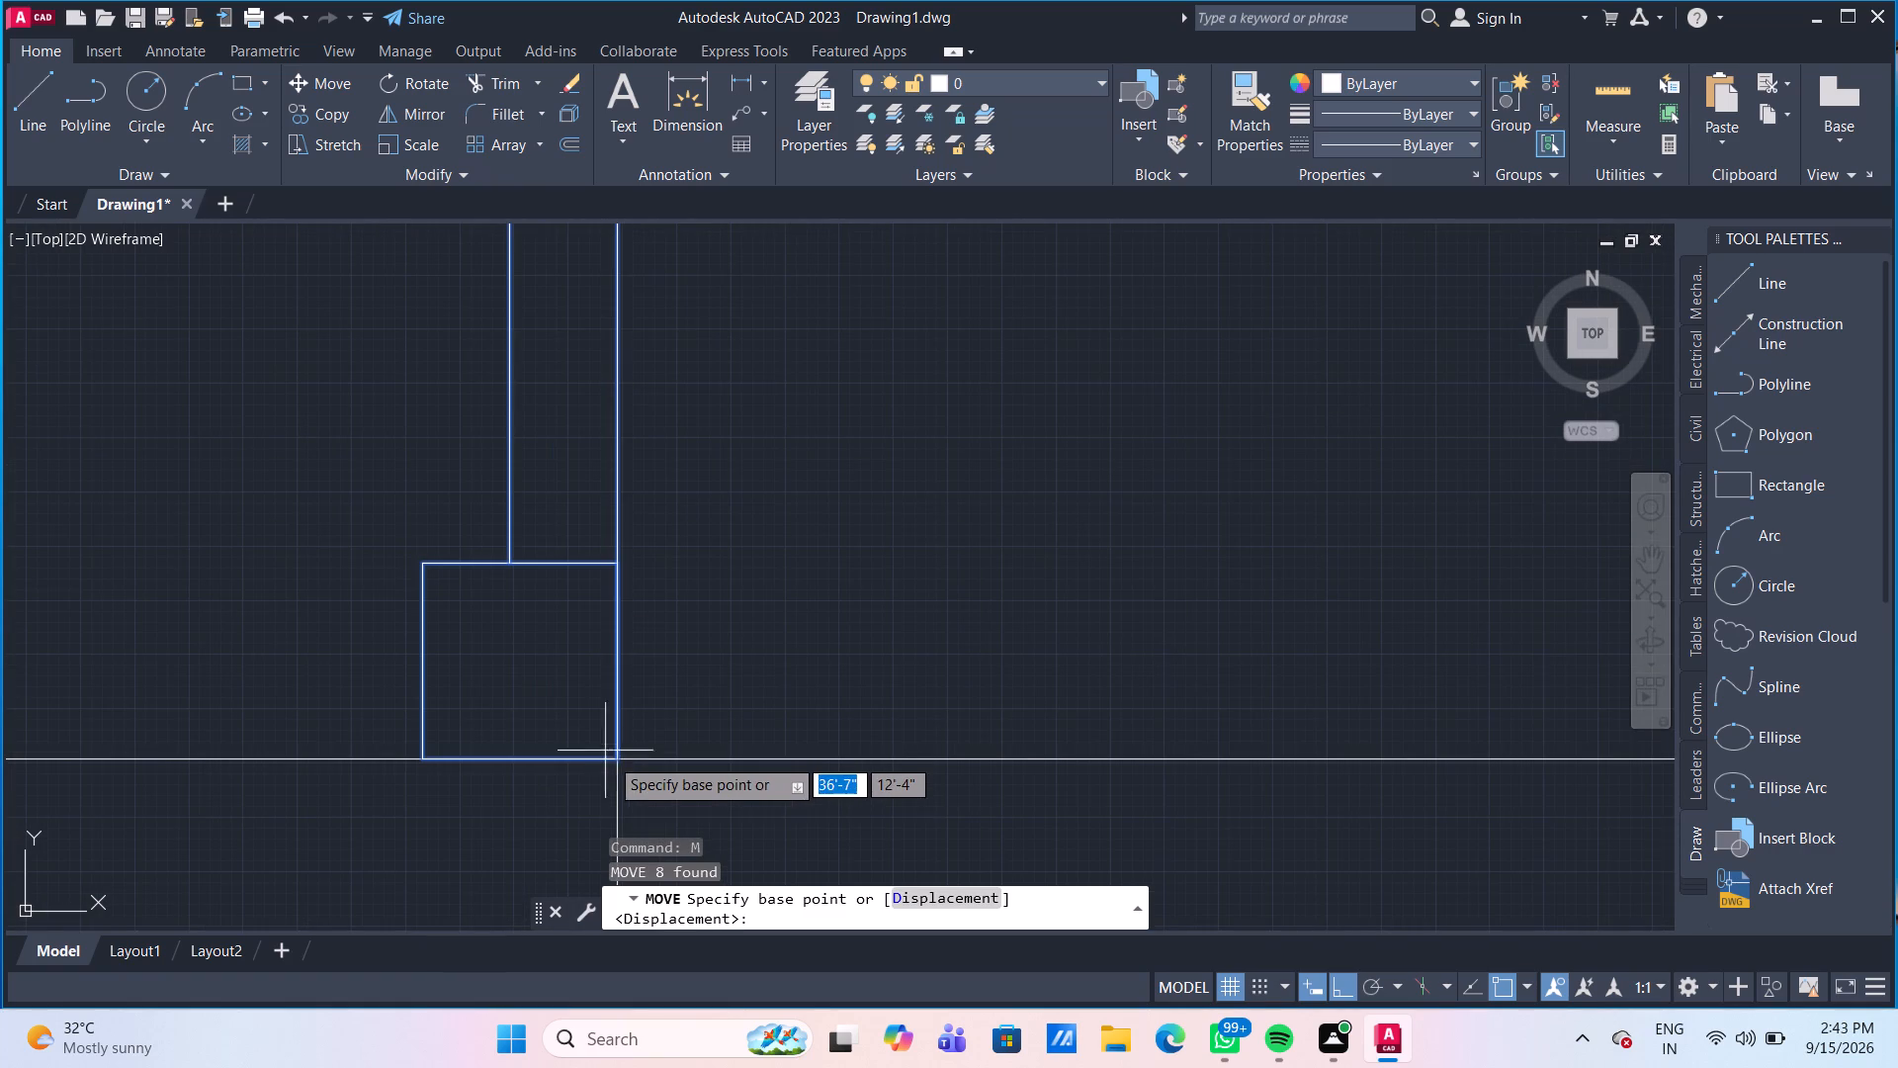
click(615, 762)
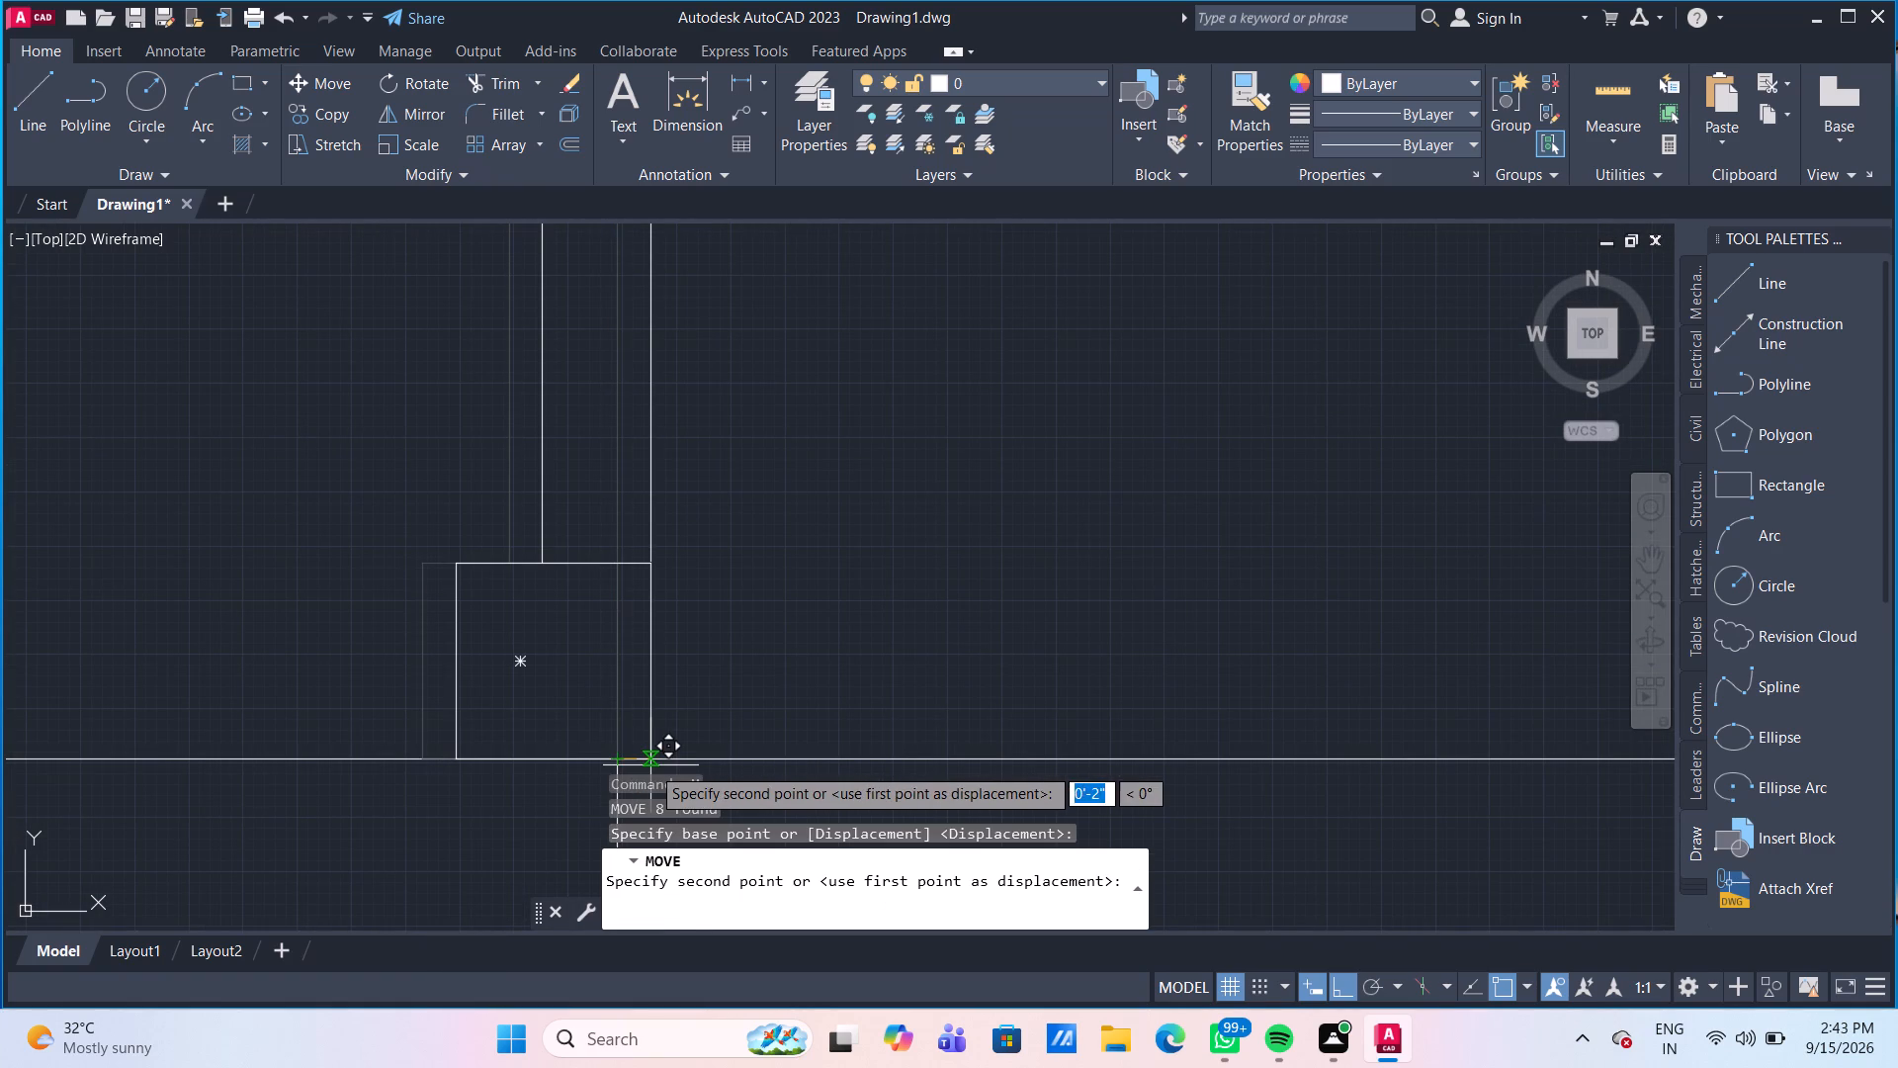
text(1")
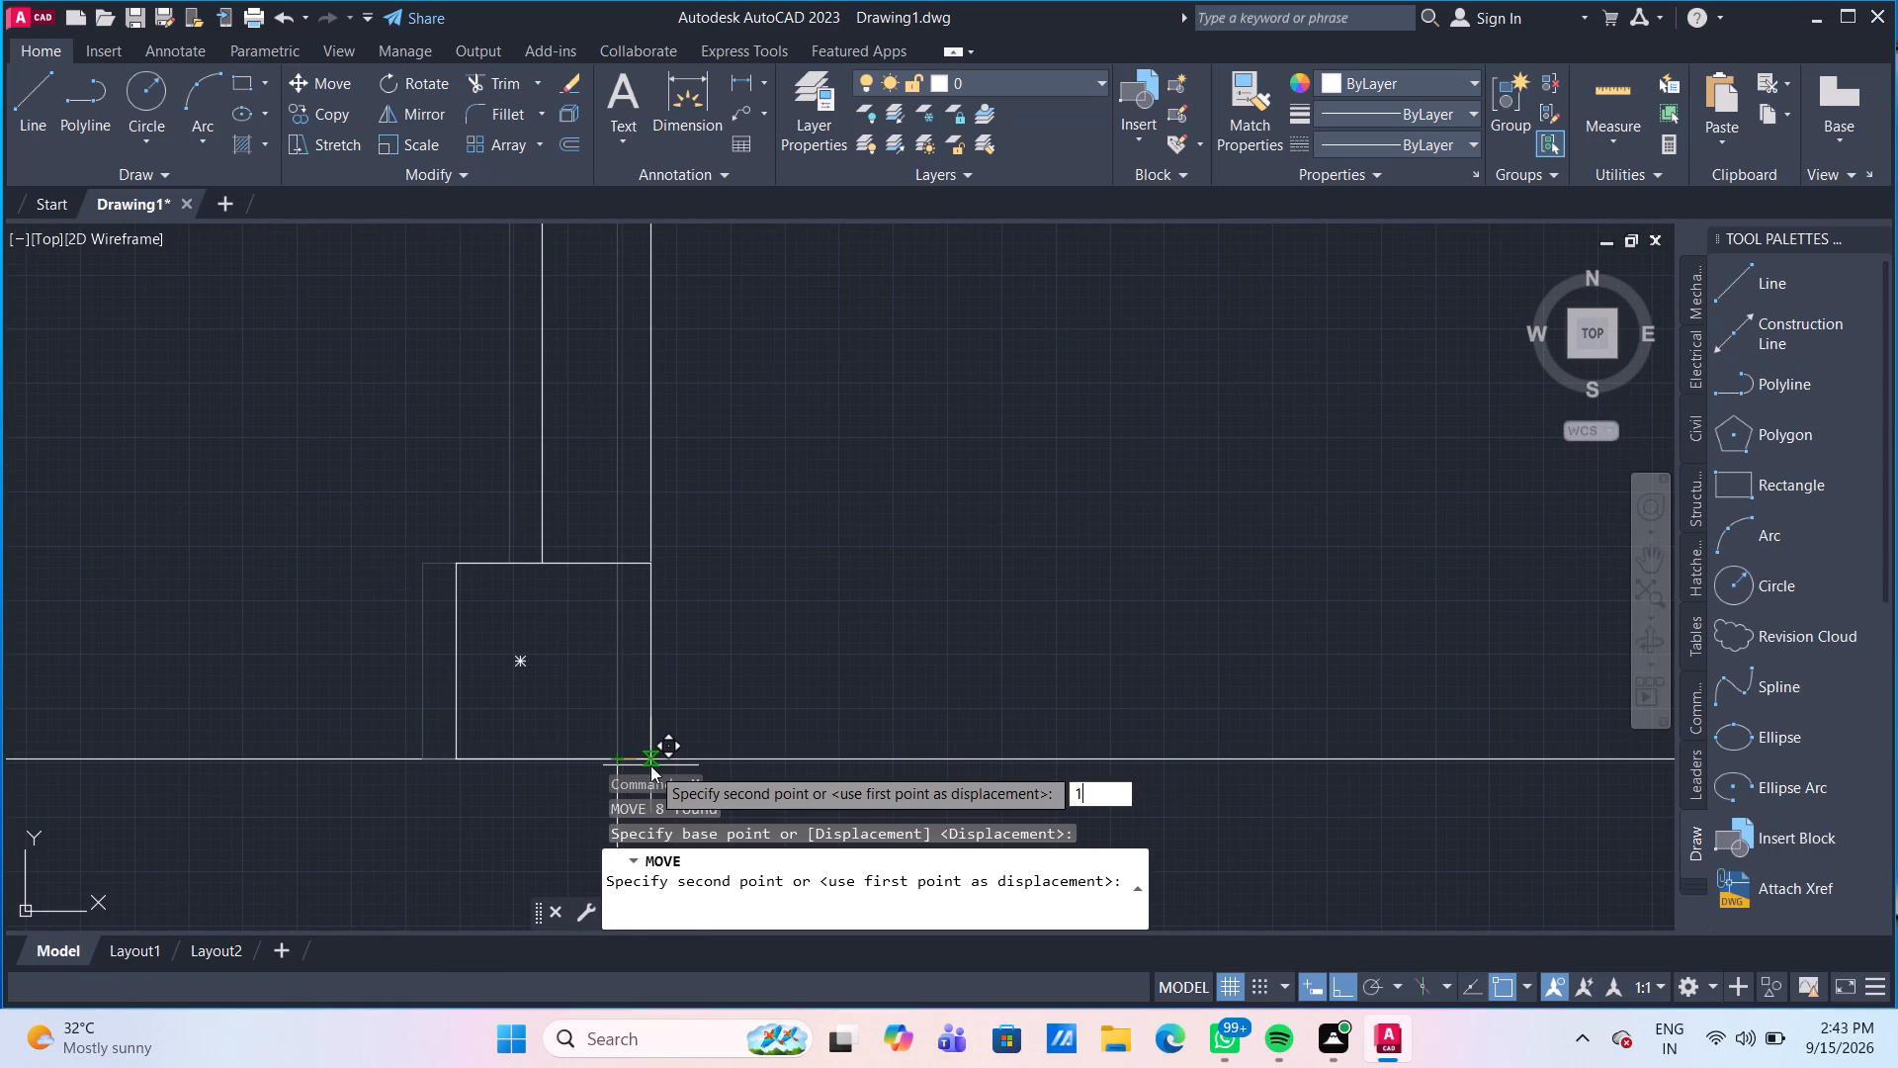
key(Return)
scroll(725, 788, down, 2)
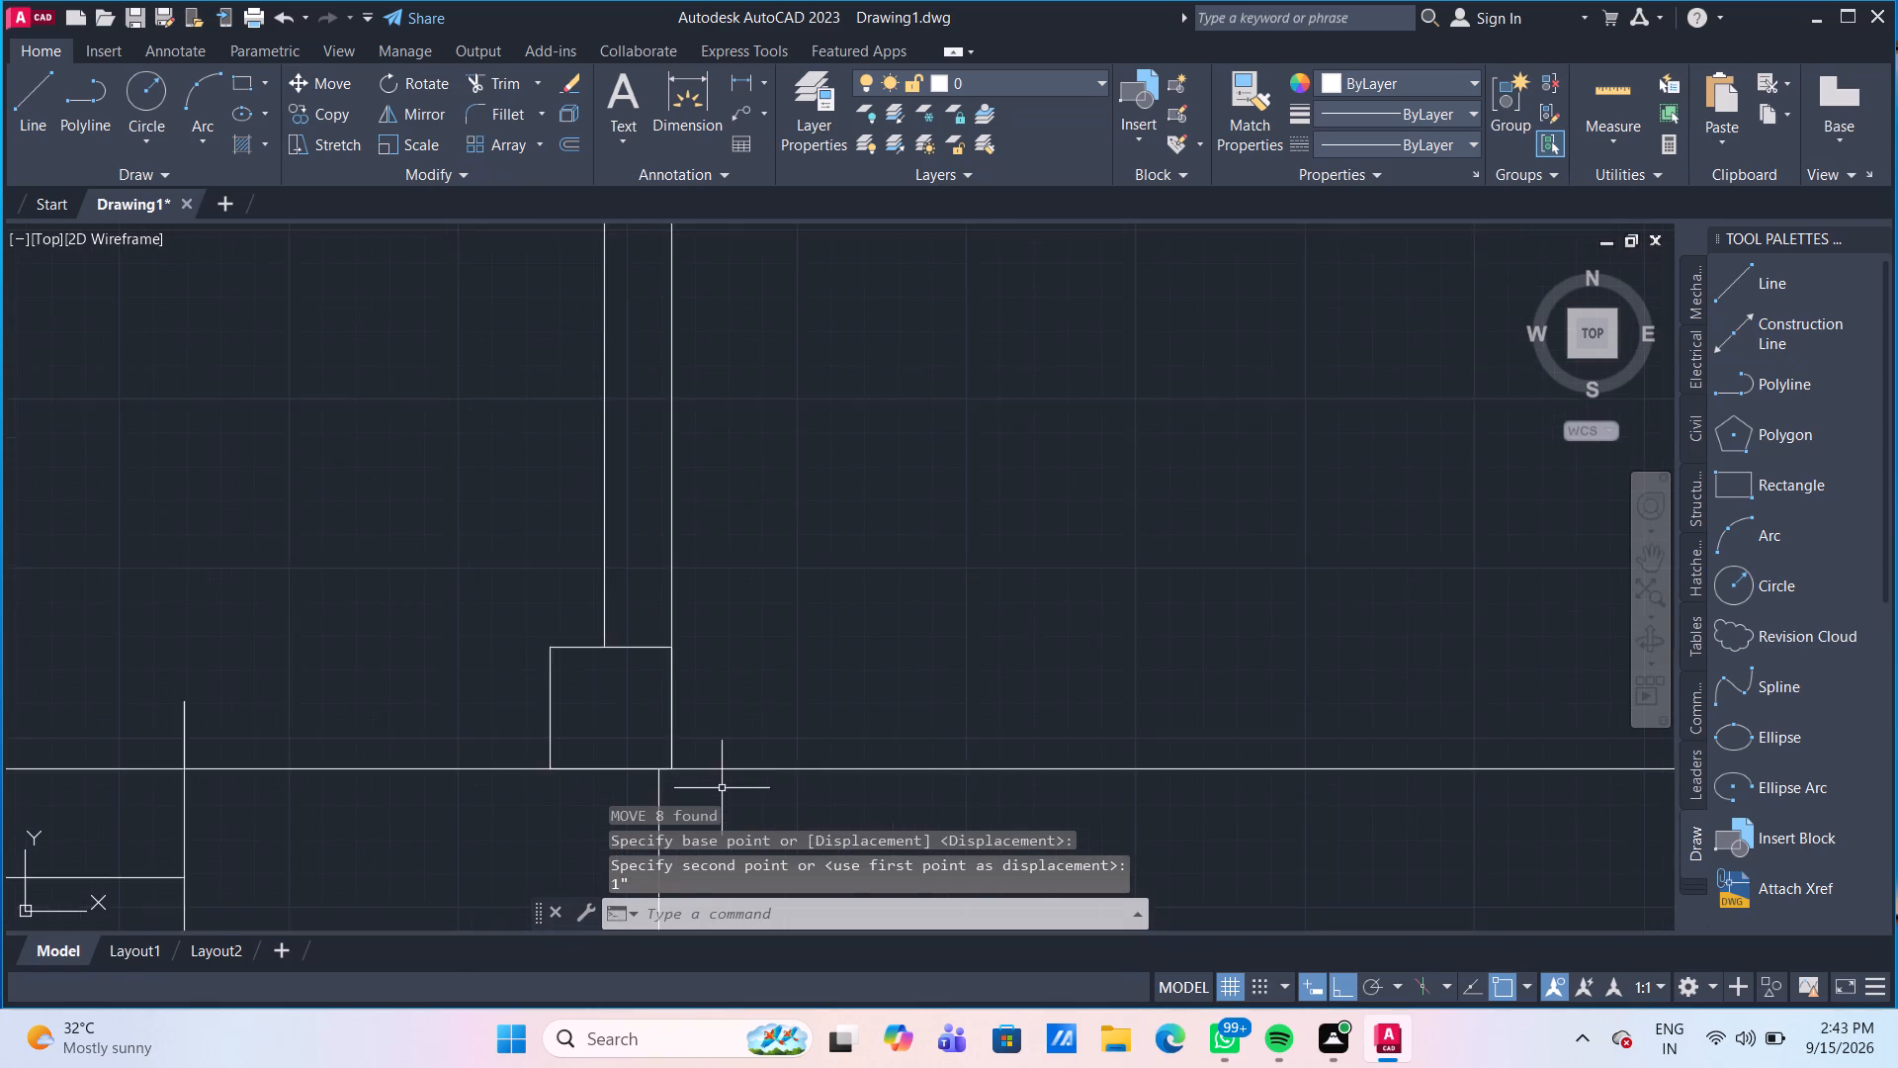
scroll(721, 788, down, 2)
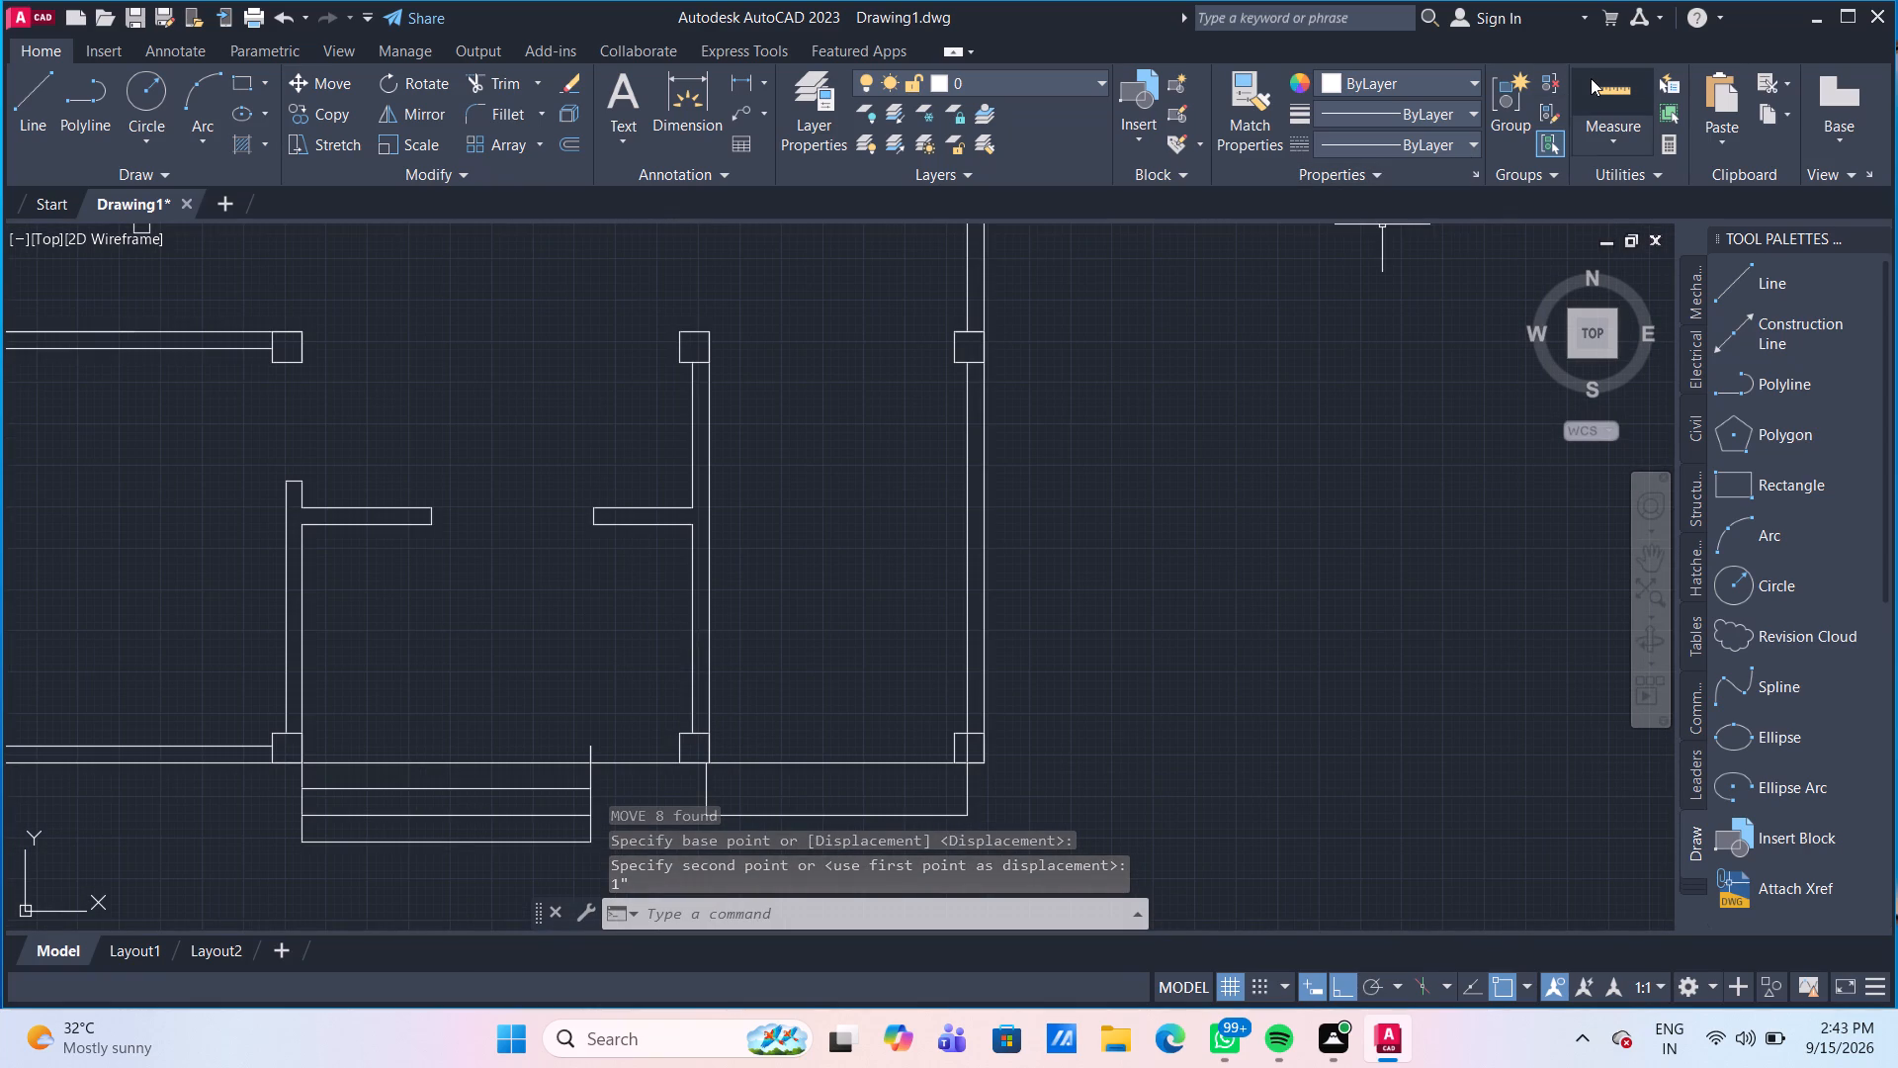
Measure the lower-middle room's left stub wall with quick measure.
click(1591, 78)
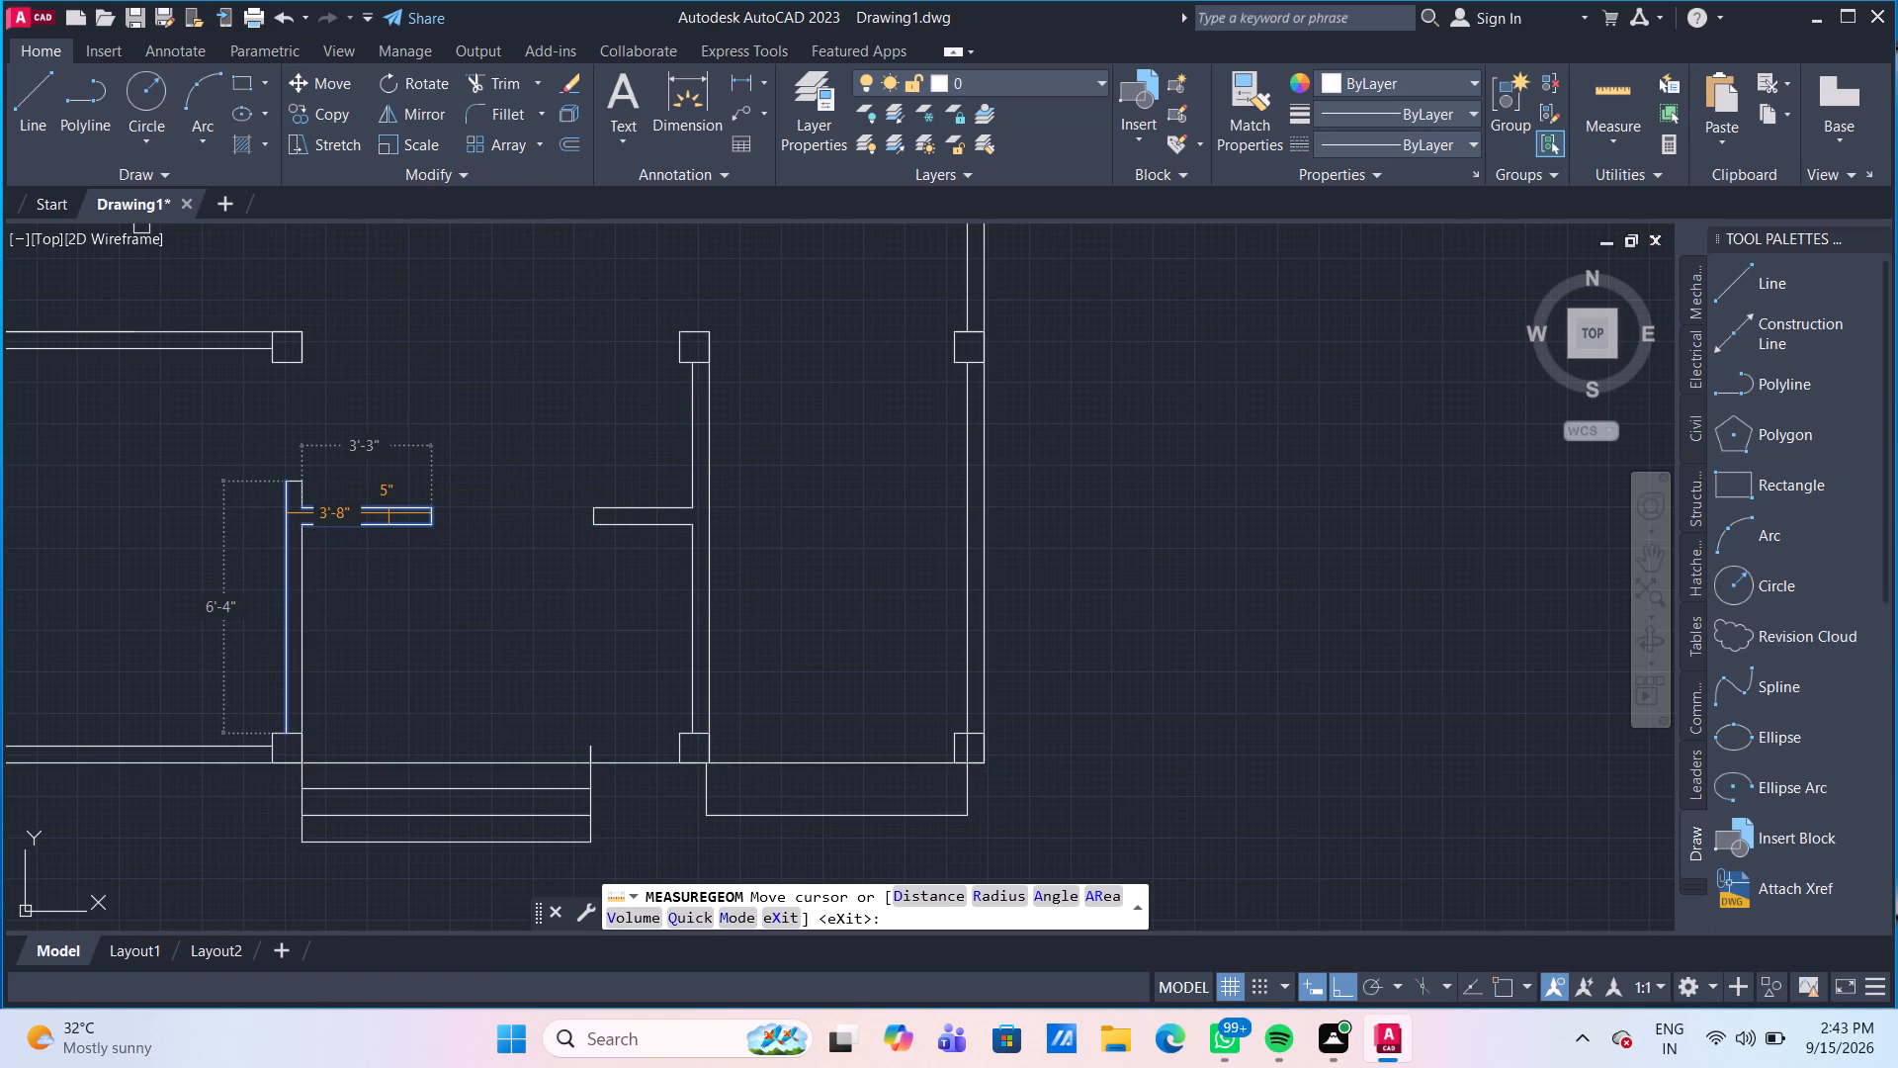
key(Escape)
Stretch the free end of the lower-middle room's left stub wall 1" to the right, into the opening.
scroll(396, 529, up, 4)
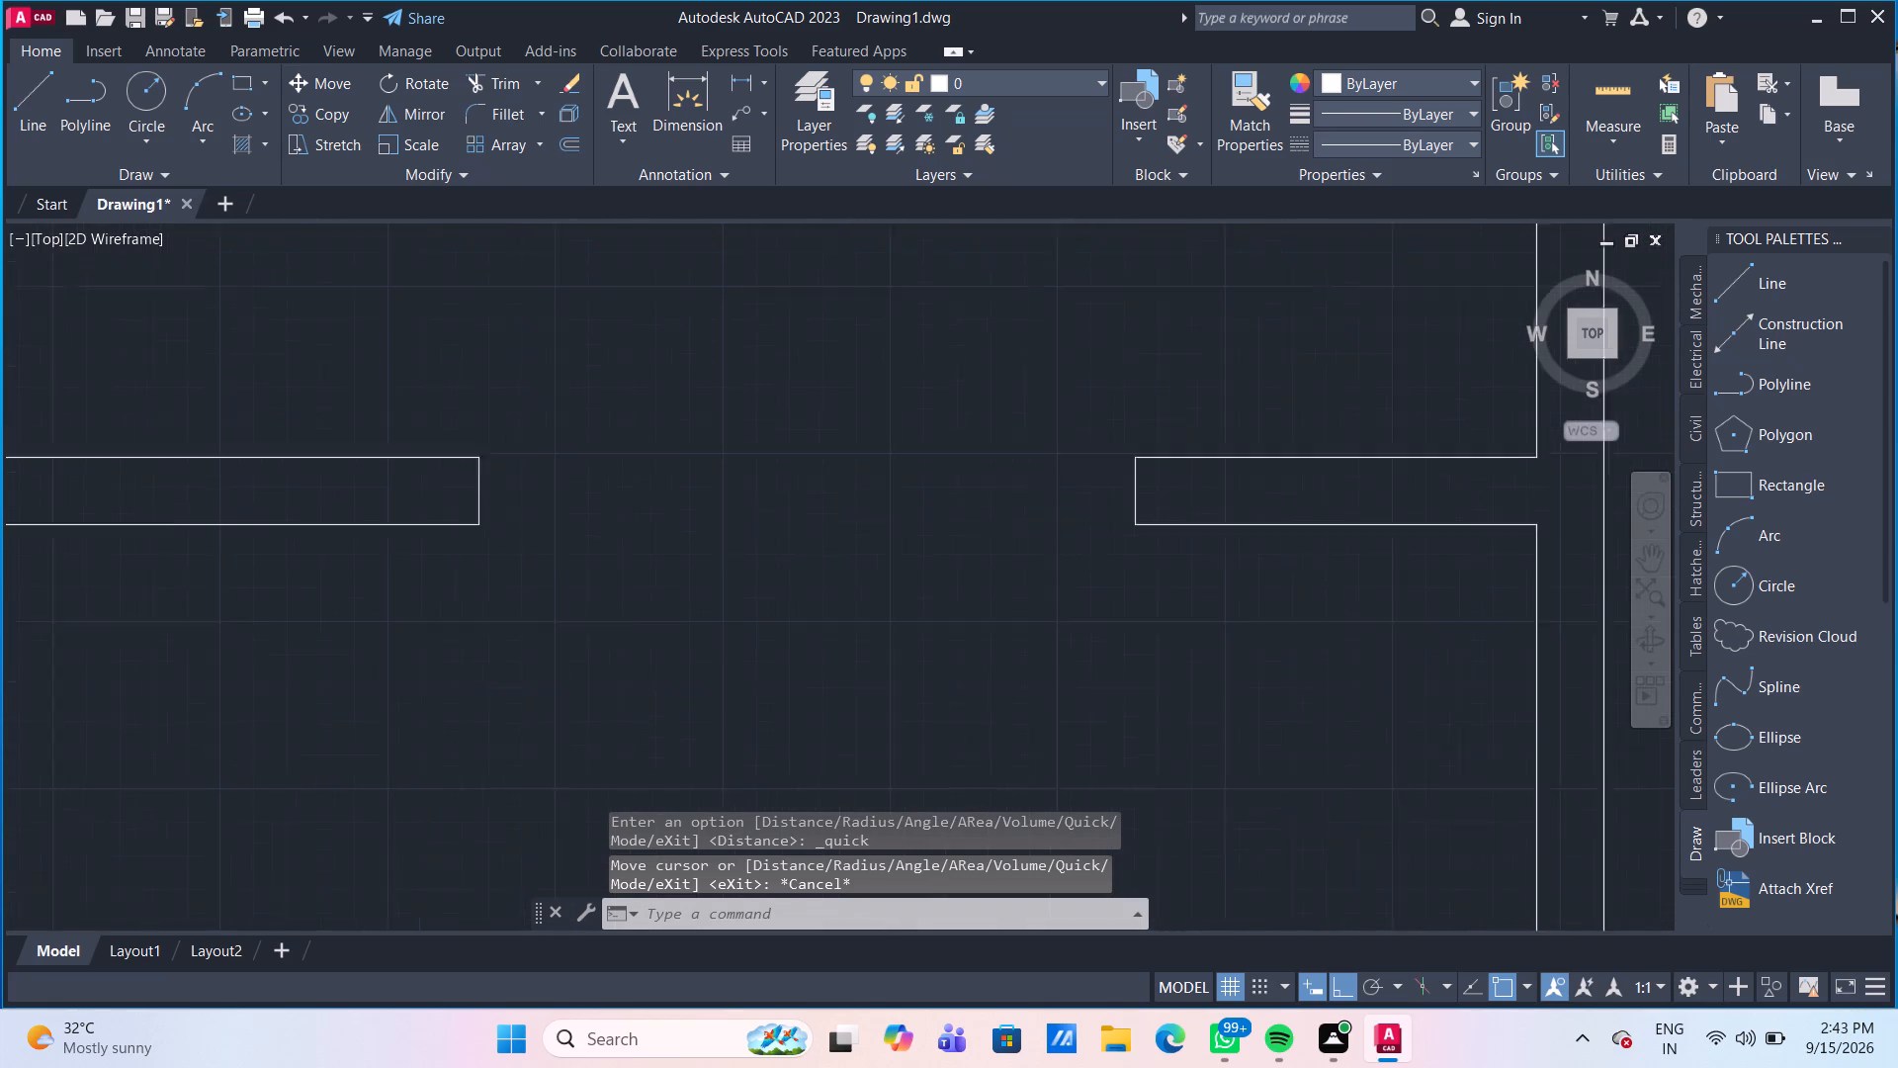
middle_drag(489, 499, 579, 530)
click(603, 581)
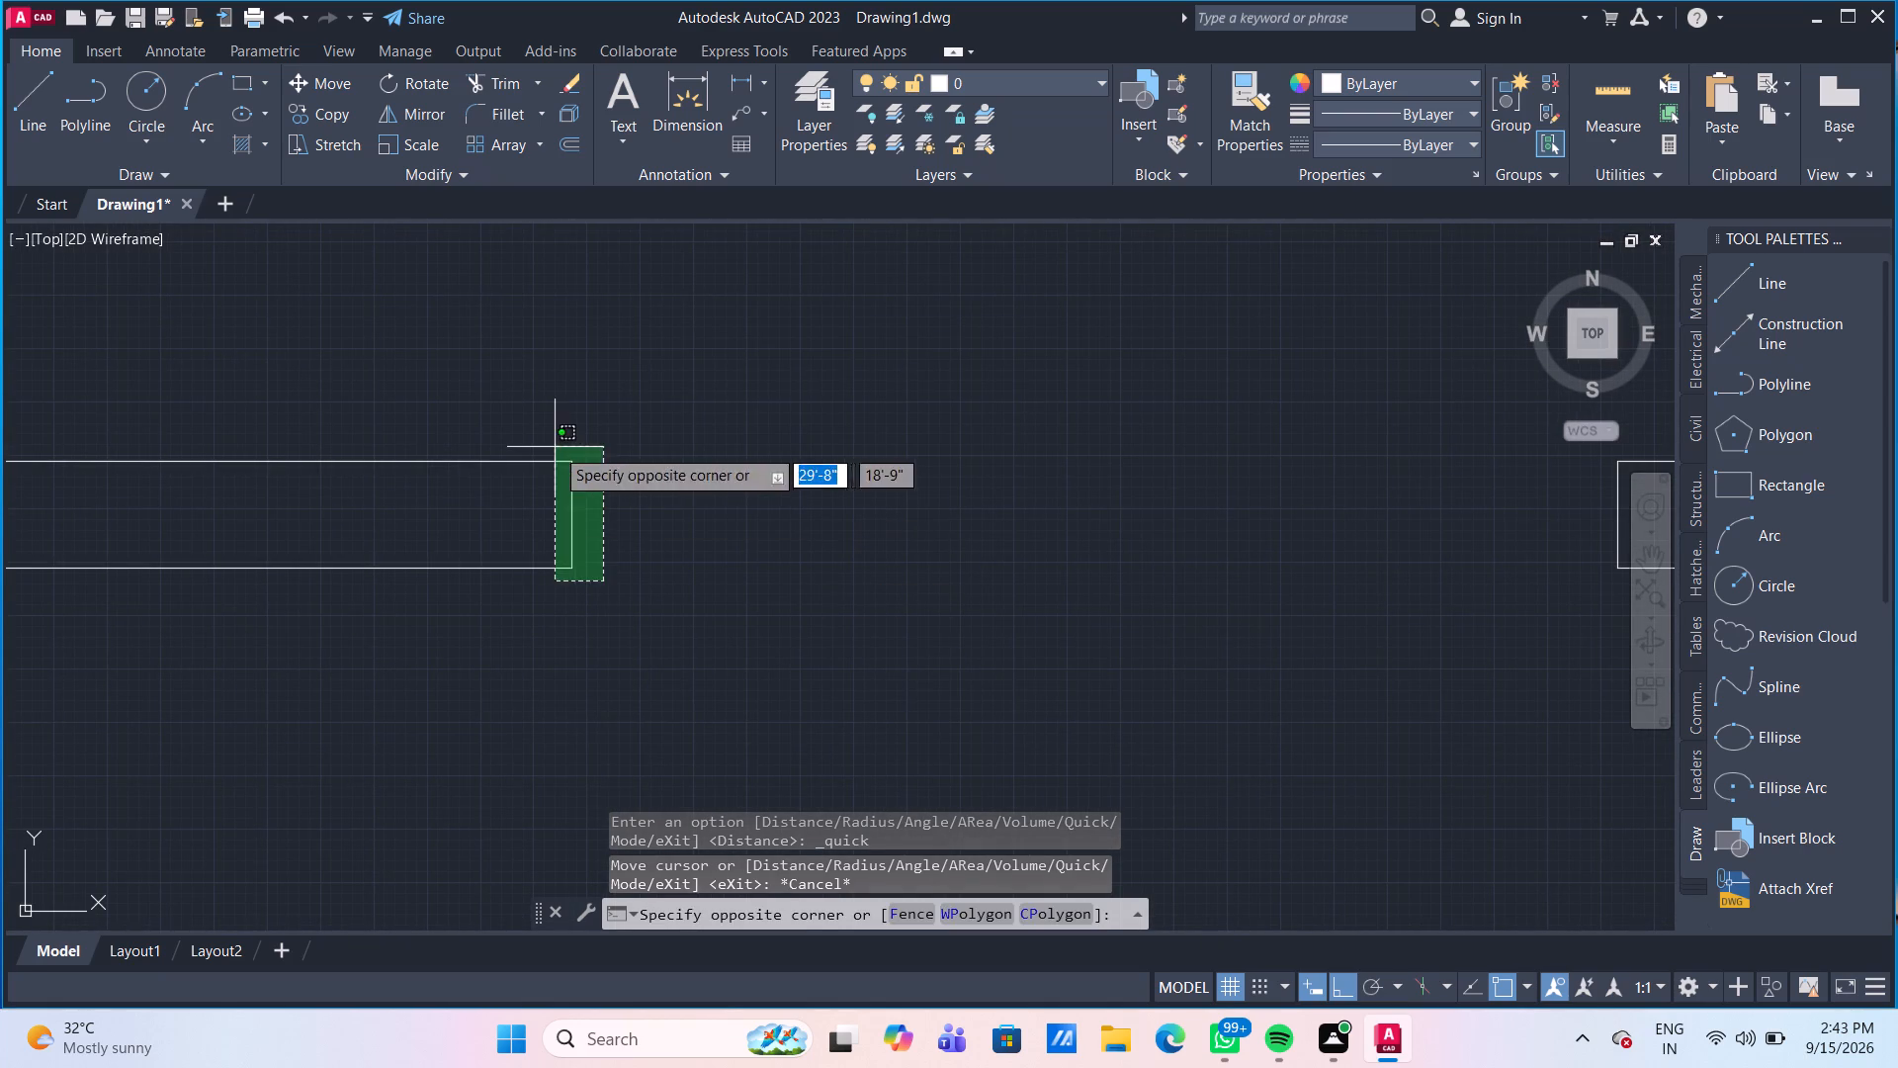
click(555, 447)
click(343, 149)
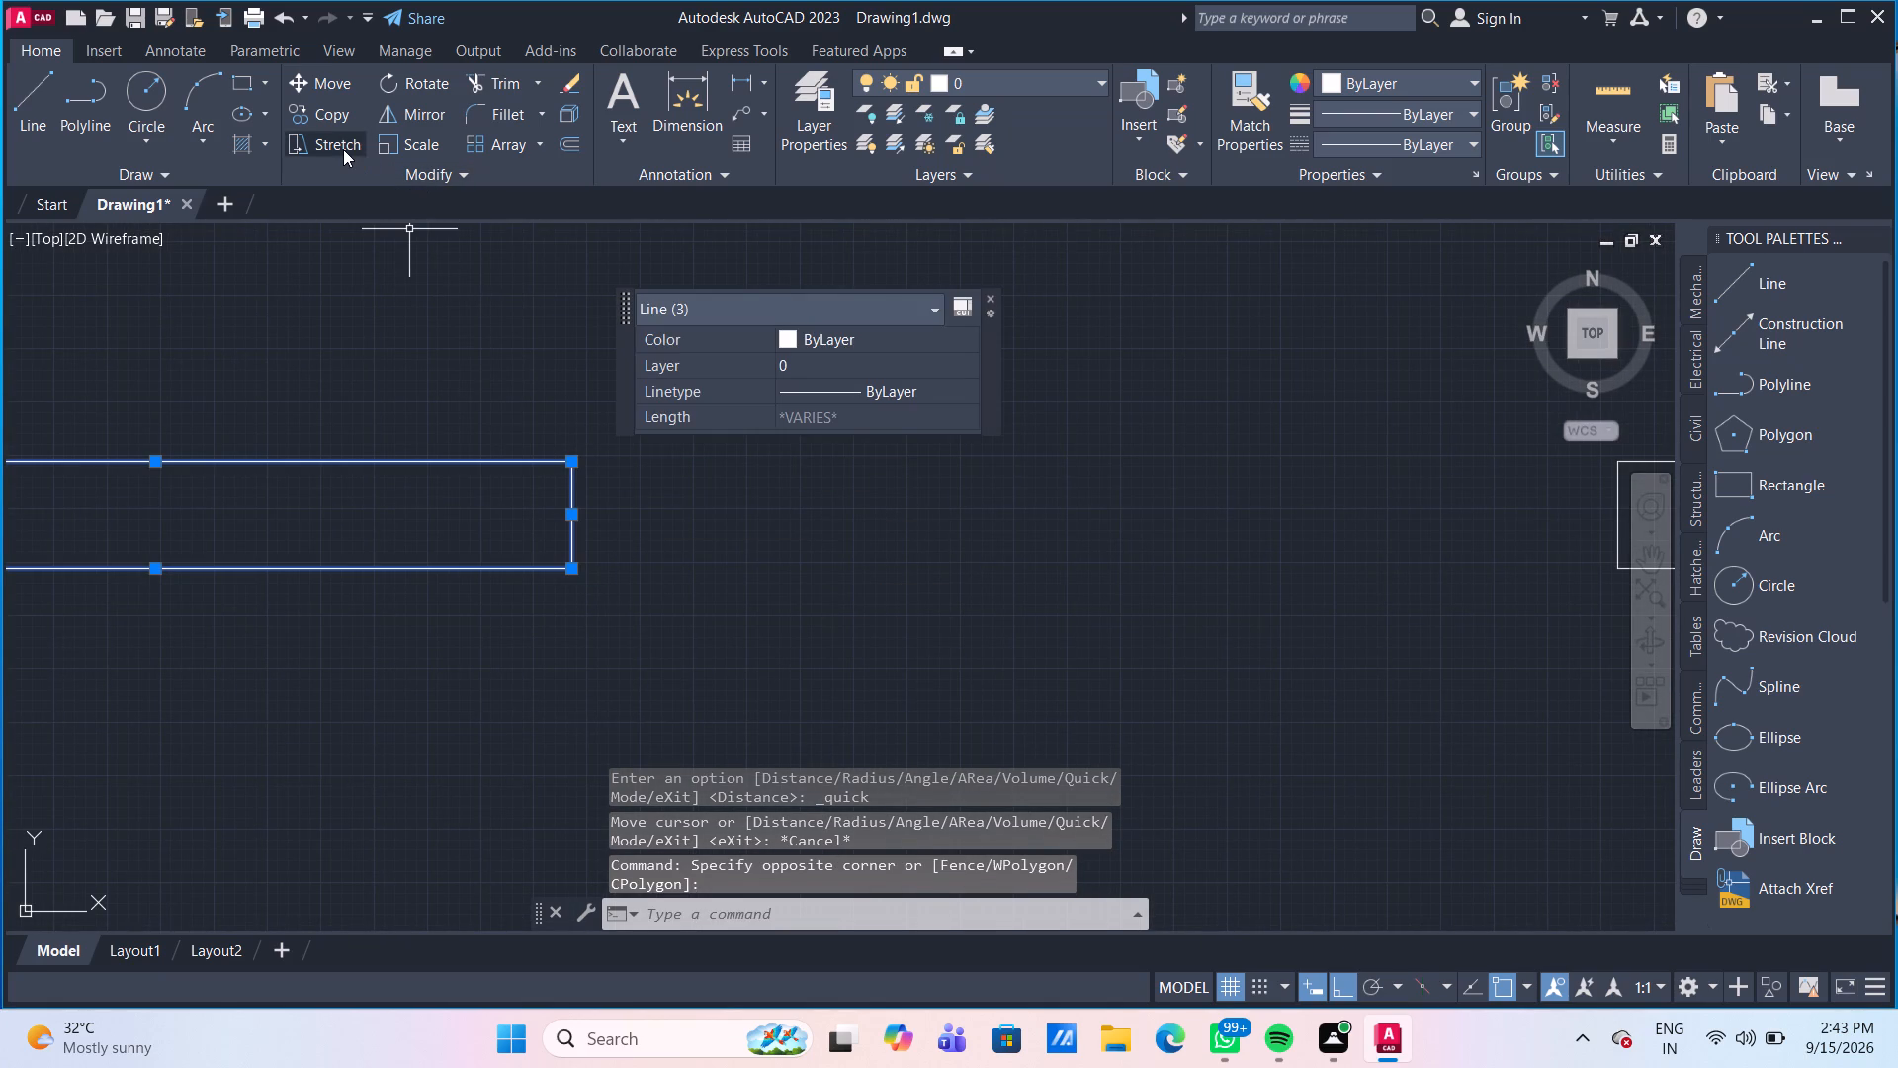
scroll(575, 567, down, 2)
click(576, 567)
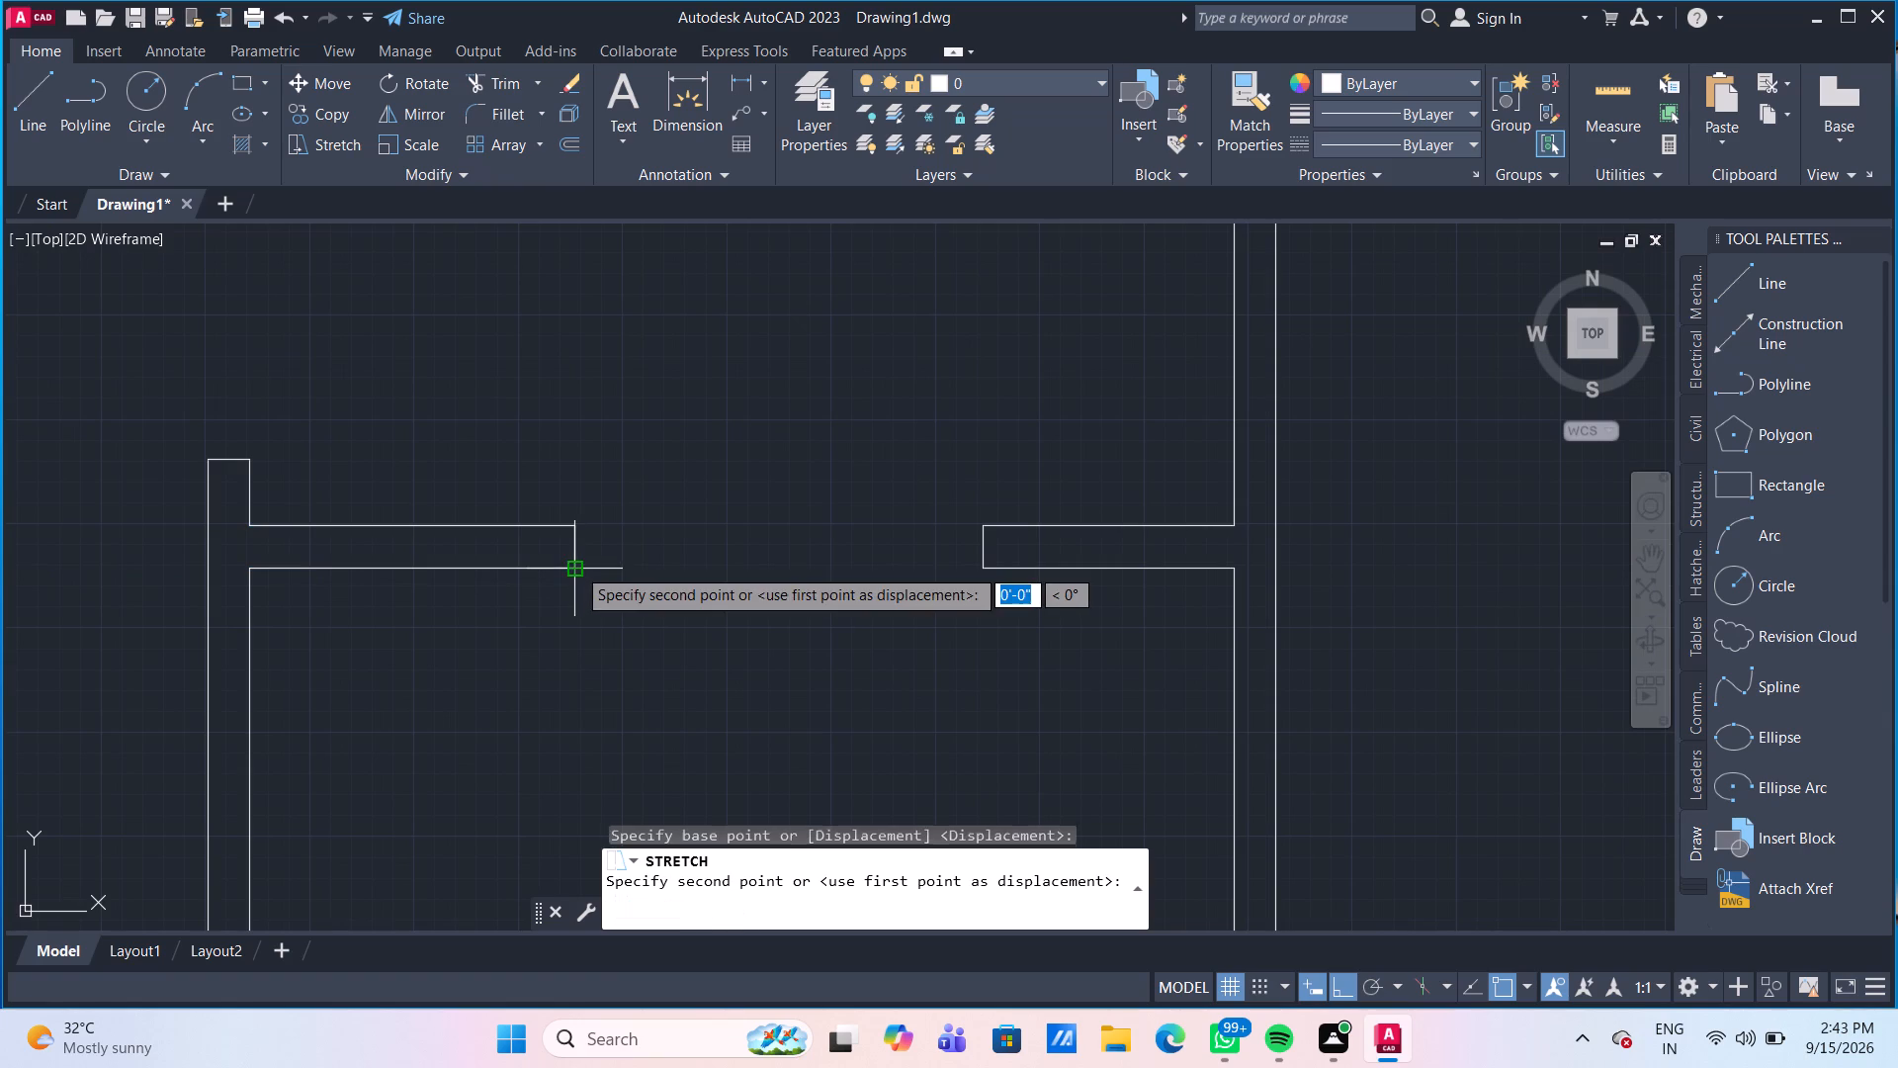
text(1")
key(Return)
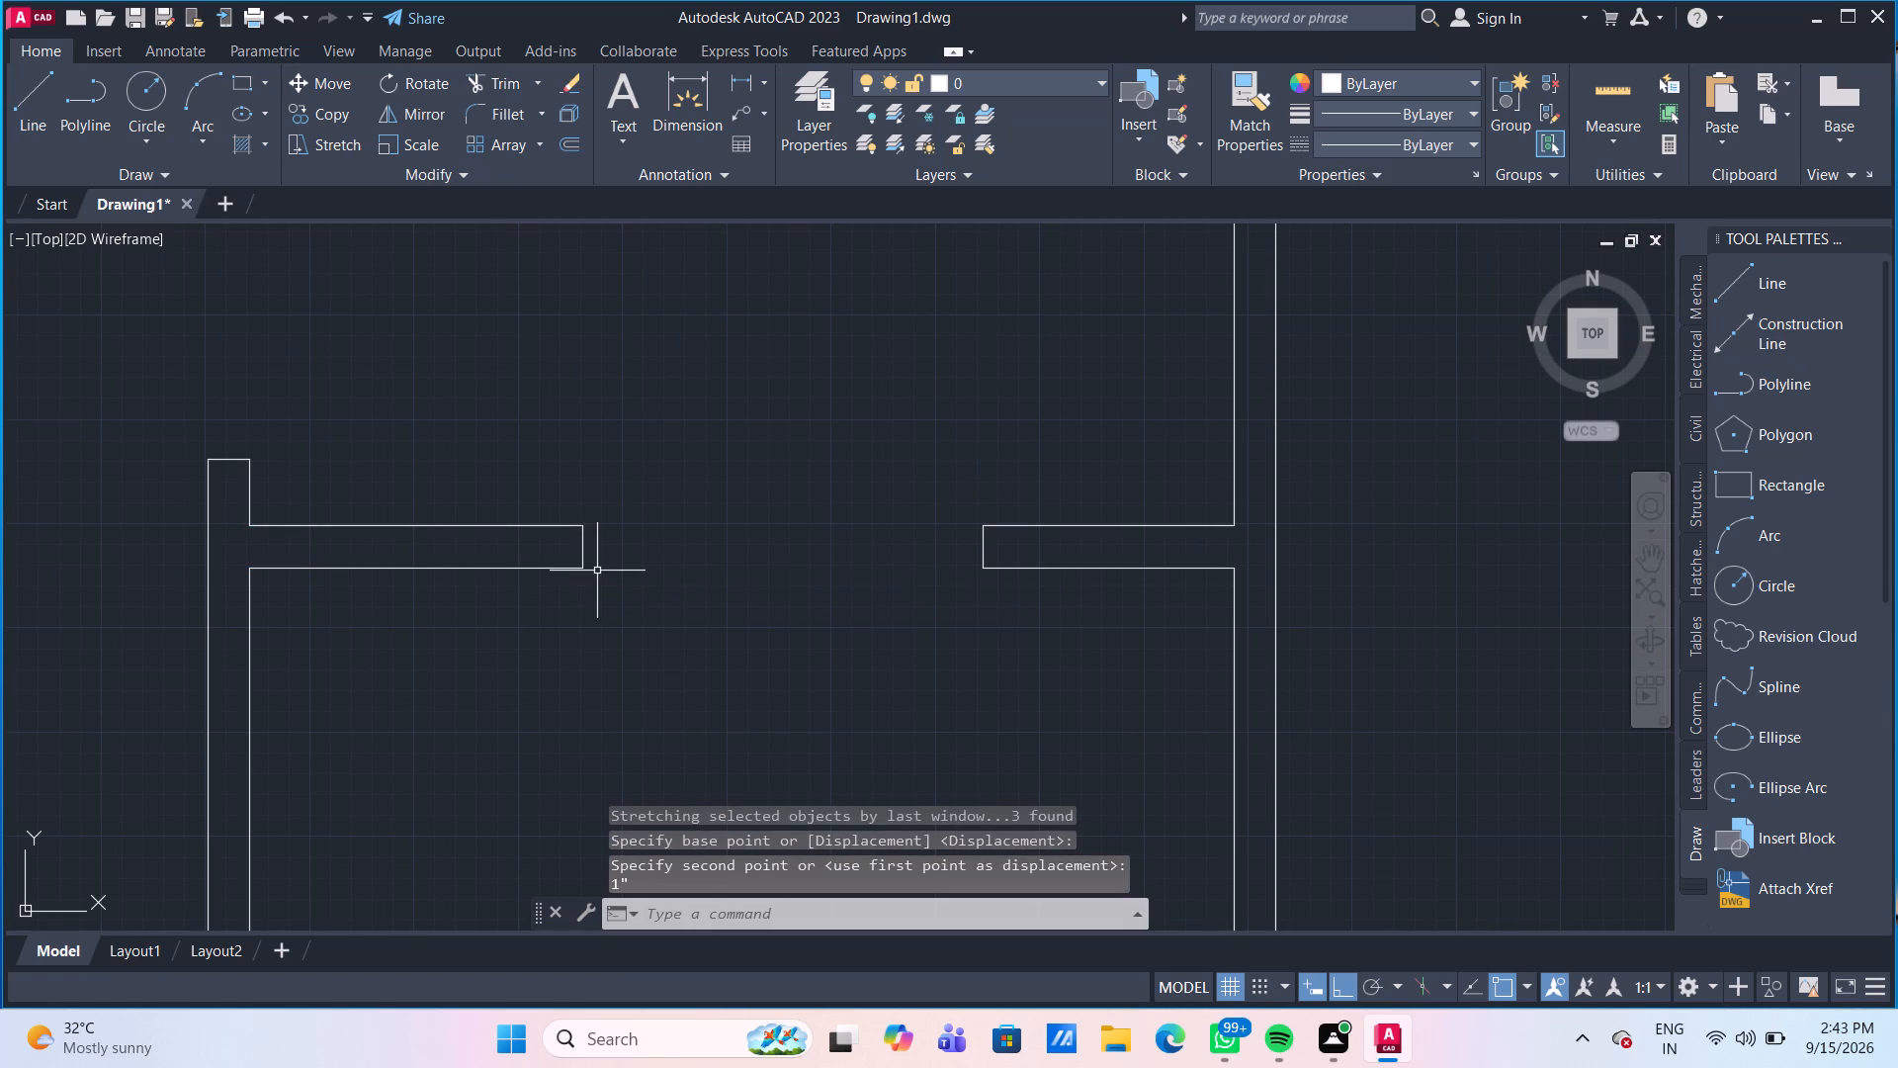
key(Escape)
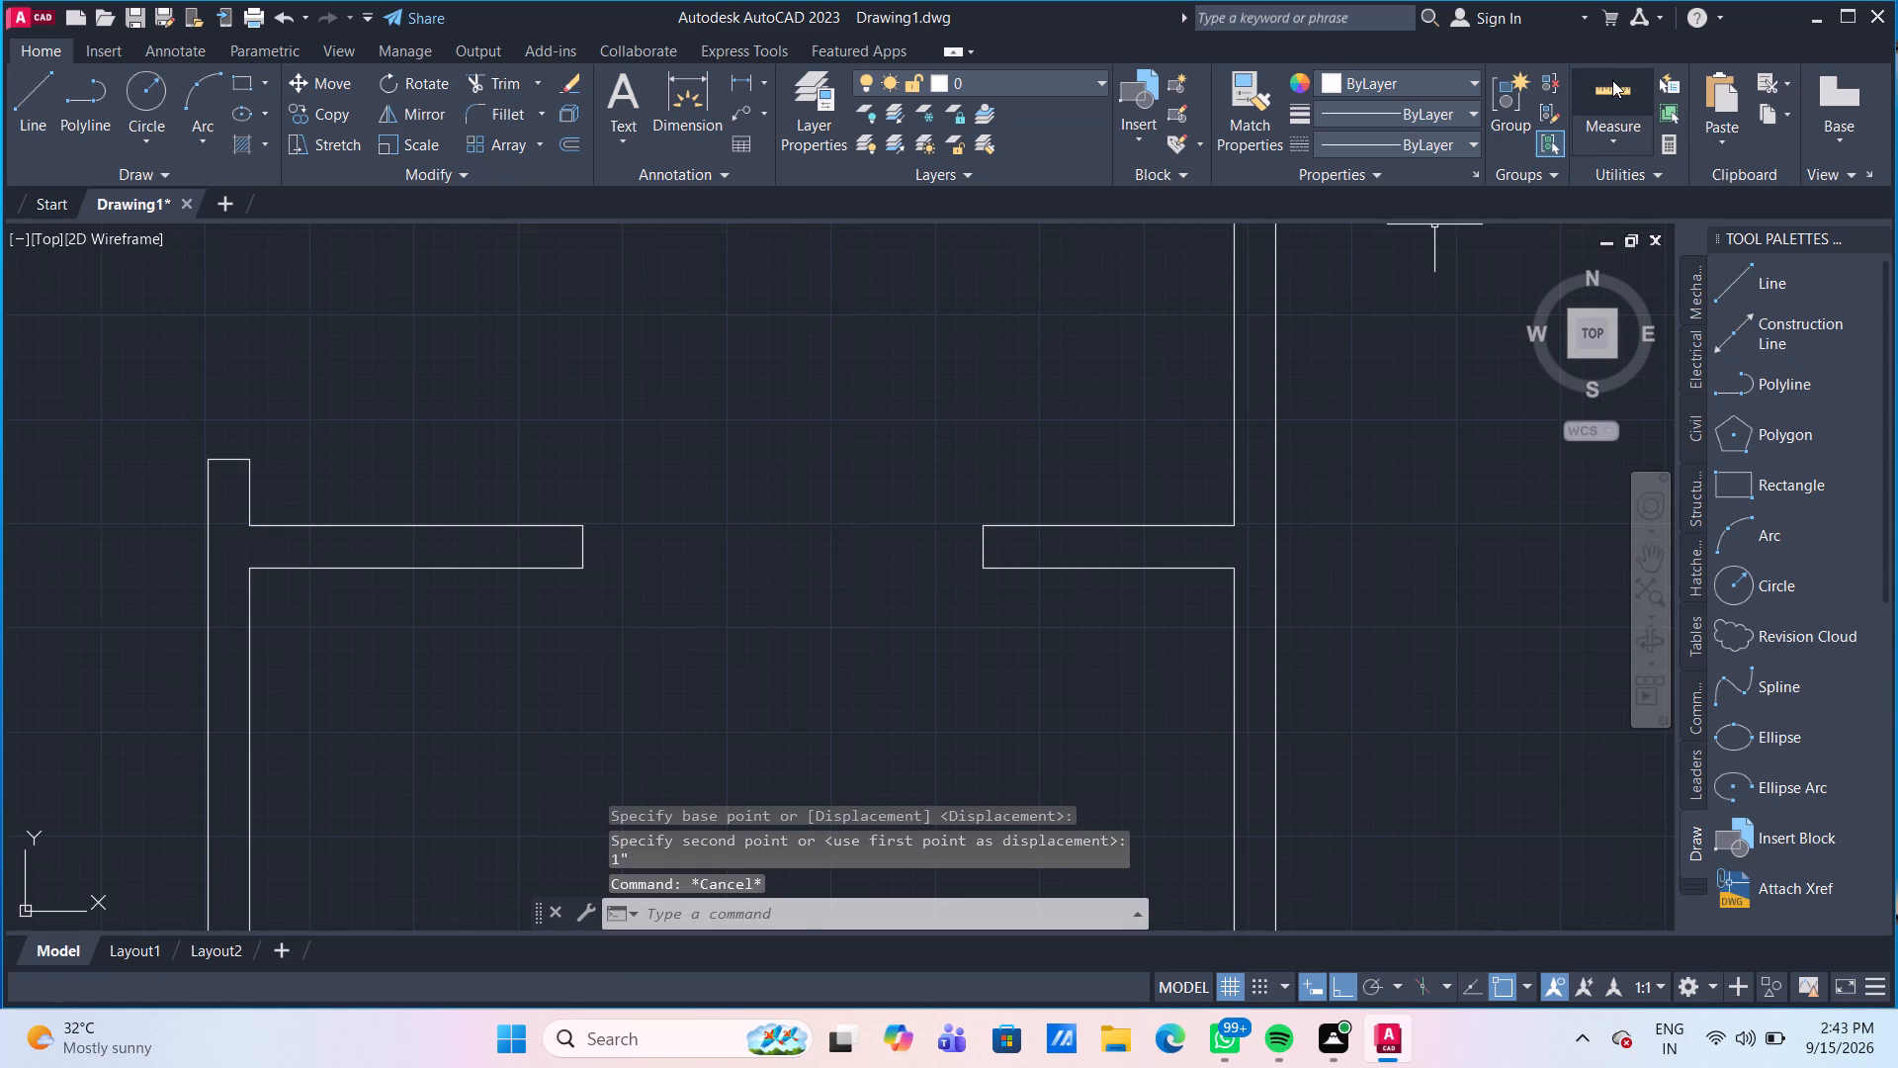
Measure the interior widths of the lower-middle and lower-right rooms with quick measure.
click(1612, 80)
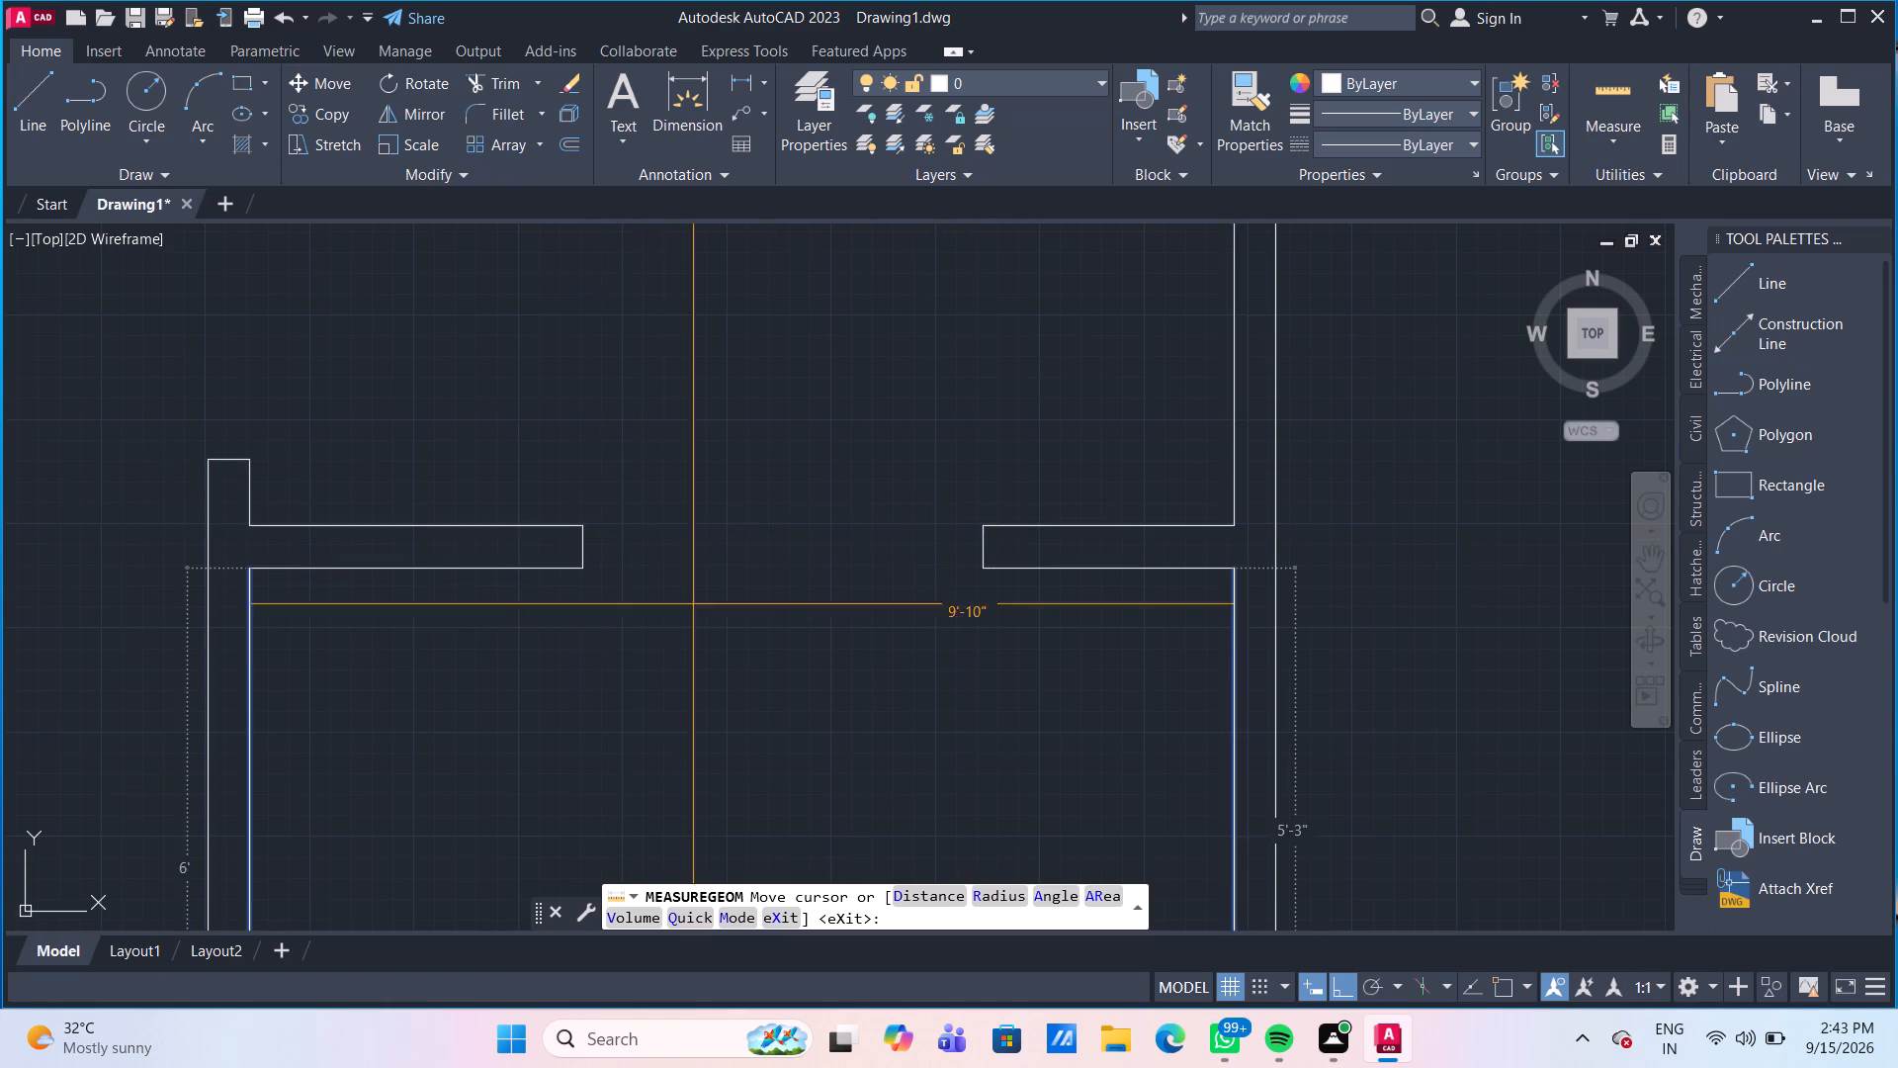
scroll(874, 658, down, 3)
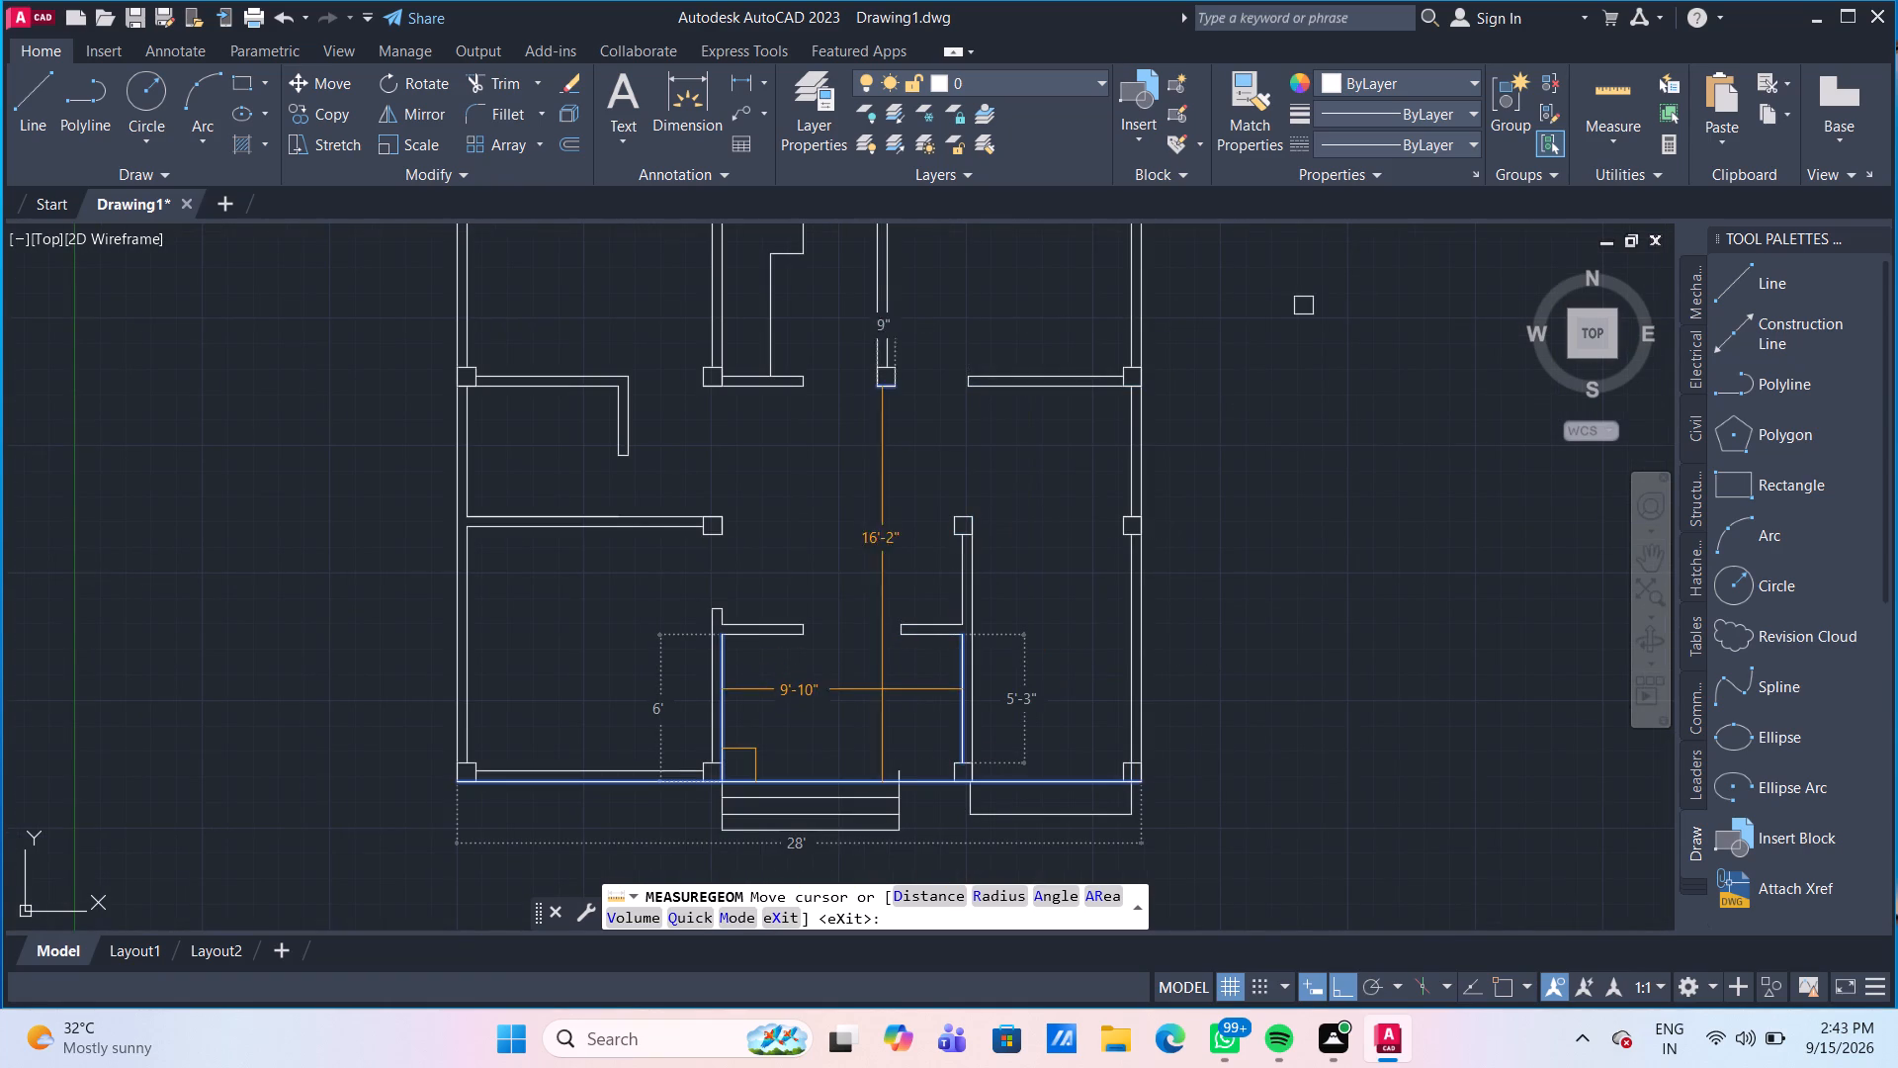
middle_drag(883, 690, 762, 649)
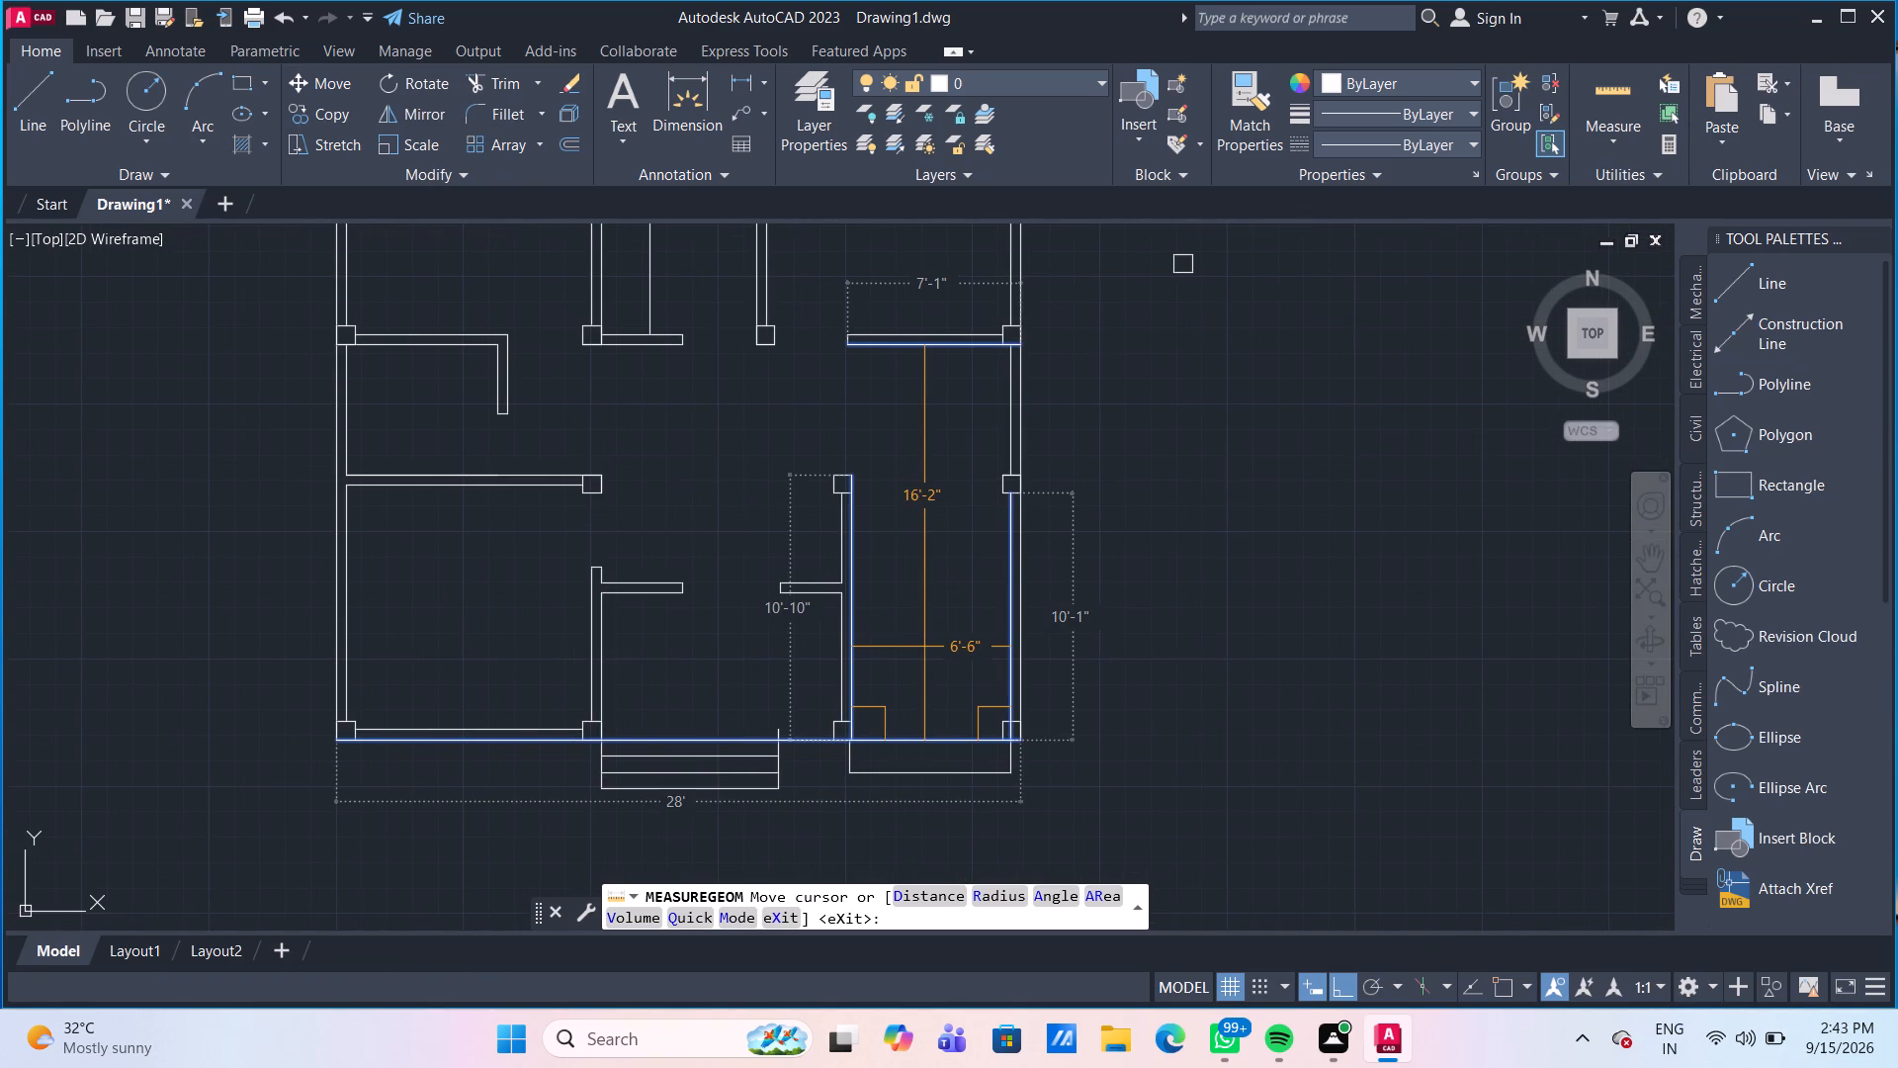
scroll(924, 647, up, 1)
key(Escape)
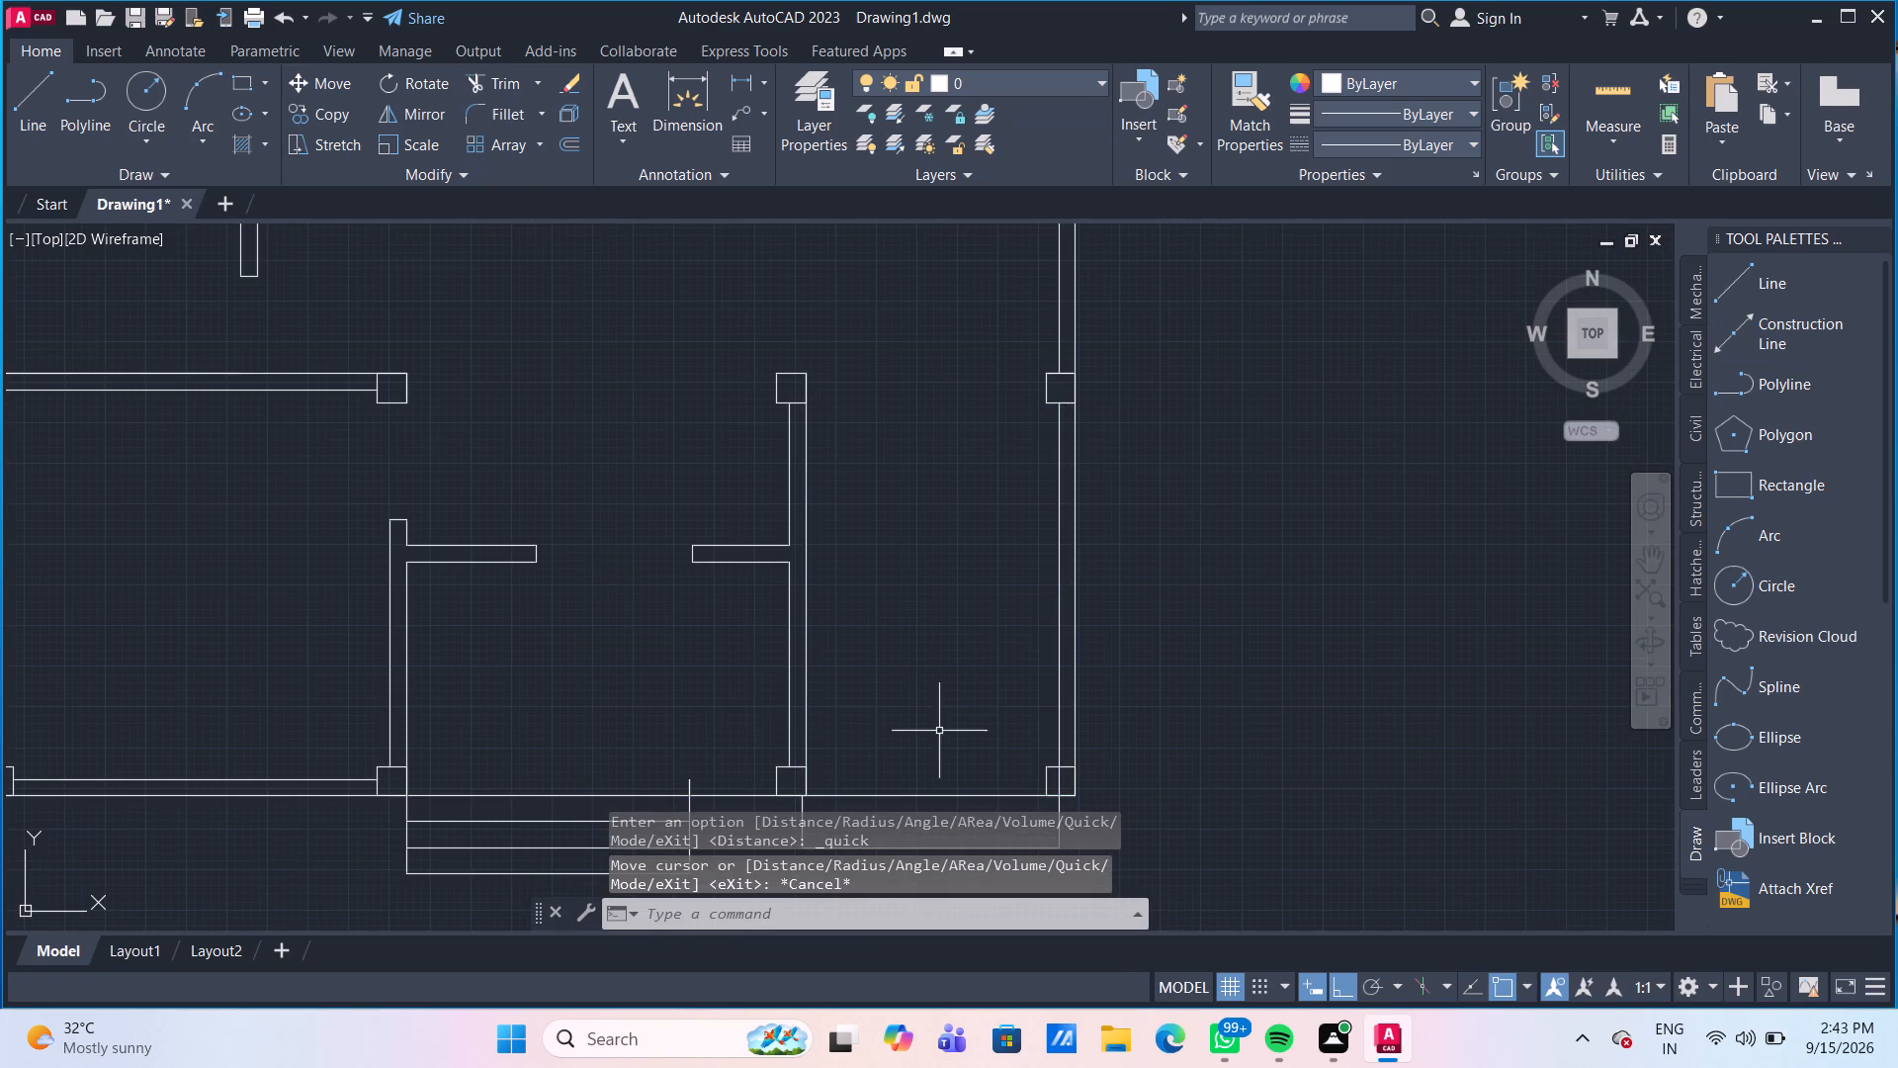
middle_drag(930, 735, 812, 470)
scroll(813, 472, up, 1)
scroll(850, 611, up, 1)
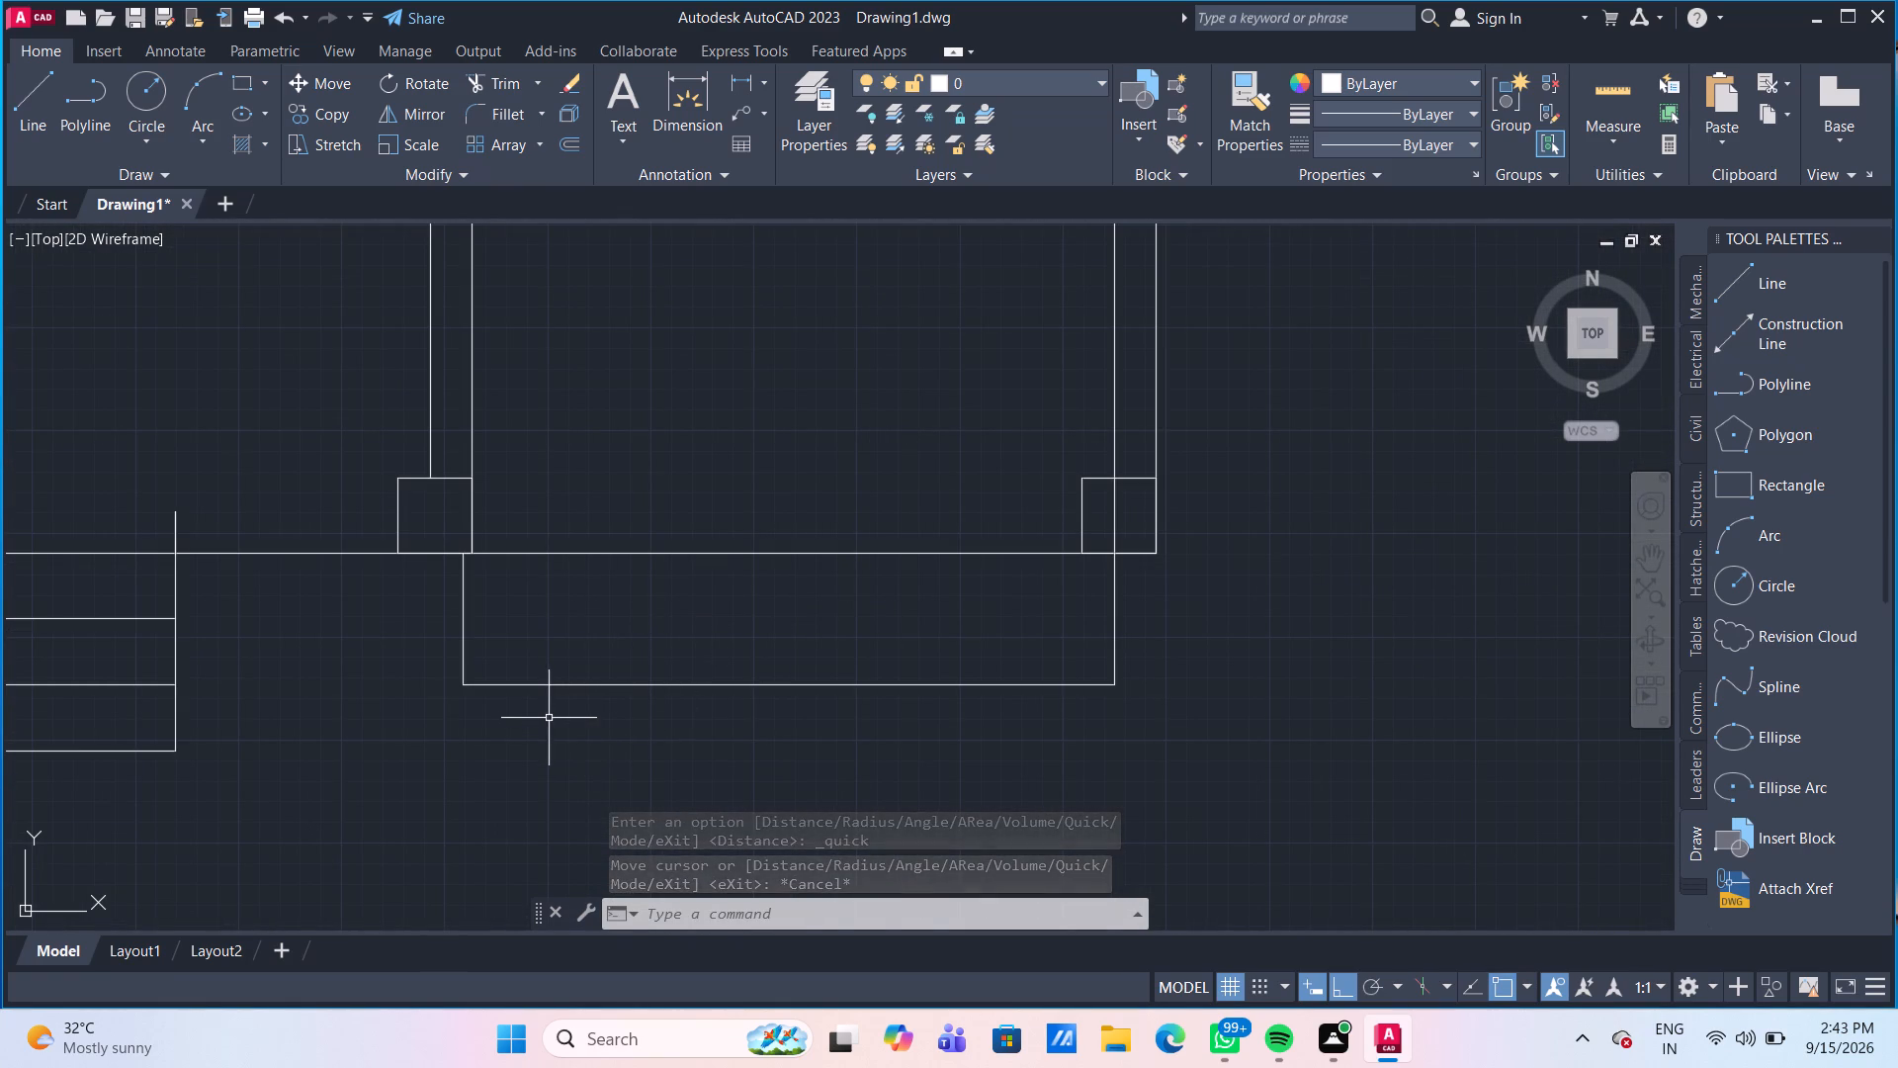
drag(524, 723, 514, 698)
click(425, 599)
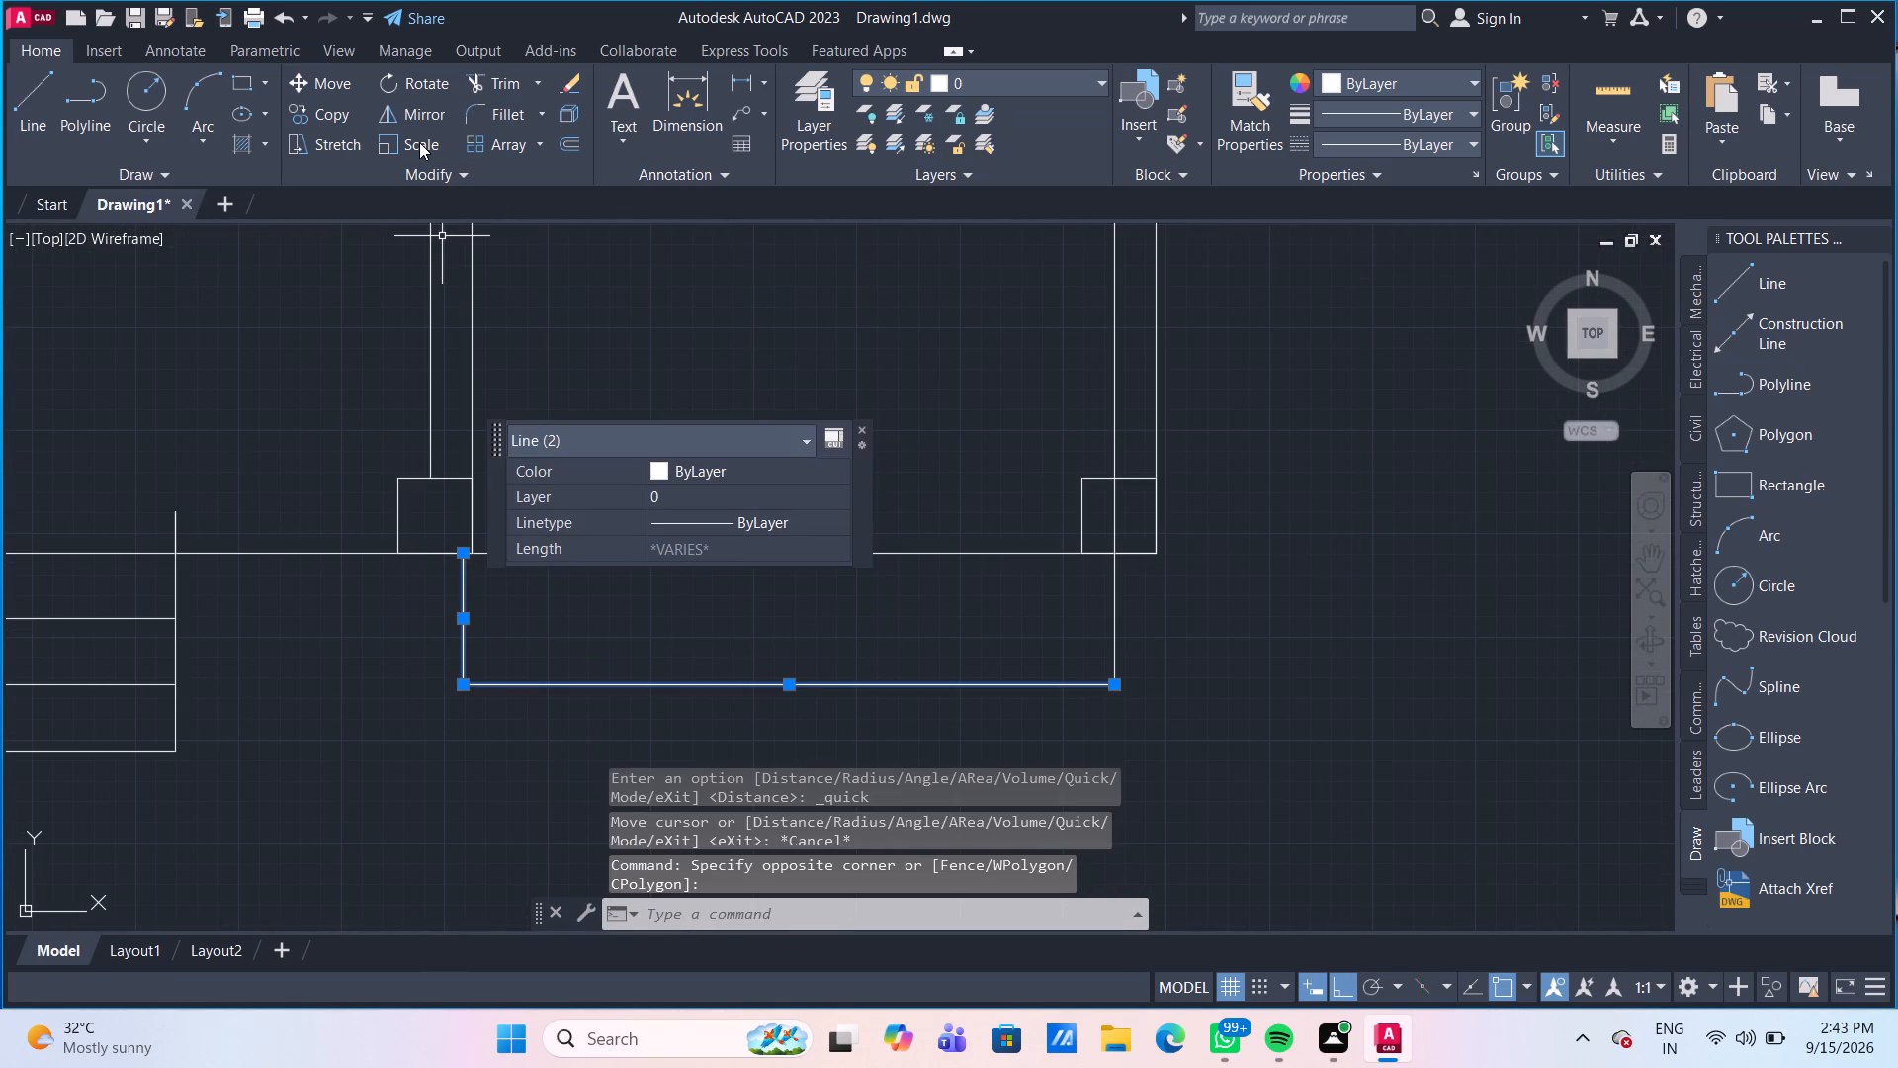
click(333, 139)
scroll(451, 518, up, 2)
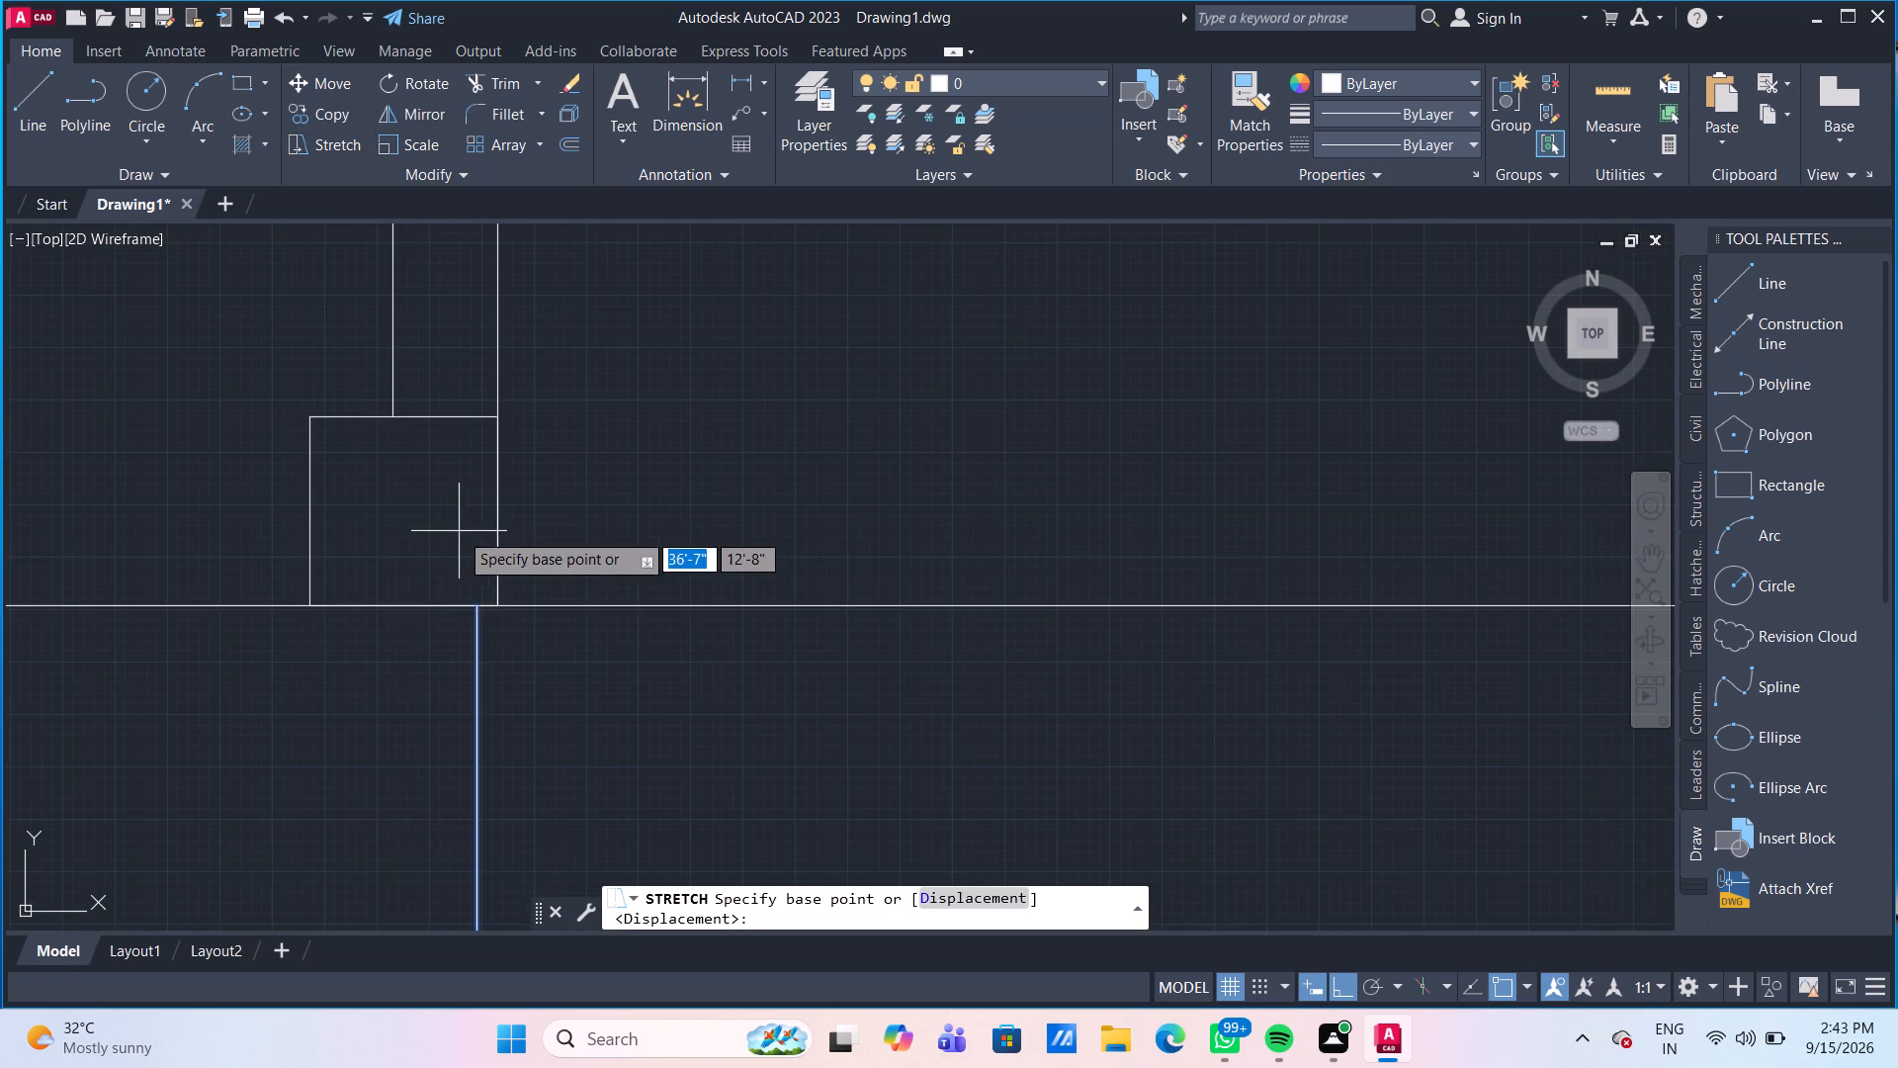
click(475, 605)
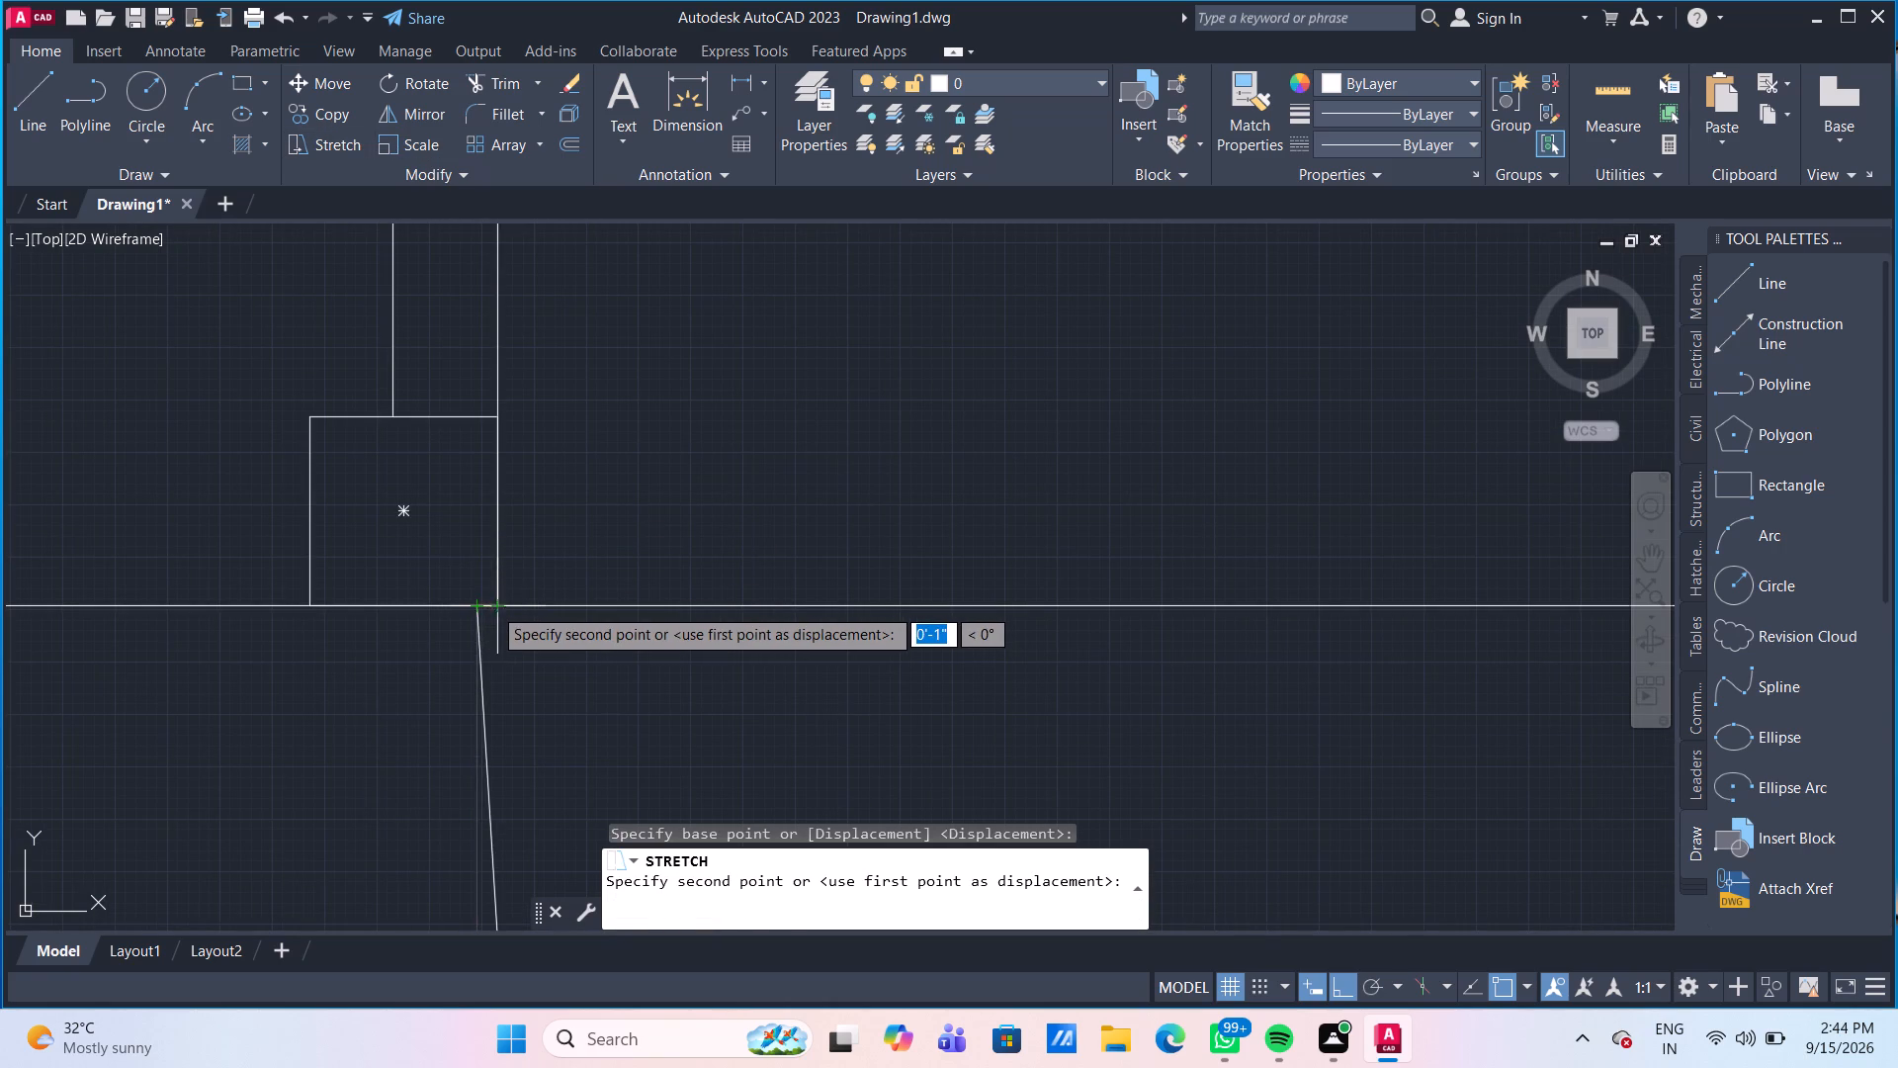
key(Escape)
Redraw the lower outline's left side straight down from the moved junction square's lower-right corner to the bottom line, and delete the old side line.
scroll(490, 645, down, 1)
middle_drag(488, 644, 478, 550)
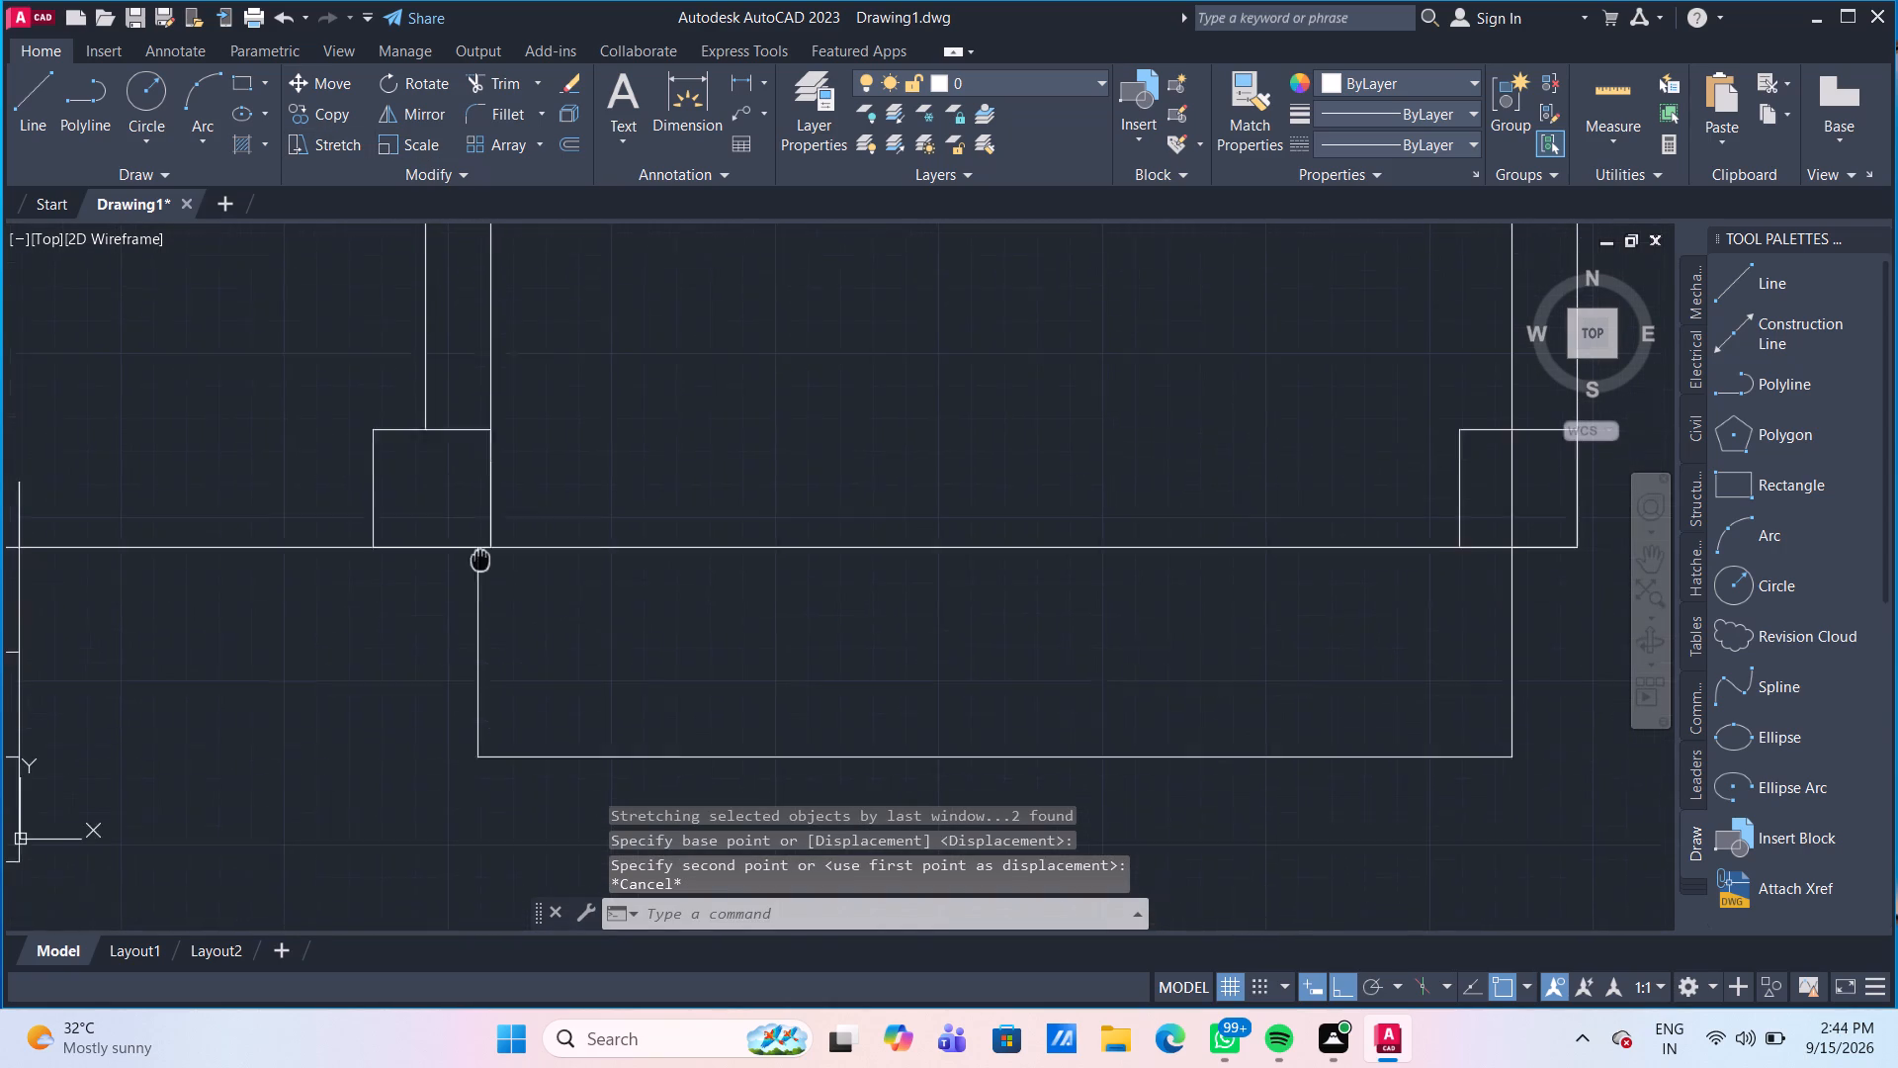
middle_drag(478, 550, 478, 548)
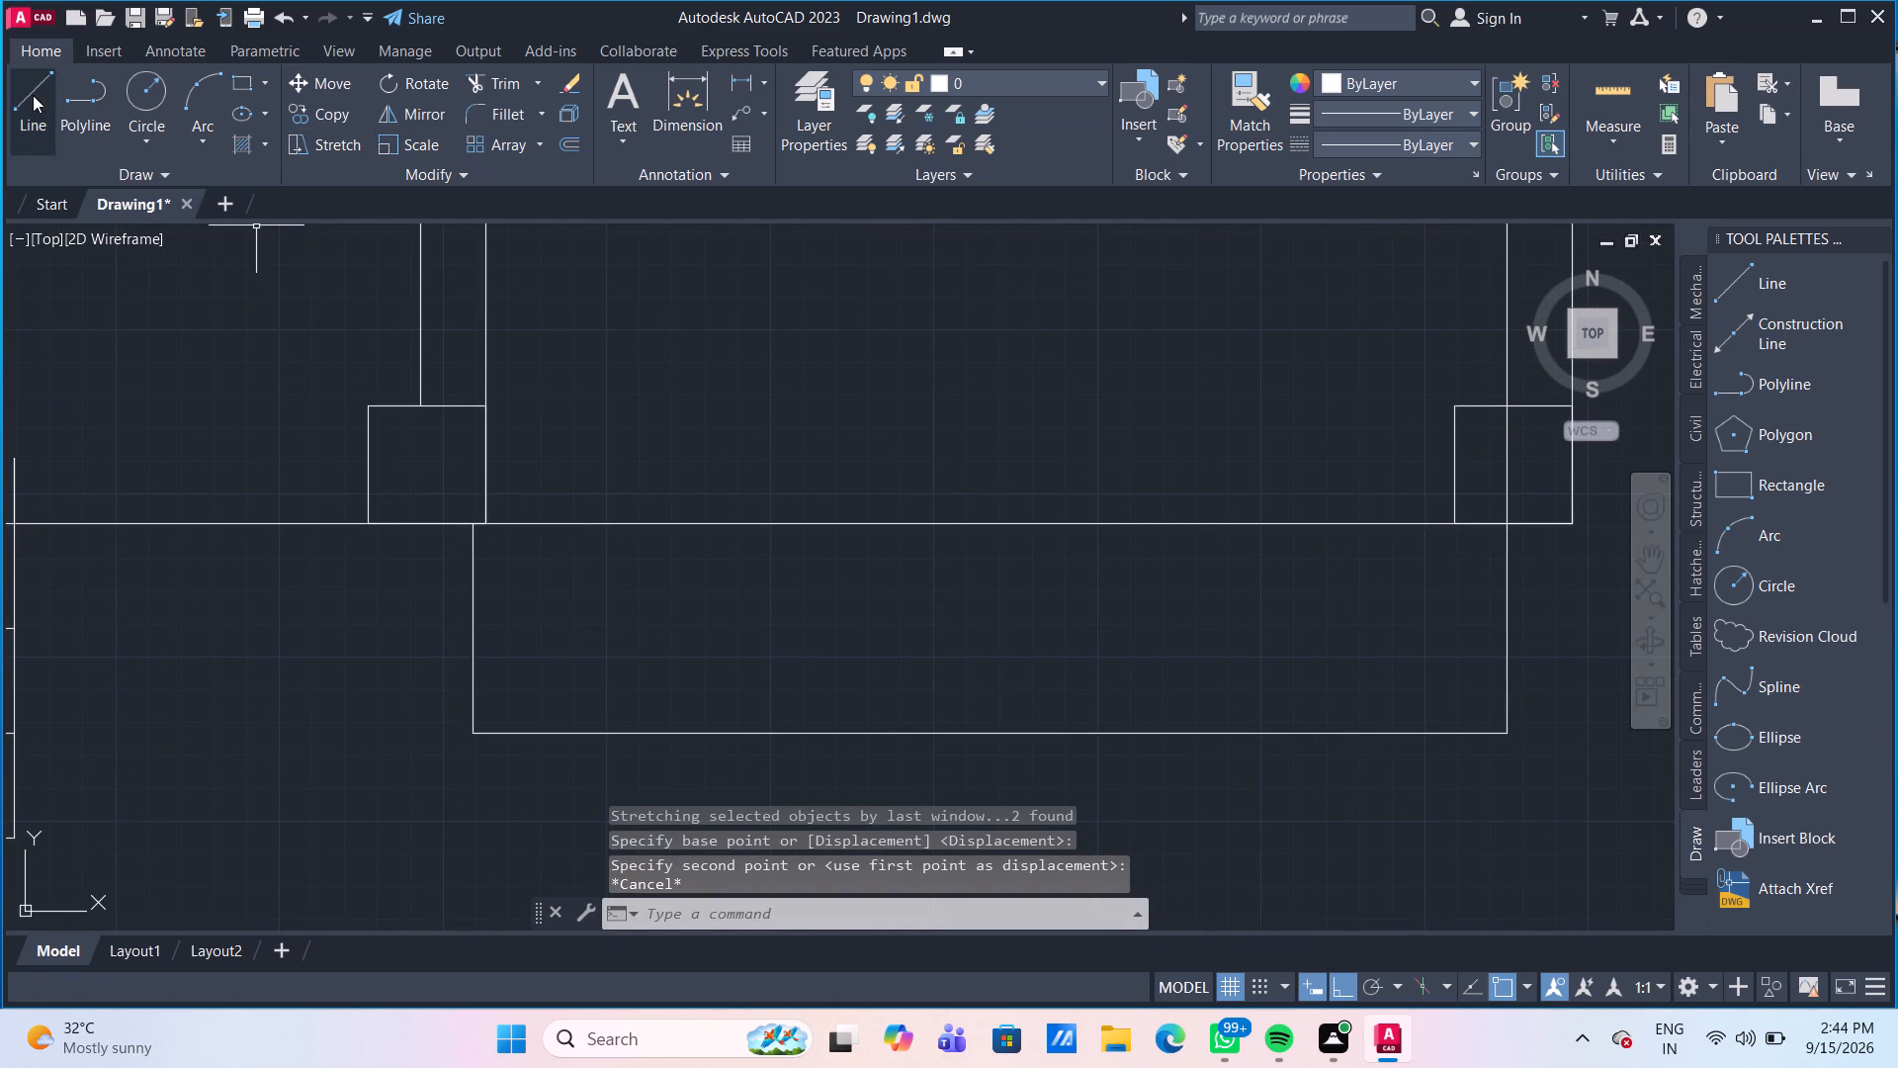
click(33, 95)
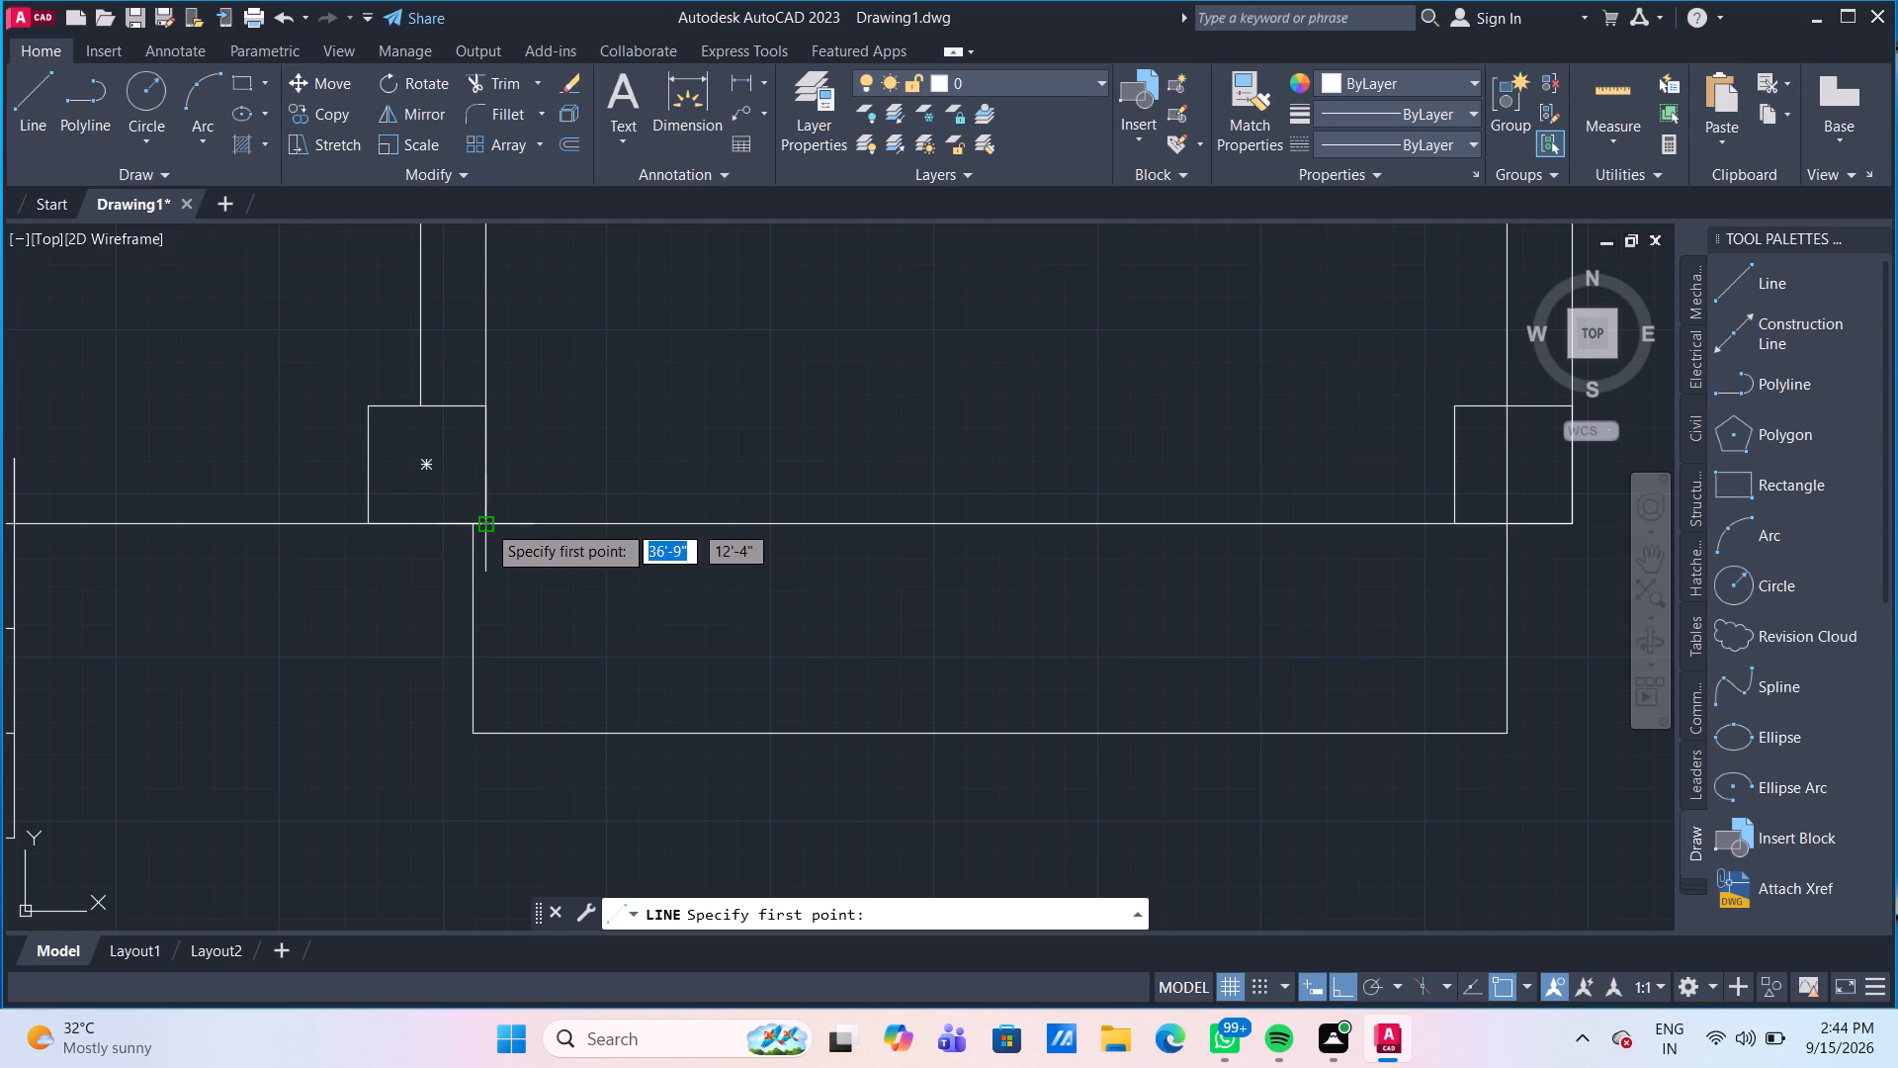
click(486, 523)
click(488, 740)
key(Escape)
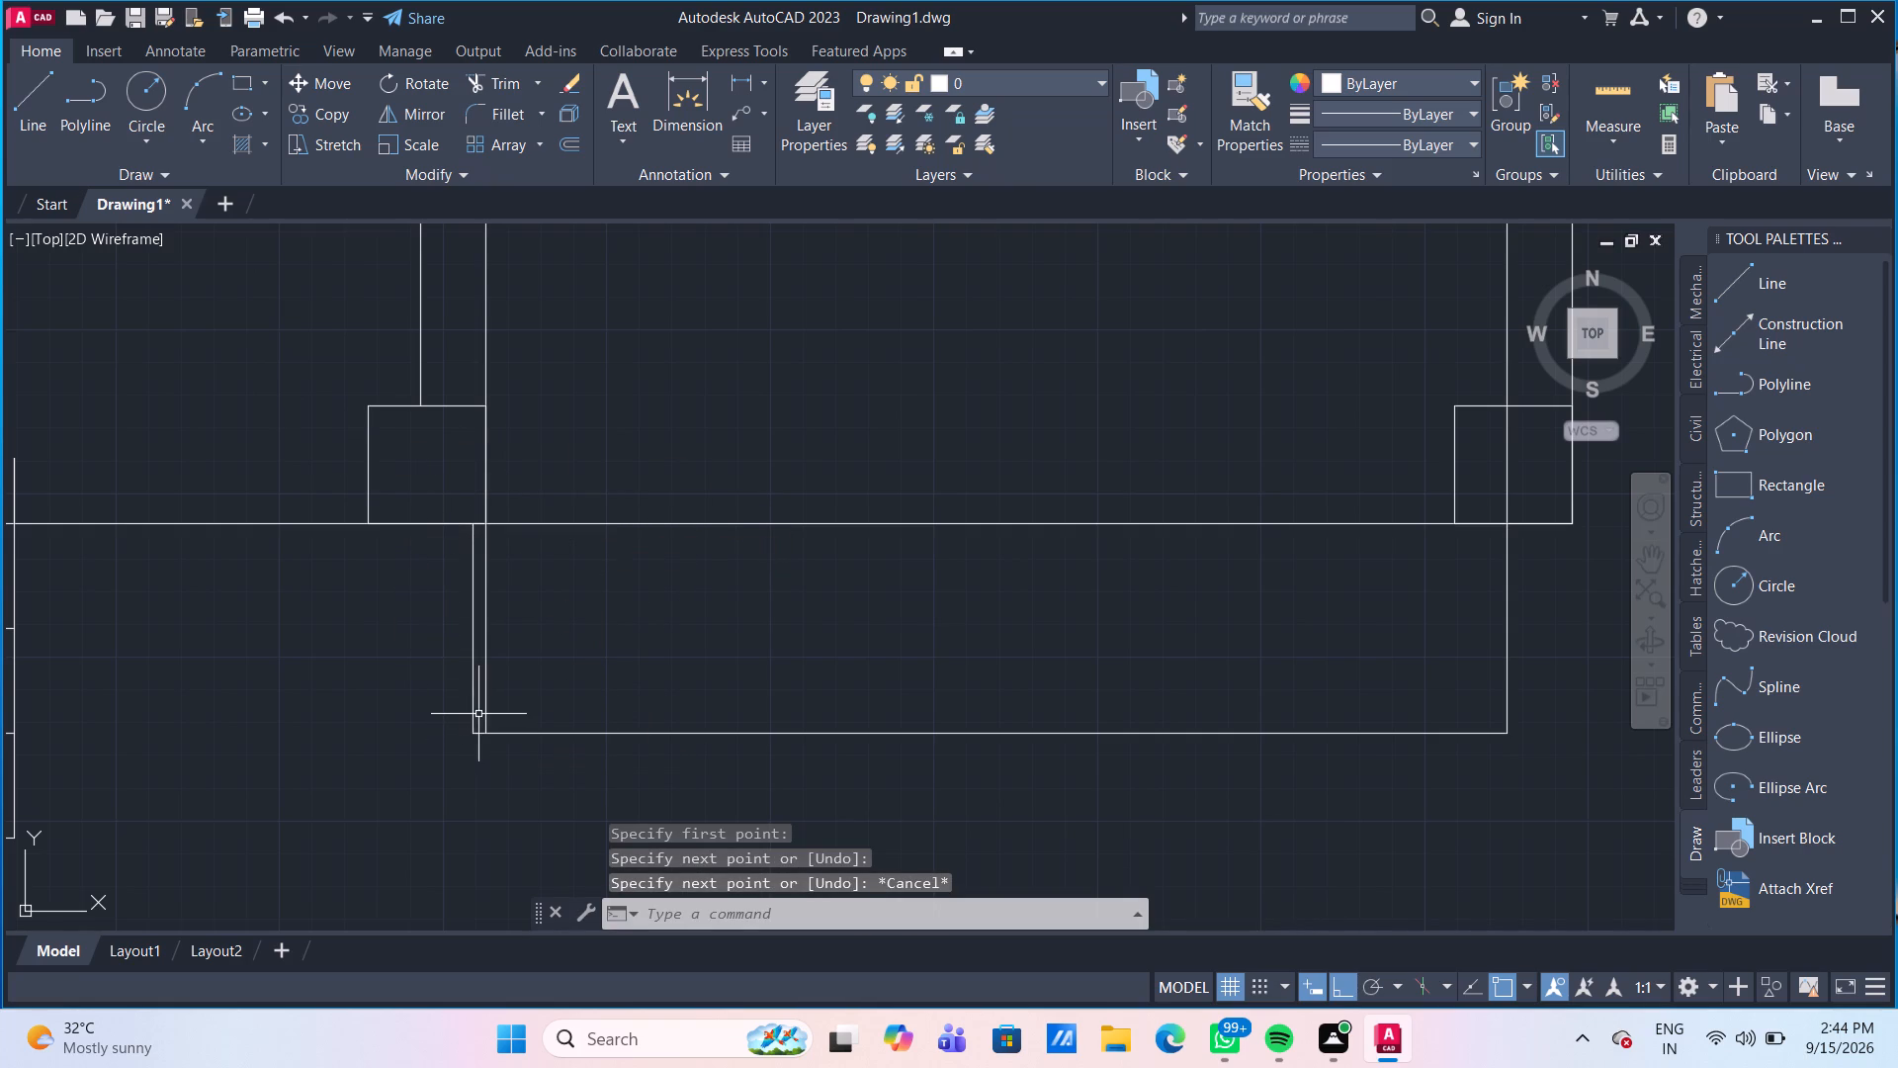
click(472, 705)
key(Delete)
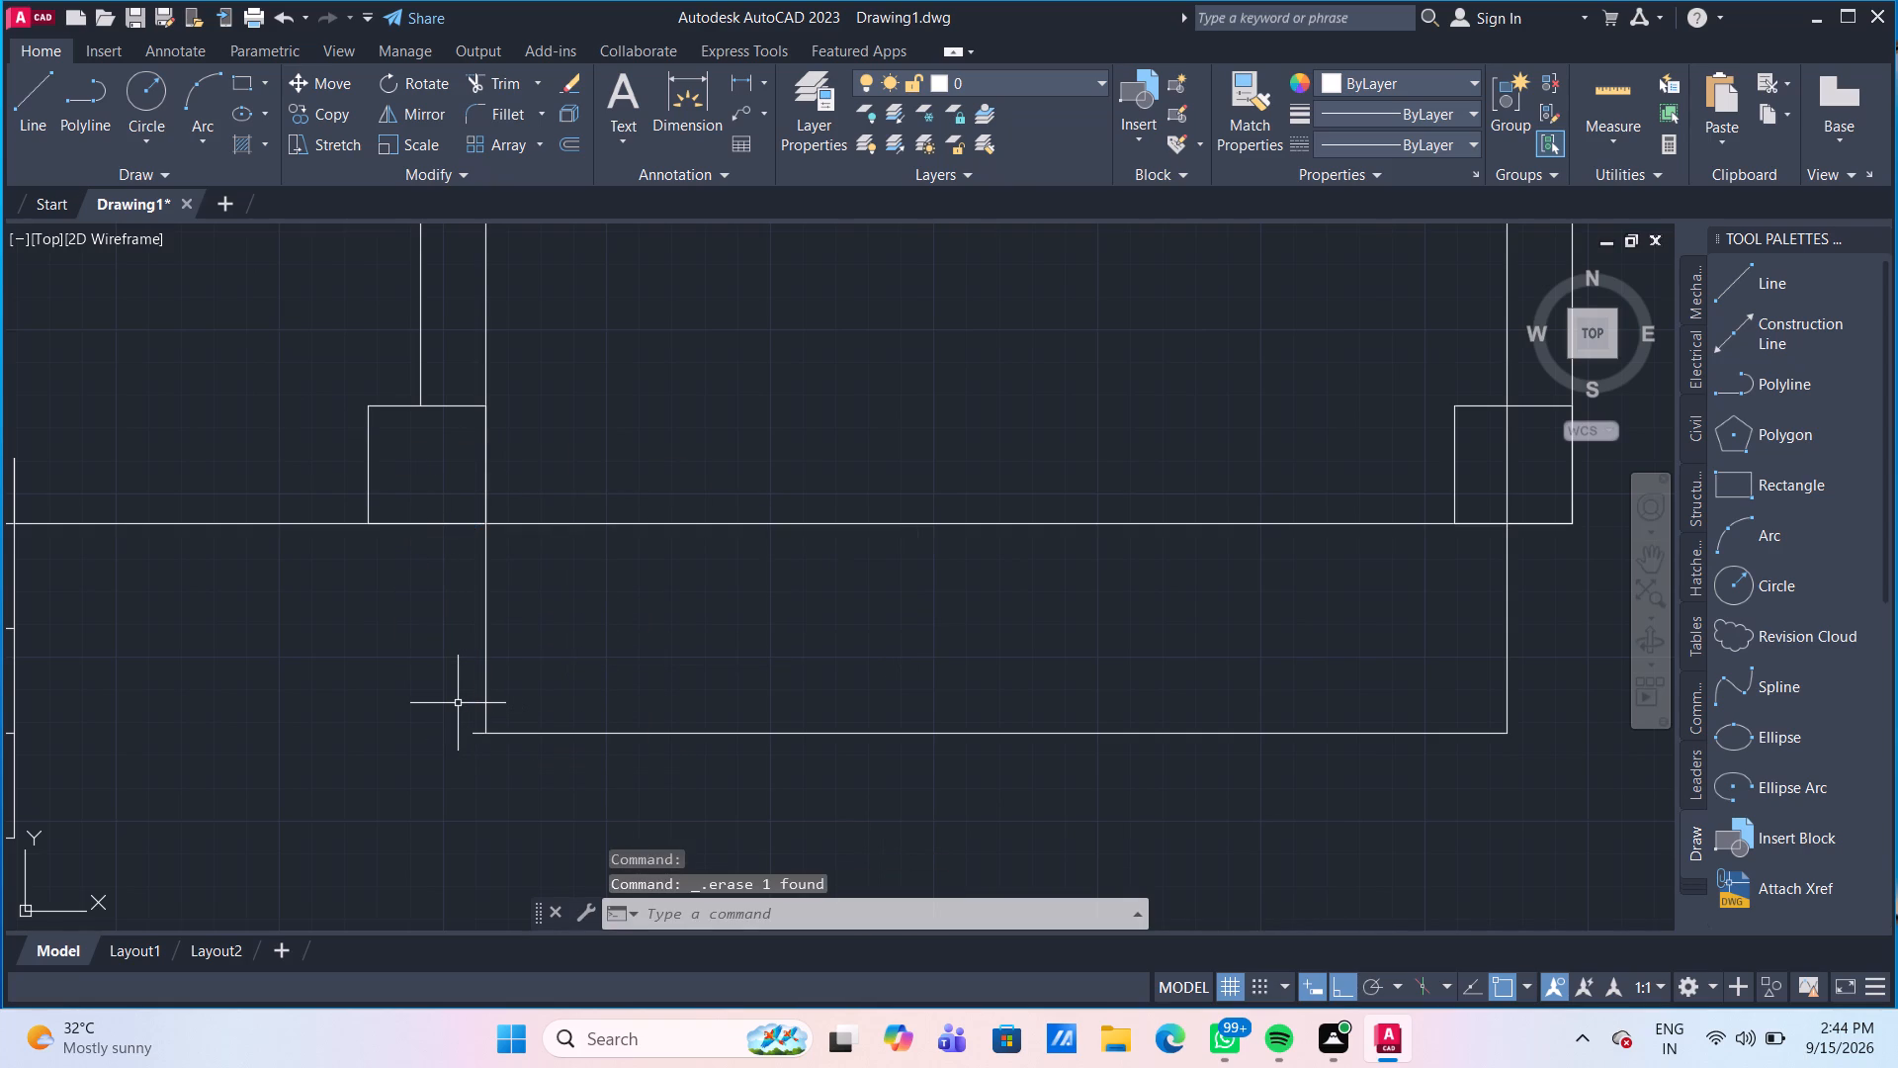
Trim the outline's overhanging bottom-left end and the bottom wall line between the outline's two sides below the lower-right room.
text(TR)
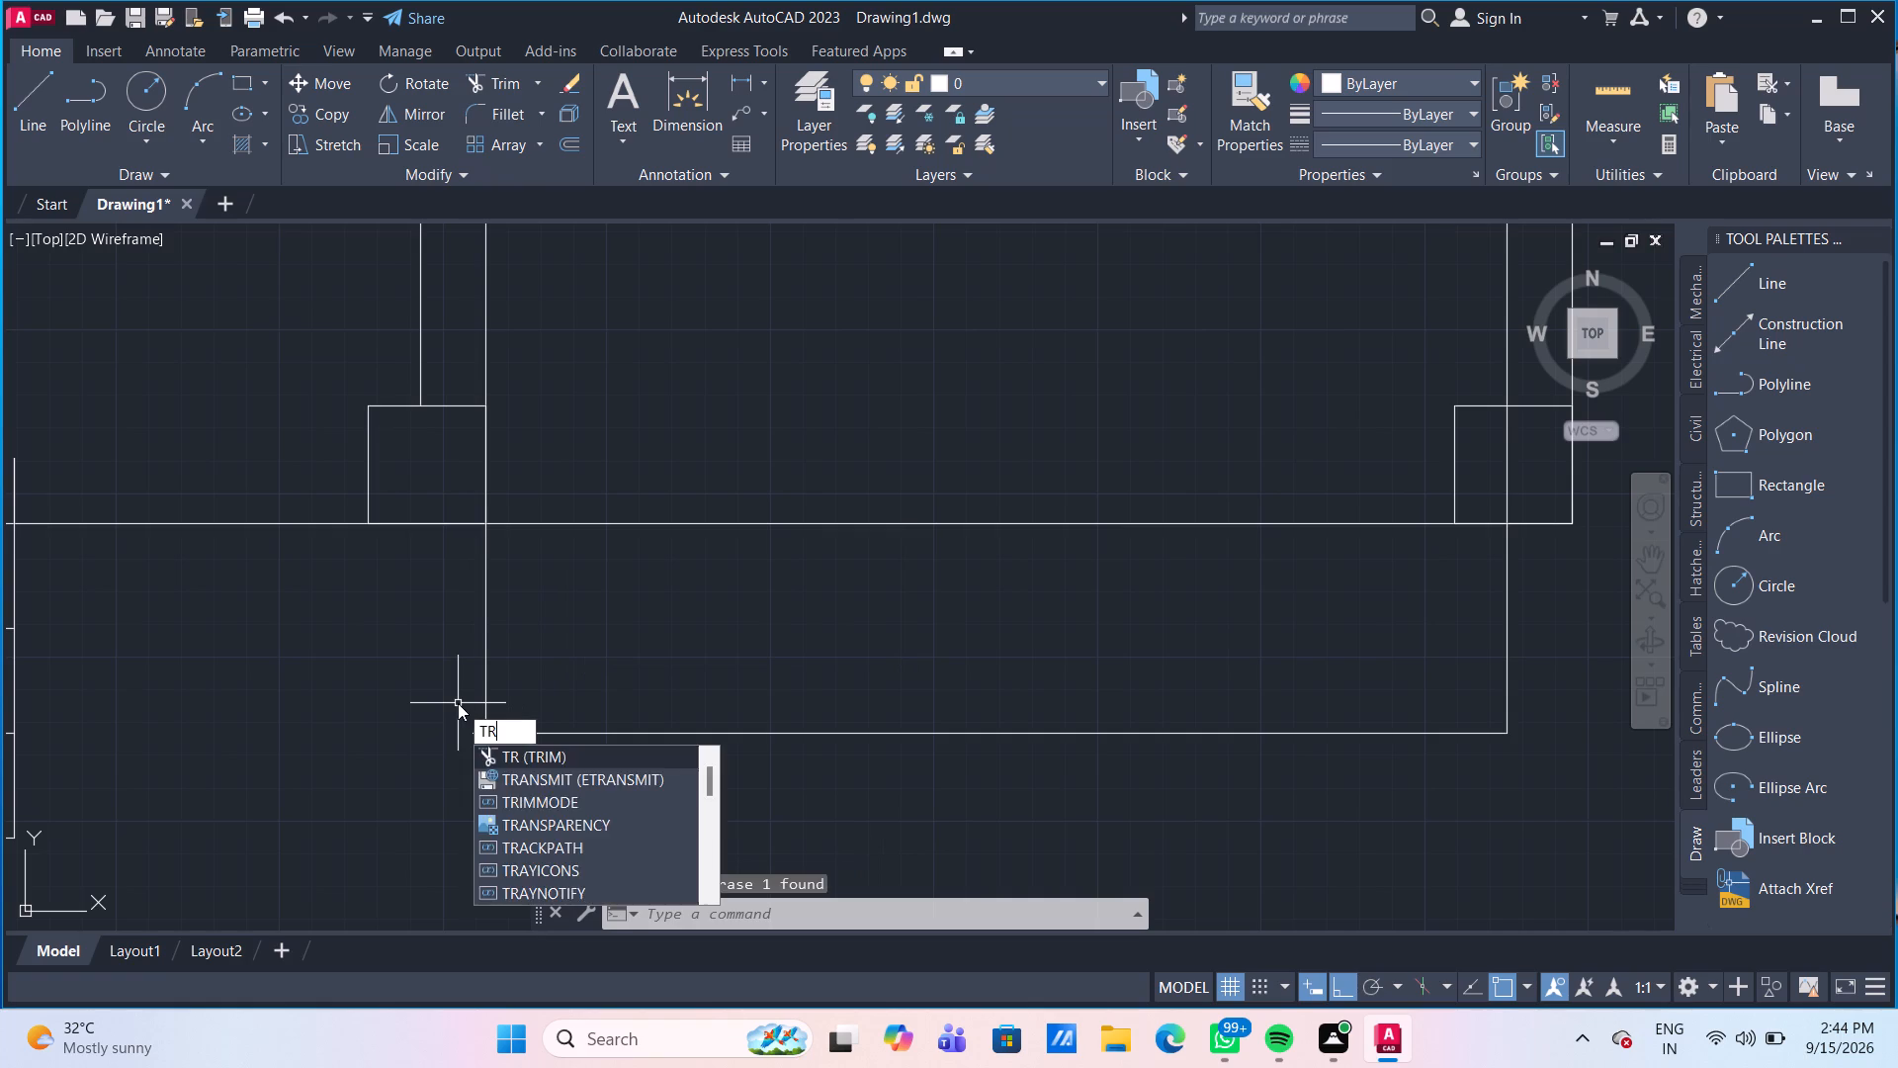
key(Return)
click(481, 735)
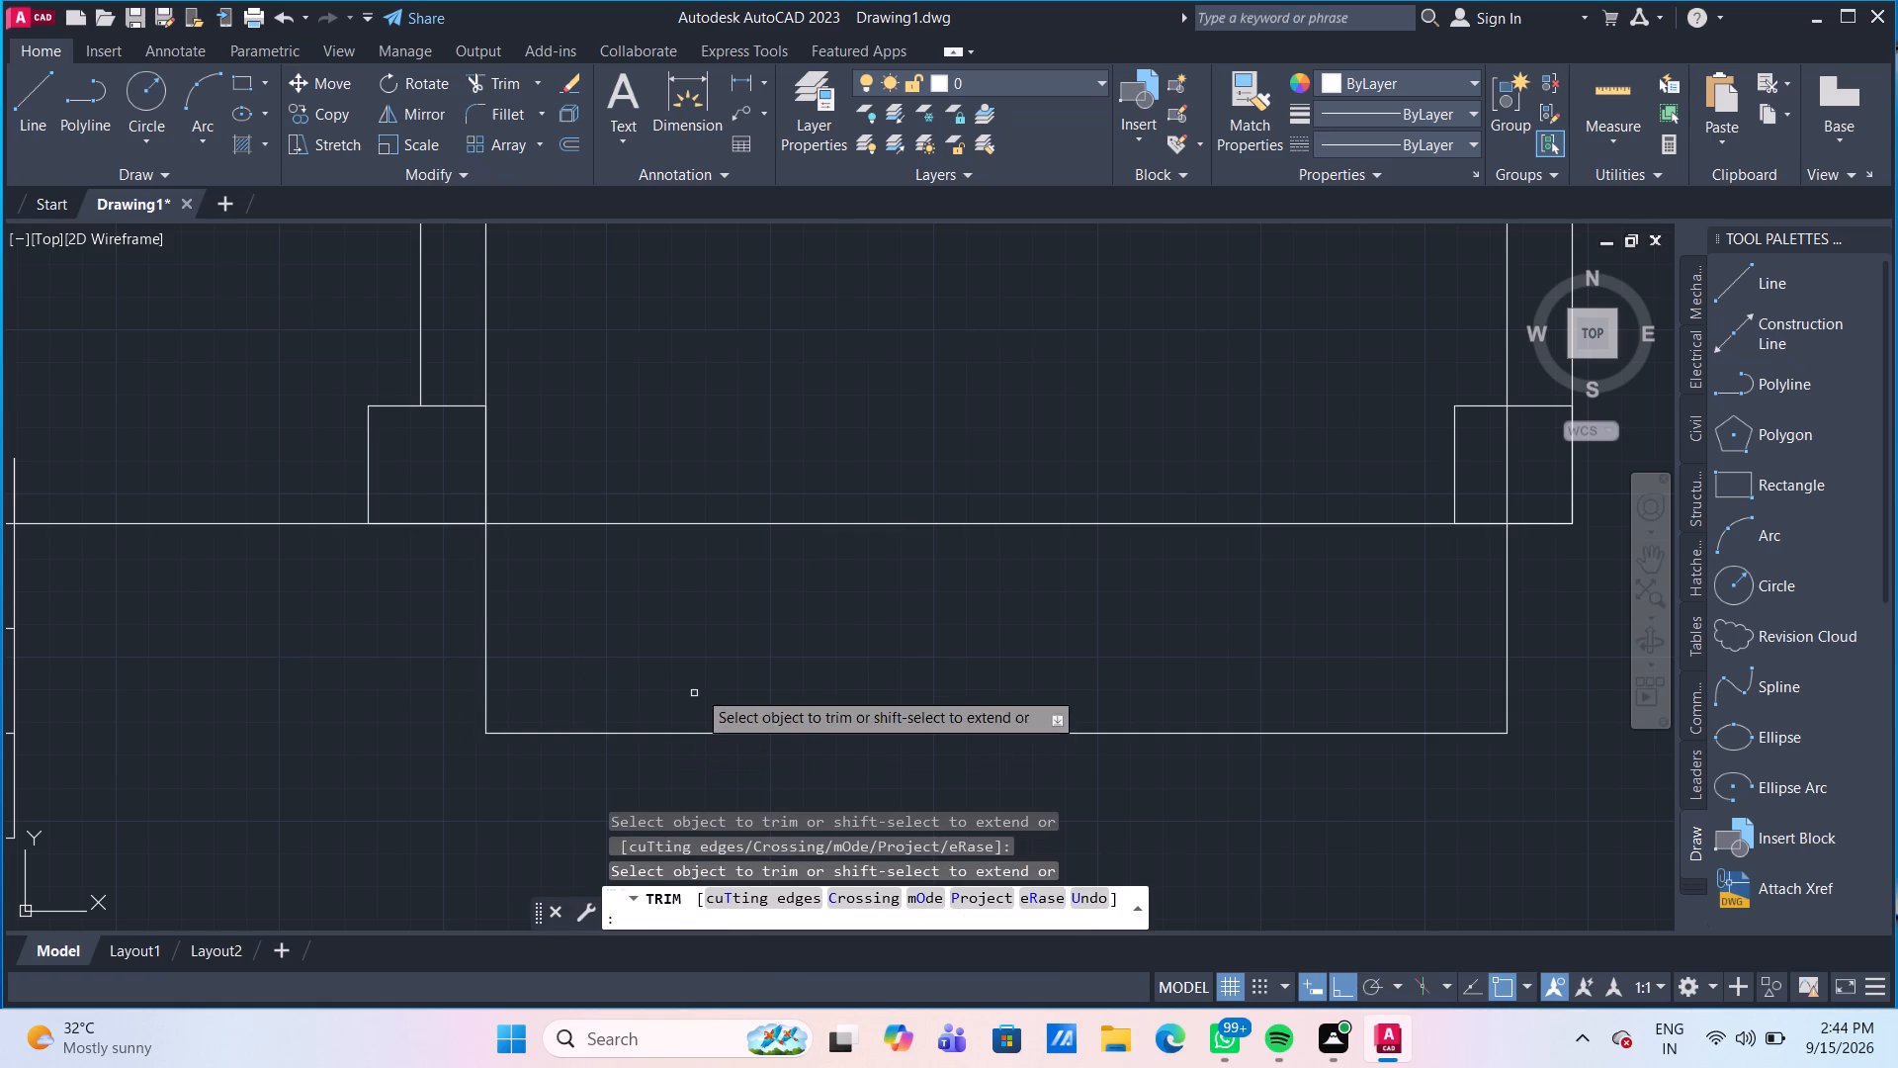
drag(904, 598, 893, 566)
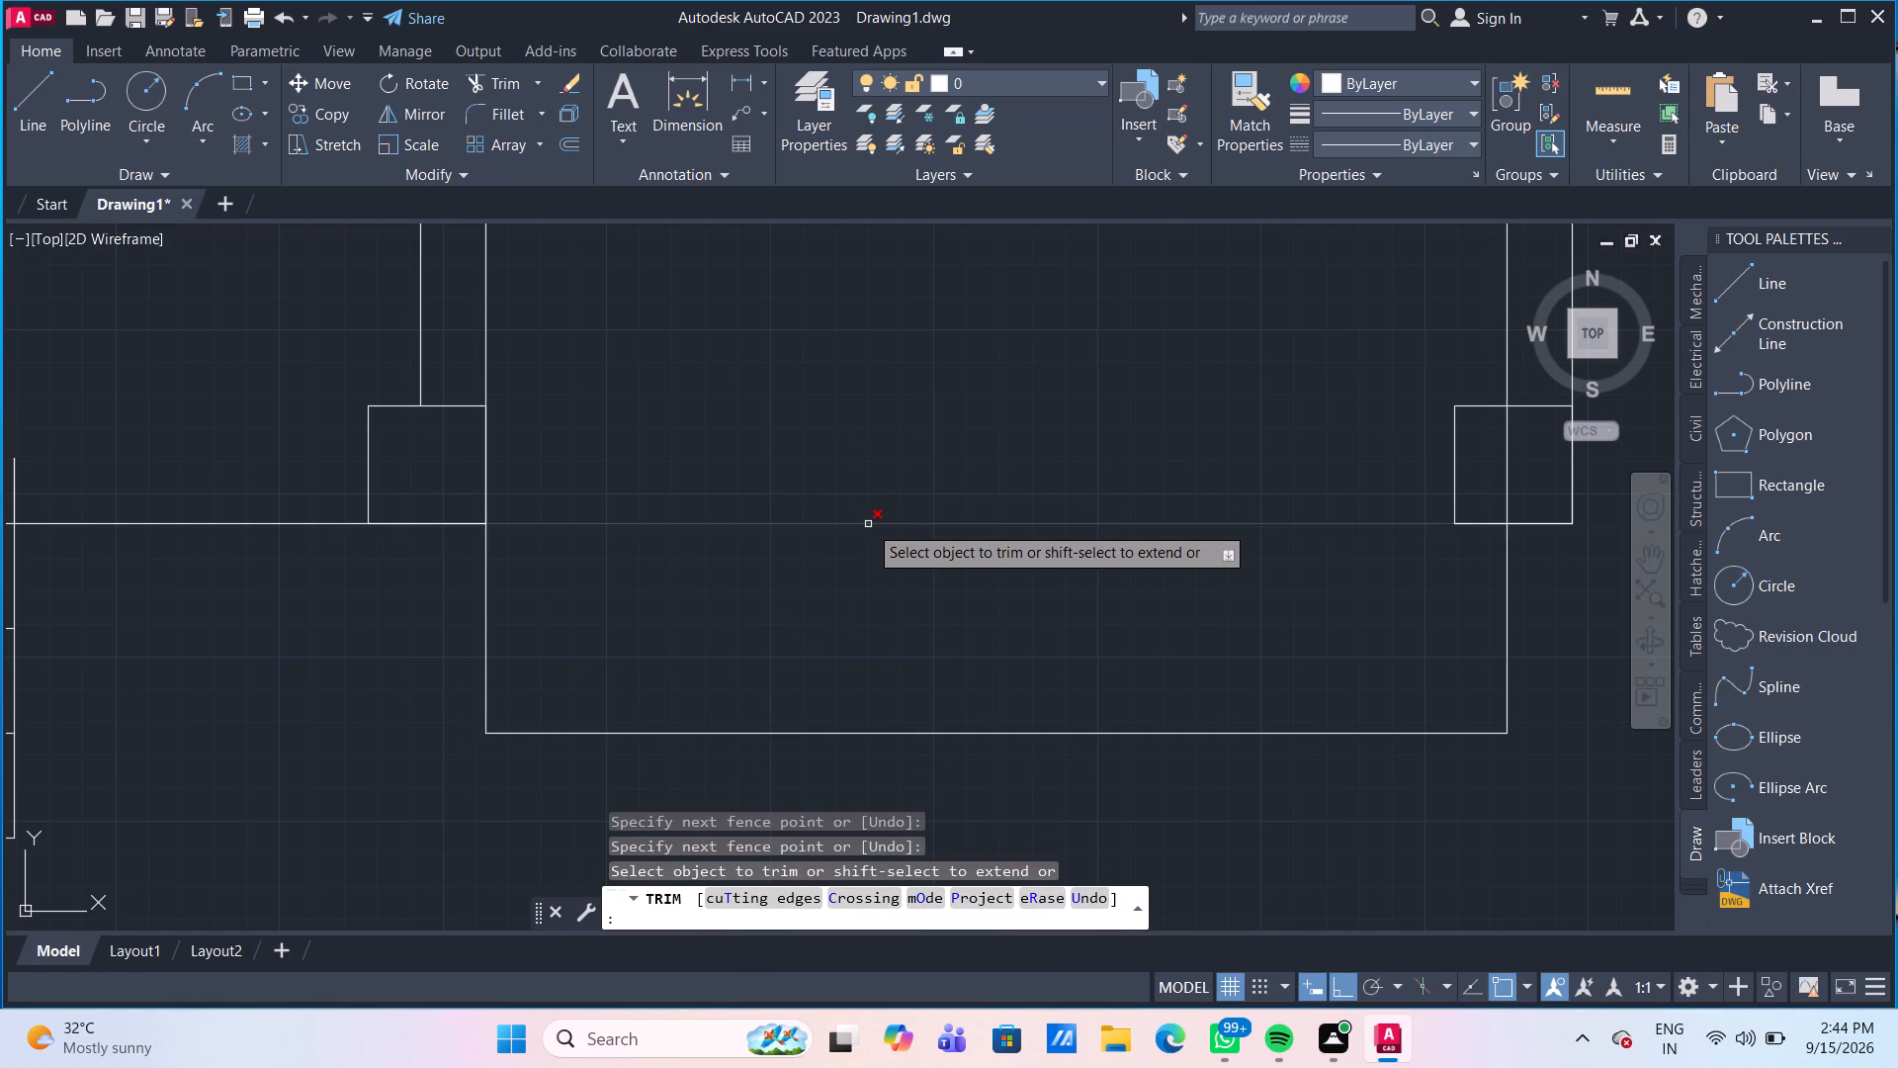
click(868, 524)
scroll(901, 572, down, 2)
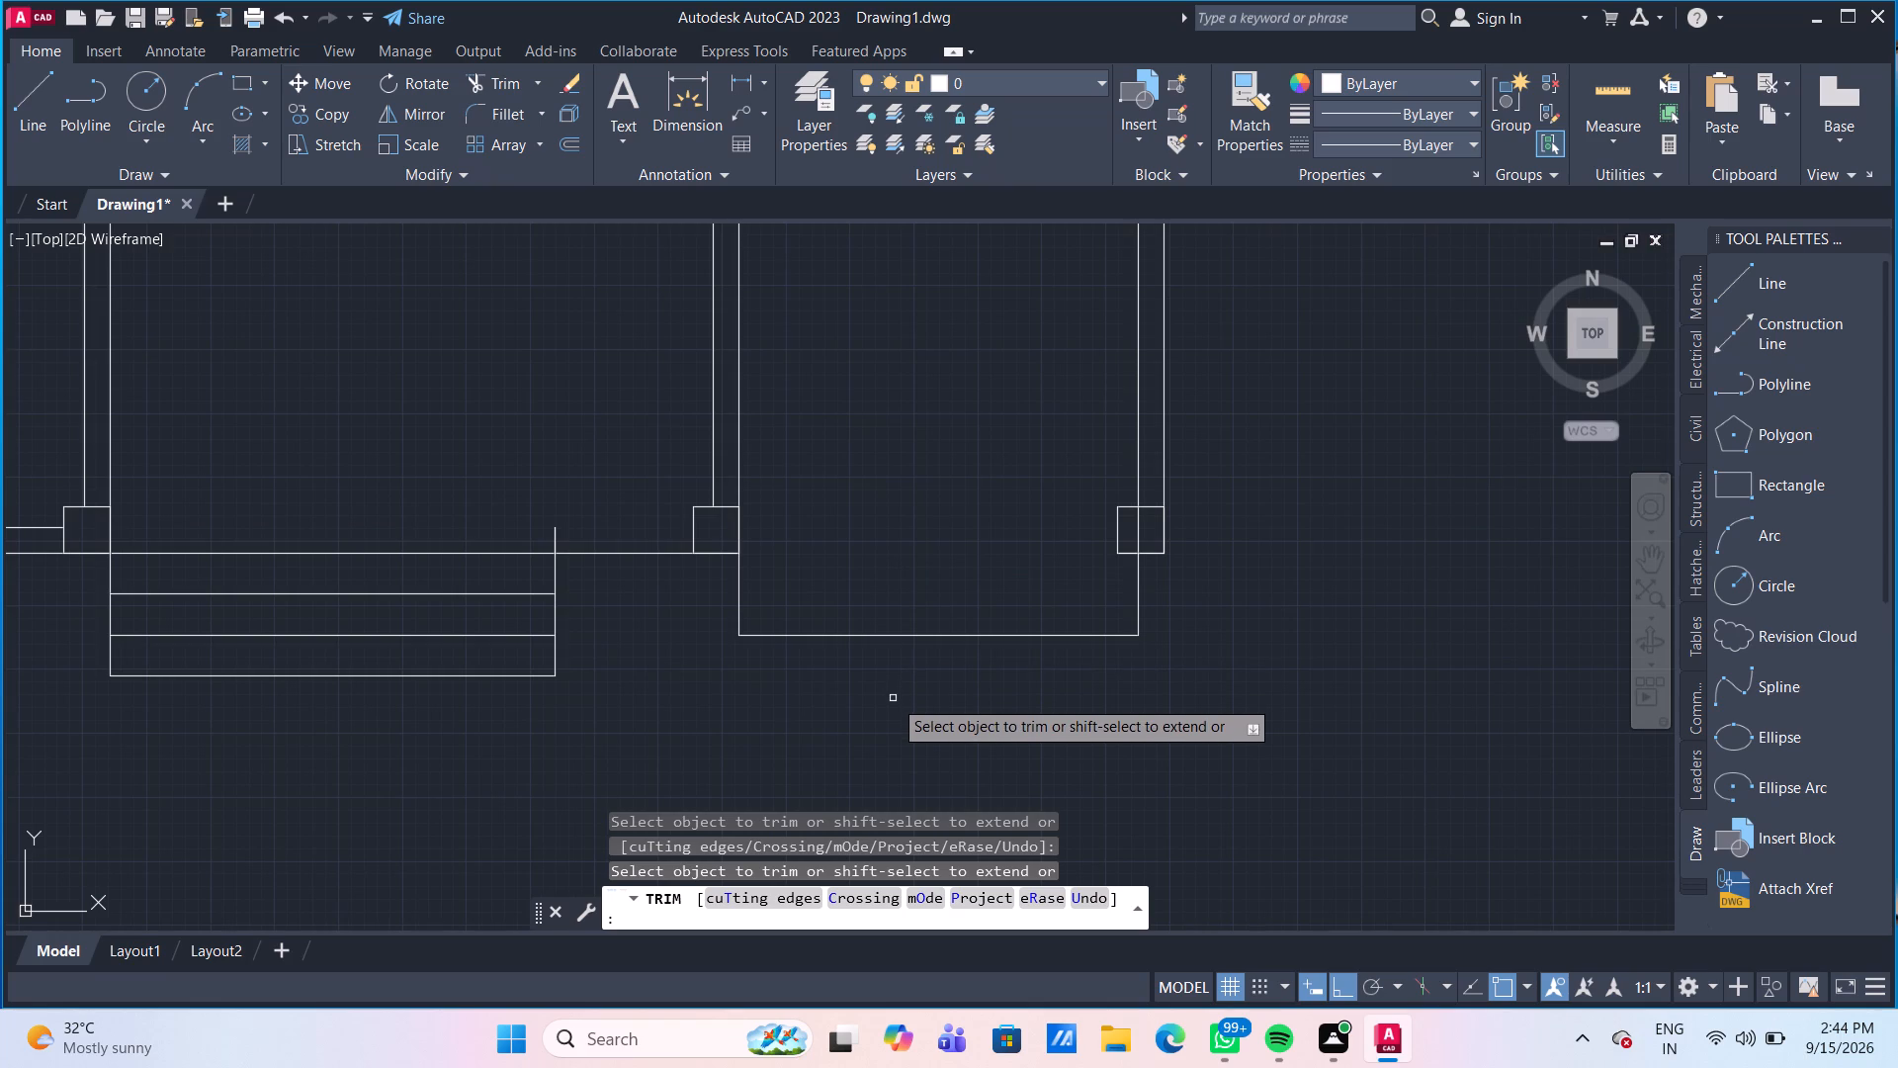
Offset the right, bottom and left sides of the outline below the lower-right room outward by 5".
scroll(890, 699, down, 1)
key(Escape)
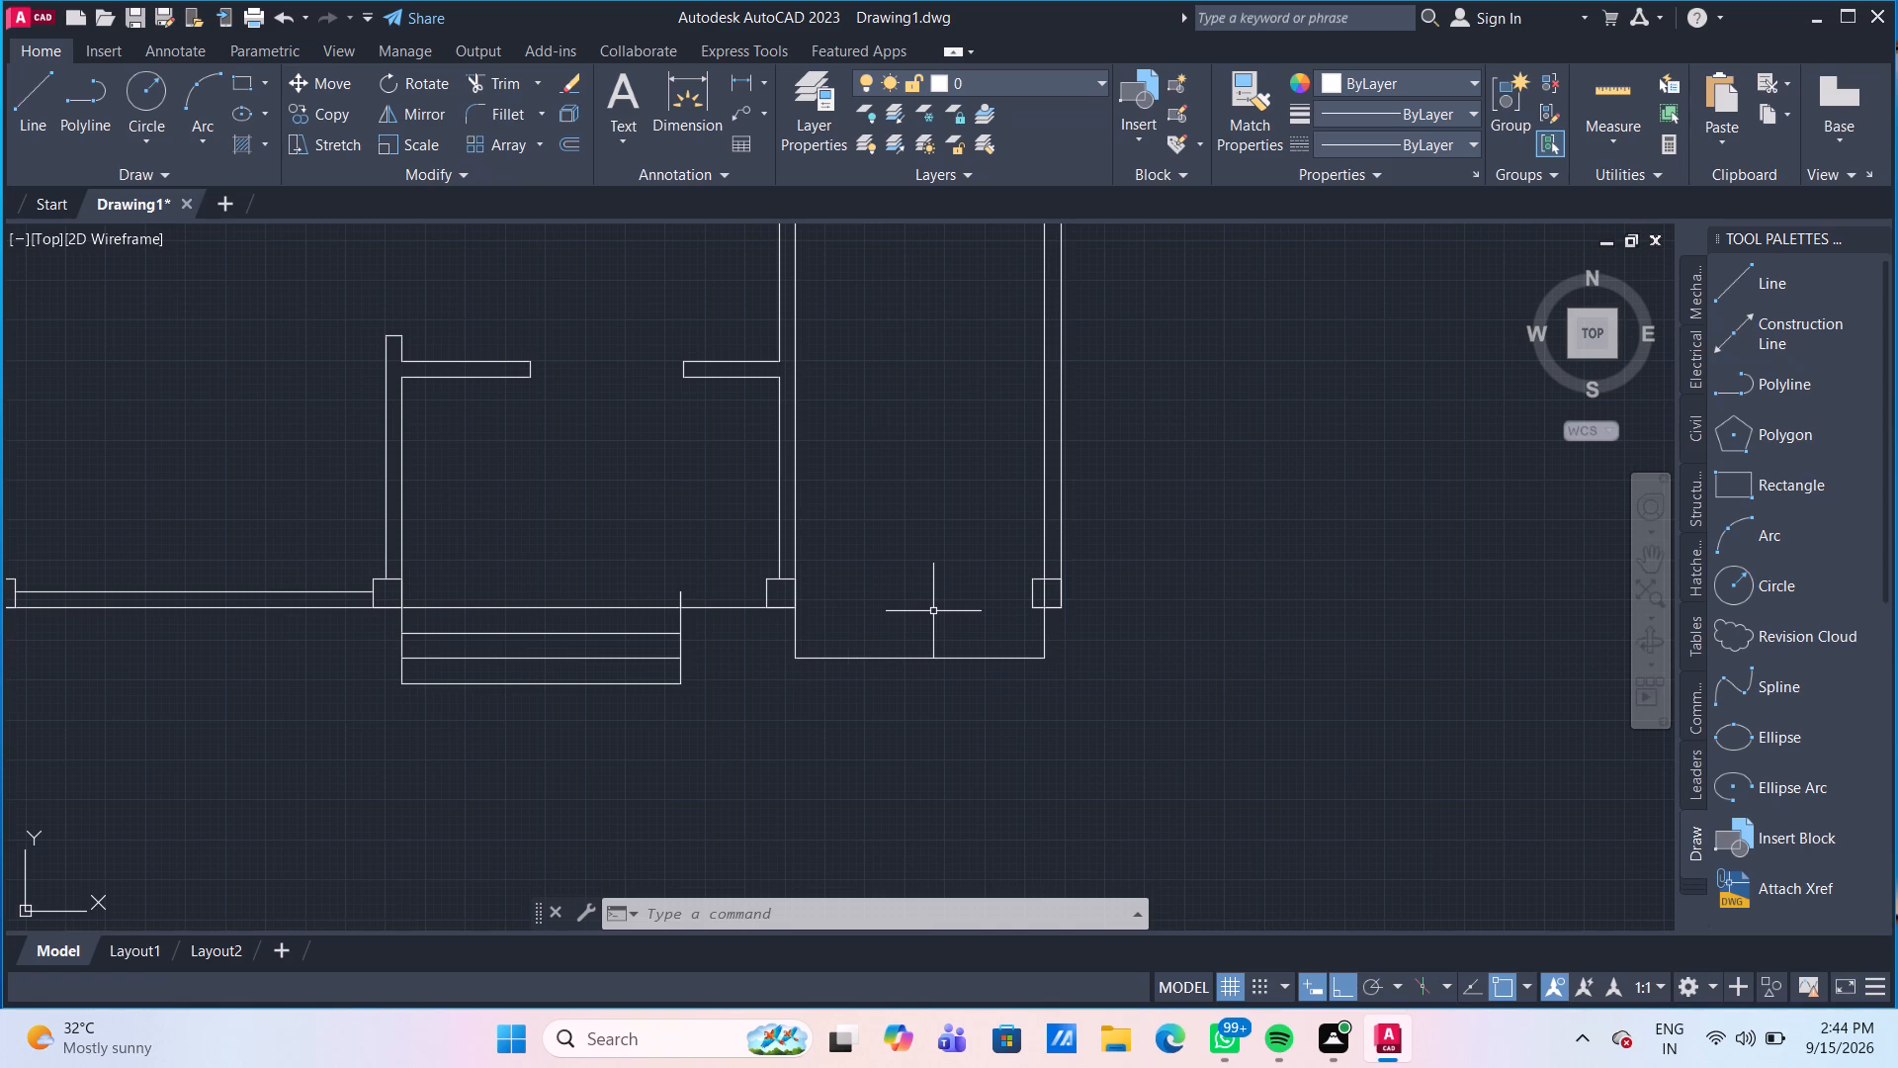
key(o)
key(Return)
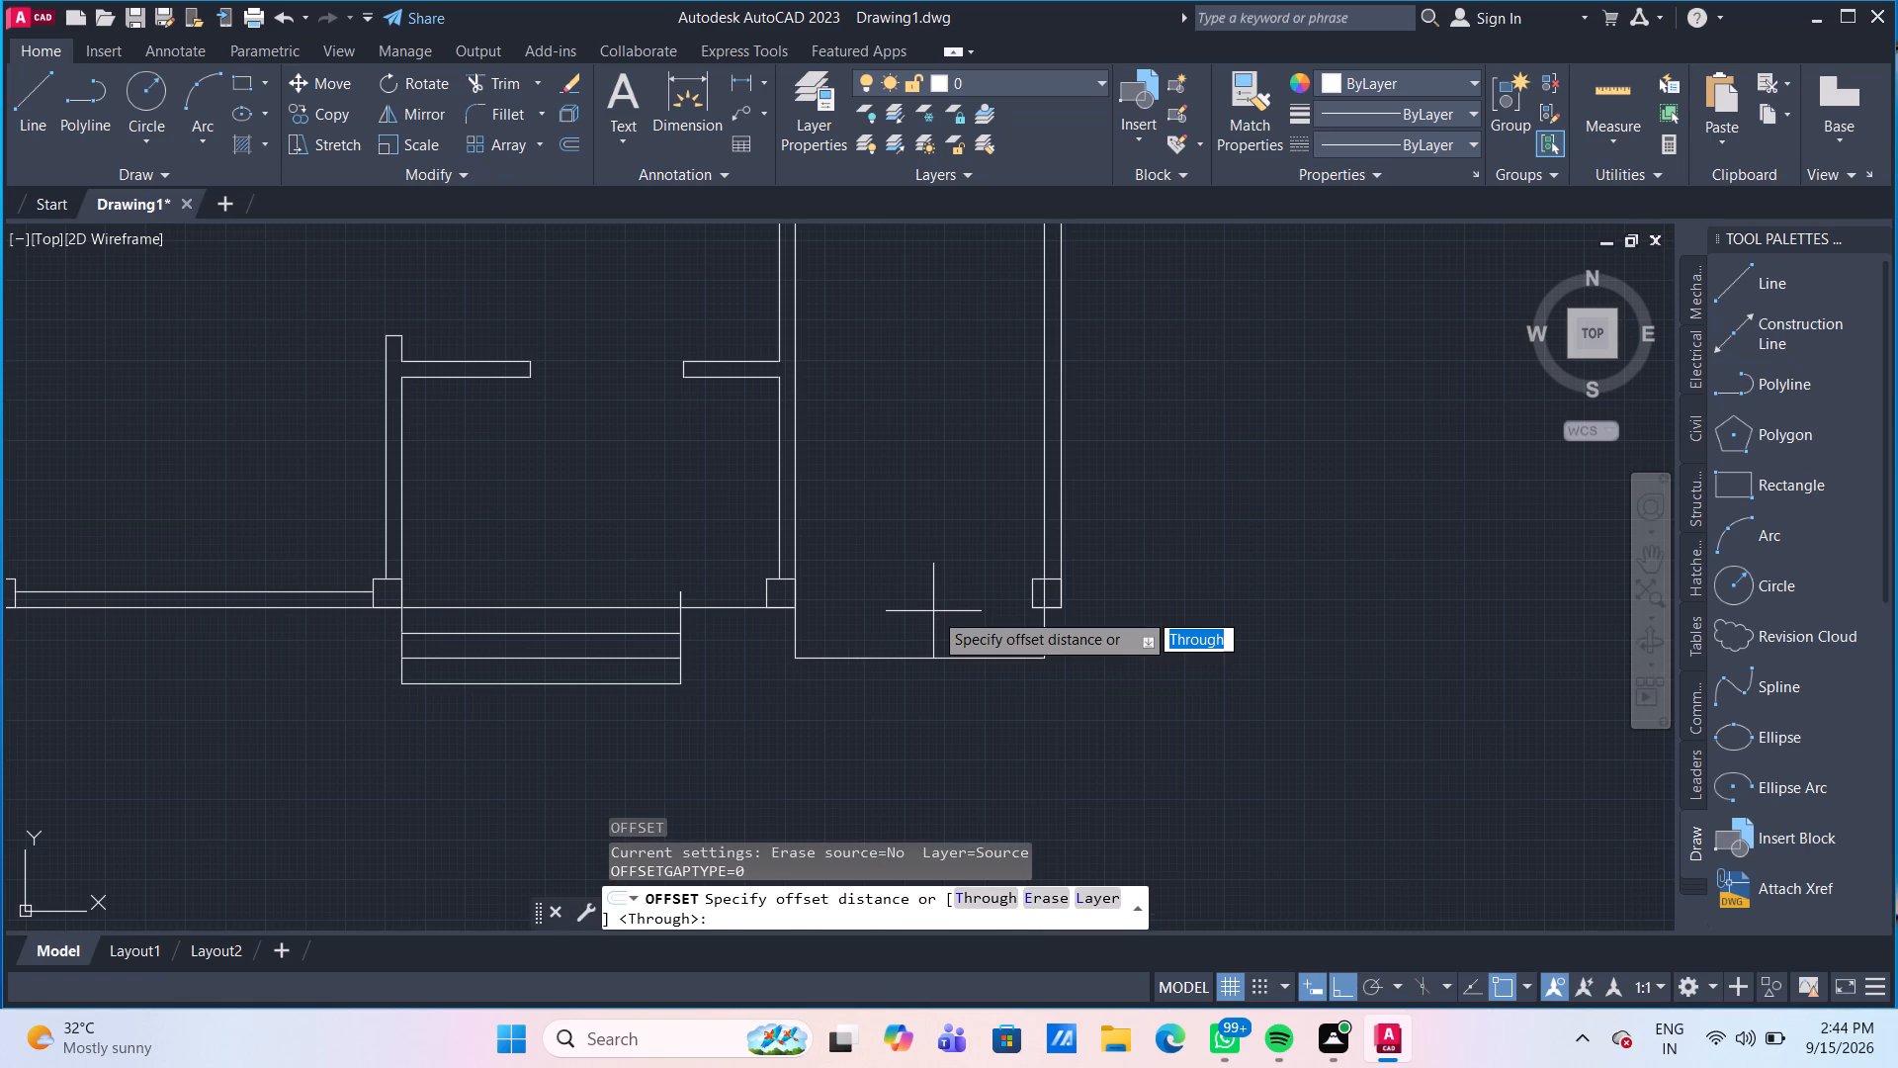
key(Return)
scroll(1019, 617, up, 1)
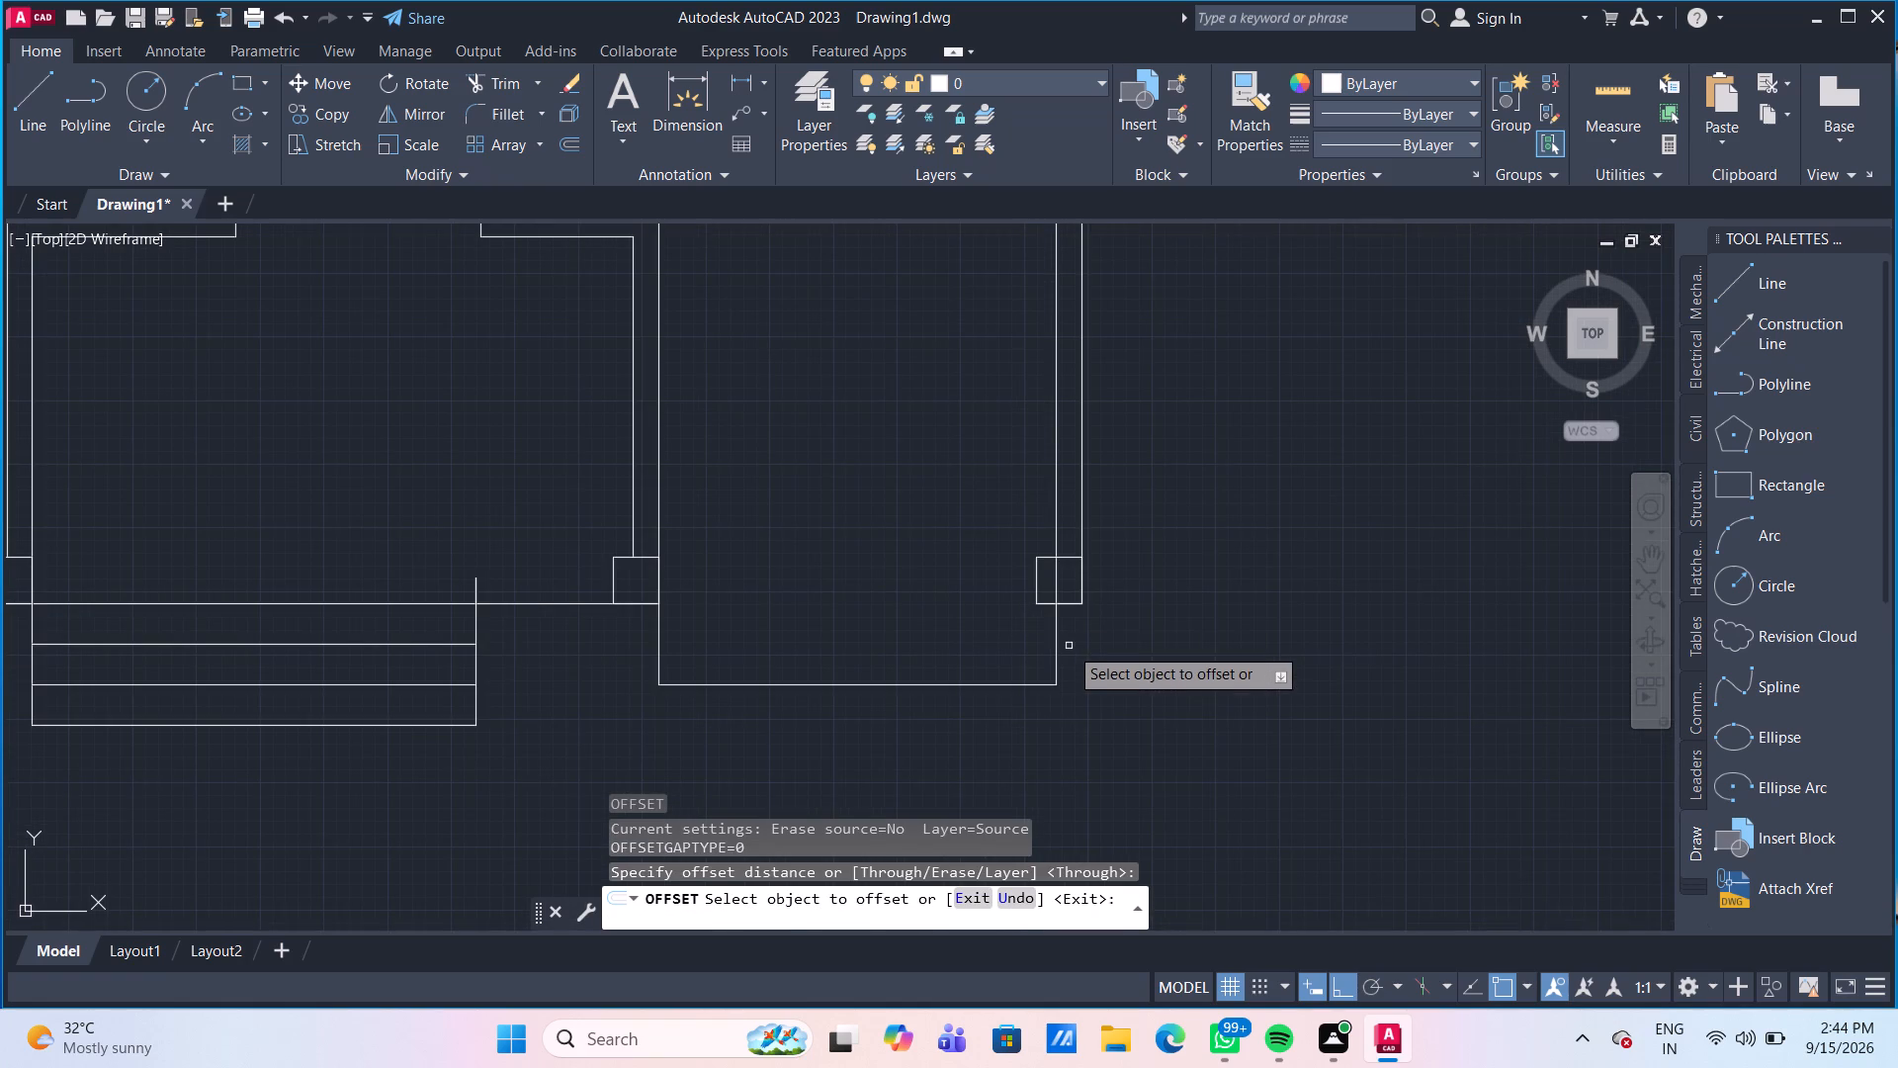
click(1058, 646)
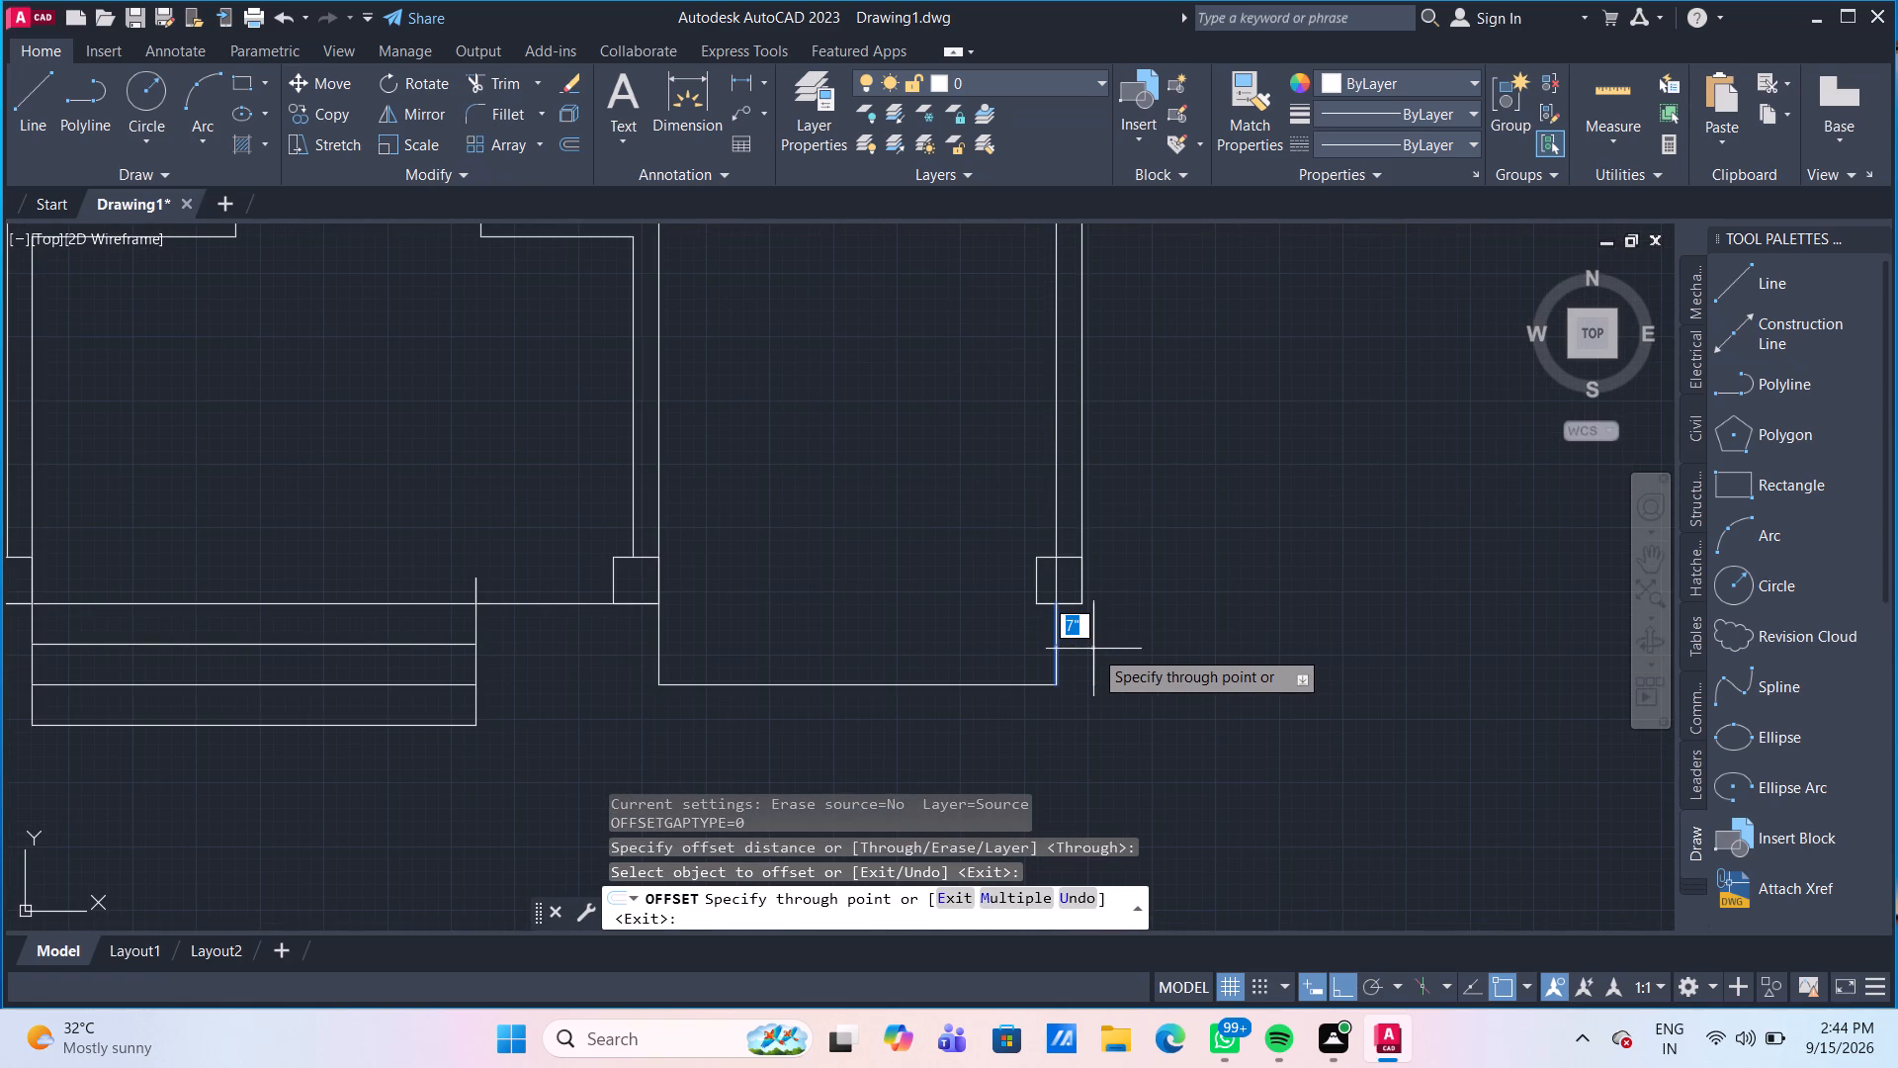
text(5")
key(Return)
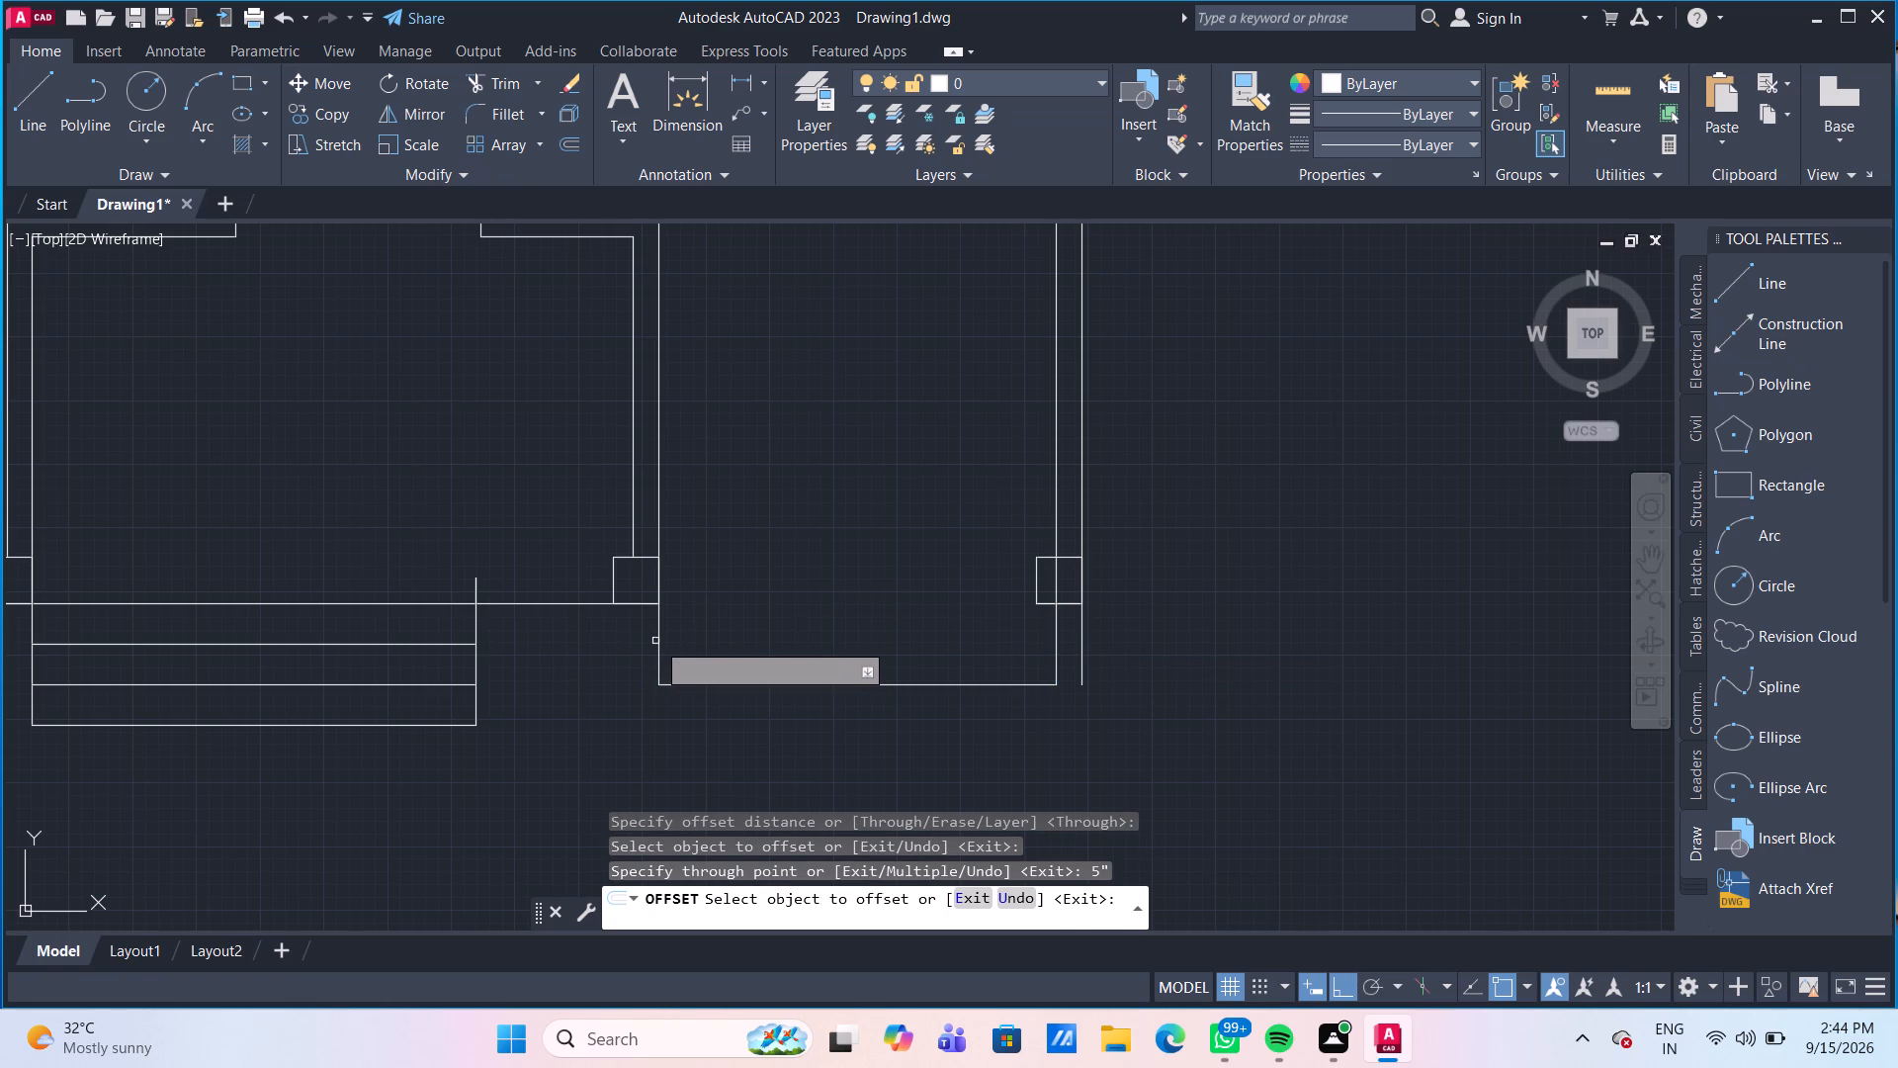
click(718, 685)
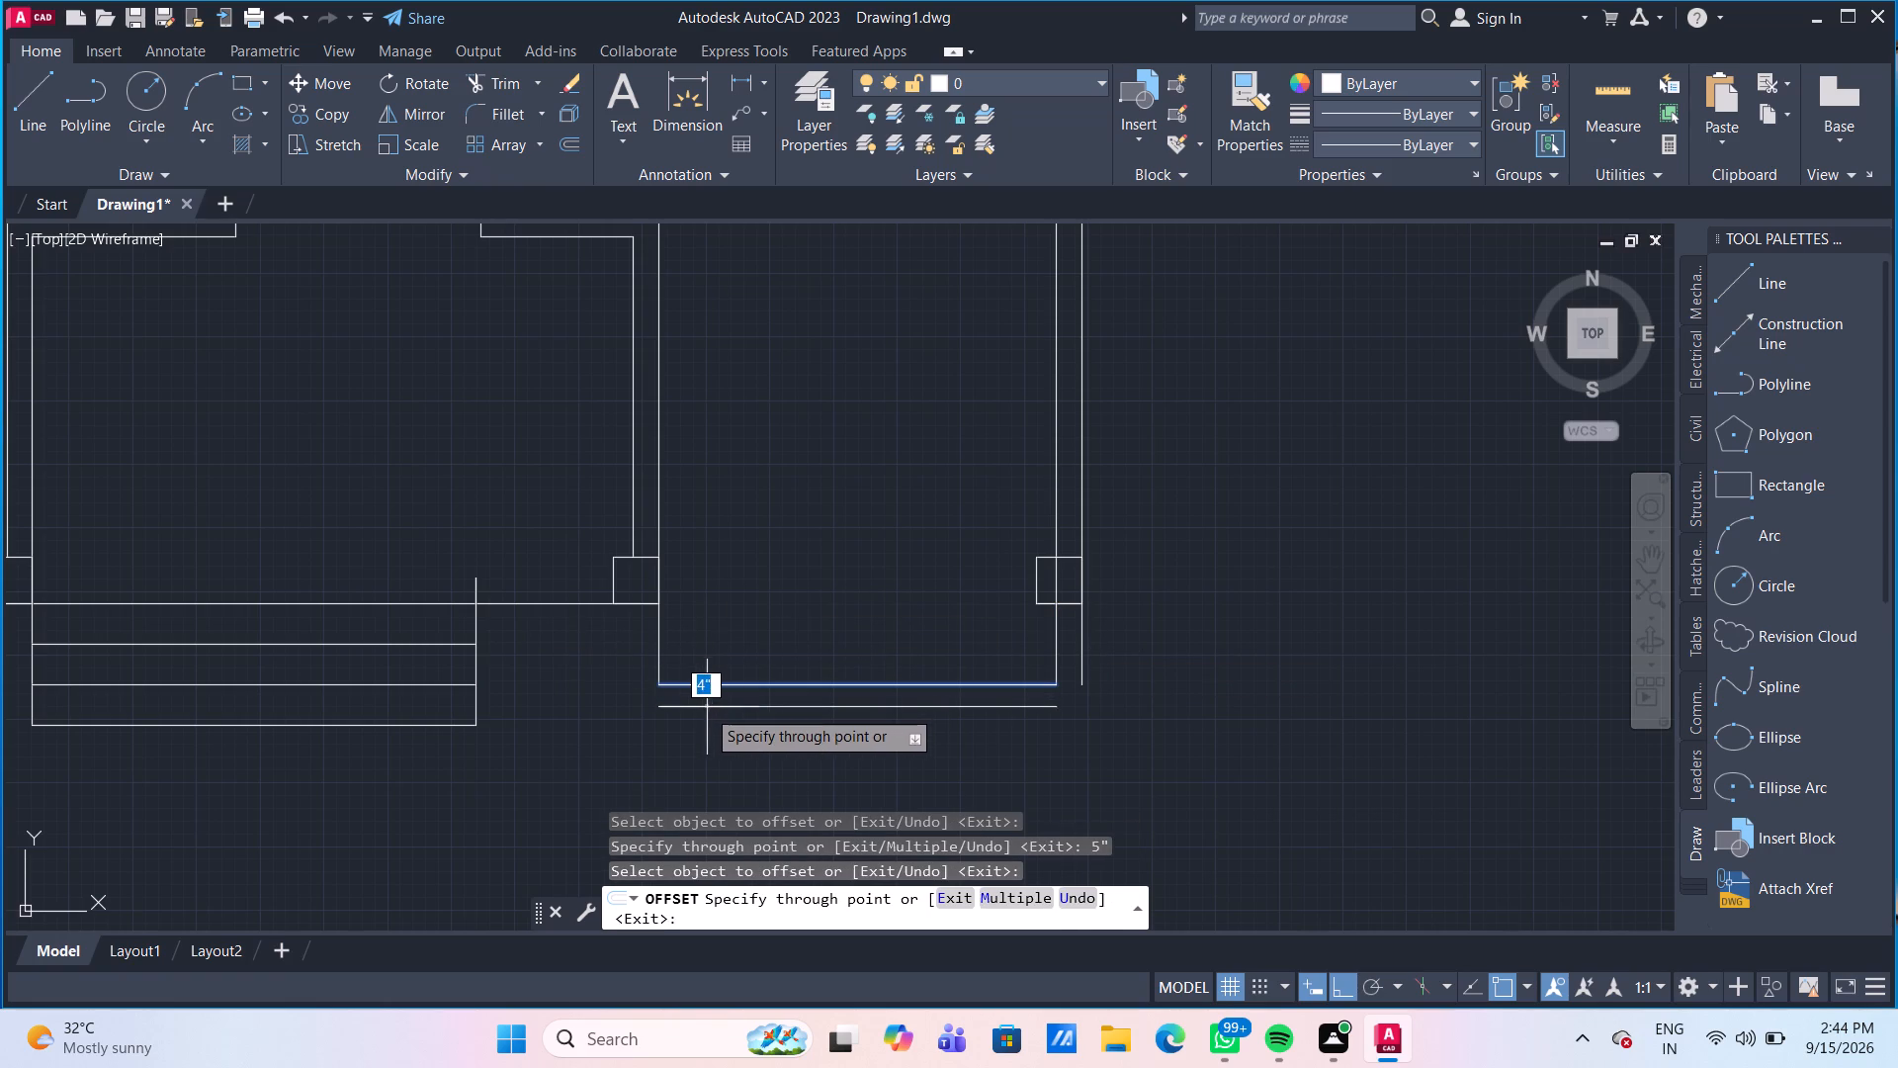
text(5")
key(Return)
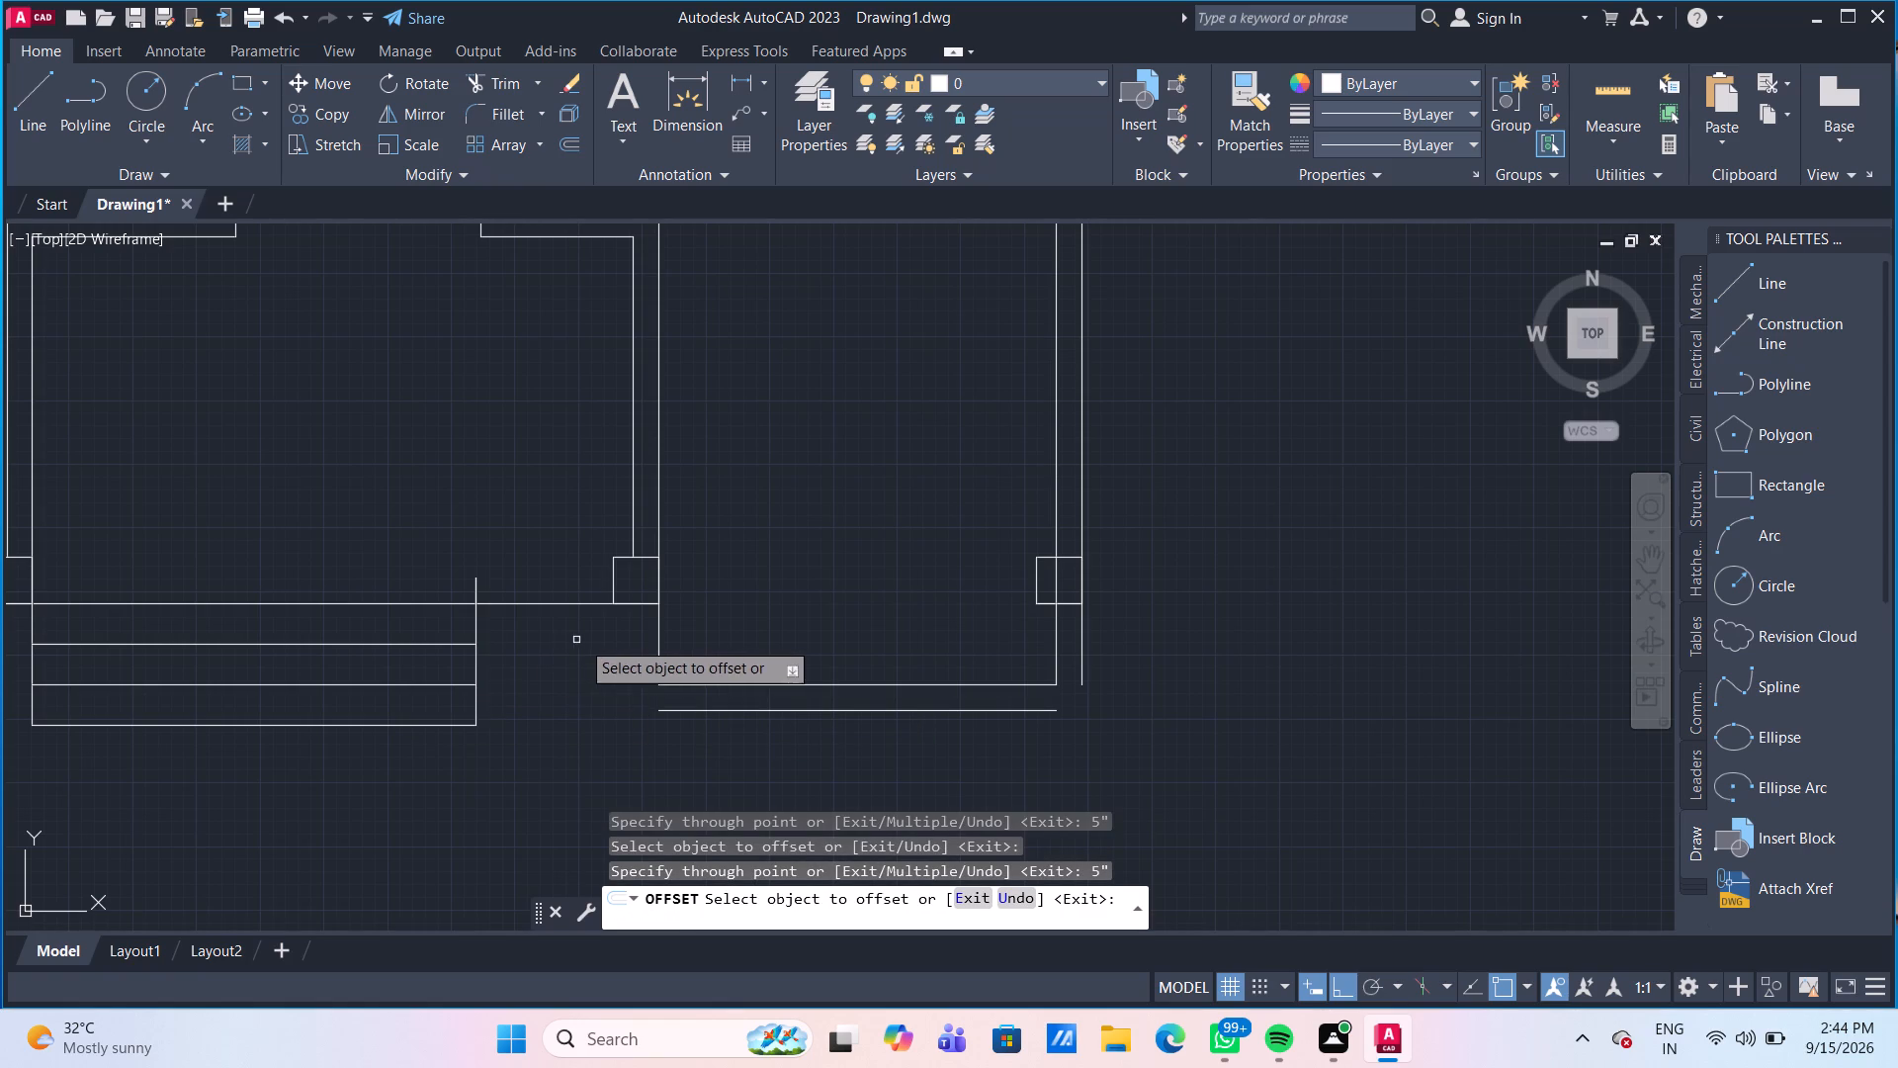
click(657, 637)
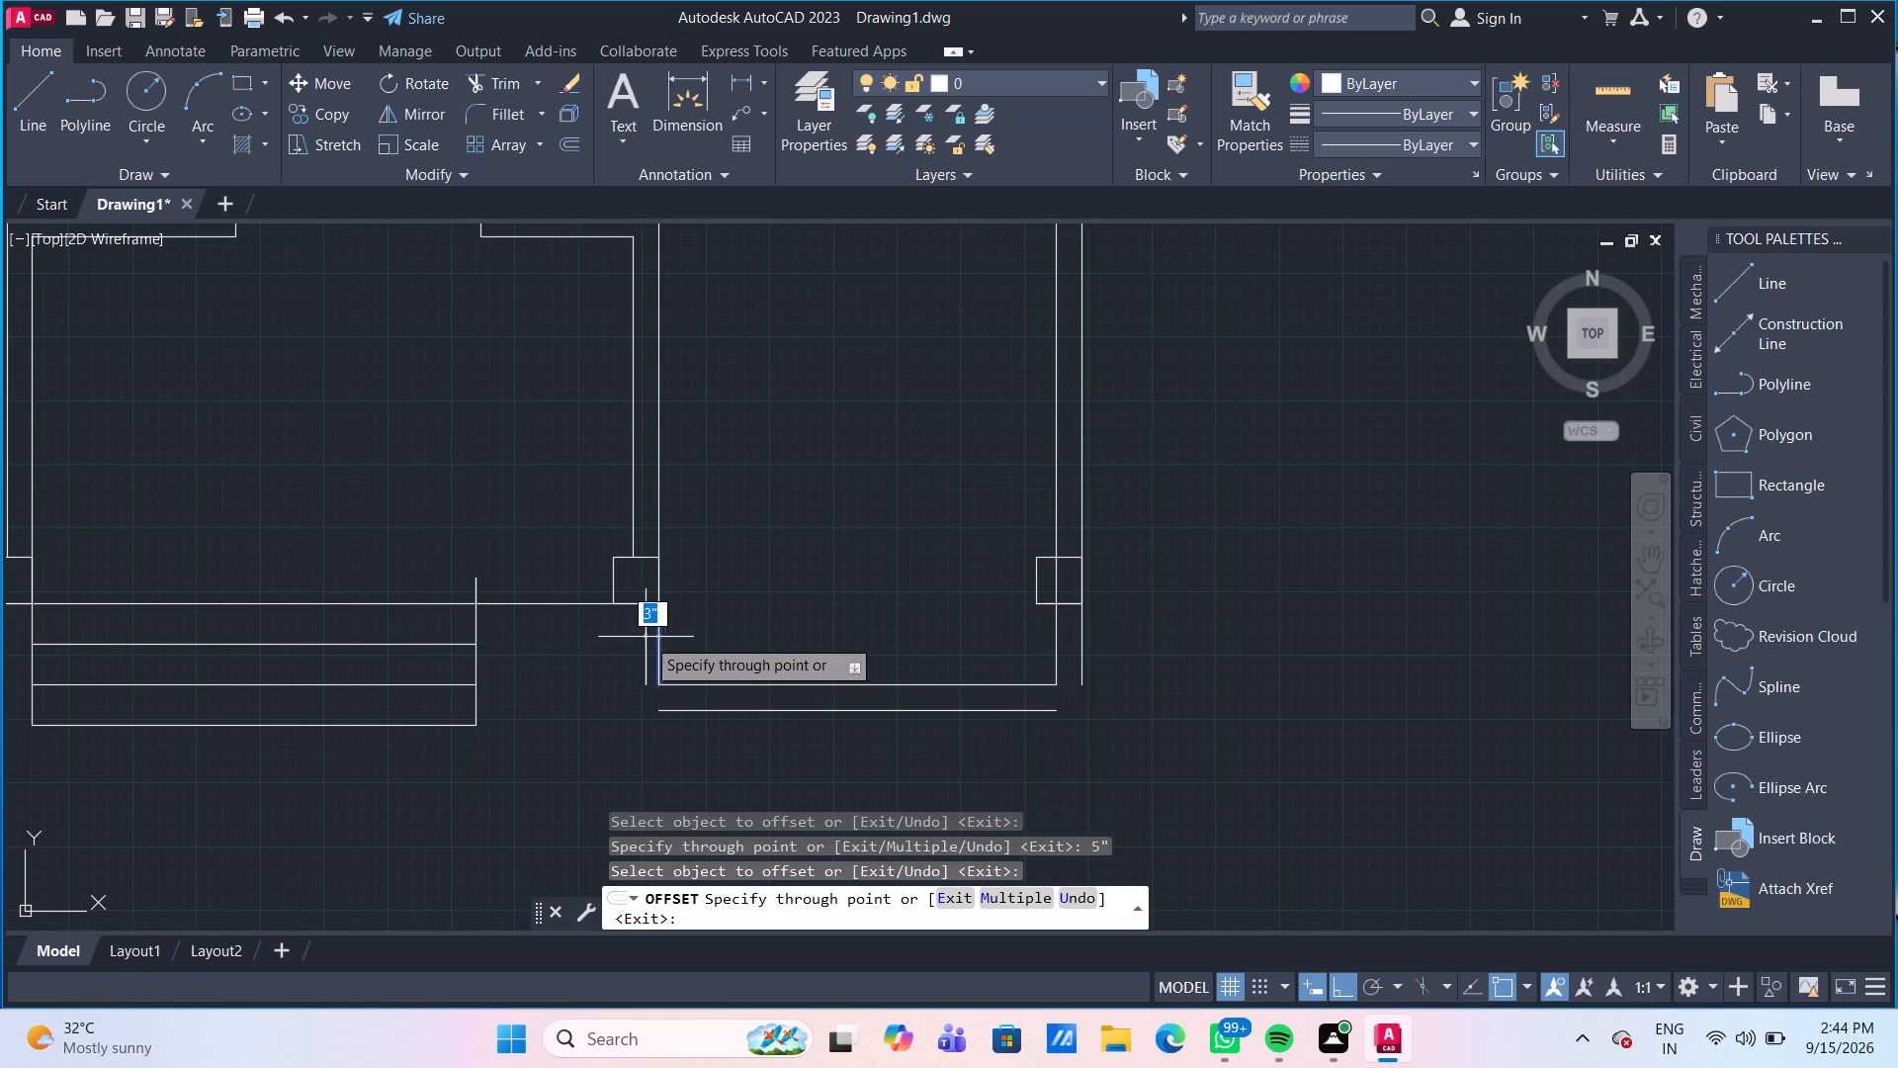
text(5")
key(Return)
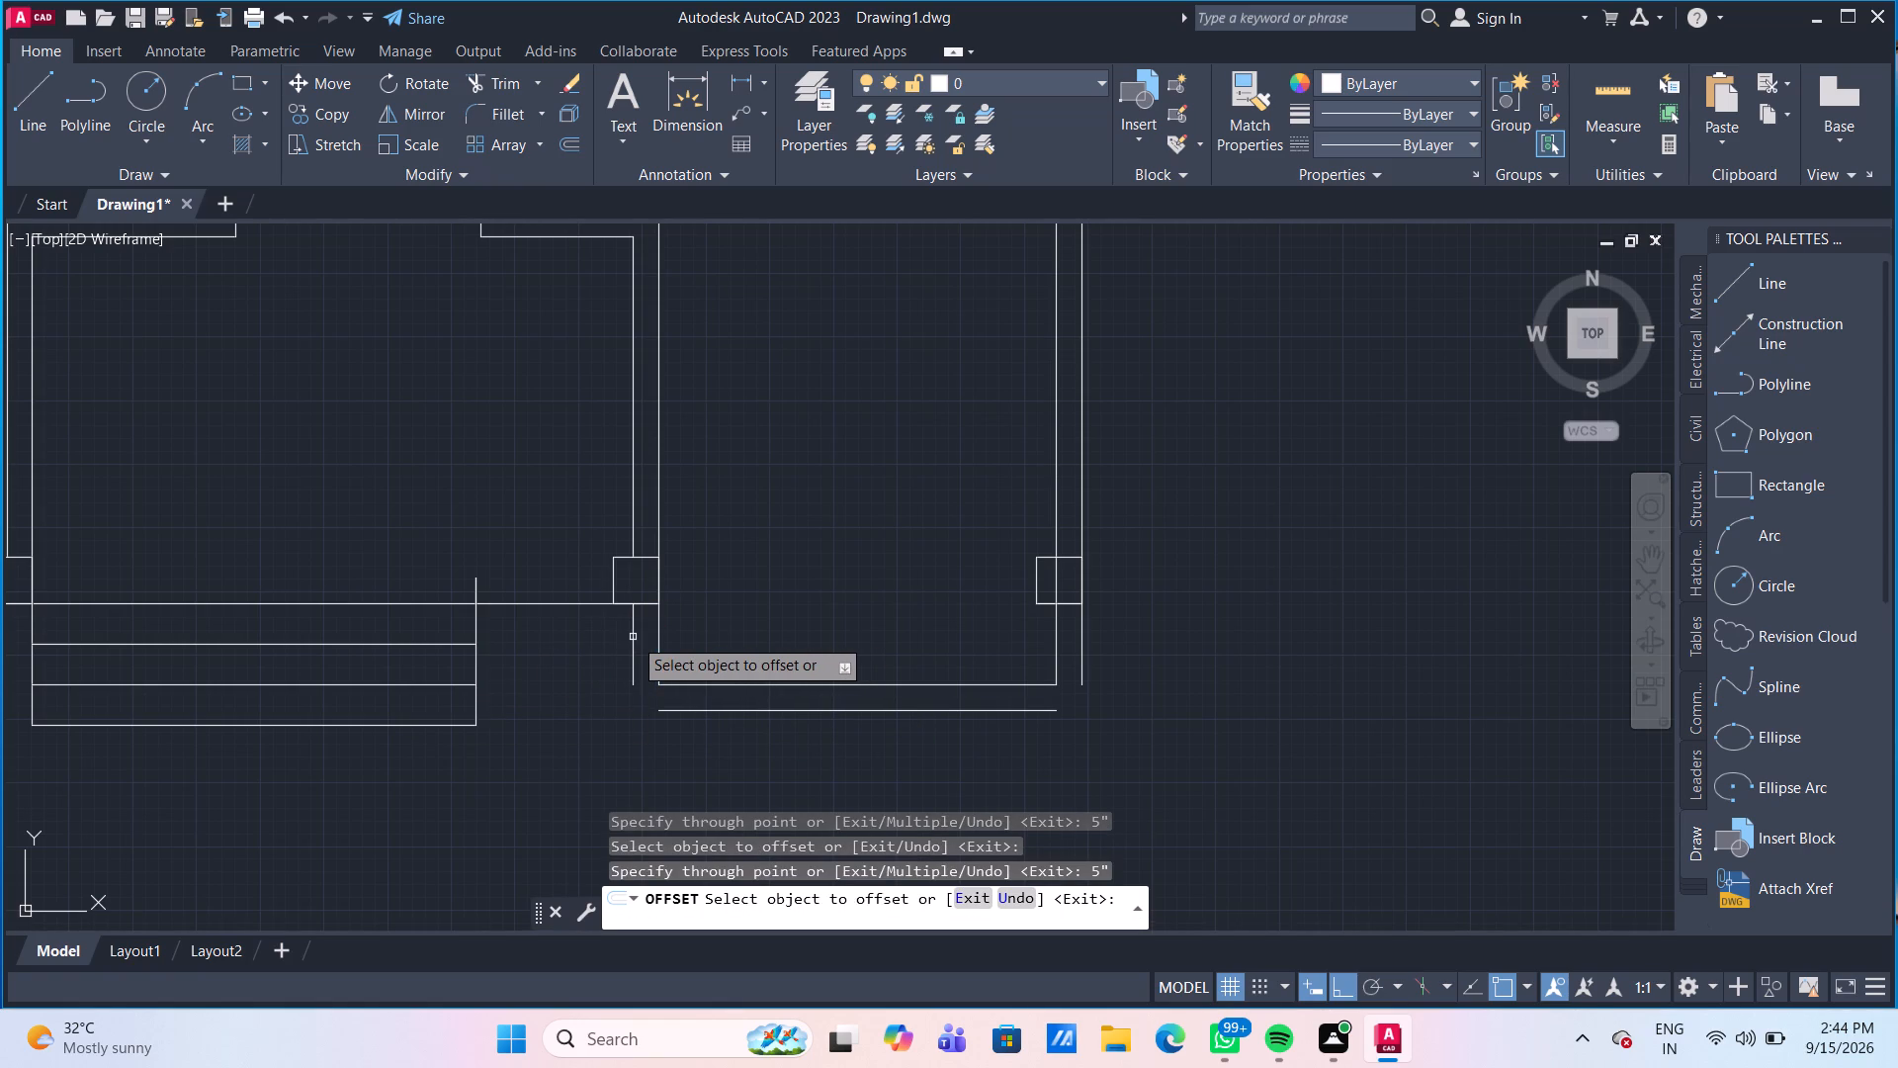
key(Escape)
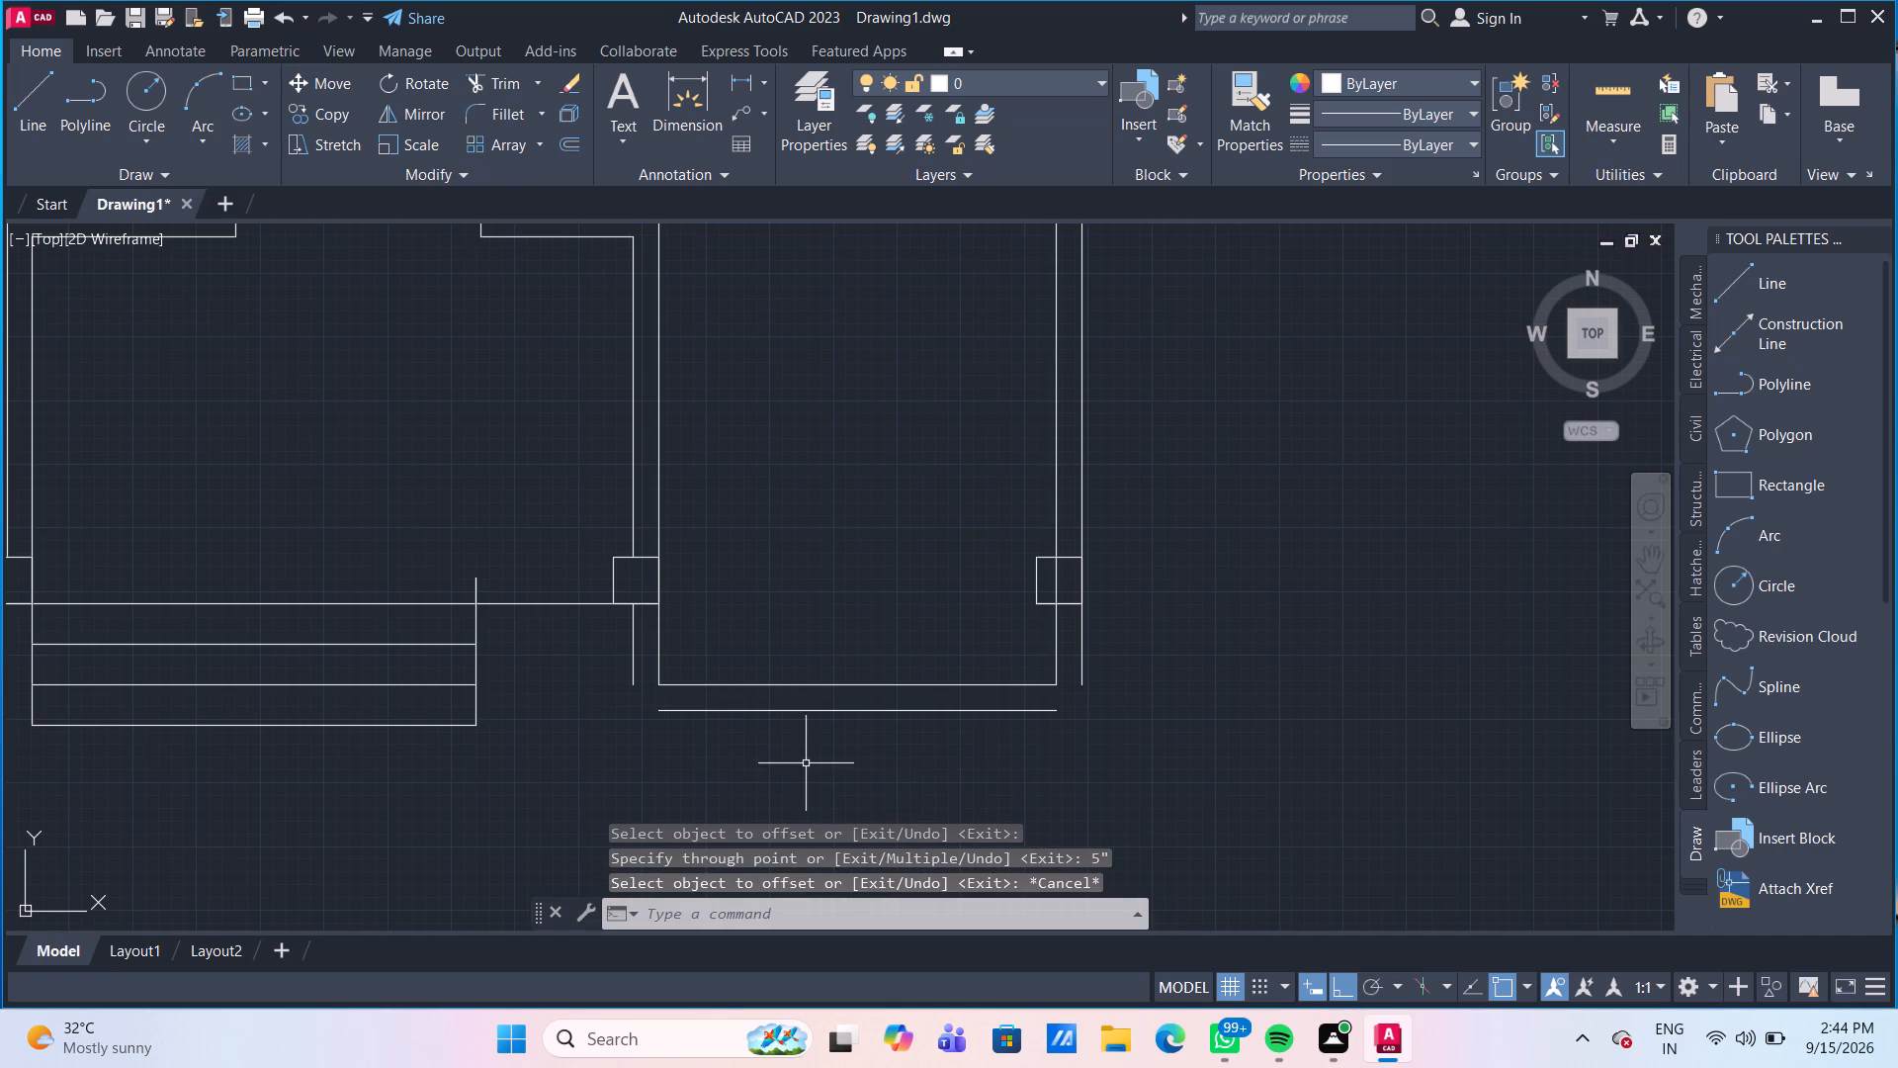
Stretch the upper end of the entrance steps' right side line down to the bottom wall line.
click(476, 580)
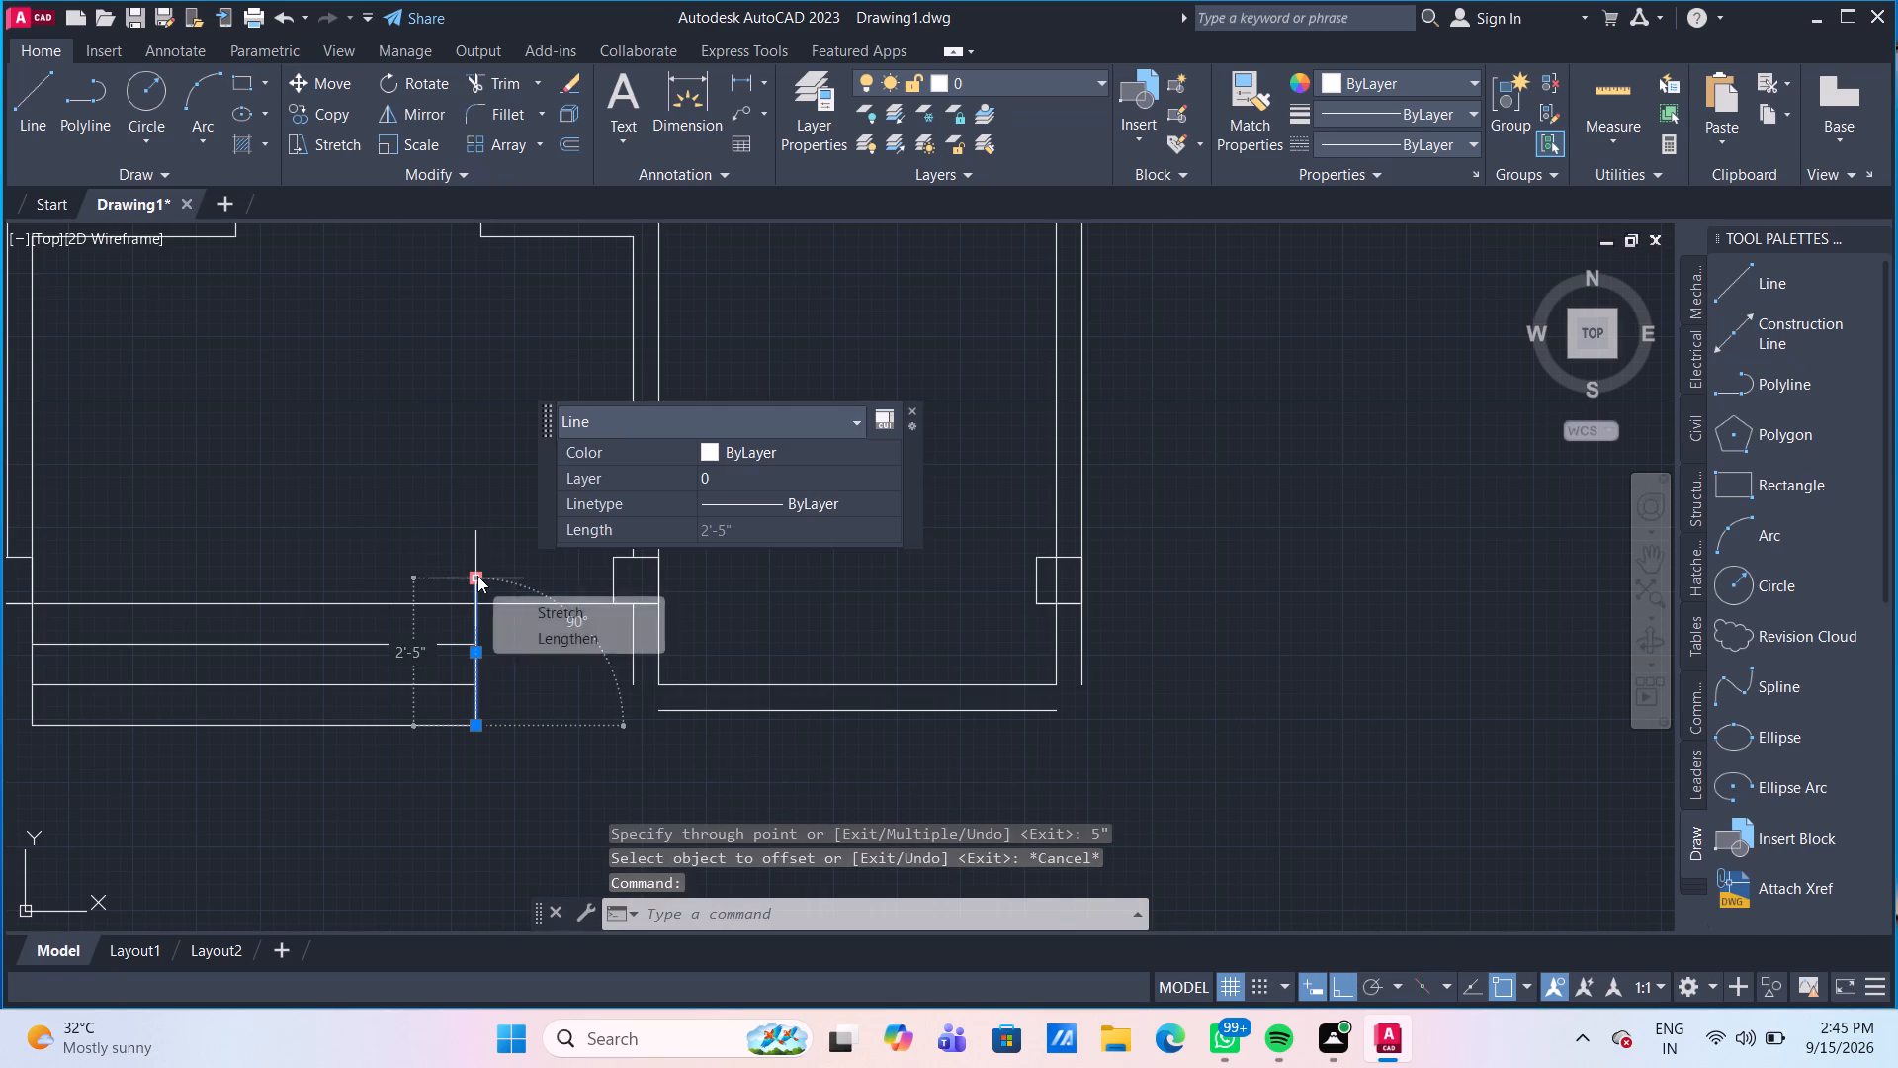
click(477, 576)
scroll(484, 617, up, 3)
click(437, 577)
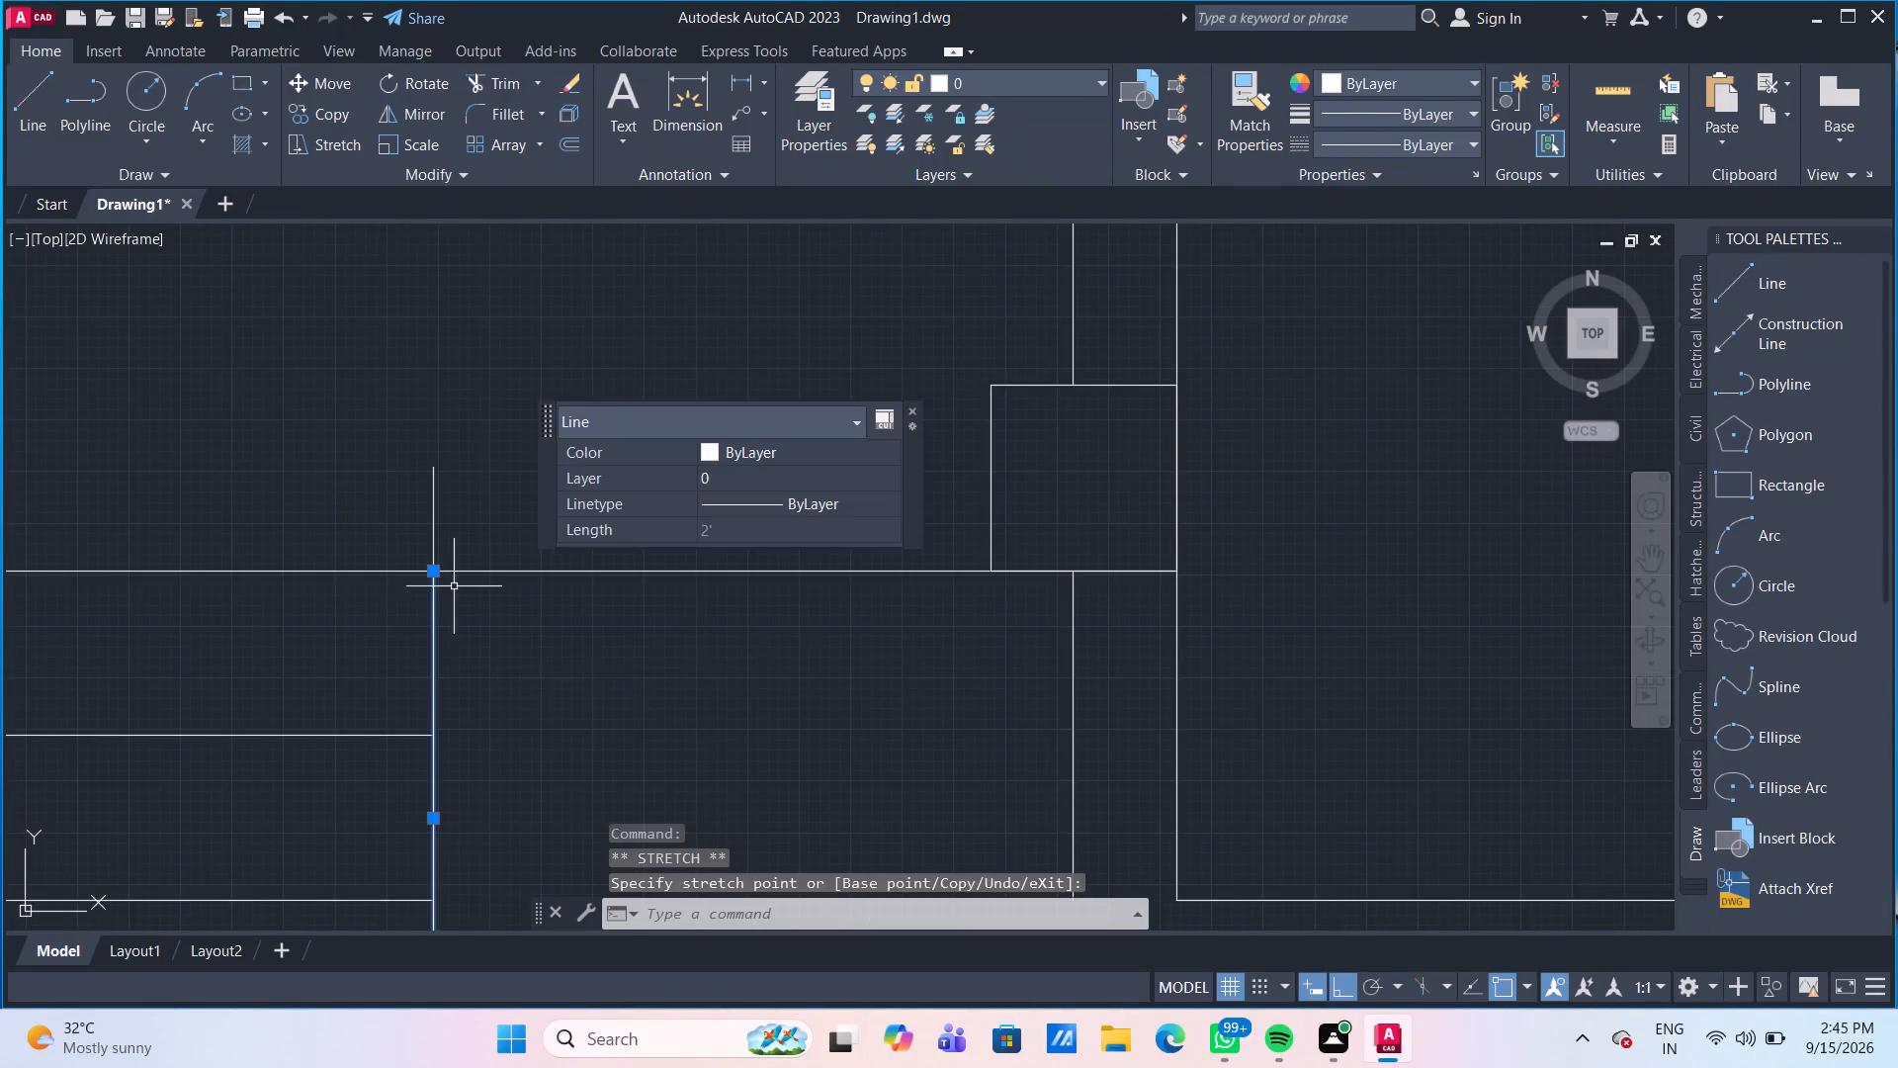
key(Escape)
Trim the overlapping line that still overhangs above the bottom wall line at the entrance steps' right side.
scroll(597, 702, down, 1)
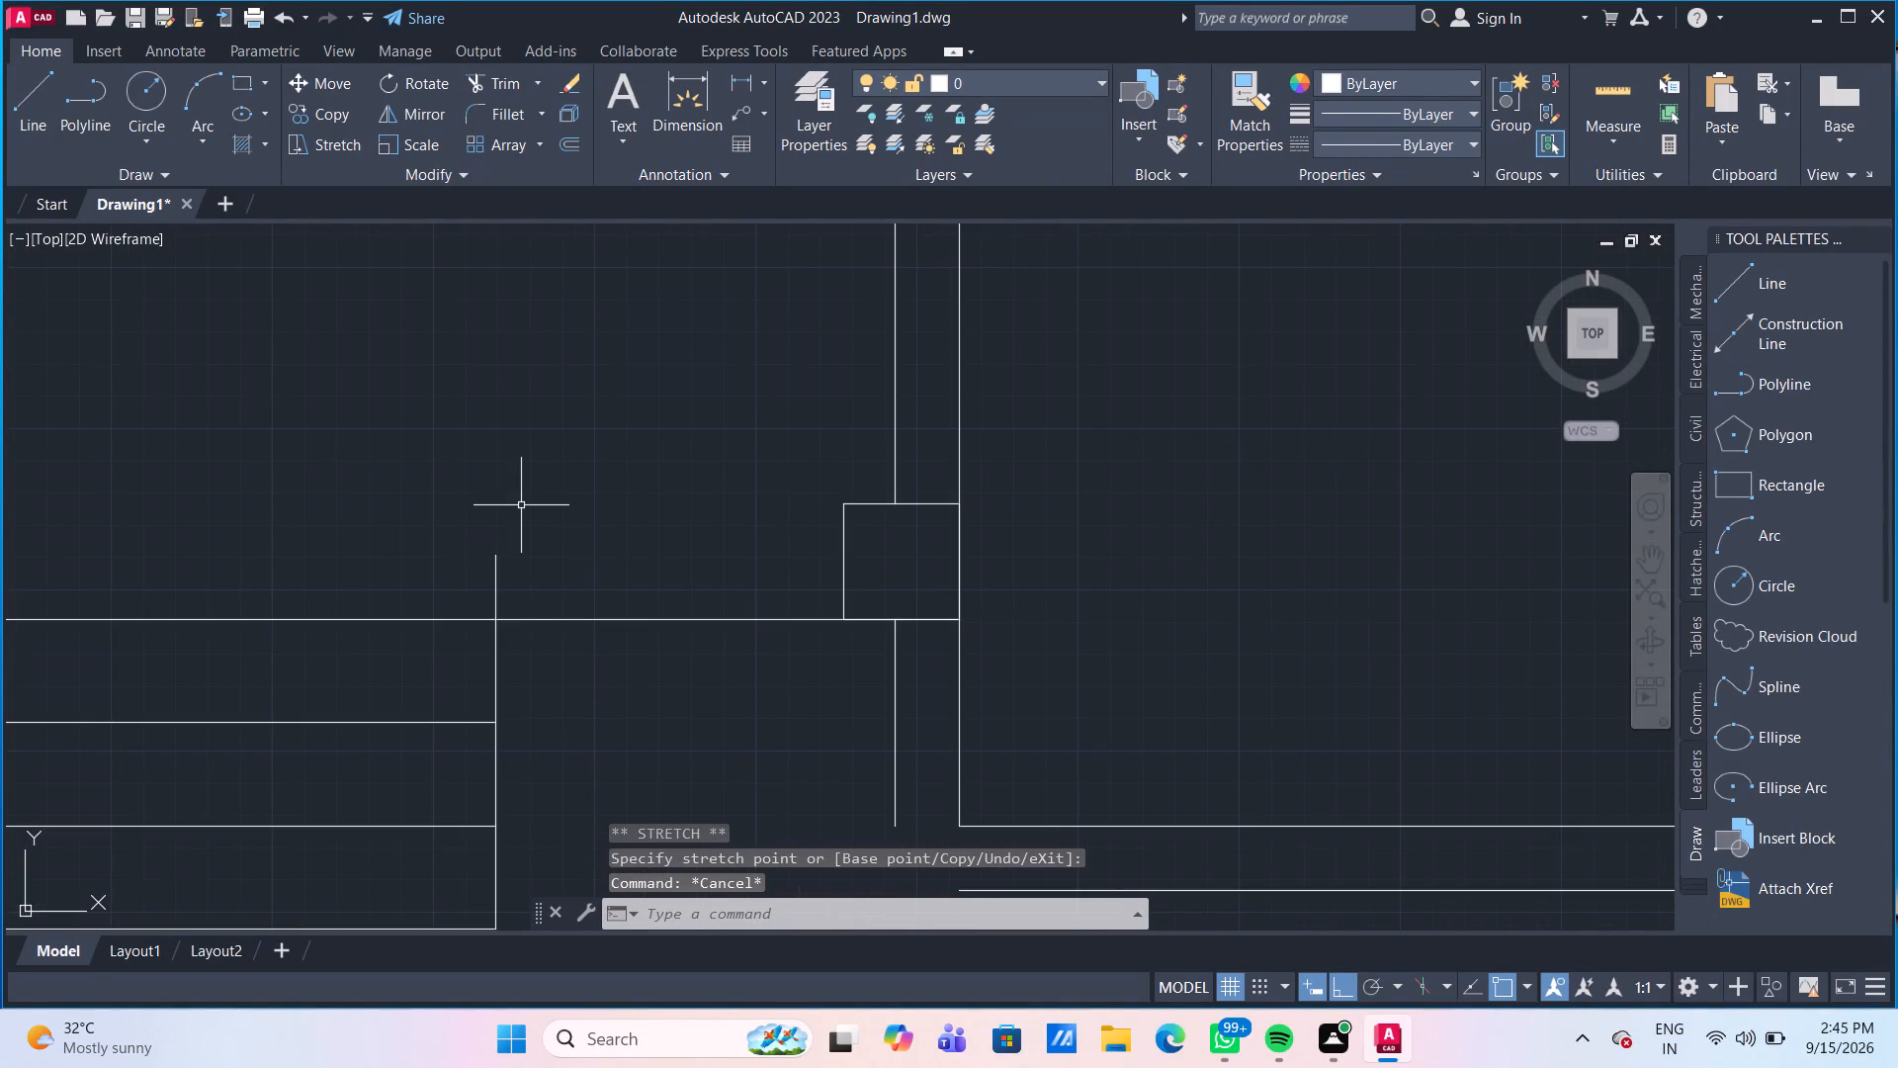
text(TR)
key(Return)
drag(550, 583, 537, 582)
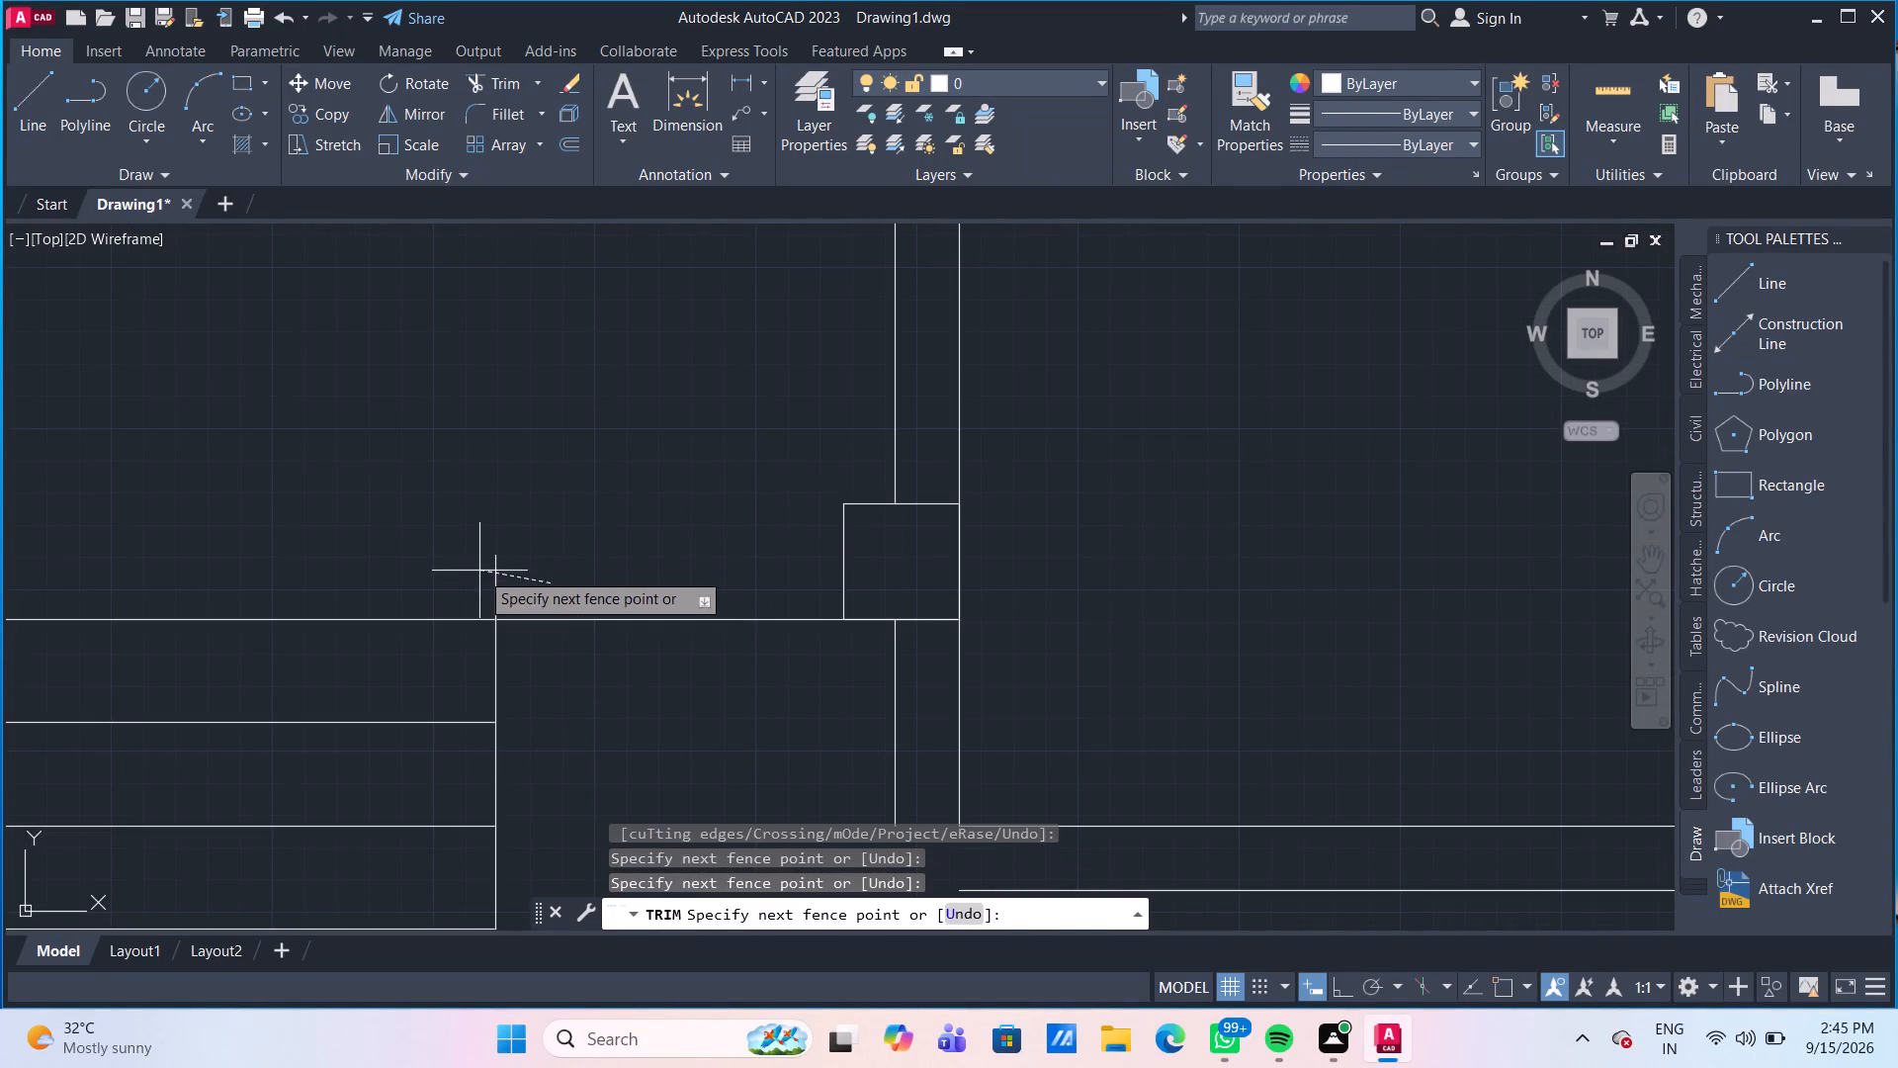
click(479, 571)
scroll(479, 571, down, 3)
scroll(594, 645, up, 2)
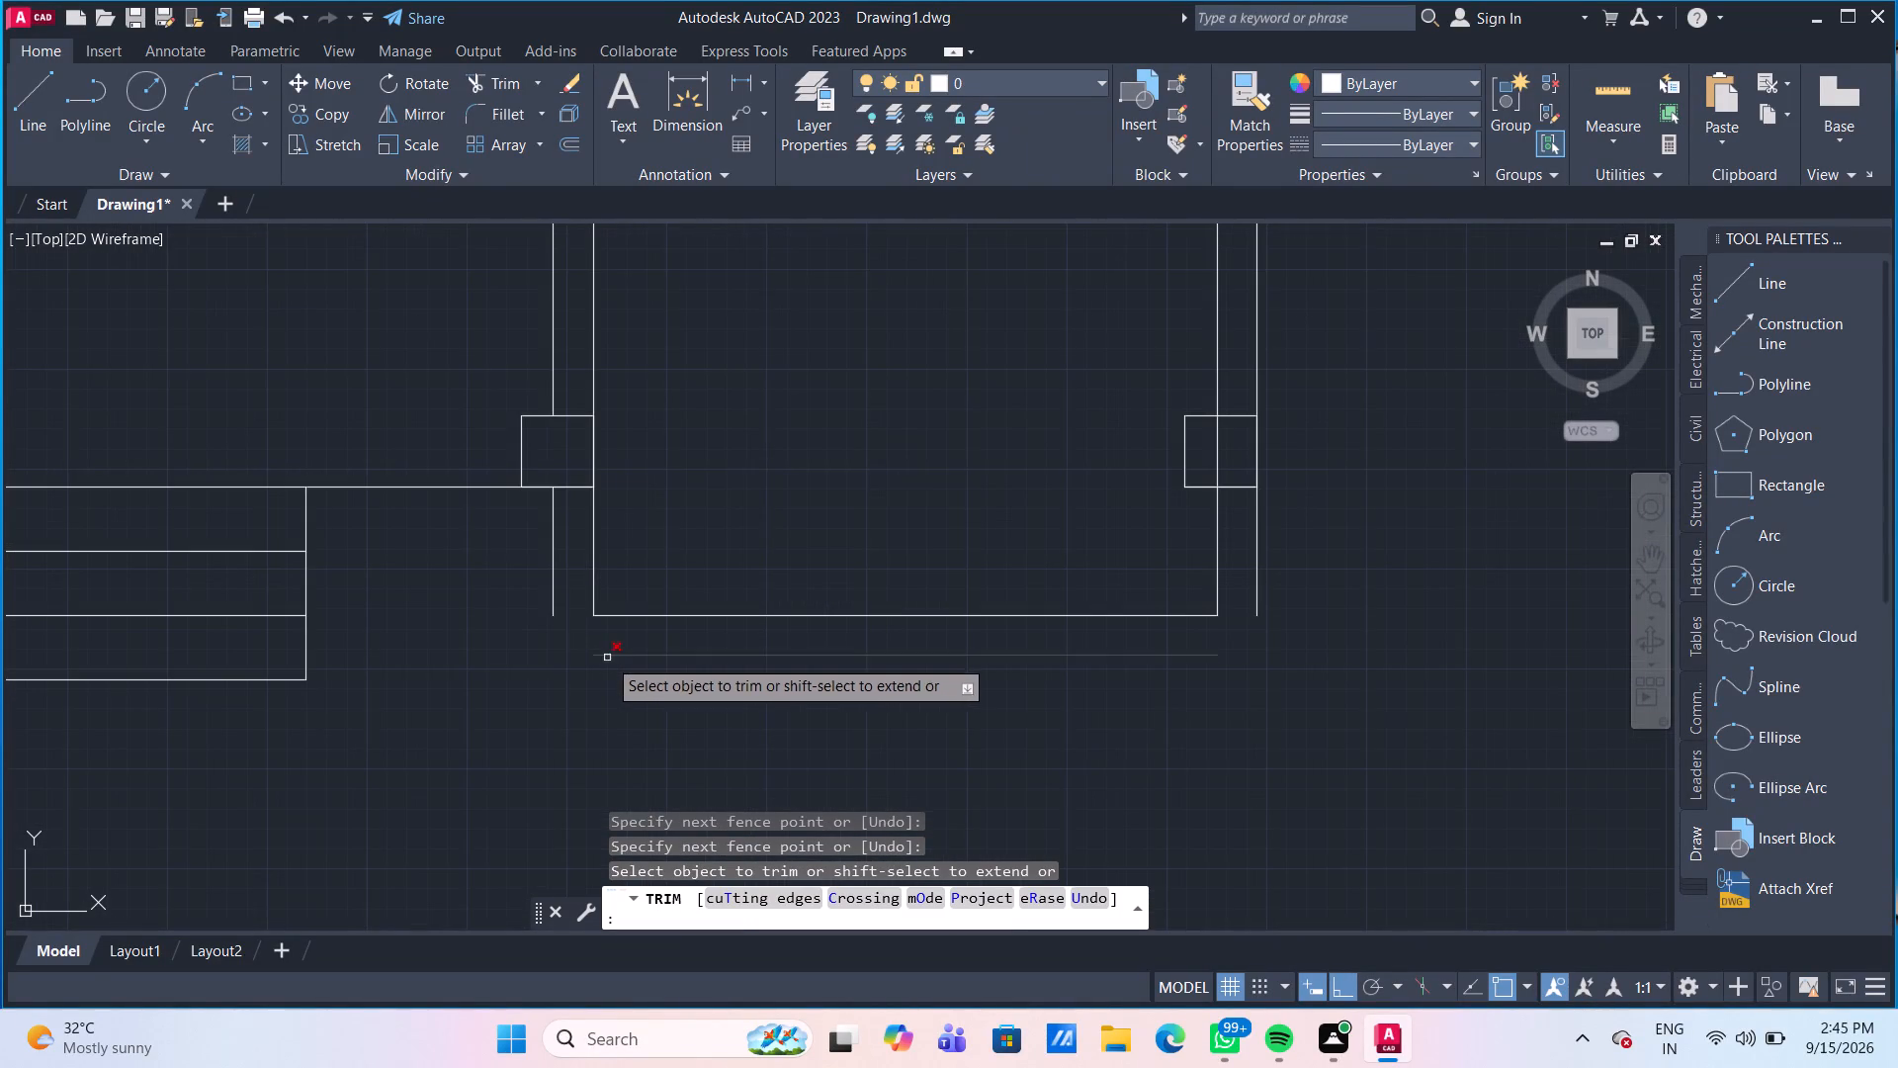
key(Escape)
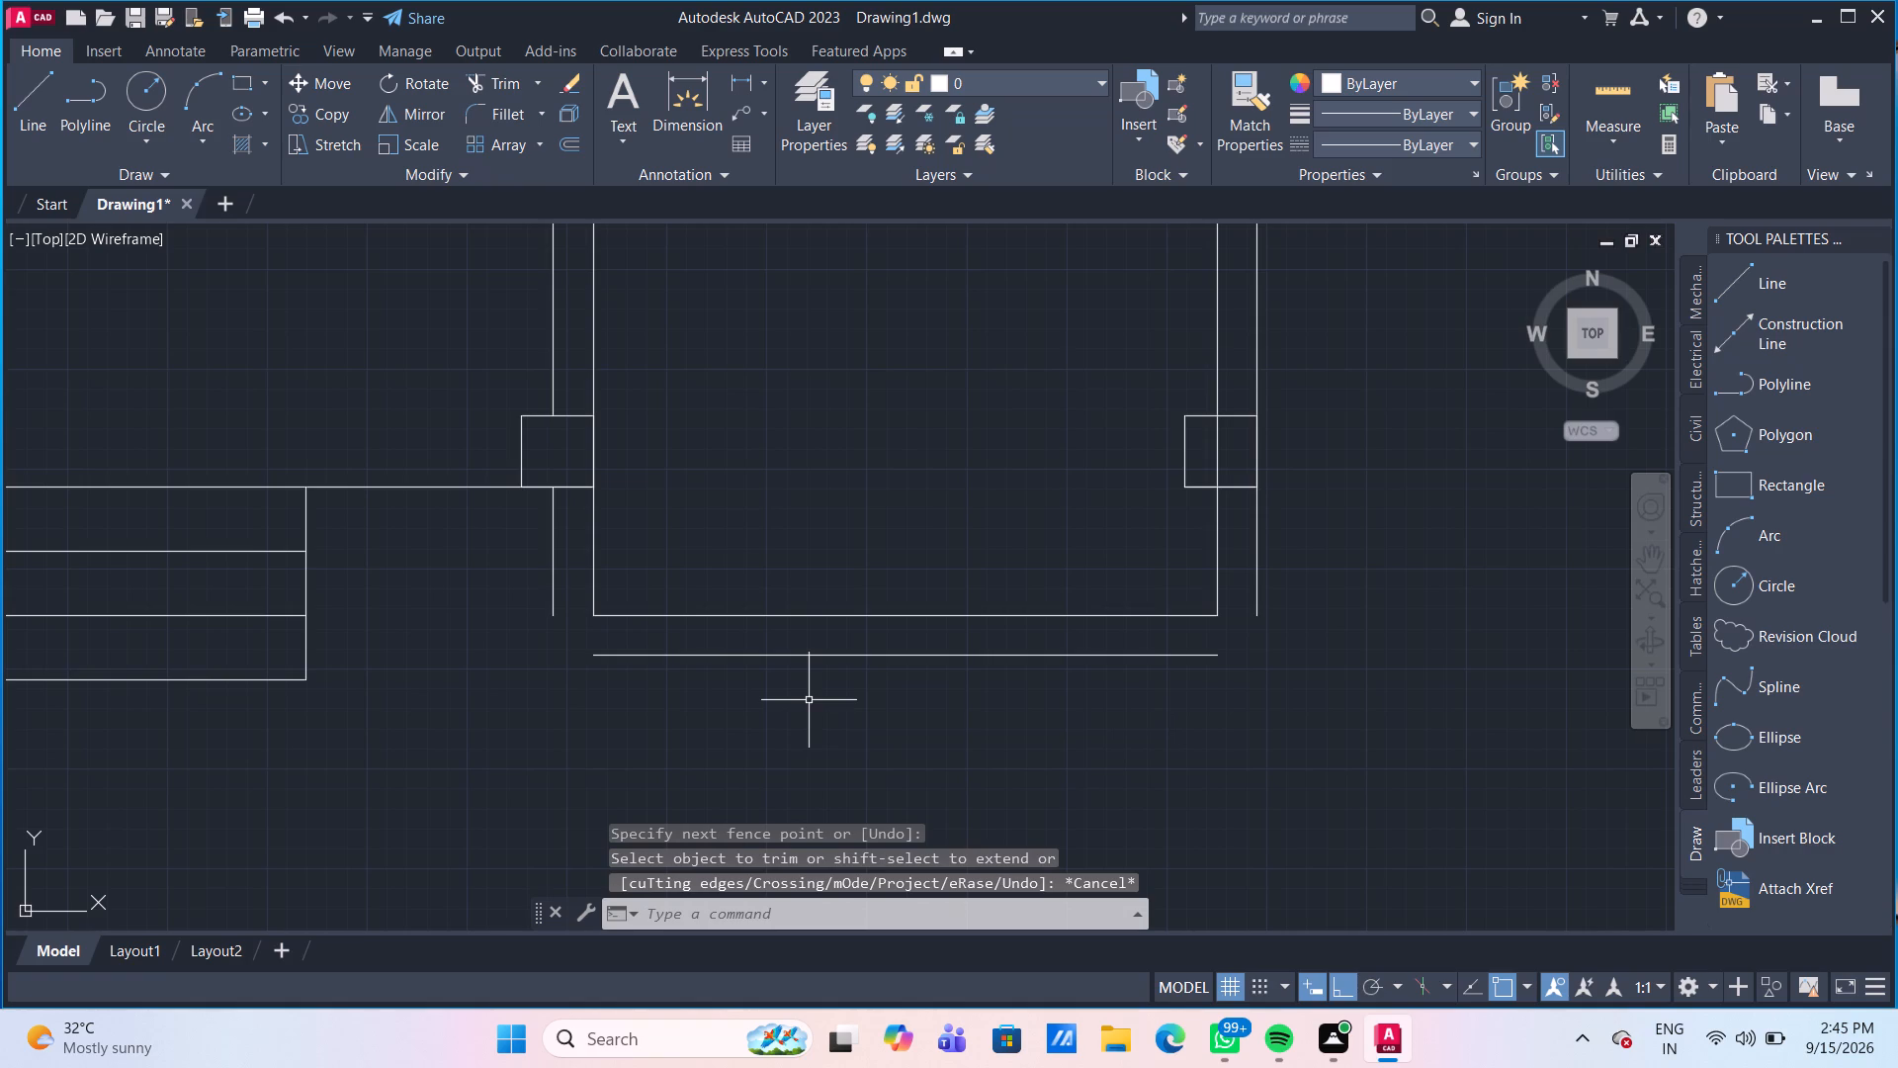
Extend the extension's outer bottom line left to the entrance steps, and its outer left side down to that bottom line.
text(EX)
key(Return)
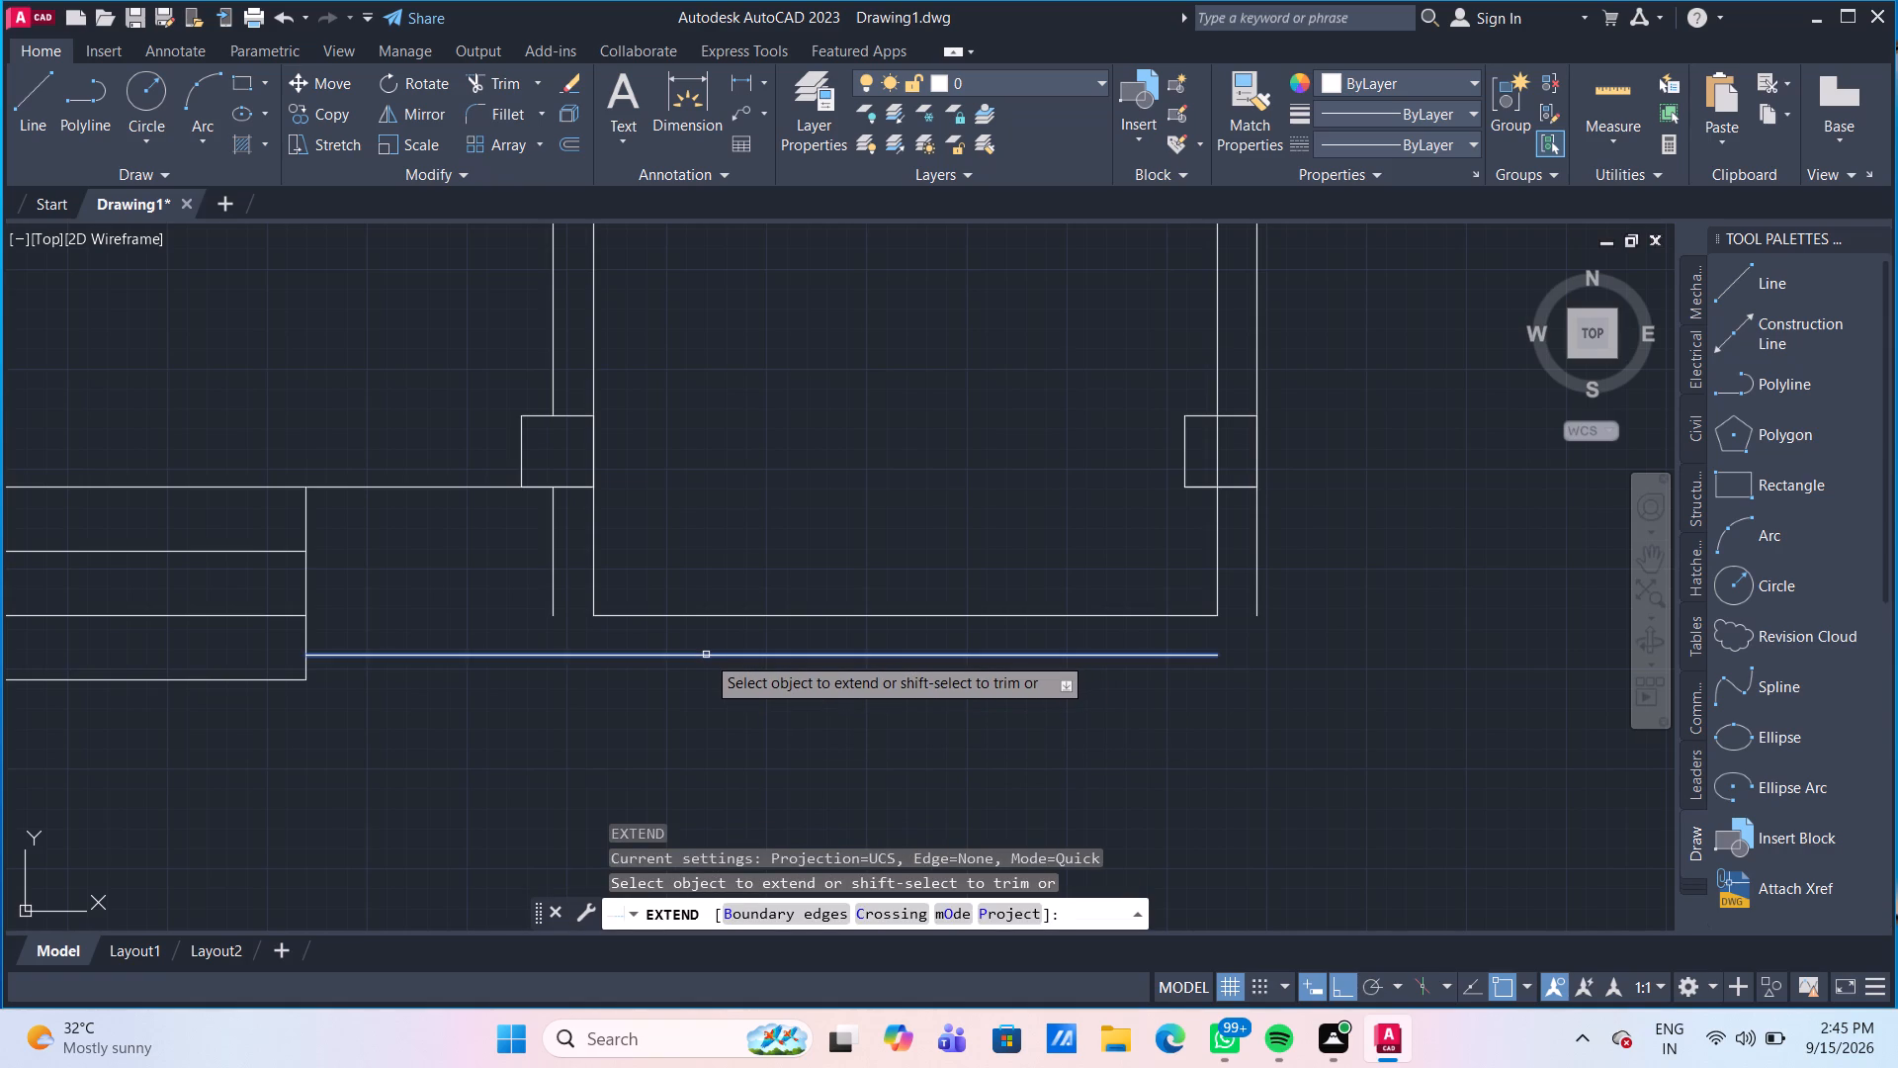
click(706, 655)
click(554, 591)
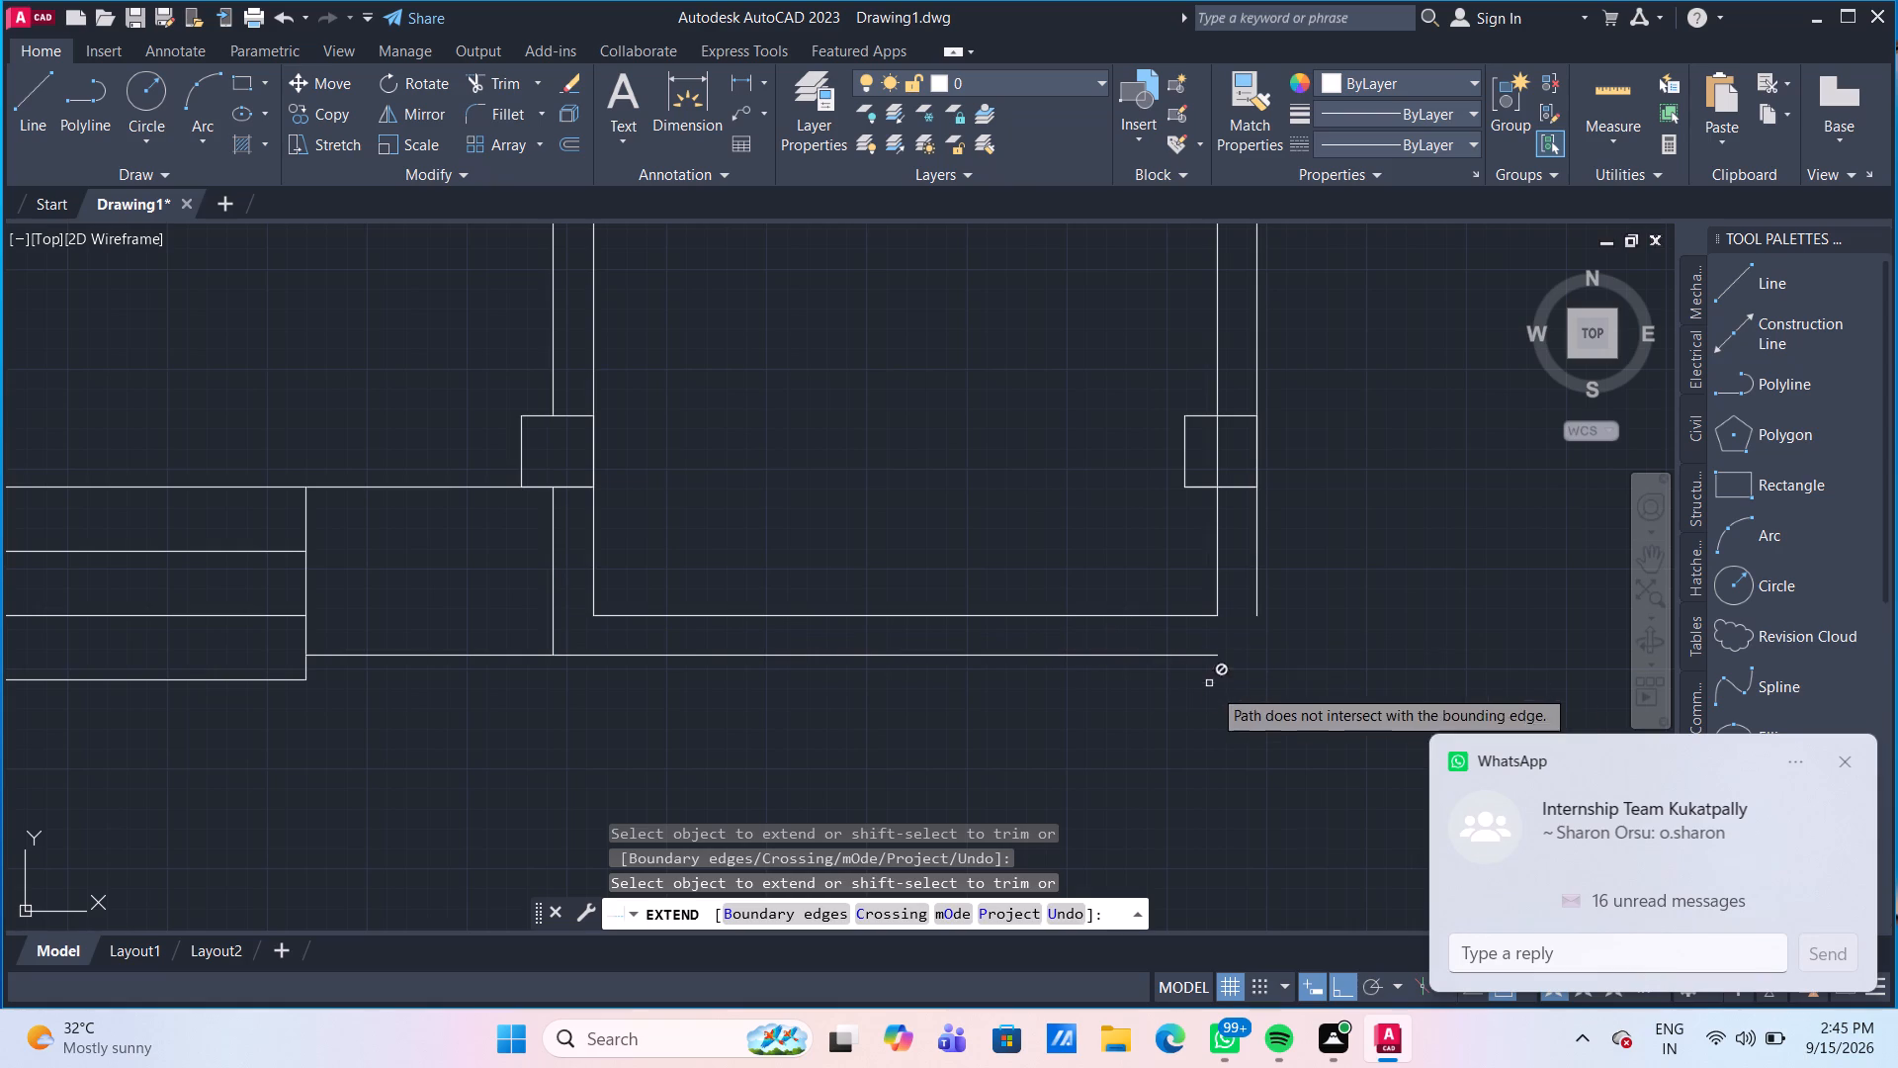
key(Escape)
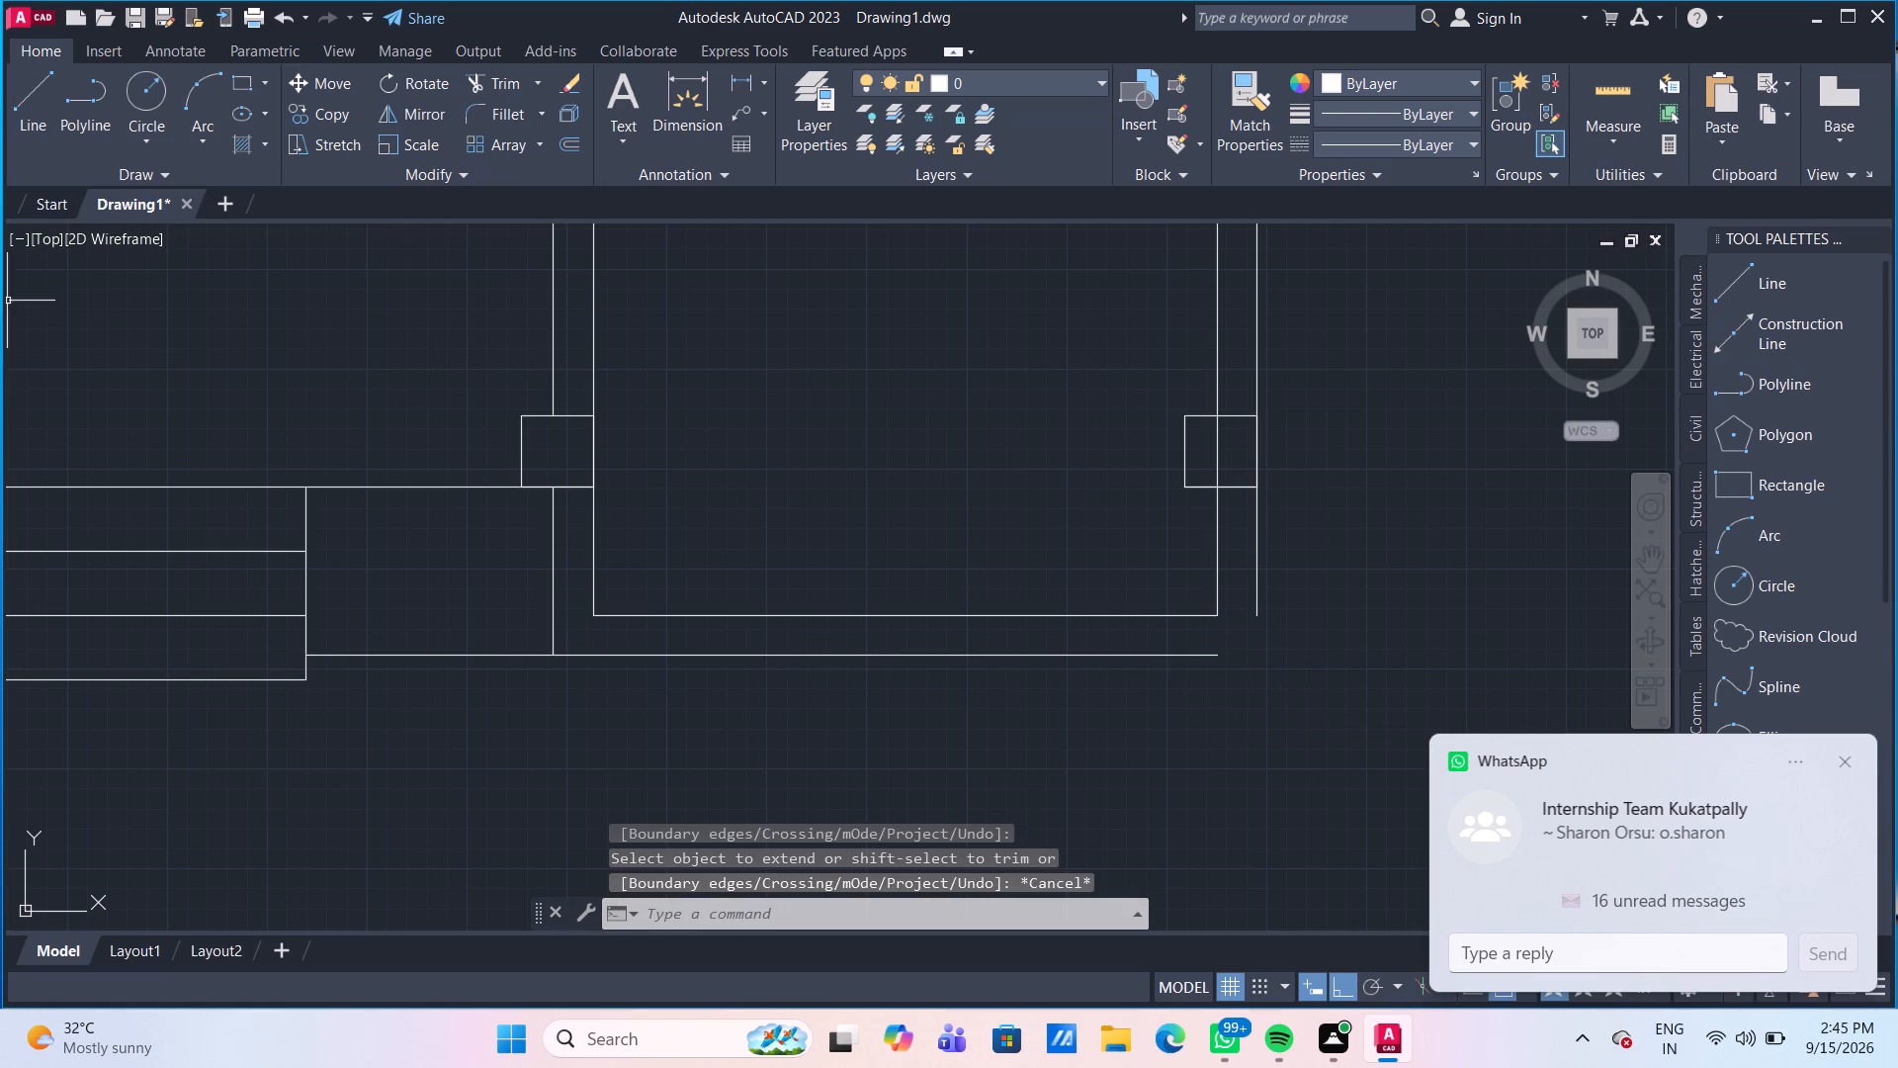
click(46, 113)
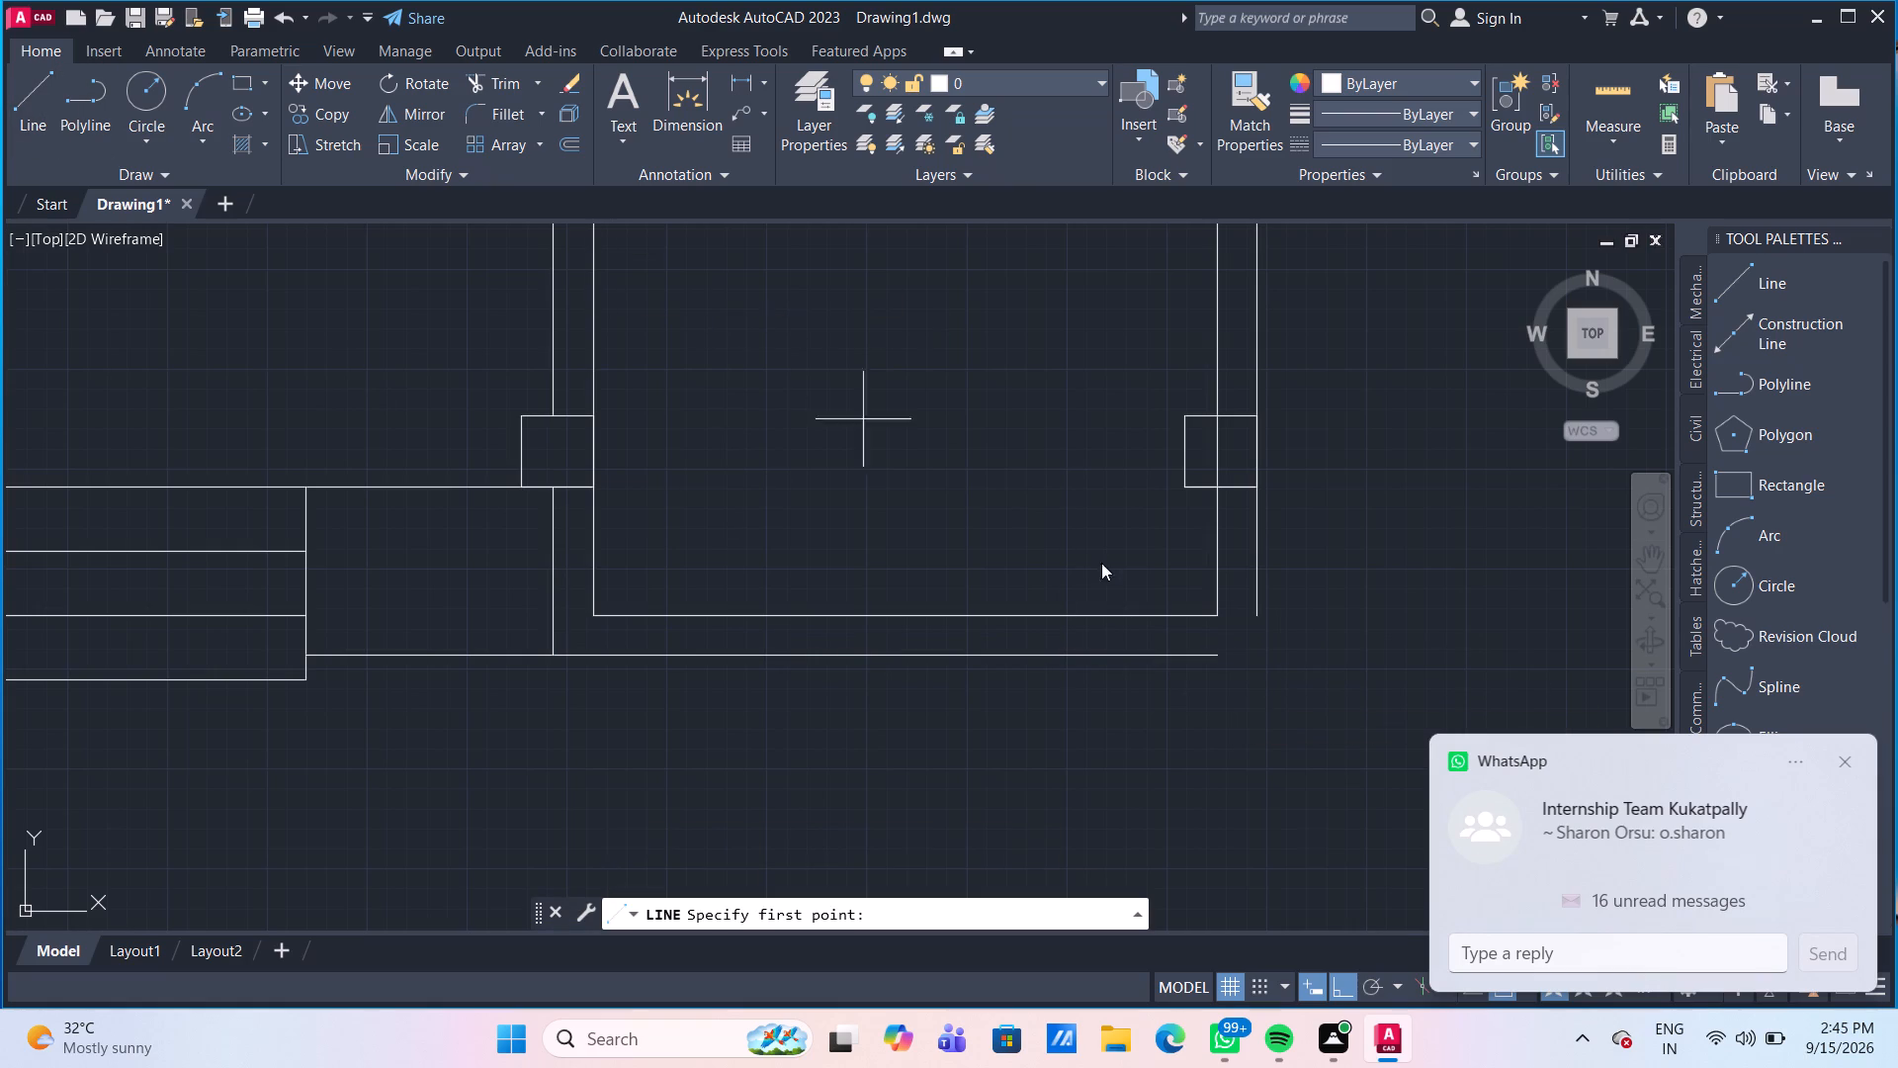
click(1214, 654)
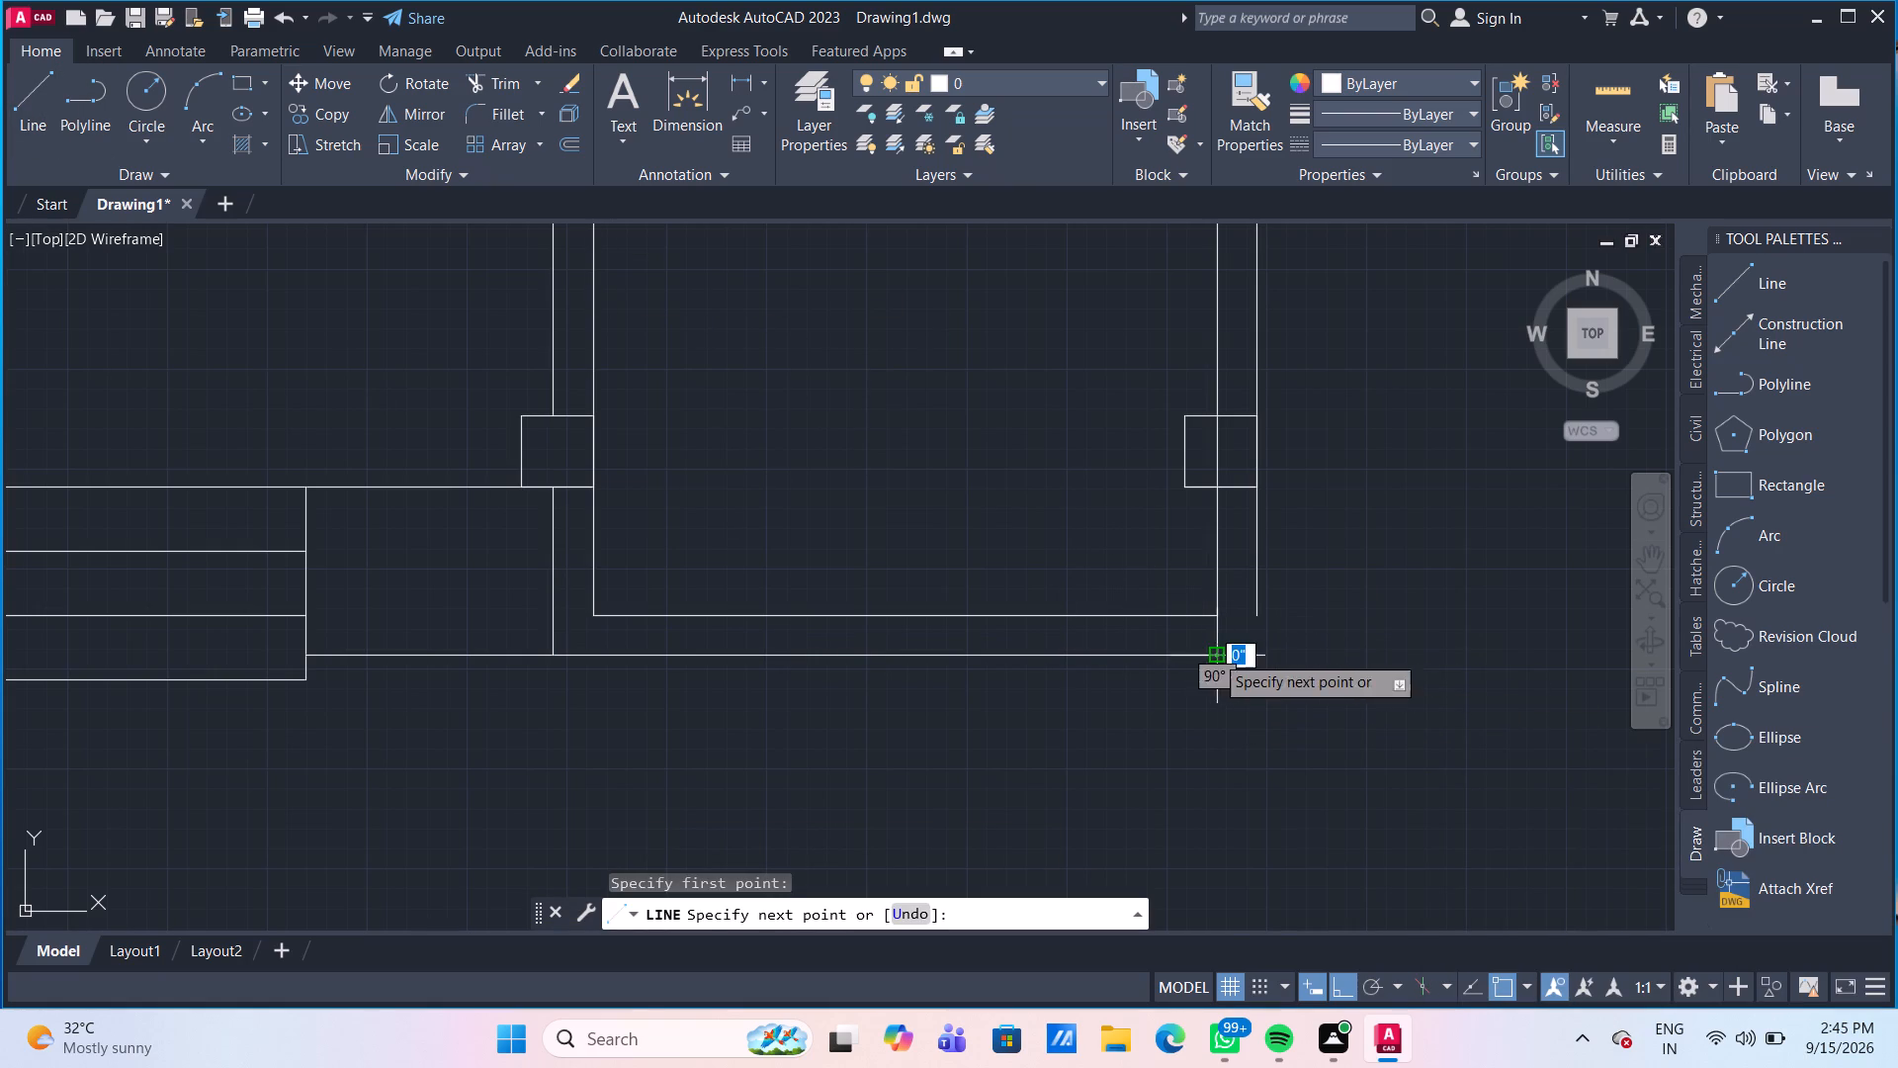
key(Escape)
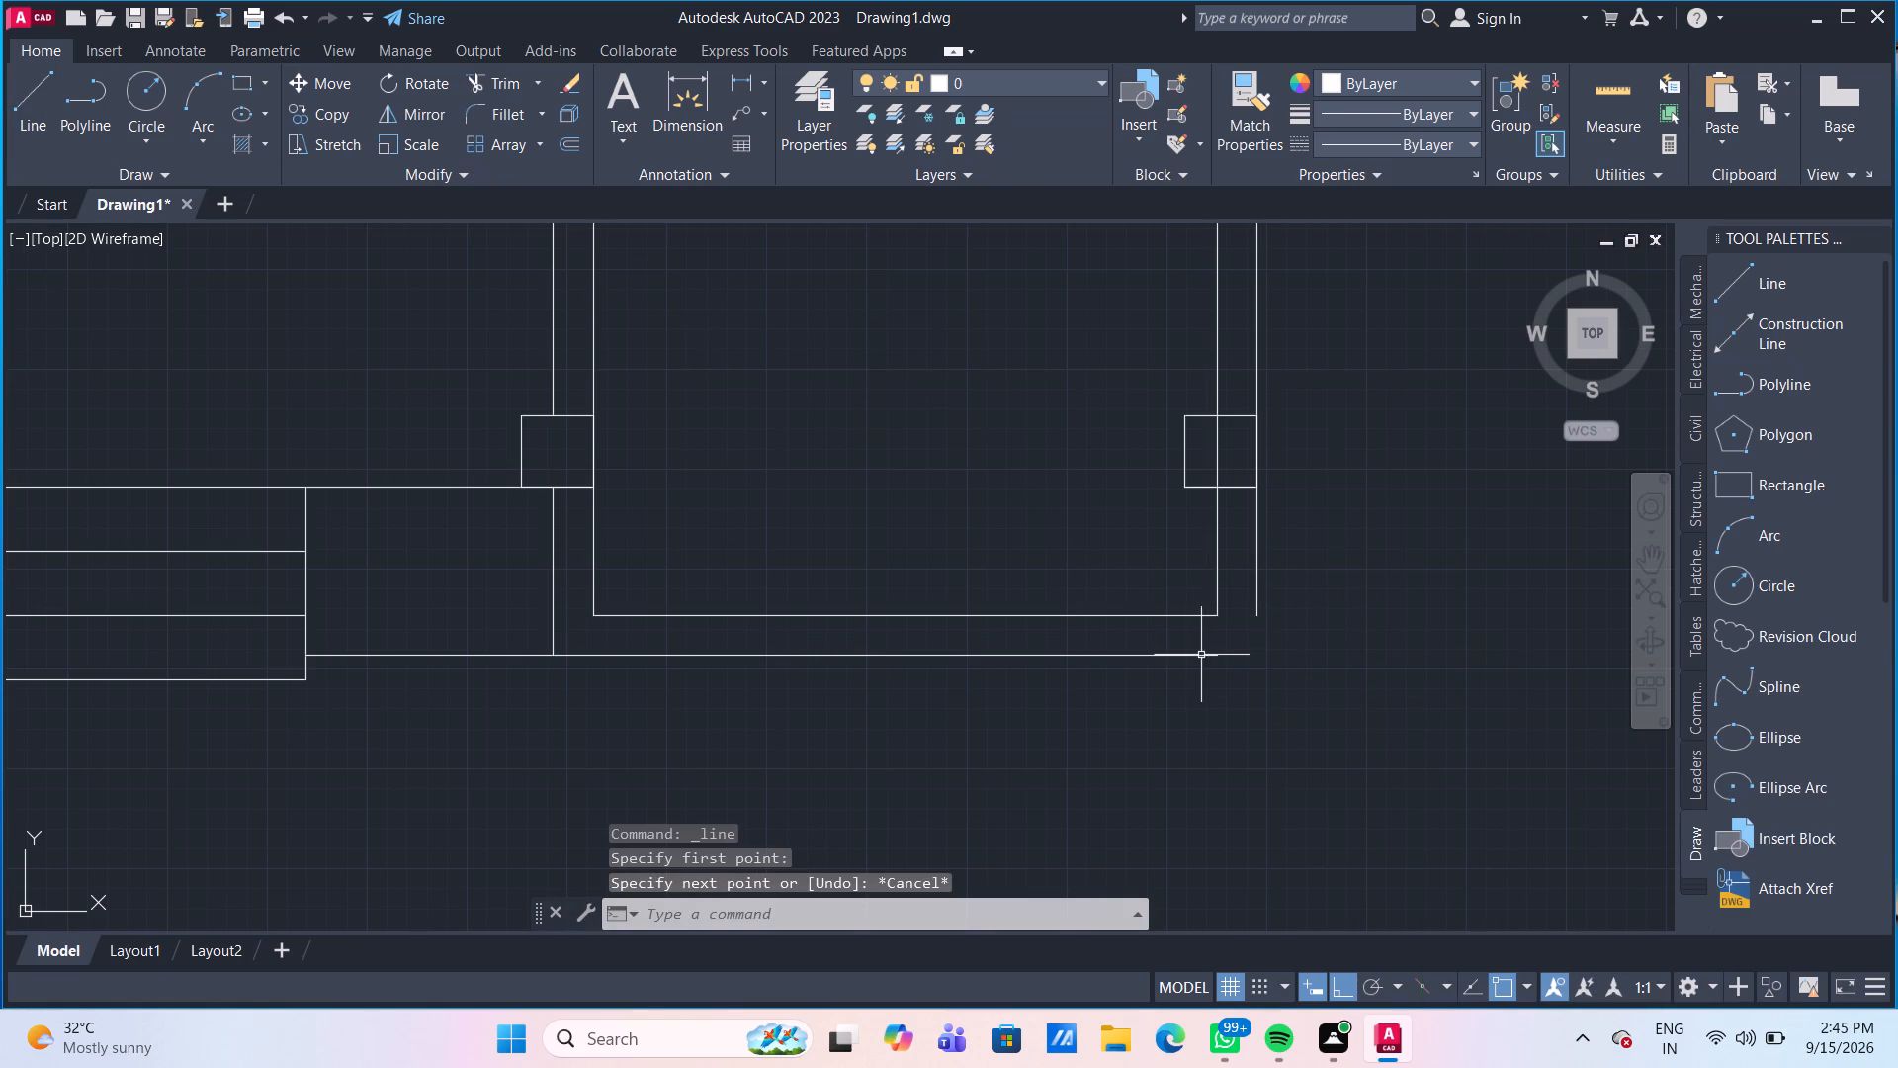
Stretch the outer bottom line's right end past the extension's outer right side, and extend that side down to meet it.
click(1215, 655)
click(1219, 655)
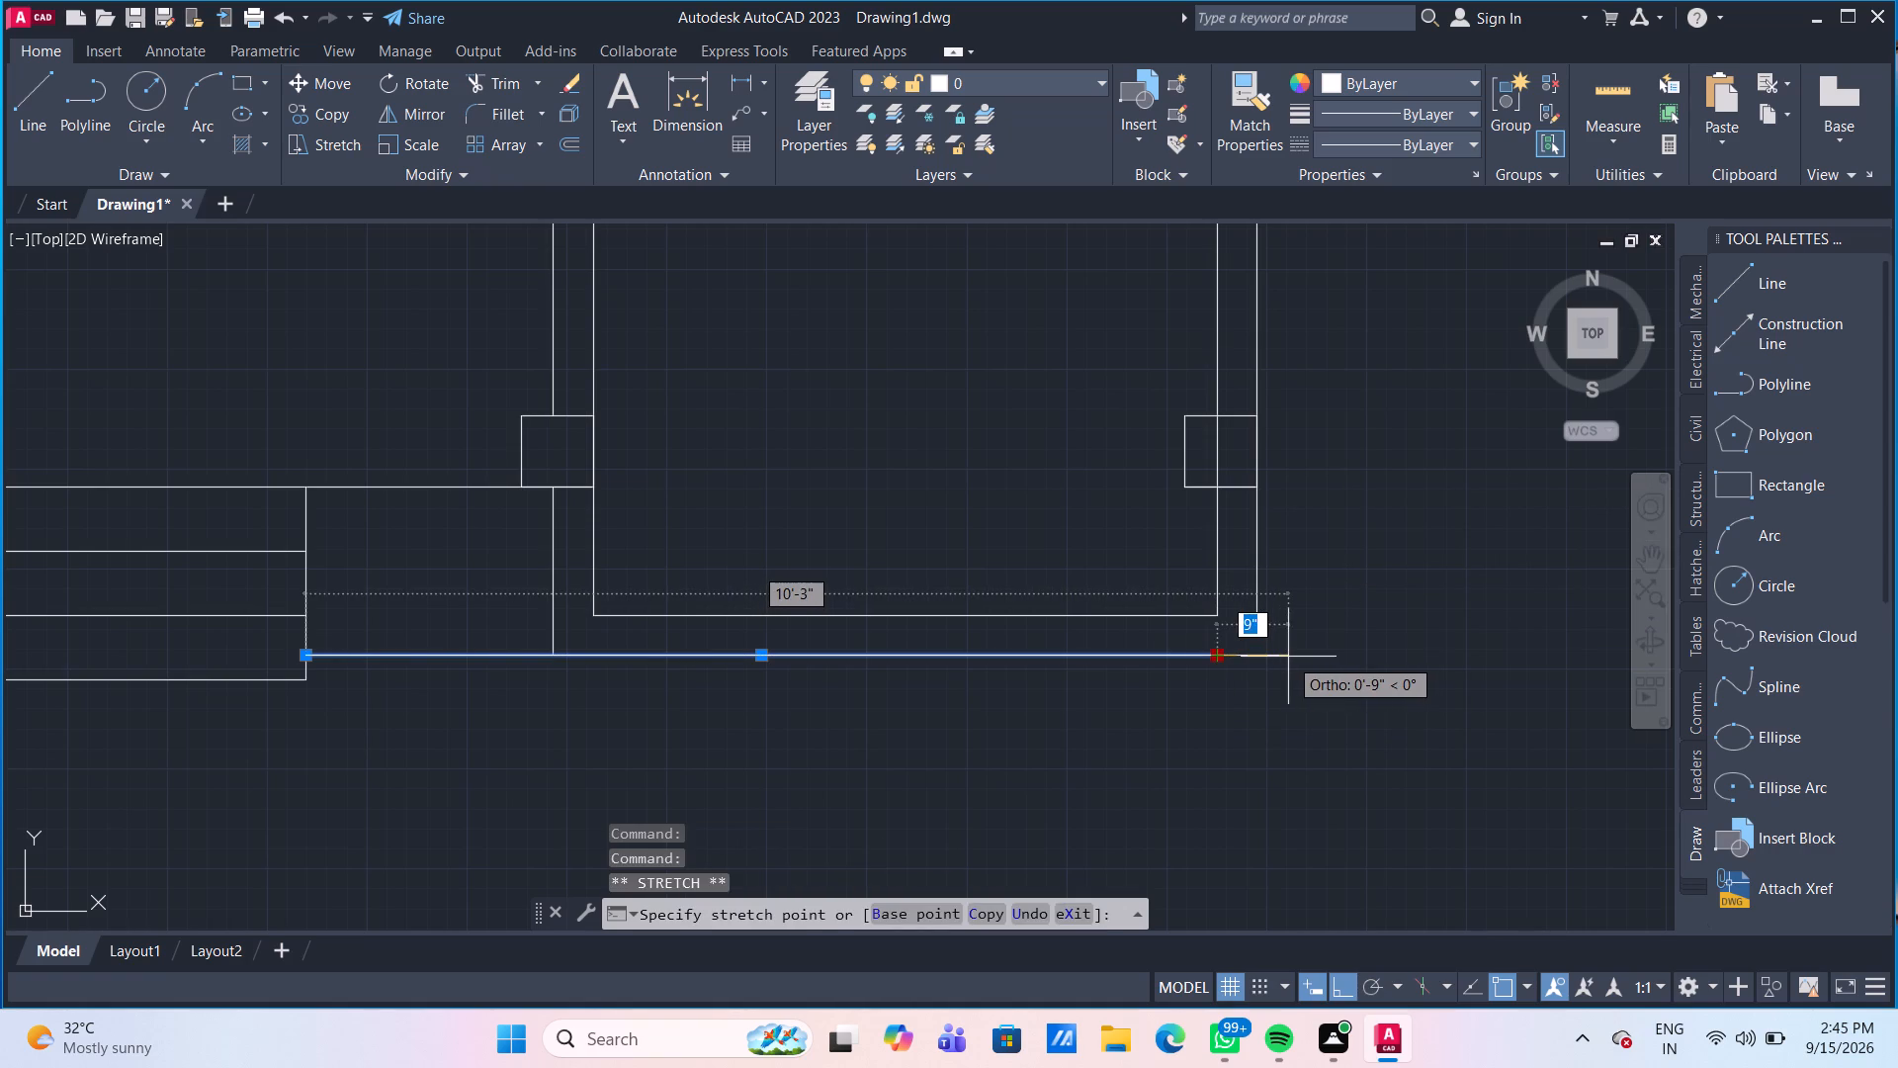
click(1328, 659)
key(Escape)
key(Escape)
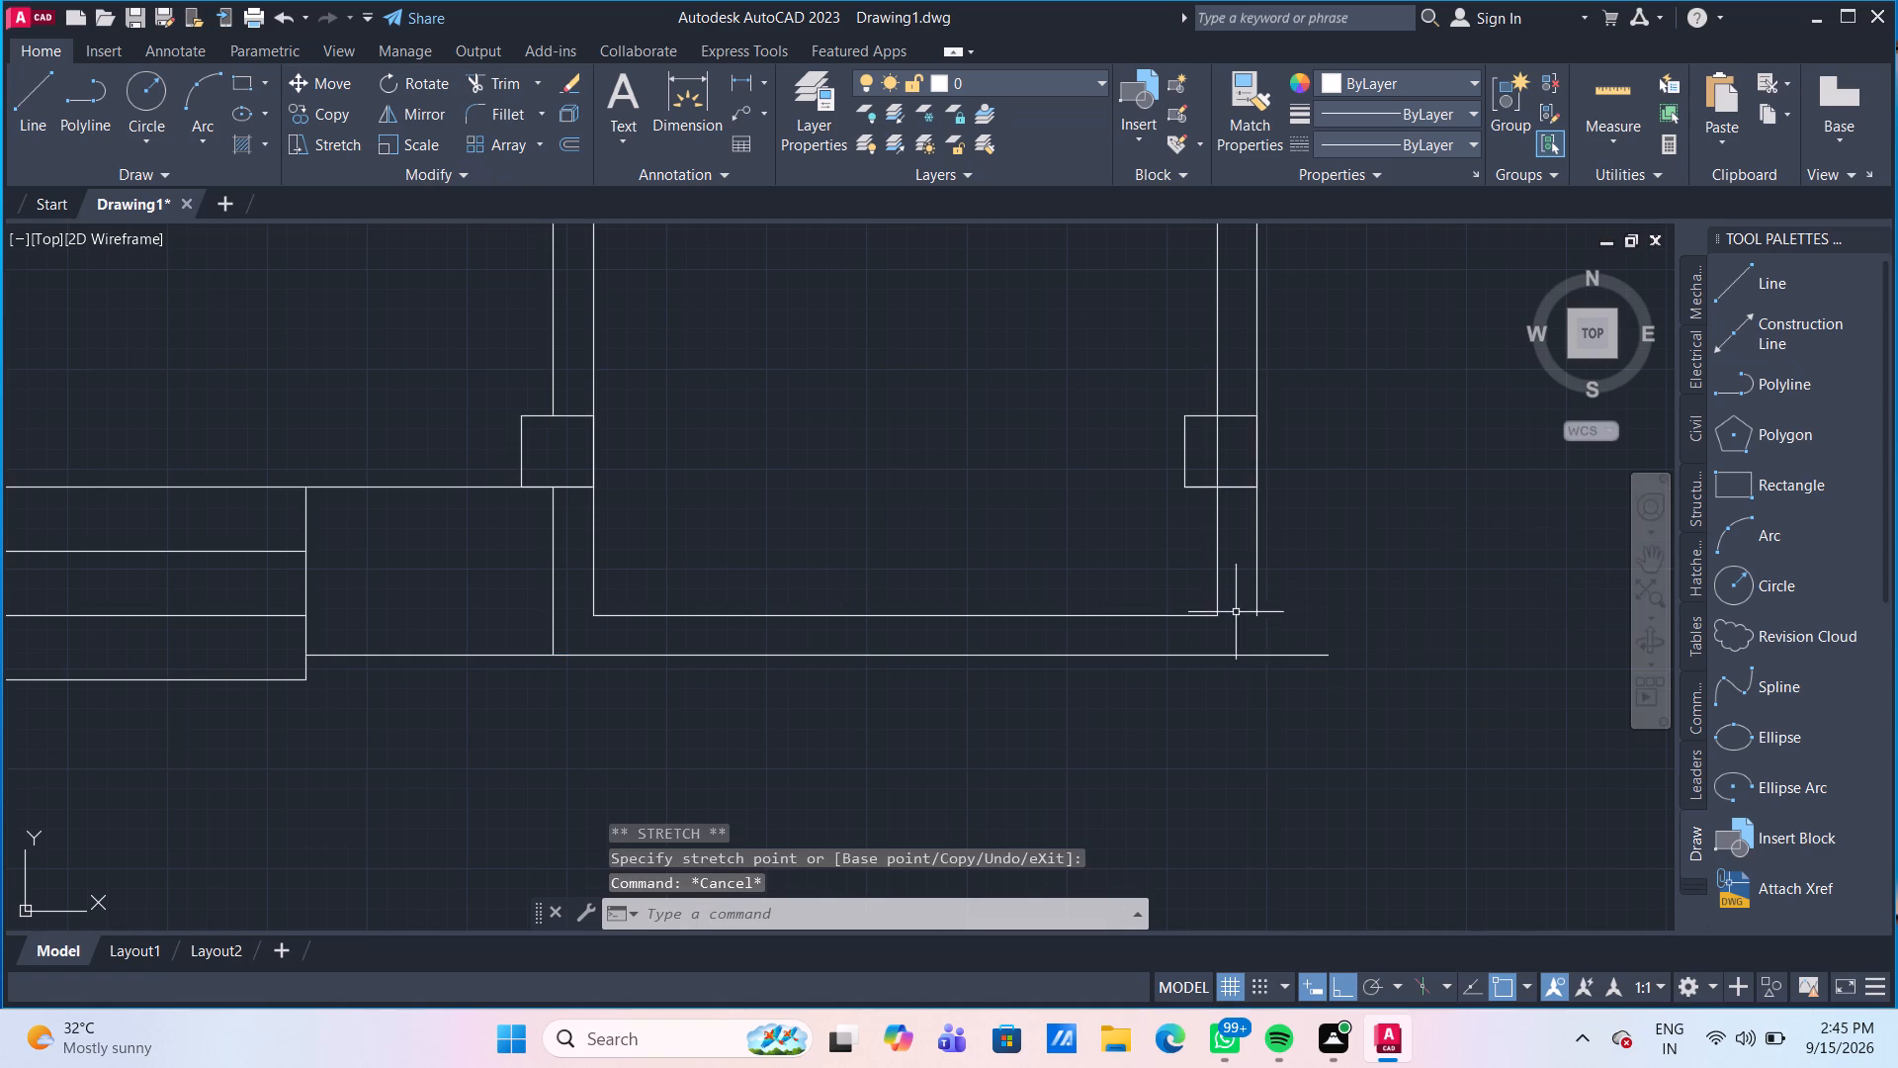
text(EX)
key(Return)
click(1257, 610)
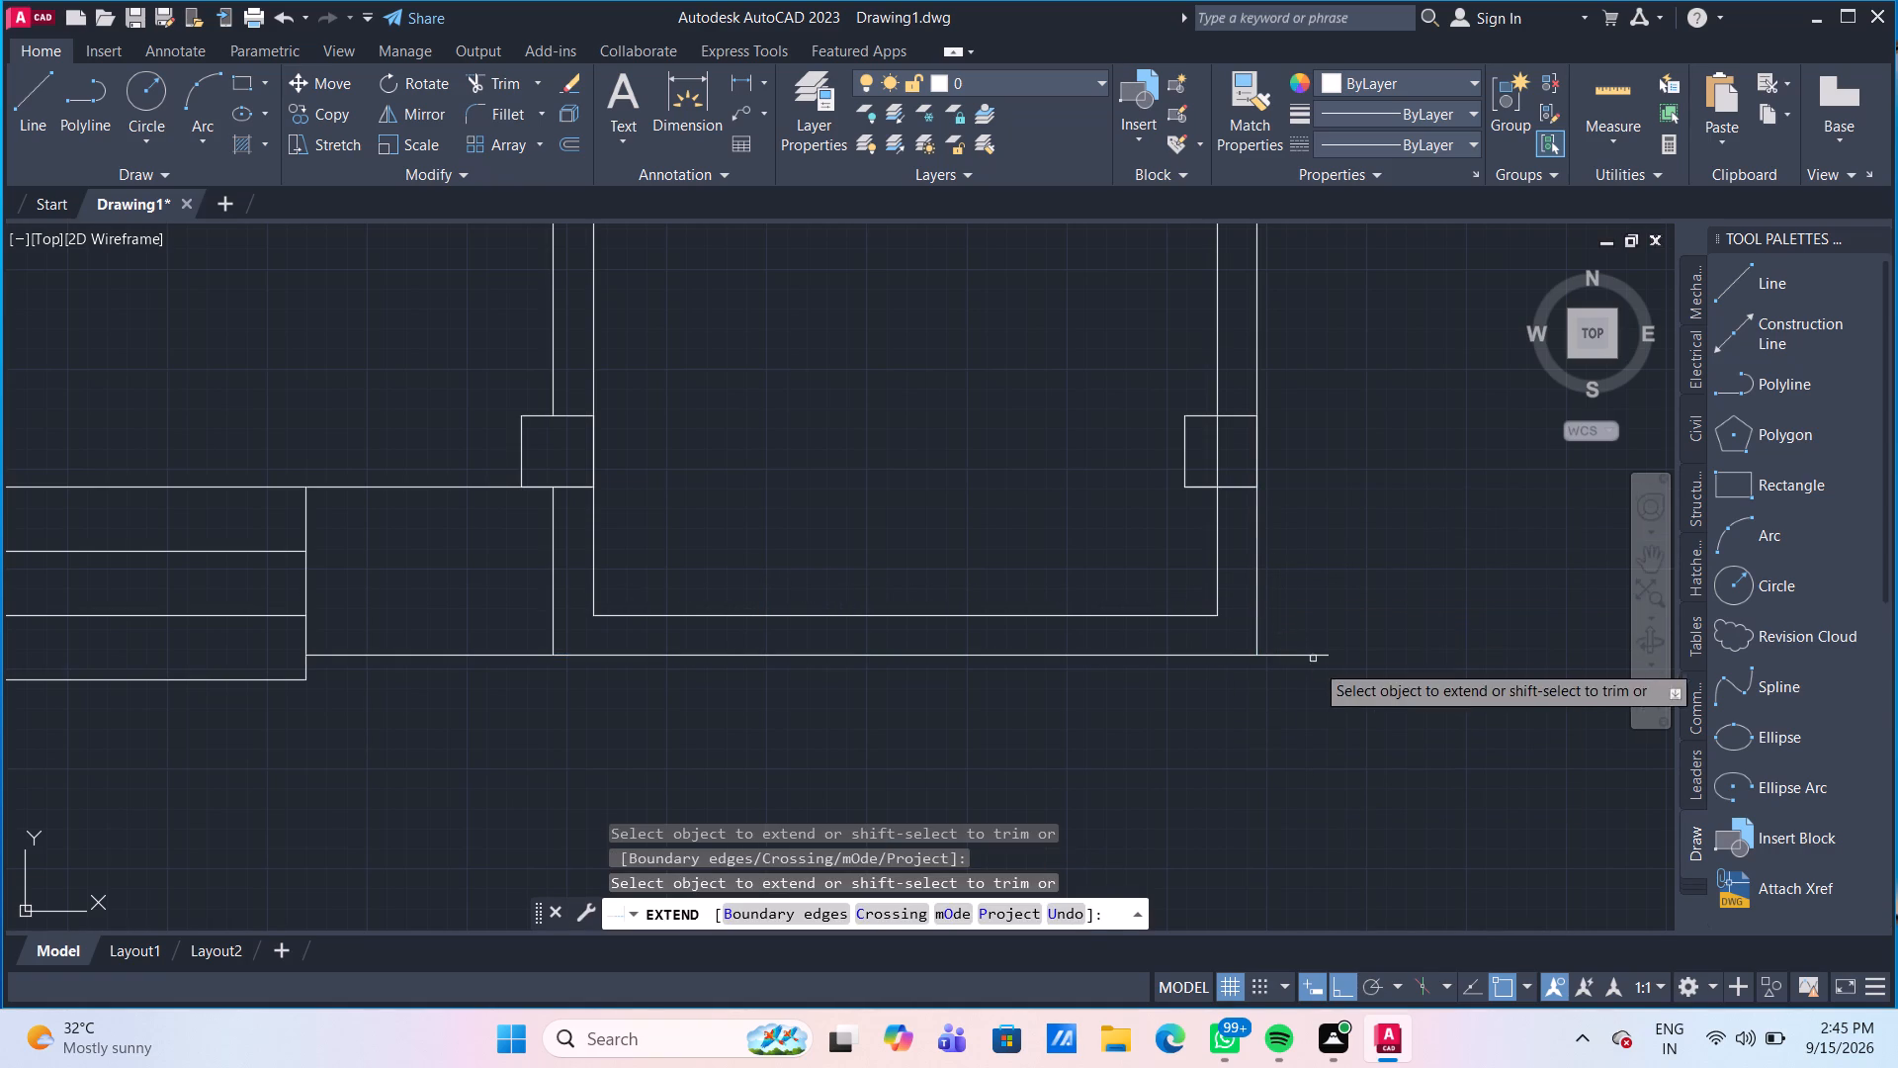
key(Escape)
Trim the outer bottom line's overhangs beyond the extension's outer right and left sides.
text(TR)
key(Return)
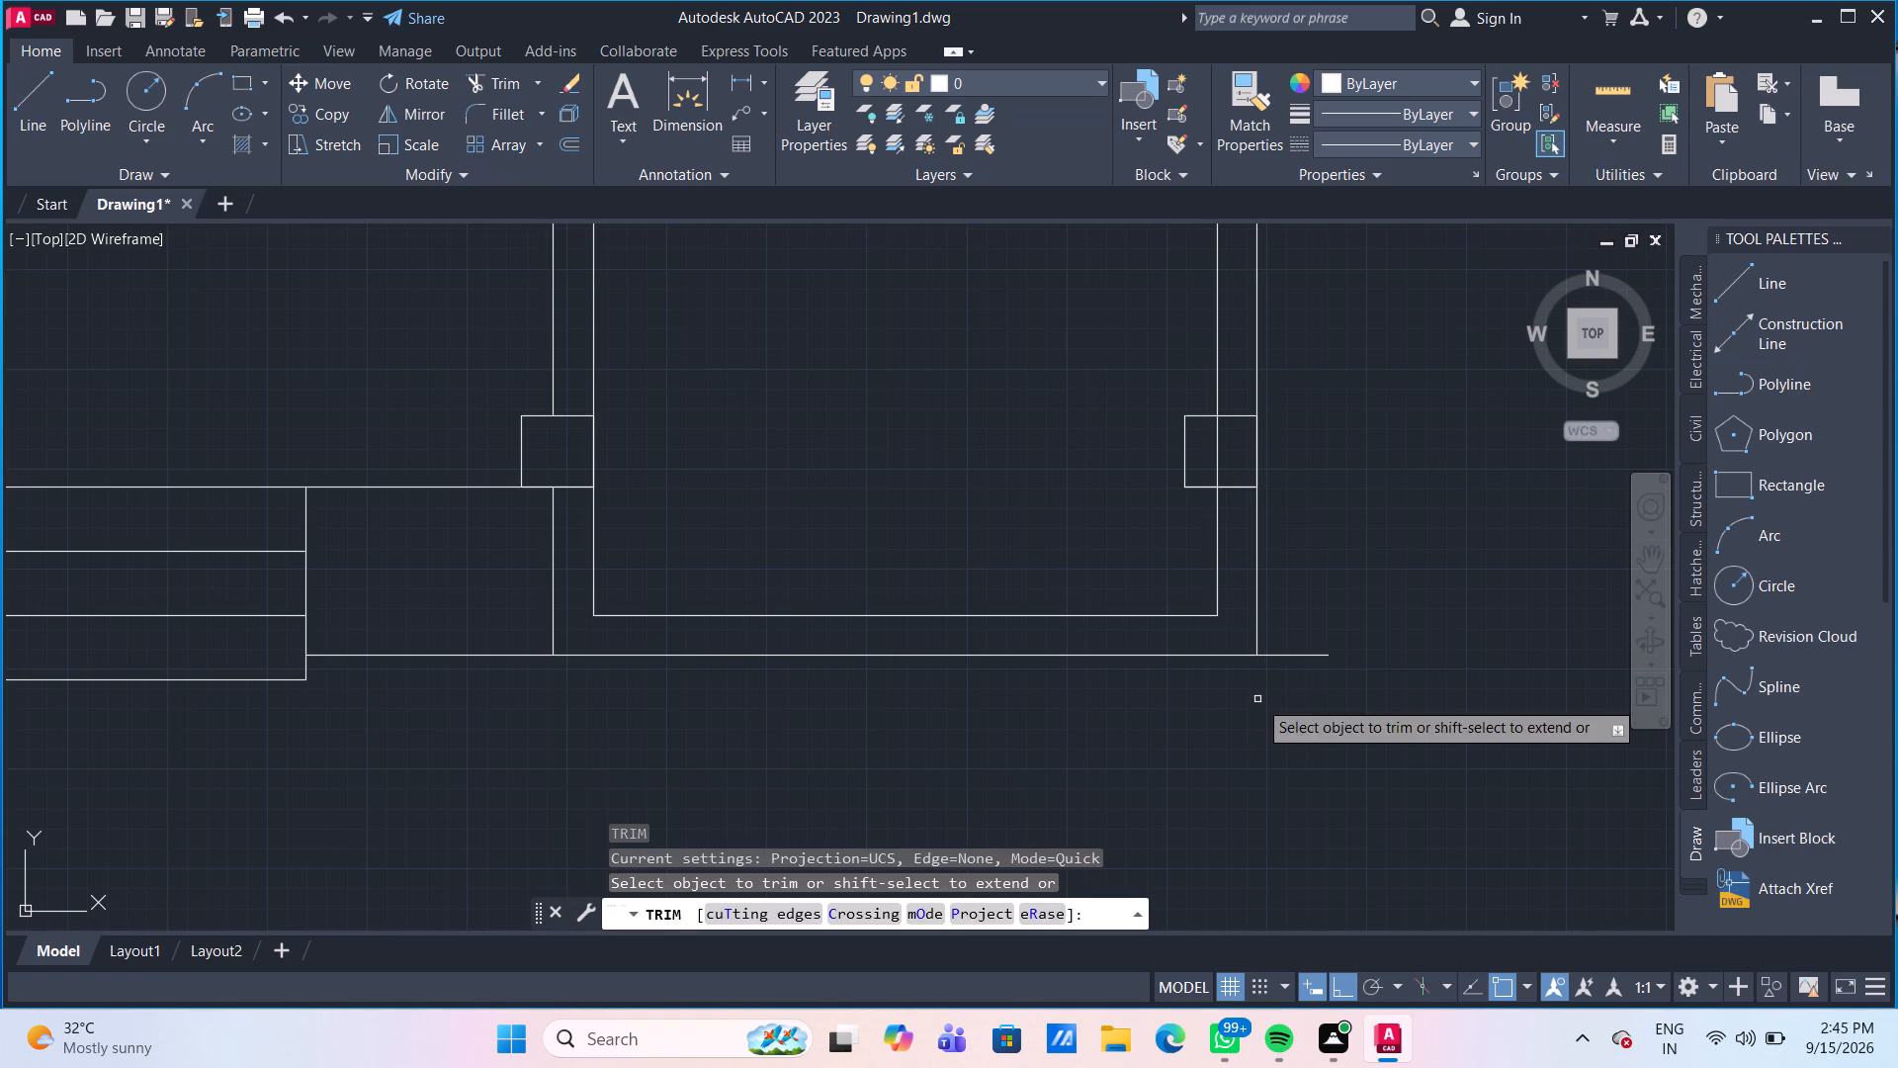
click(1299, 658)
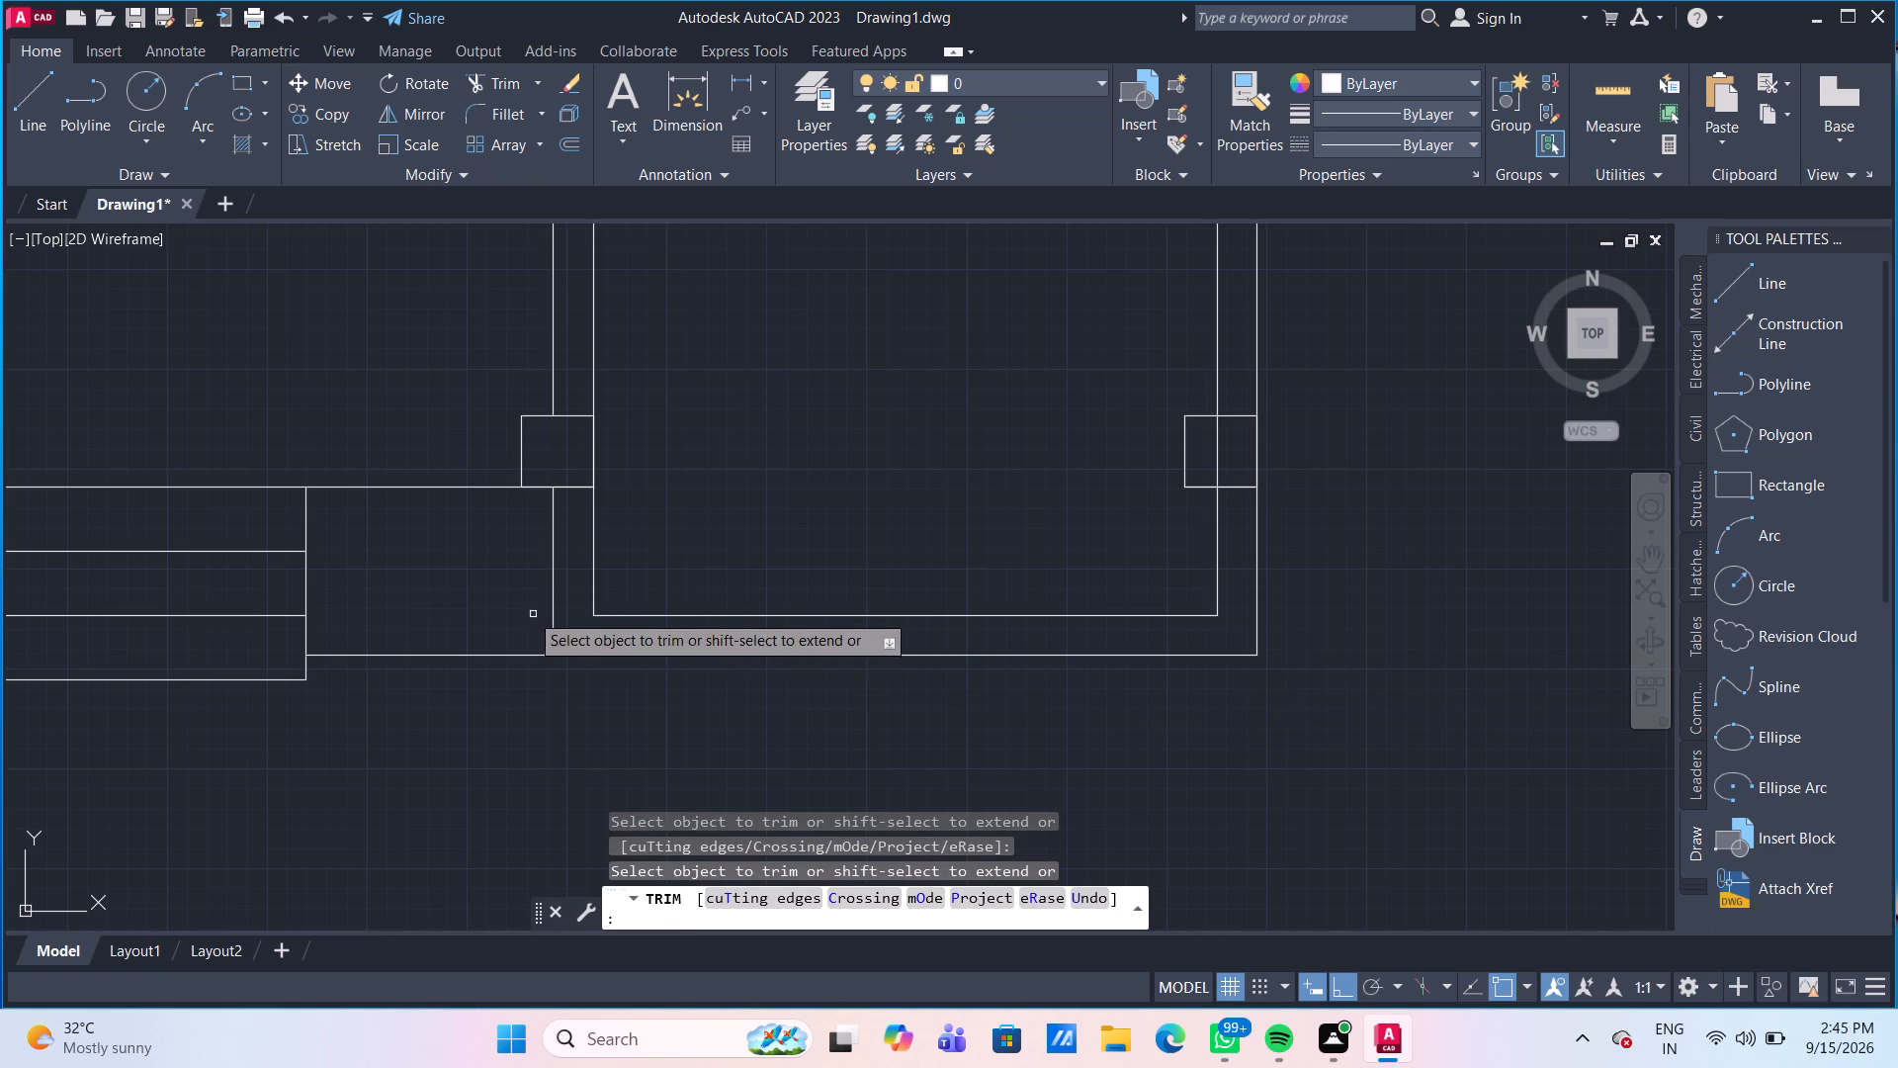
drag(502, 602, 501, 626)
click(507, 659)
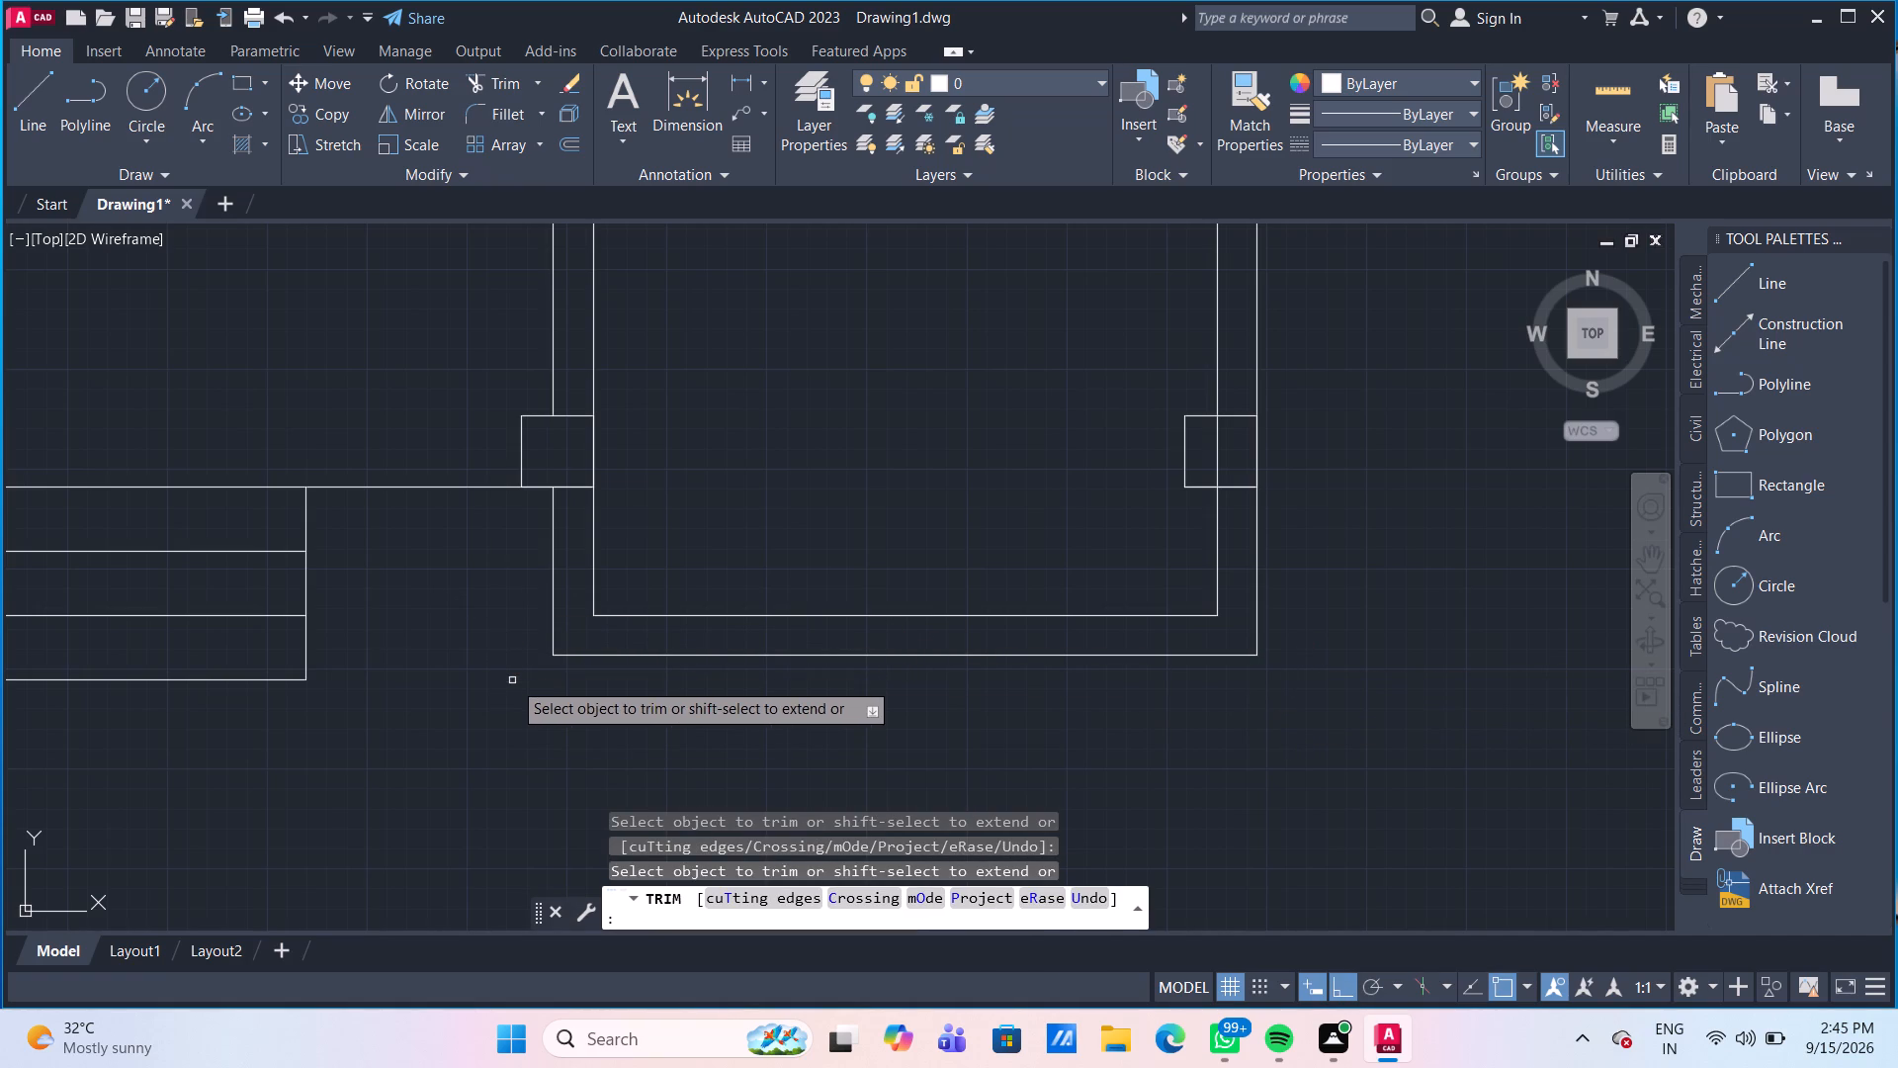
Trim the inner right wall line where it crosses the lower-right room's bottom-right junction square.
scroll(802, 756, down, 2)
scroll(979, 647, up, 1)
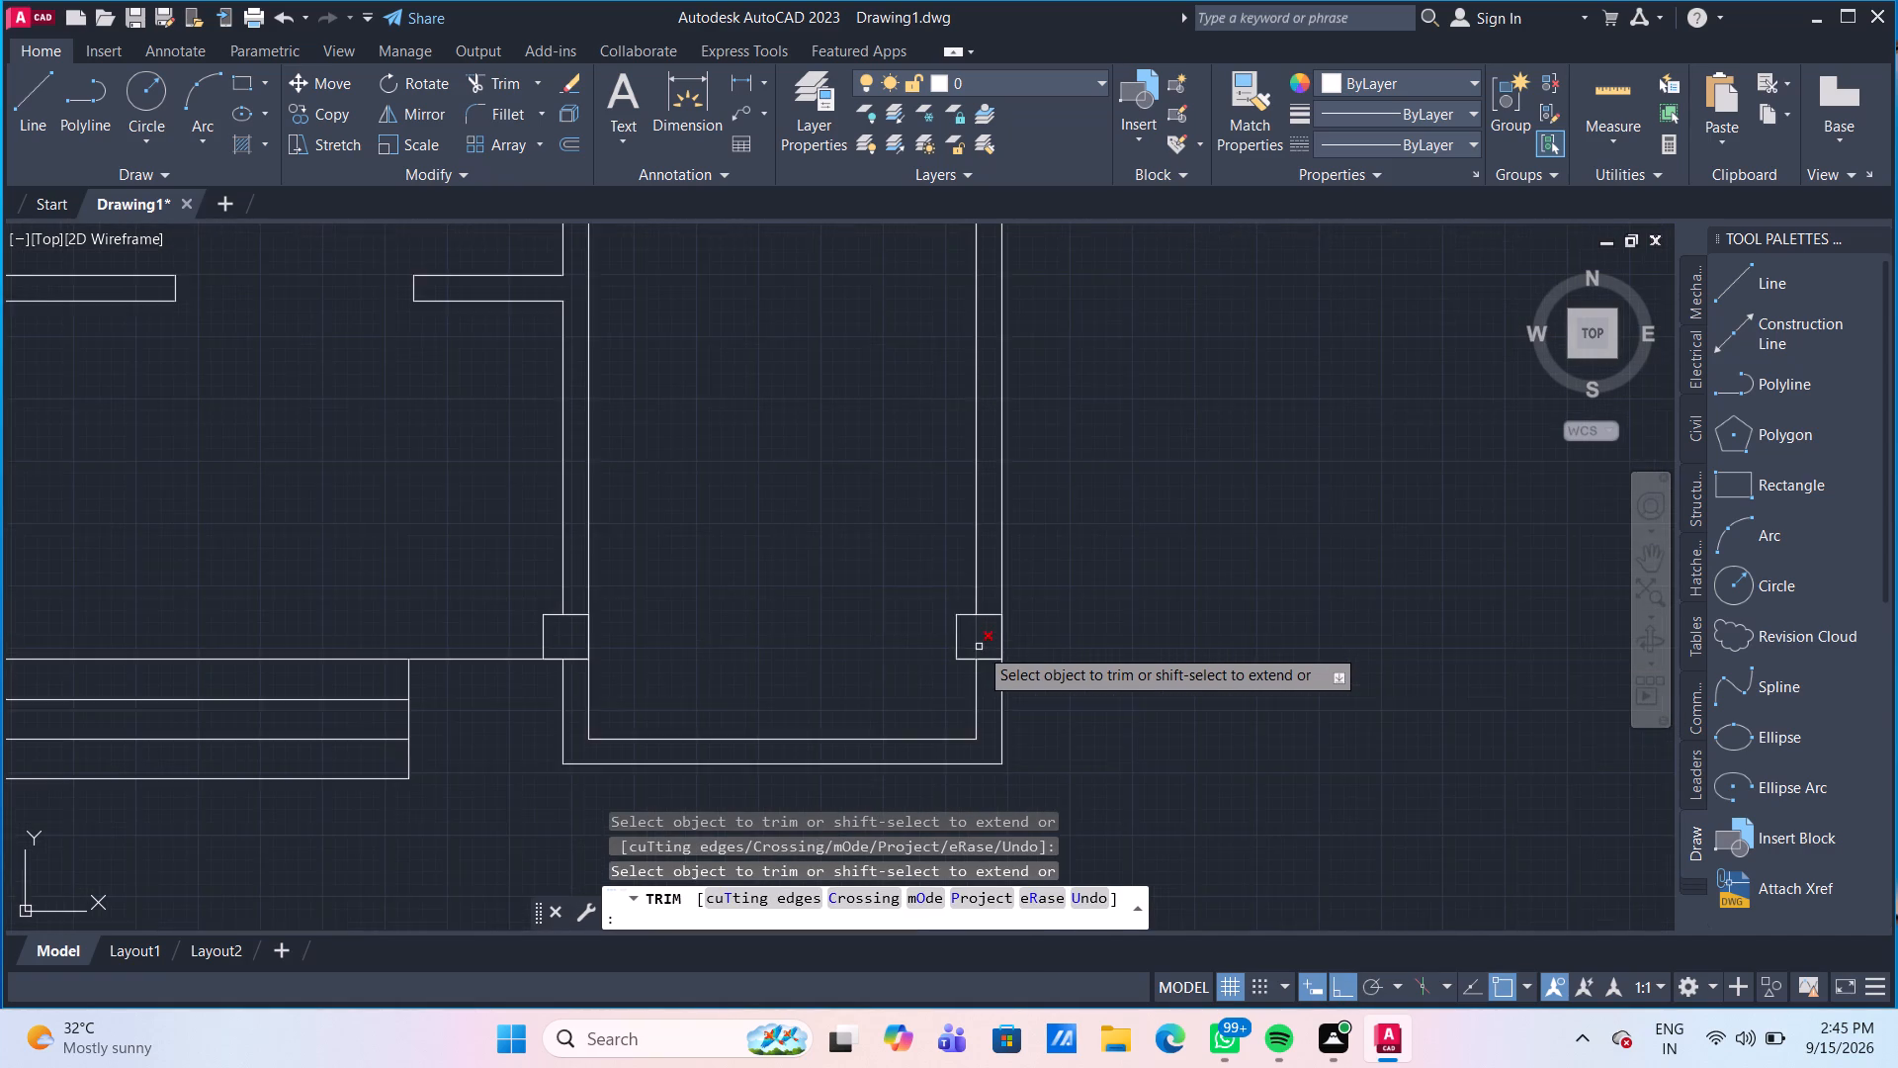
scroll(979, 647, up, 1)
click(973, 621)
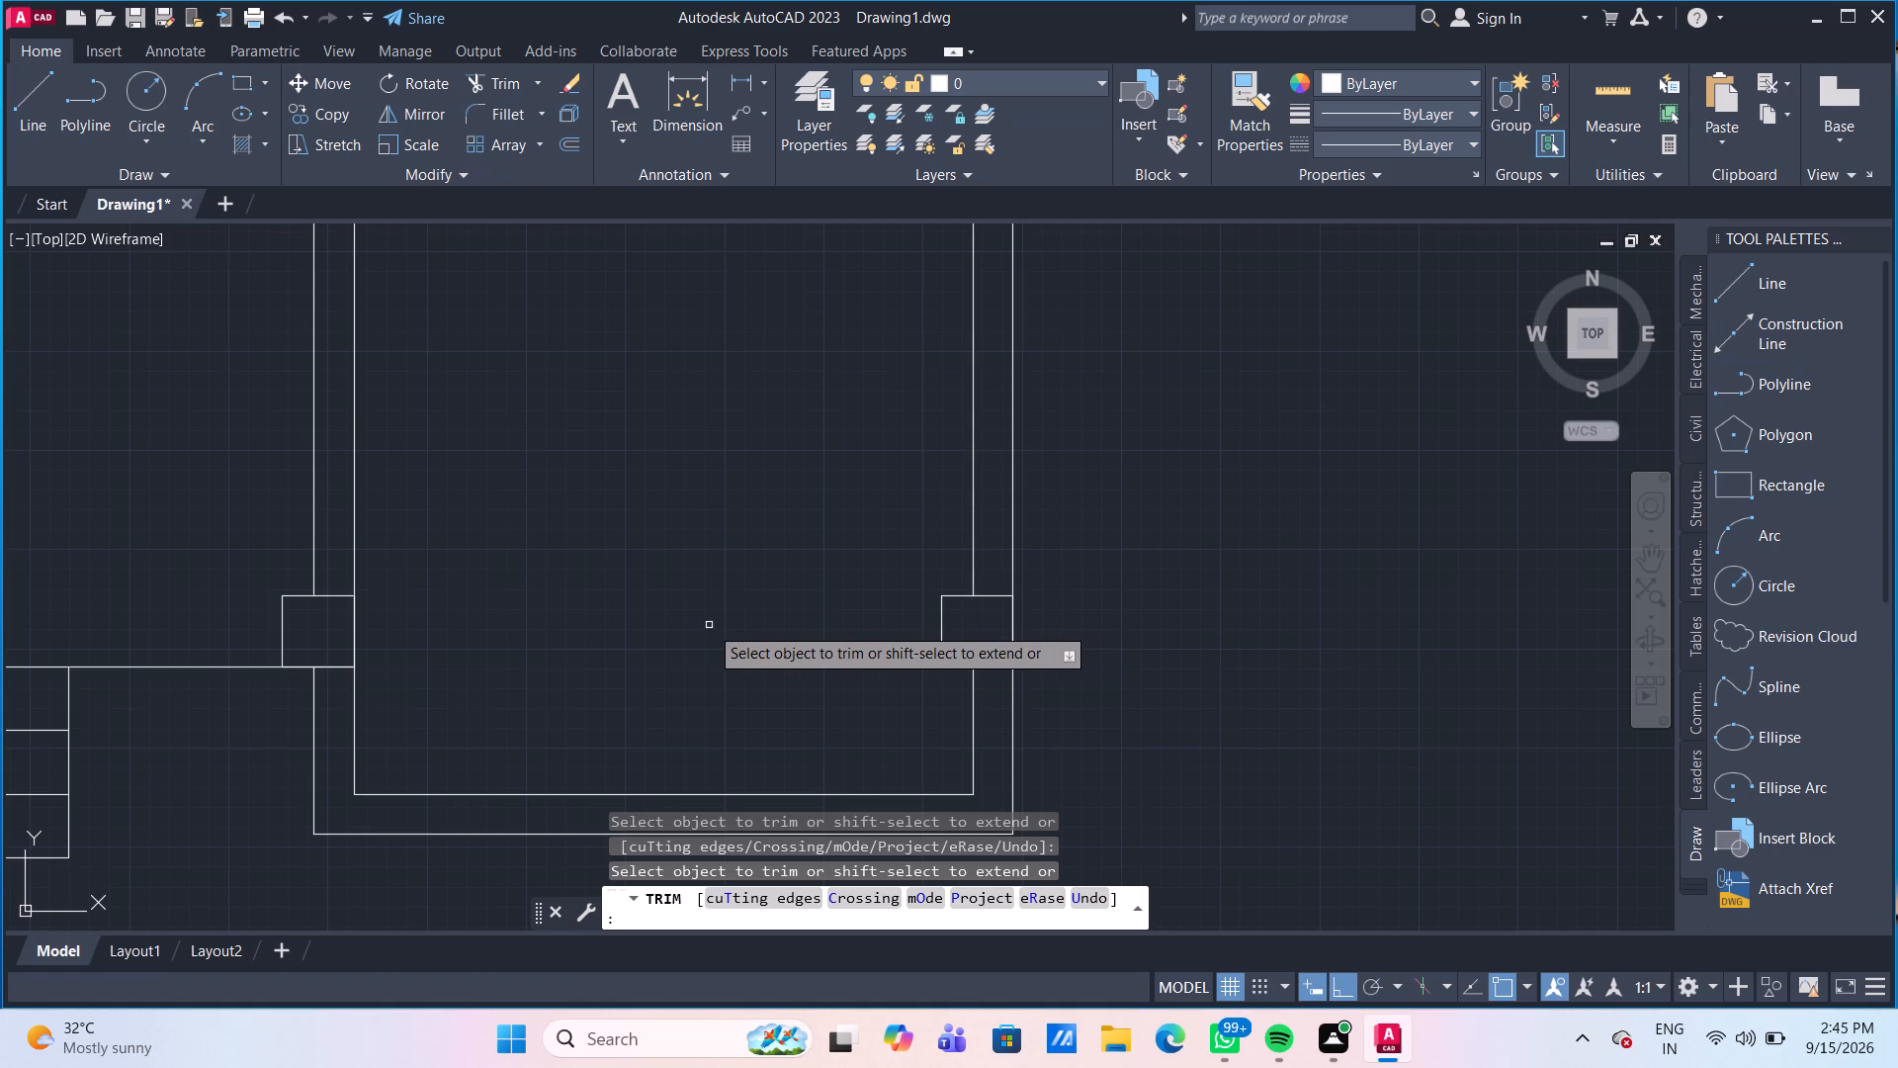
scroll(691, 616, down, 2)
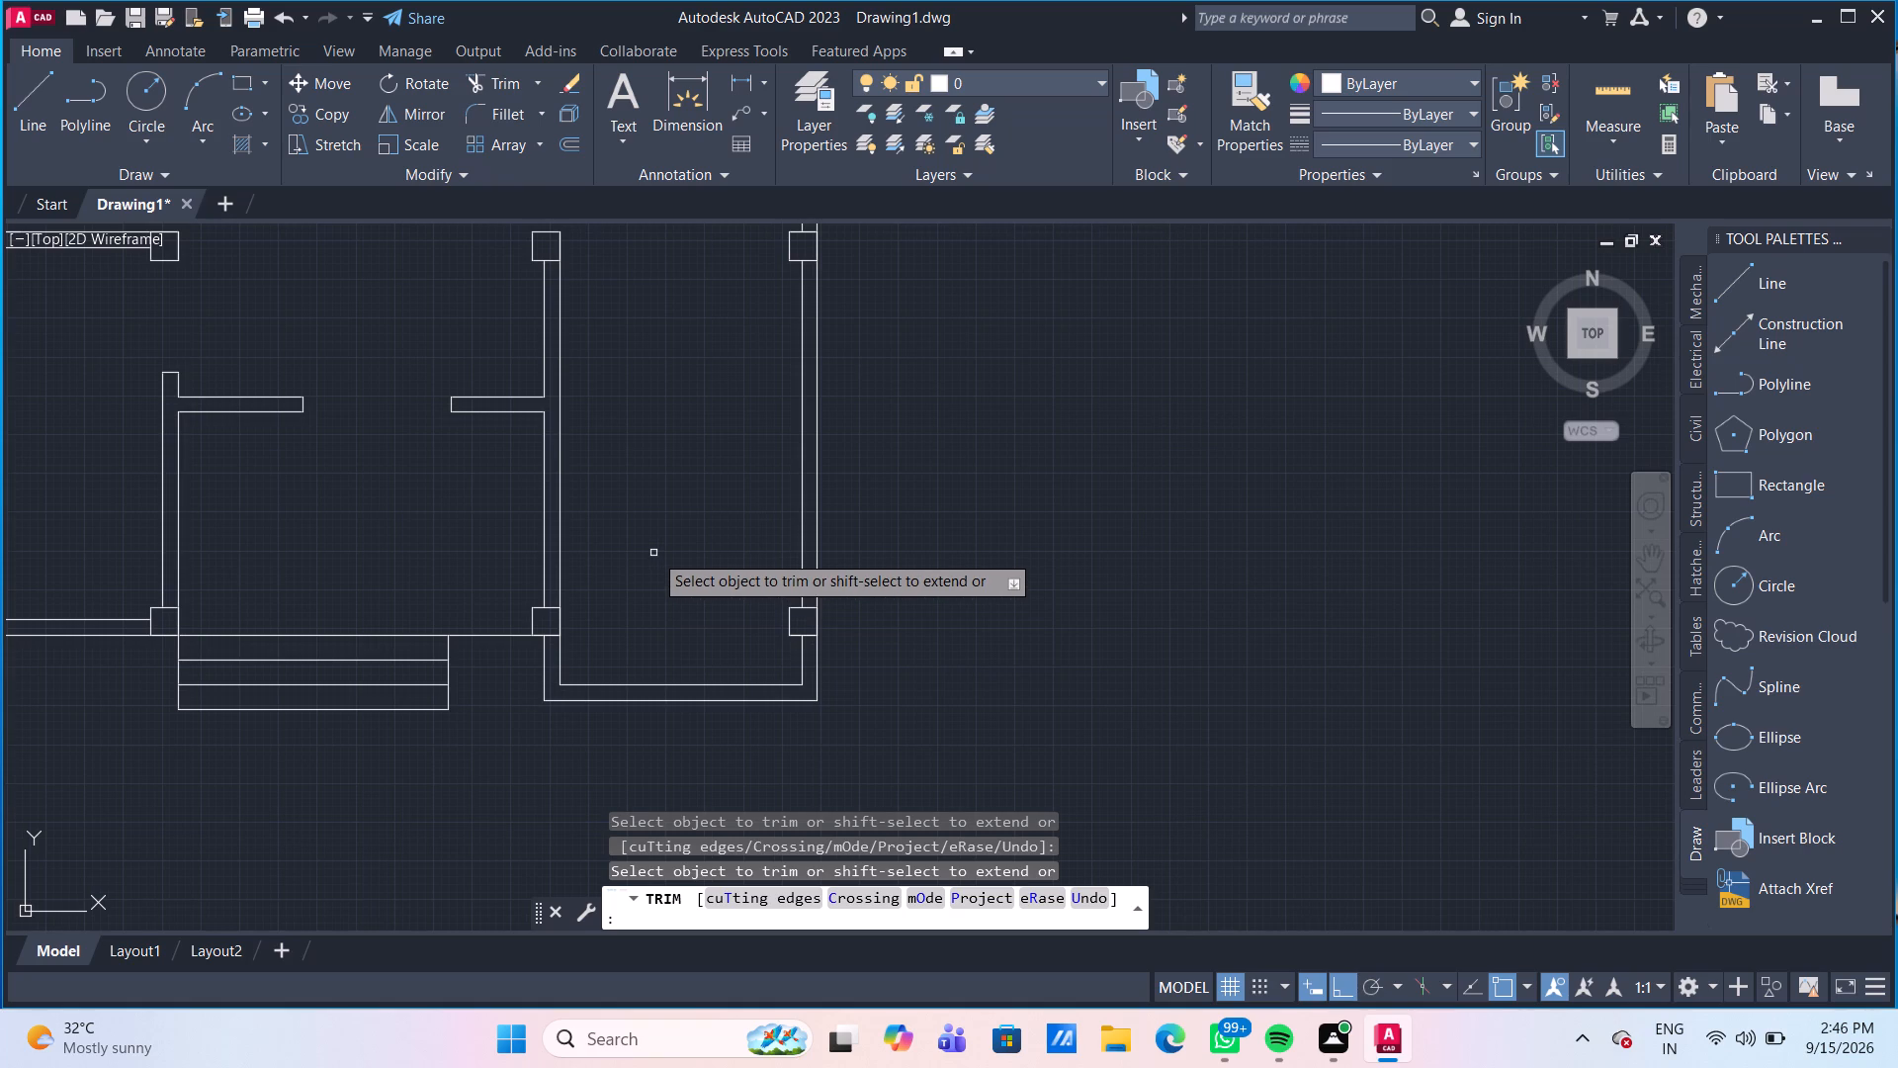
key(Escape)
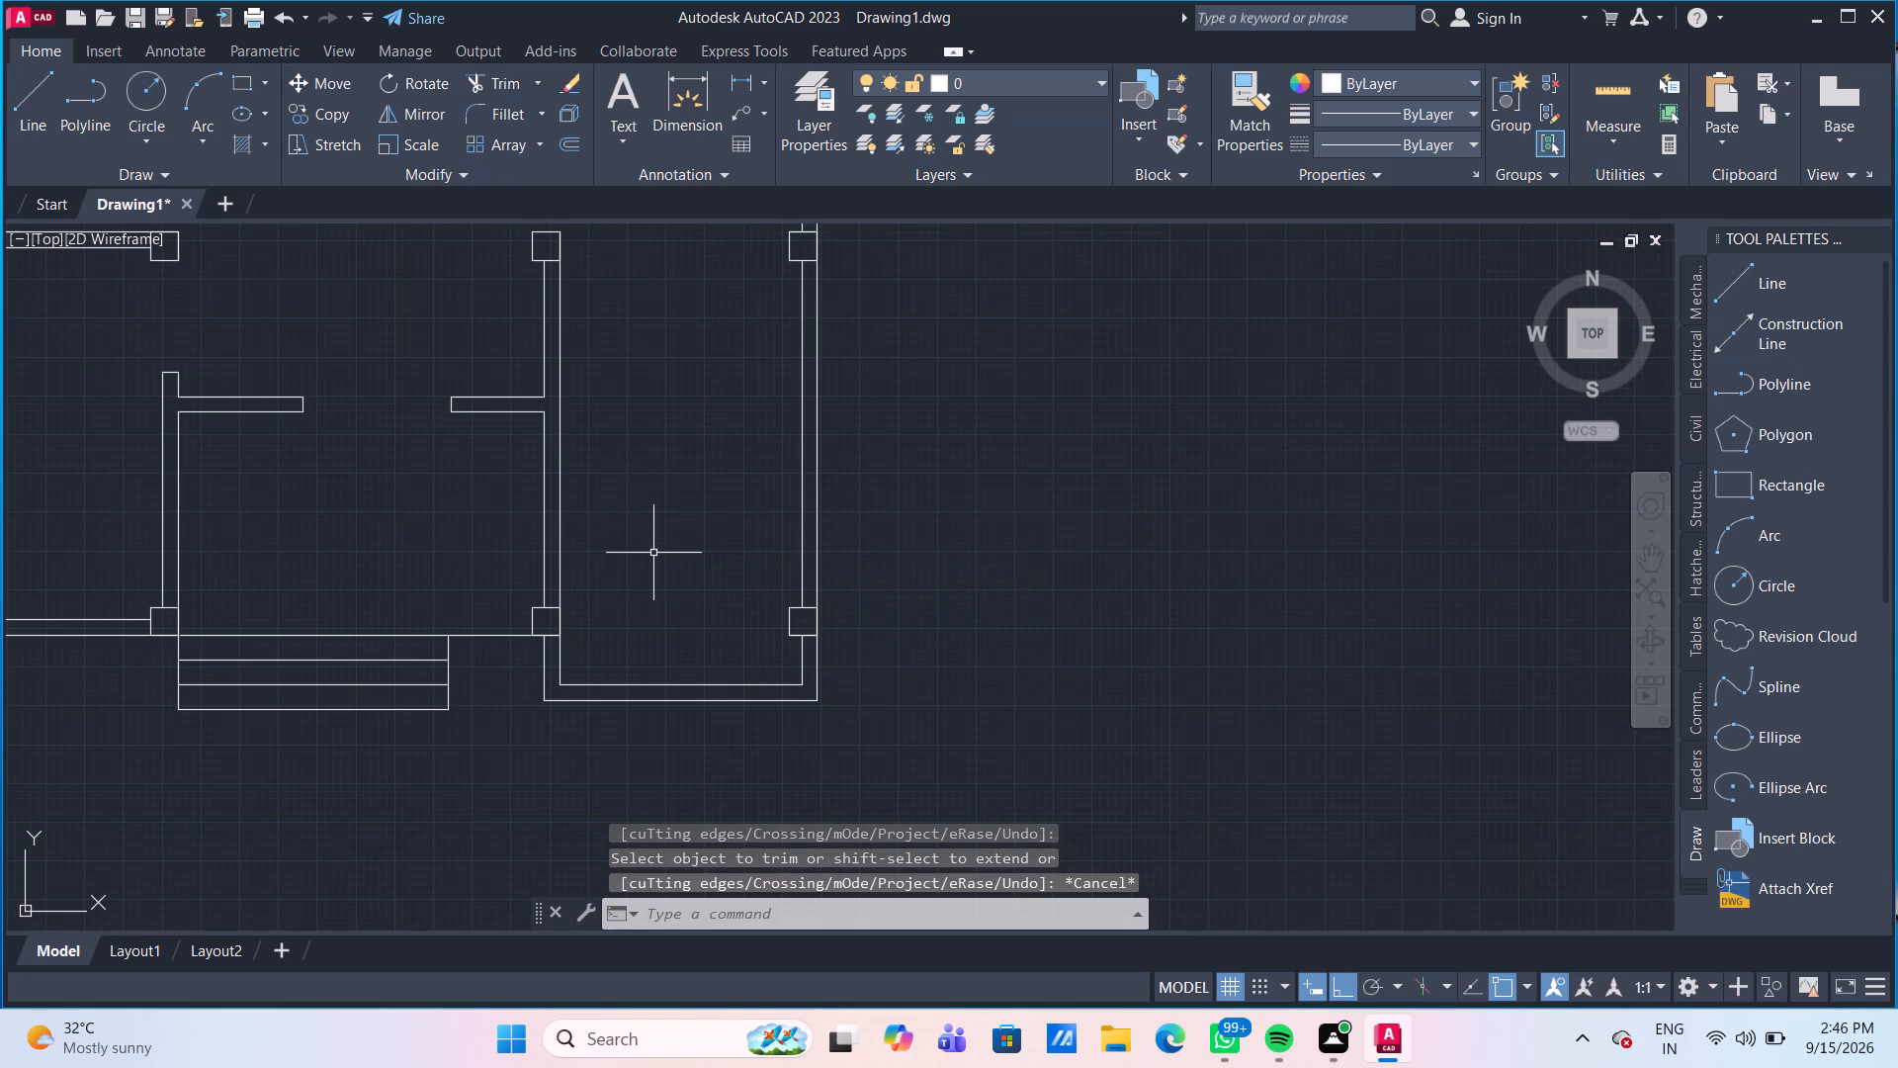
Offset the extension's inner bottom wall line 3' upward into the lower-right room.
key(o)
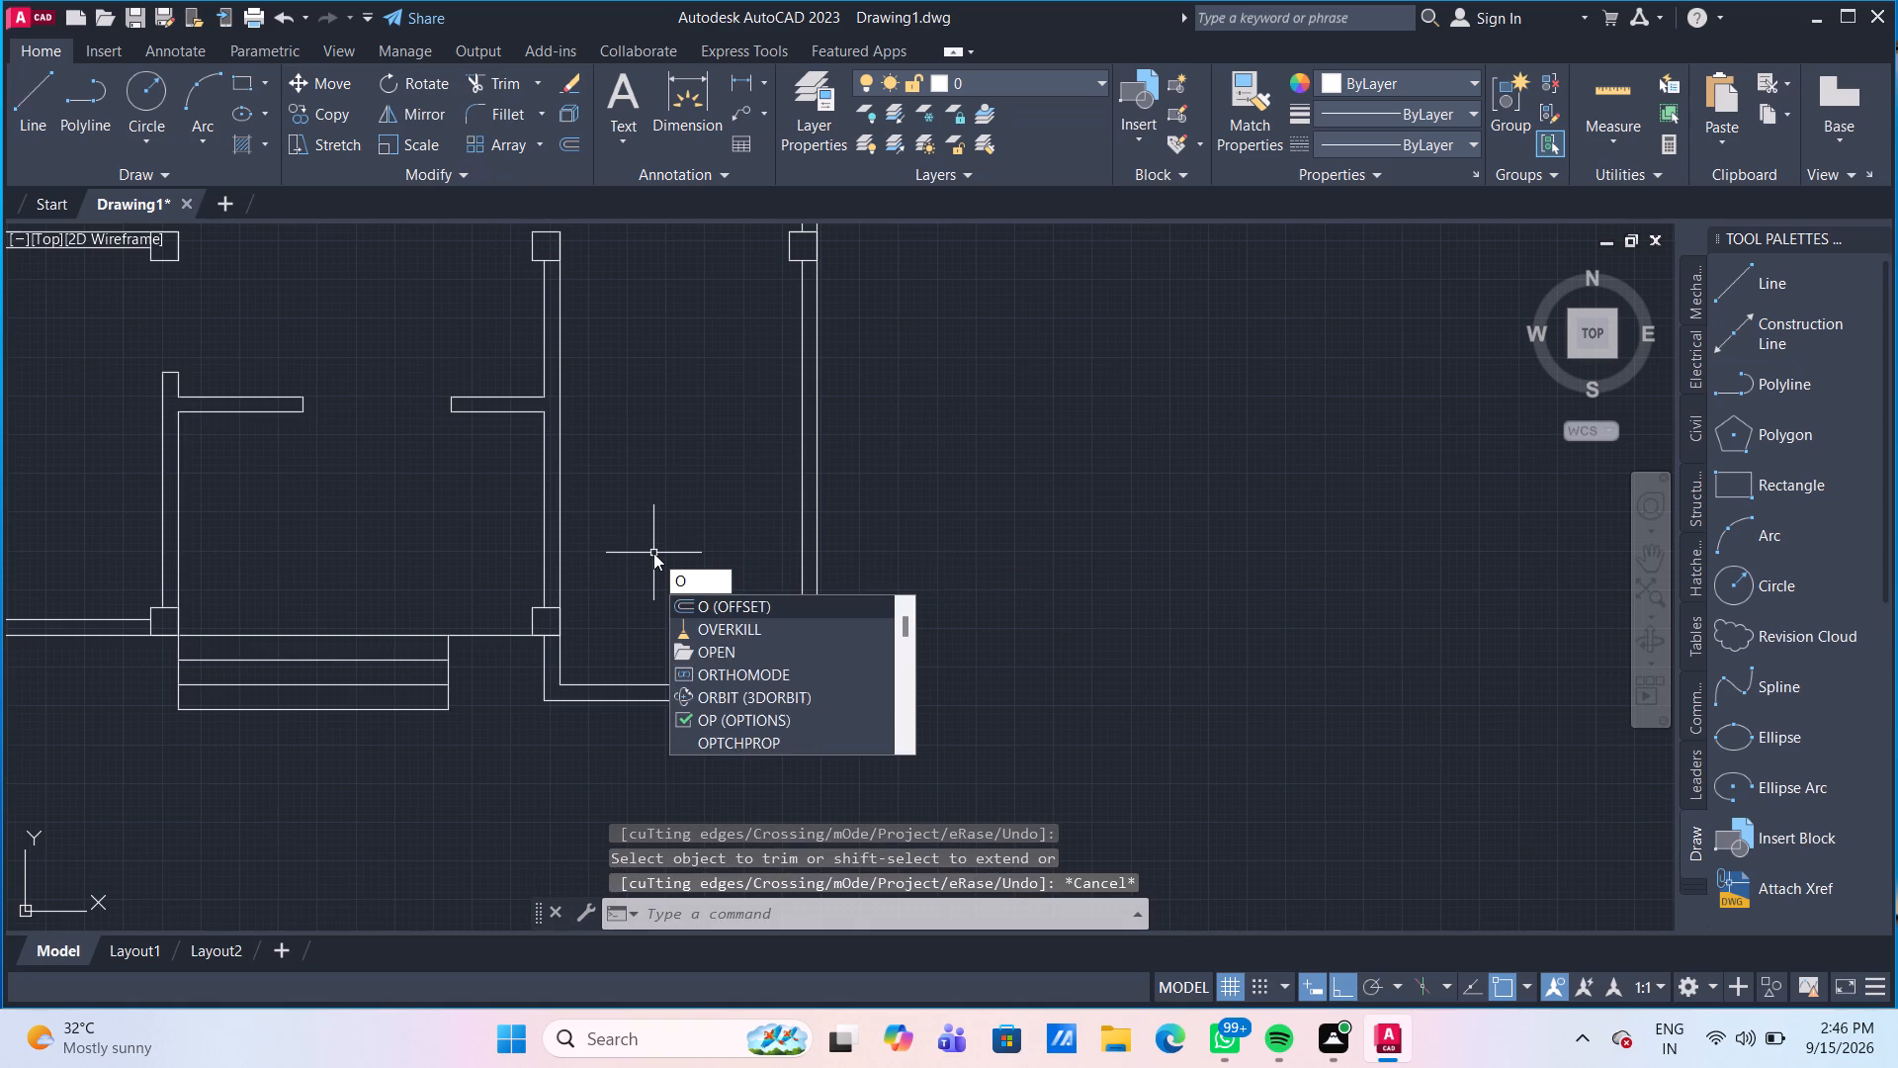
key(Return)
key(Return)
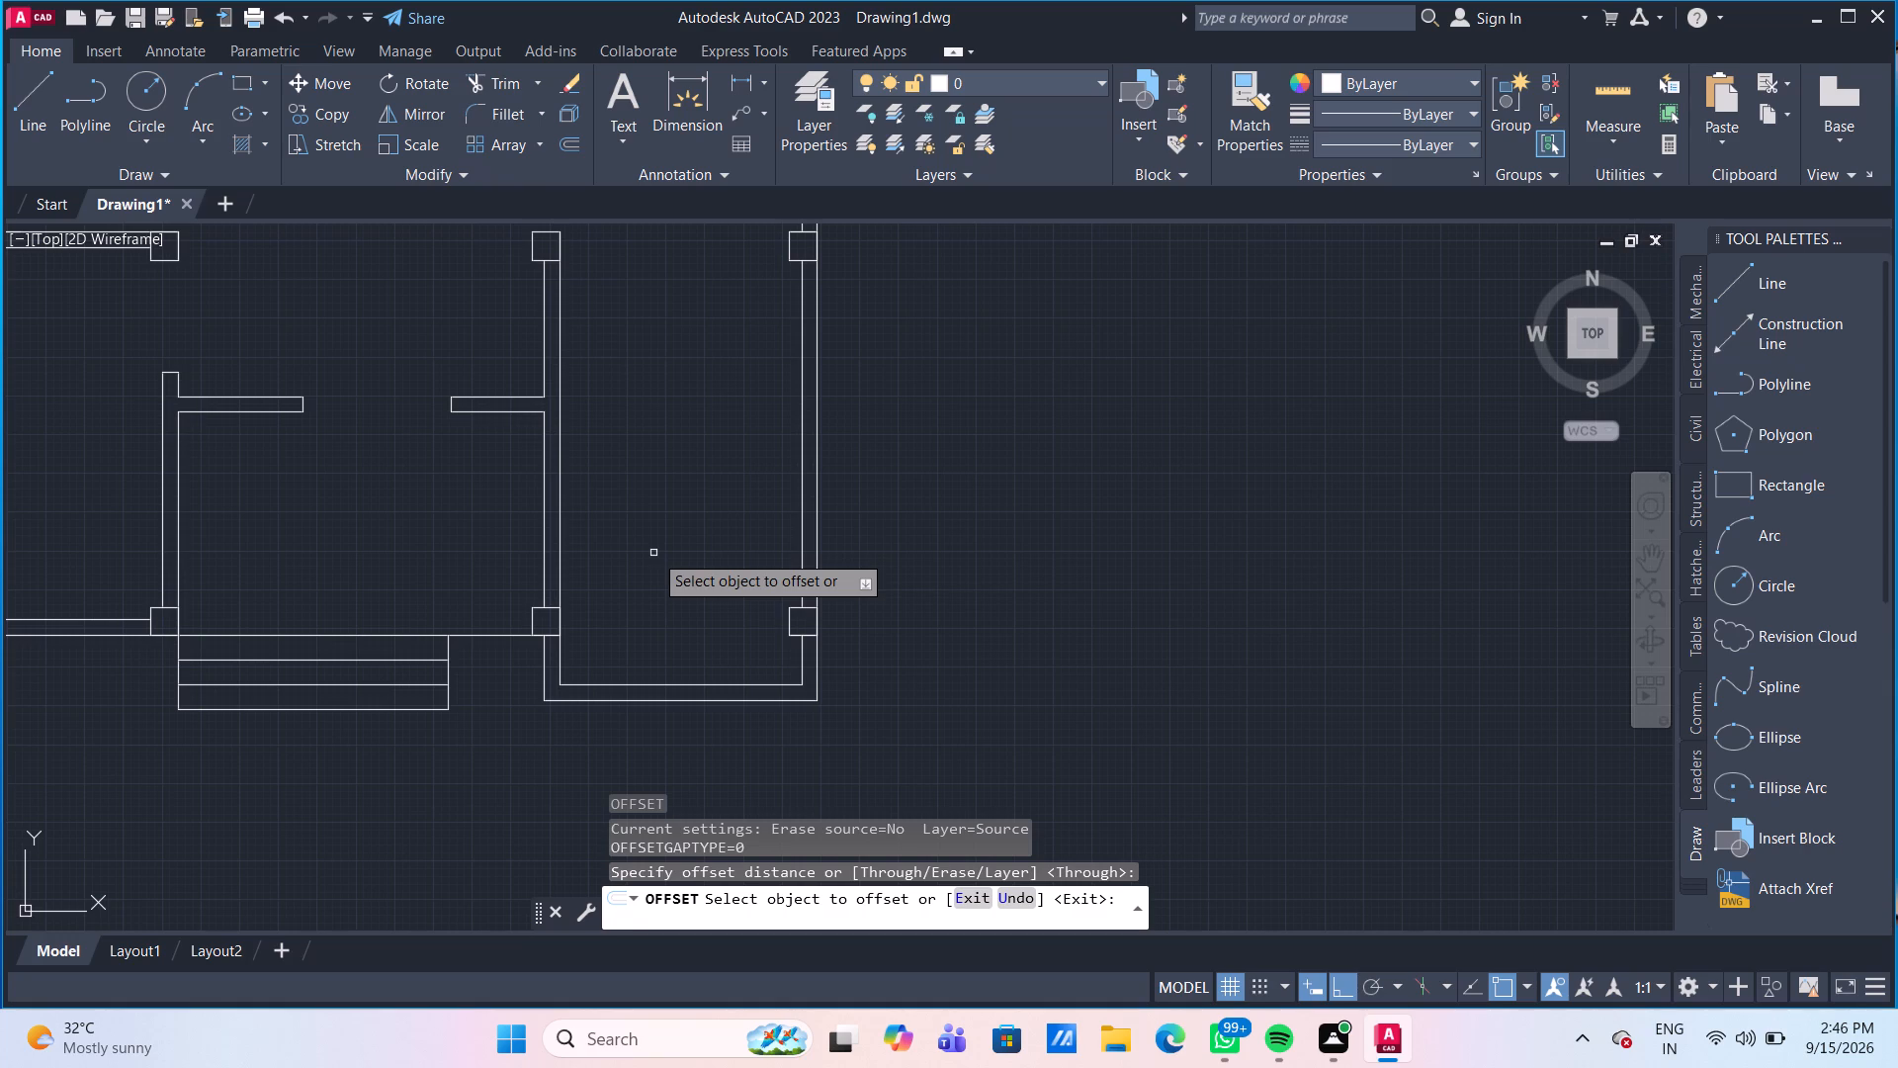
click(681, 687)
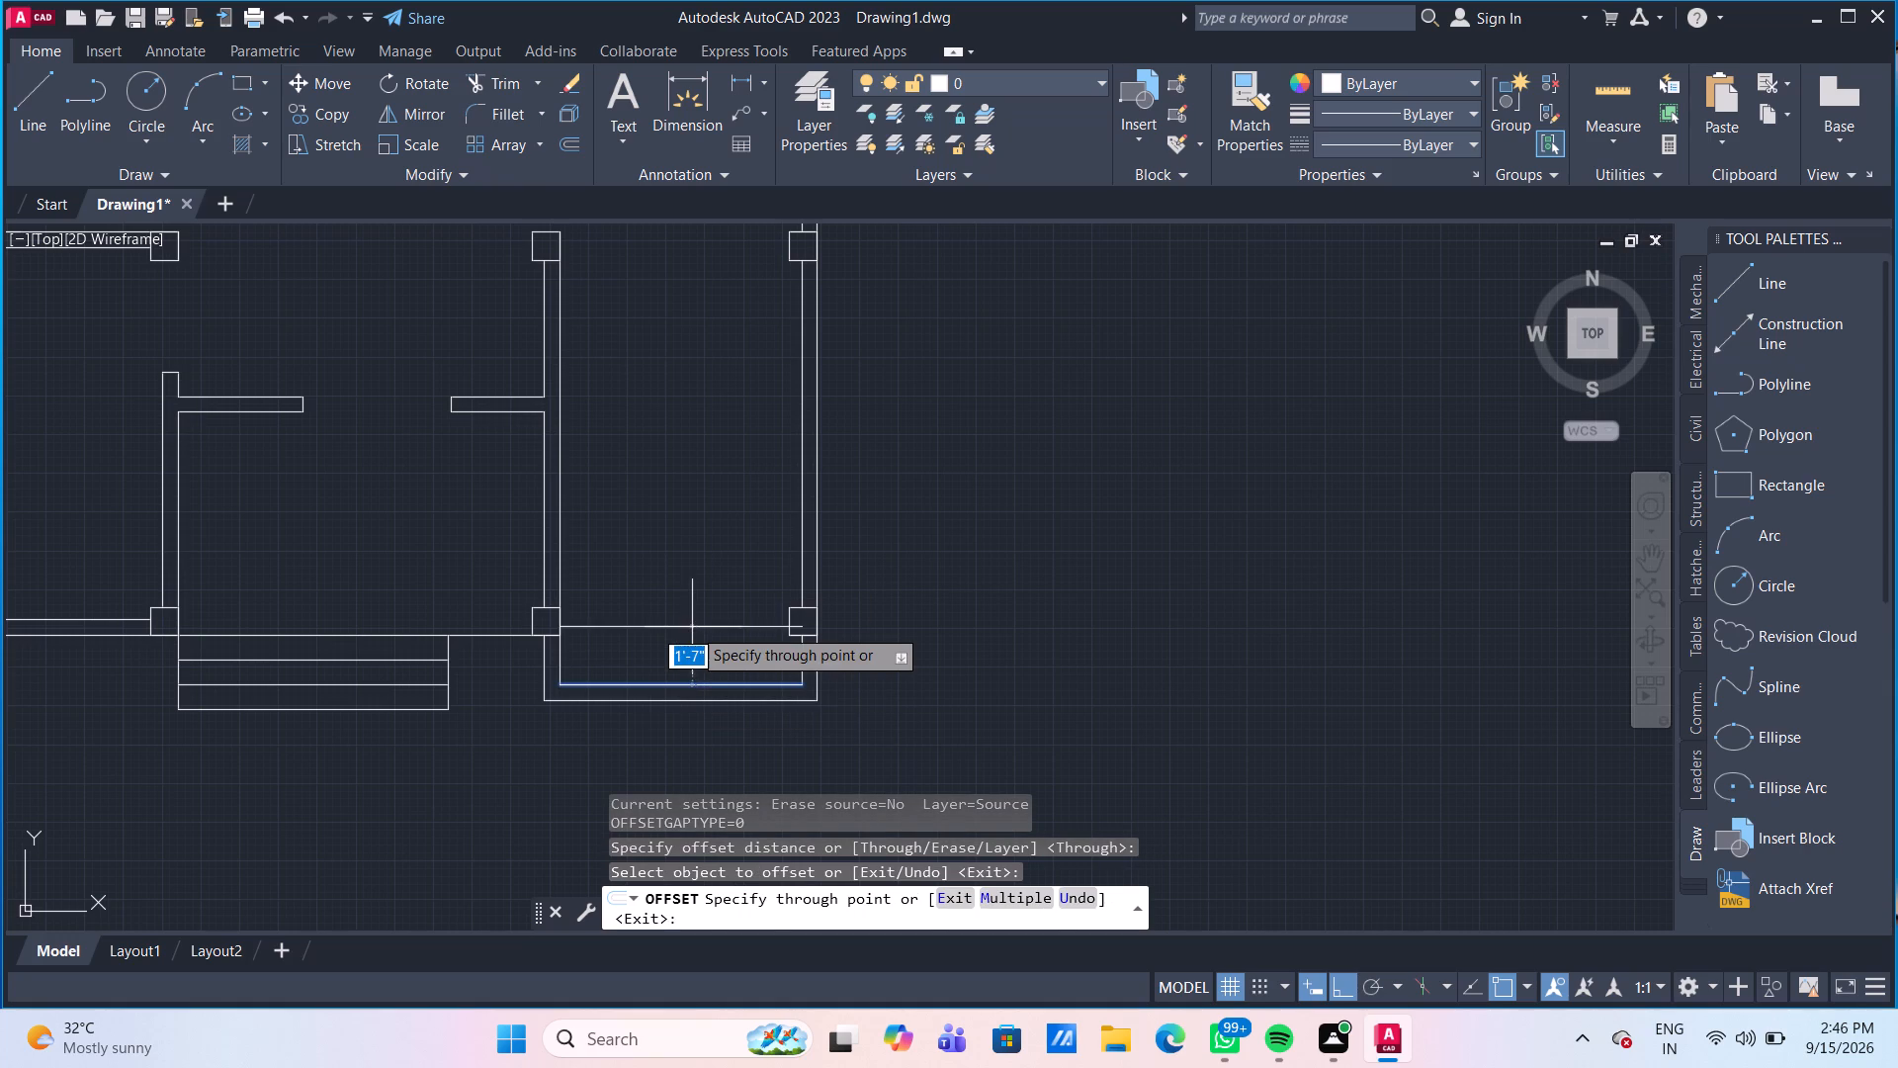
text(3')
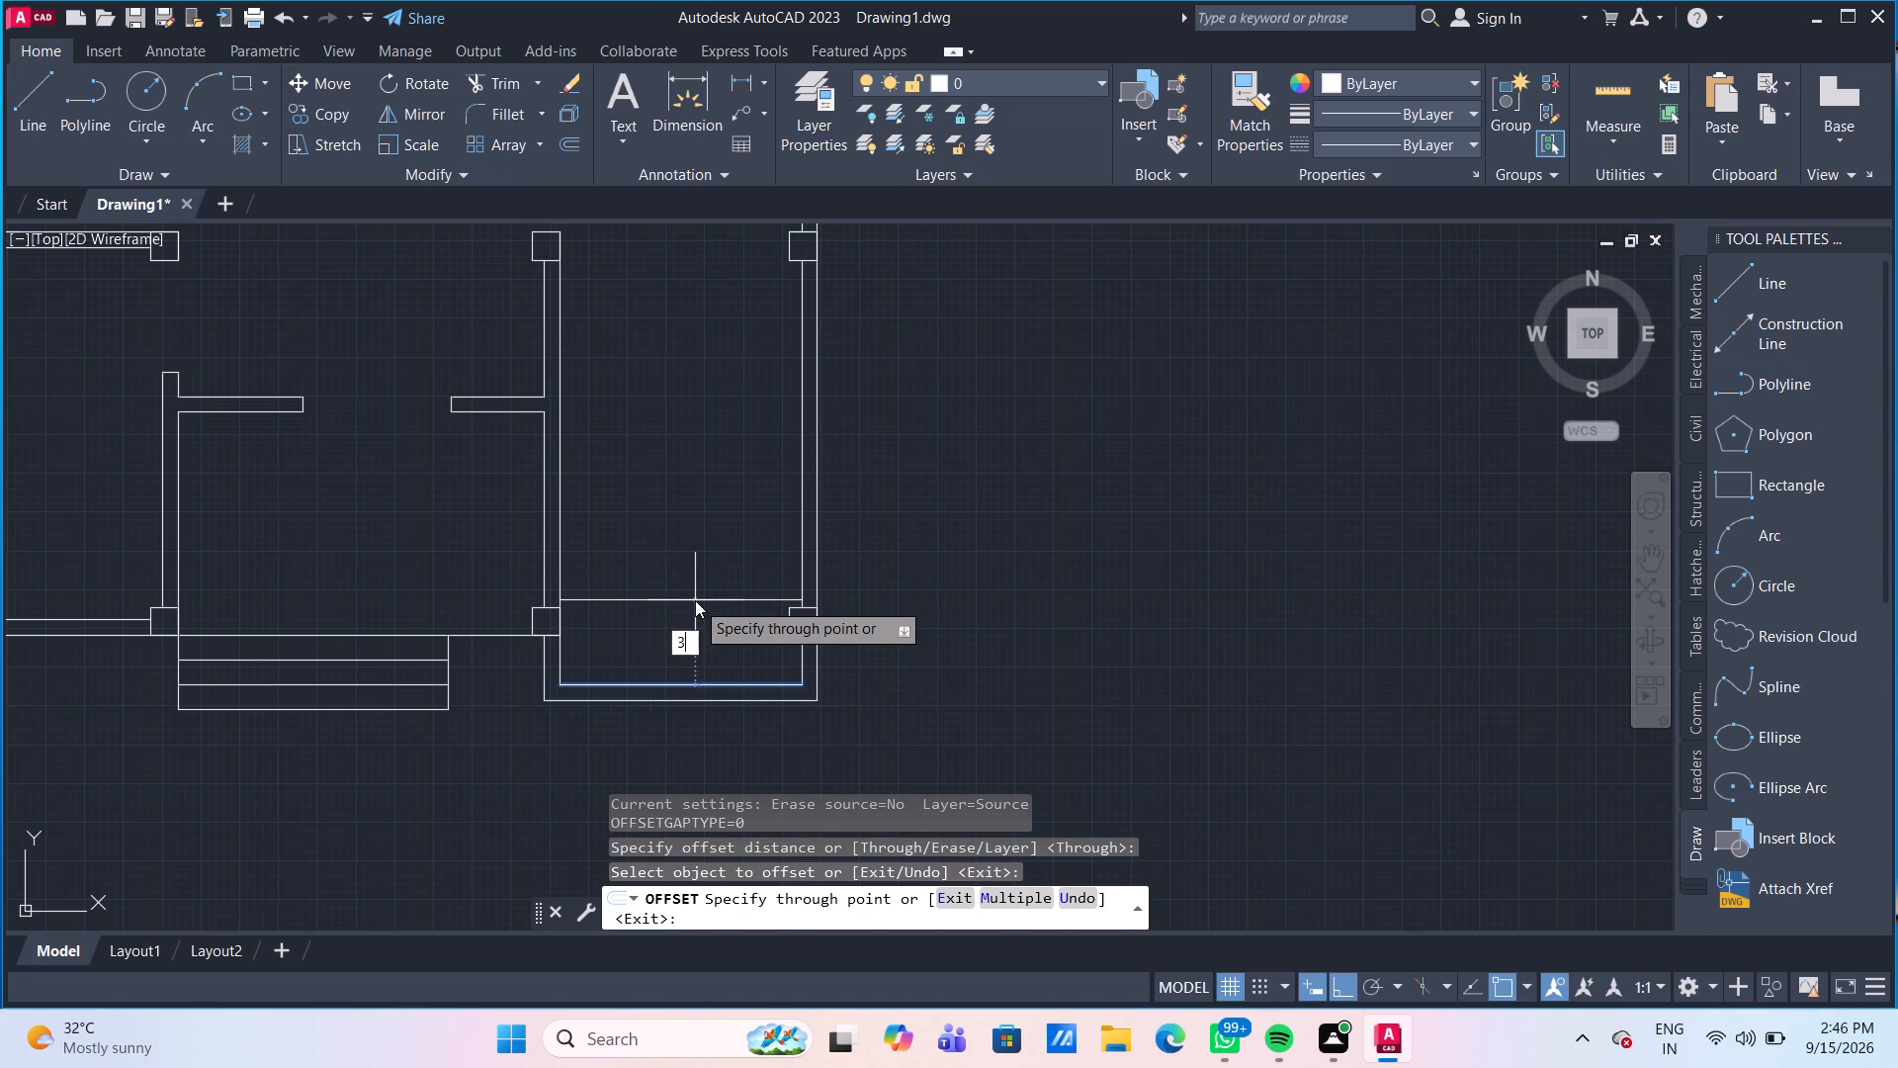
key(Return)
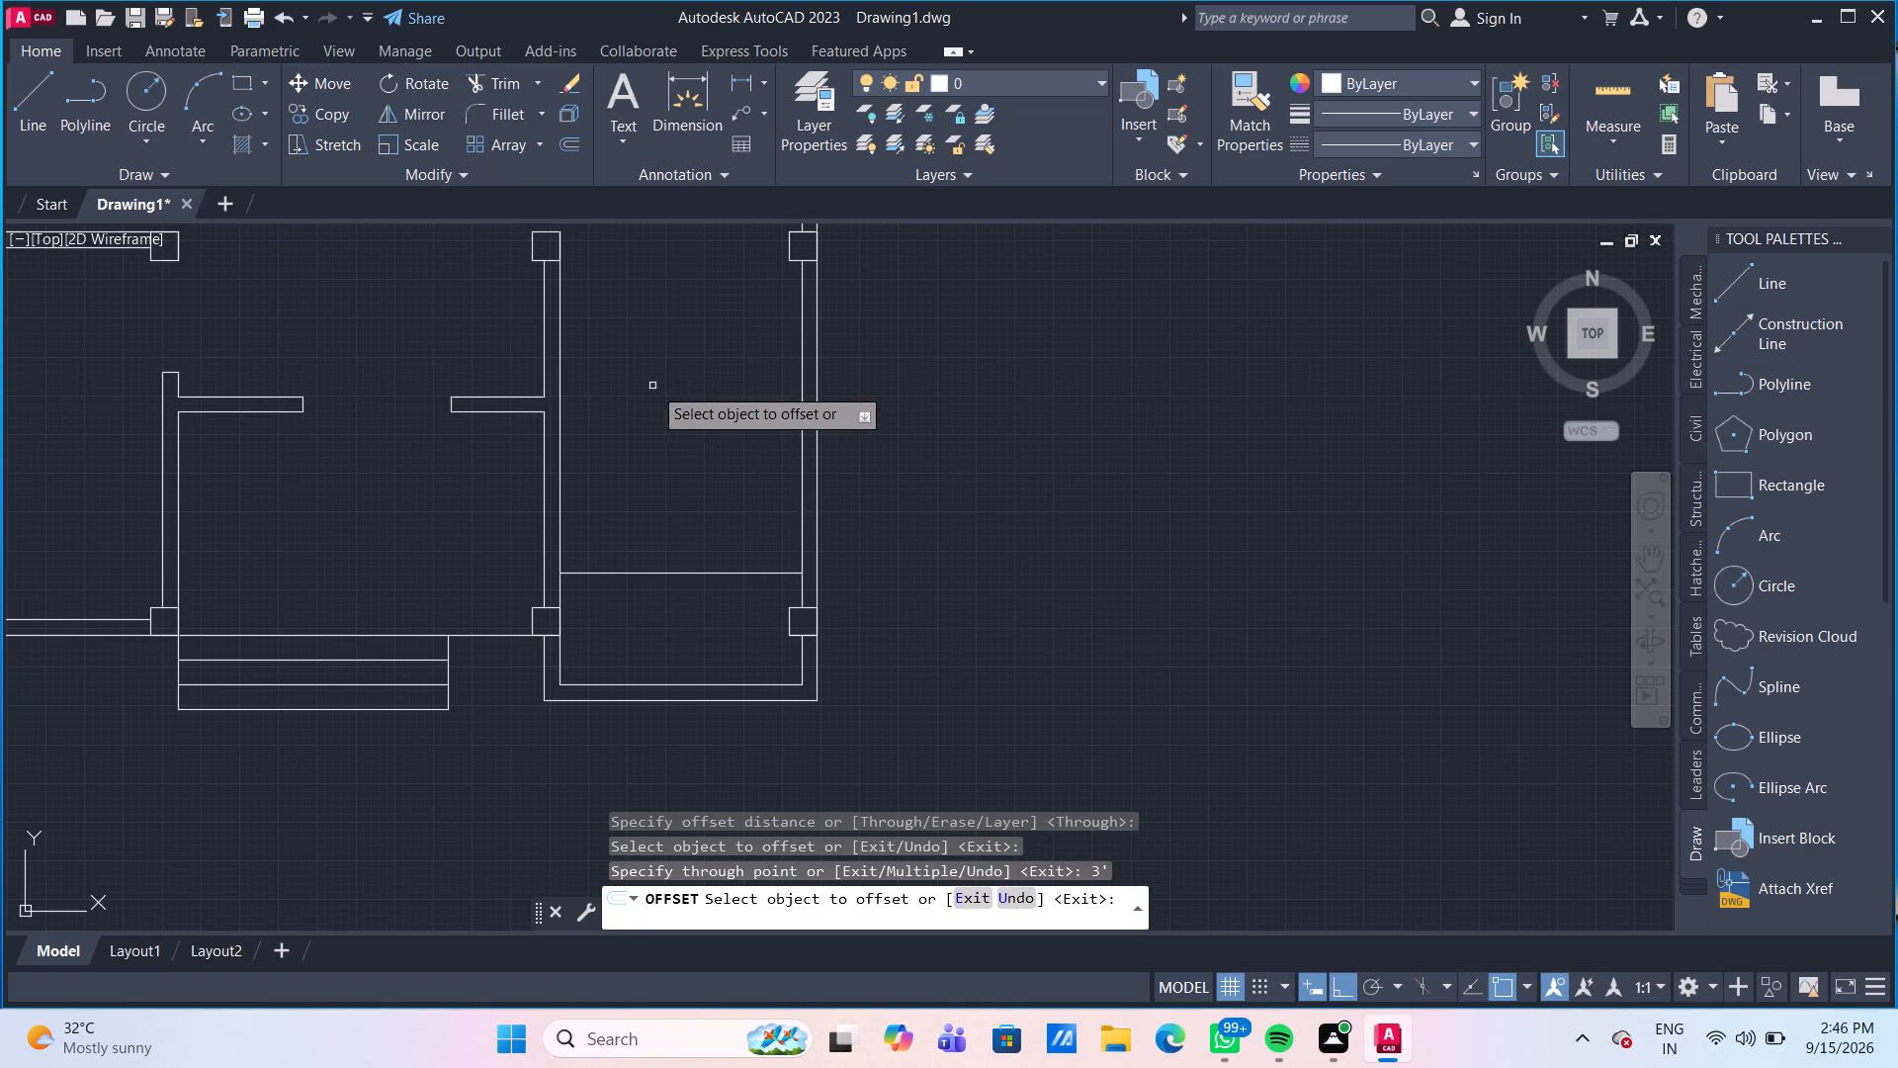
Dimension the vertical distance from the top-right corner of the lower-right room's upper-left junction square down to the new offset line.
middle_drag(652, 399, 649, 504)
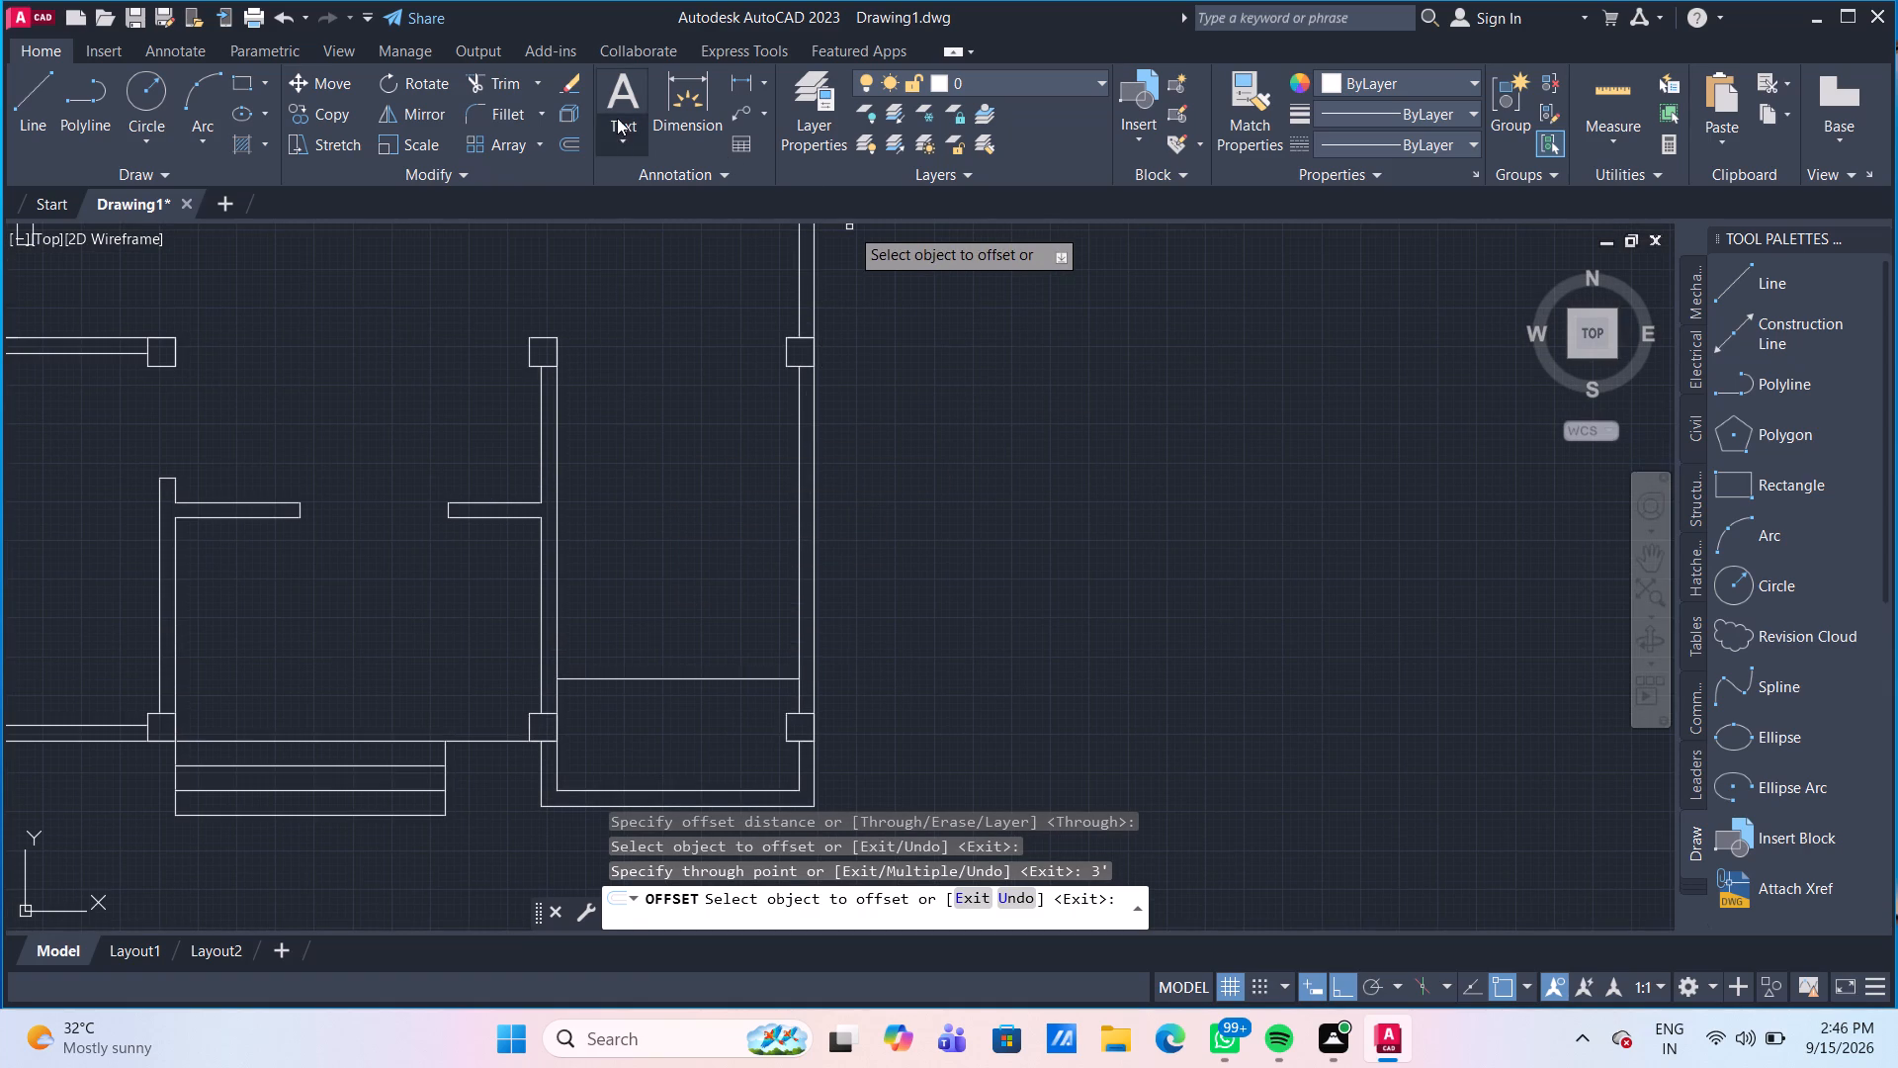
drag(677, 111, 683, 124)
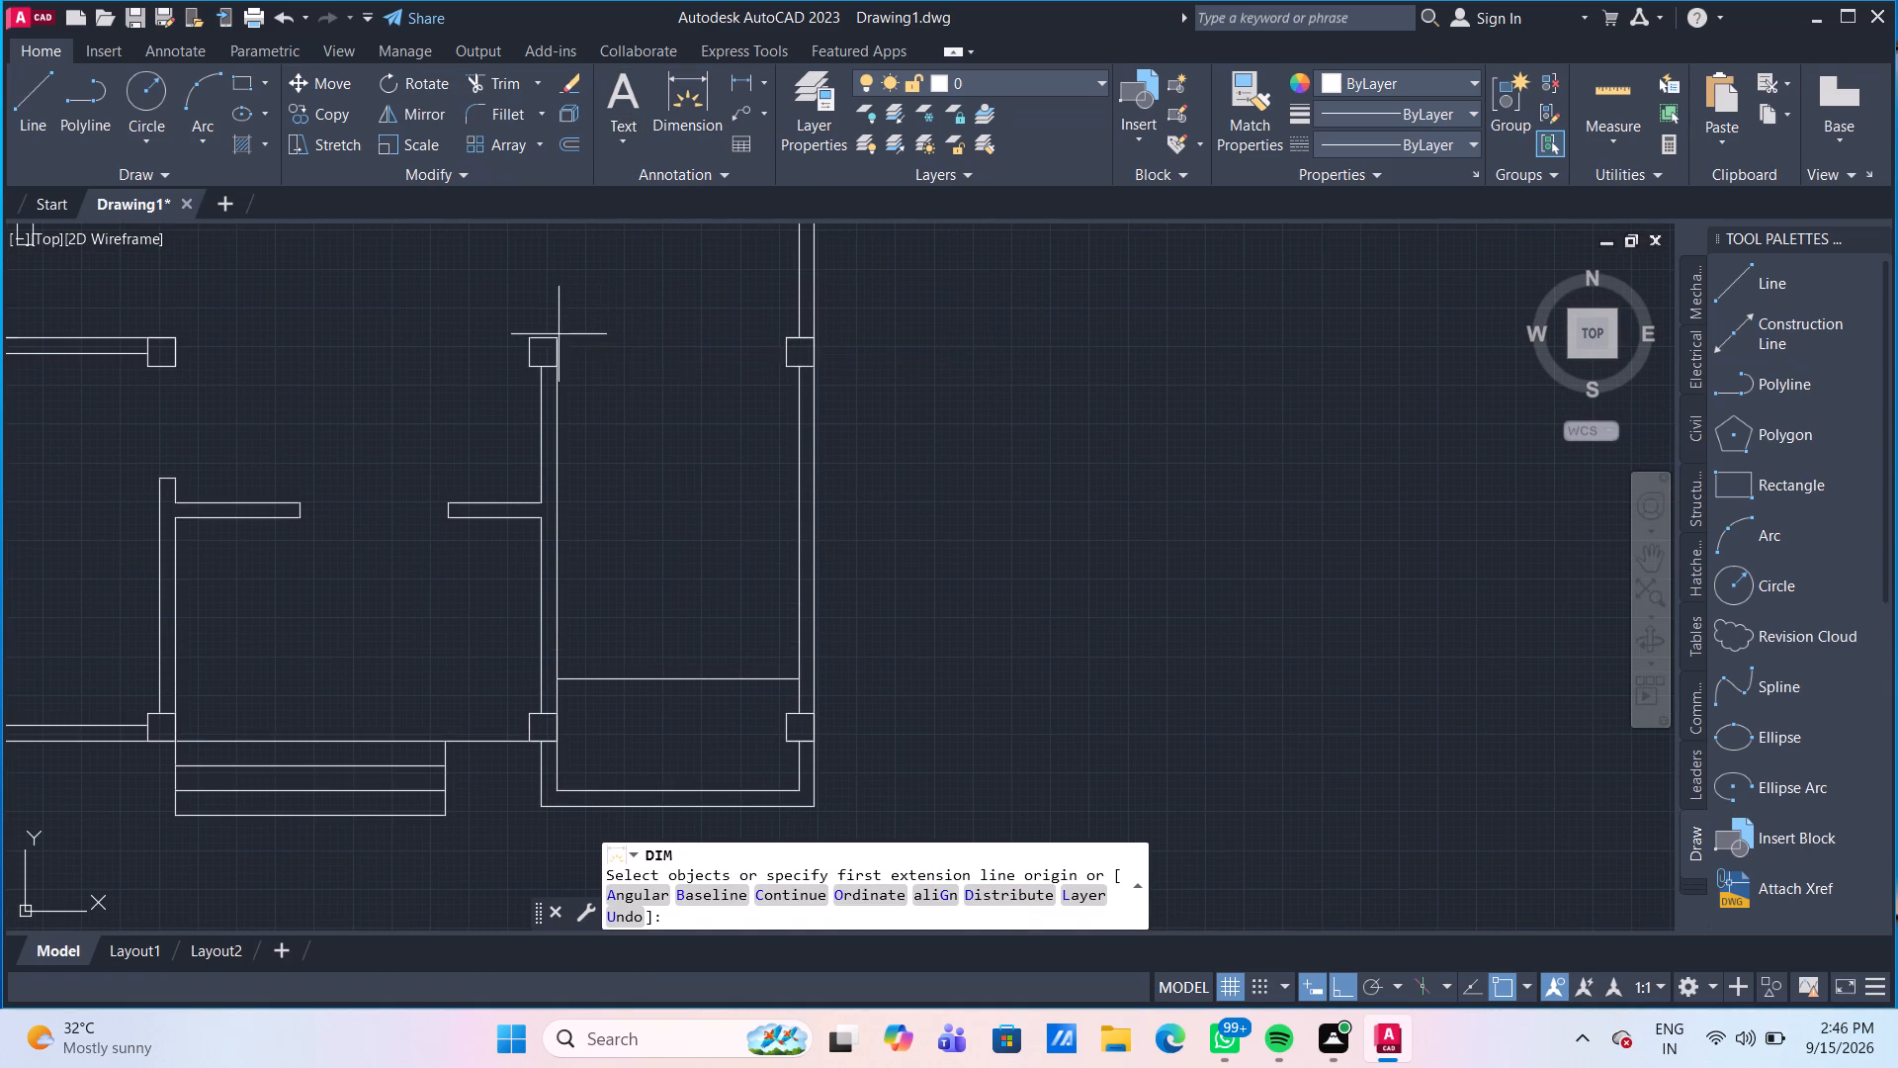
click(554, 340)
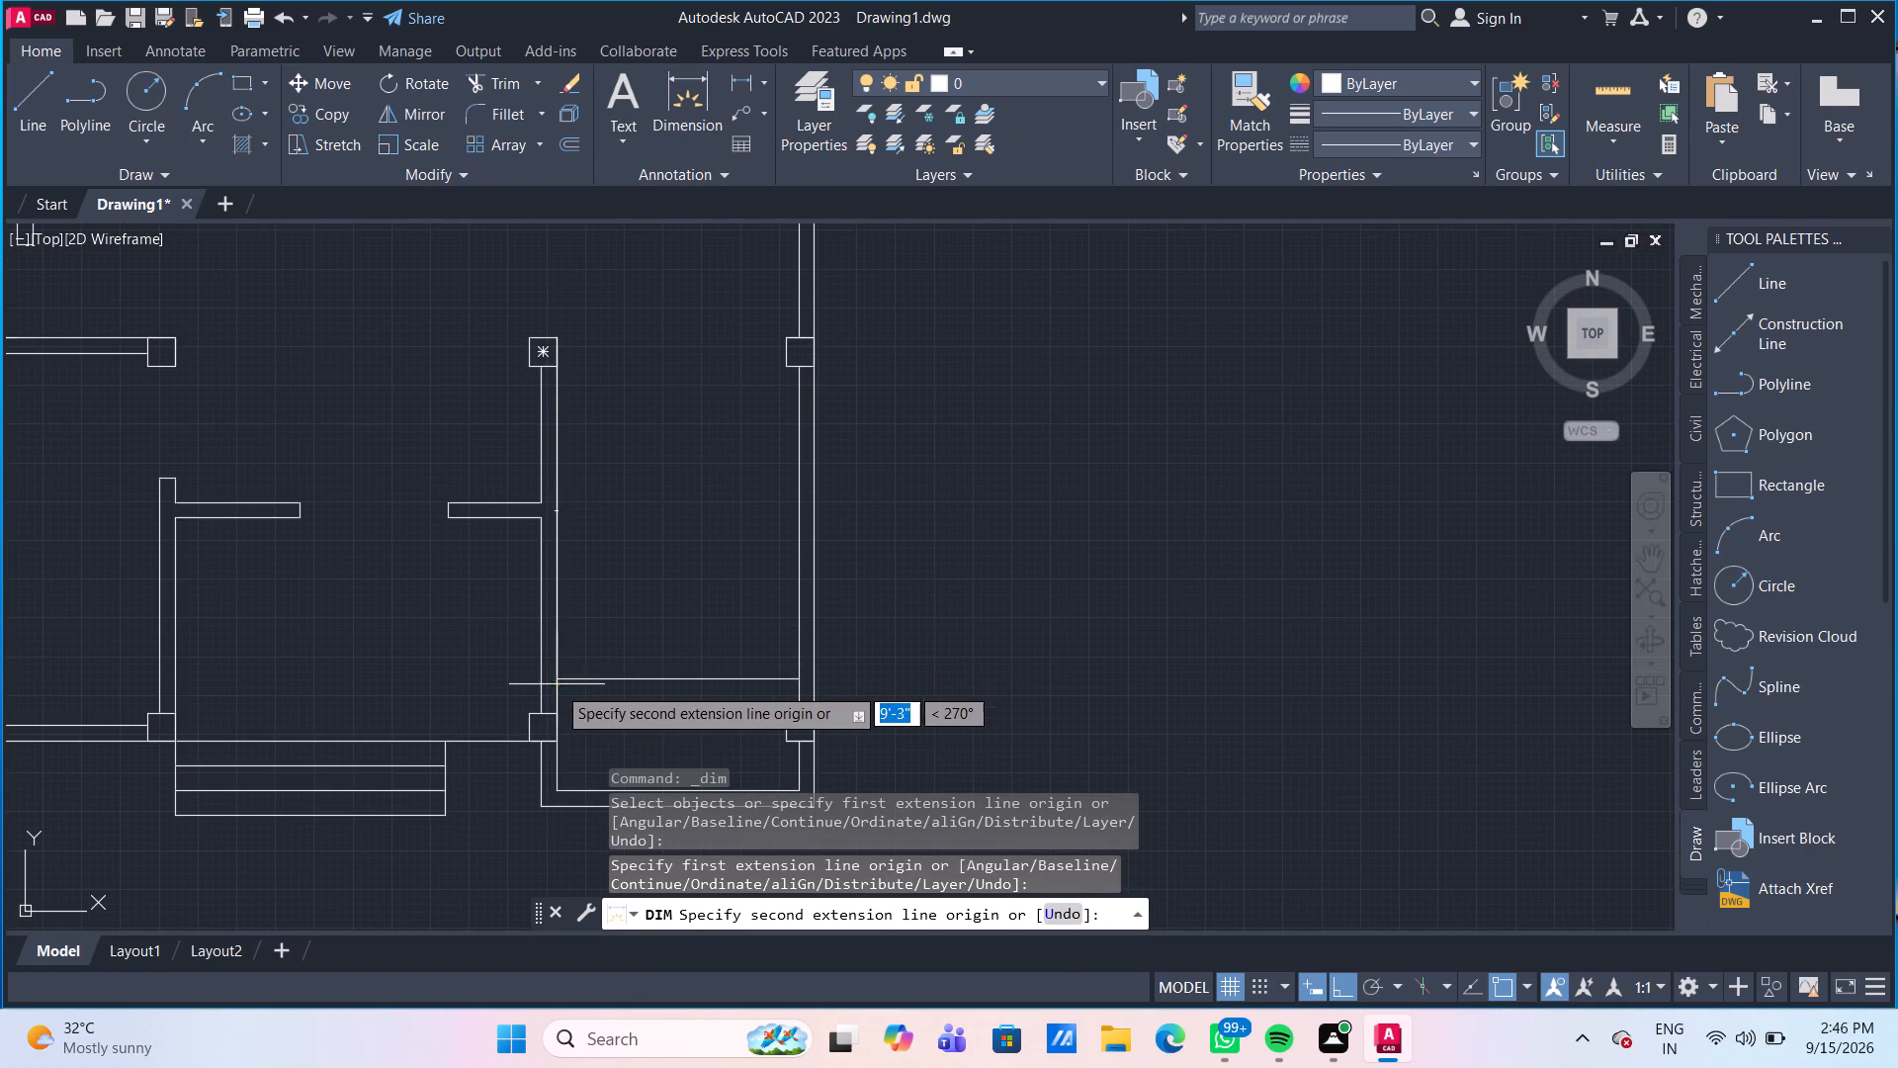
click(557, 685)
click(621, 662)
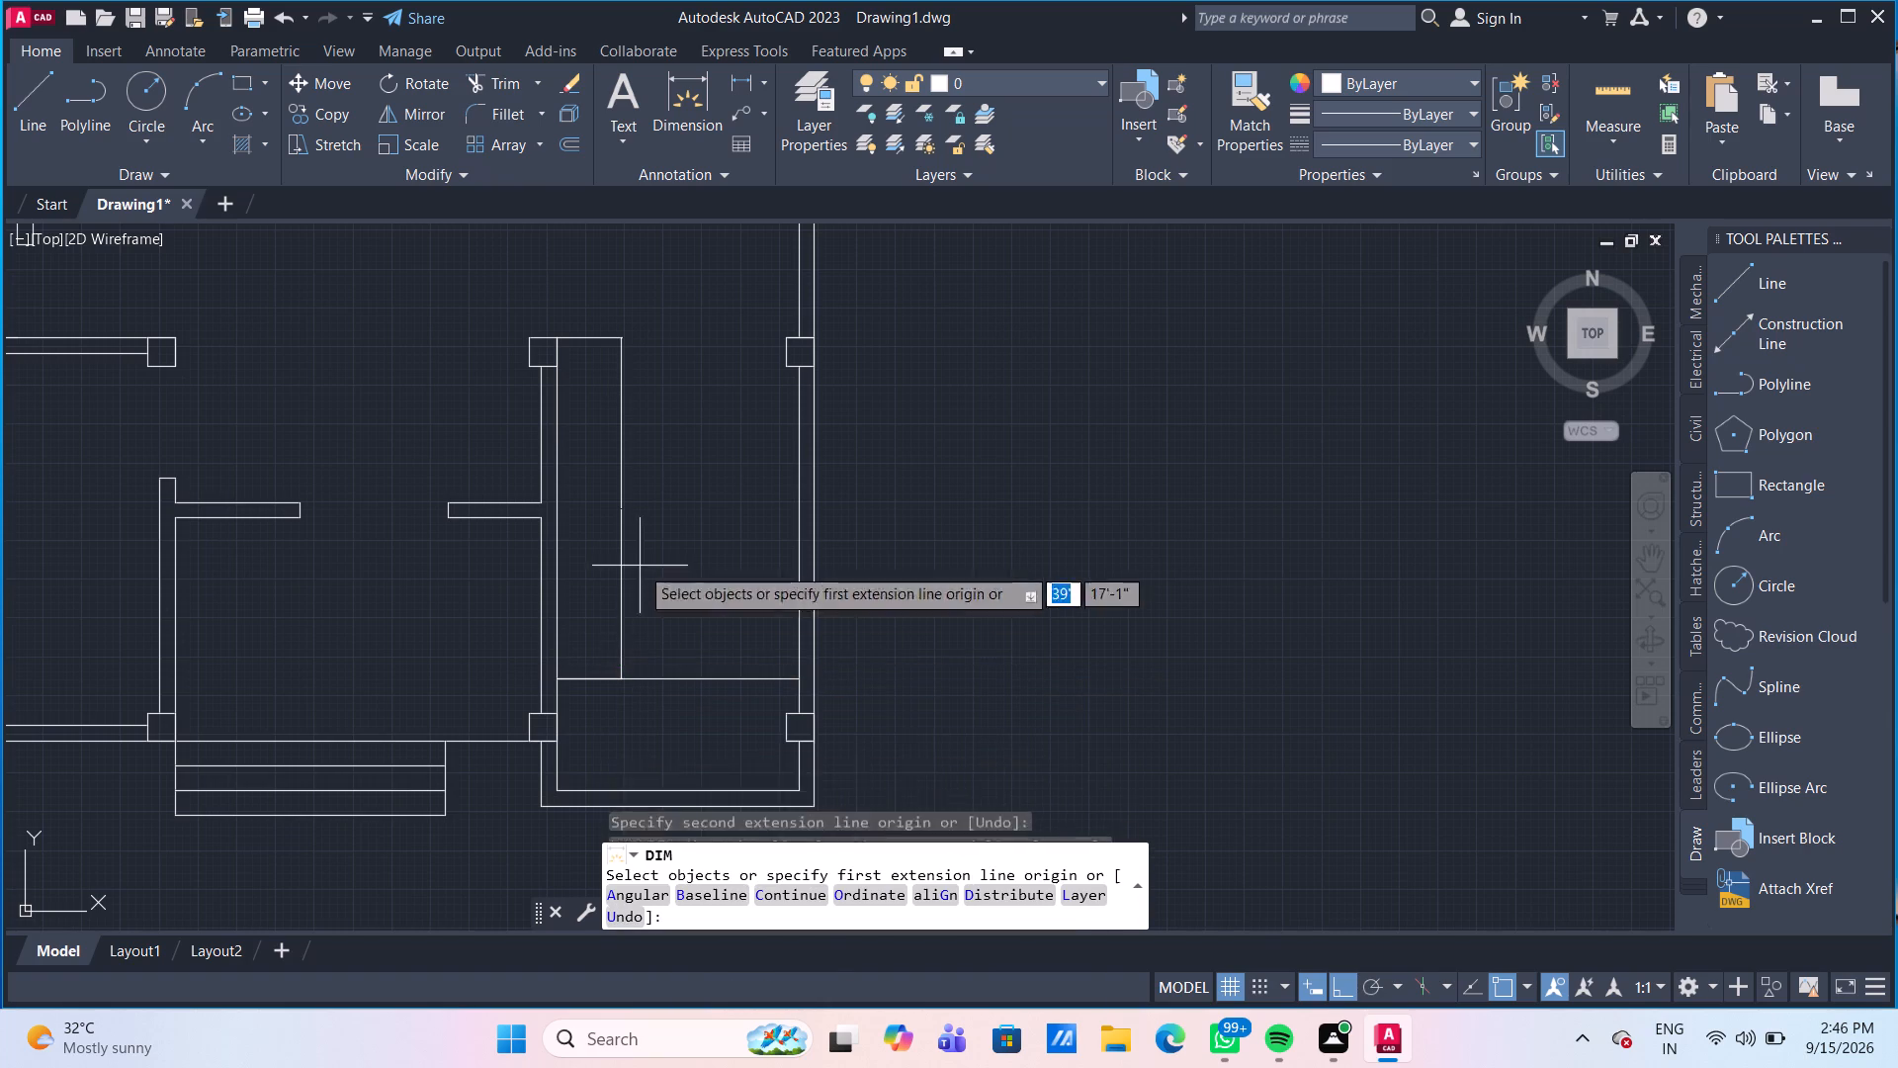
scroll(600, 508, up, 6)
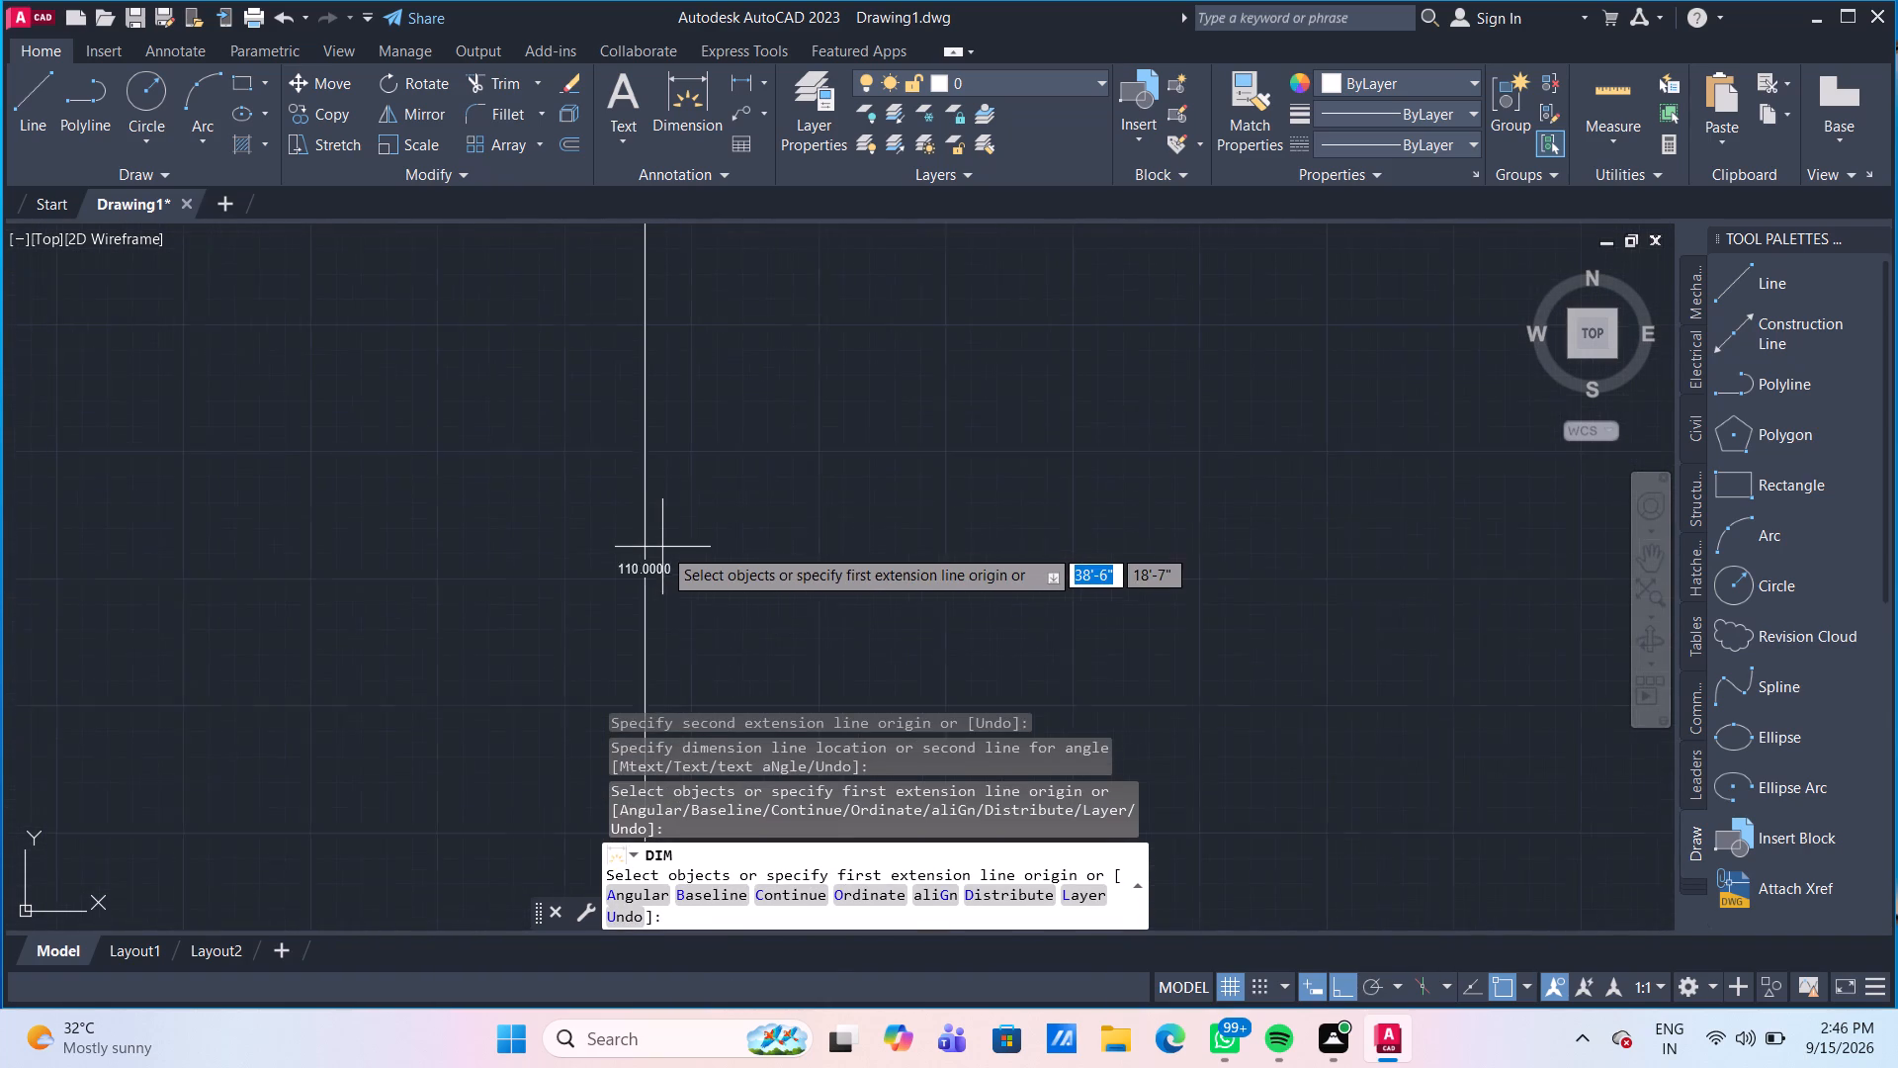
scroll(662, 547, up, 1)
scroll(662, 547, down, 1)
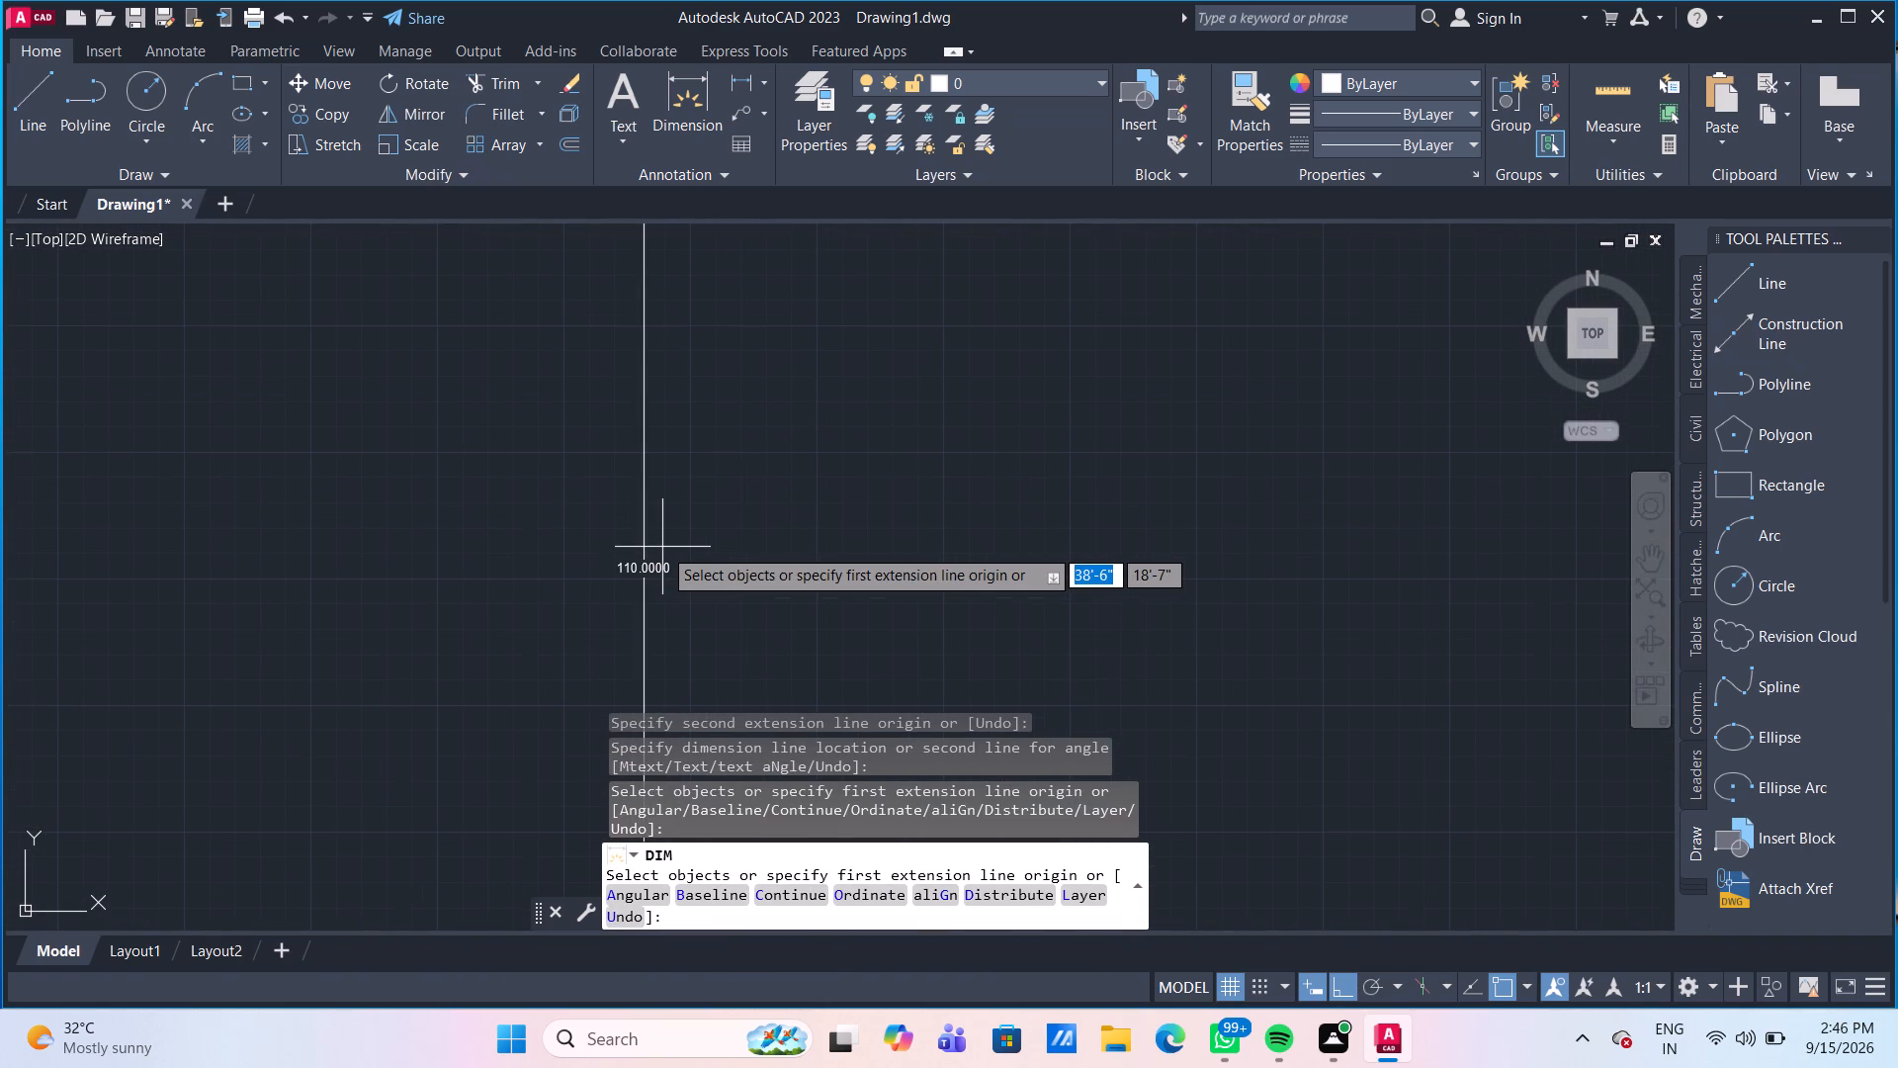
scroll(662, 547, down, 3)
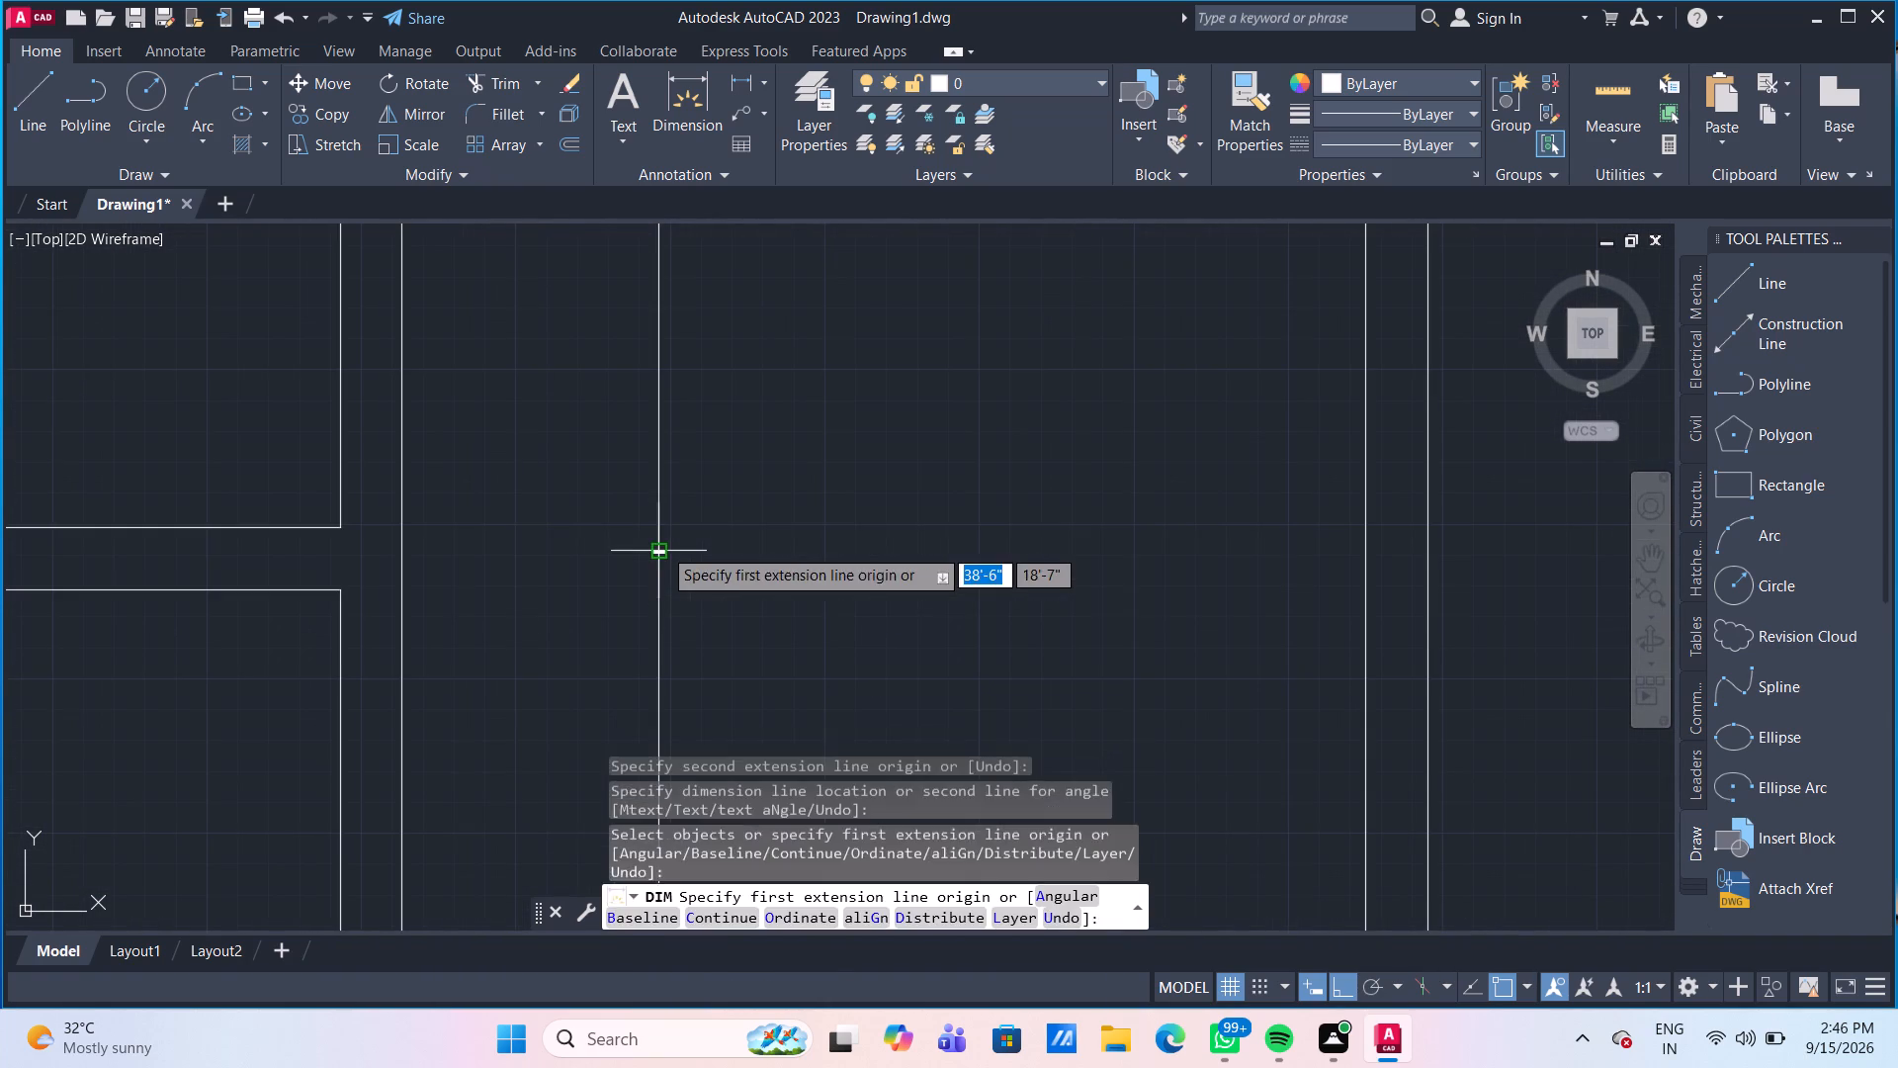
key(Escape)
Set the Standard dimension style's linear units to Engineering with 0'-0" precision.
key(d)
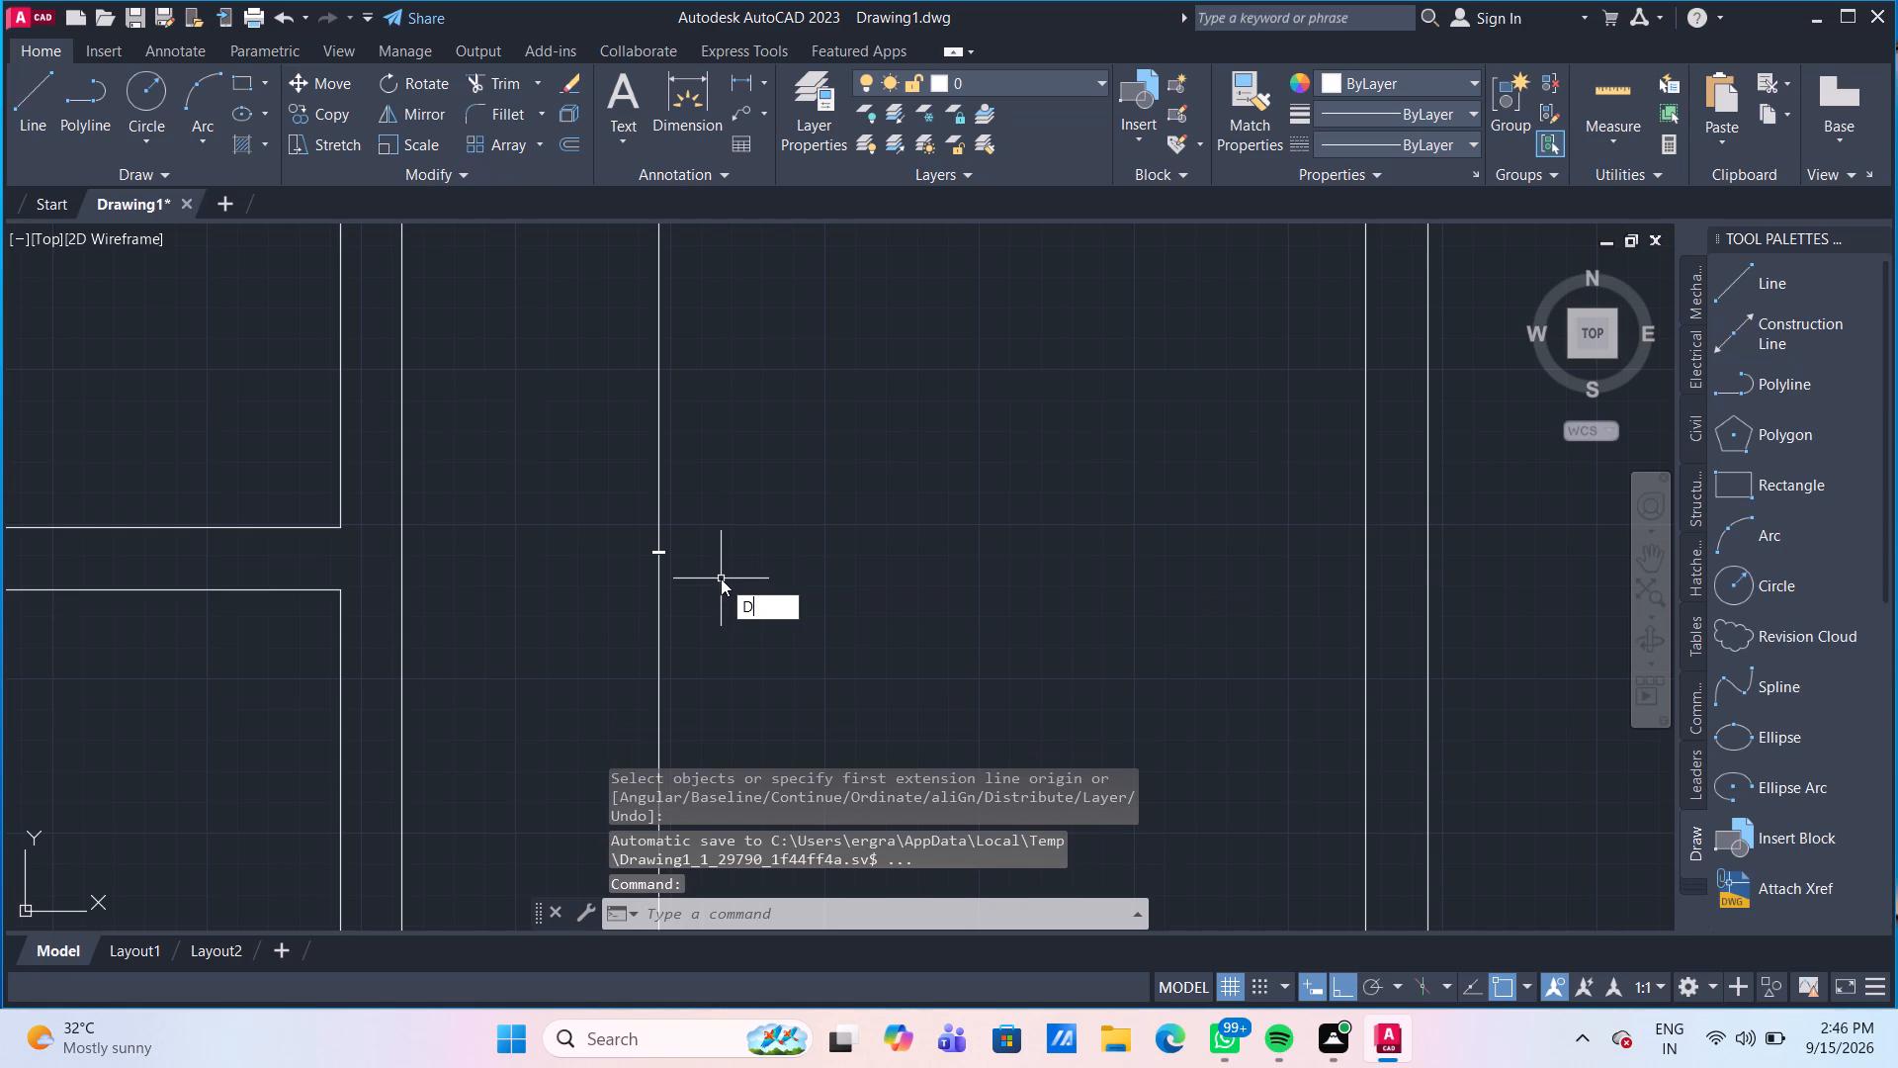
key(Return)
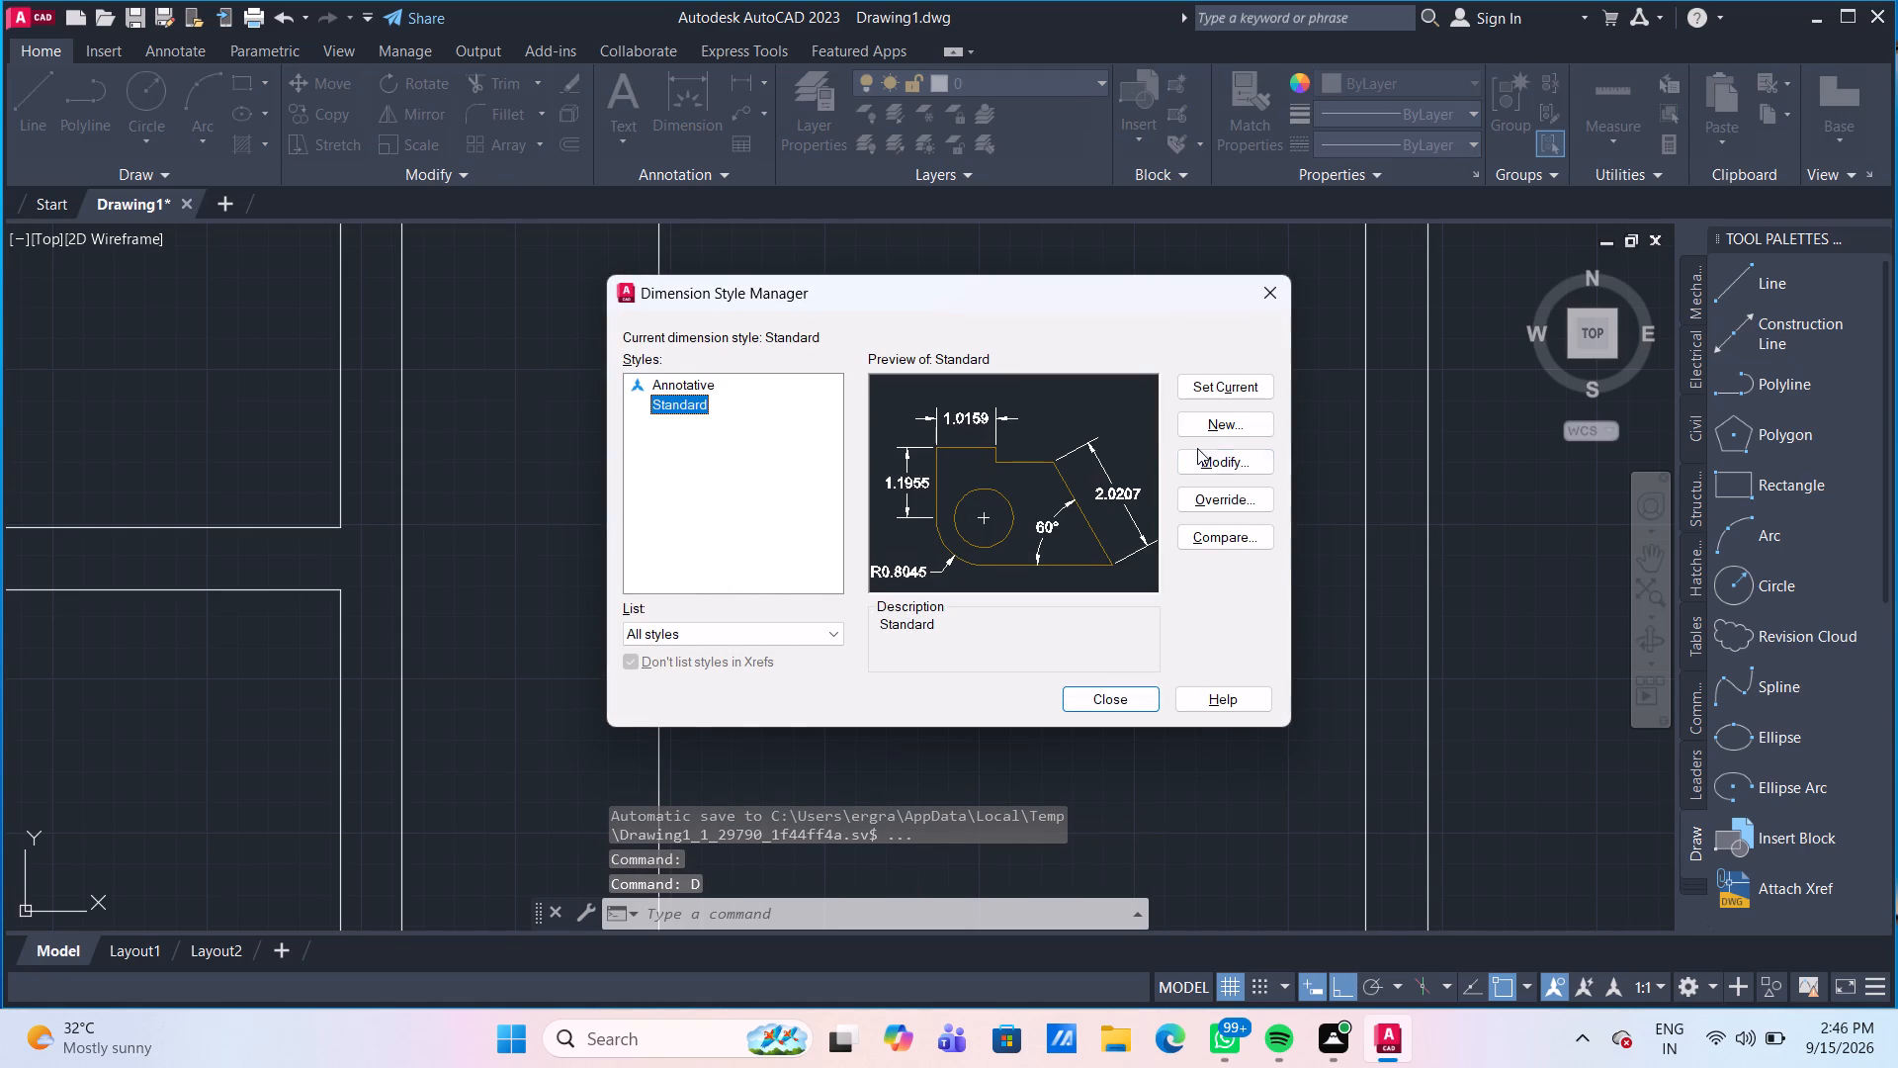
click(1233, 463)
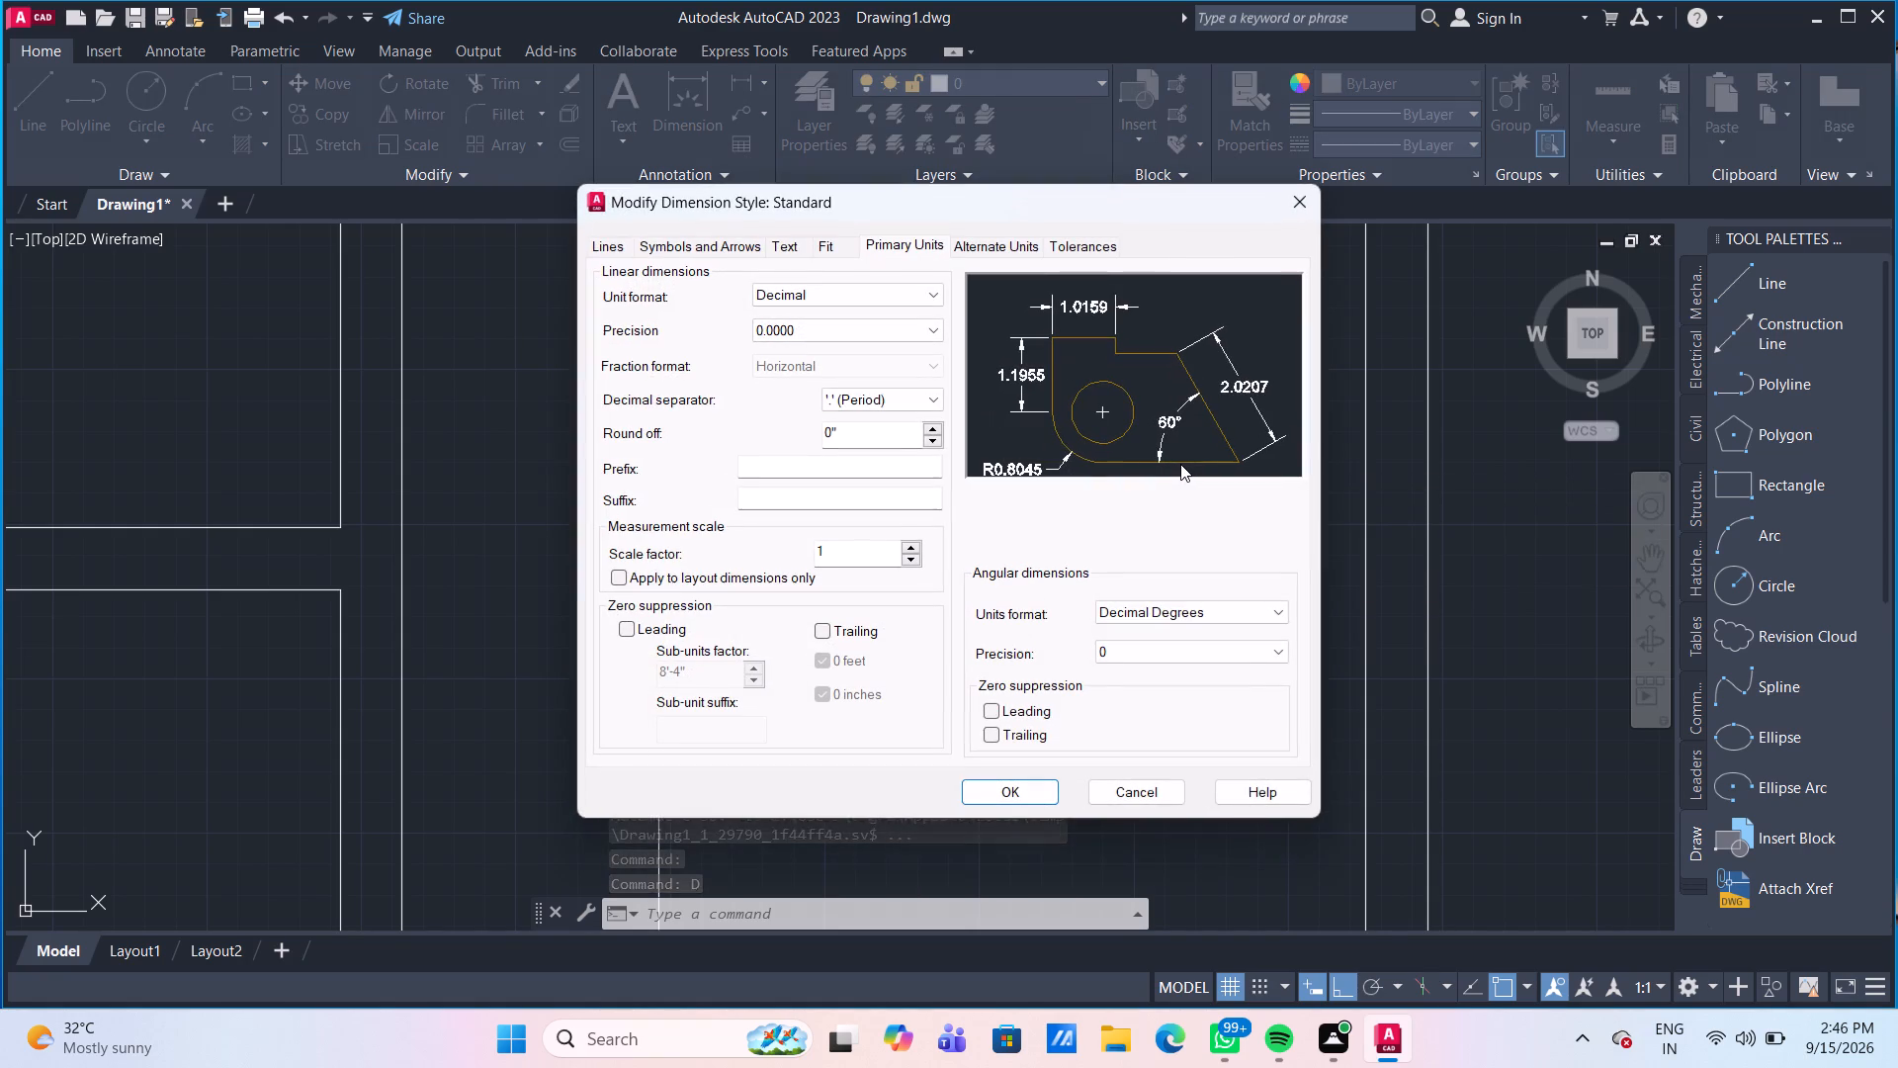
click(877, 293)
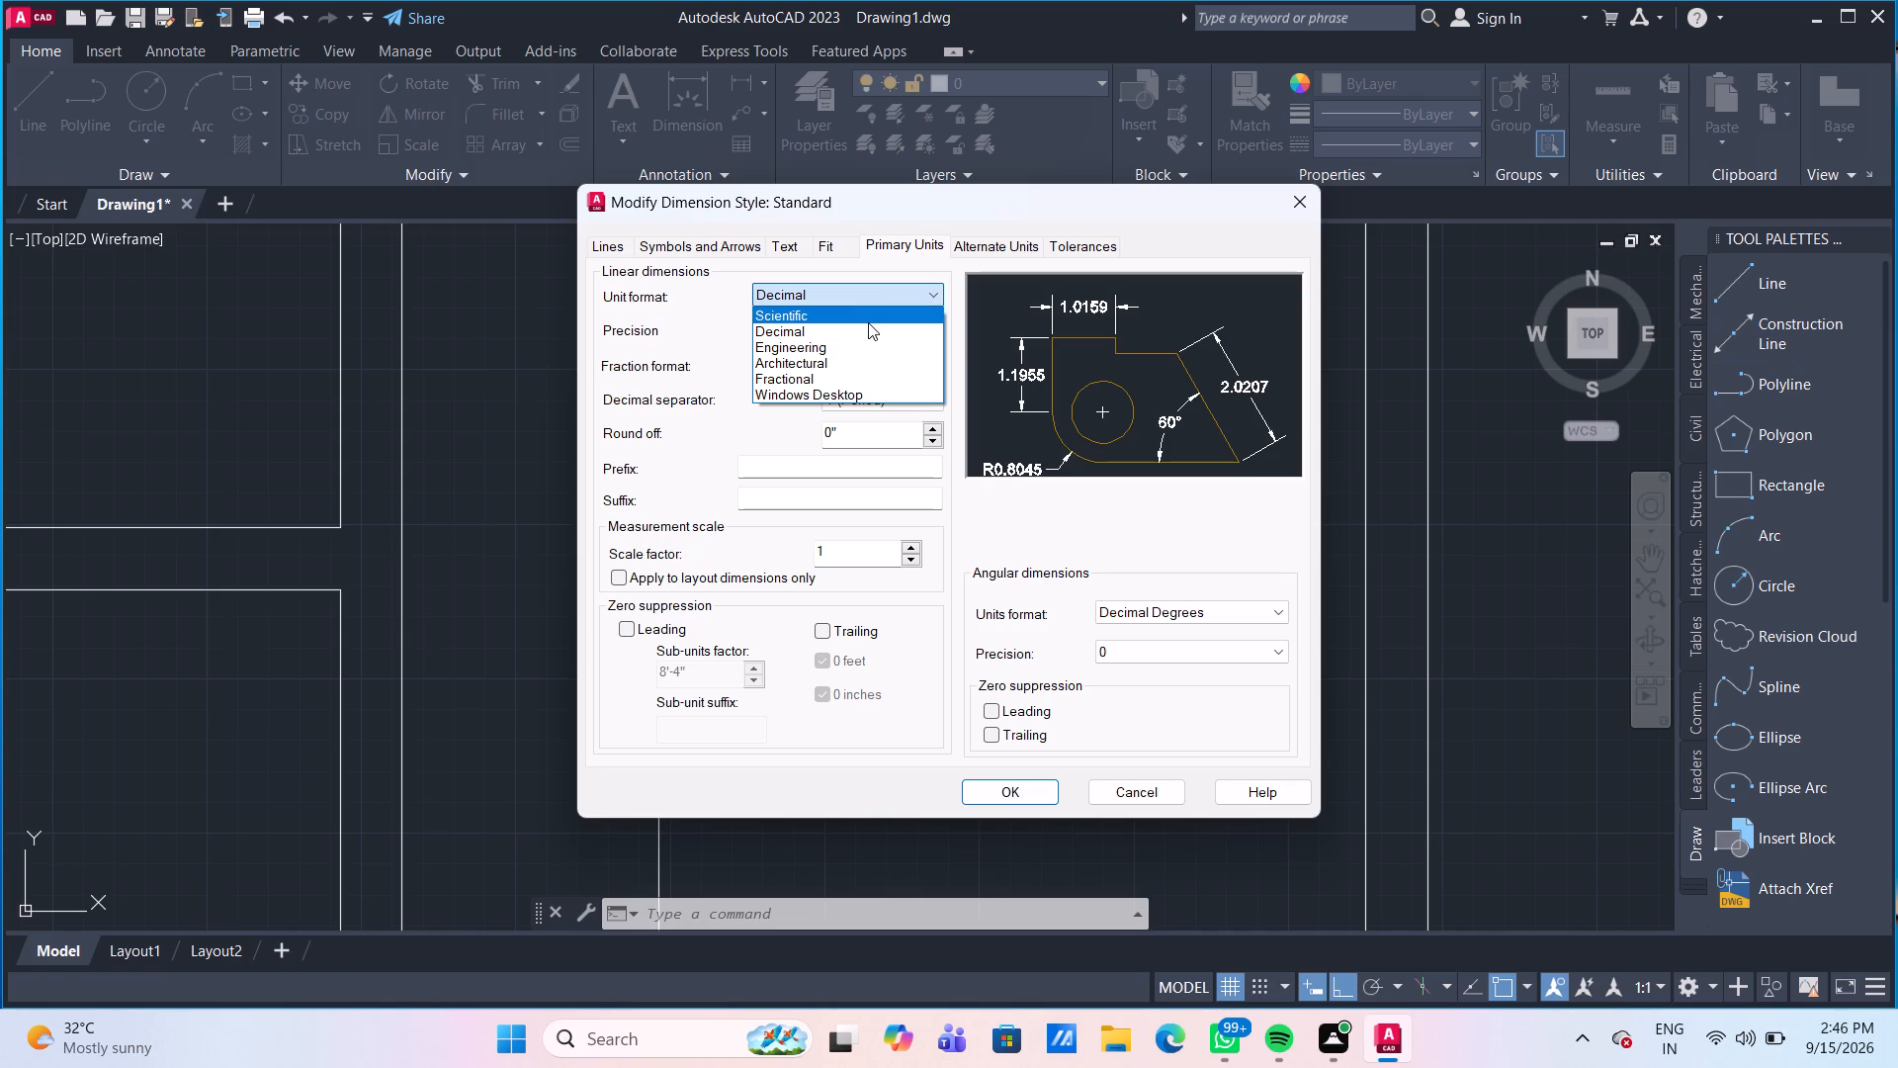
click(862, 354)
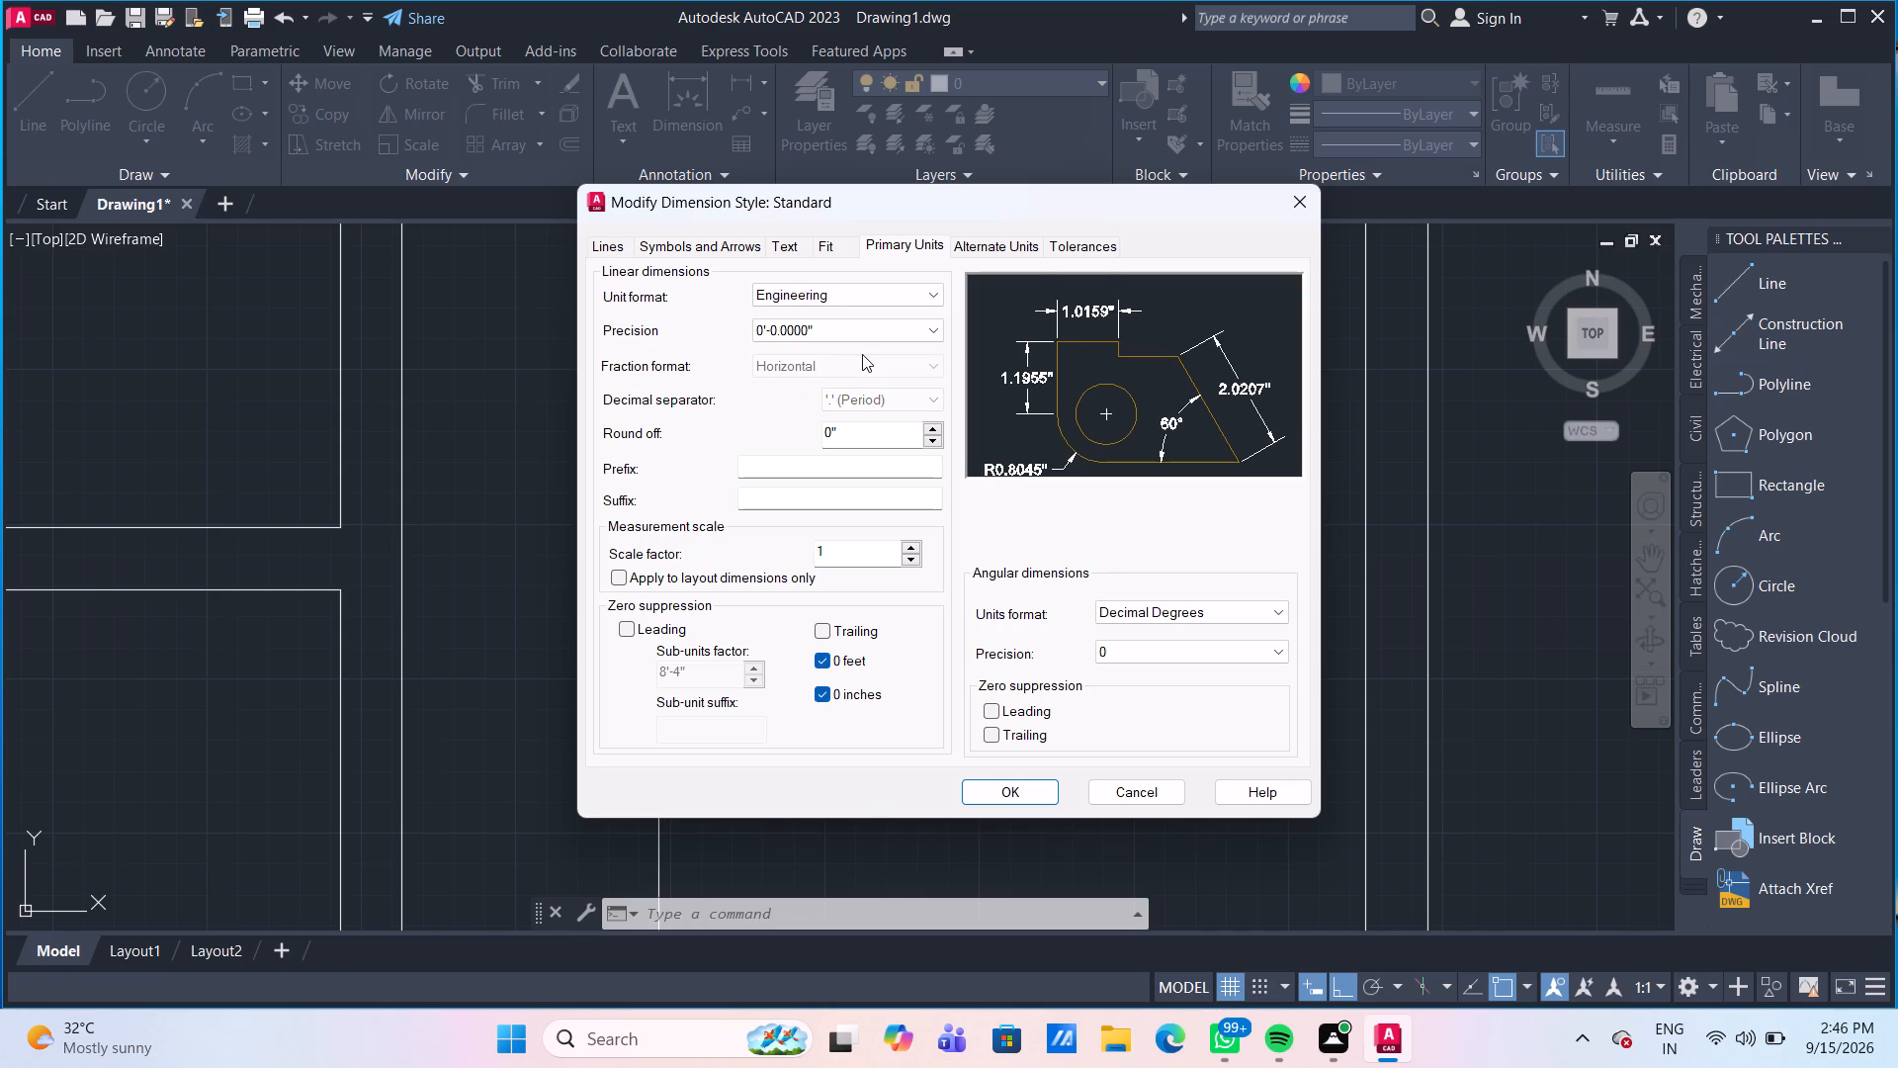
click(876, 327)
click(860, 351)
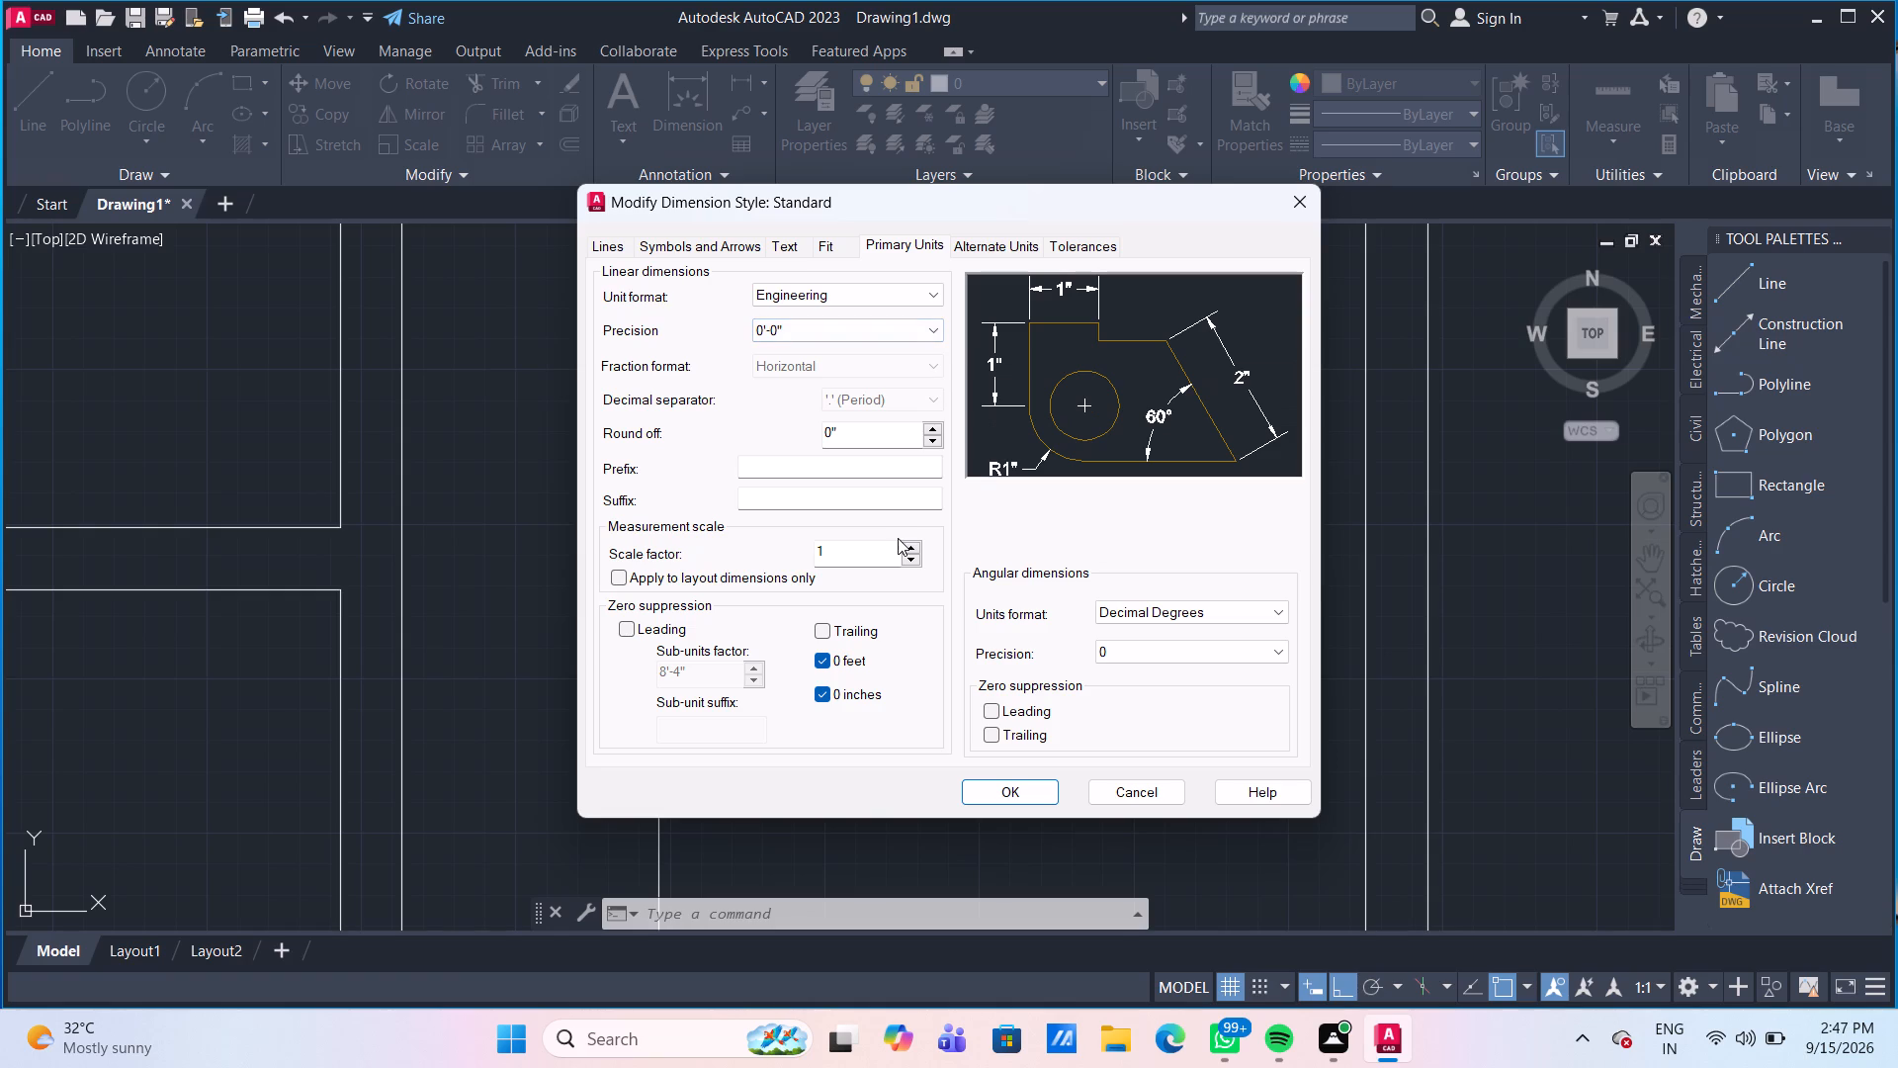
Set the Standard dimension style's text height to 5".
click(796, 249)
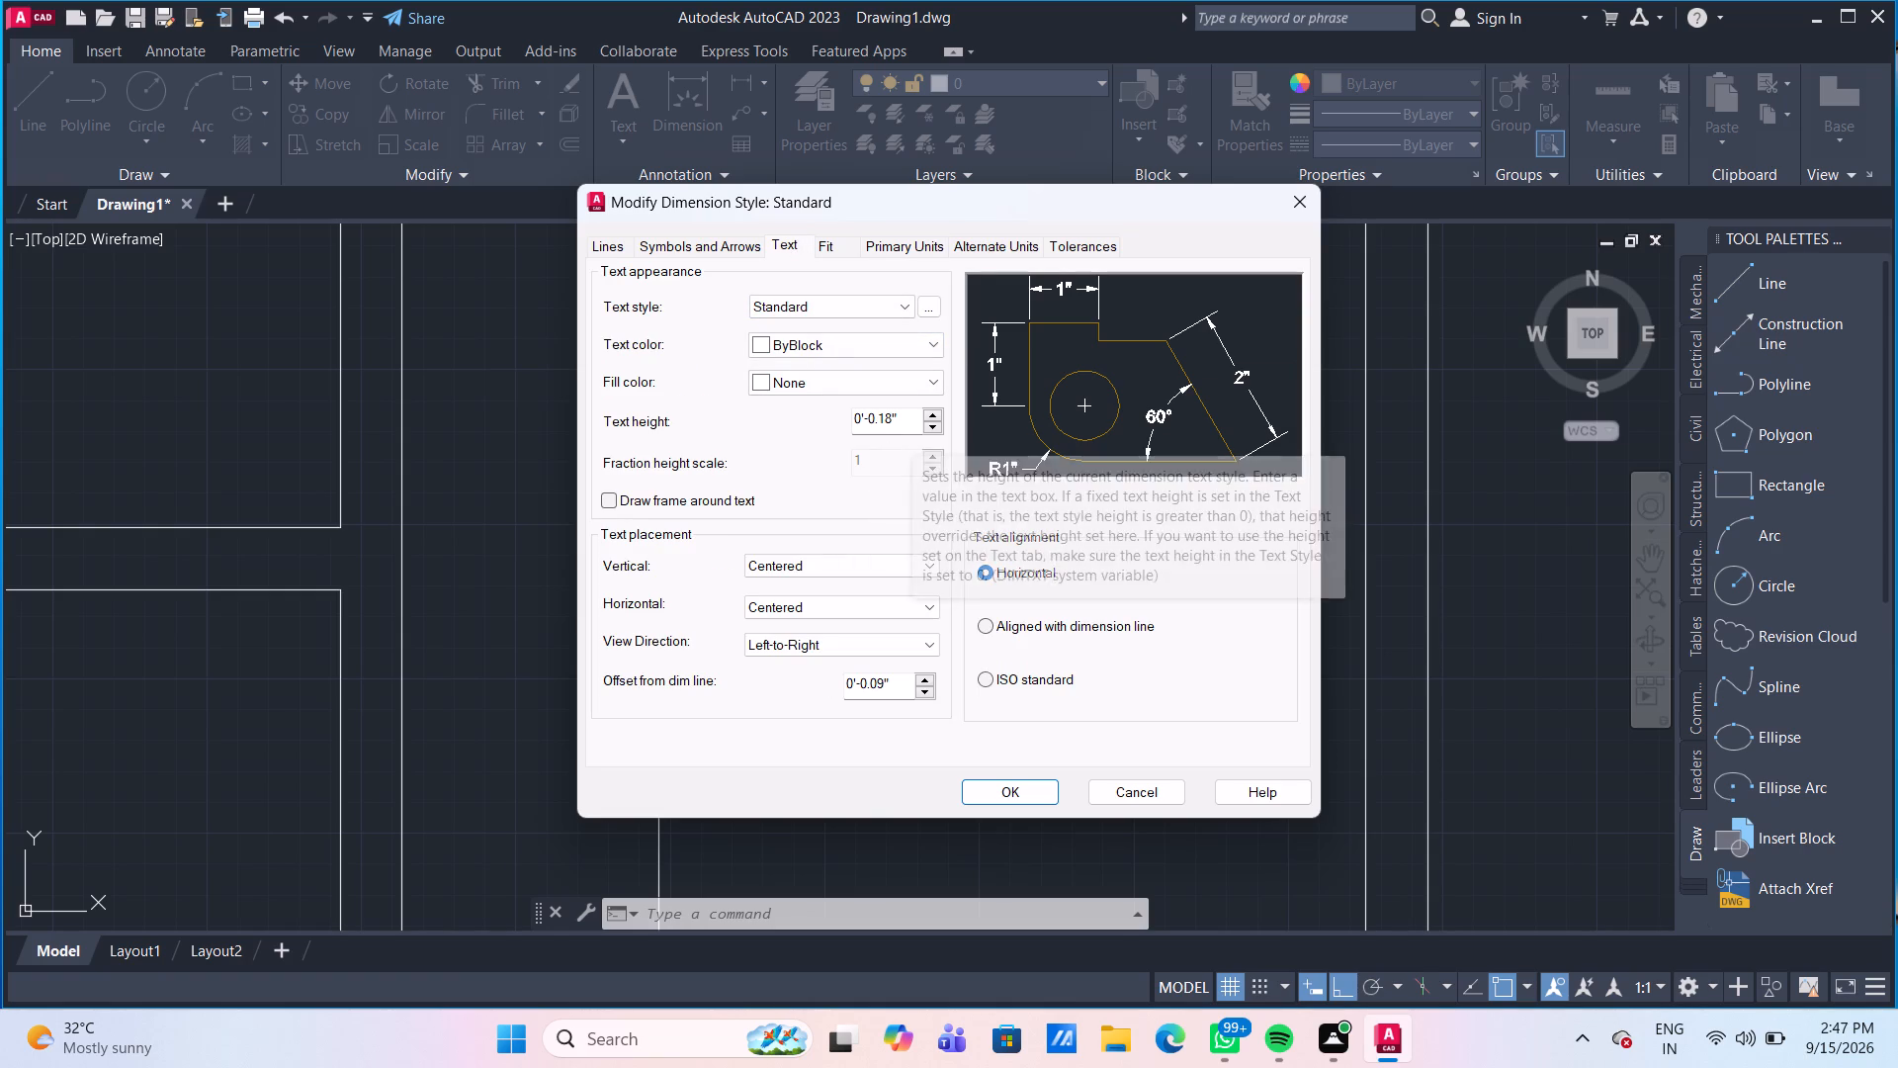
drag(906, 424, 805, 401)
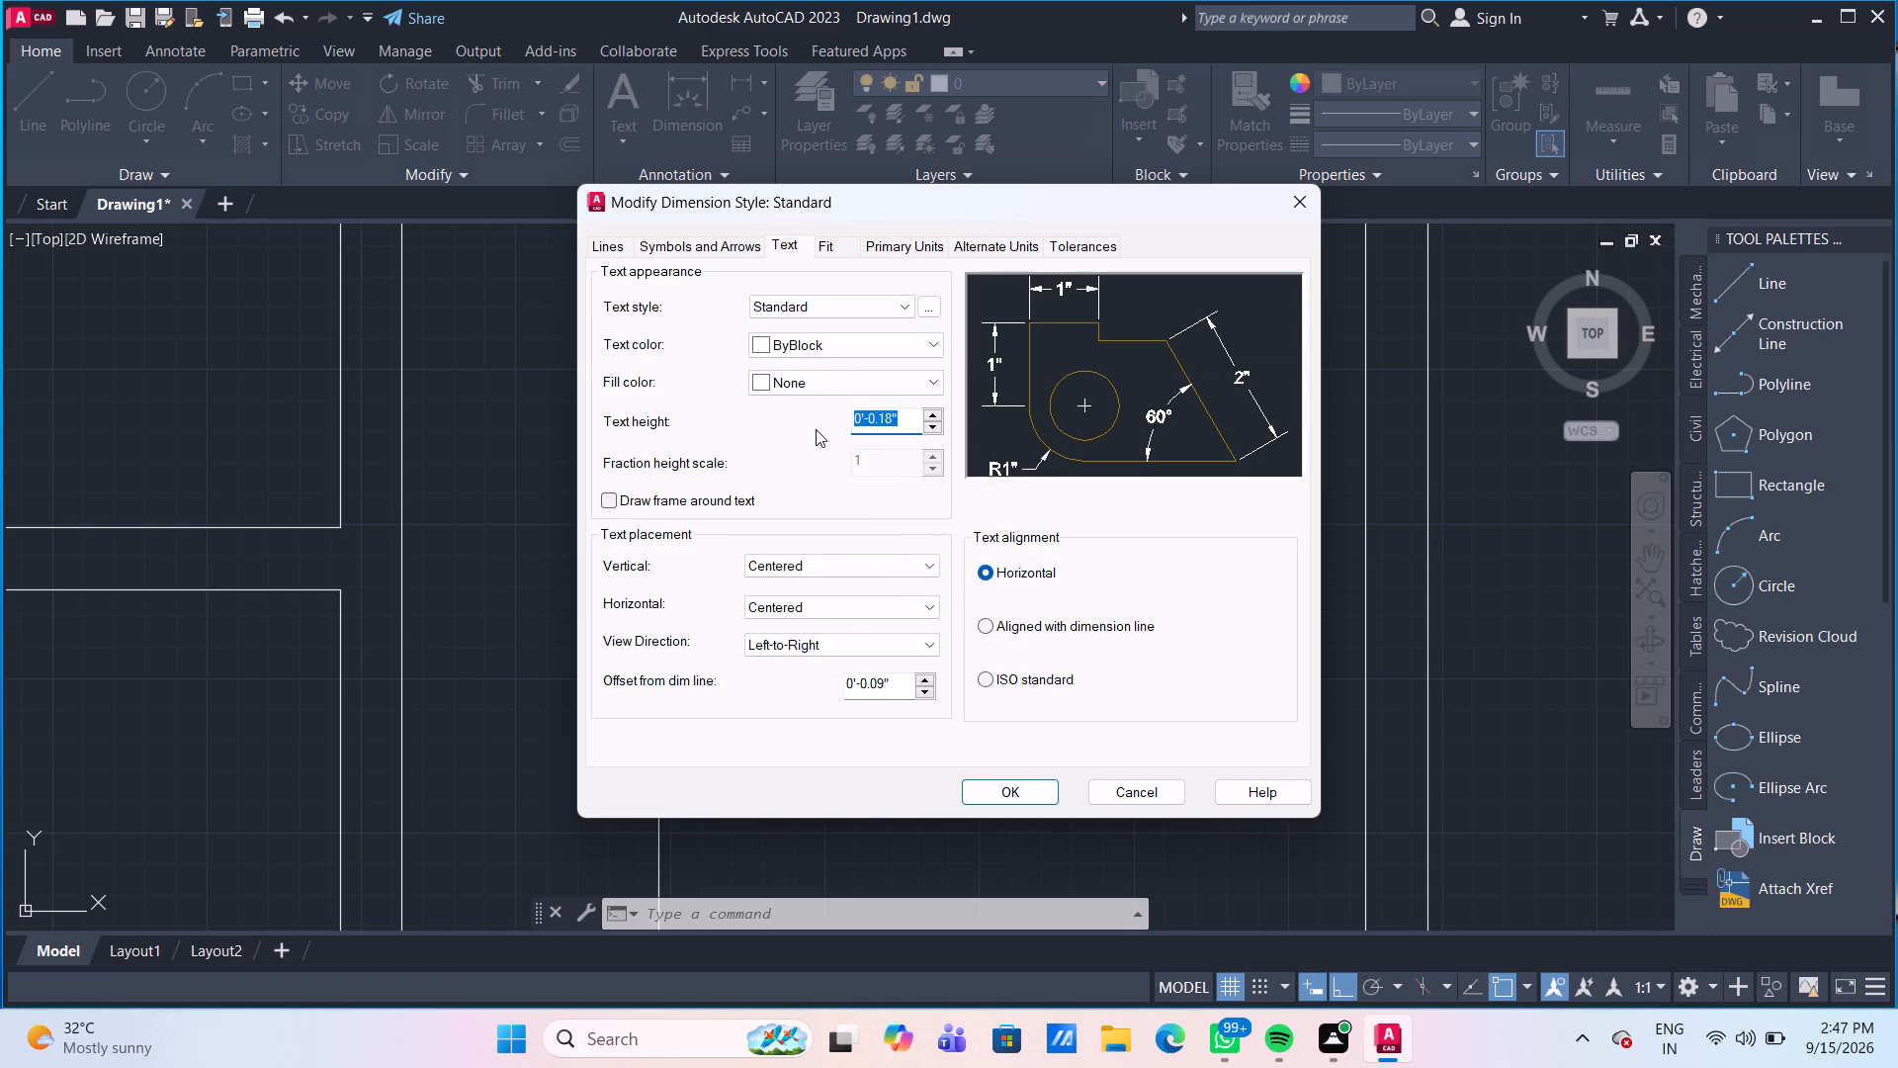
key(5)
key(shift+quotedbl)
key(Return)
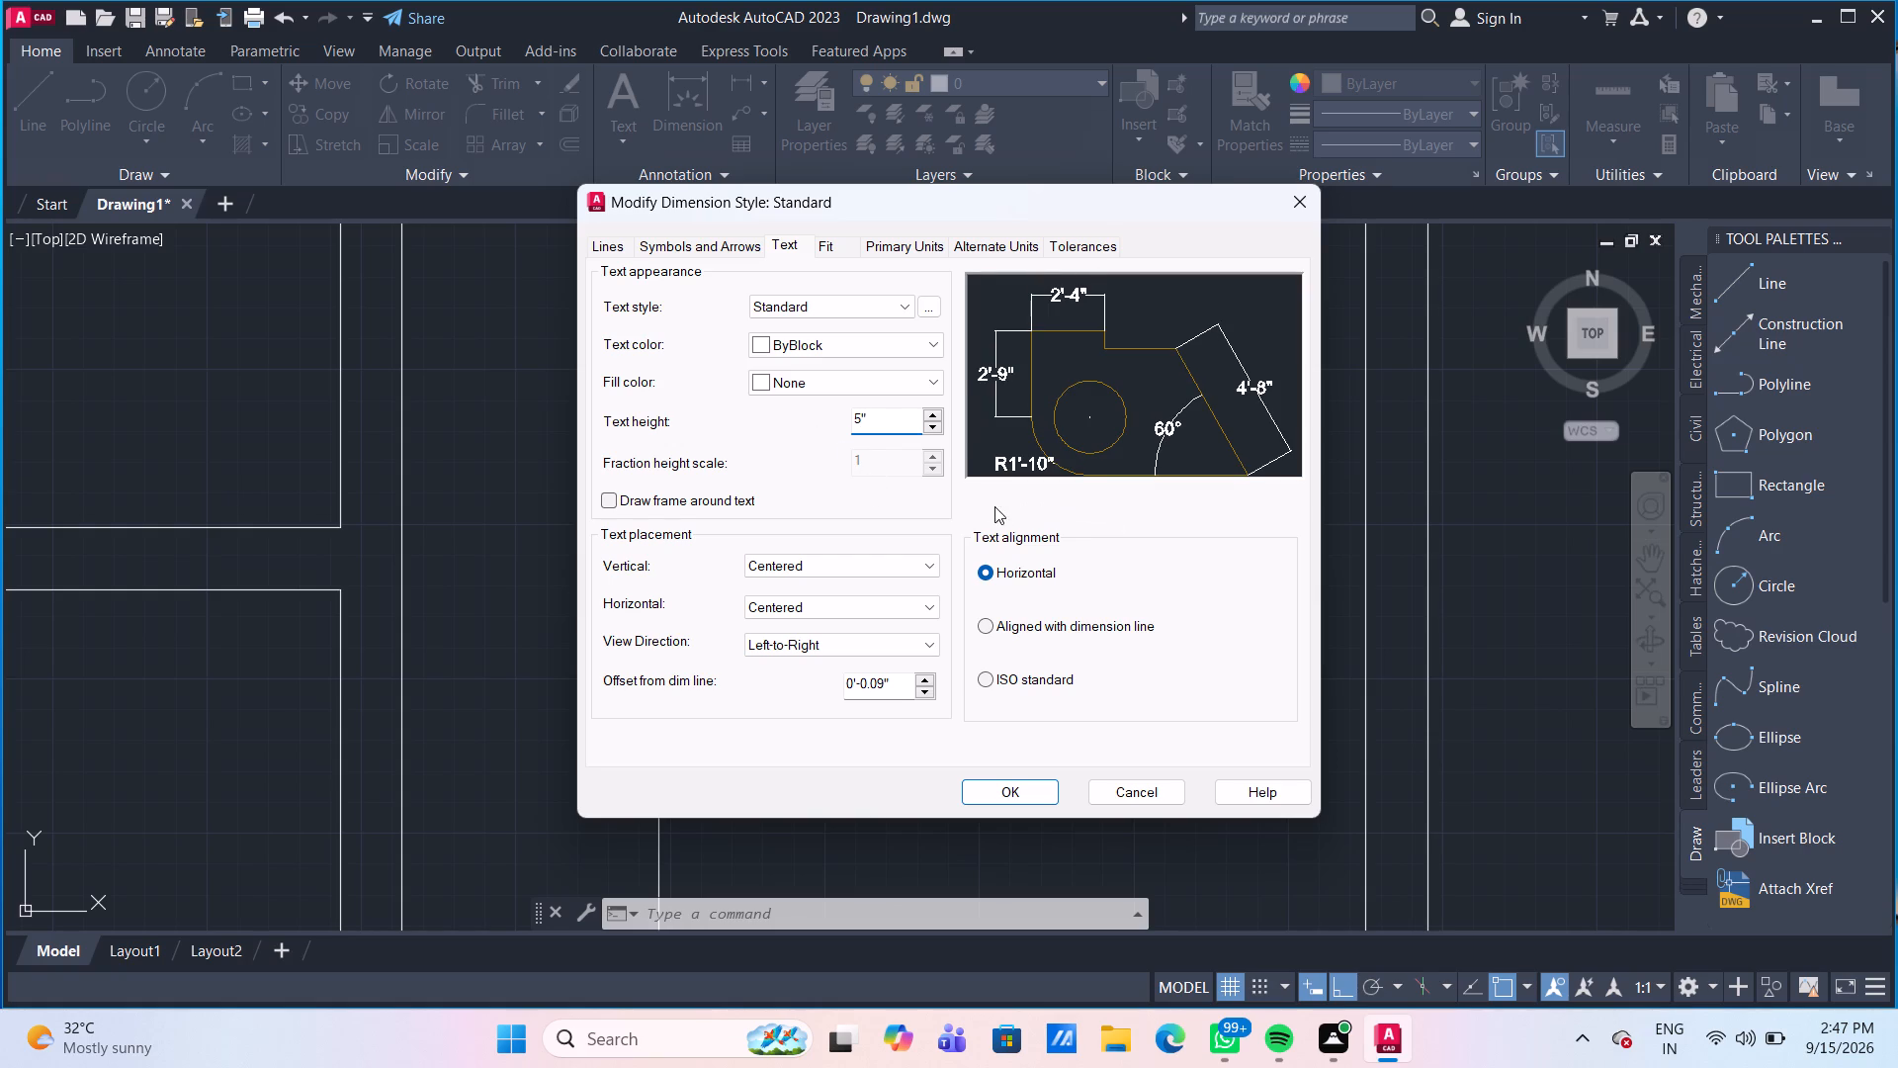
Set the dimension style's arrow size to 4" and its dimension break size to 2".
click(753, 251)
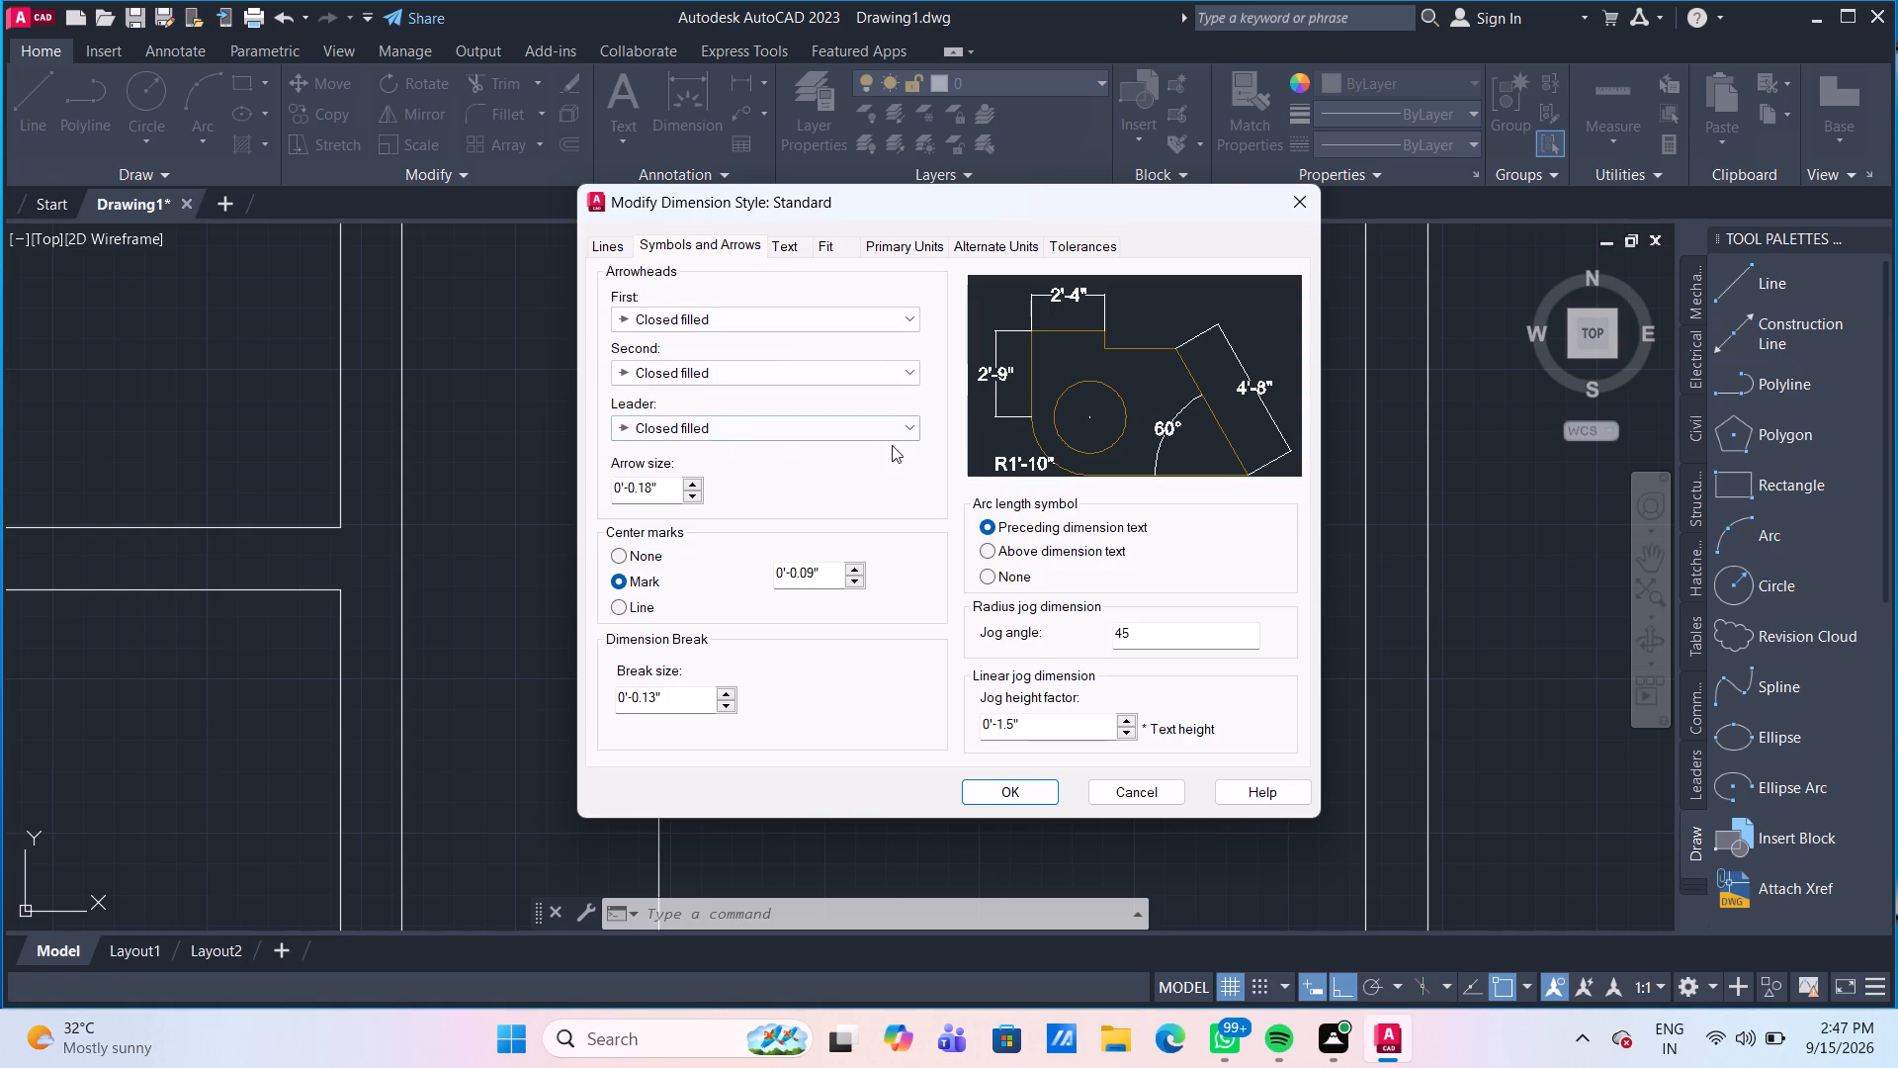
drag(655, 491, 565, 466)
text(4")
key(Return)
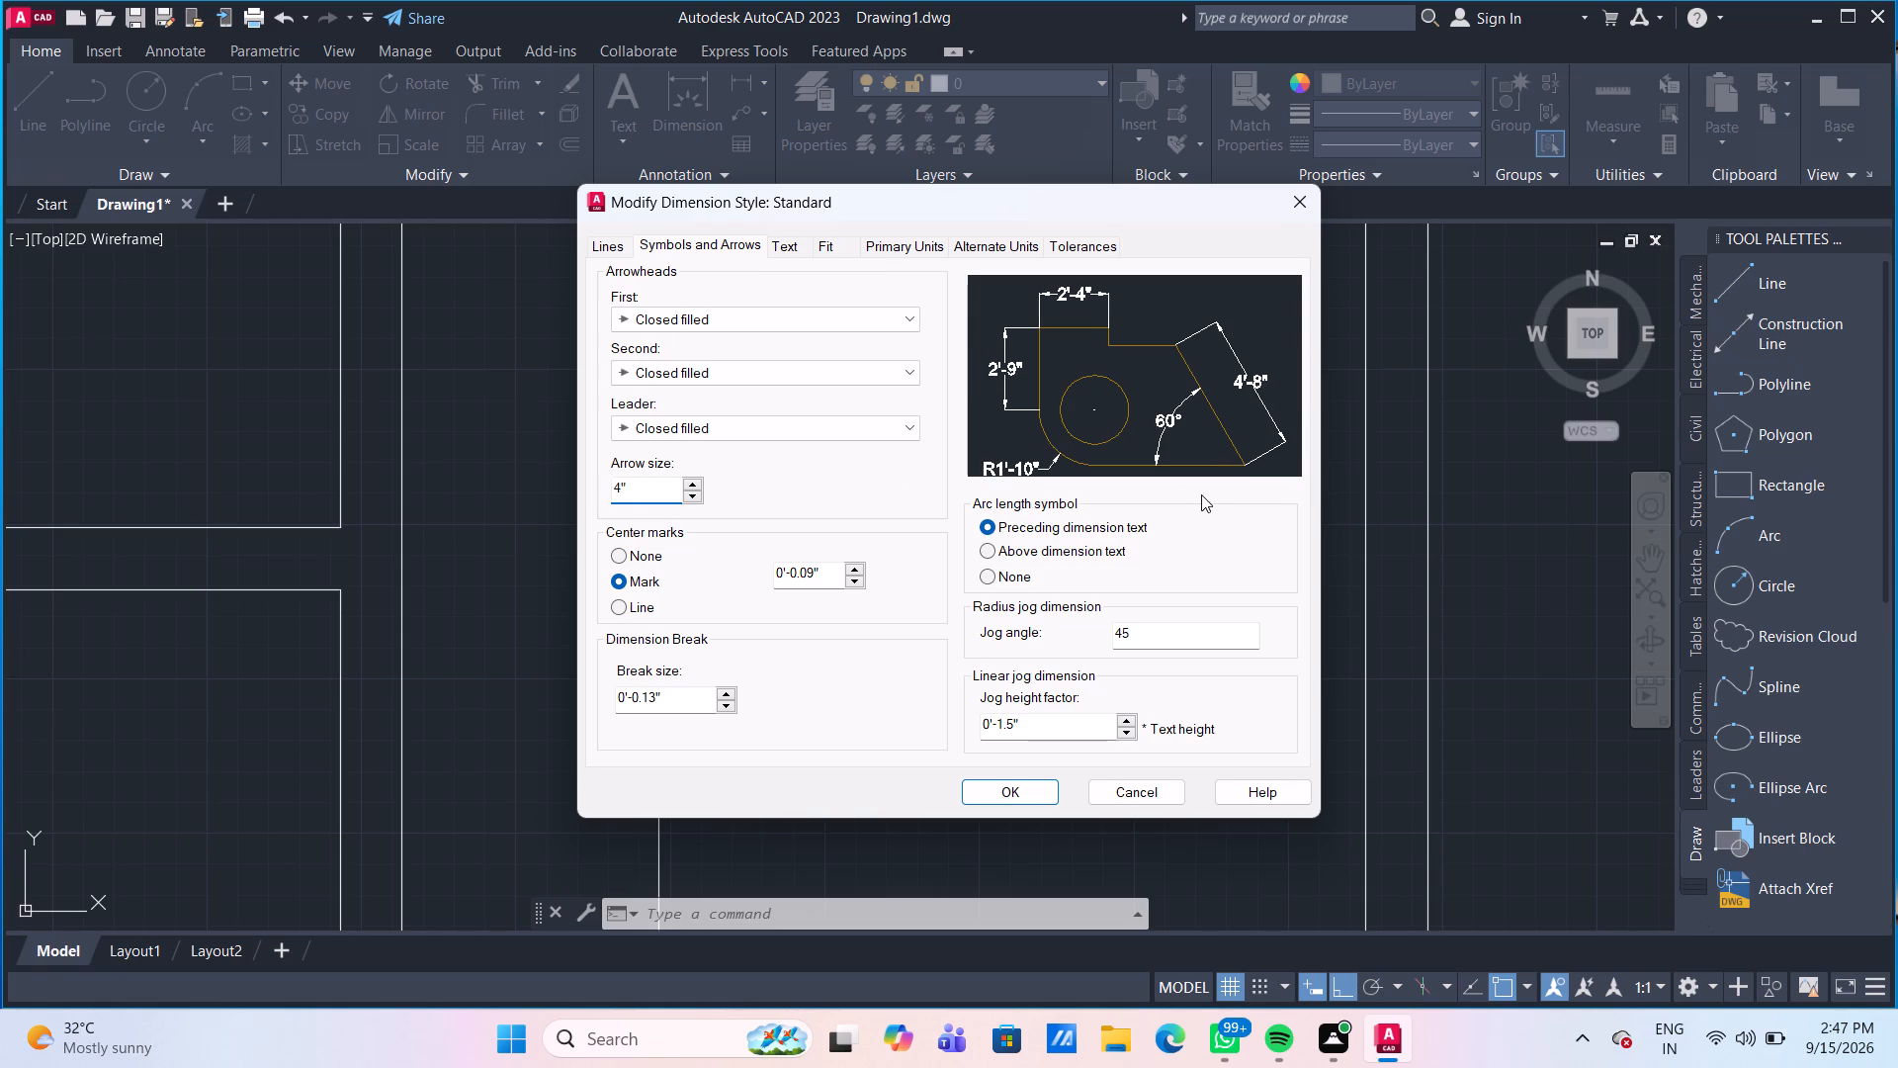
drag(671, 693, 619, 703)
drag(619, 703, 601, 698)
key(2)
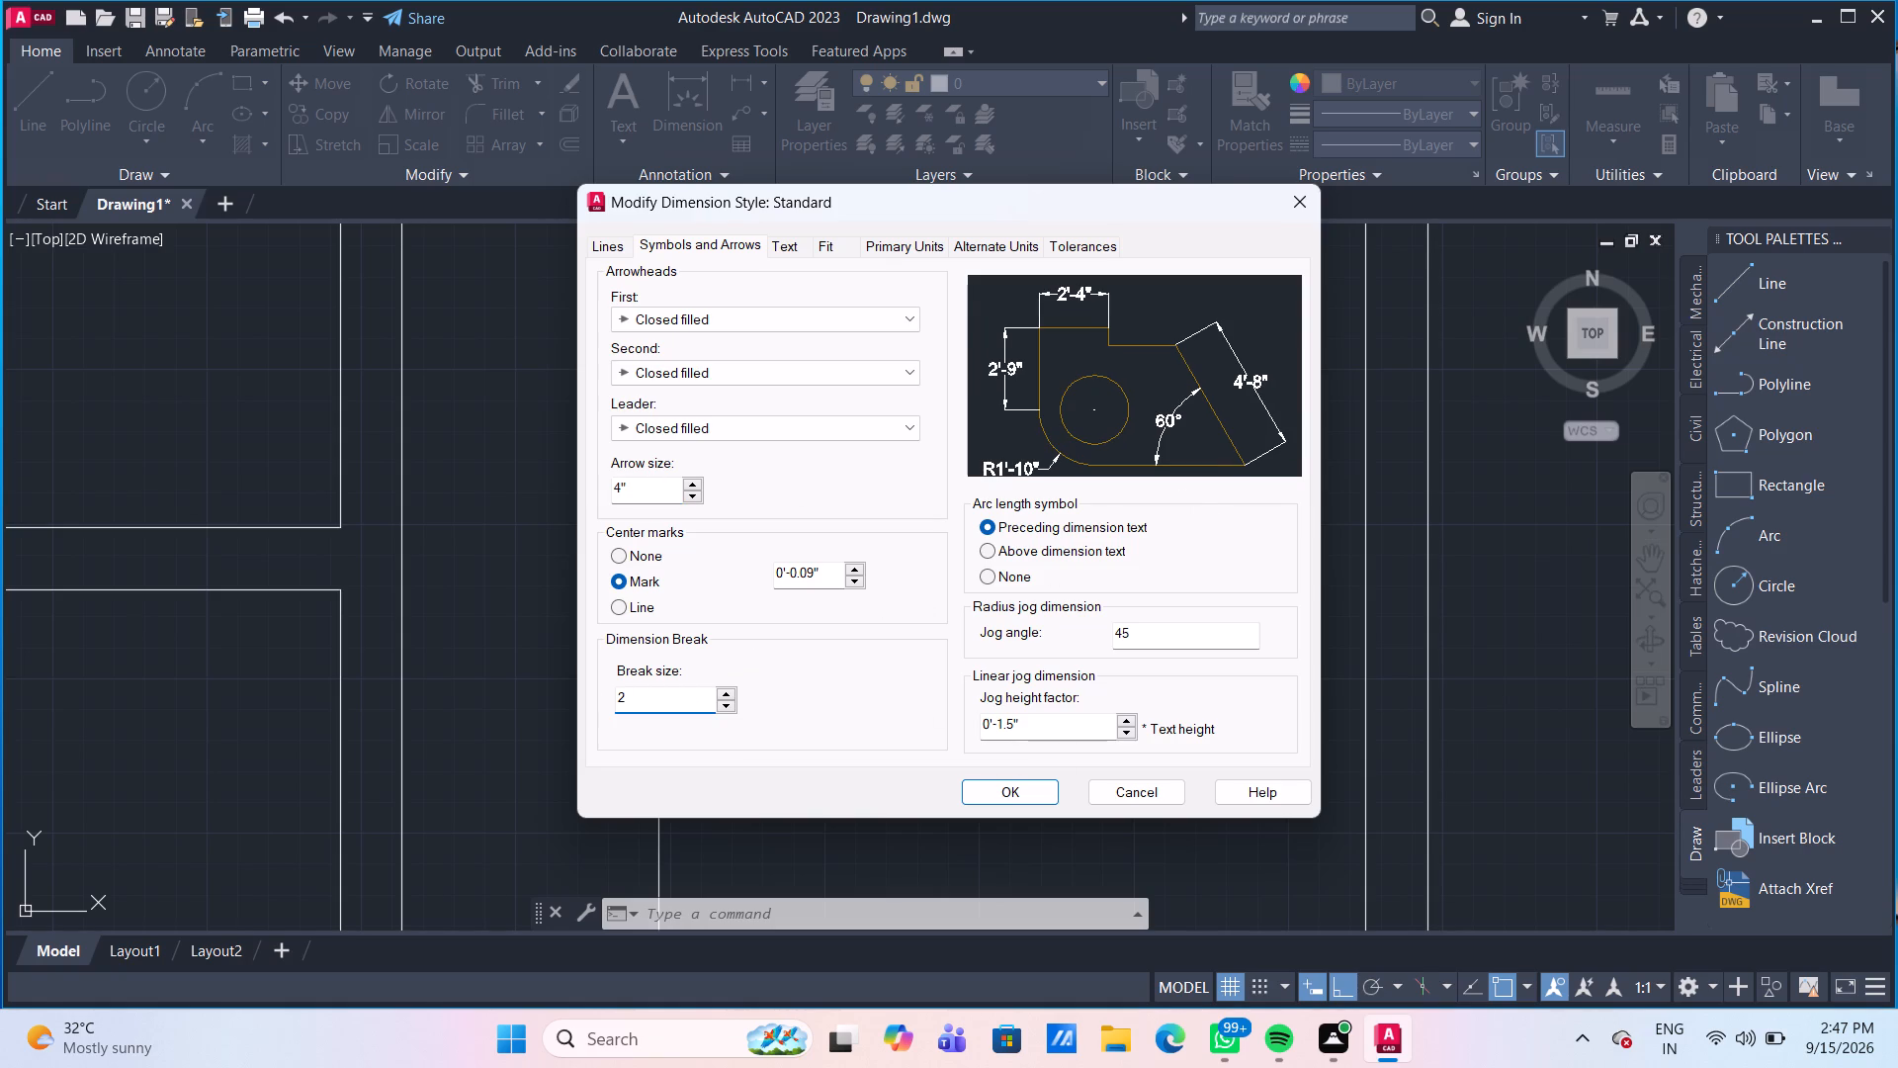
key(shift+quotedbl)
Set the dimension style's center mark size to 2" and its linear jog height factor to 2".
drag(823, 576, 755, 576)
drag(755, 576, 753, 576)
text(2")
key(Return)
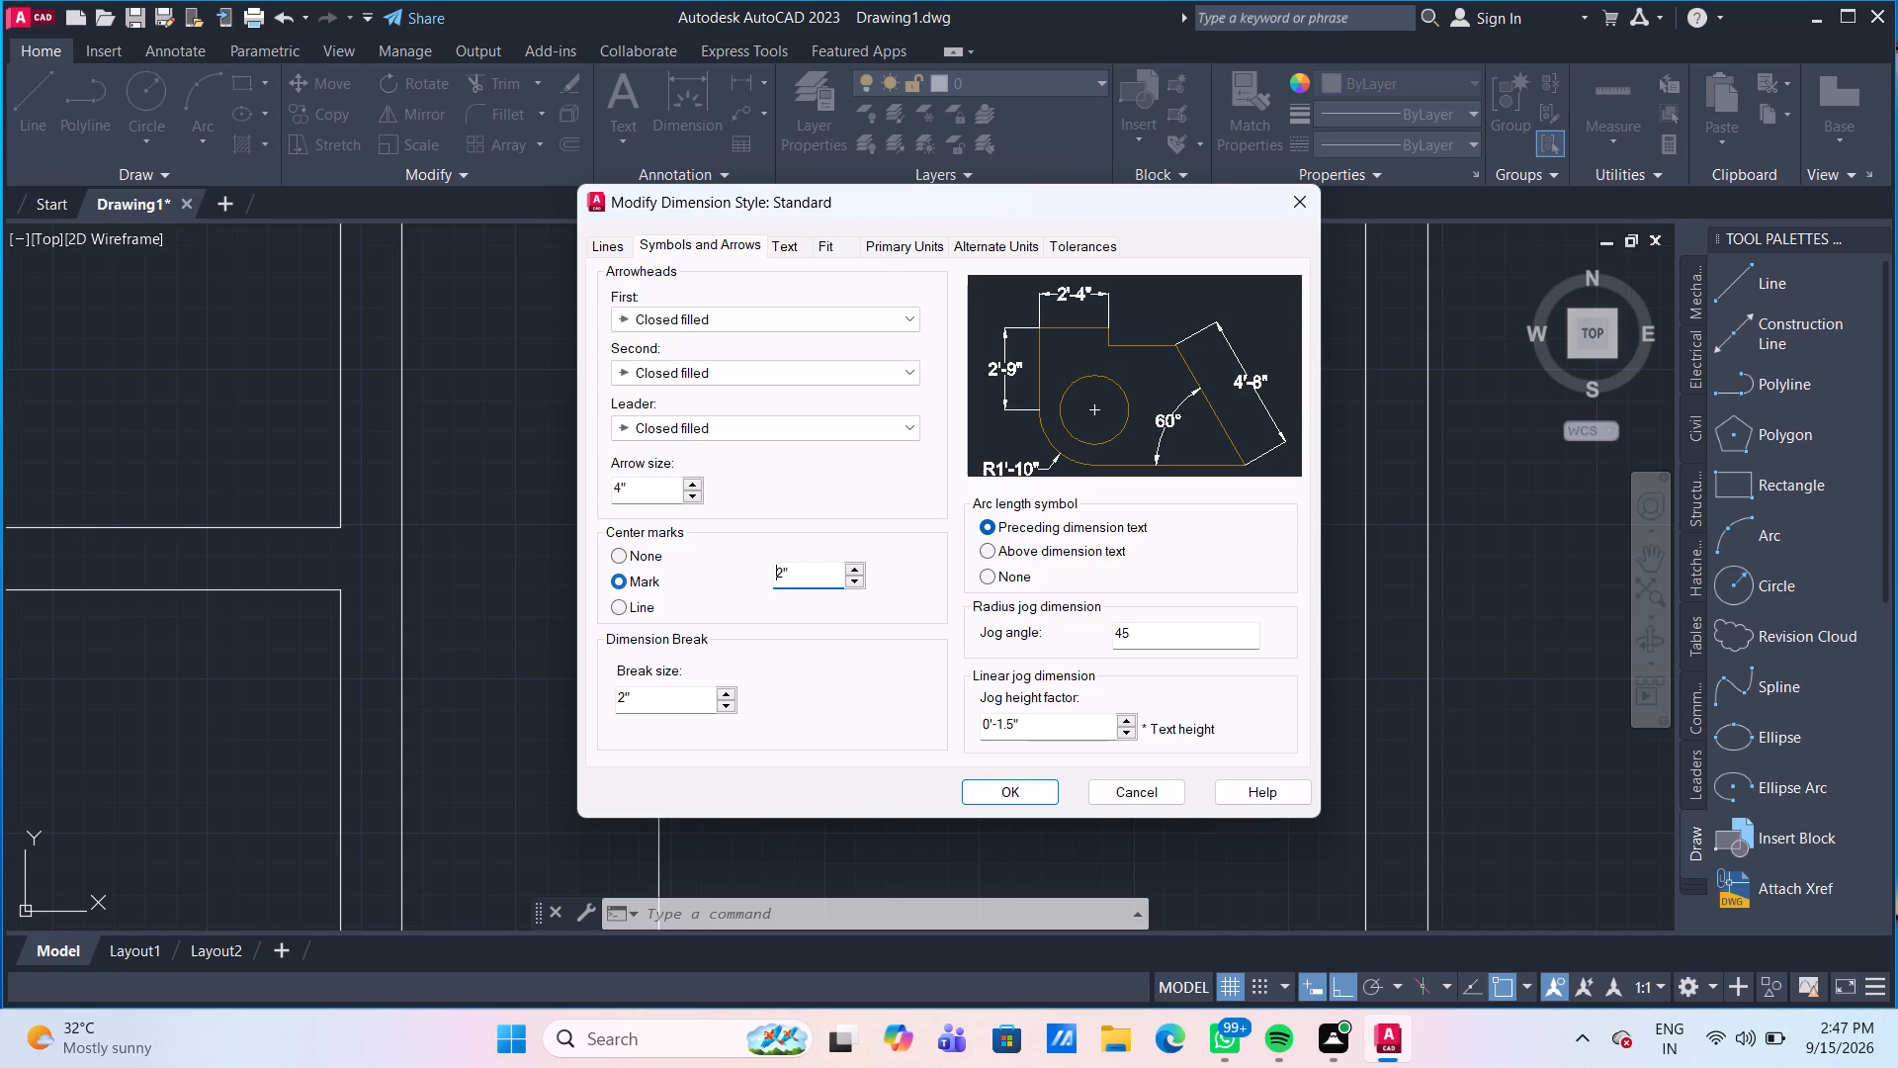
drag(1050, 717, 1013, 730)
drag(1013, 730, 968, 732)
text(2")
key(Return)
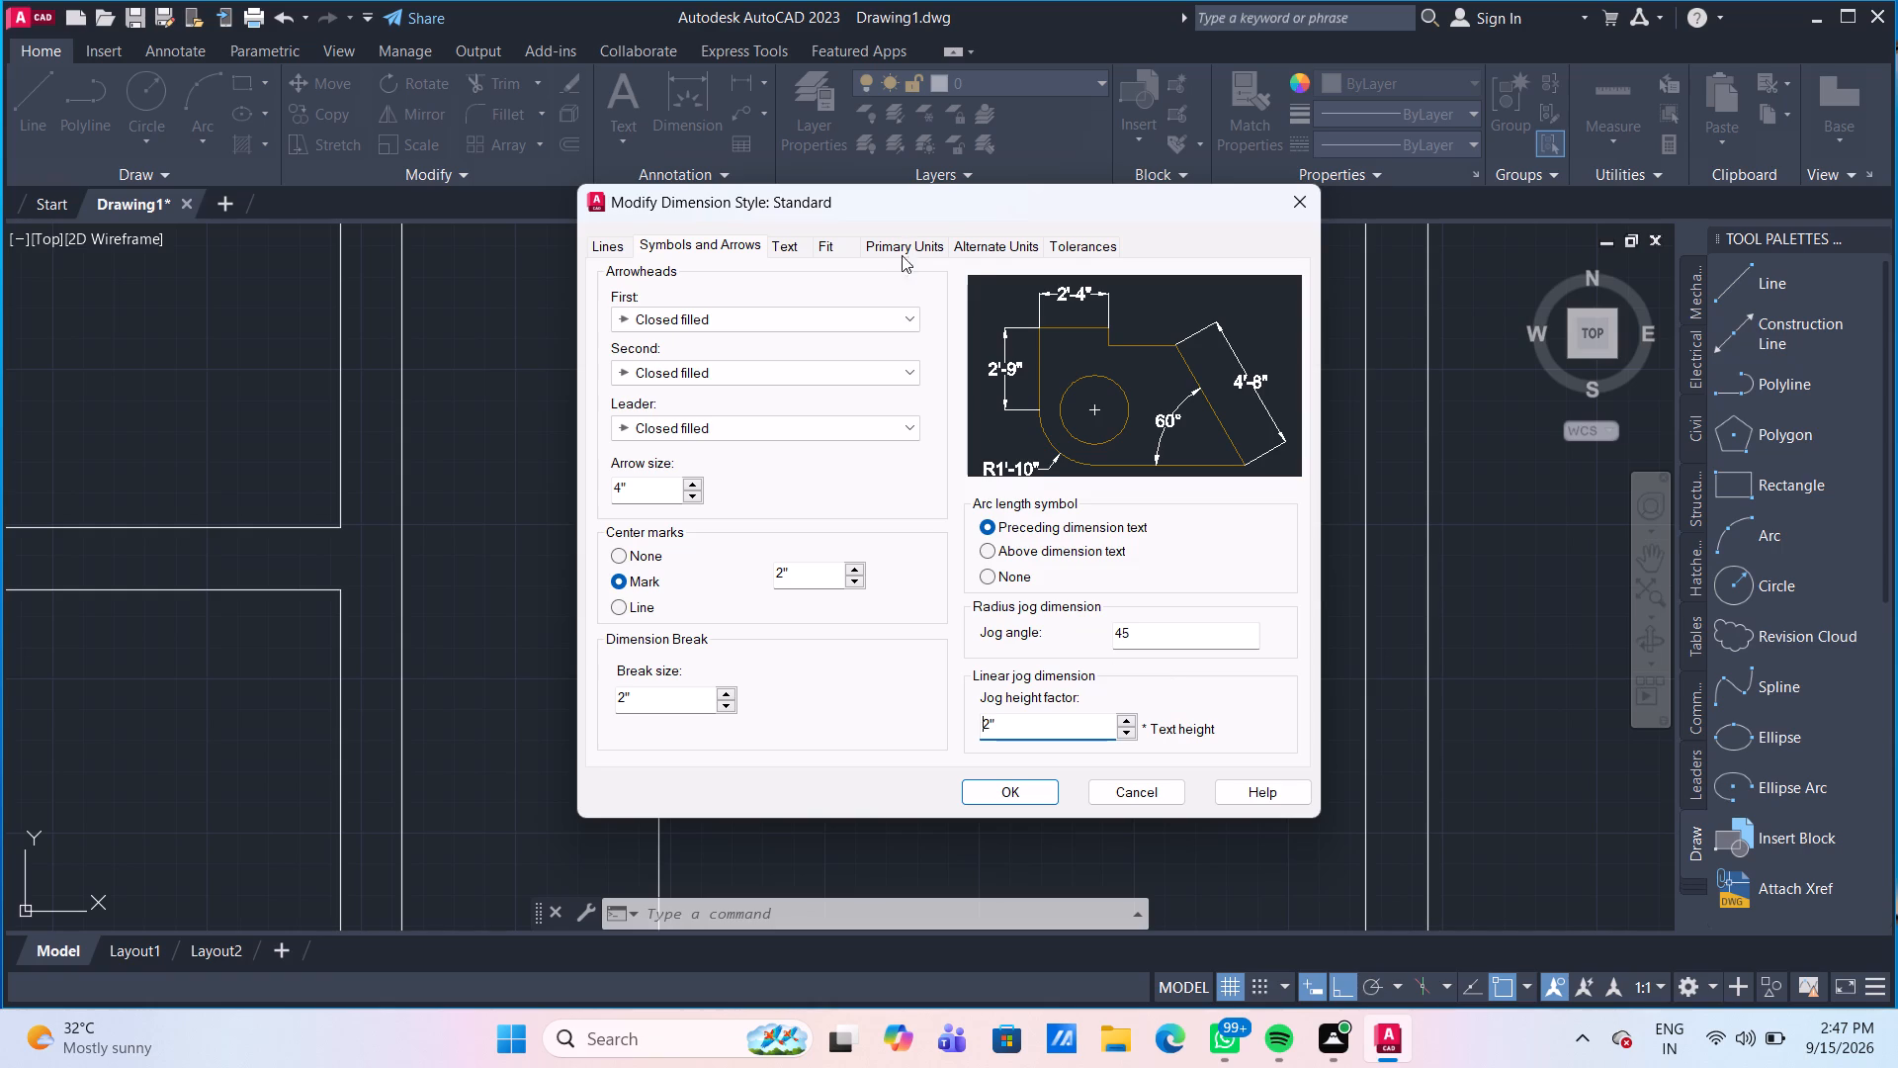
Set the Standard dimension style's extension line offset from origin to 2".
click(907, 244)
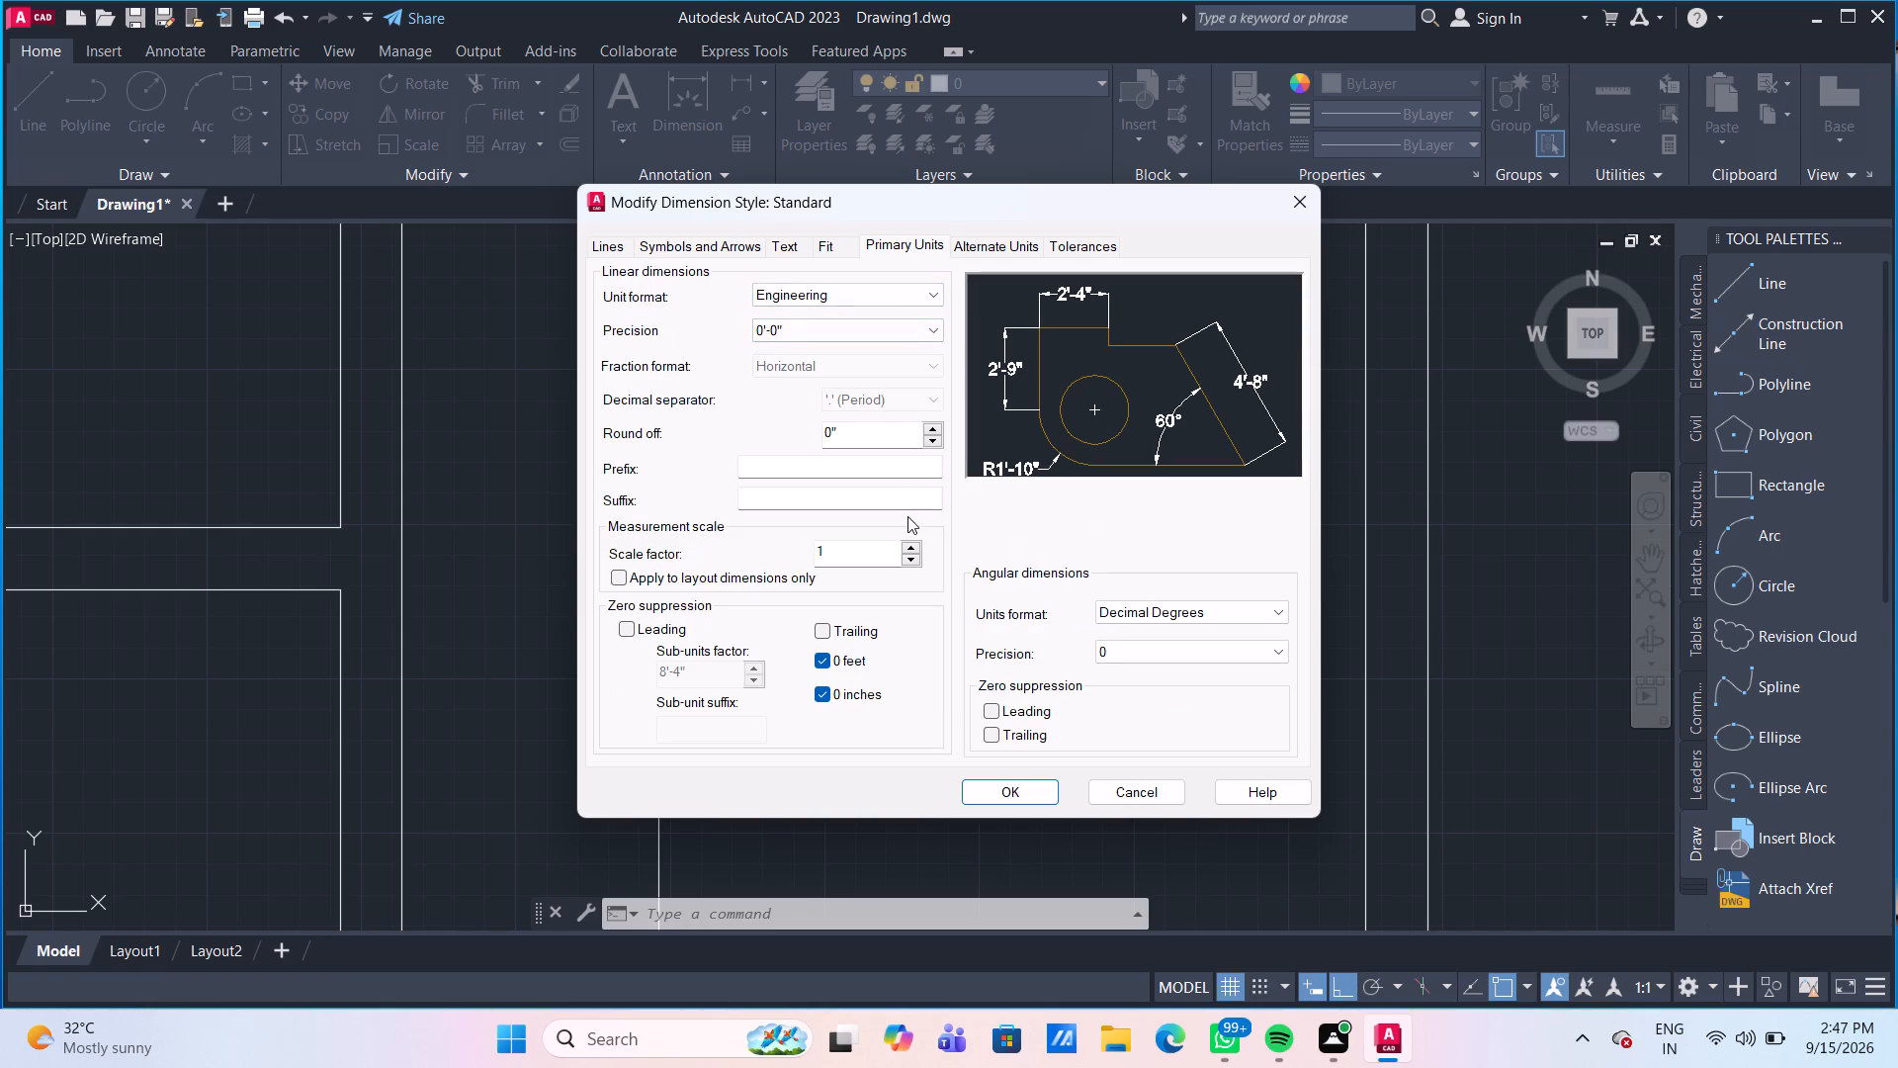
click(792, 251)
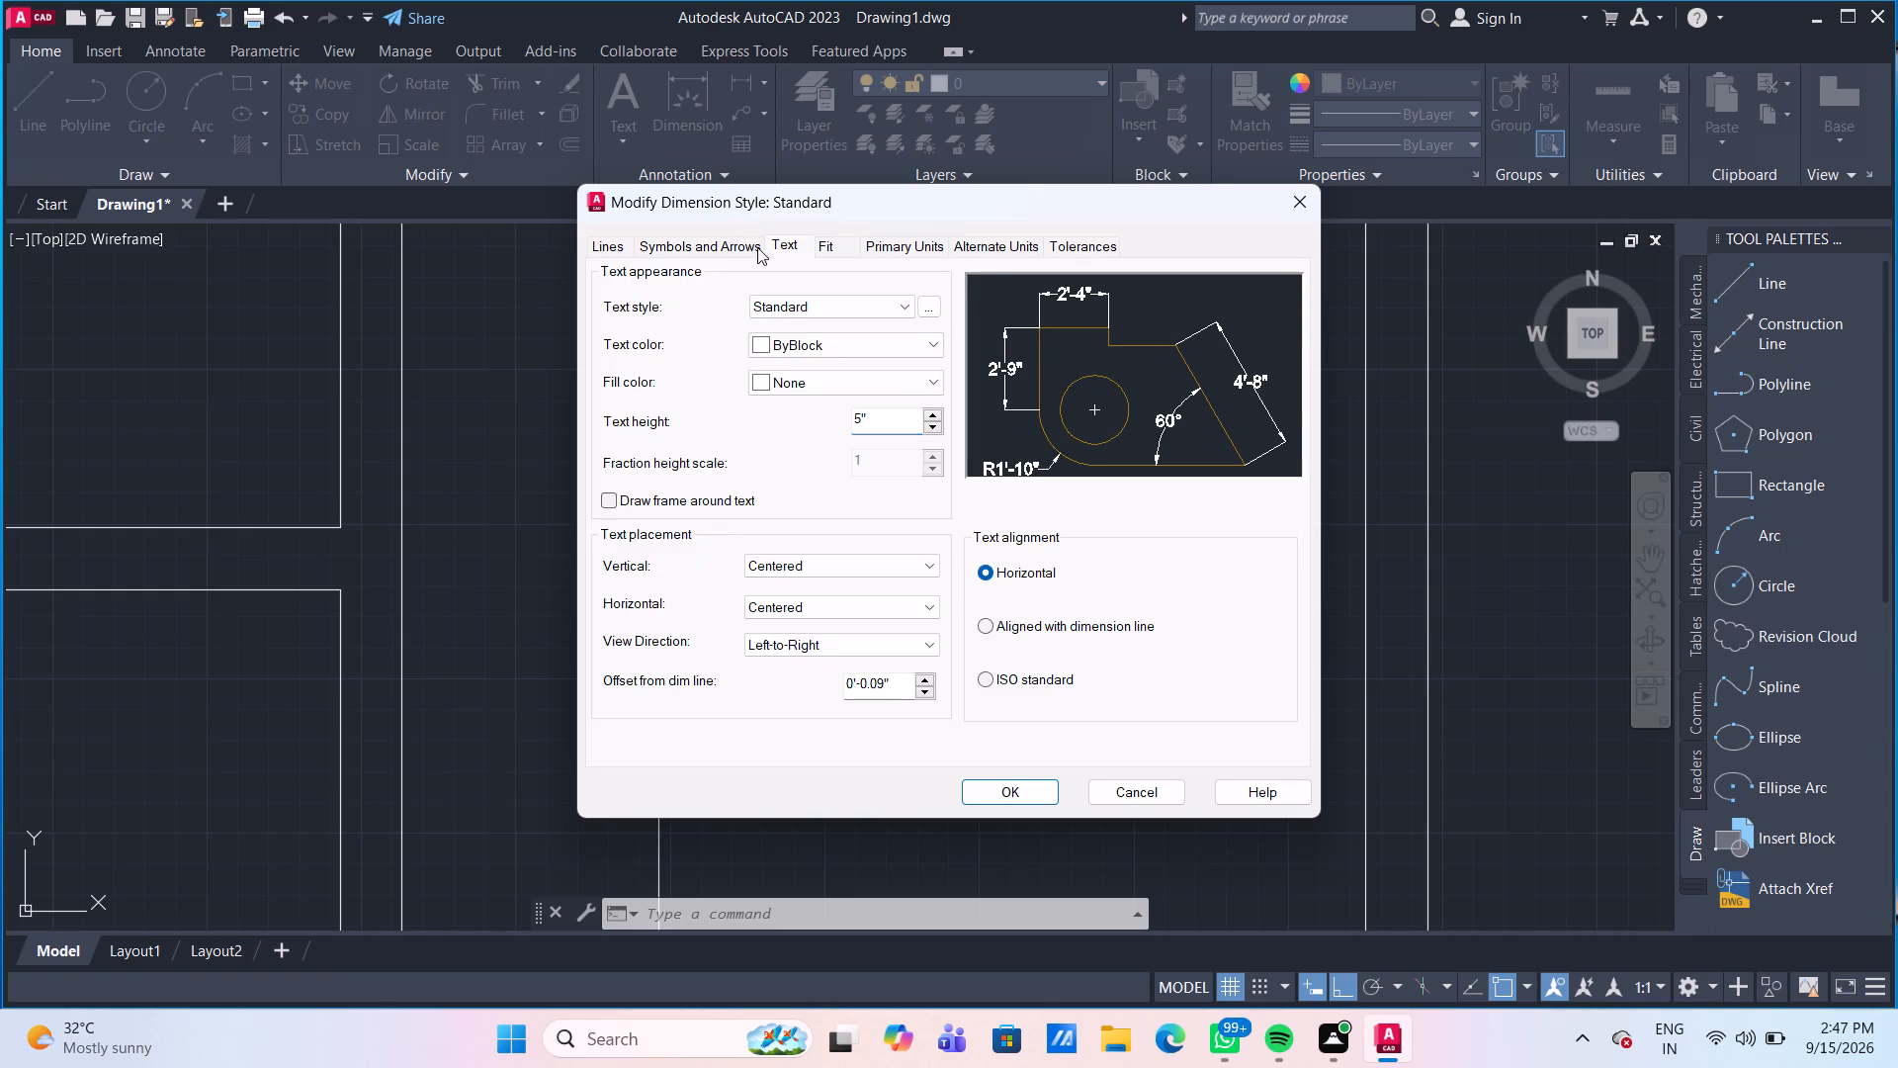
click(731, 248)
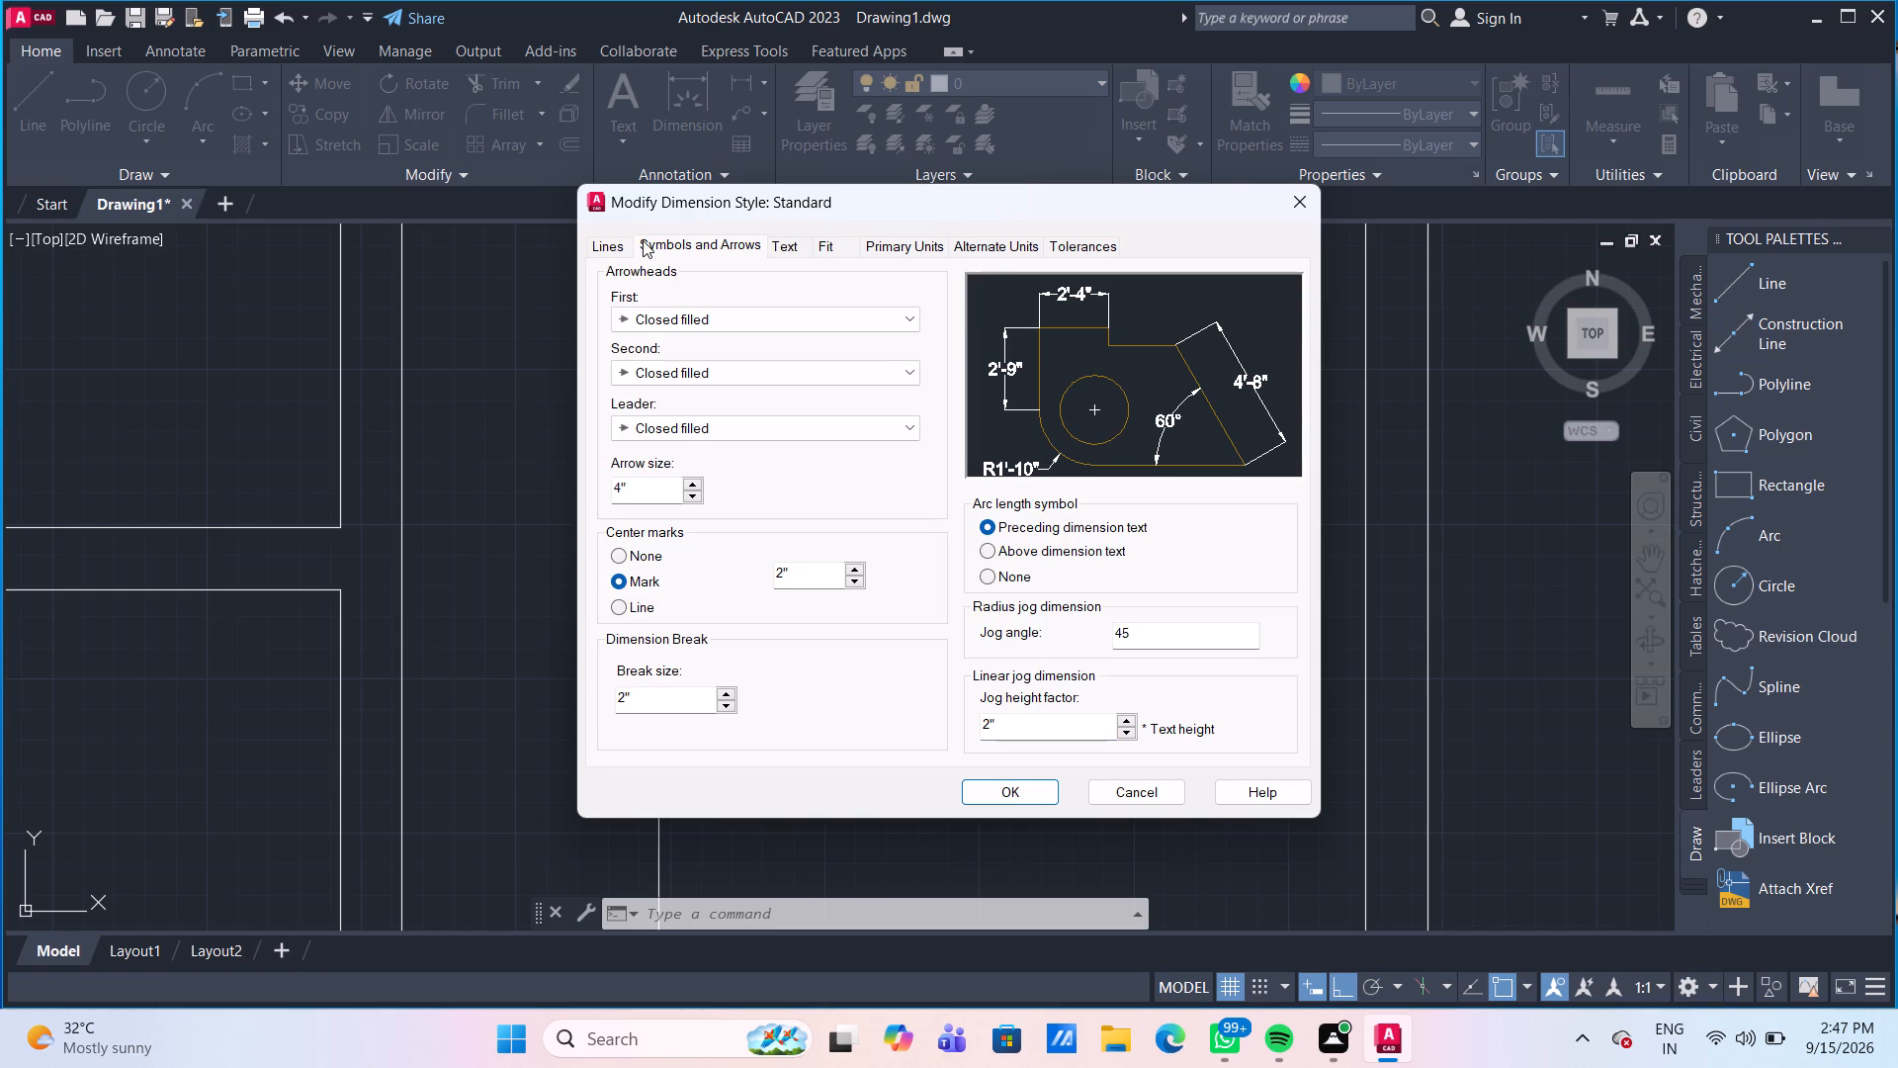
click(621, 247)
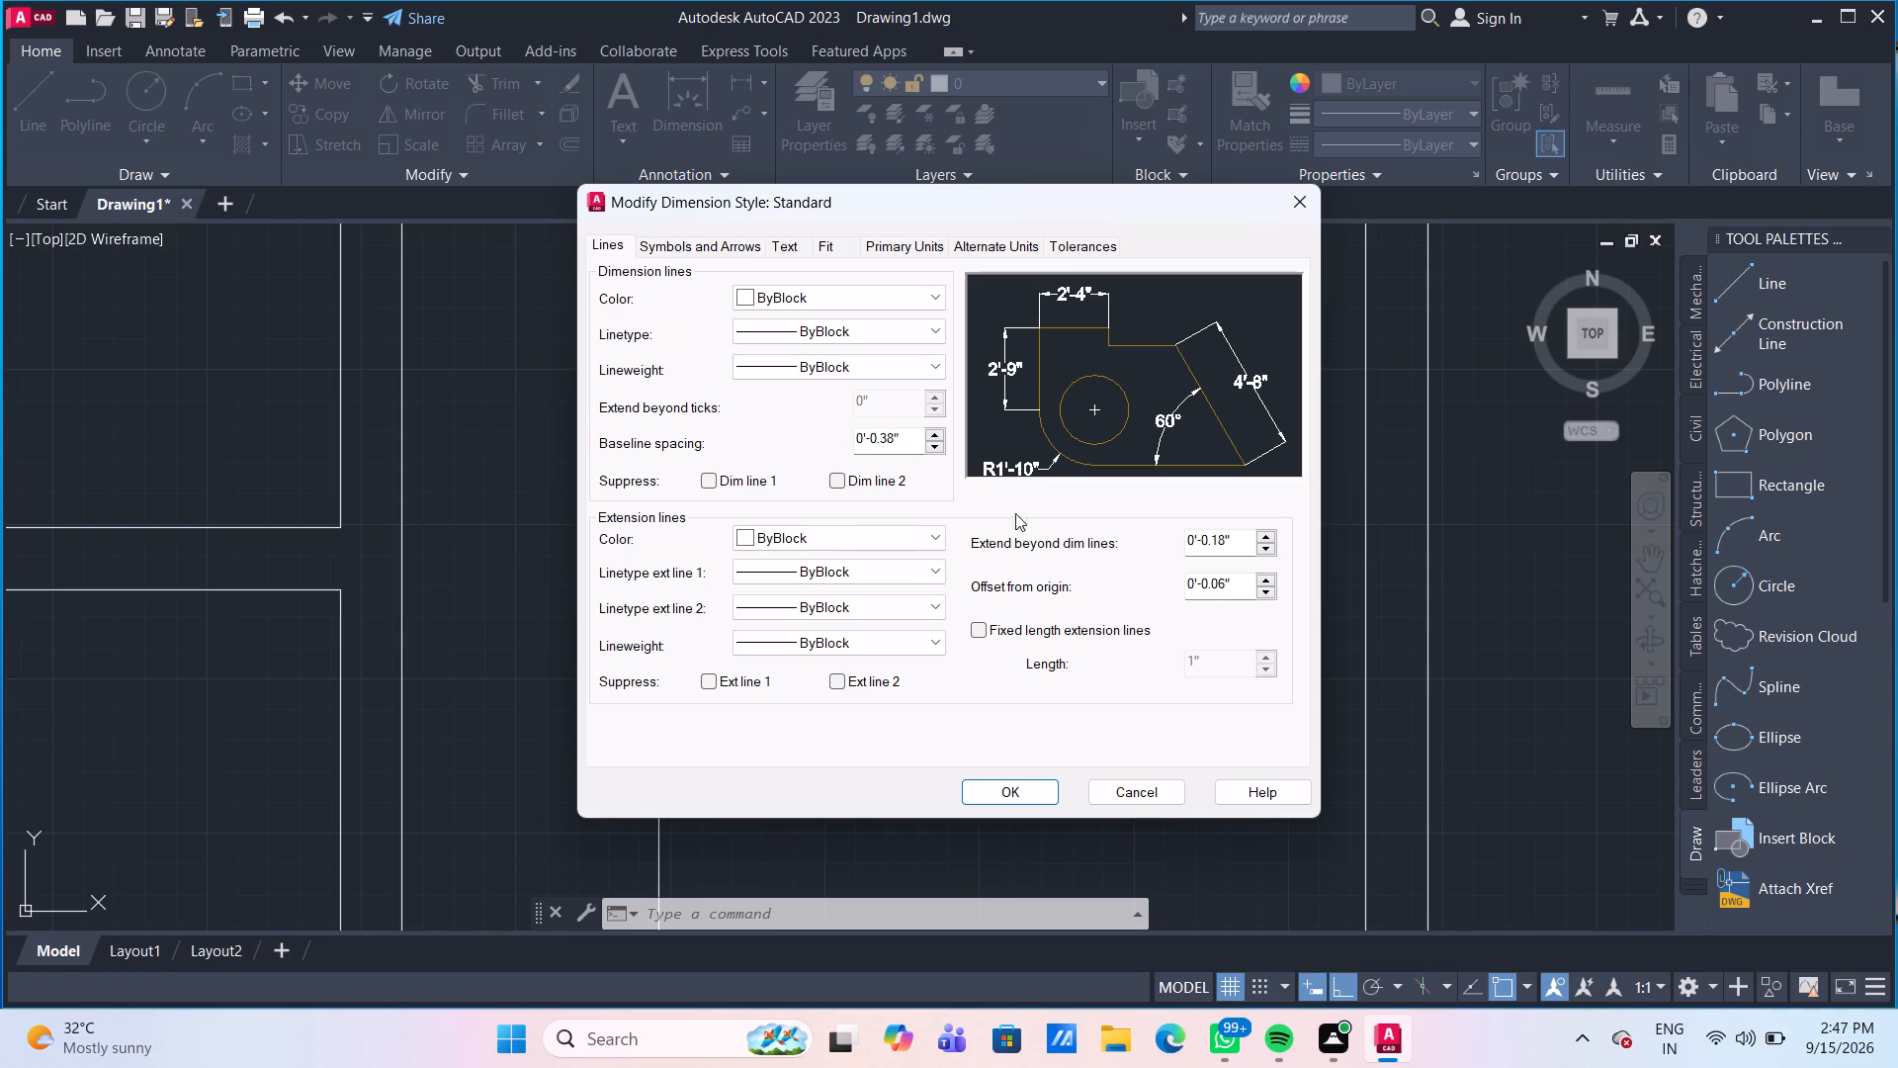
drag(1243, 583, 1129, 581)
text(2")
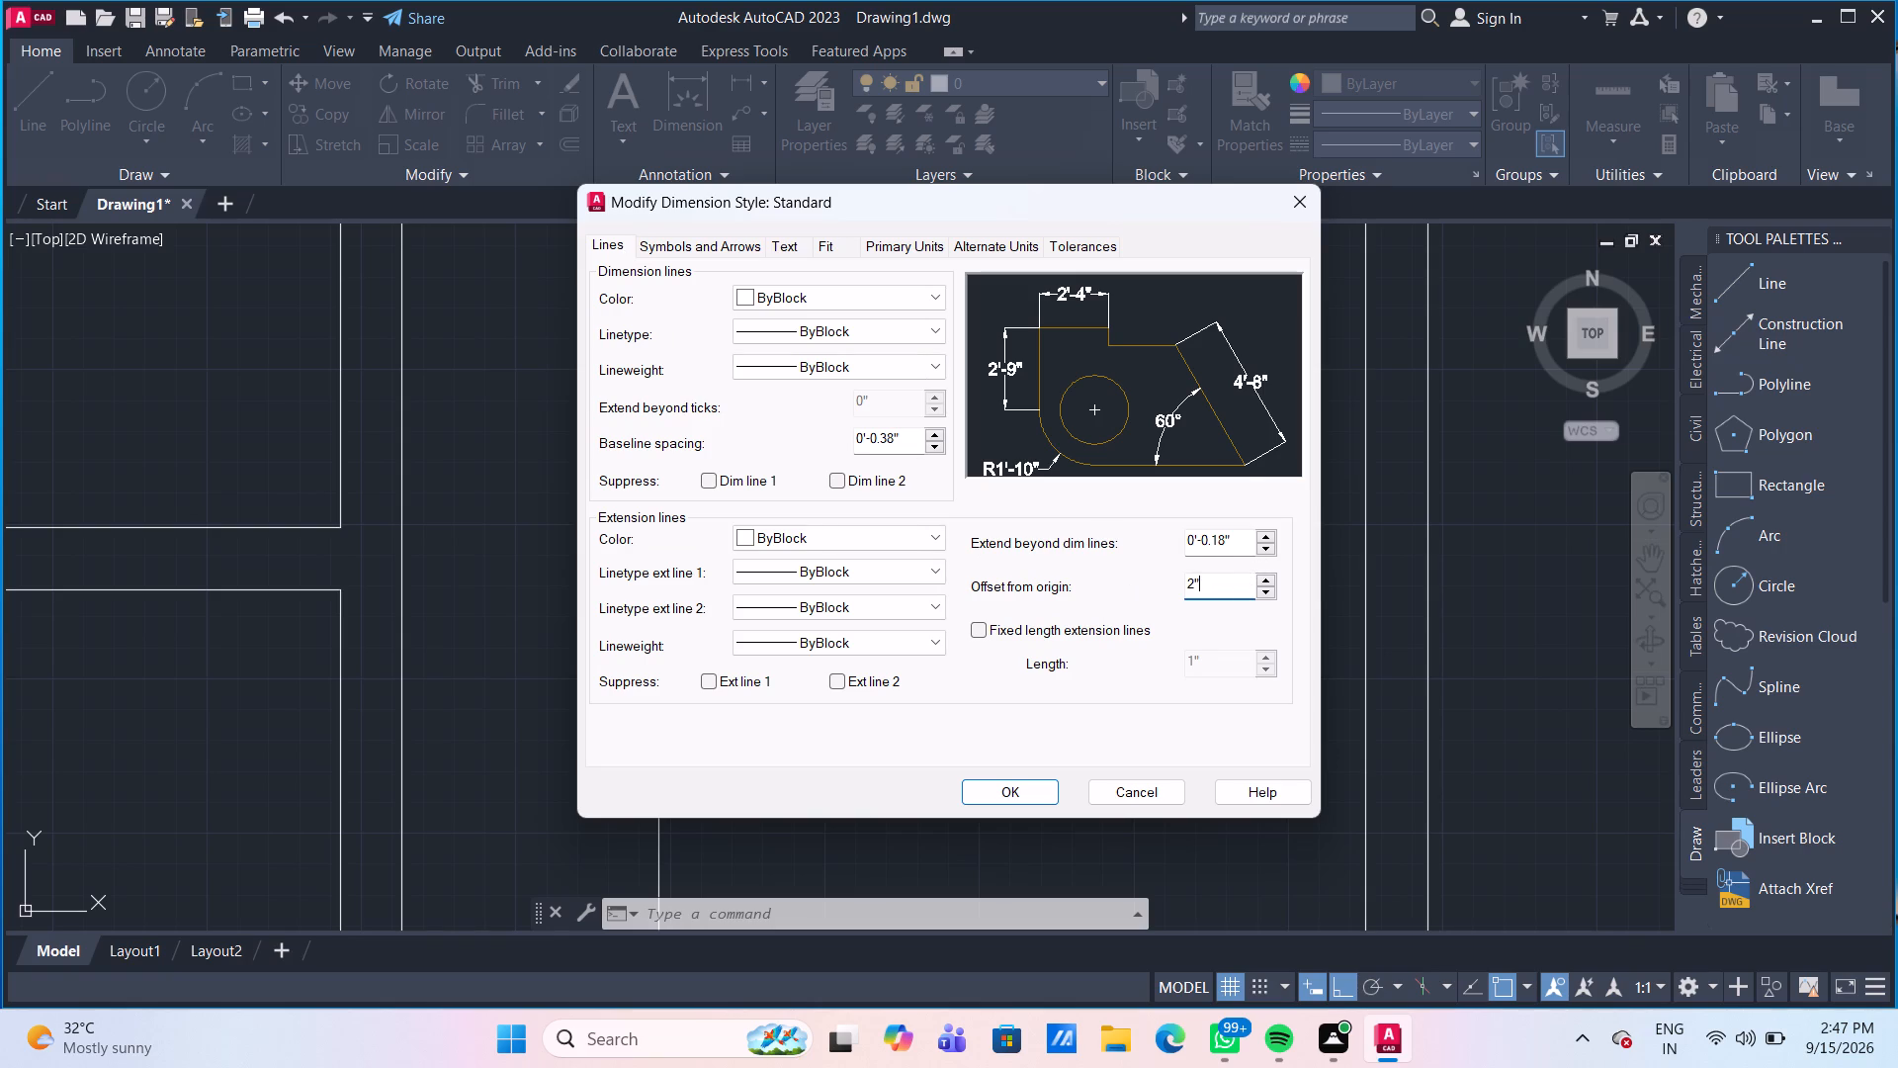
key(Return)
click(1006, 787)
Make the Standard dimension style current and close the style manager.
click(1226, 383)
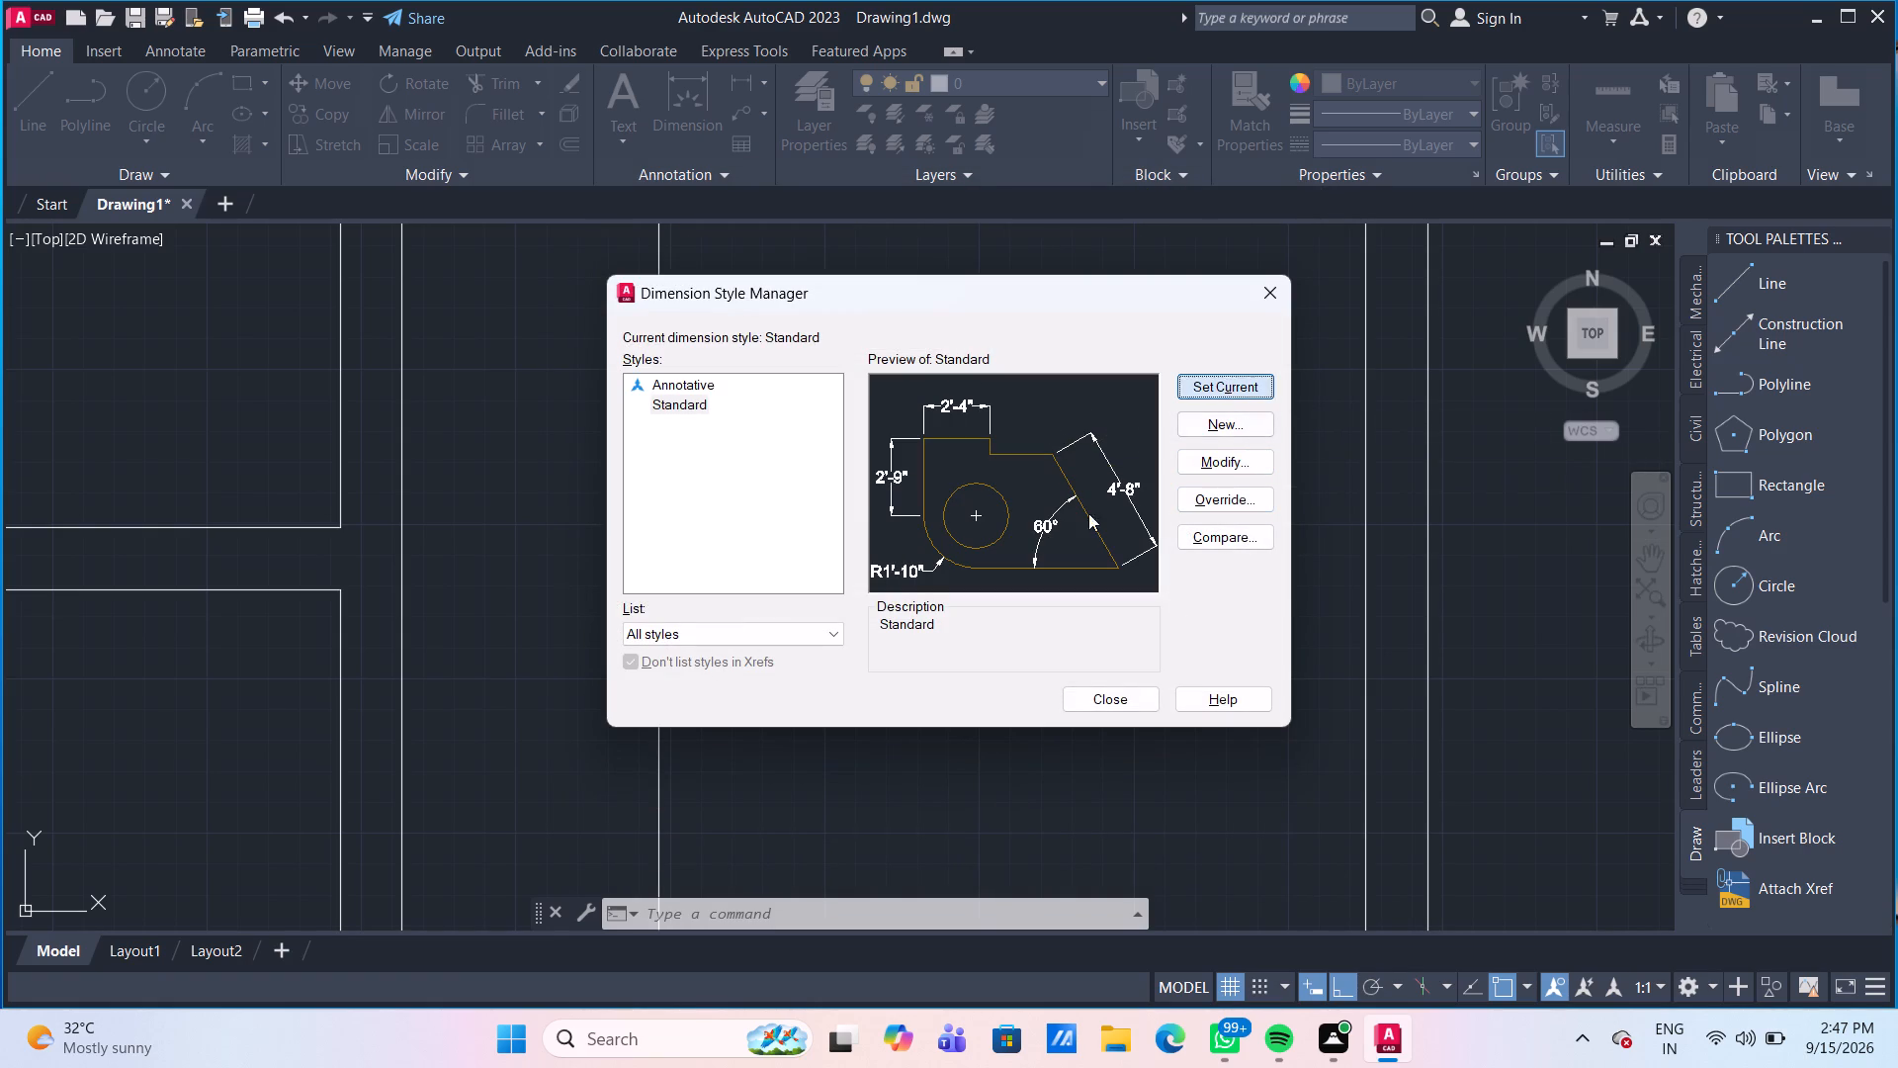
click(1087, 703)
Delete the vertical 9'-2" dimension in the stair bay.
scroll(979, 707, down, 2)
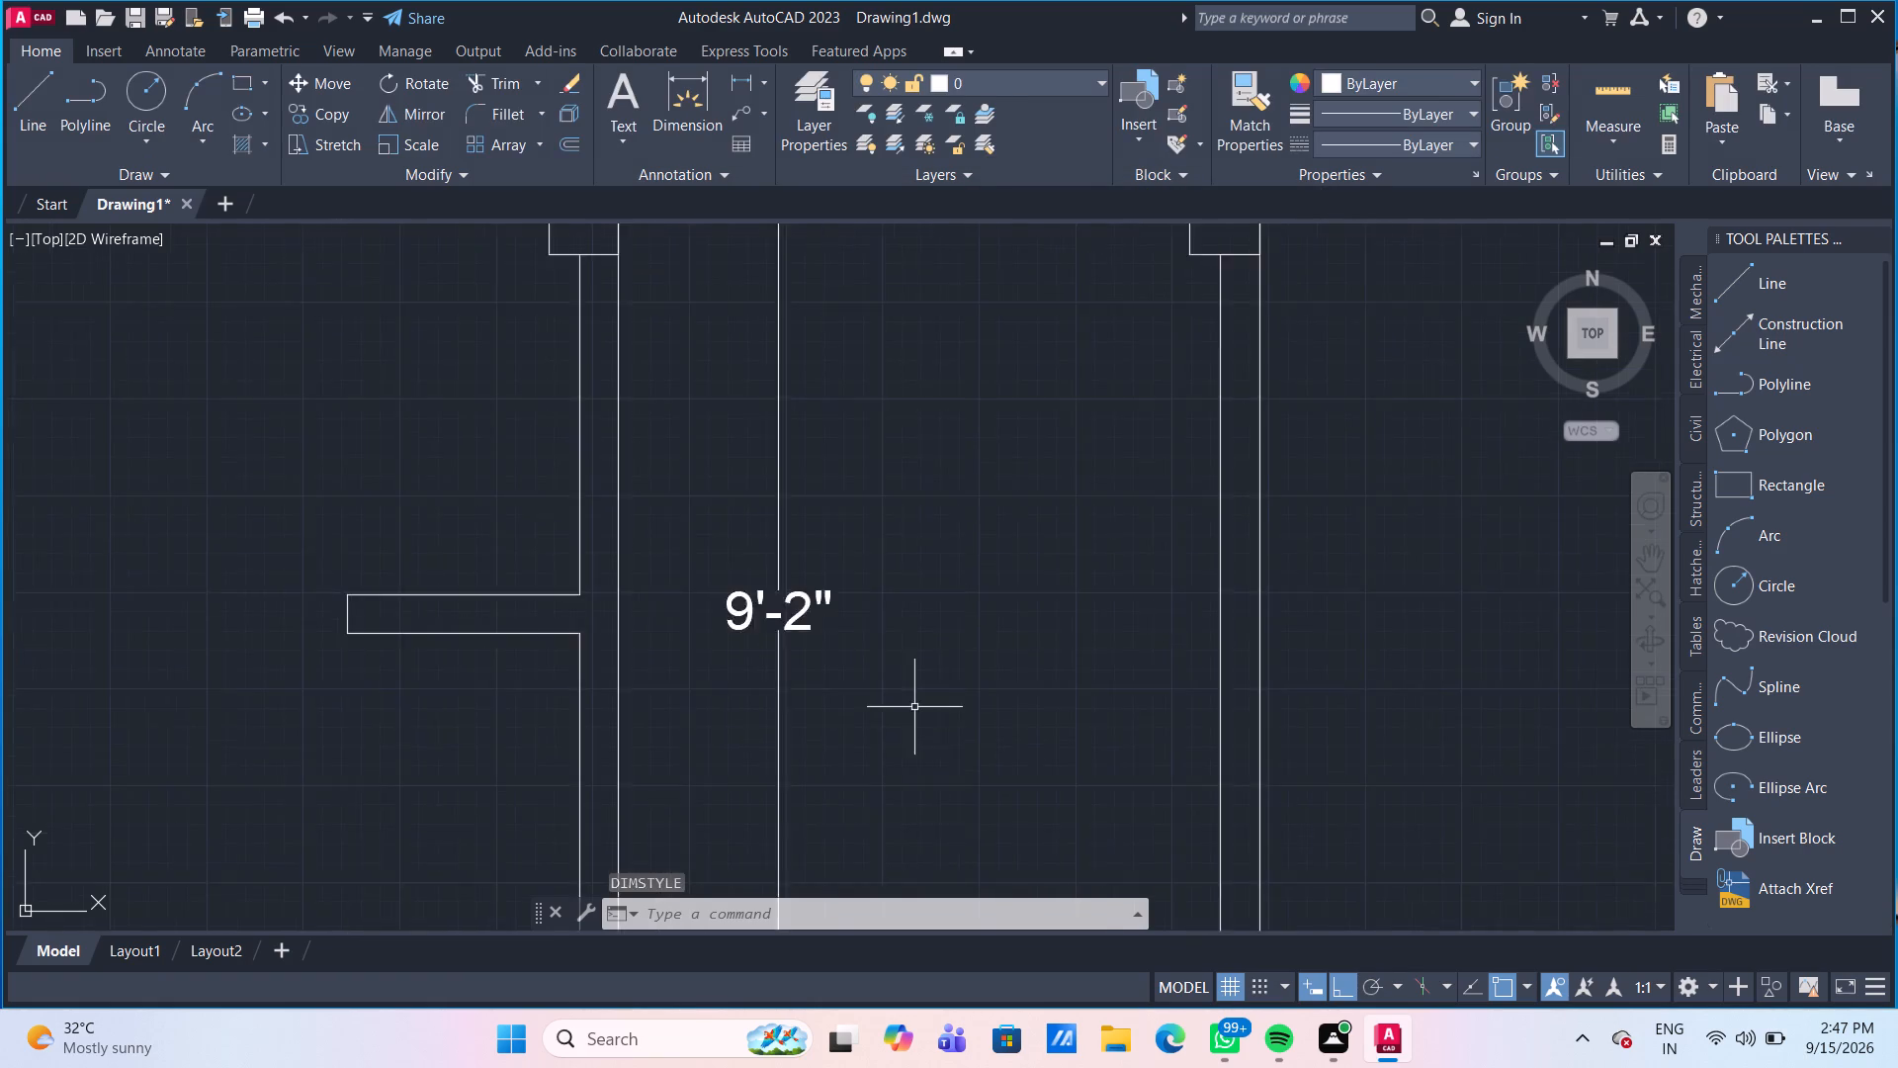
scroll(914, 707, down, 1)
middle_drag(927, 722, 925, 620)
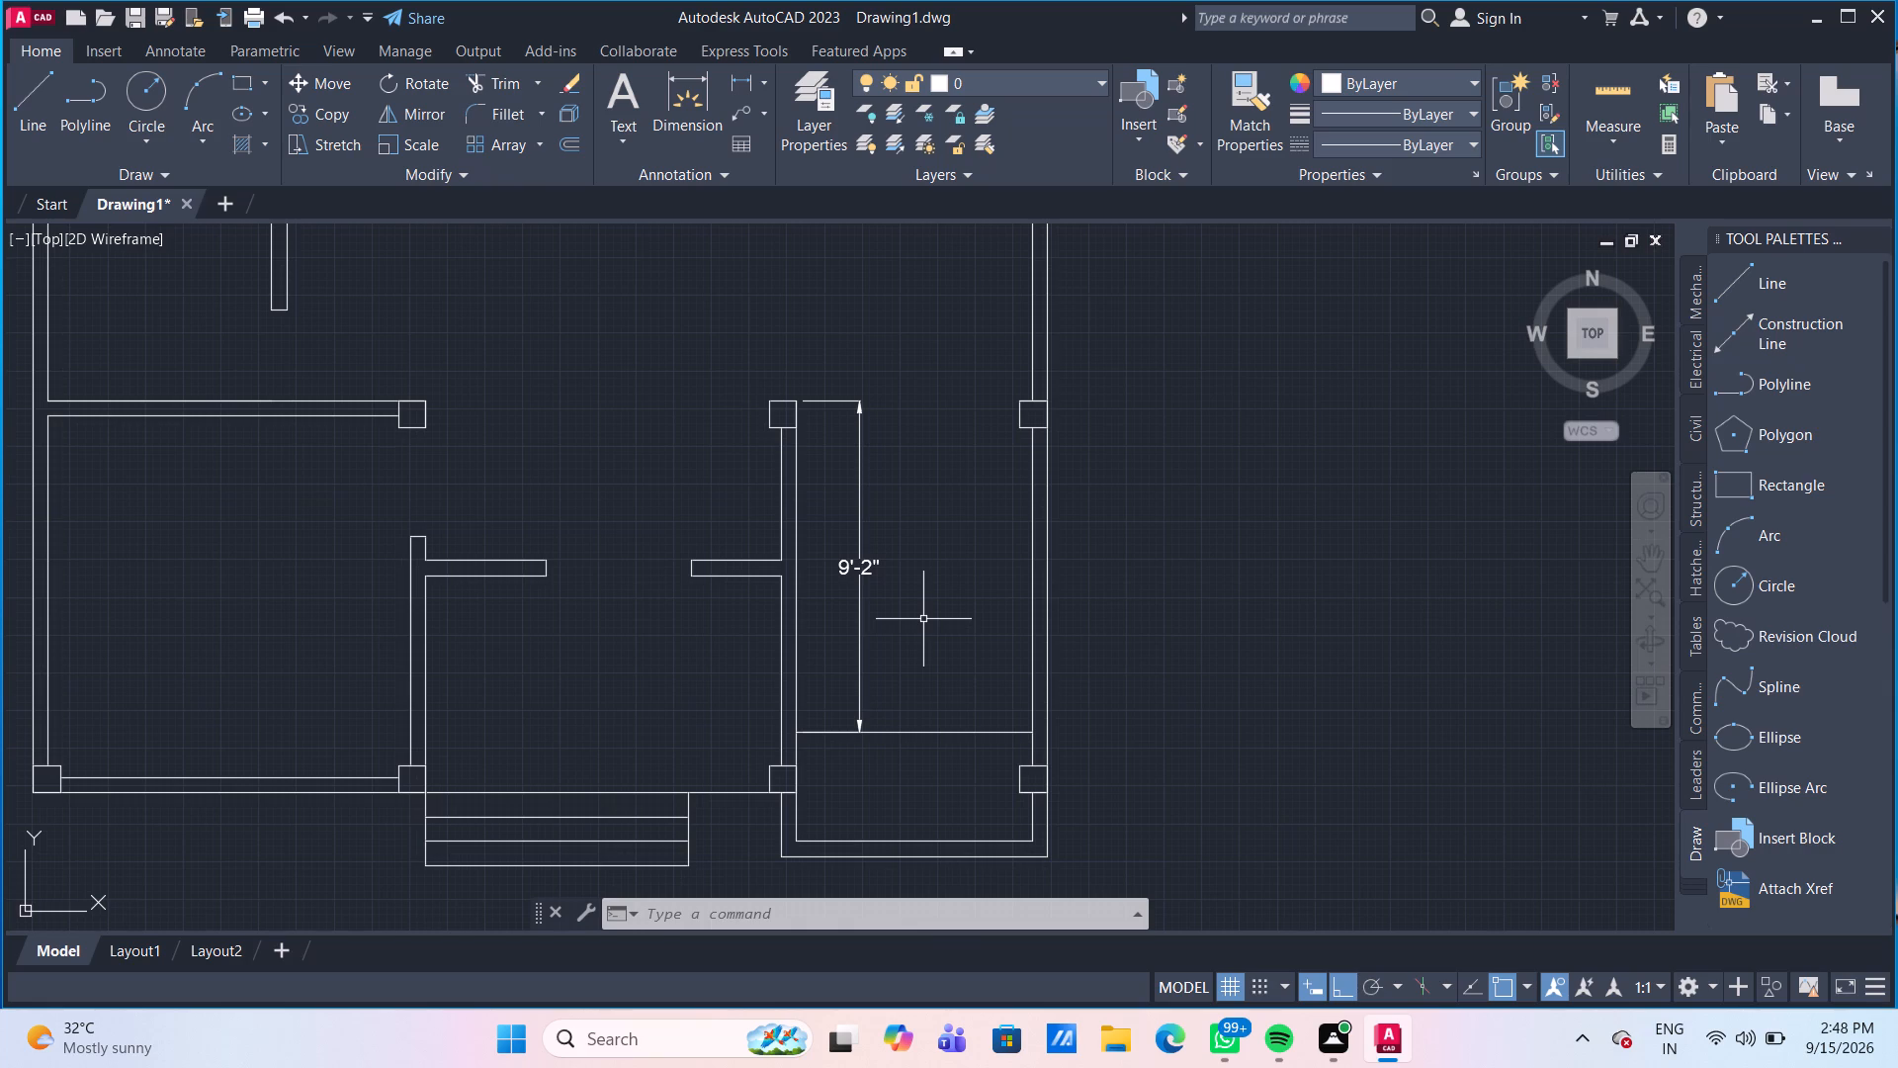
click(924, 599)
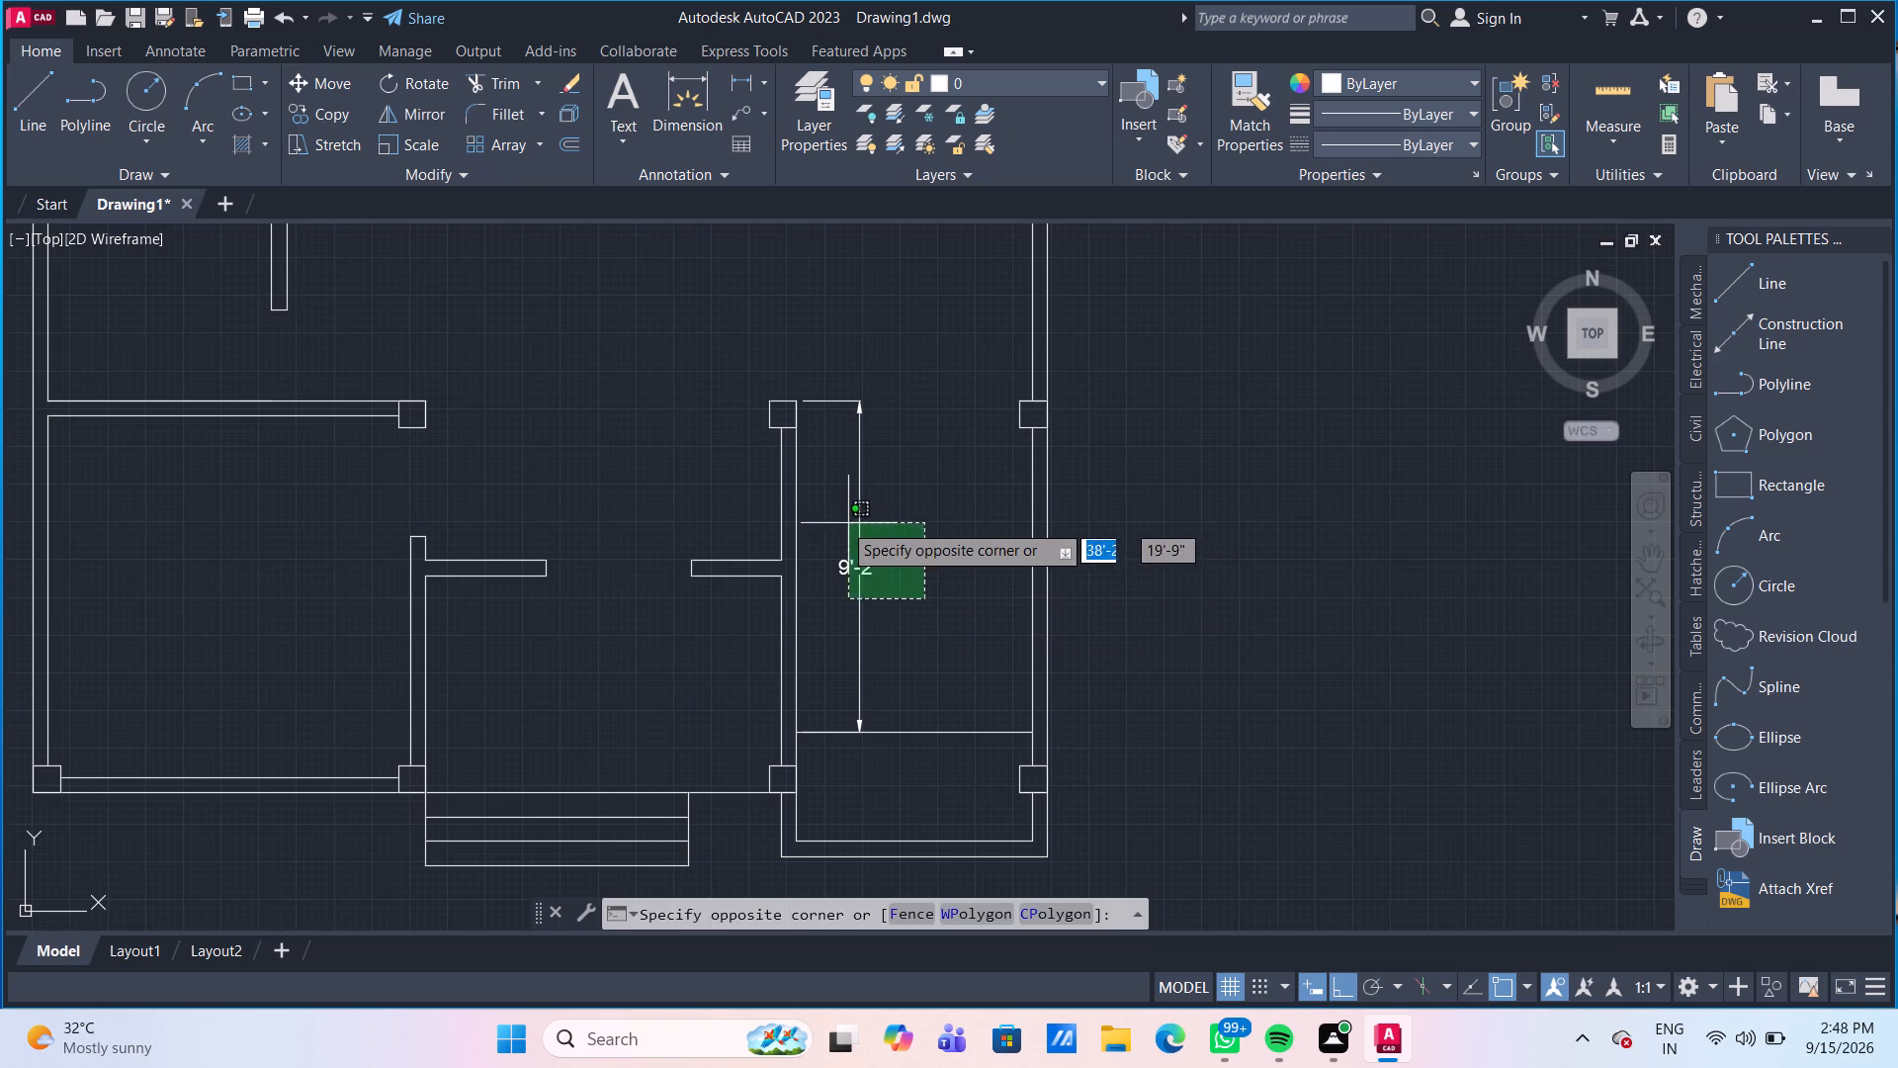
click(827, 518)
key(Delete)
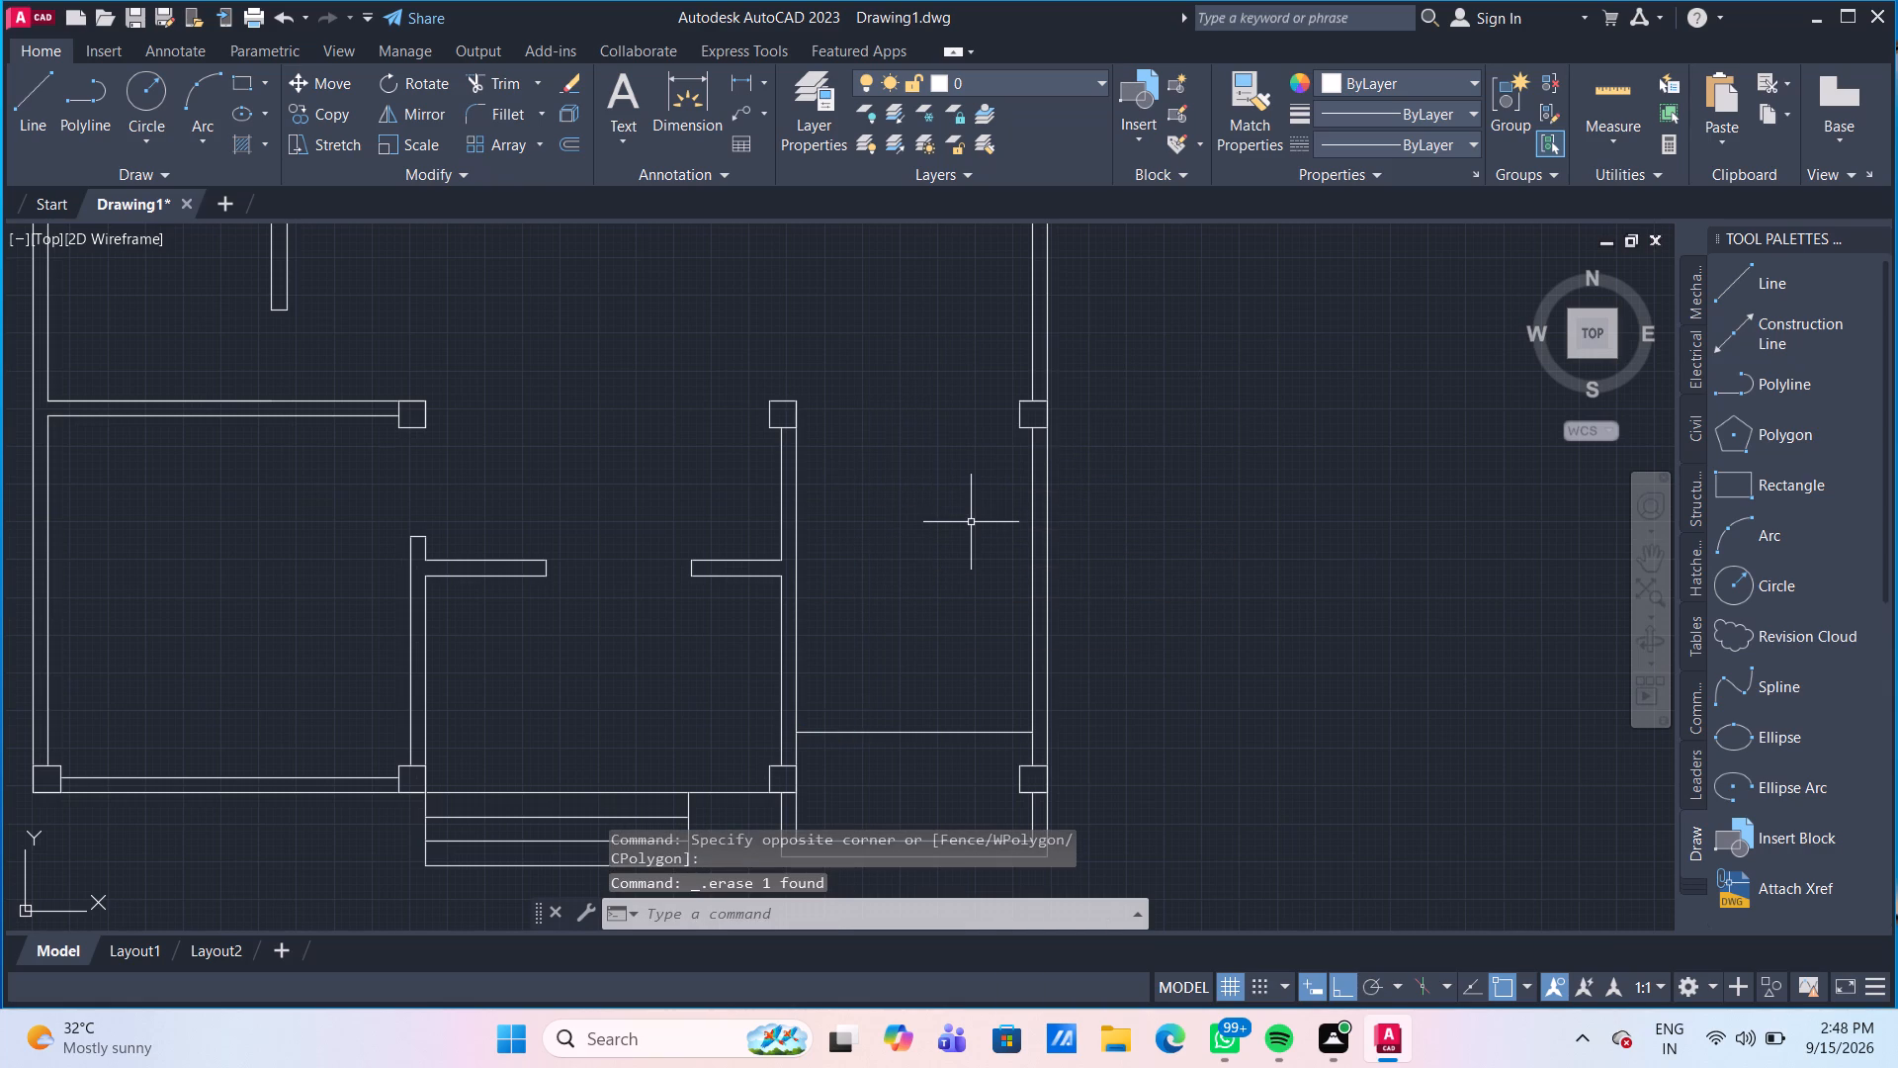
Offset the stair bay's horizontal line upward four times in succession at 1' spacing to make the lower treads.
key(o)
key(f)
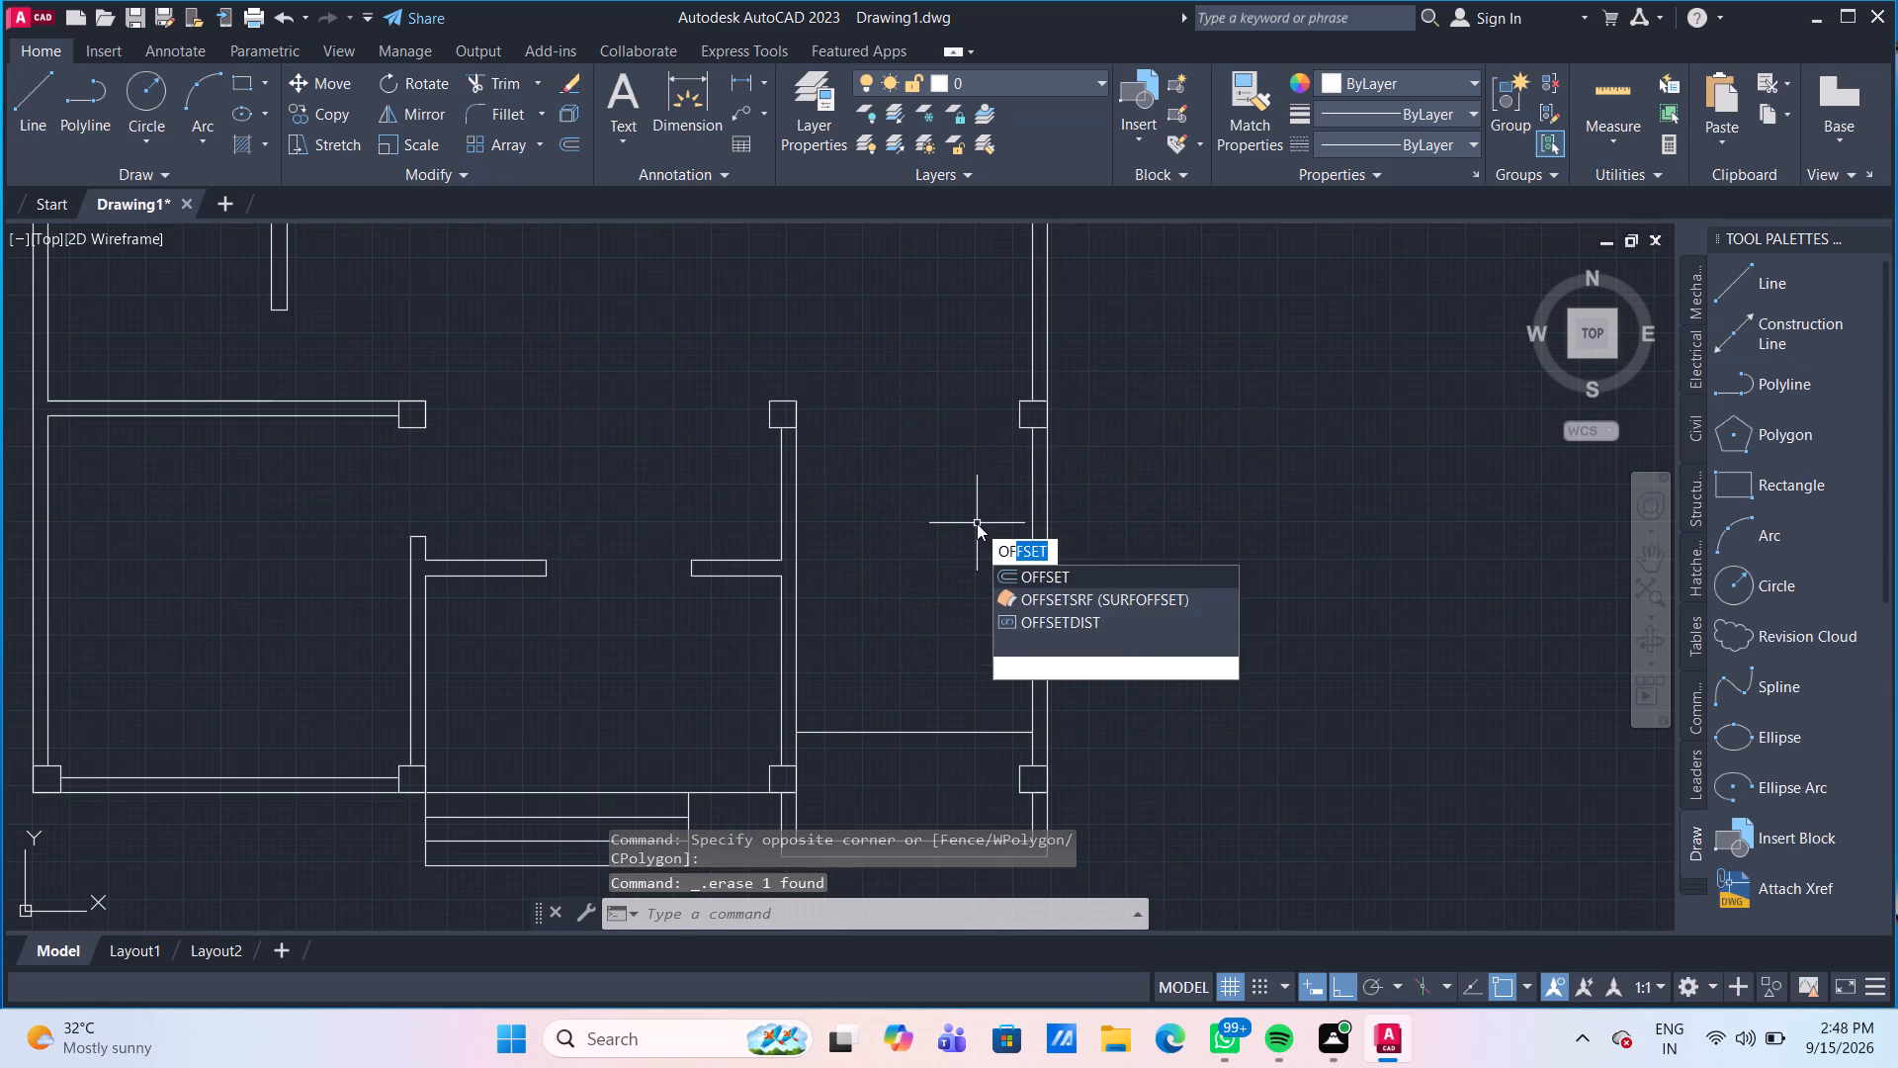
key(Return)
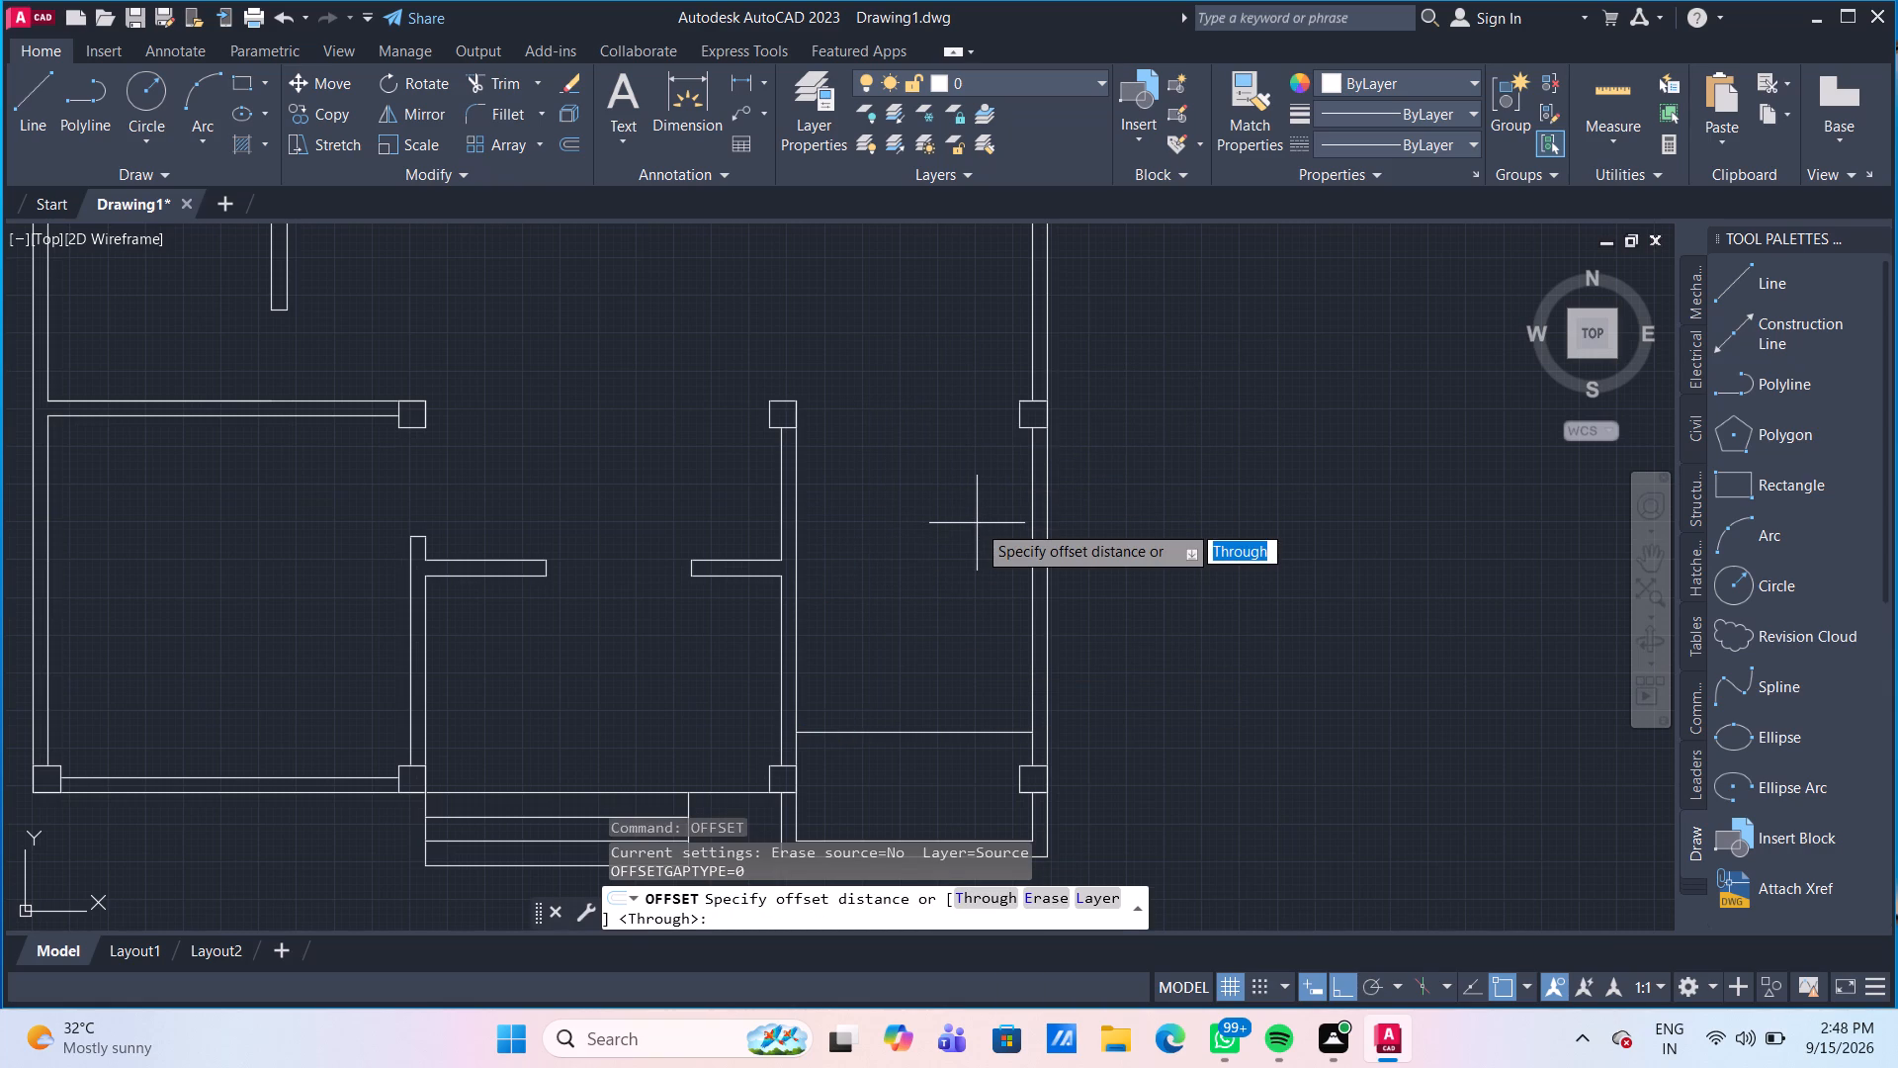
text(1')
key(Return)
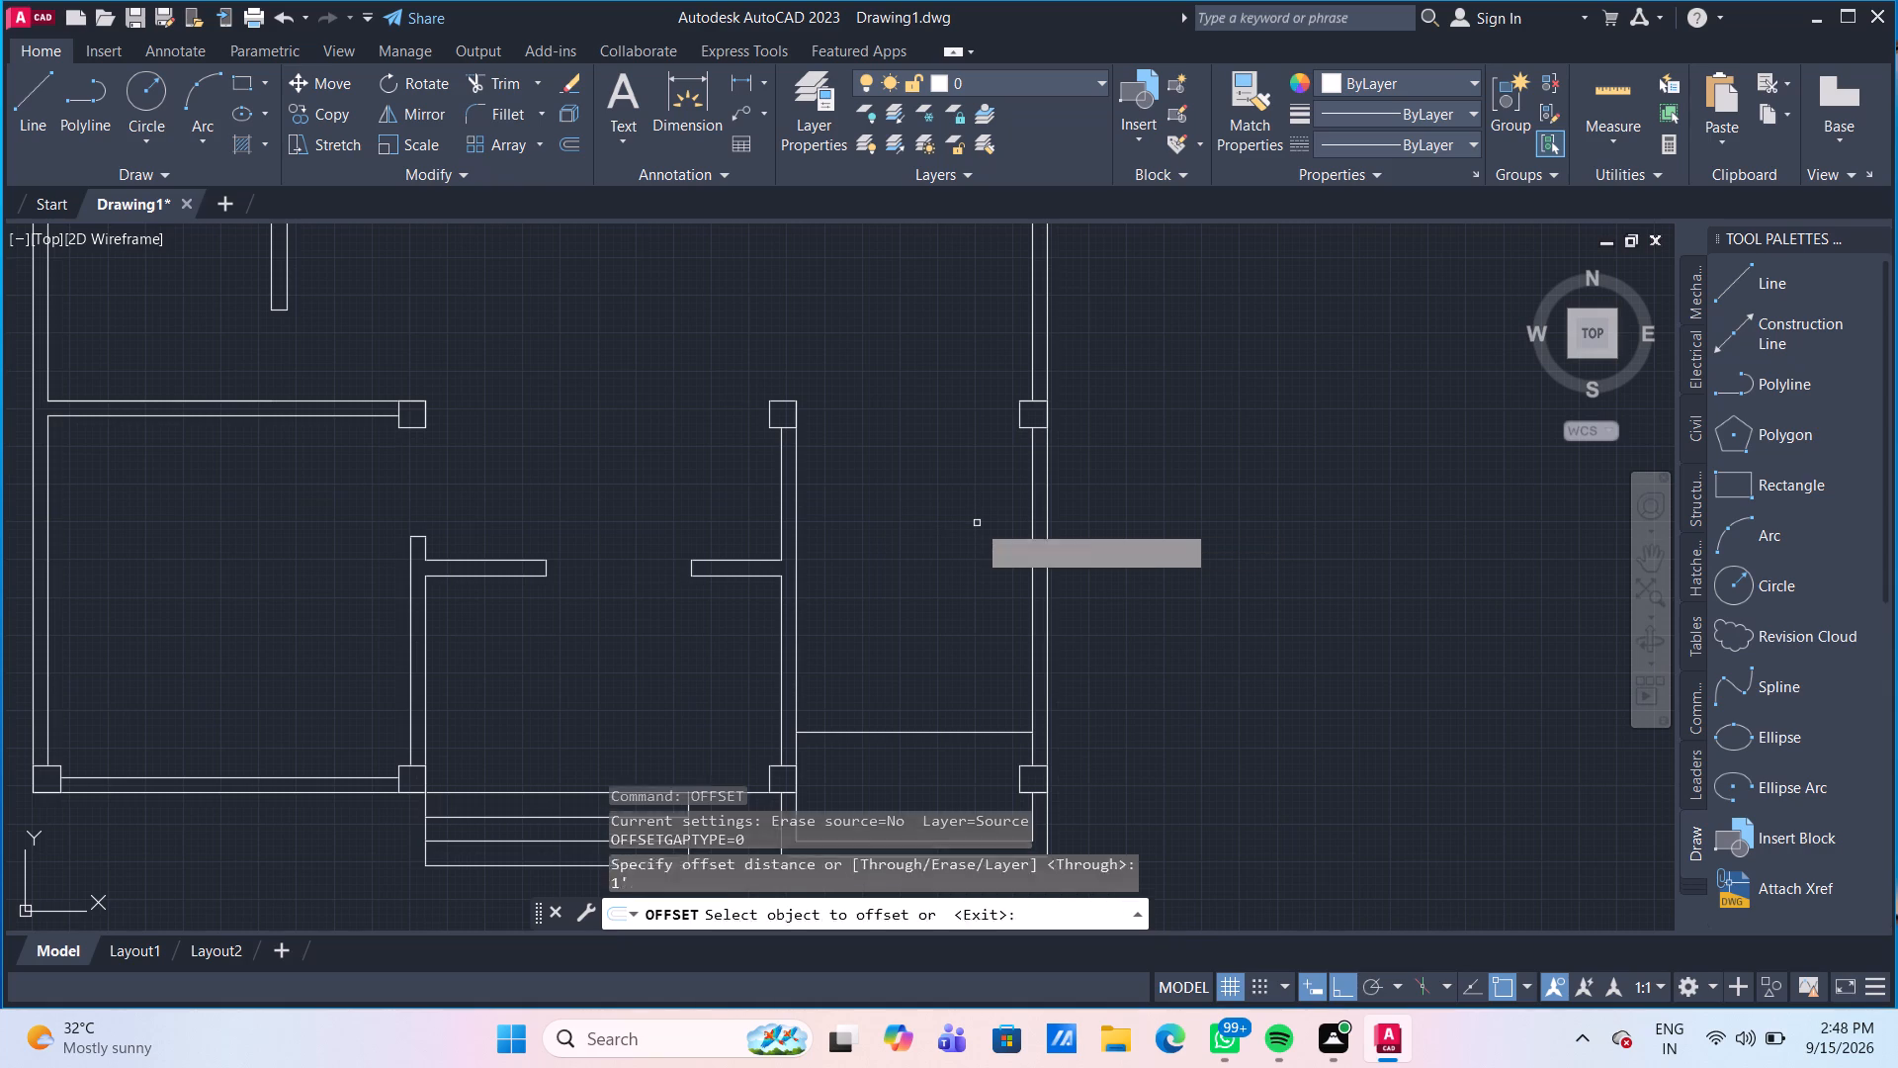
drag(942, 735, 941, 725)
click(936, 653)
click(985, 698)
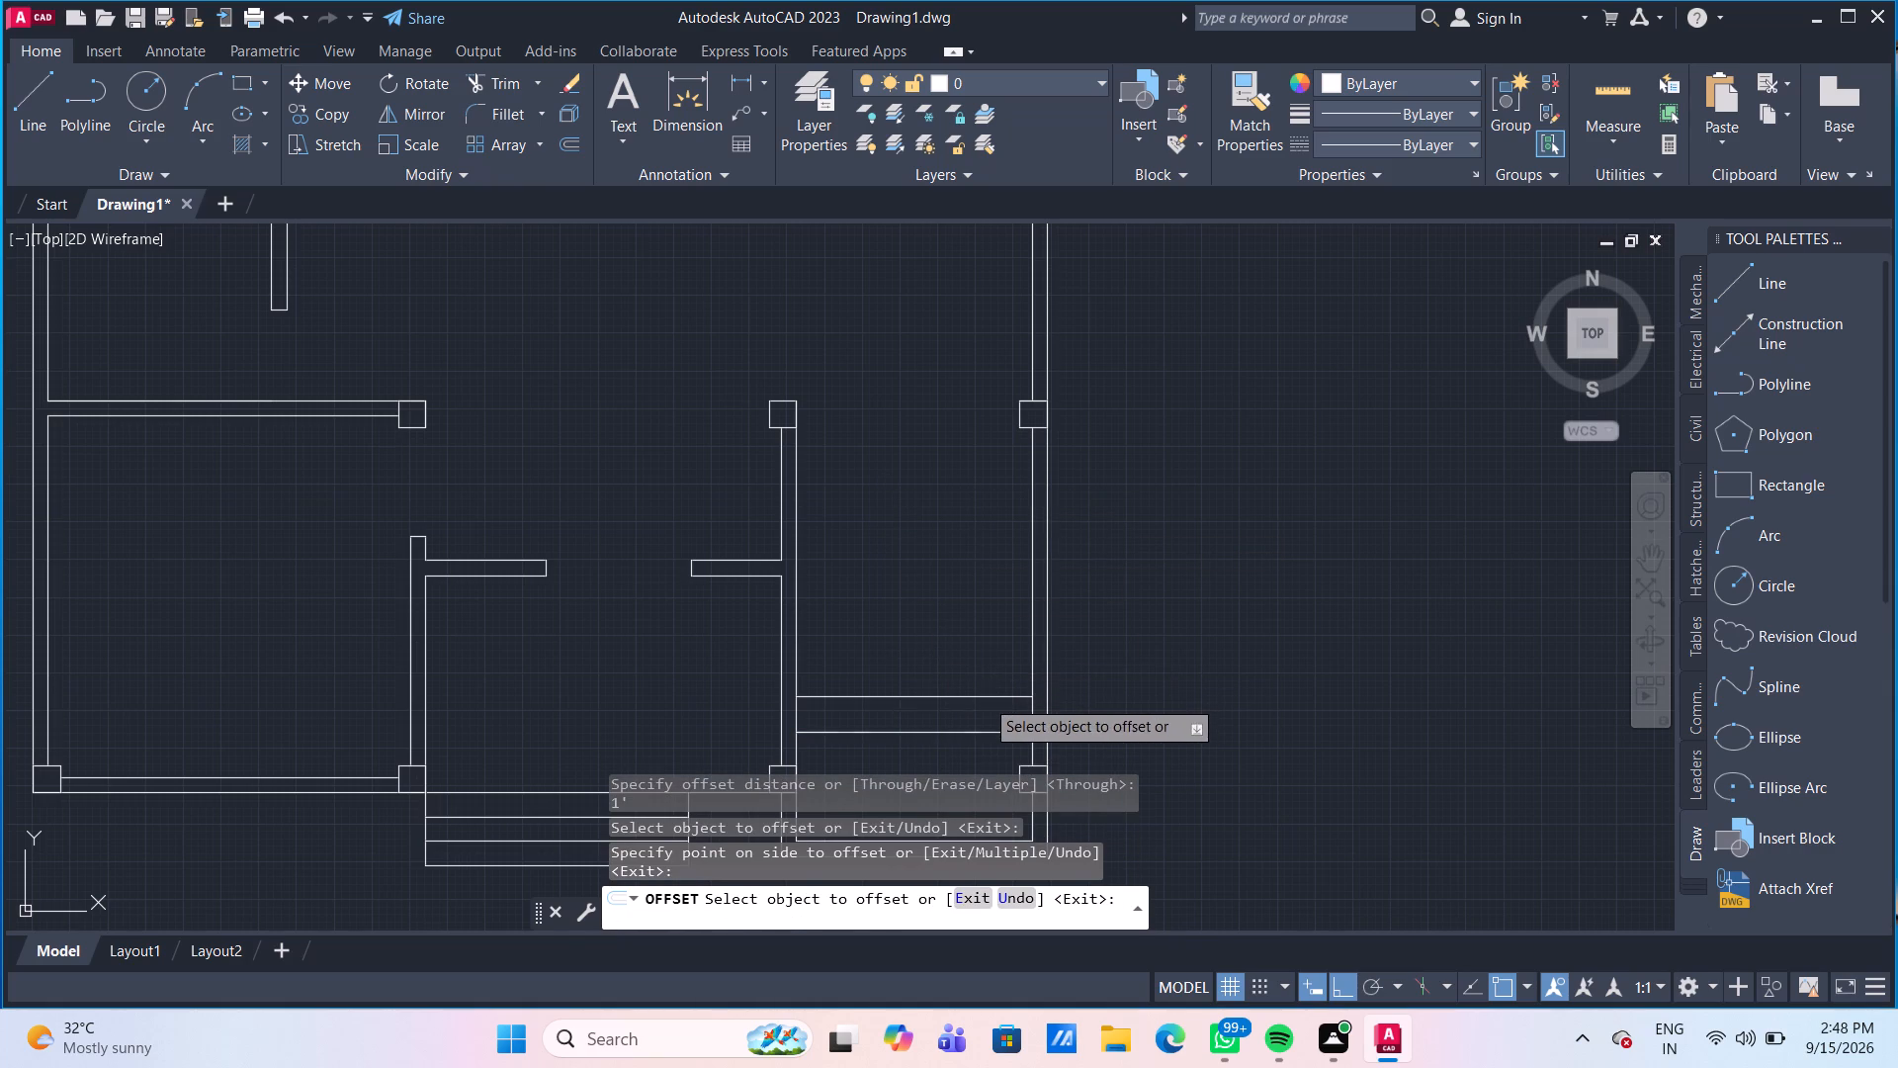
click(984, 650)
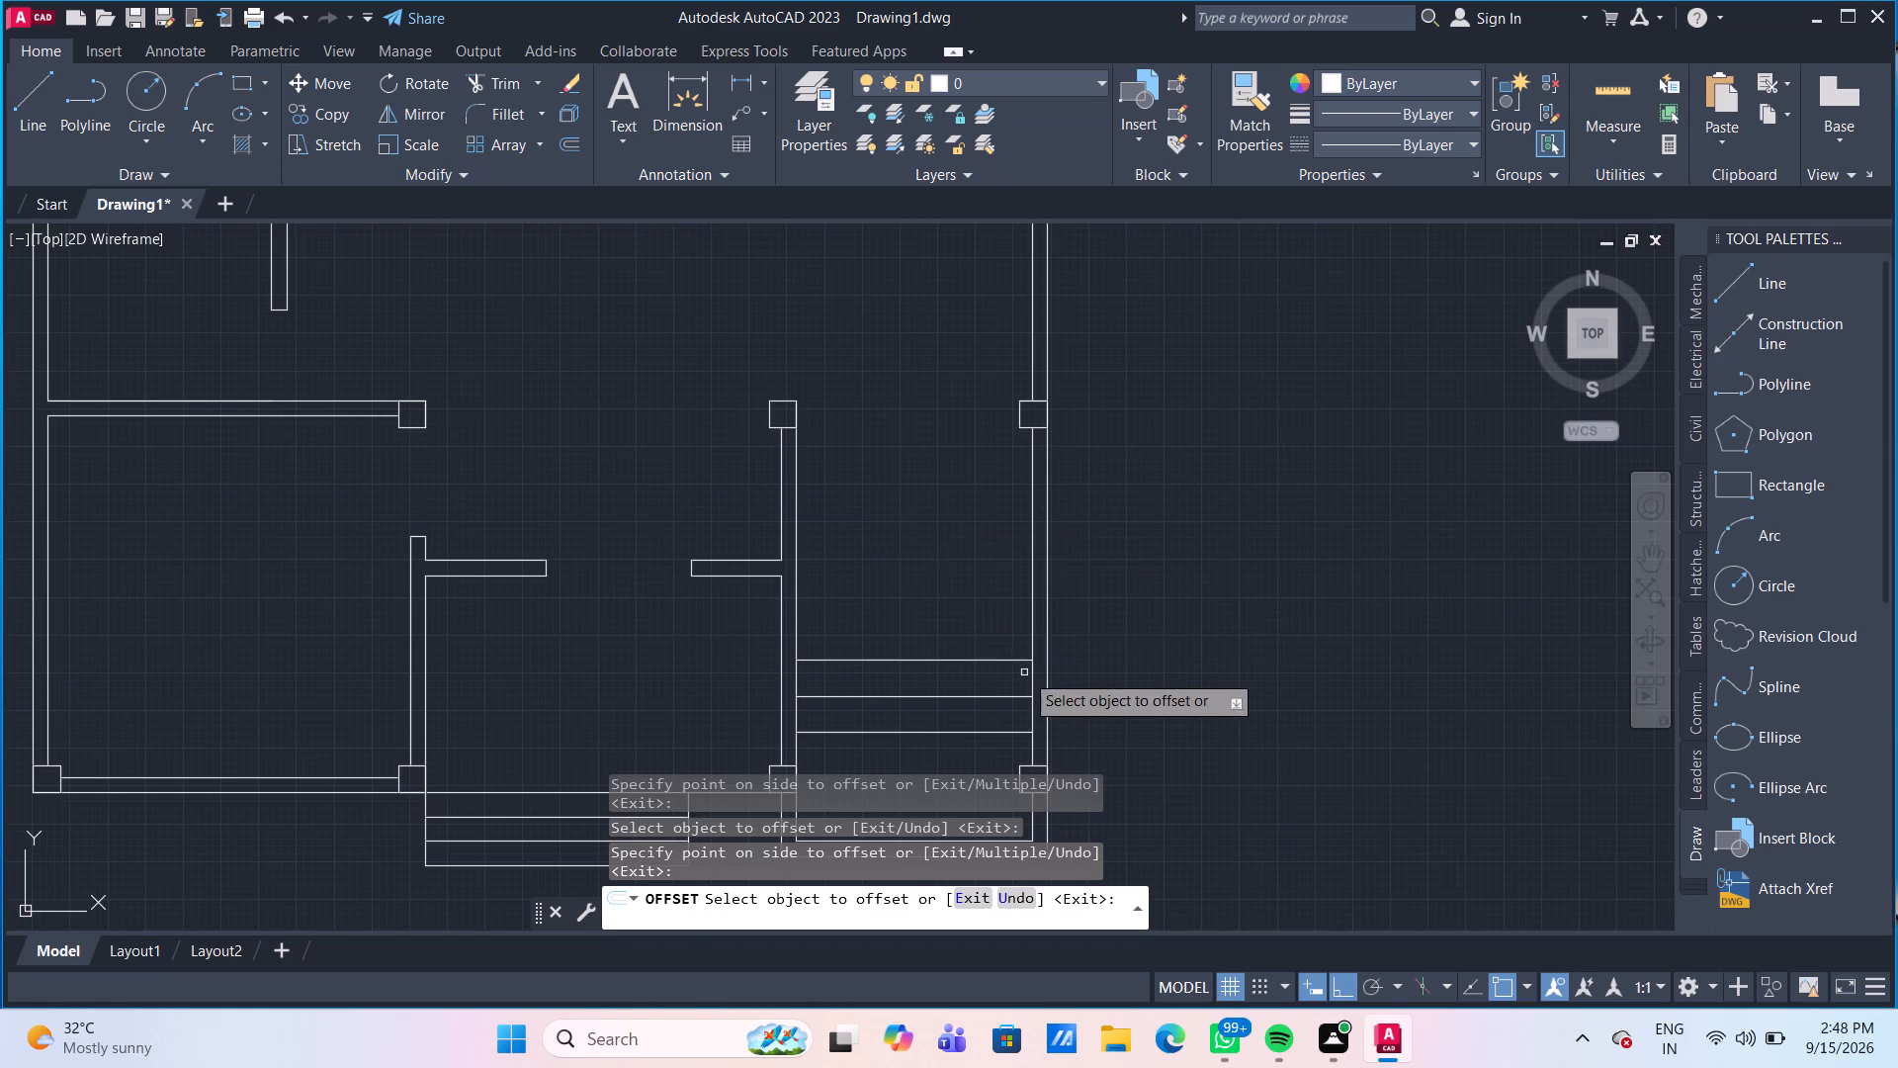
click(990, 662)
click(990, 617)
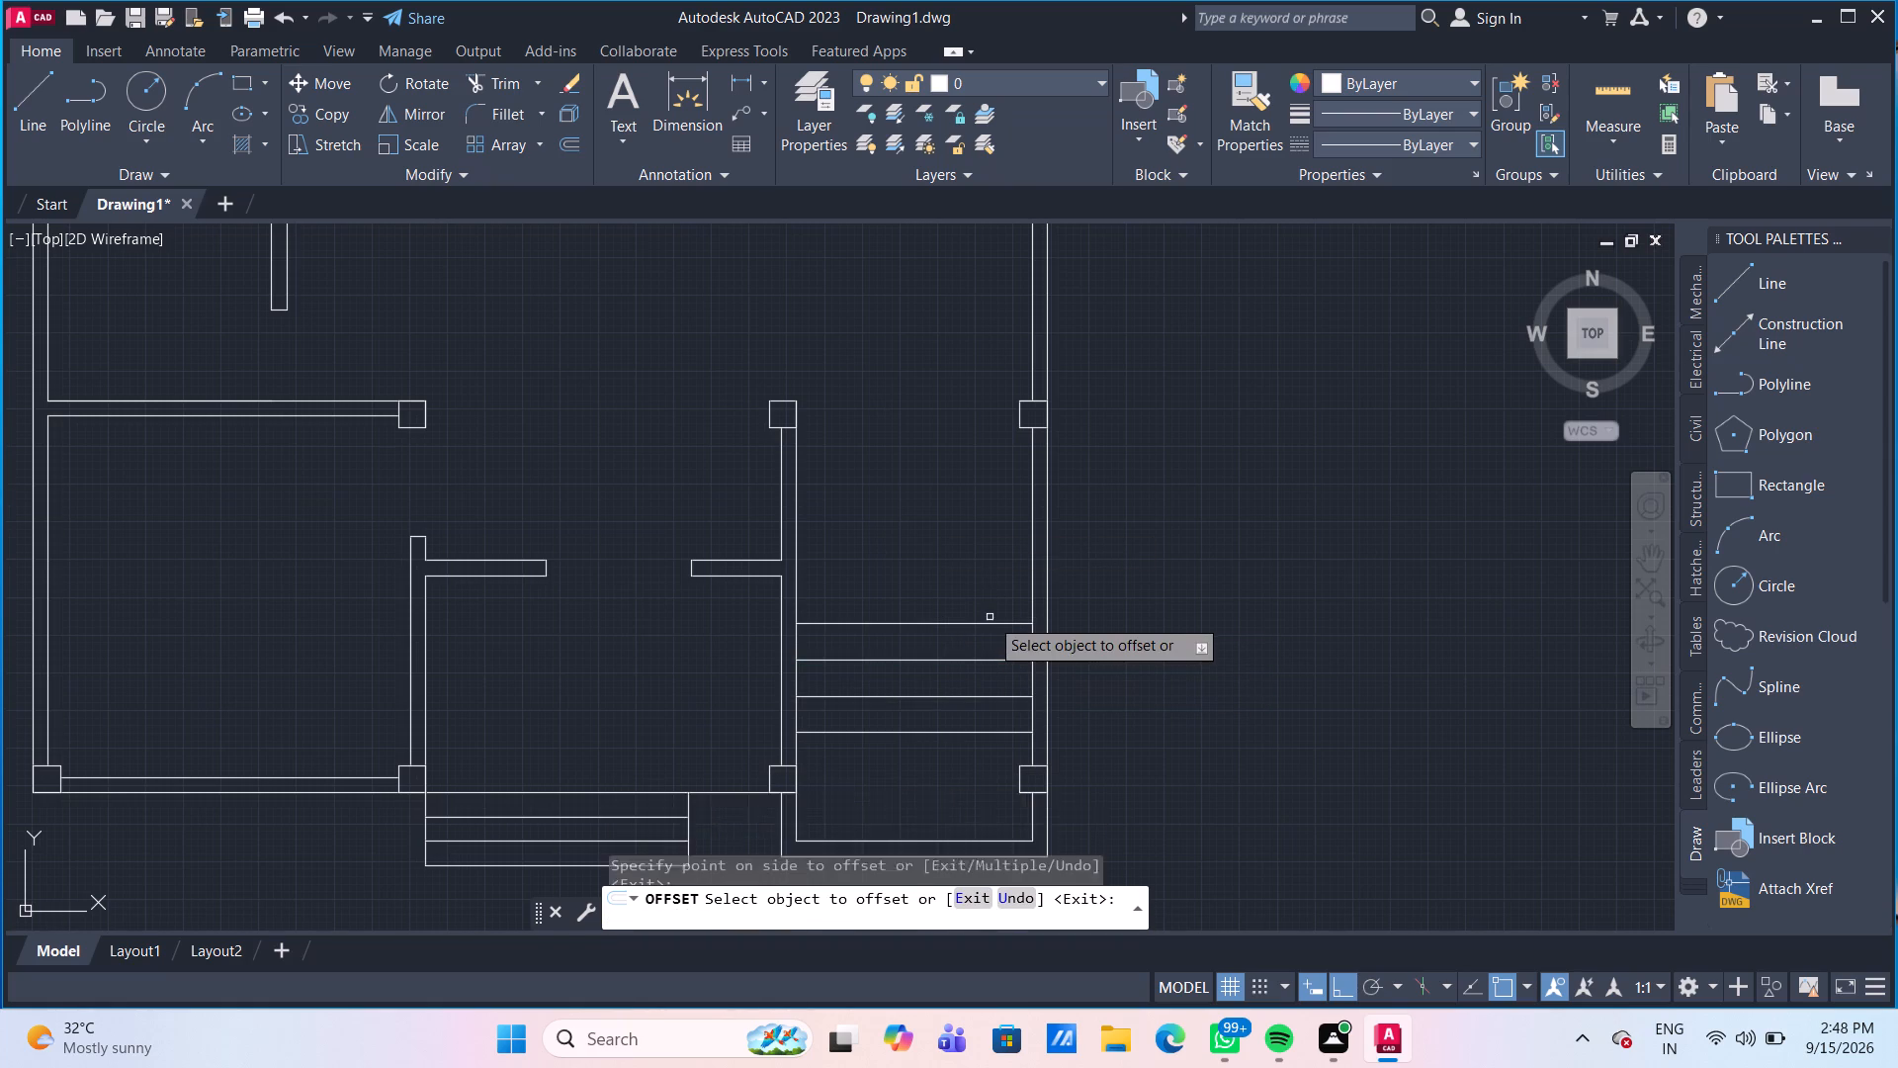
click(984, 628)
click(982, 569)
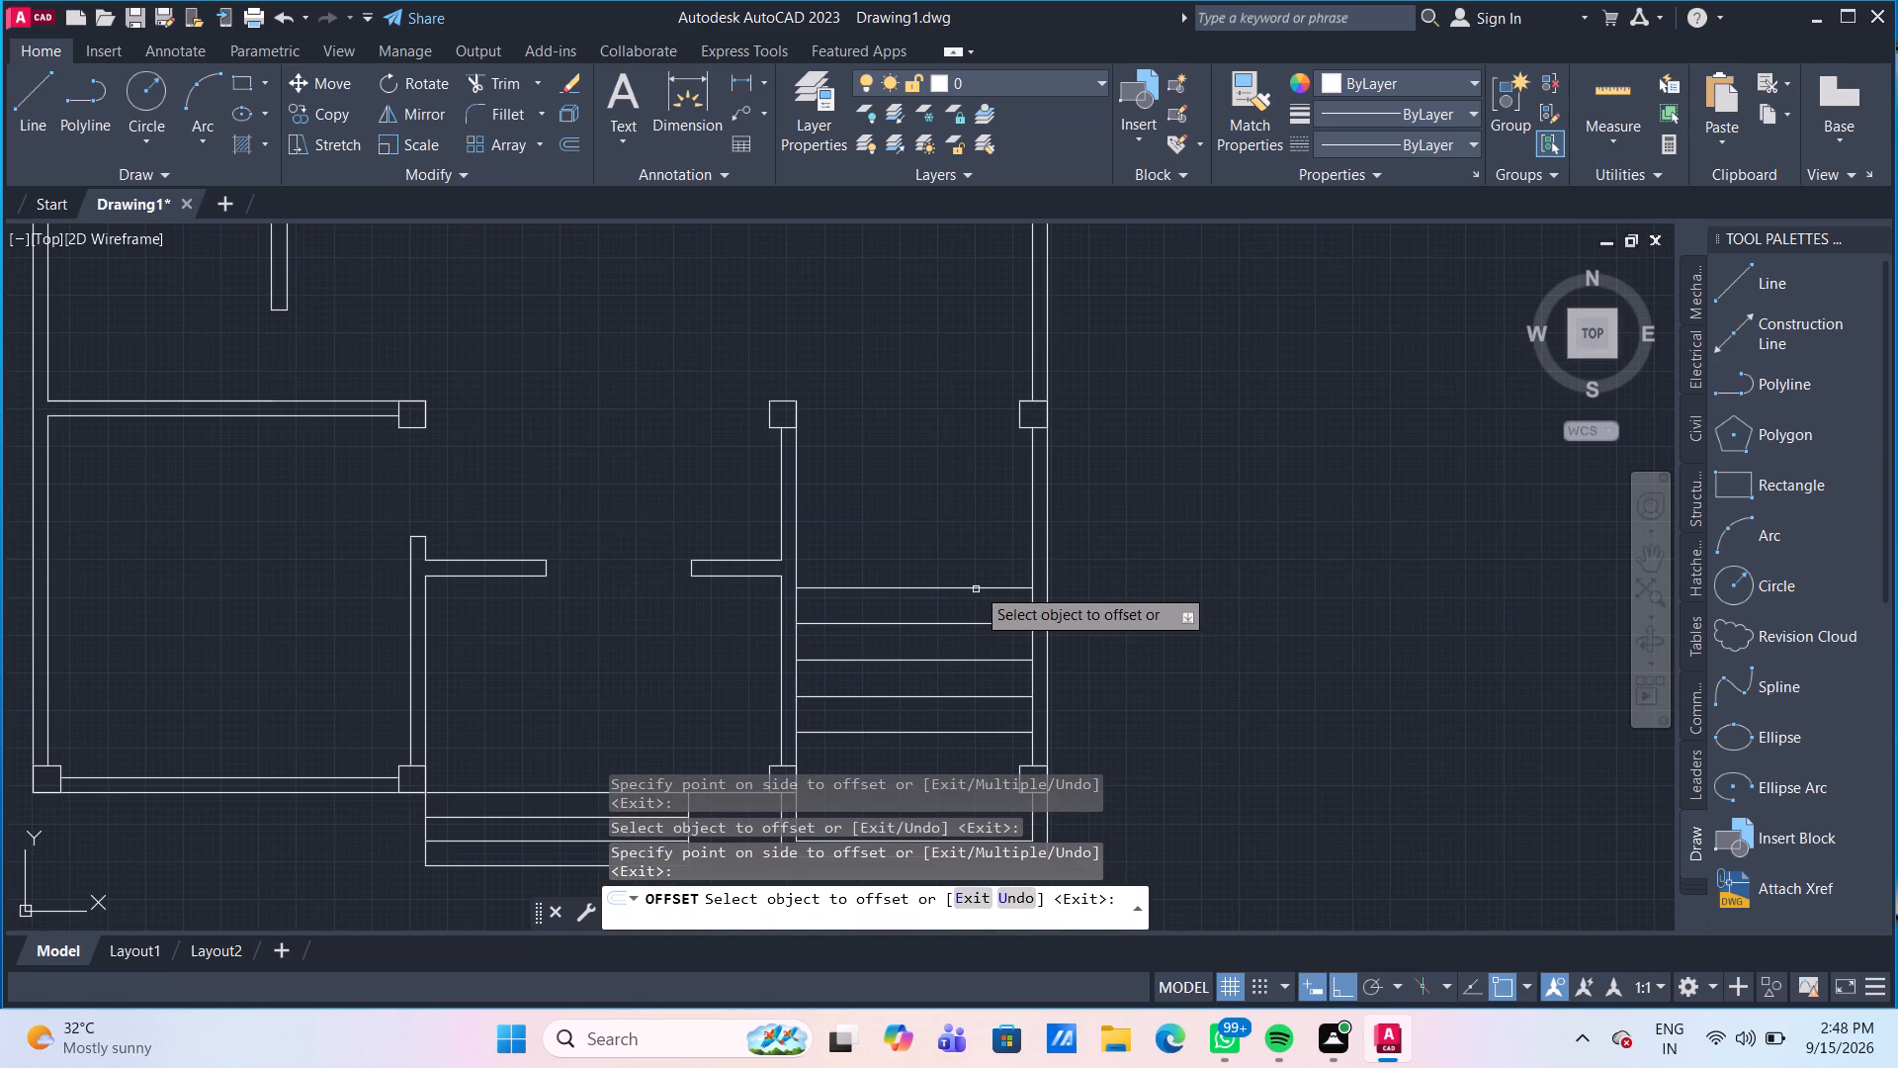
Continue offsetting the topmost tread line upward five more times at 1' spacing, up to the junction squares.
click(976, 586)
click(984, 512)
click(967, 549)
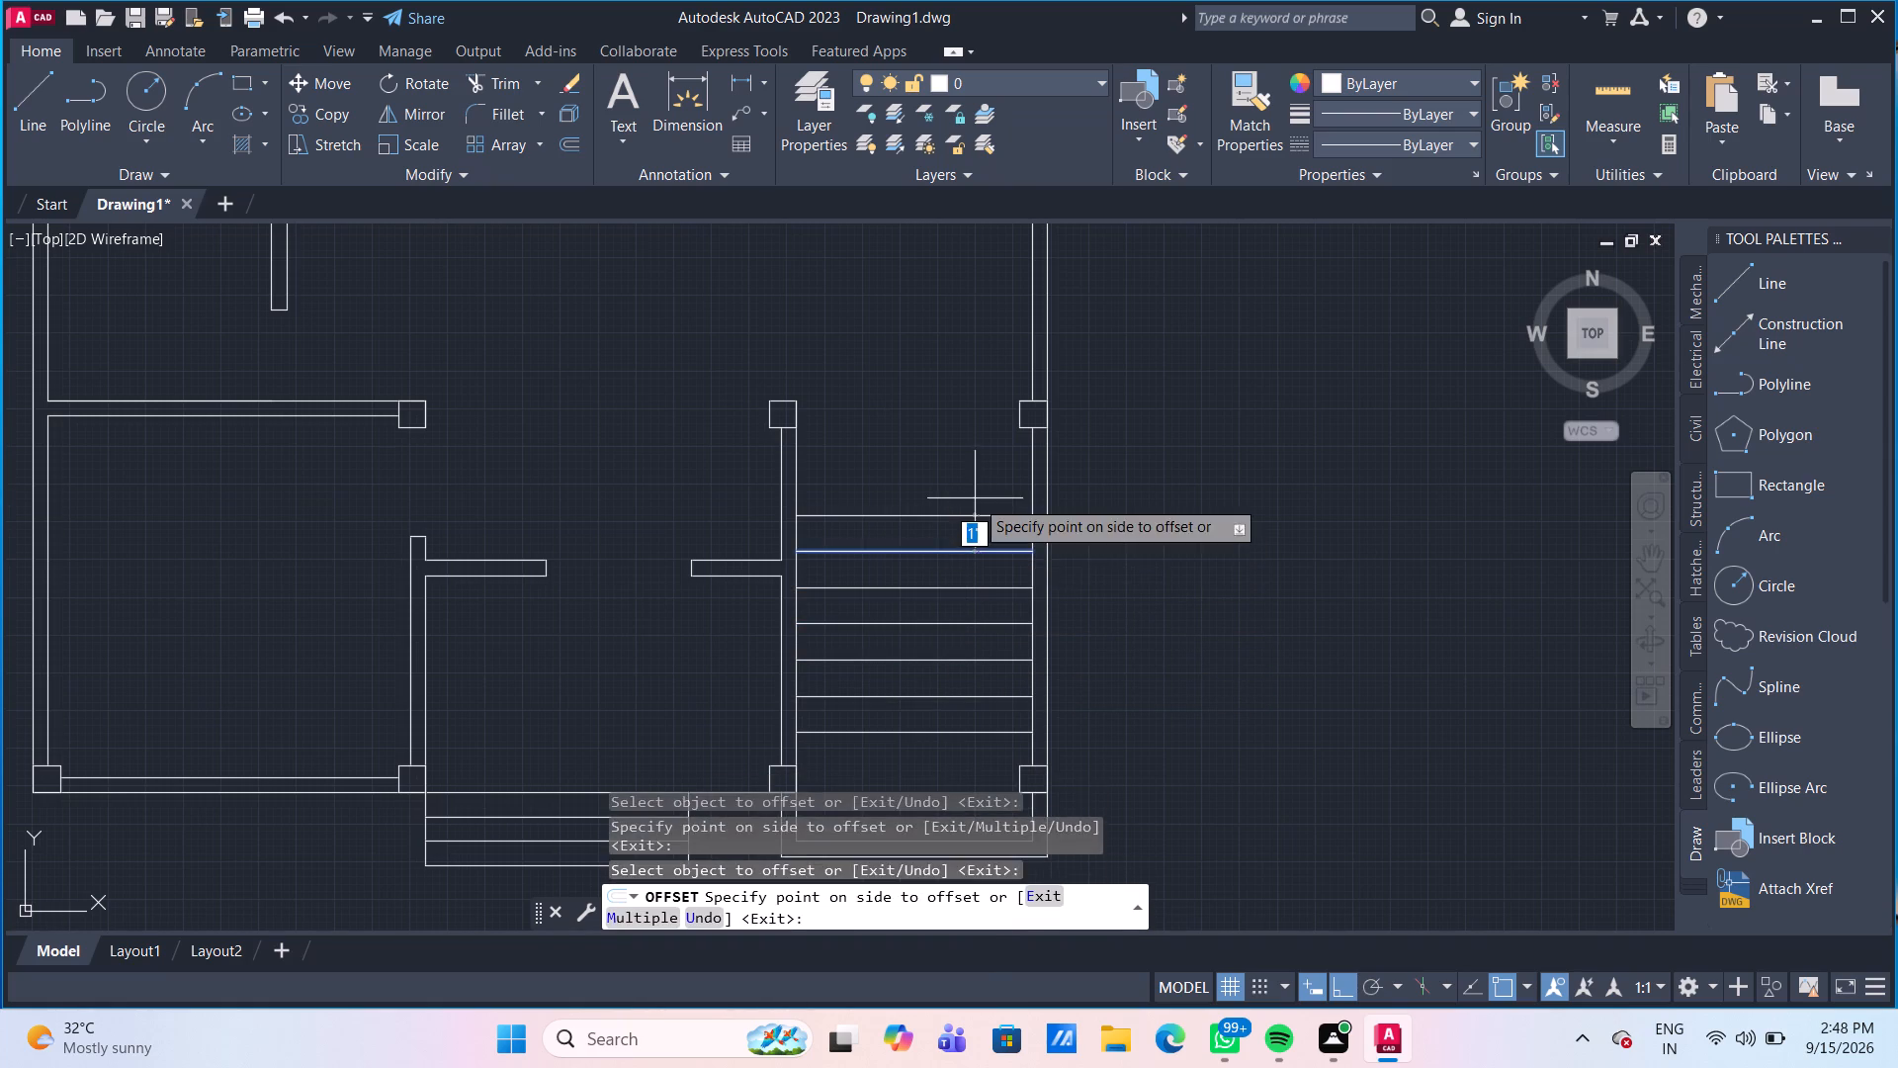
click(975, 498)
click(959, 513)
click(968, 448)
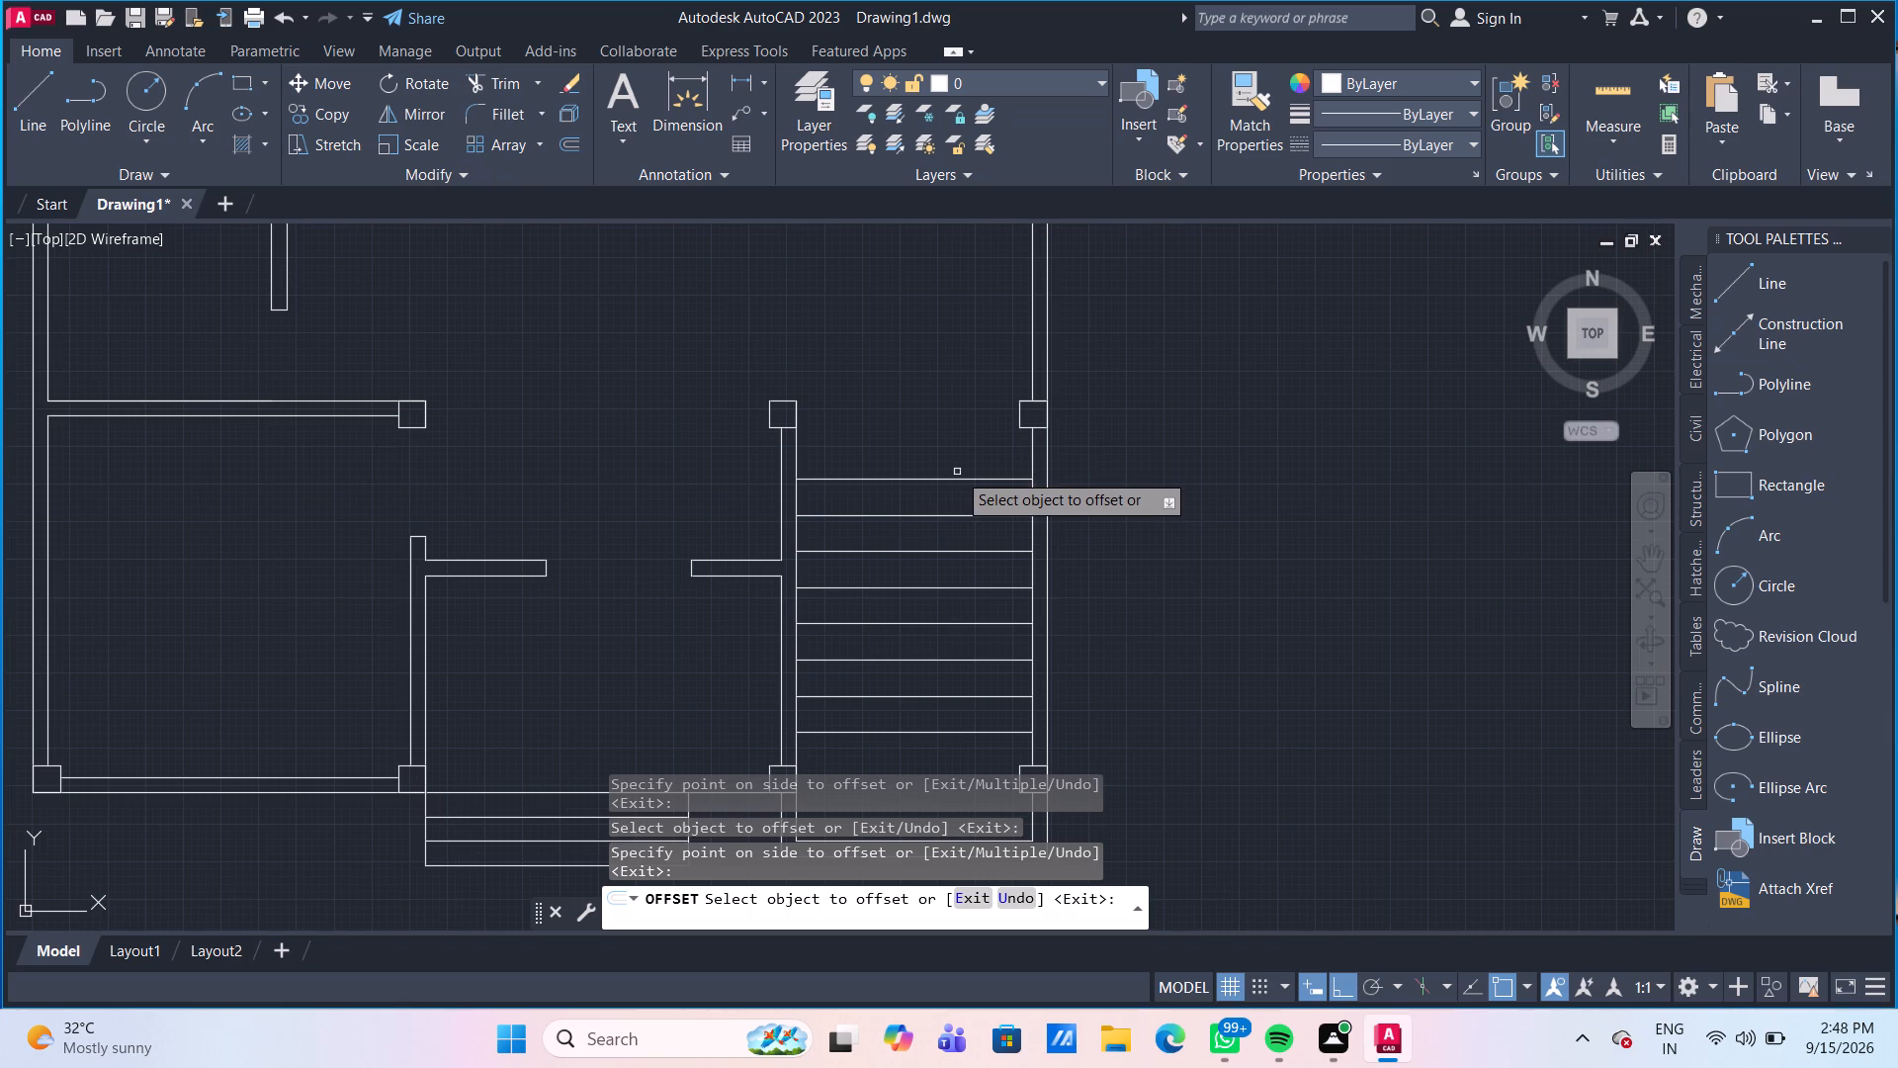
click(957, 479)
click(962, 422)
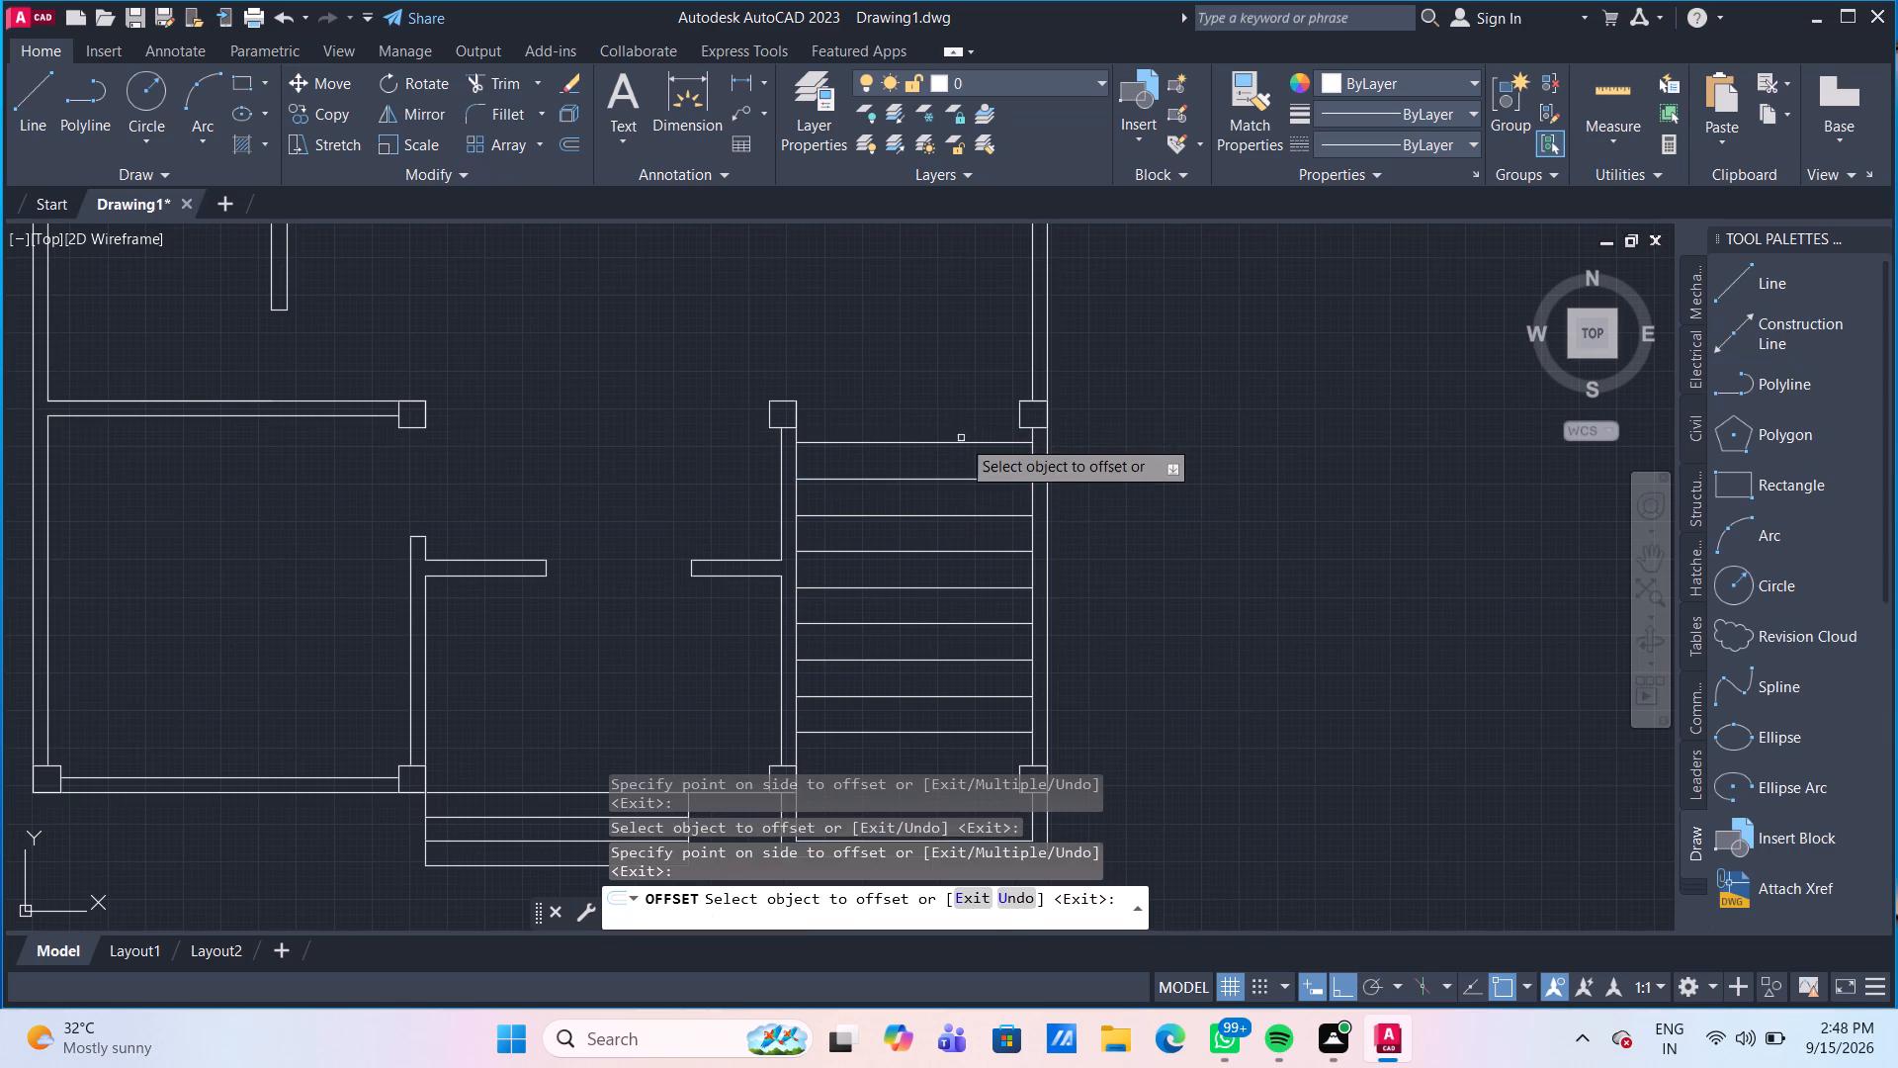
click(961, 445)
click(964, 418)
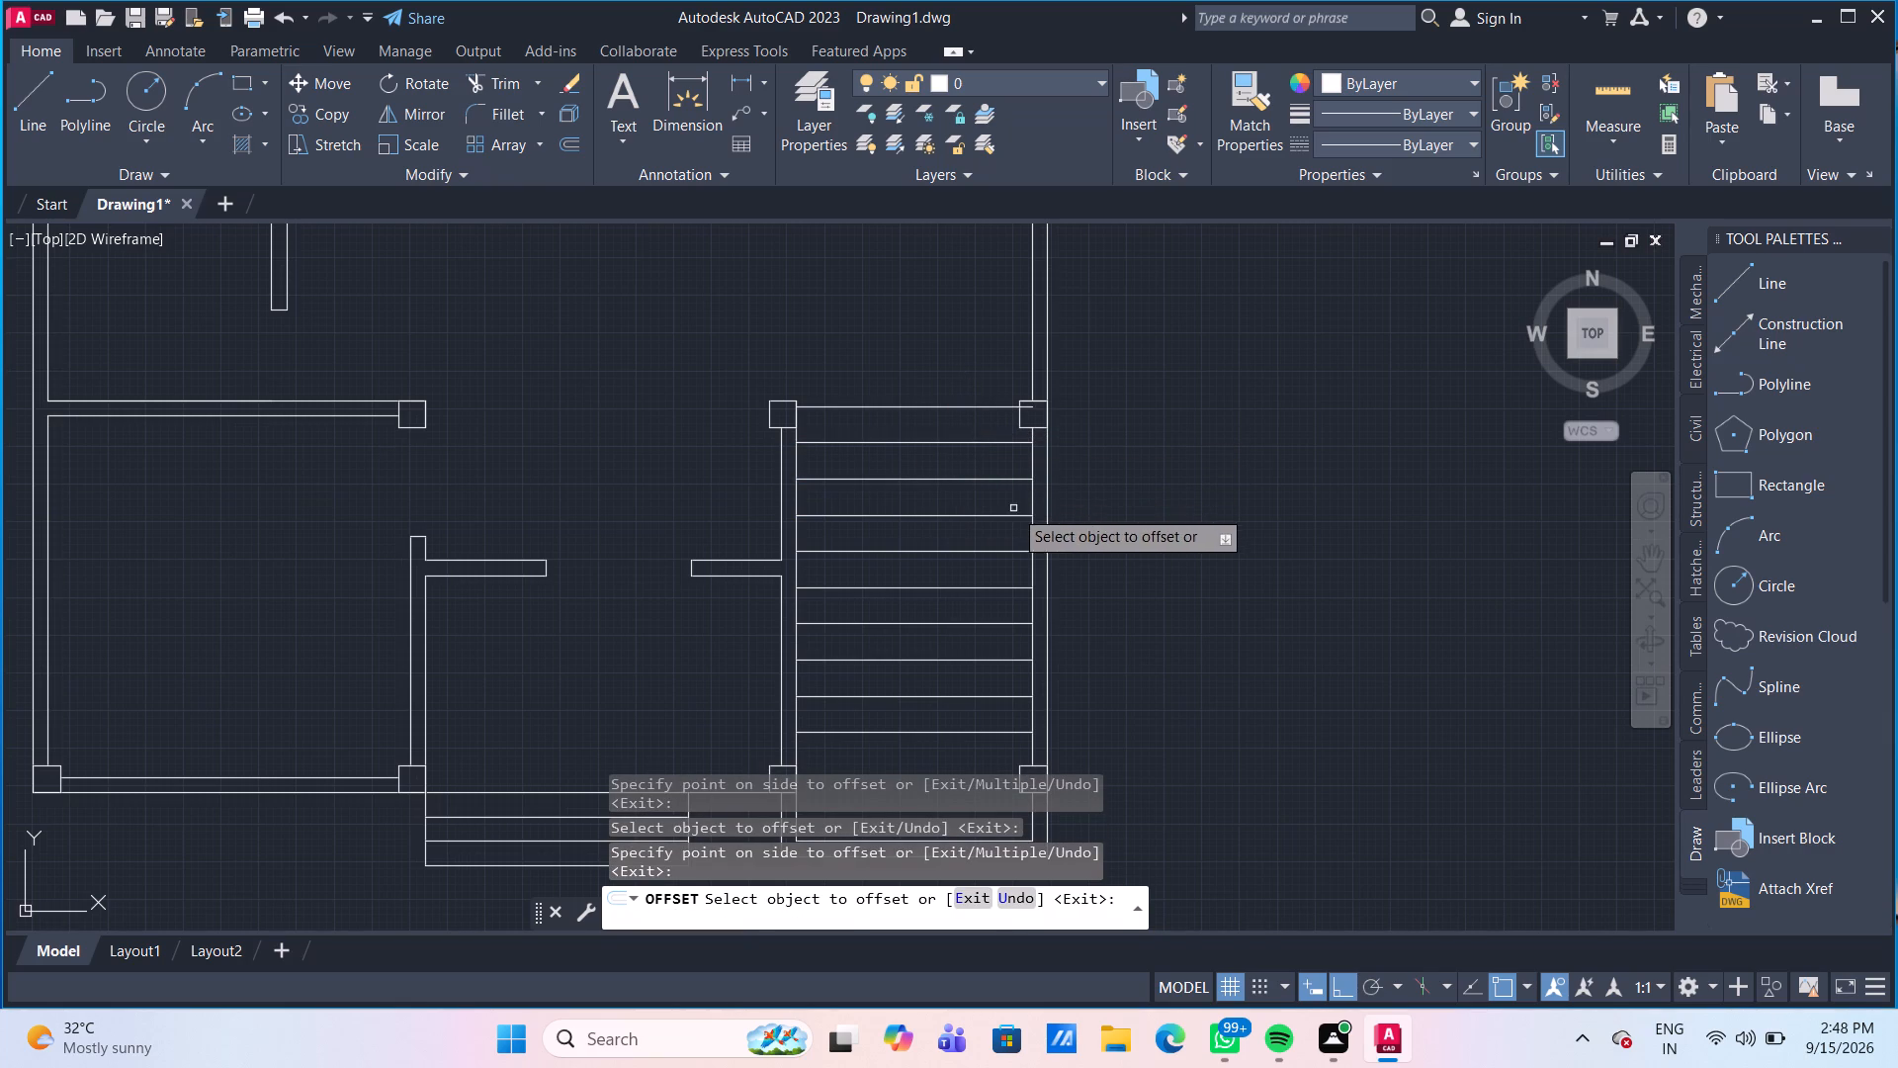
key(Escape)
Draw a vertical centre line about 9' long from the midpoint of the top tread line to the midpoint of the bottom one.
scroll(1180, 486, down, 1)
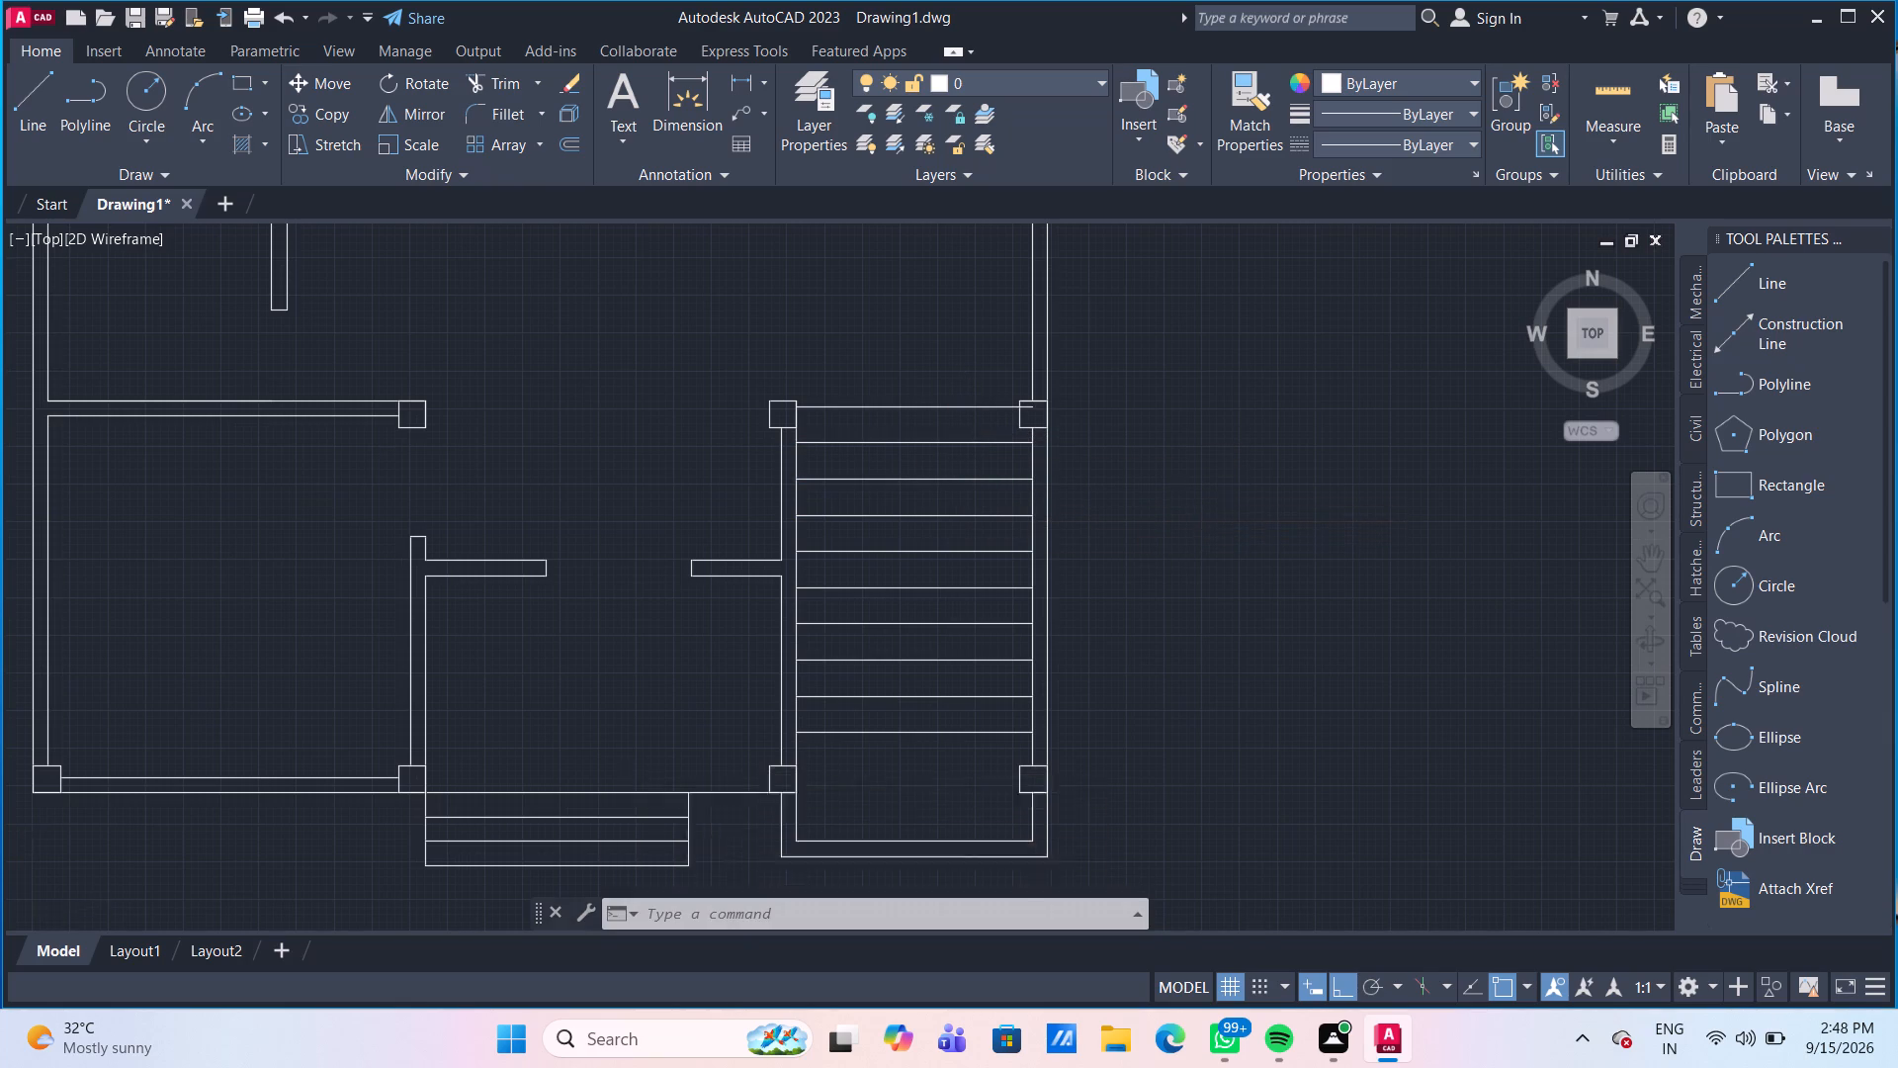
scroll(1076, 456, up, 3)
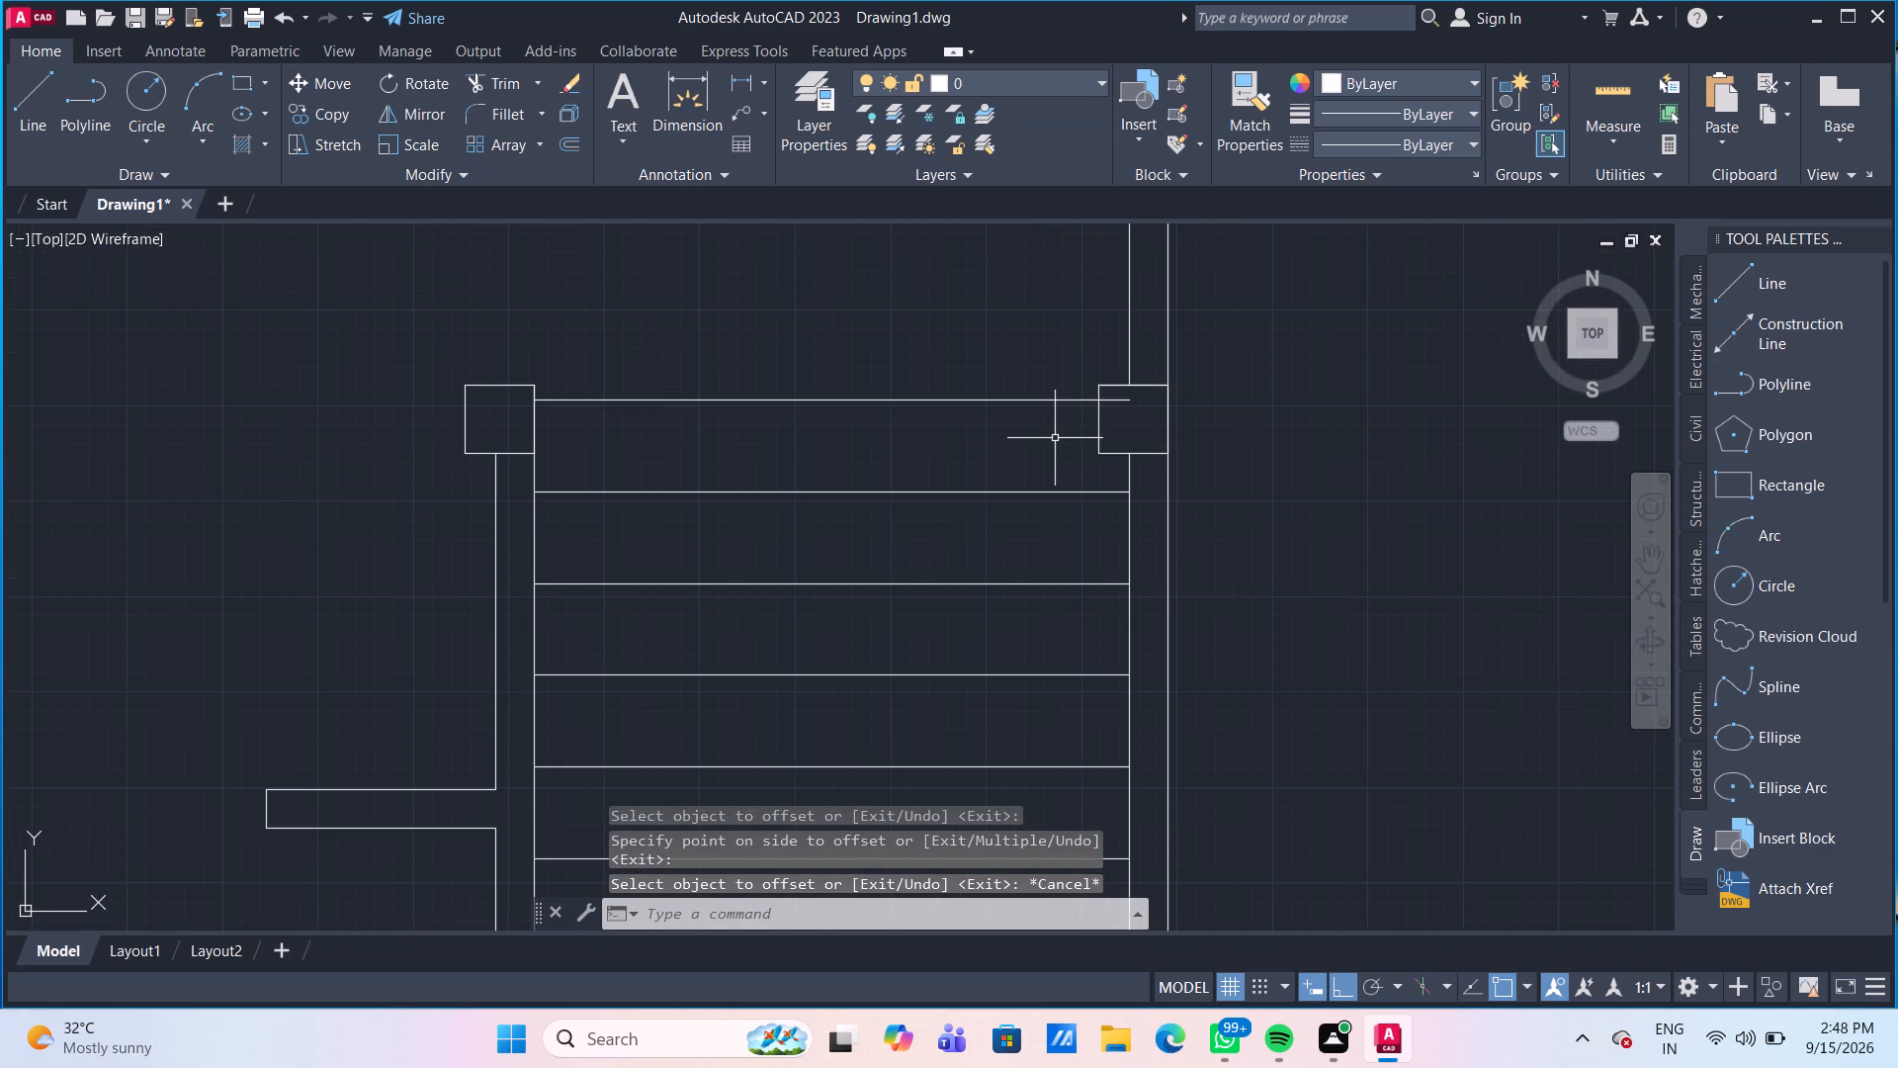
click(46, 113)
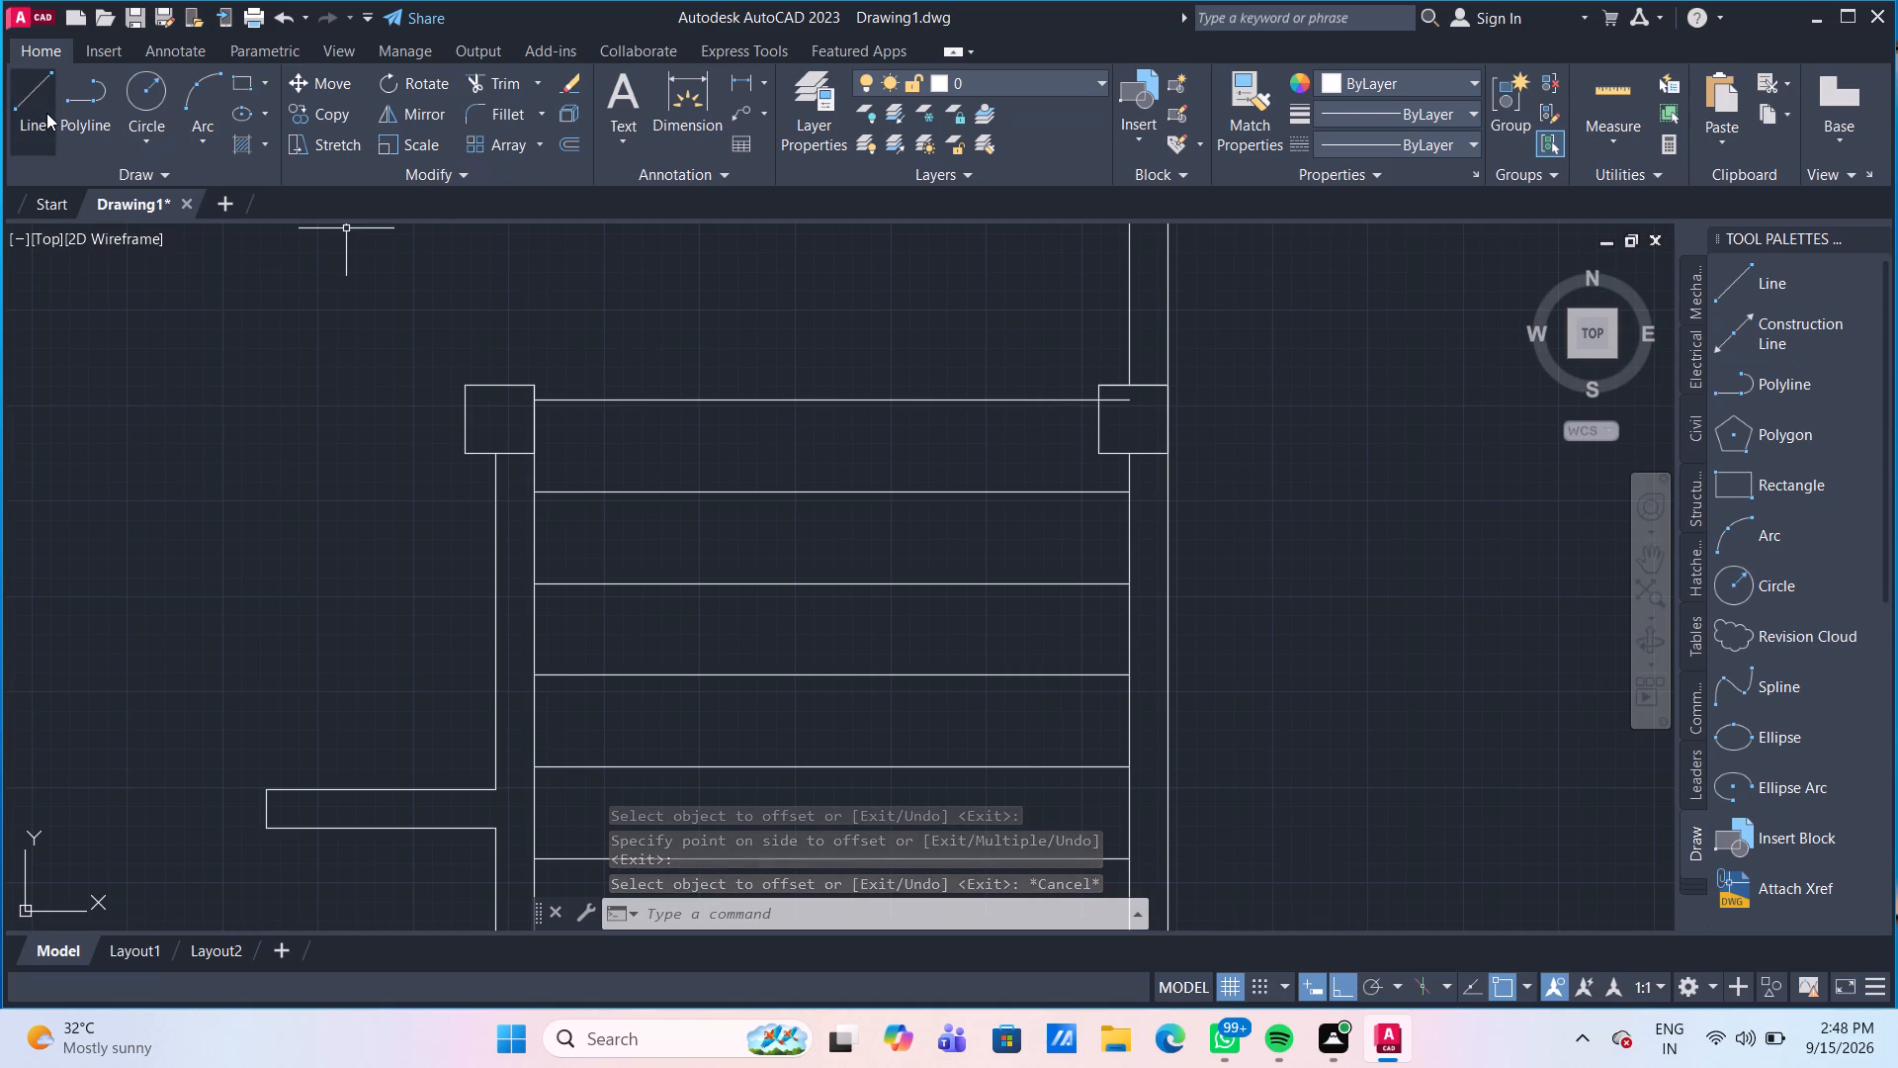
scroll(675, 545, down, 2)
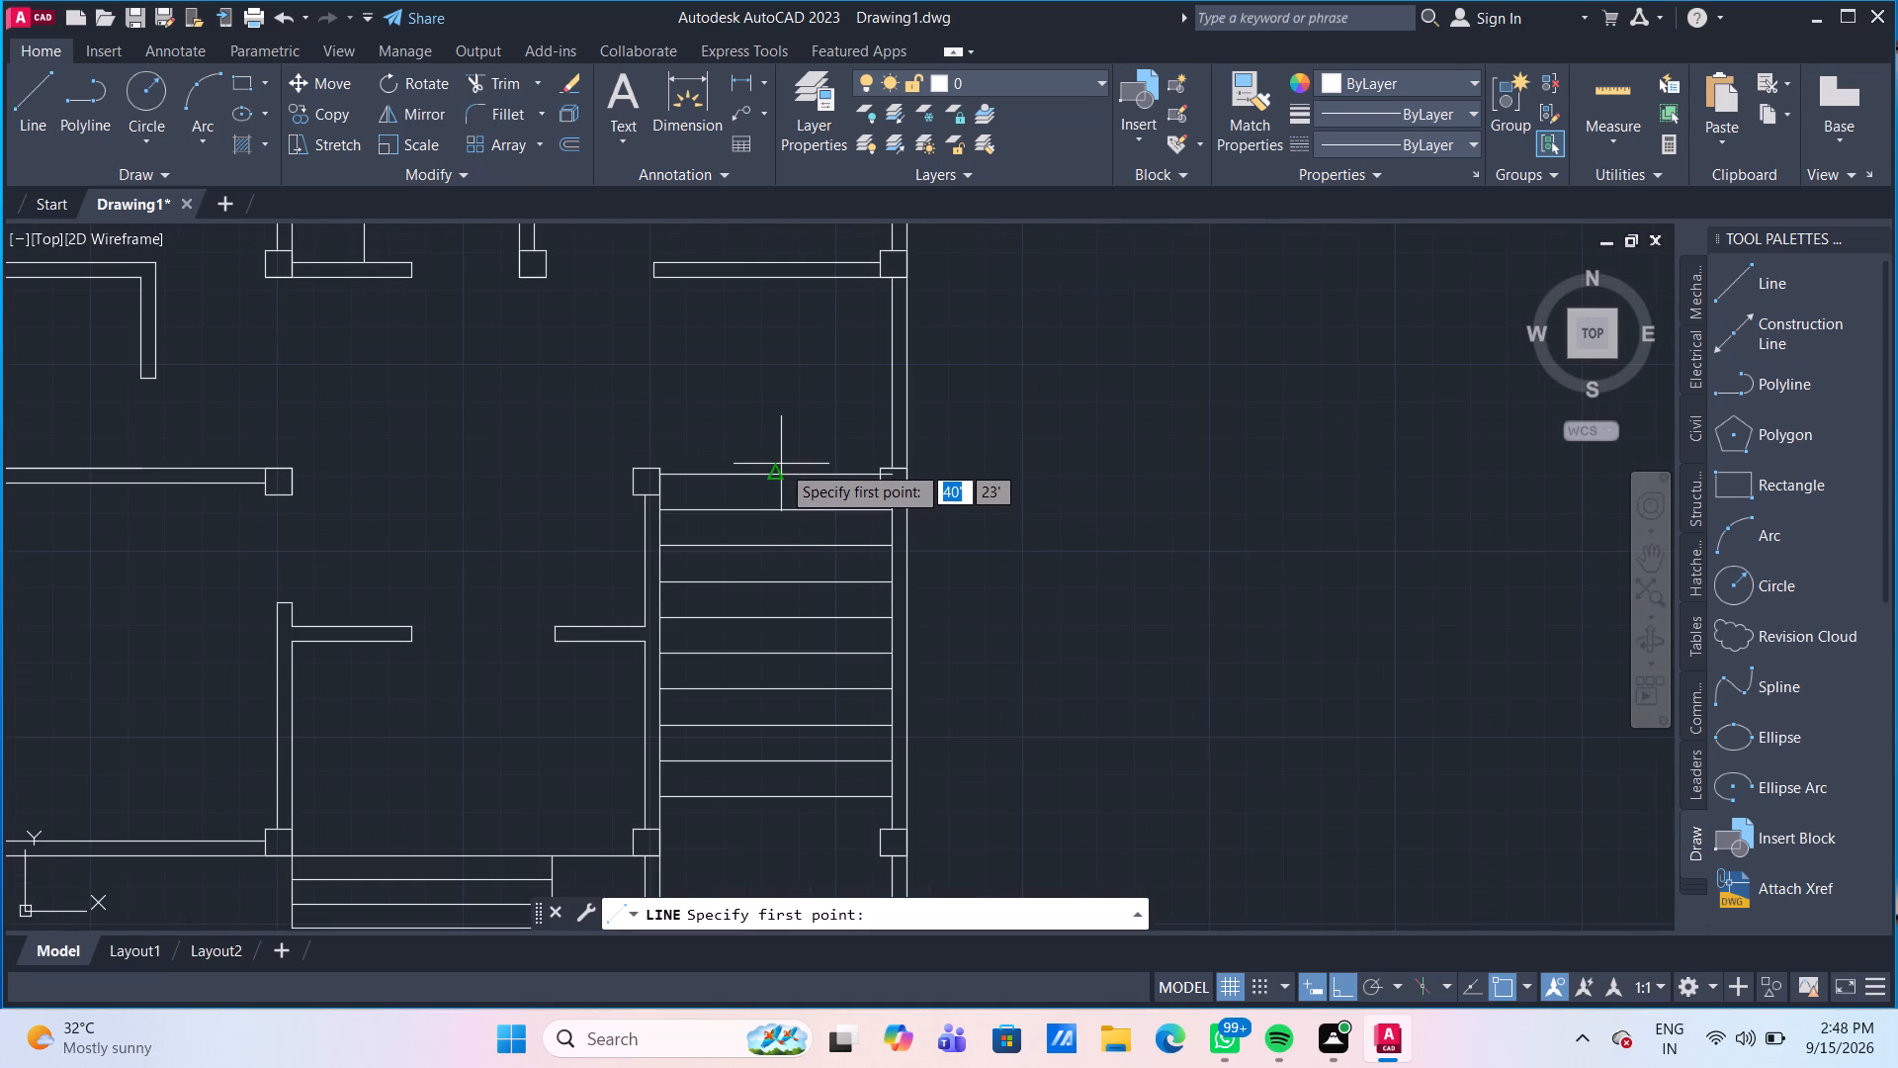
click(775, 474)
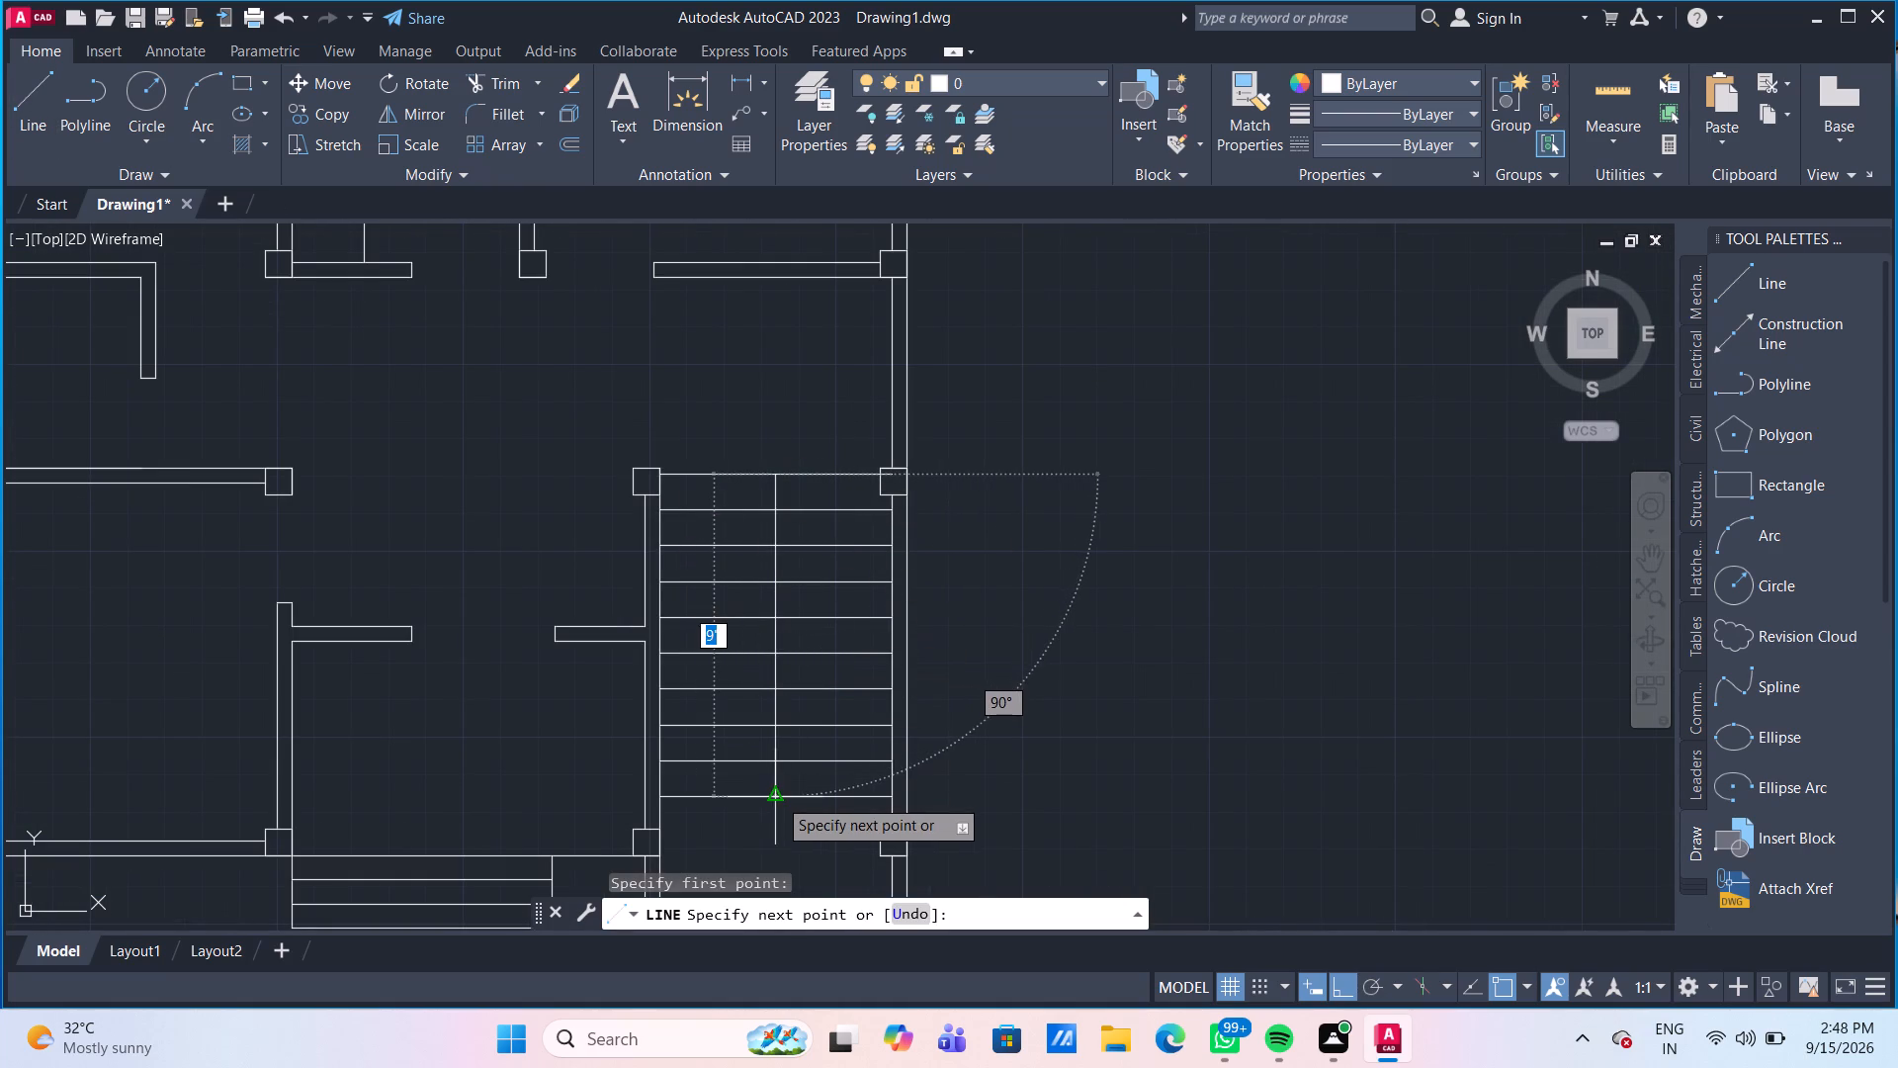
click(777, 797)
key(Return)
Draw a U-shaped stair path line: about 11'-11" down the left flight, 3' across, and 8'-7" up the right flight to the third tread line.
scroll(784, 787, down, 1)
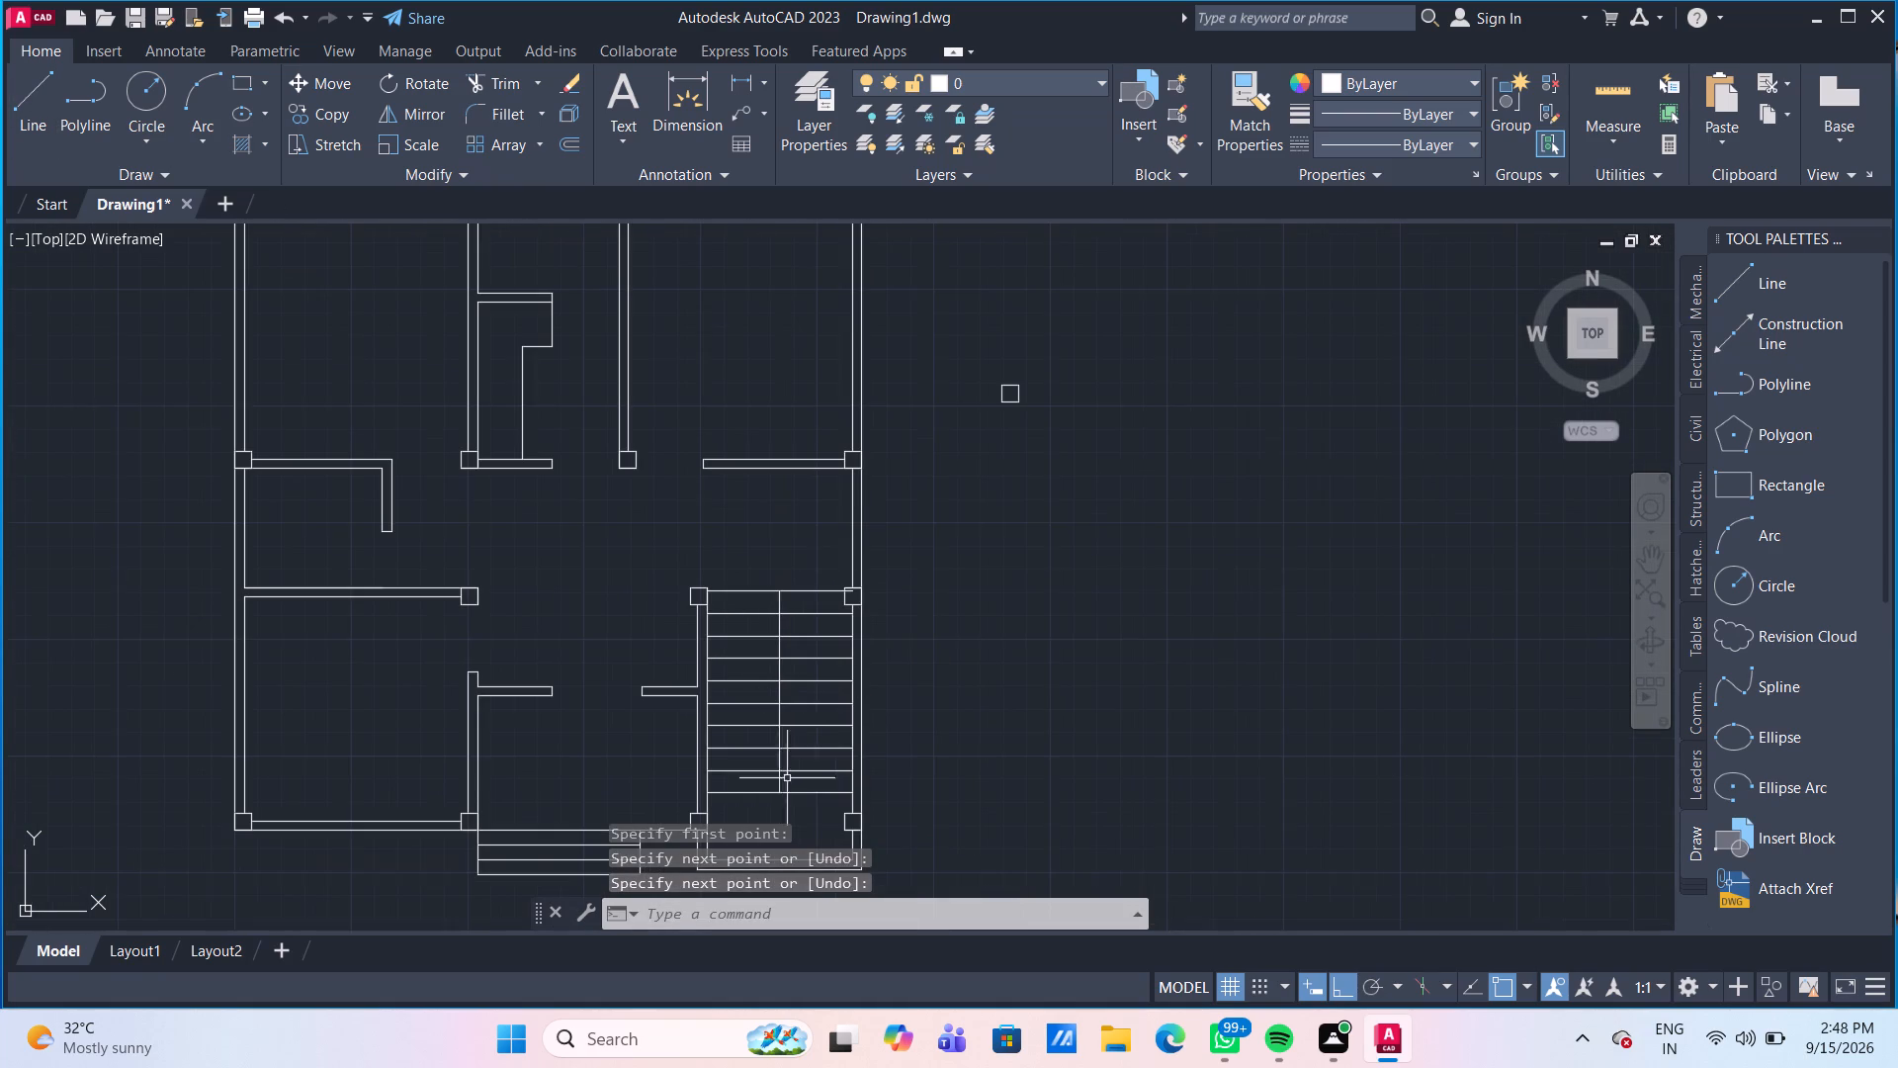
middle_drag(908, 764, 911, 628)
scroll(914, 629, down, 1)
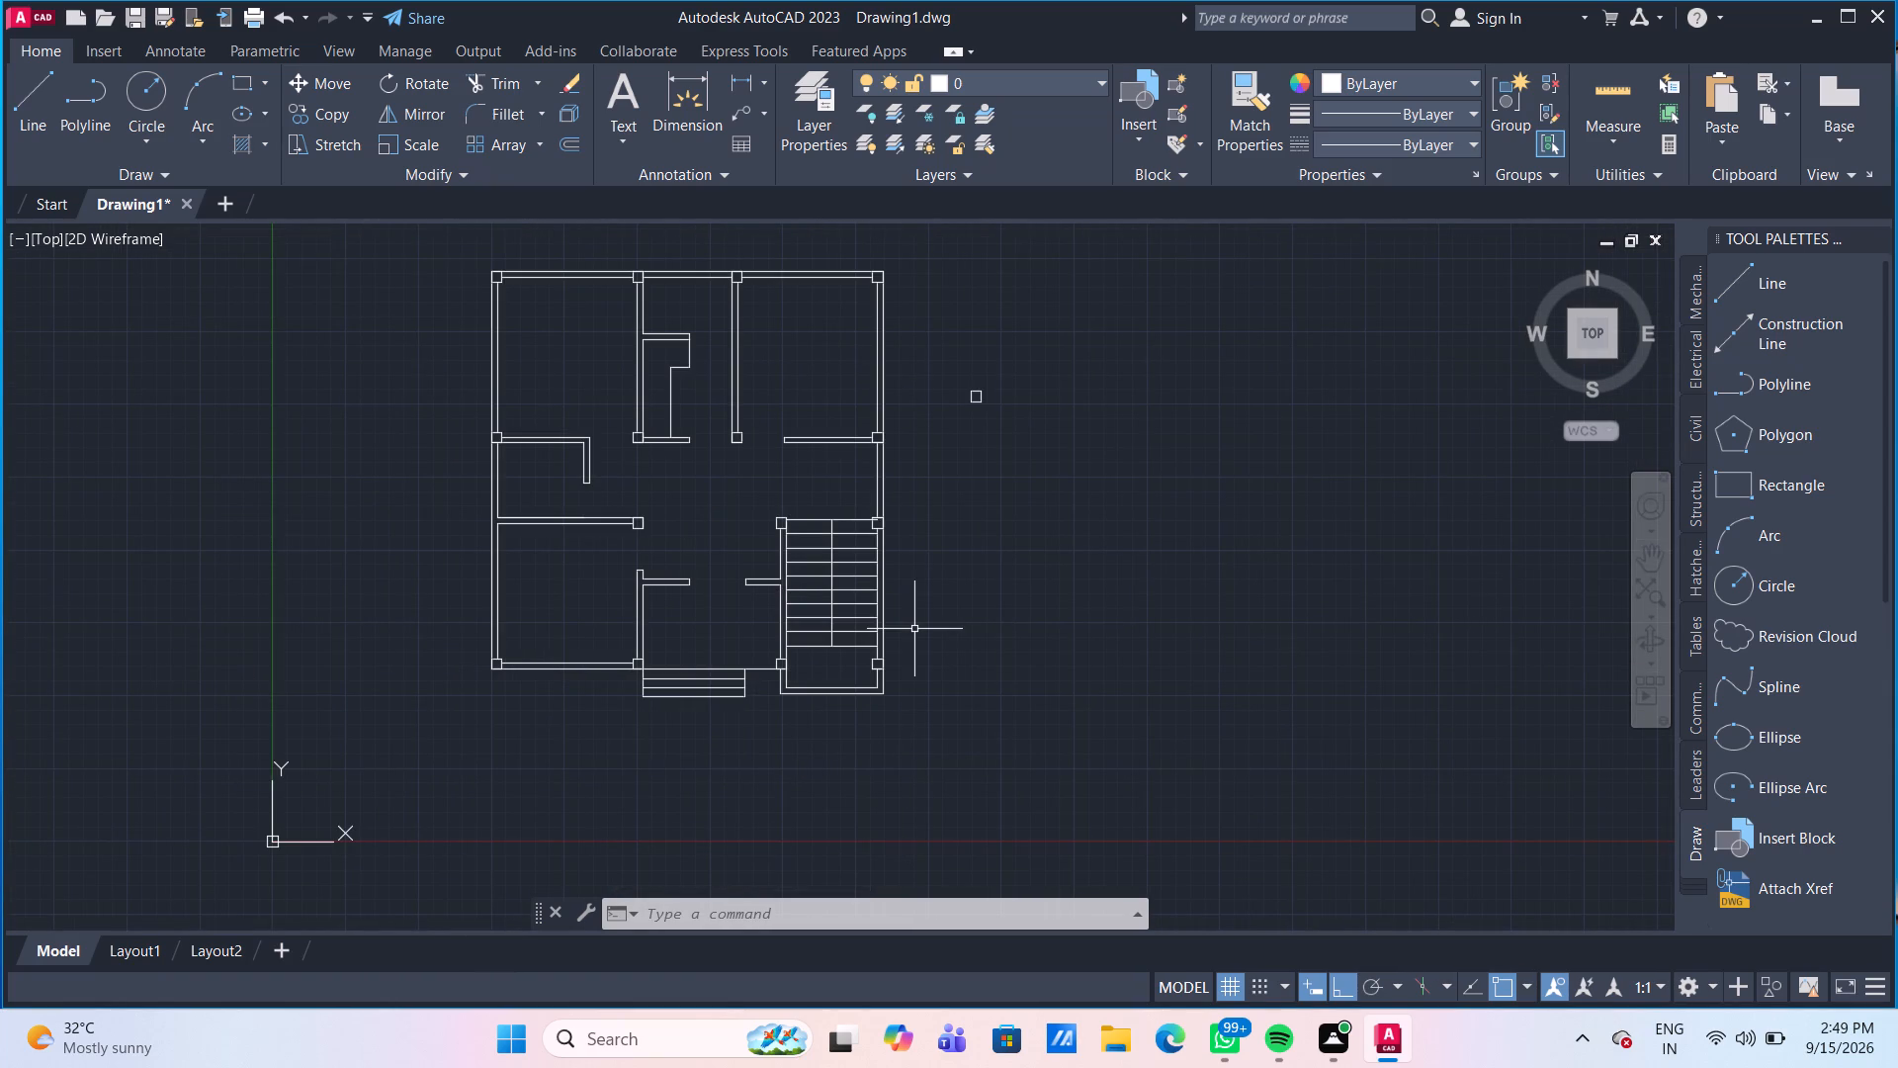
scroll(902, 590, up, 2)
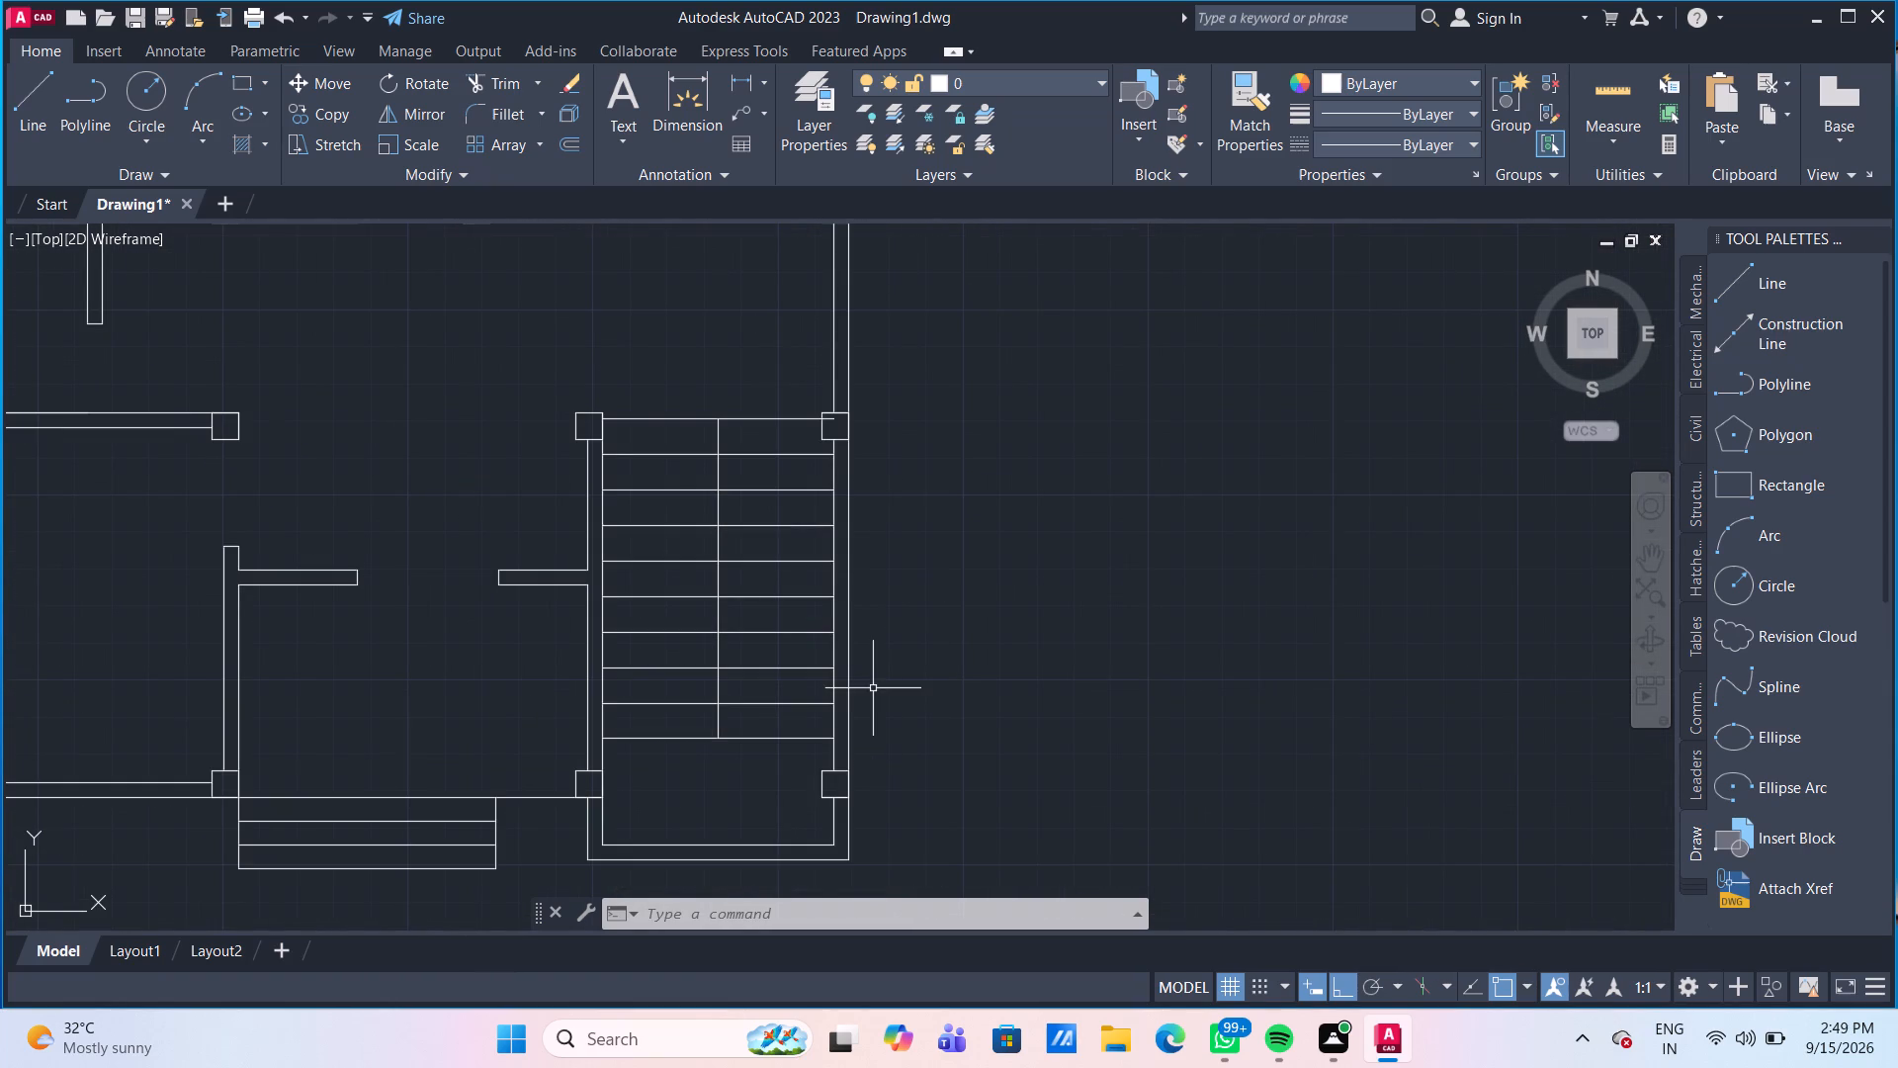
click(48, 98)
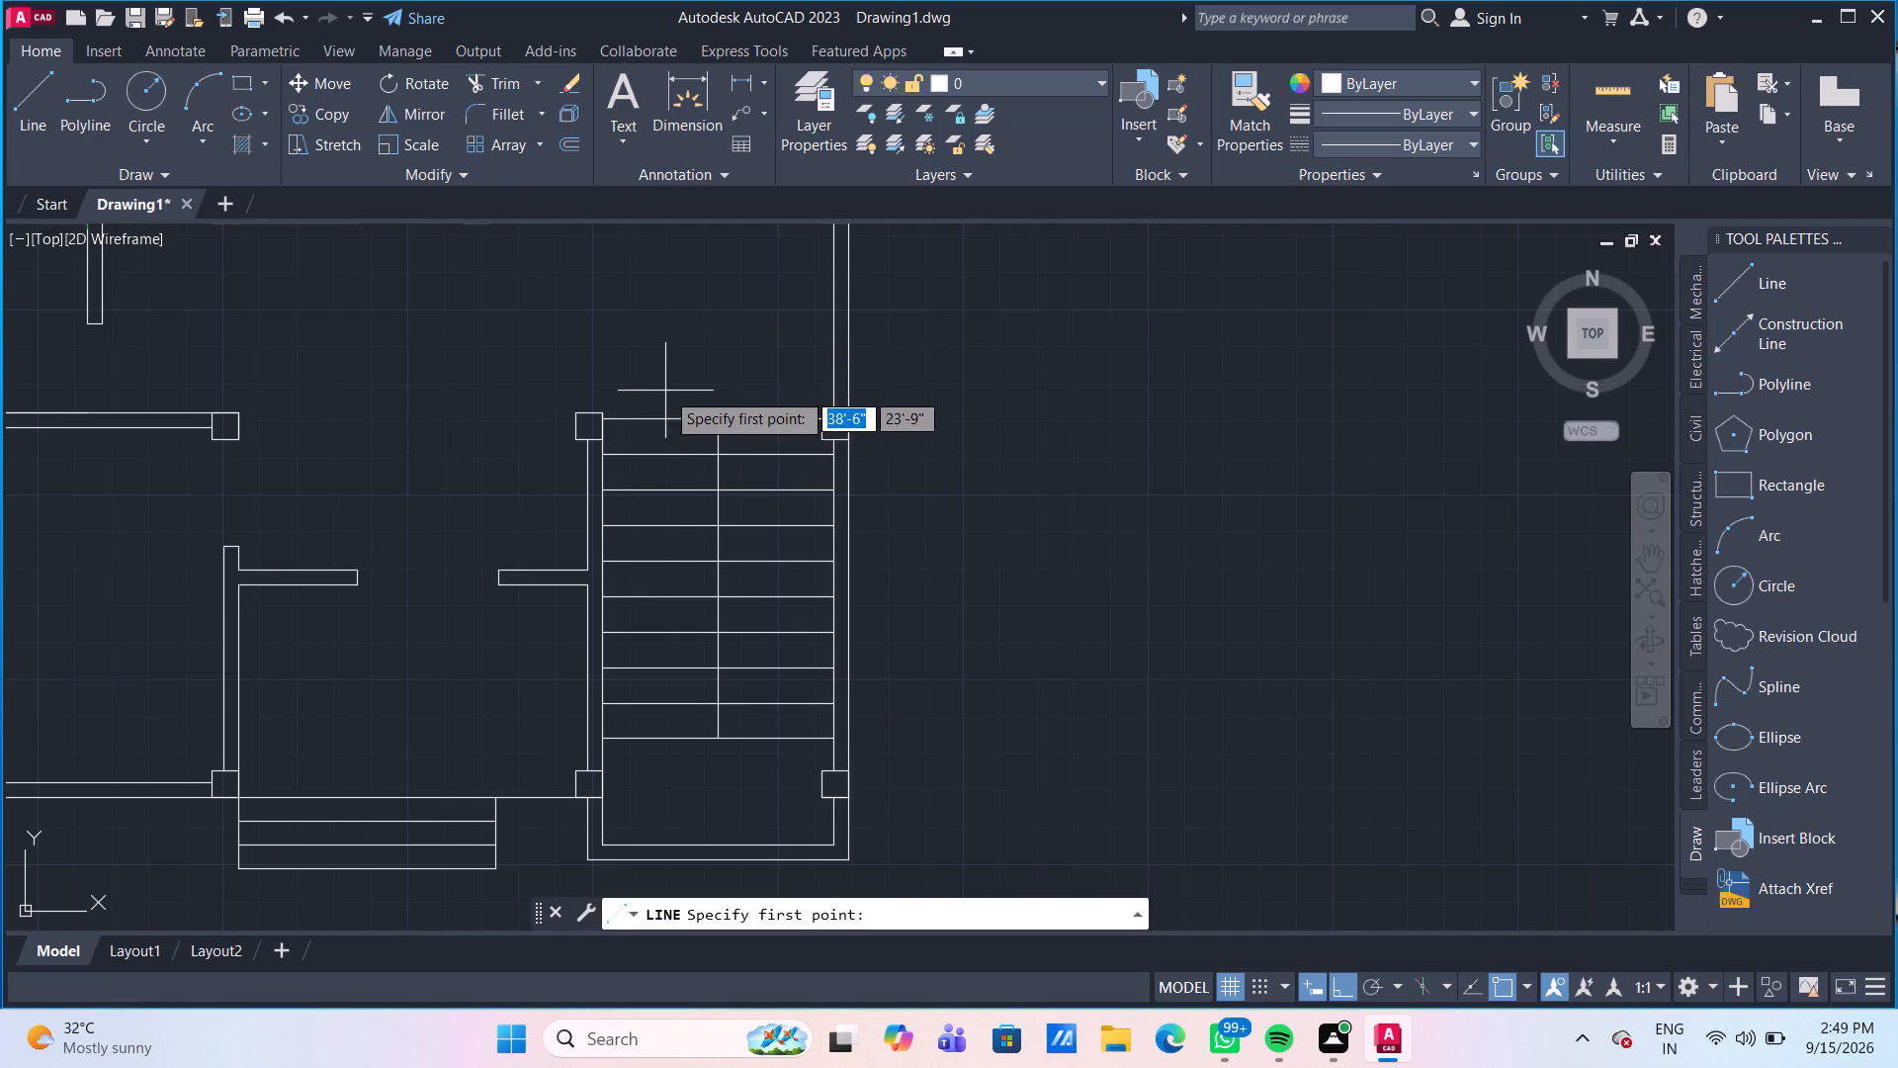
click(659, 371)
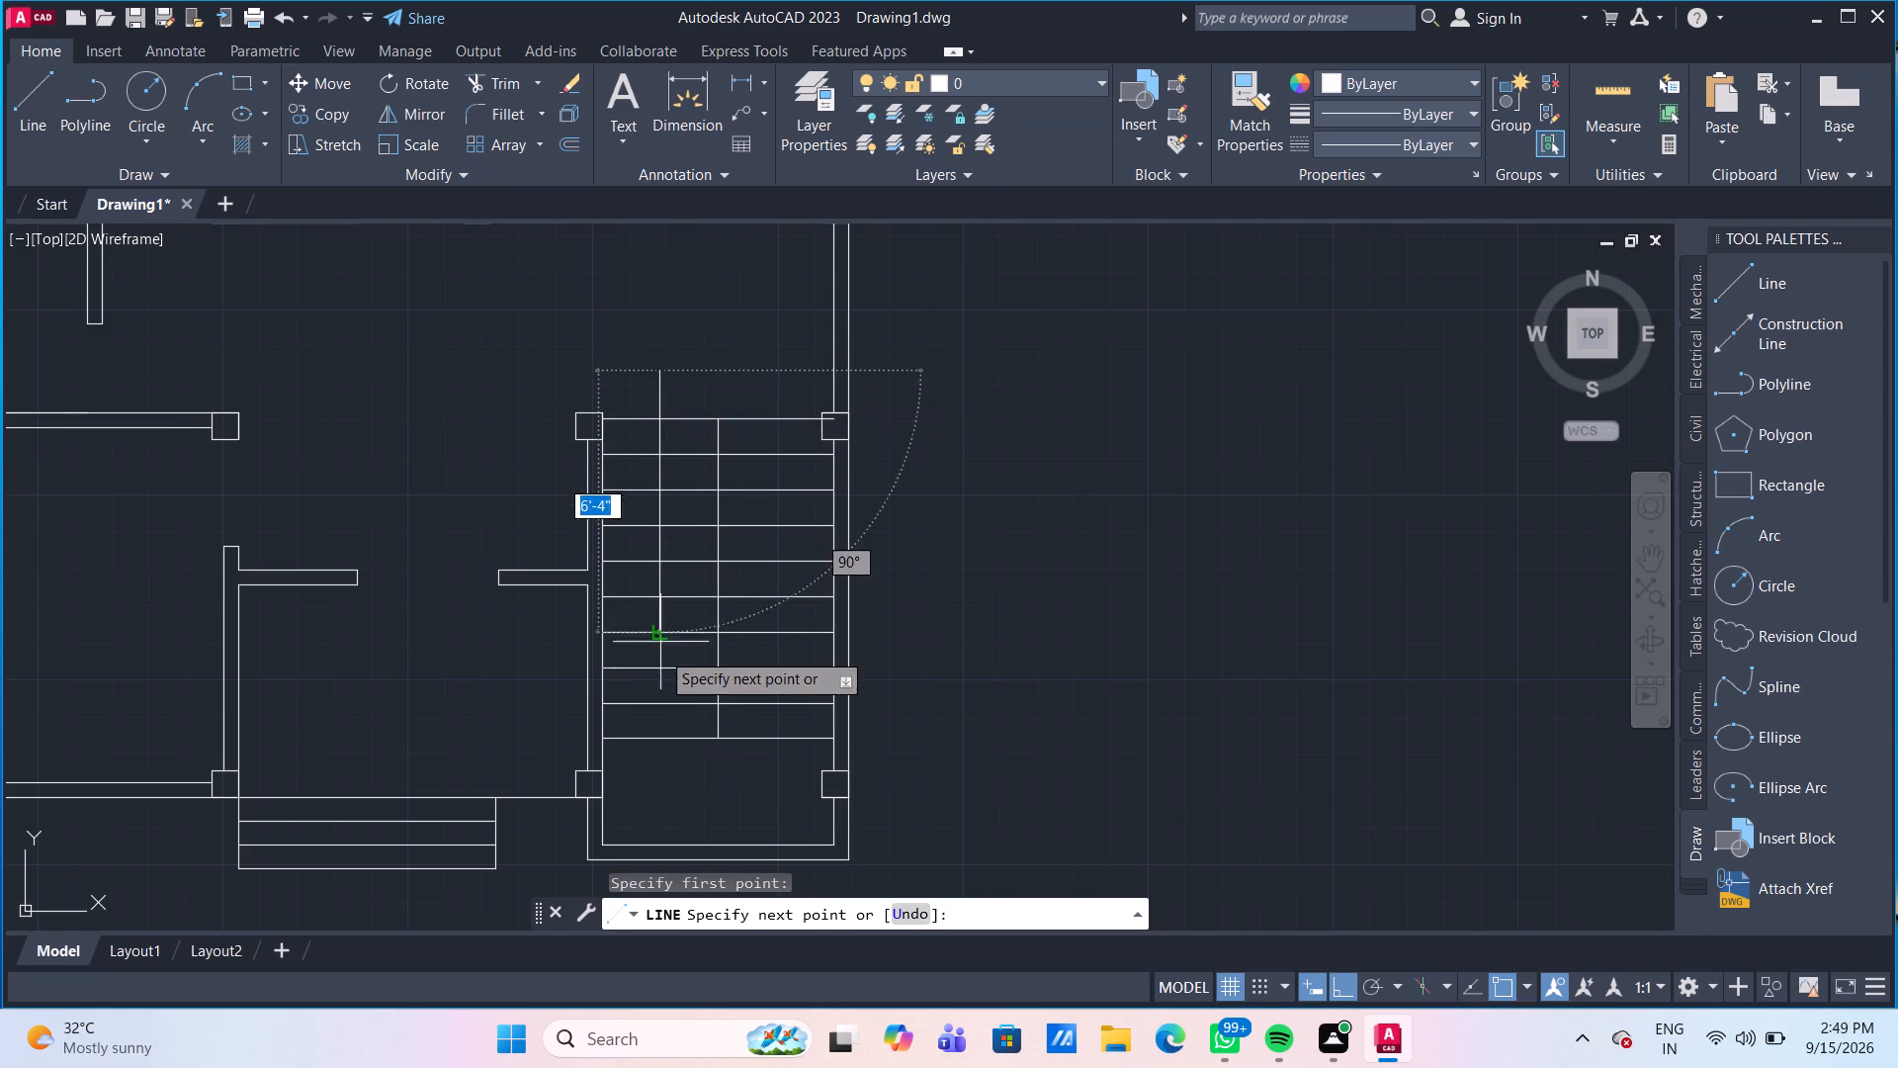
click(656, 795)
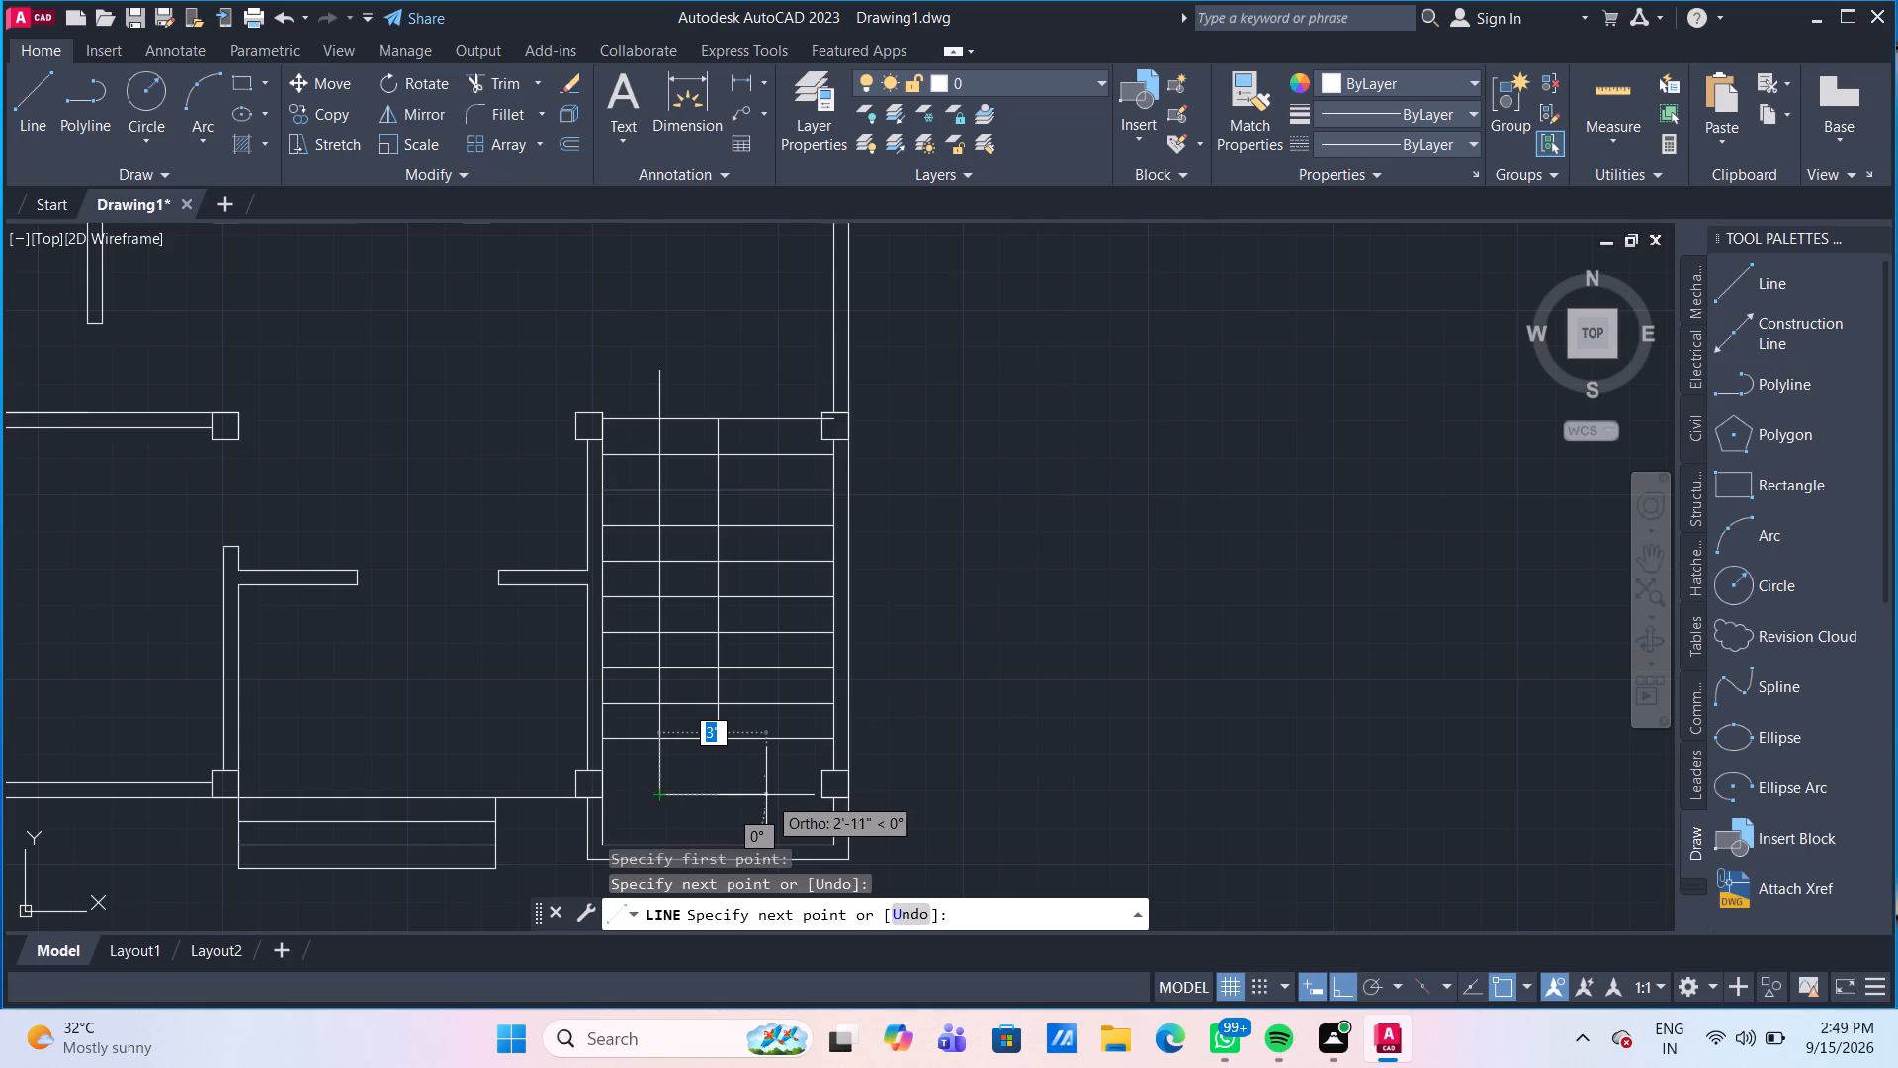
click(767, 795)
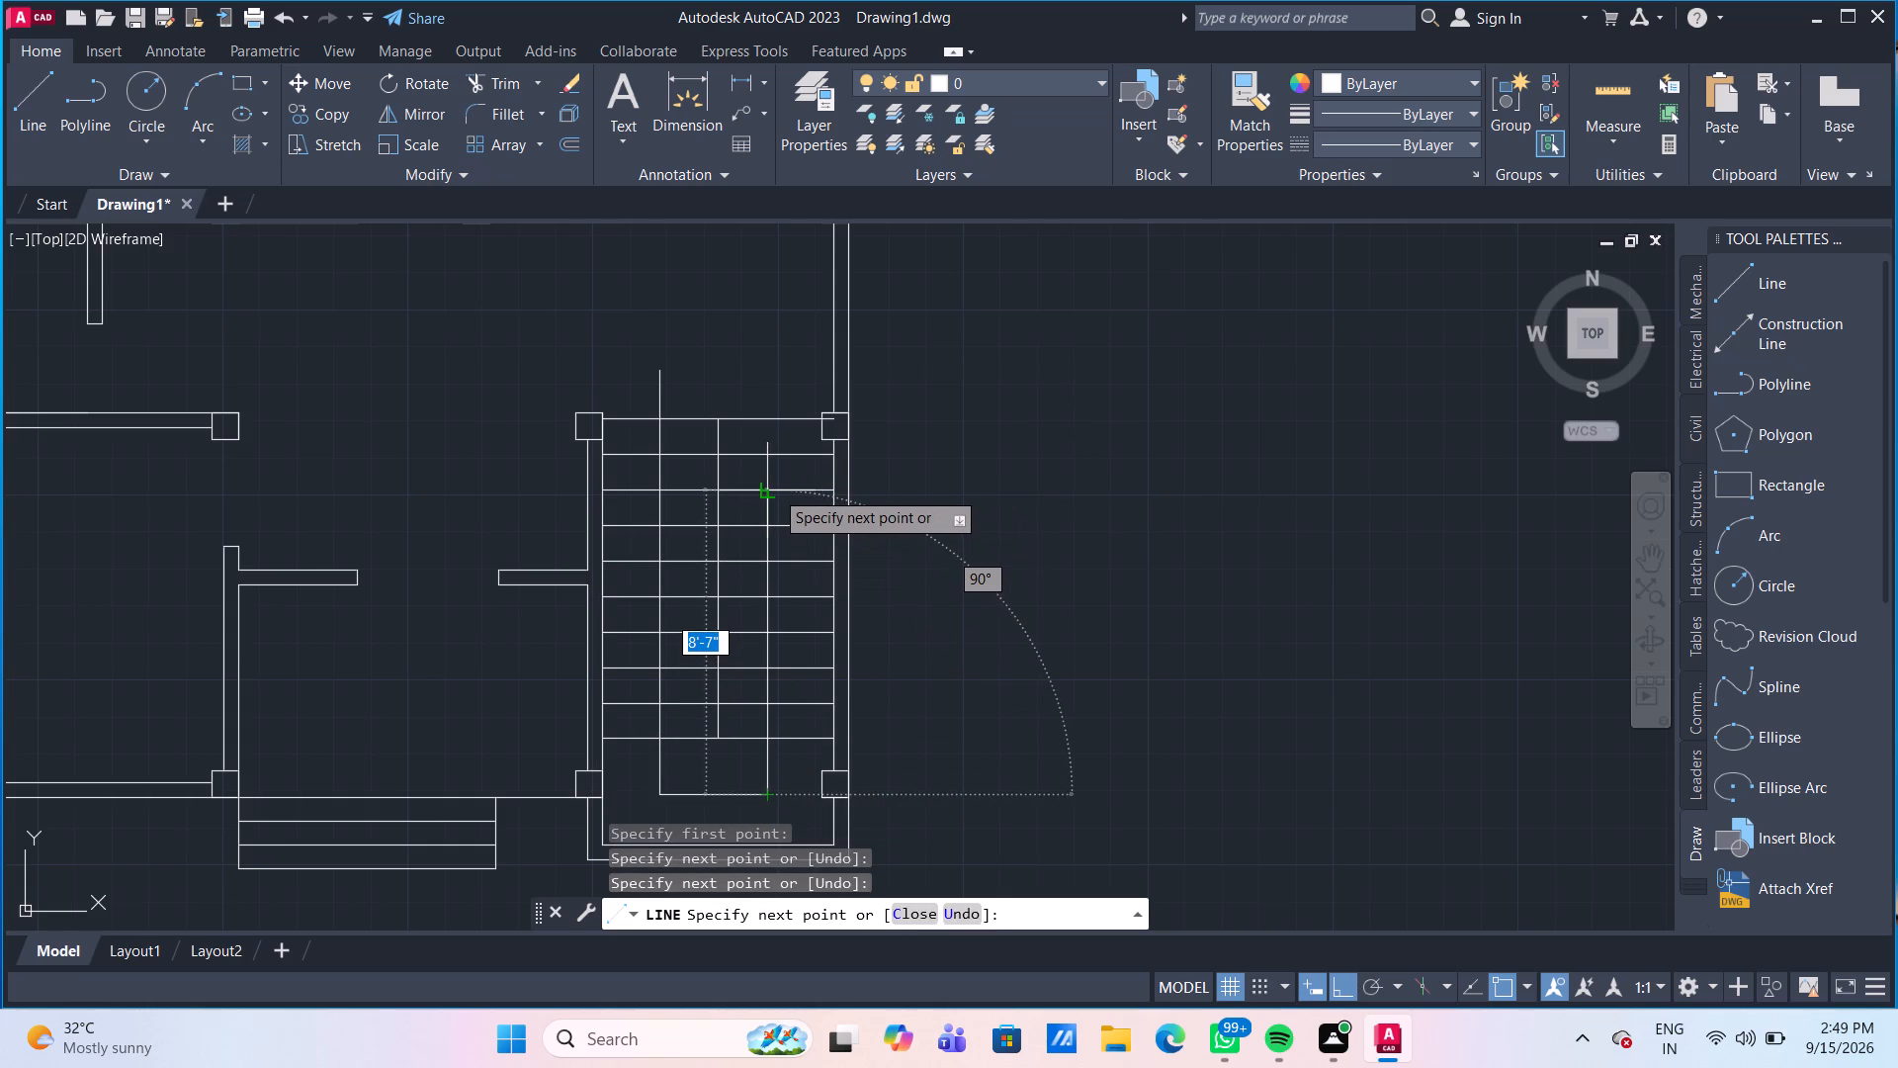
scroll(773, 503, up, 1)
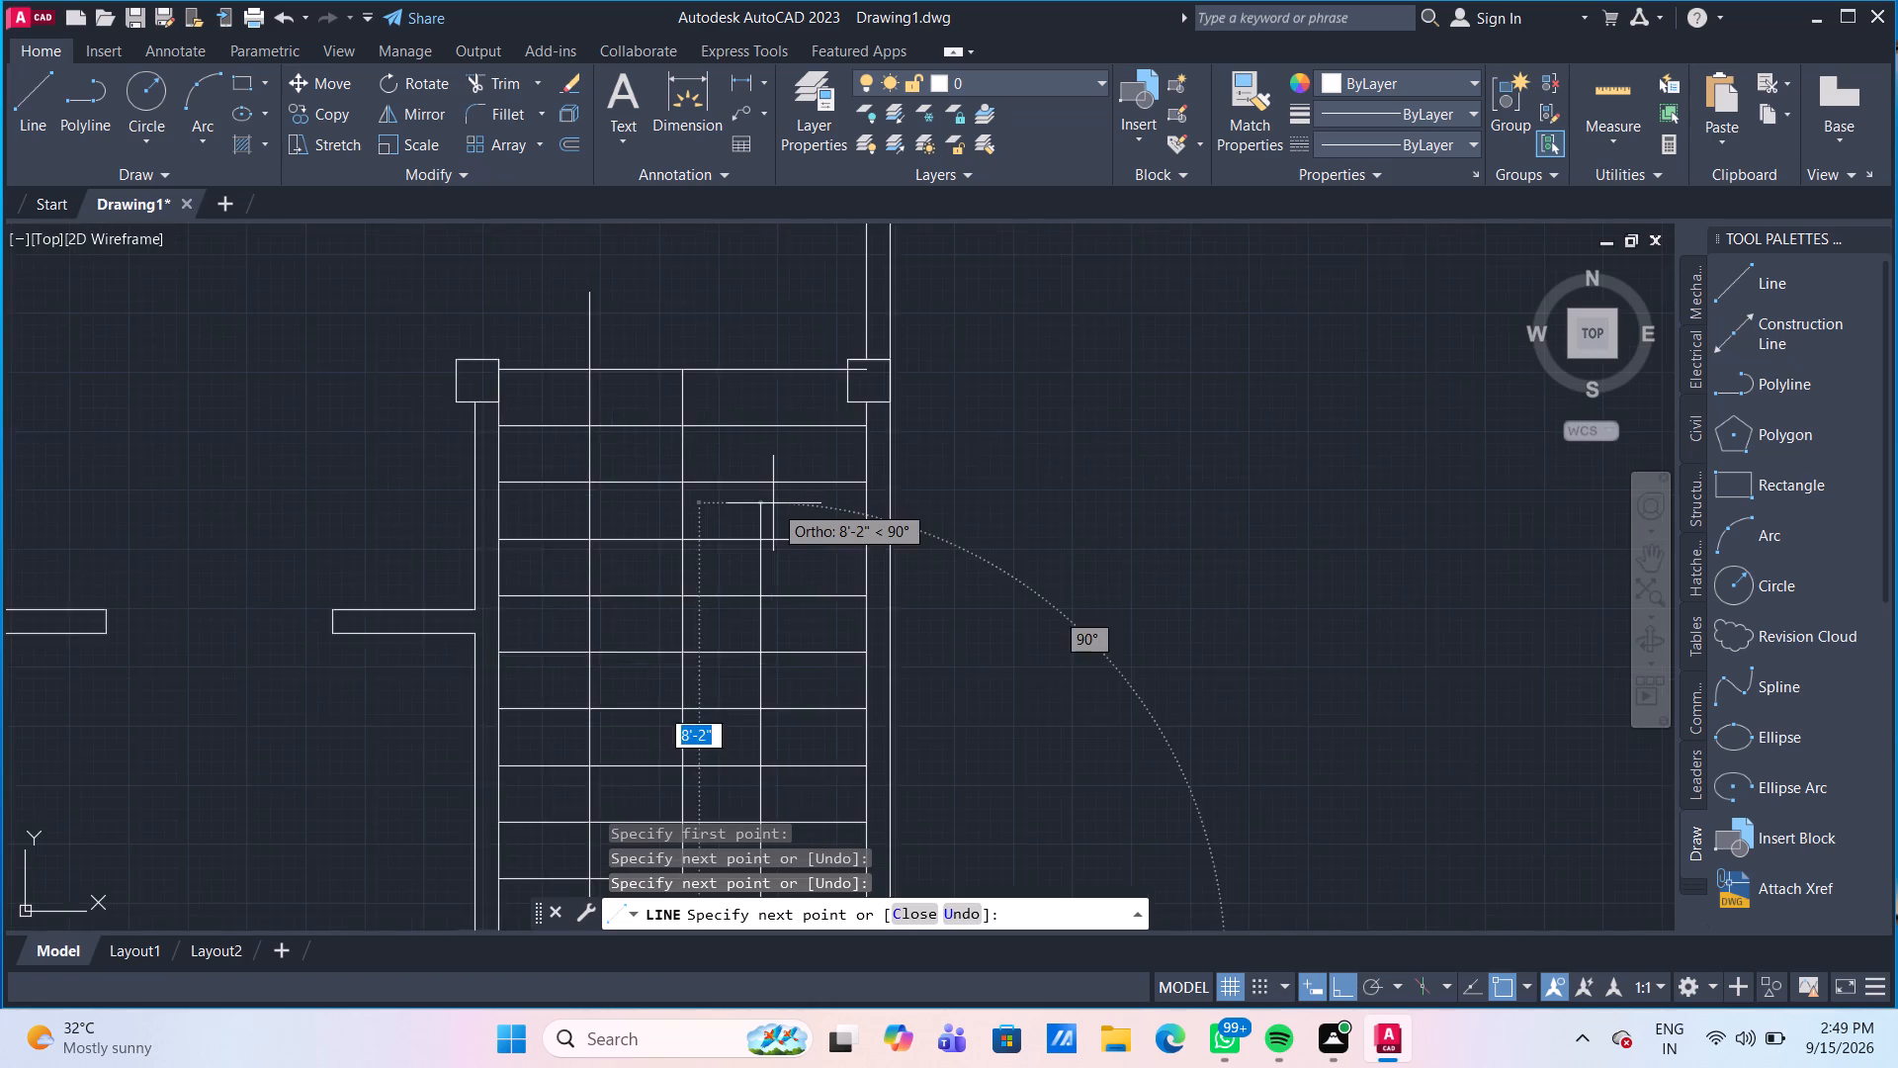
scroll(773, 503, up, 1)
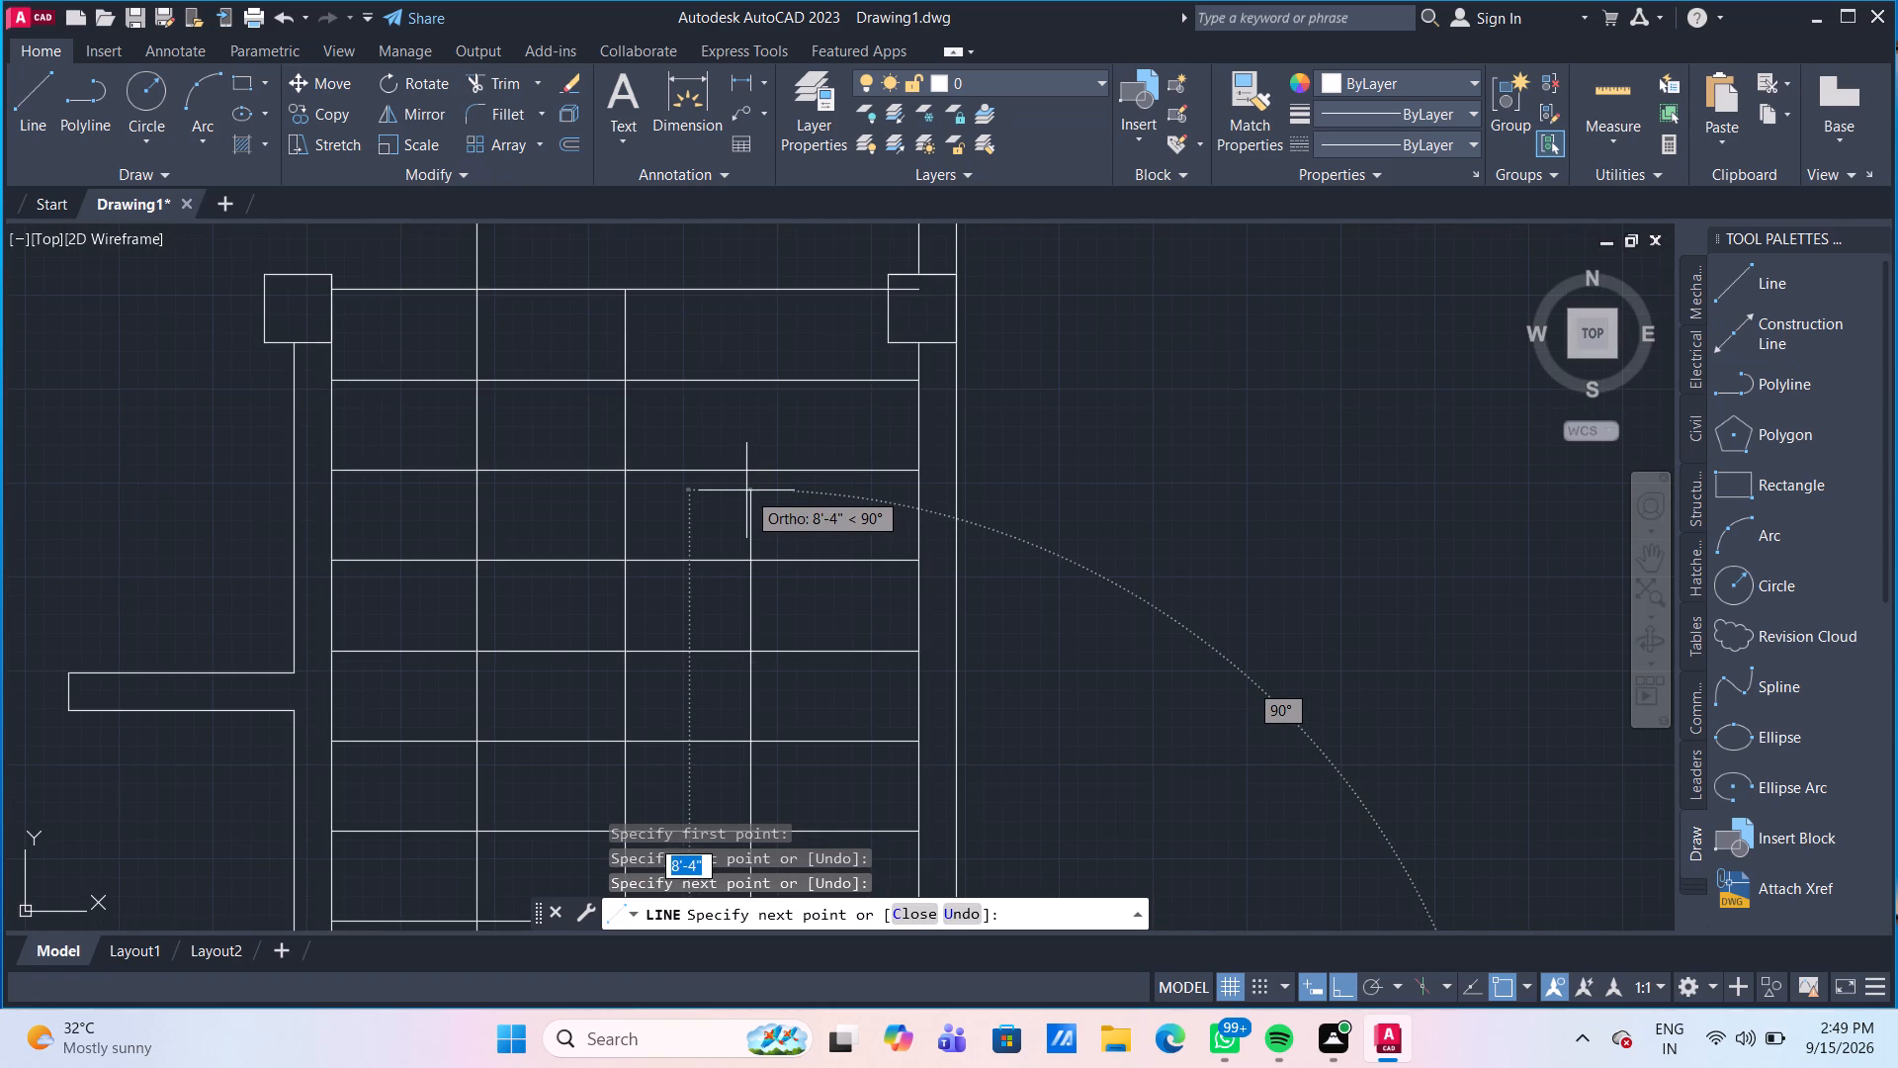
click(746, 478)
key(Return)
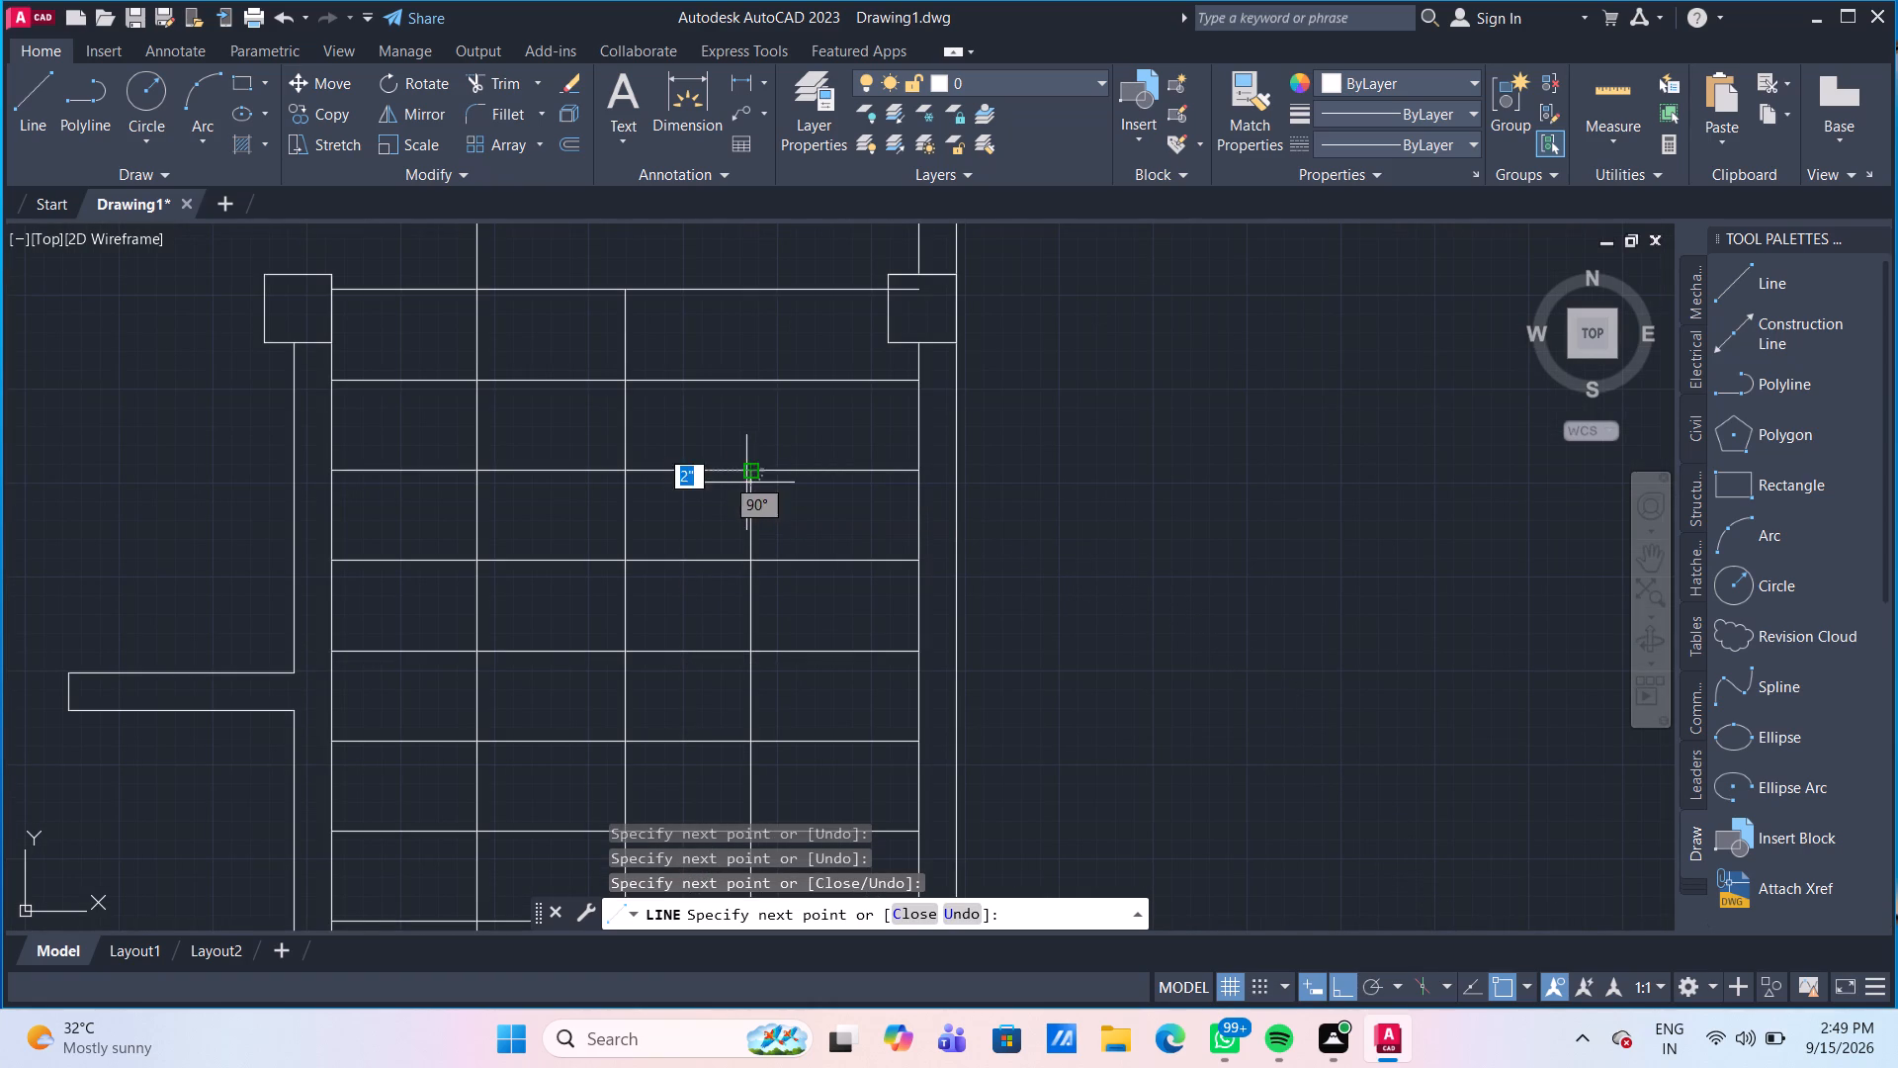
With Ortho off, draw a triangular arrowhead at the right path line's upper end, with about 4" sides and a 6" base.
click(35, 100)
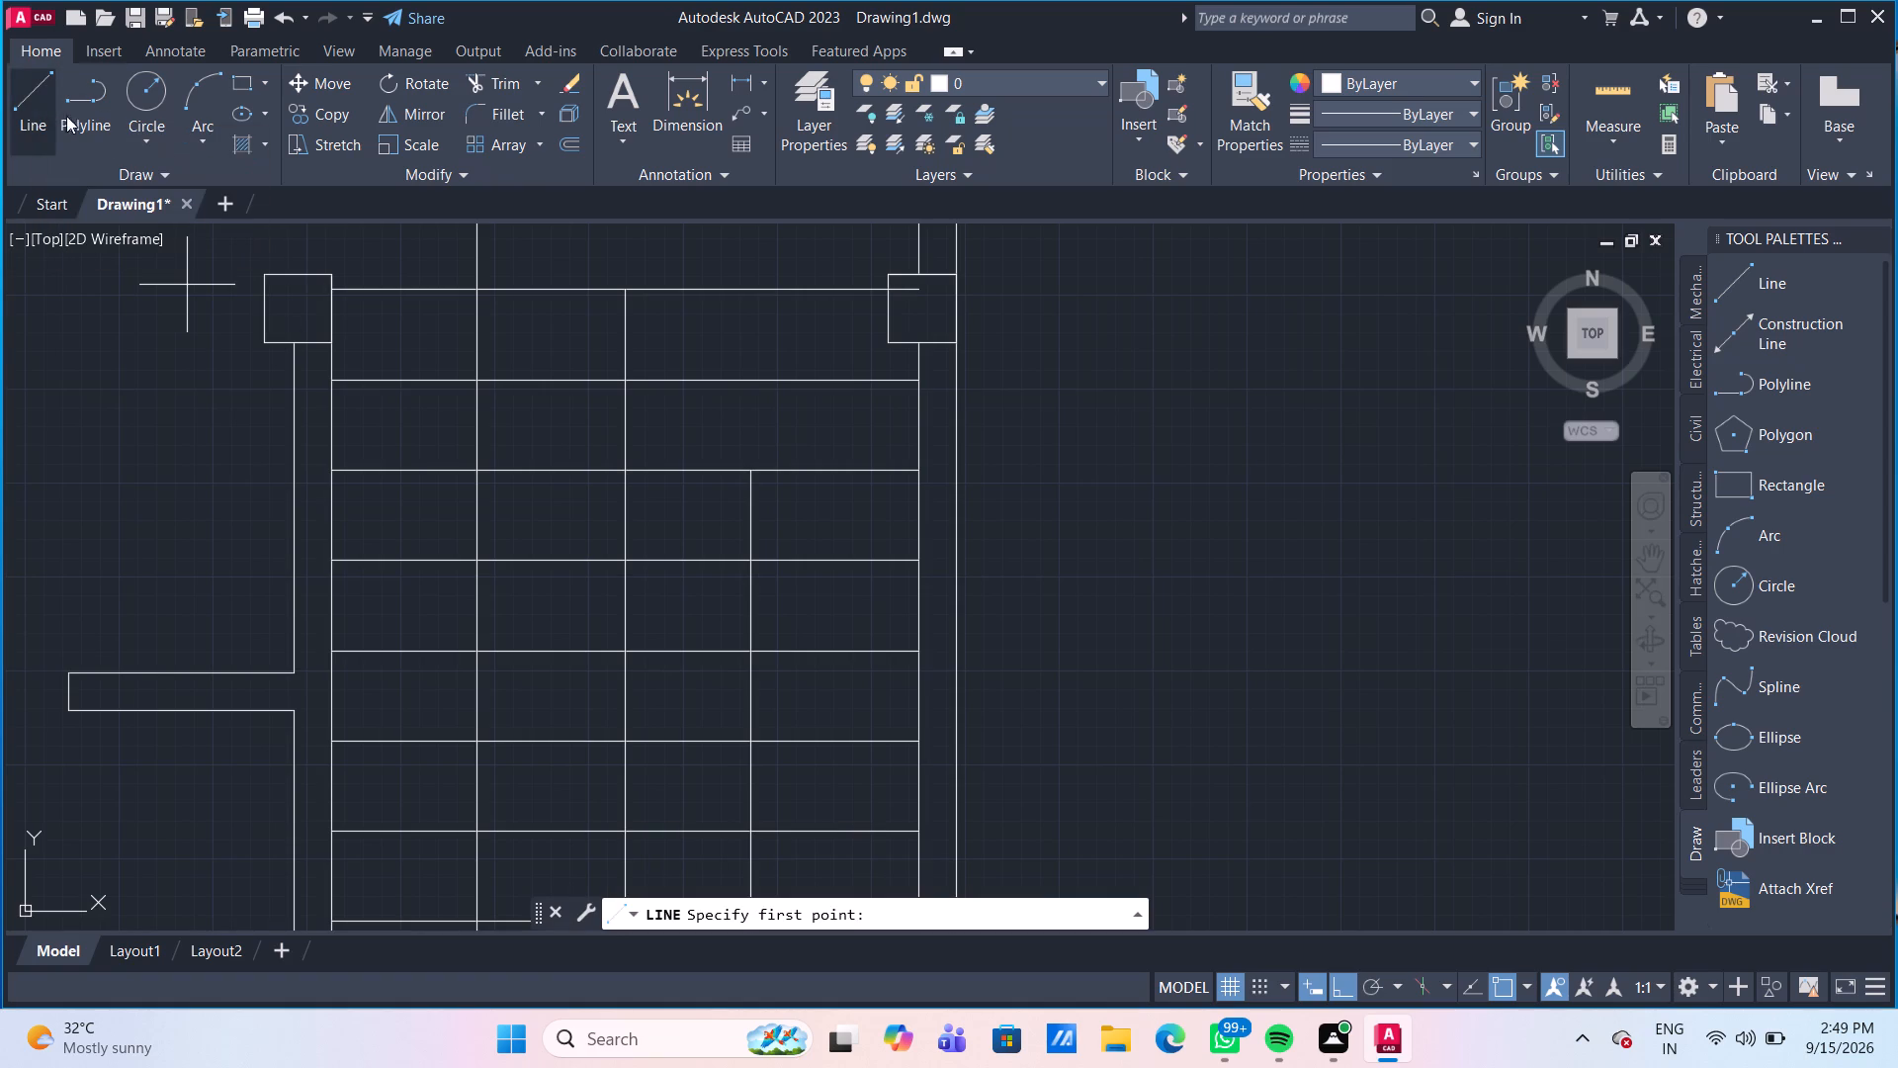
click(1356, 992)
scroll(712, 506, up, 2)
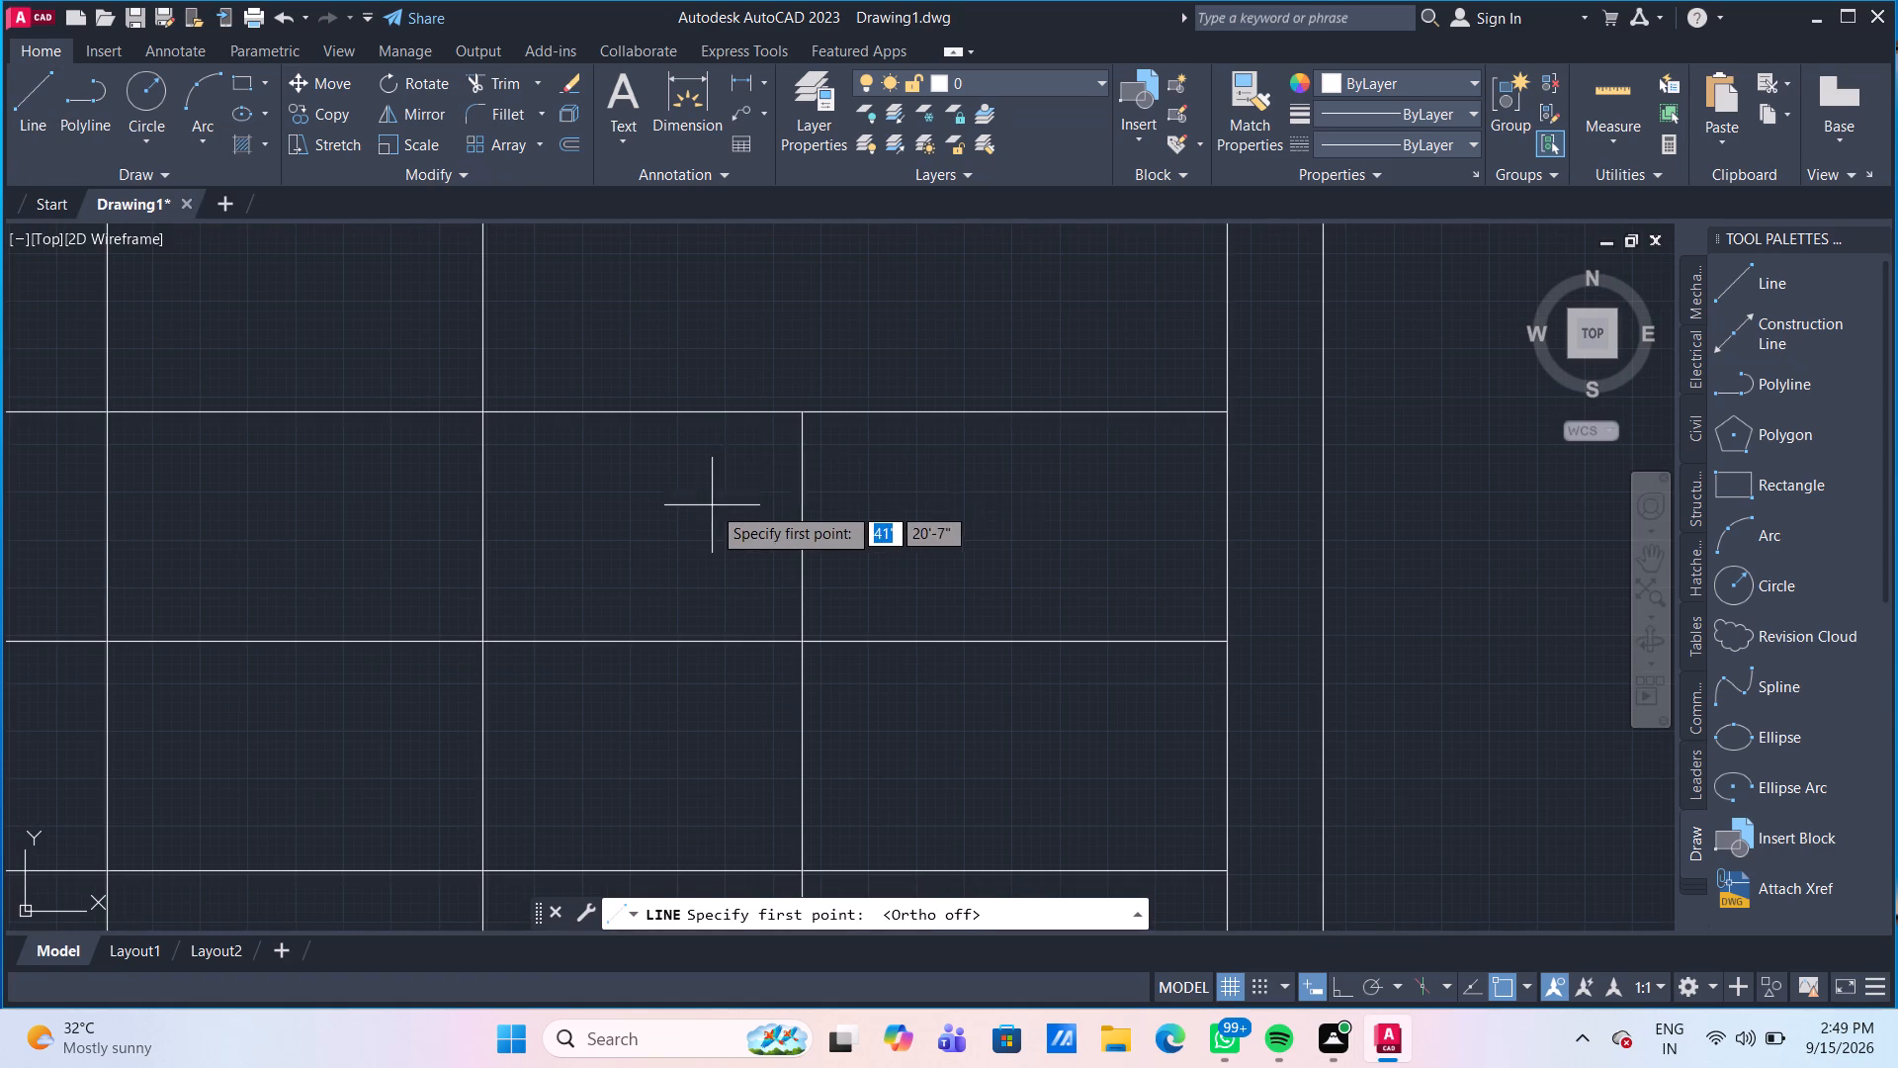
click(803, 421)
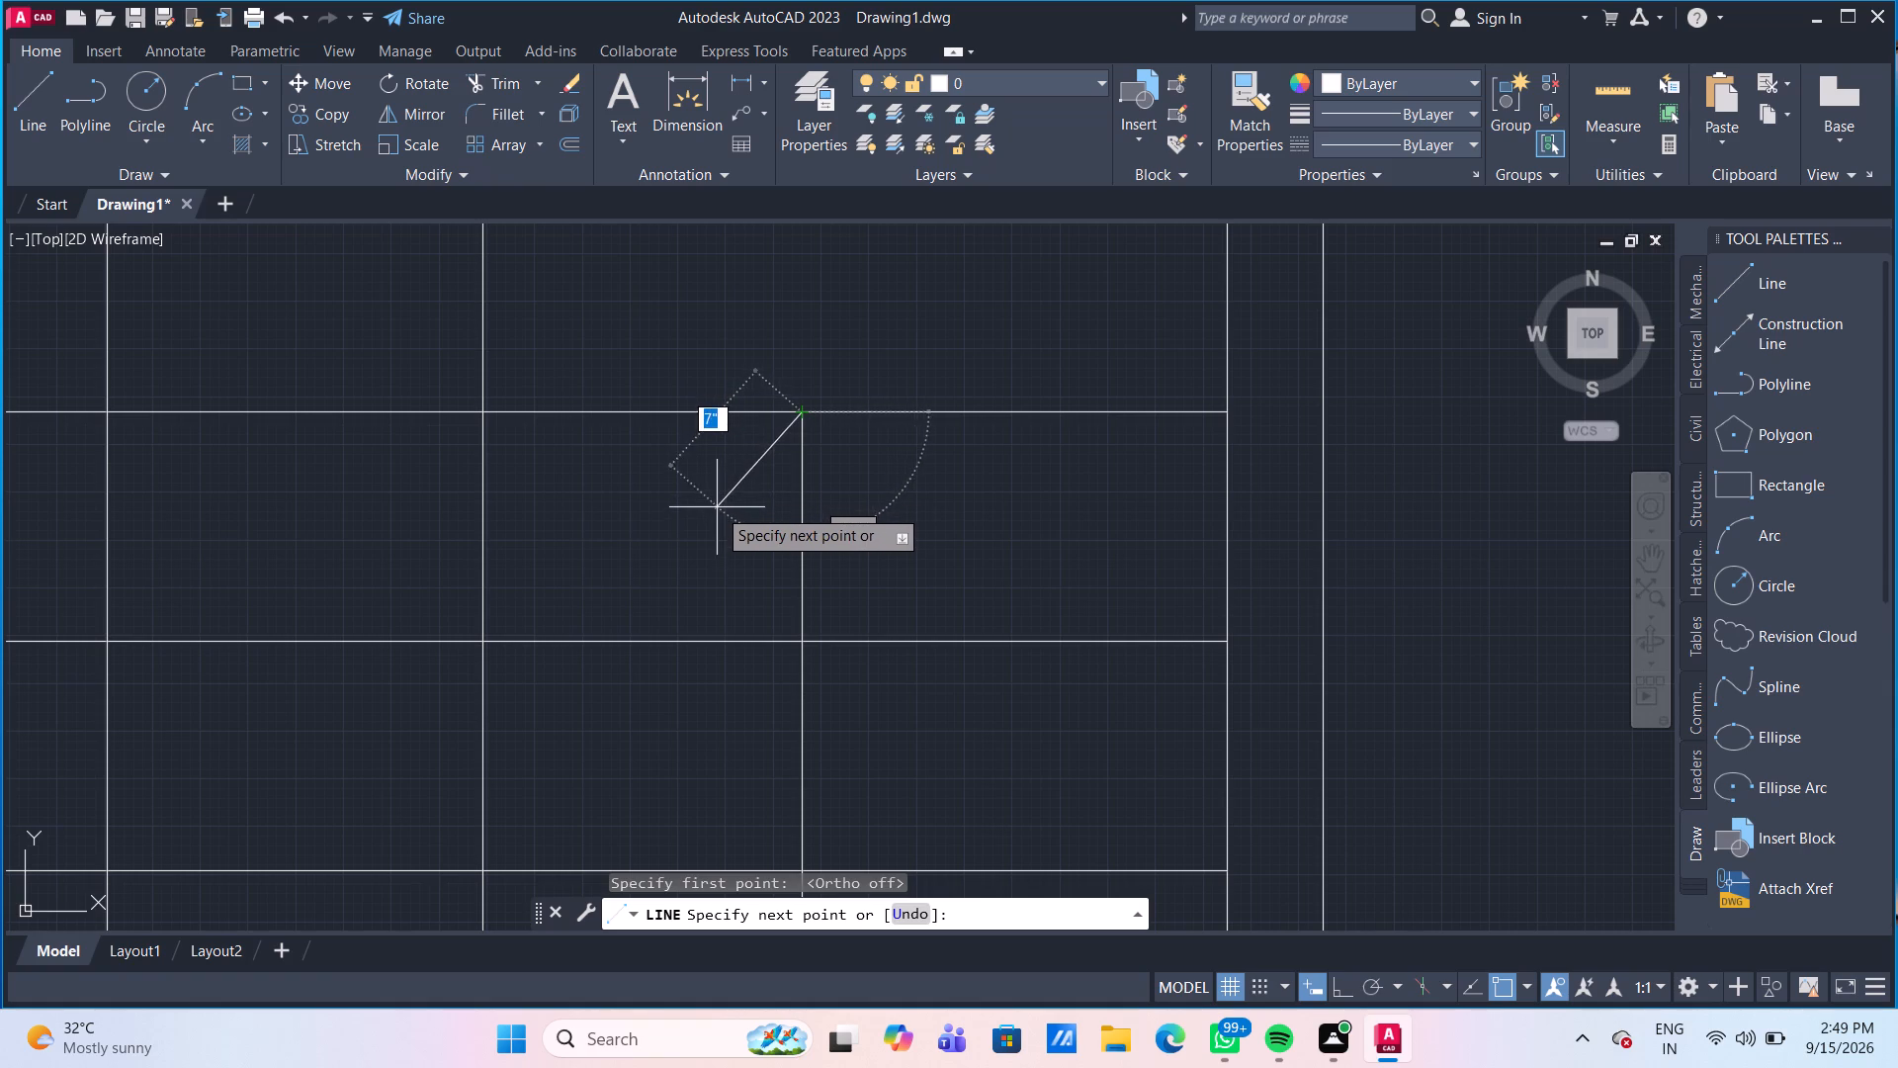
click(750, 464)
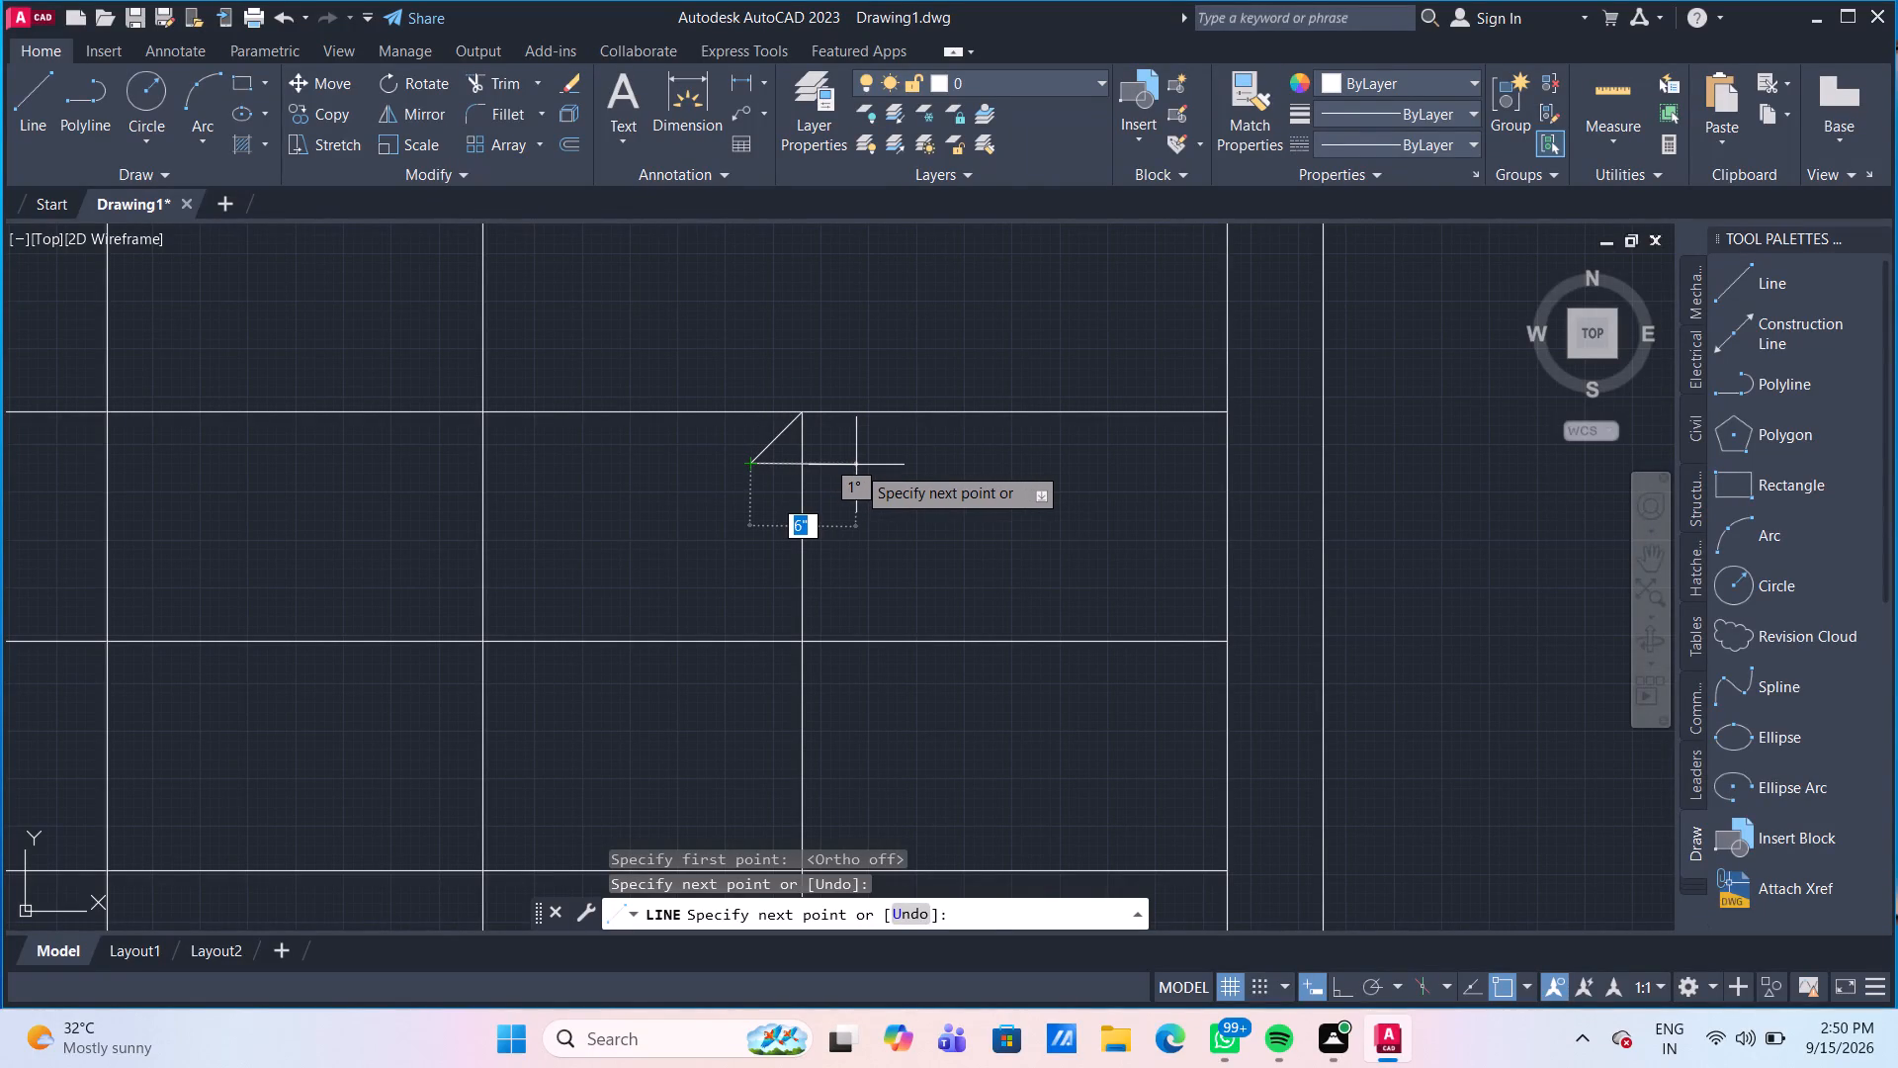
click(856, 465)
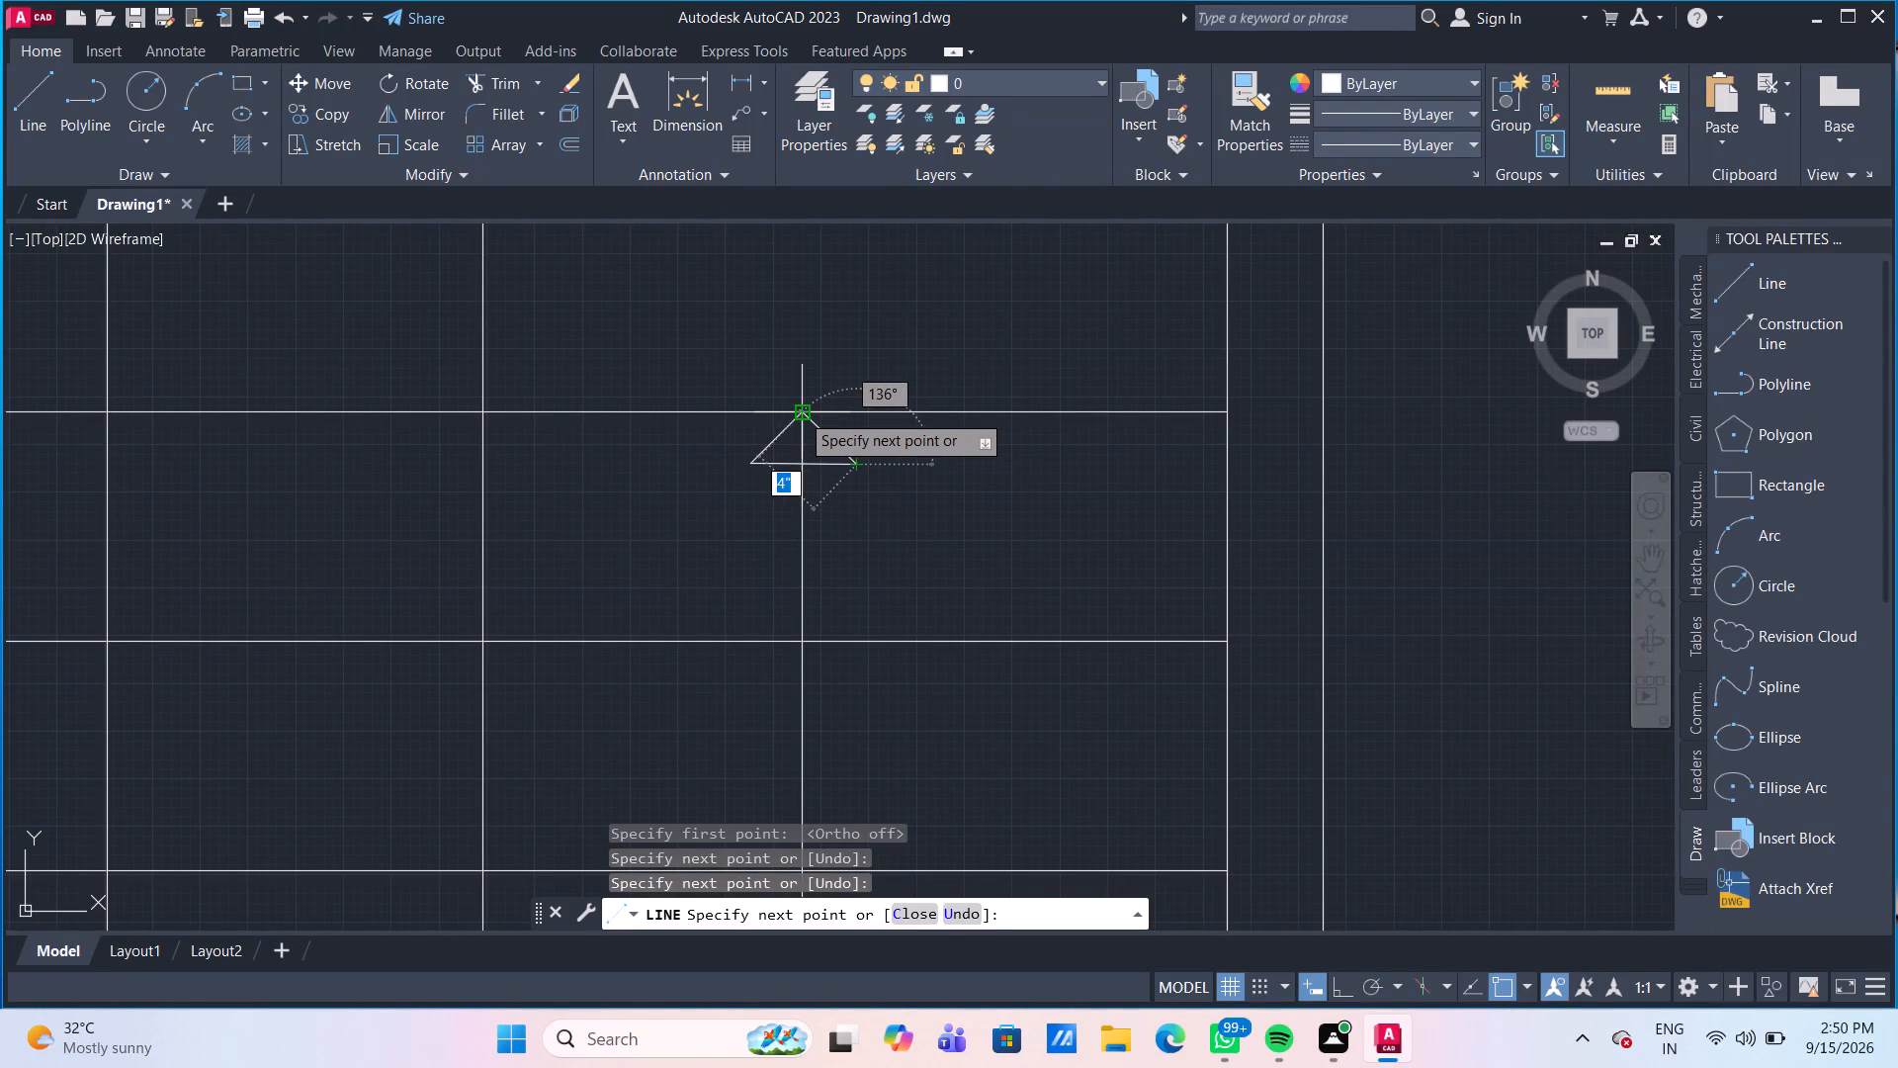
click(800, 412)
key(Return)
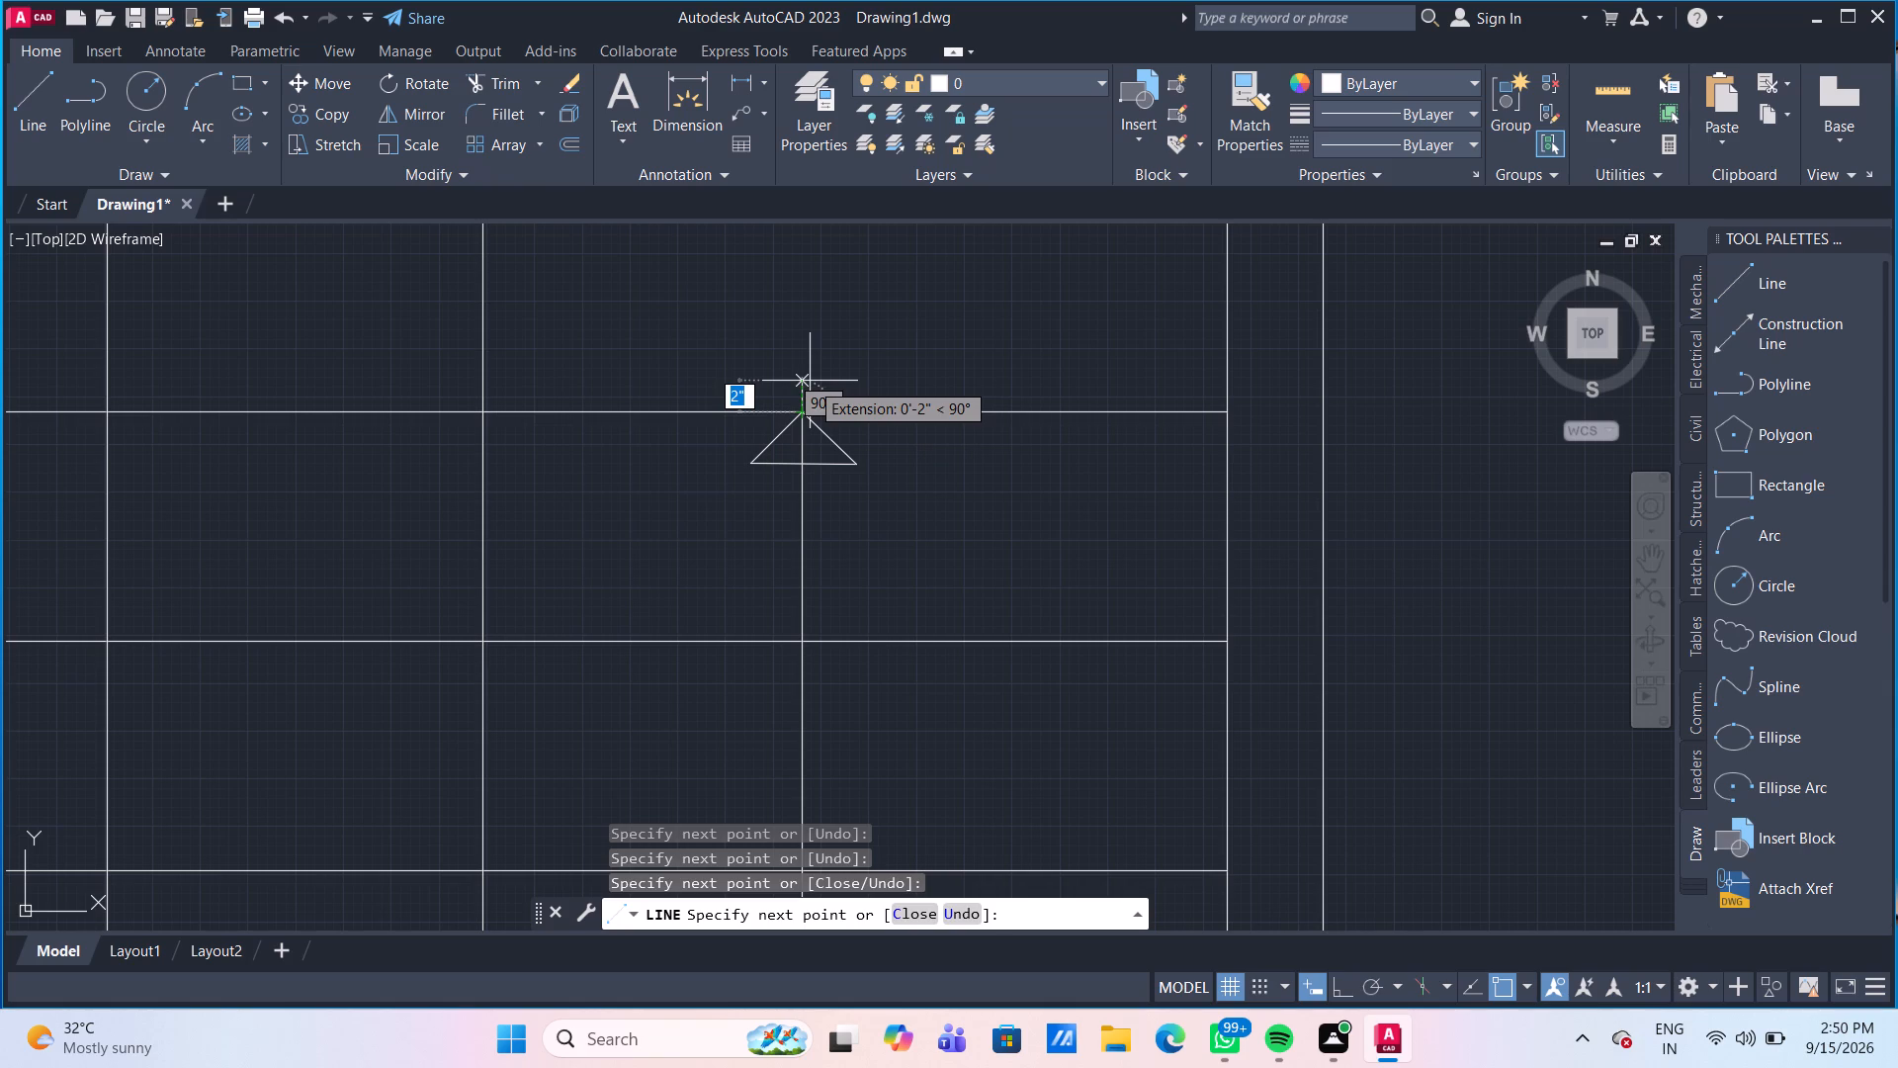
scroll(910, 522, down, 3)
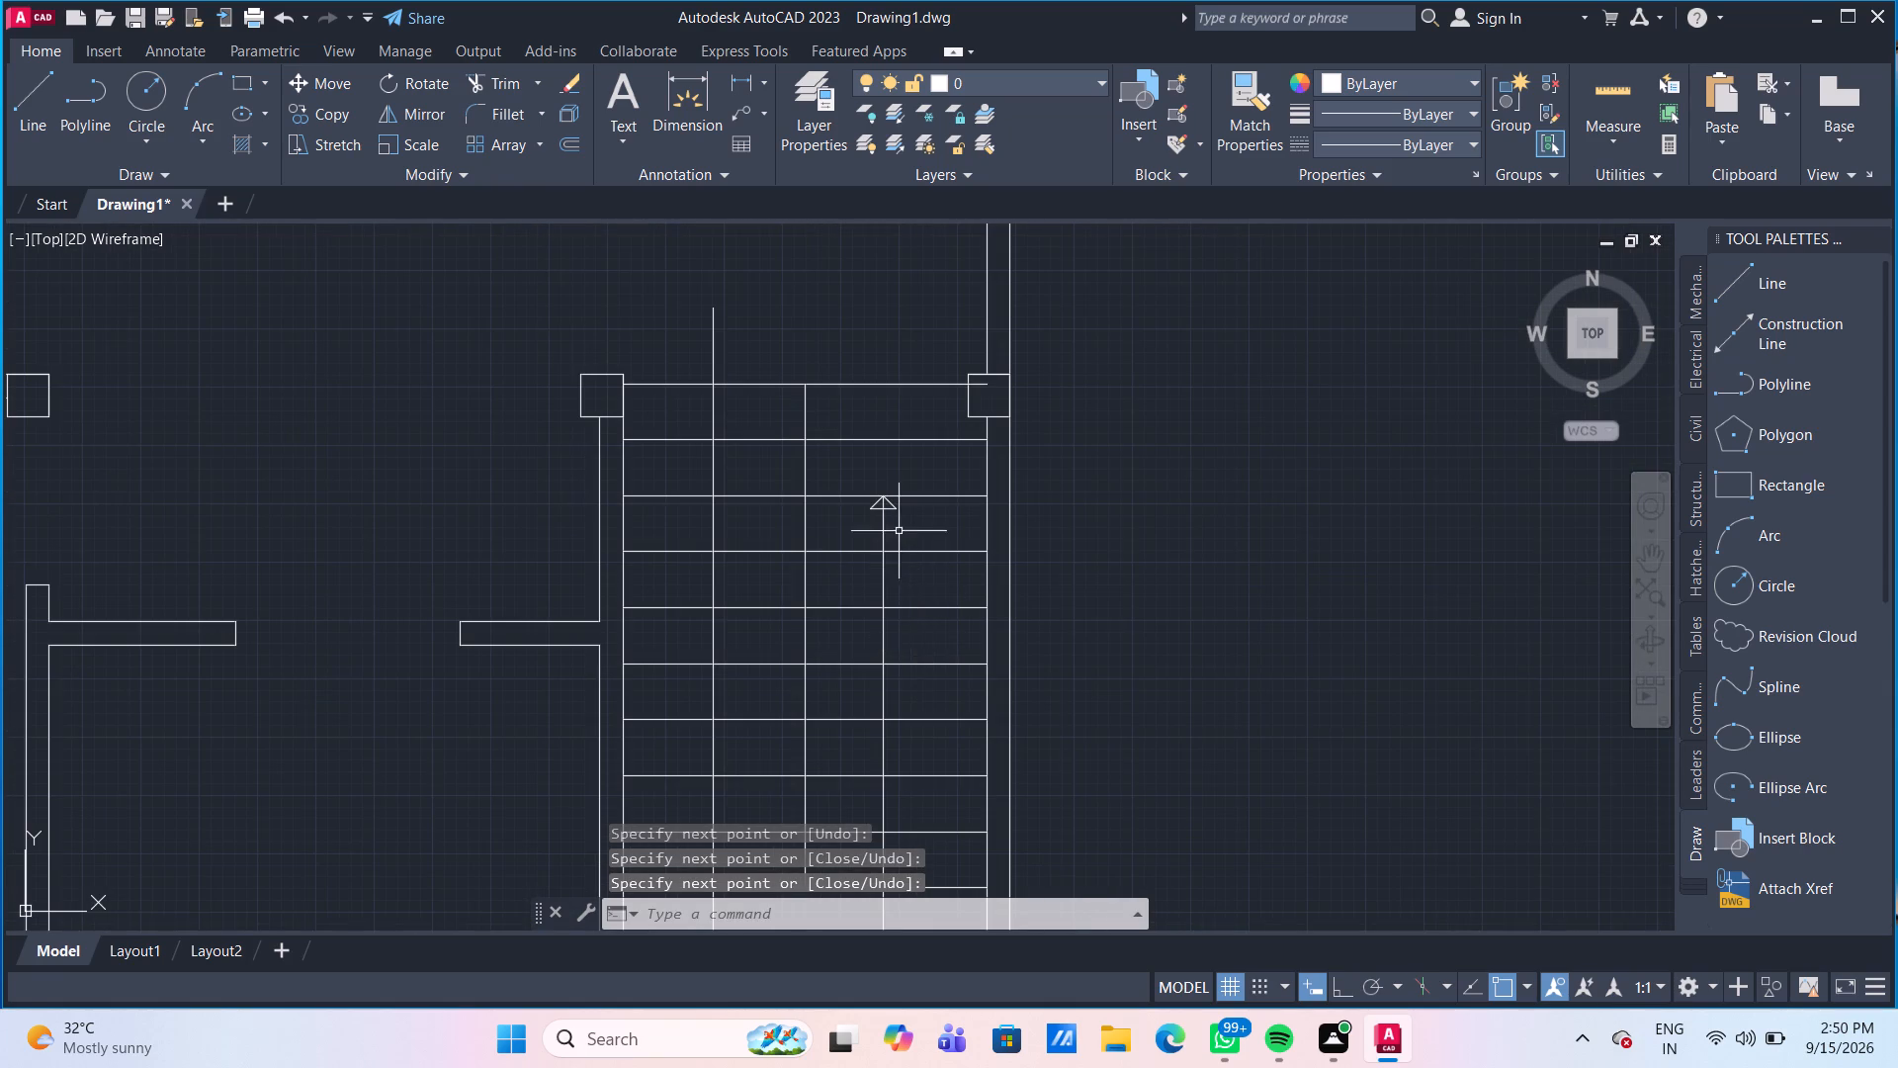
Move the arrowhead's base line 3" down along the path line.
scroll(898, 509, up, 4)
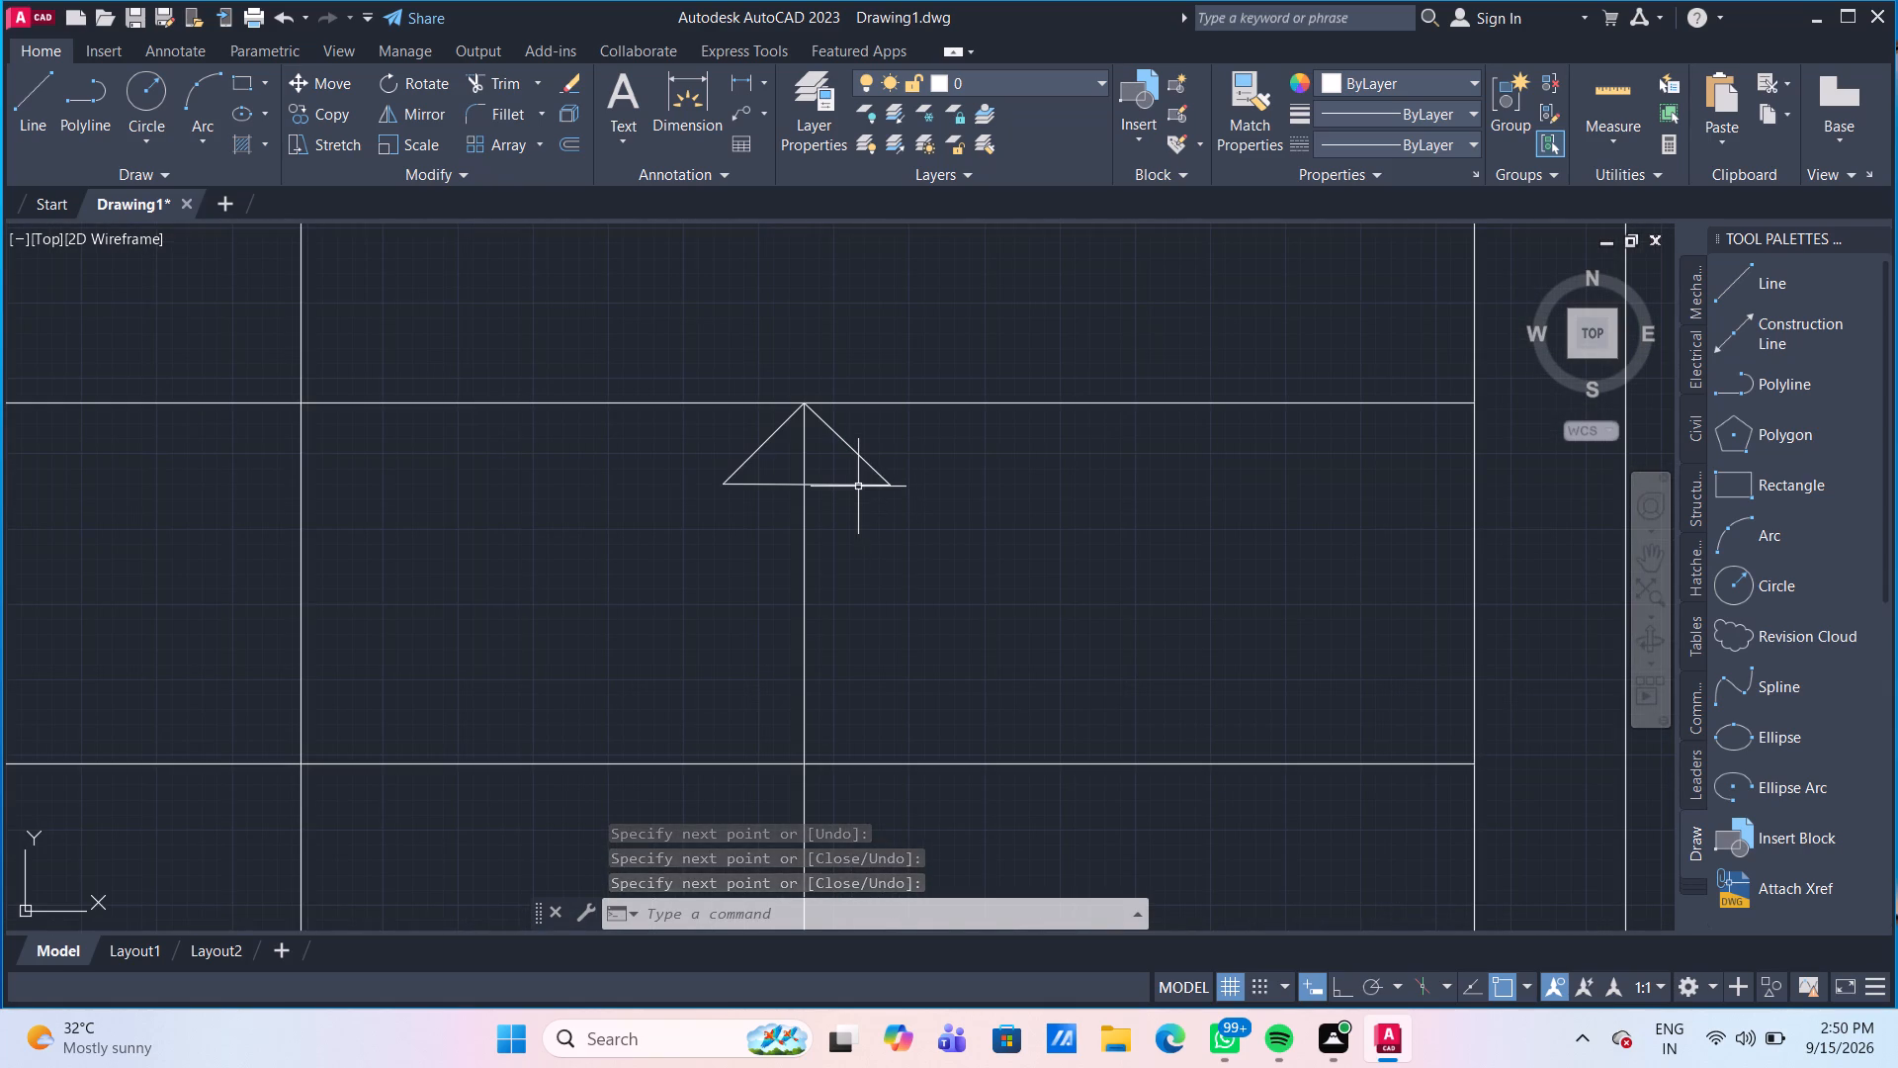
click(858, 487)
key(m)
key(Return)
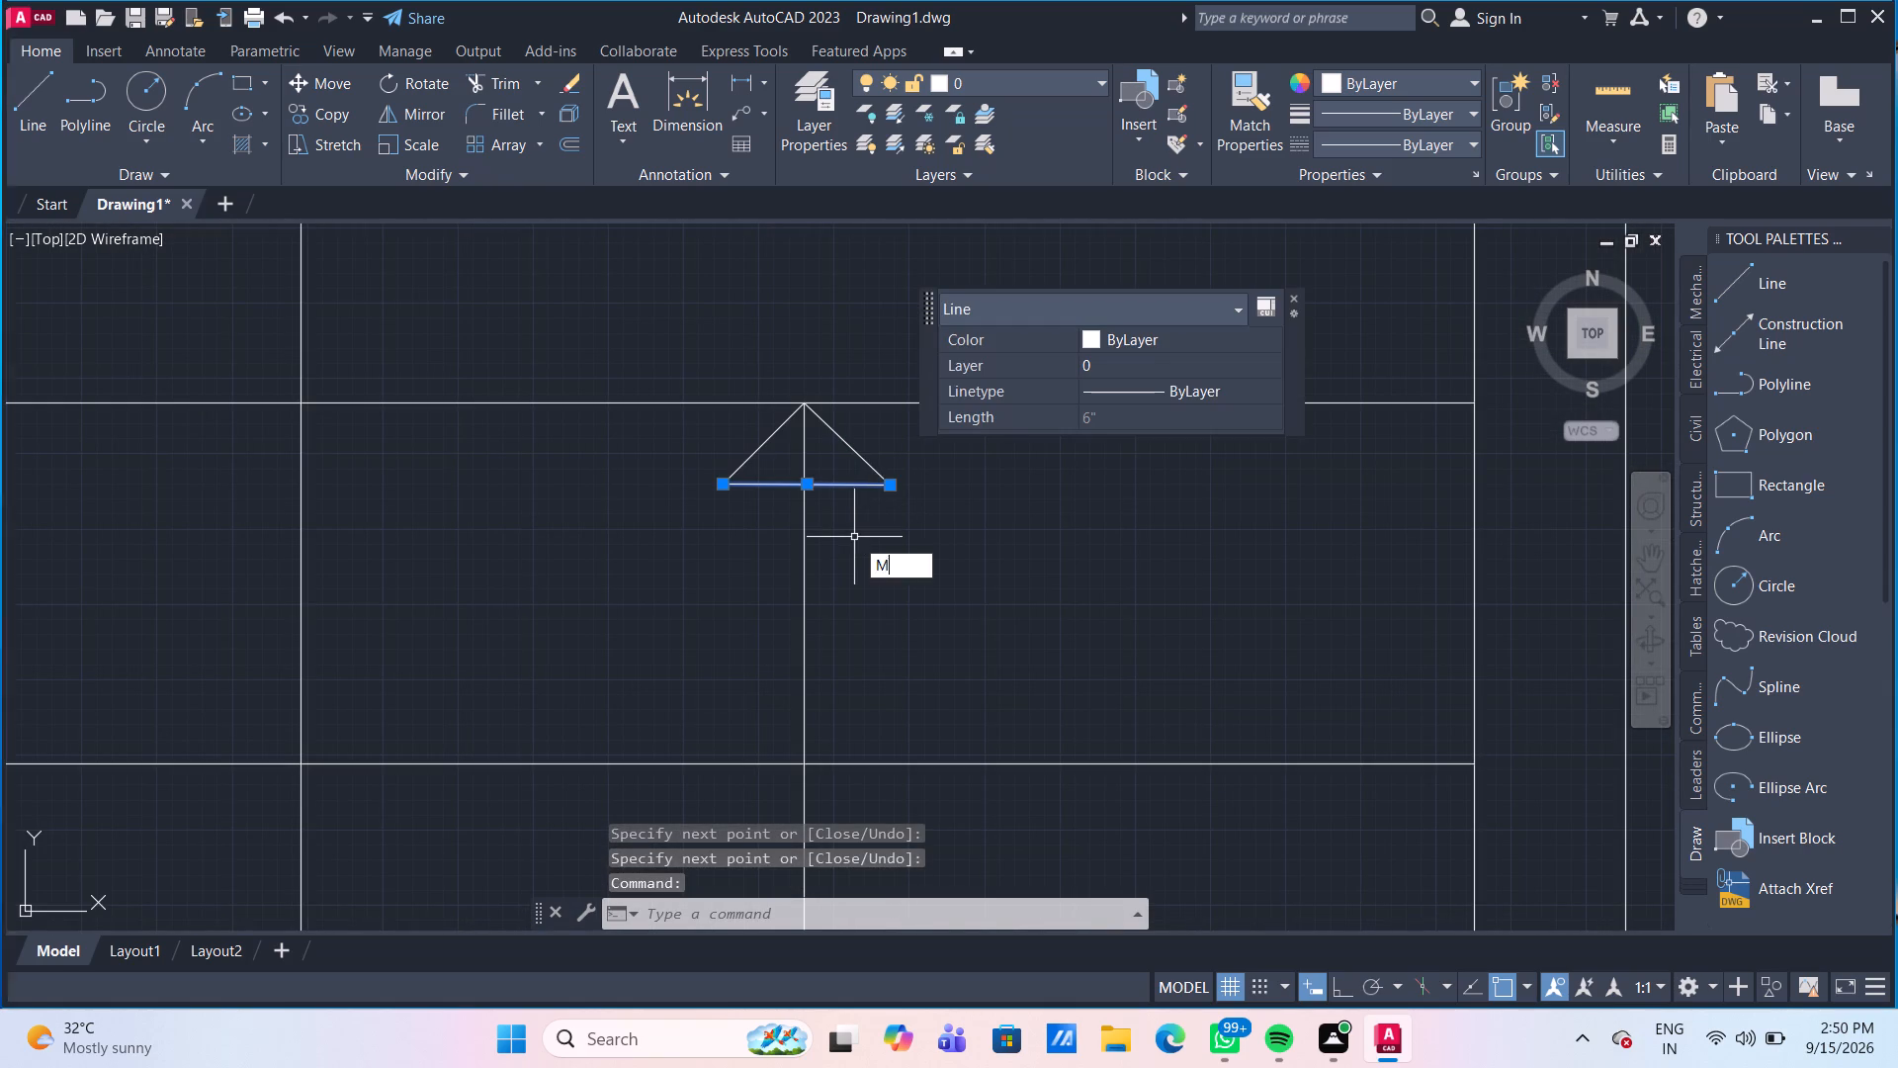
click(803, 489)
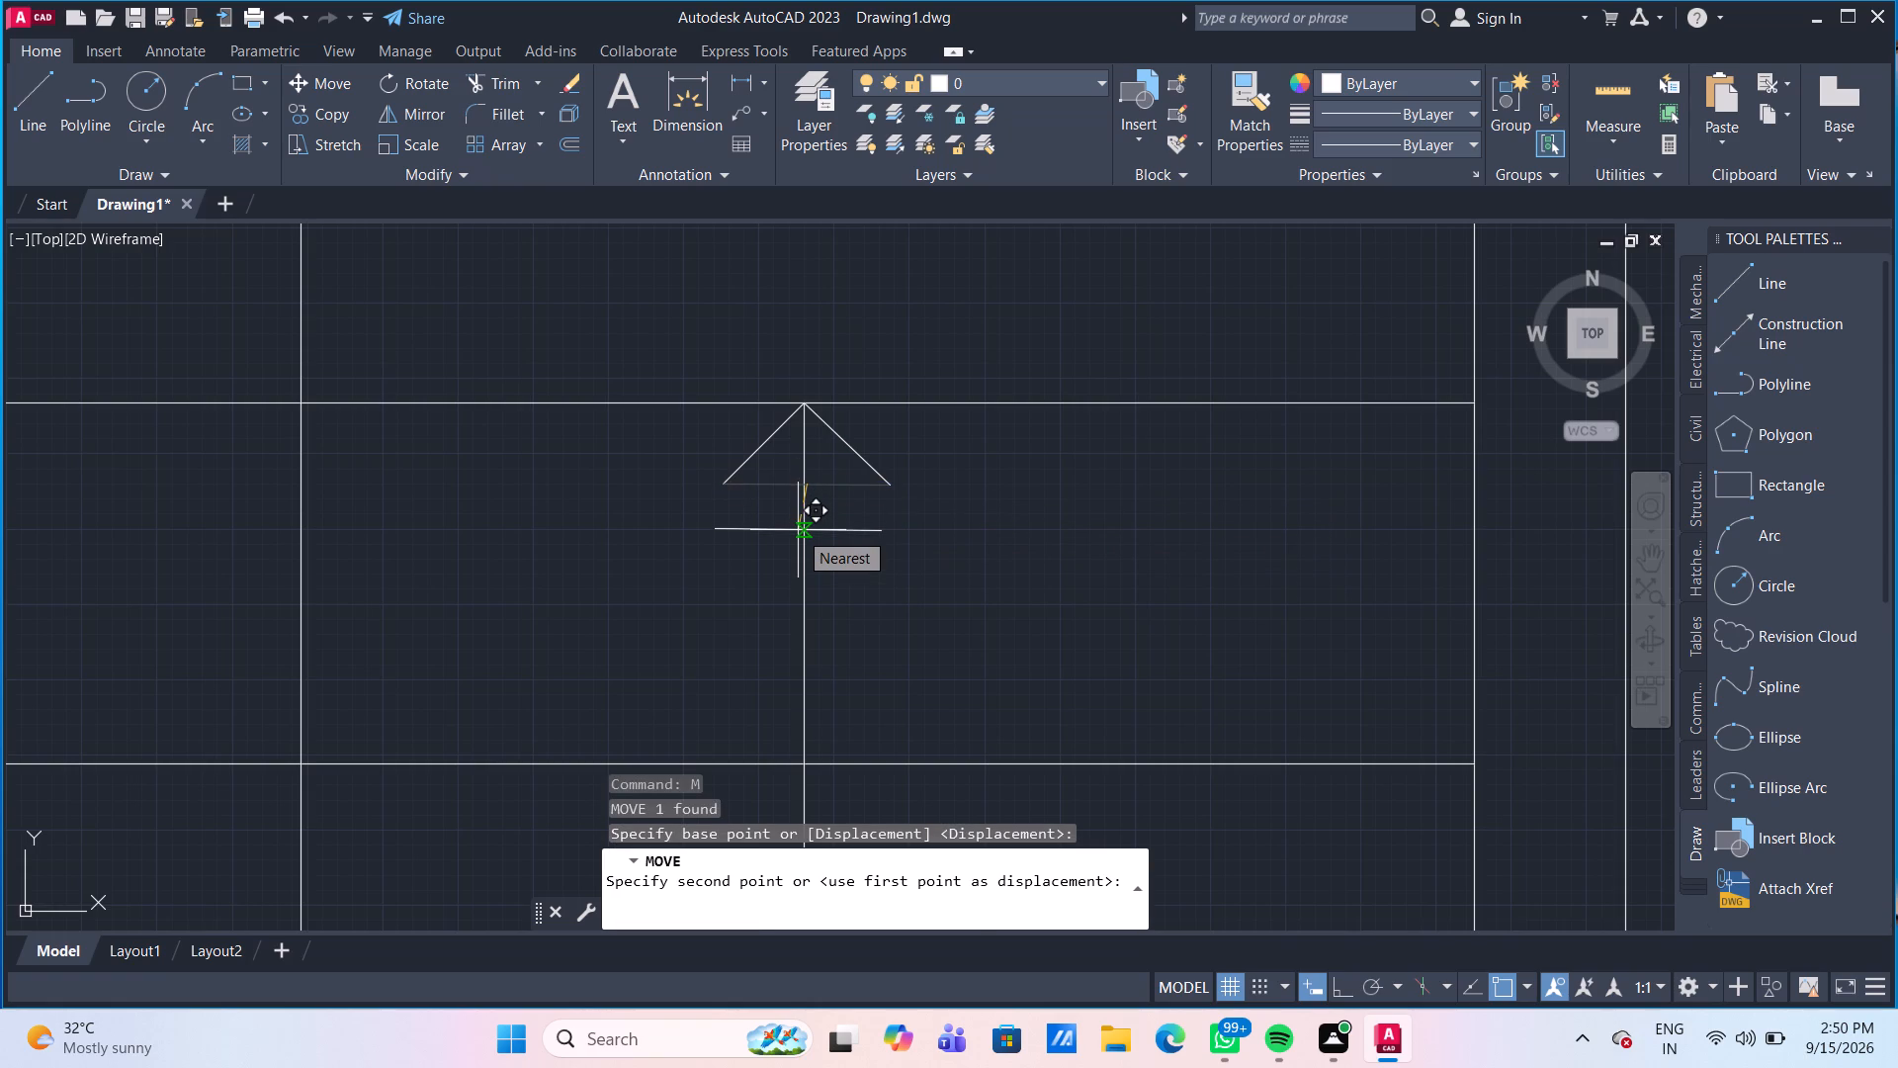
text(3")
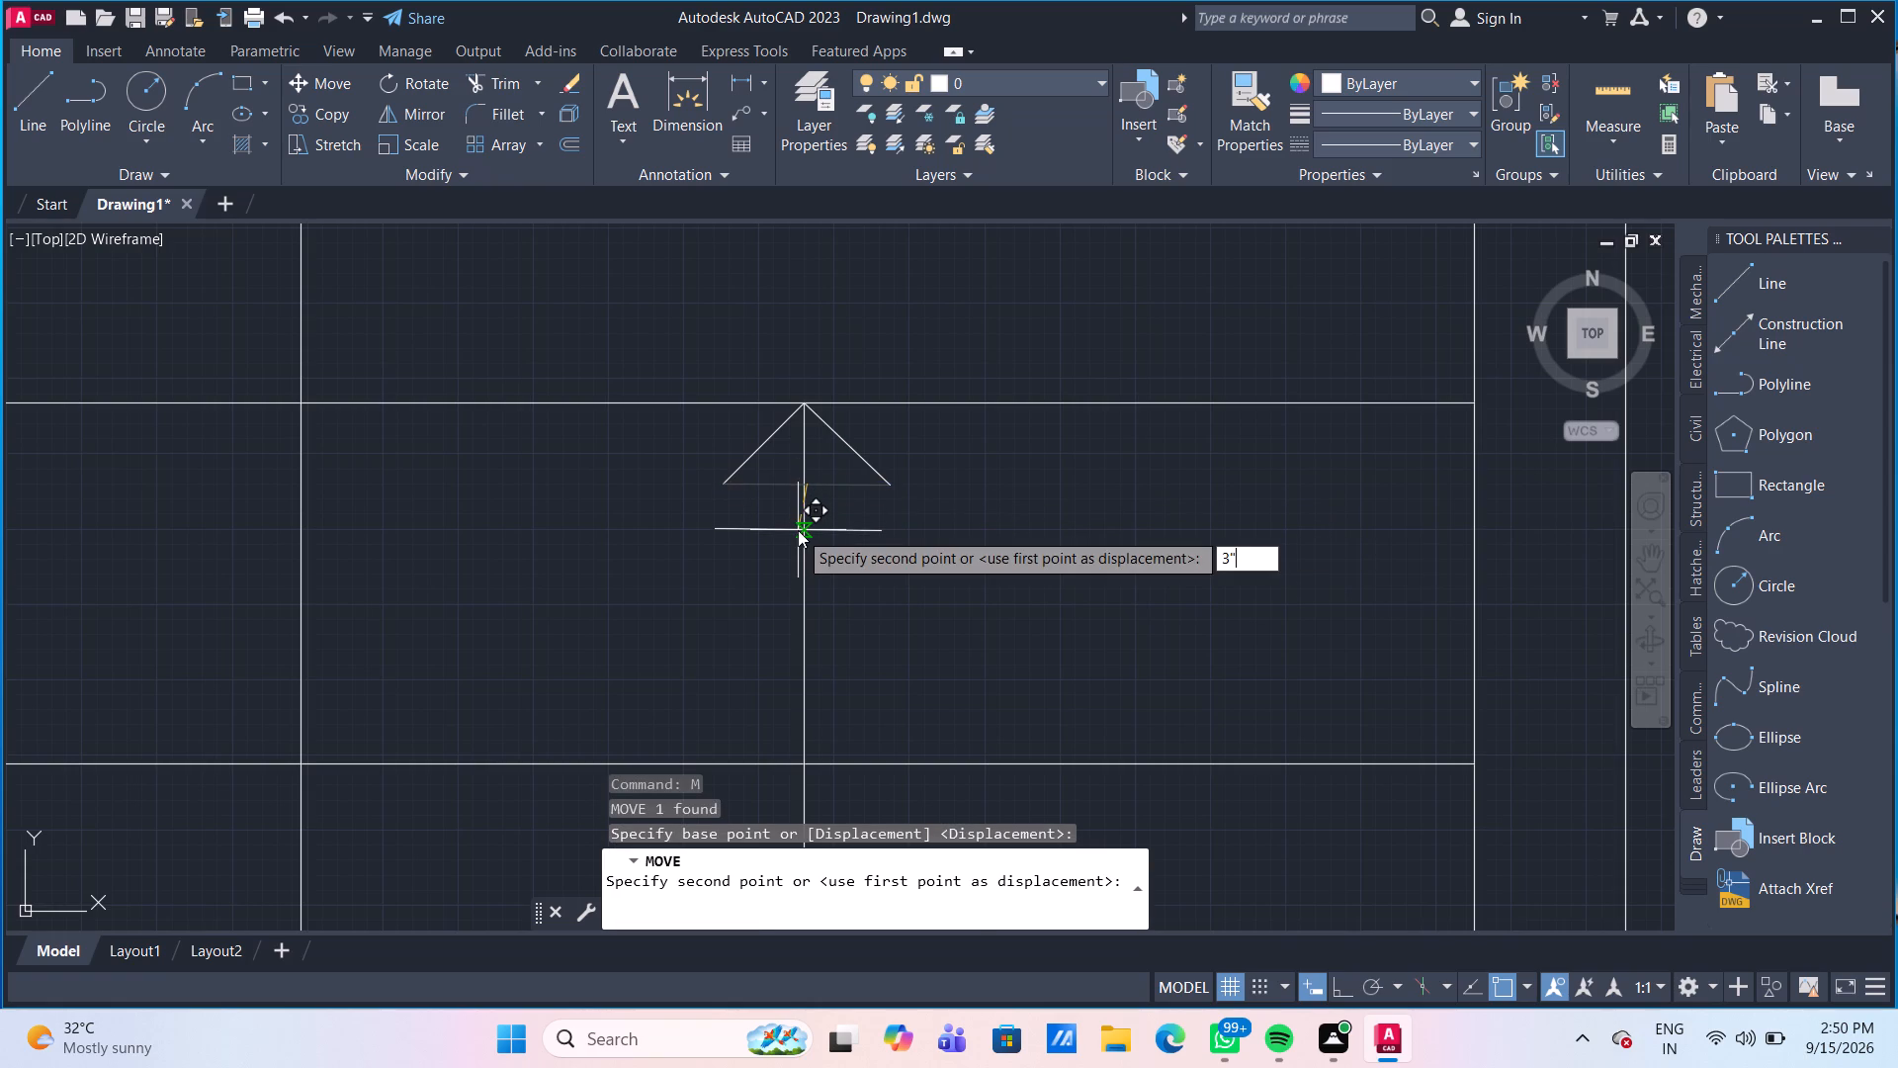
key(Return)
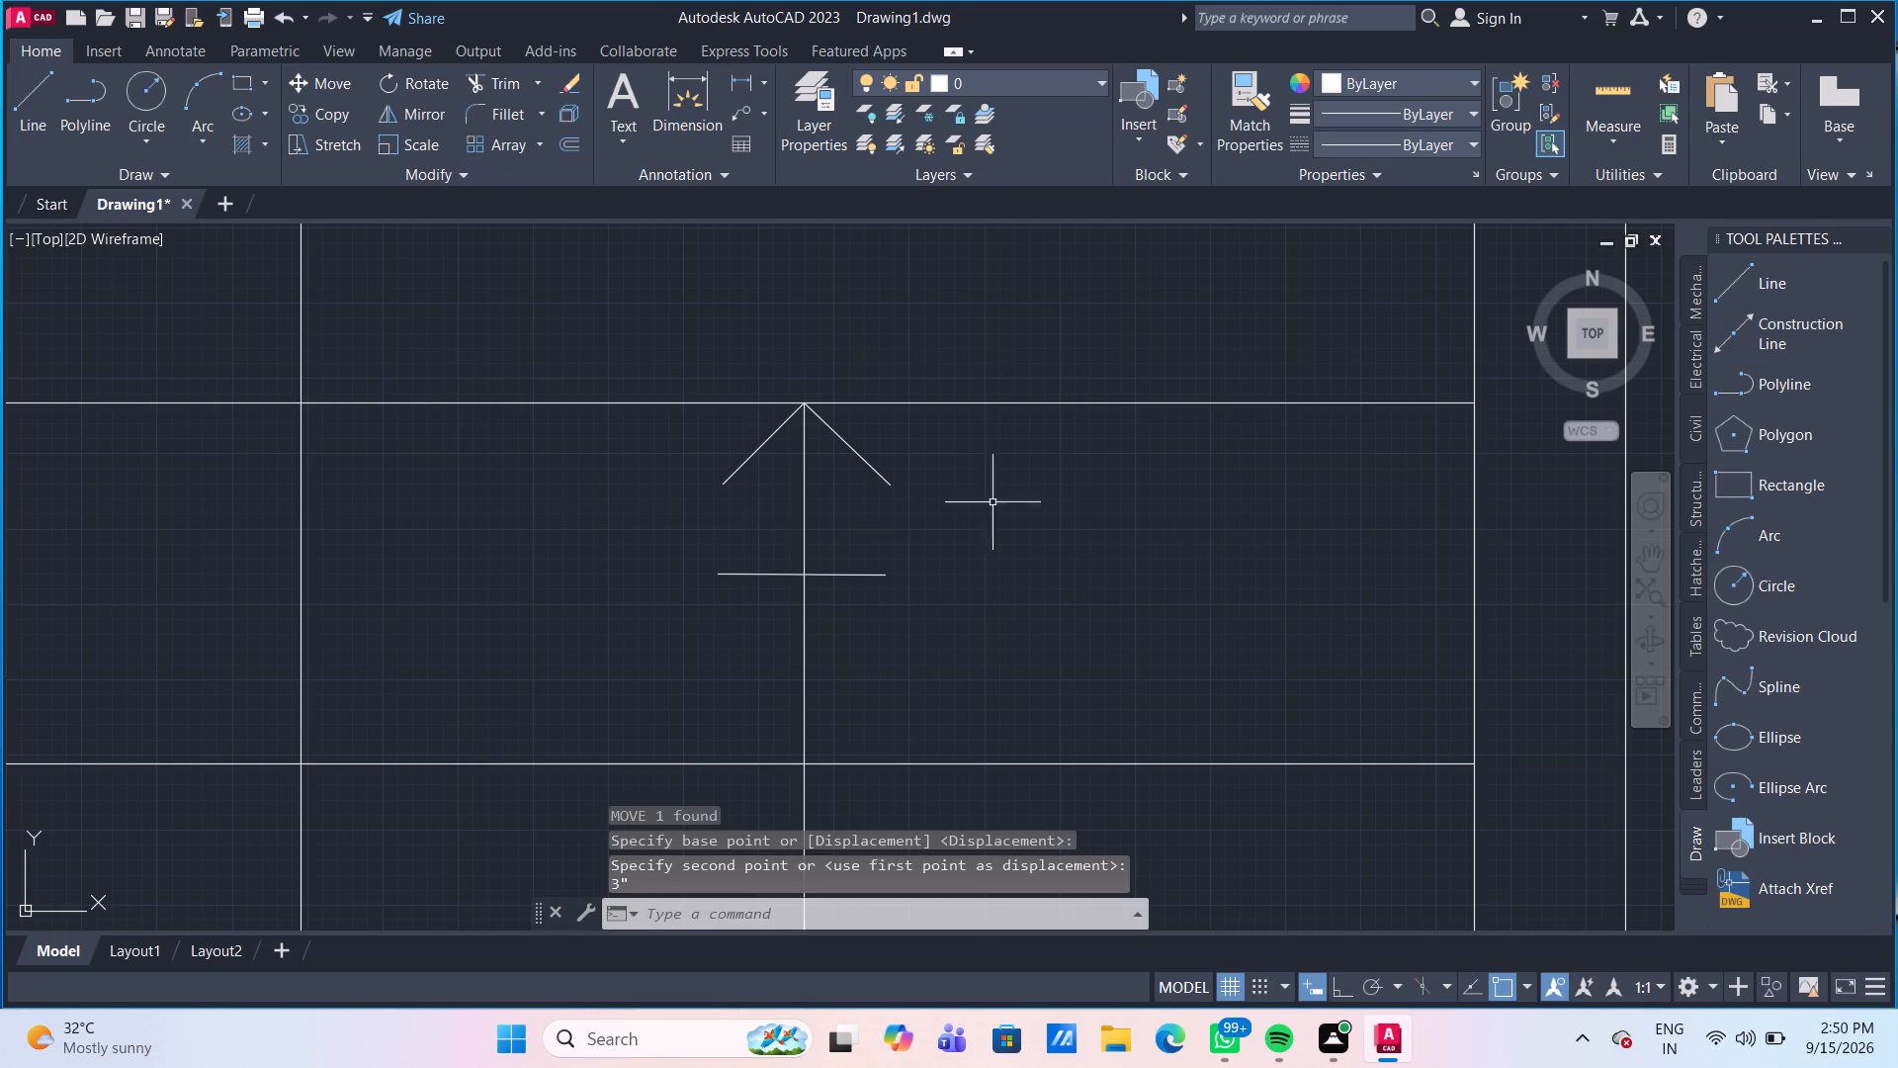
Stretch the lower ends of both sloping arrowhead sides onto the base line's endpoints, closing the small gap at the left corner.
click(875, 478)
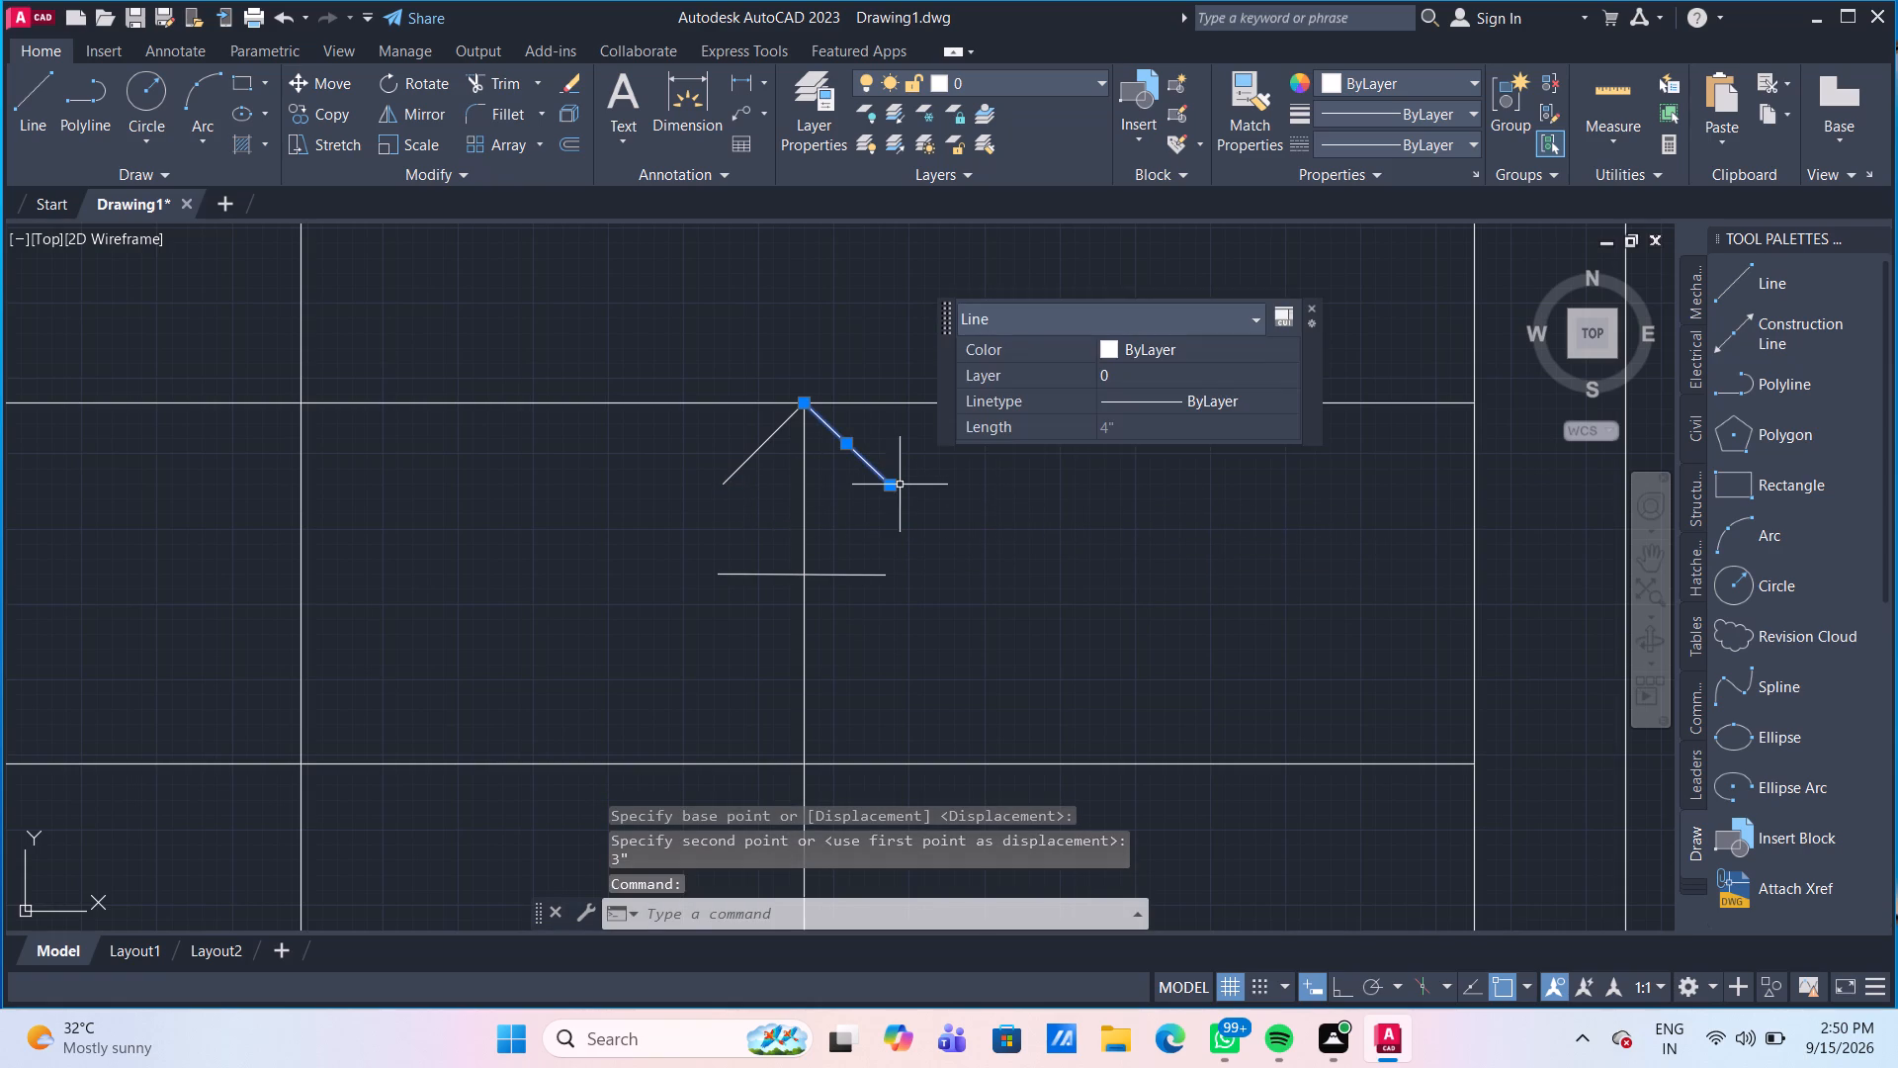
click(890, 485)
click(886, 572)
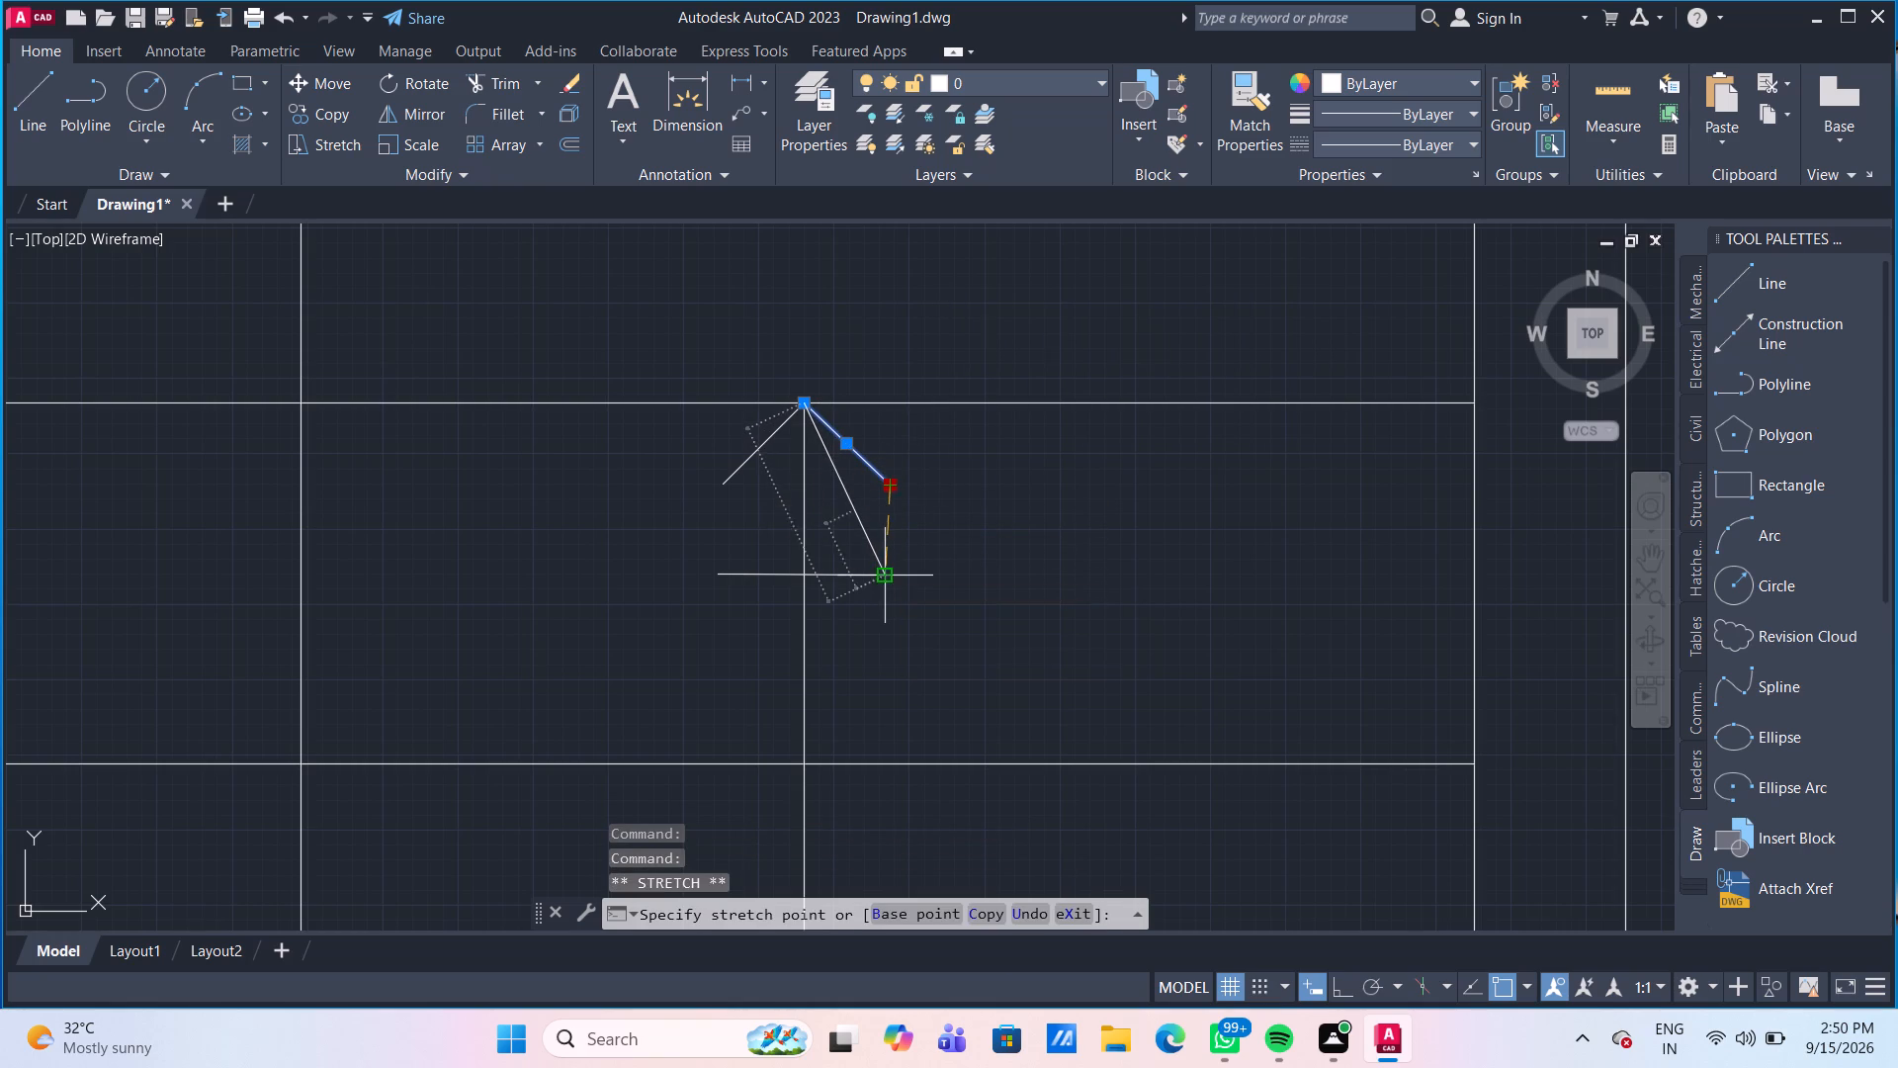
click(732, 481)
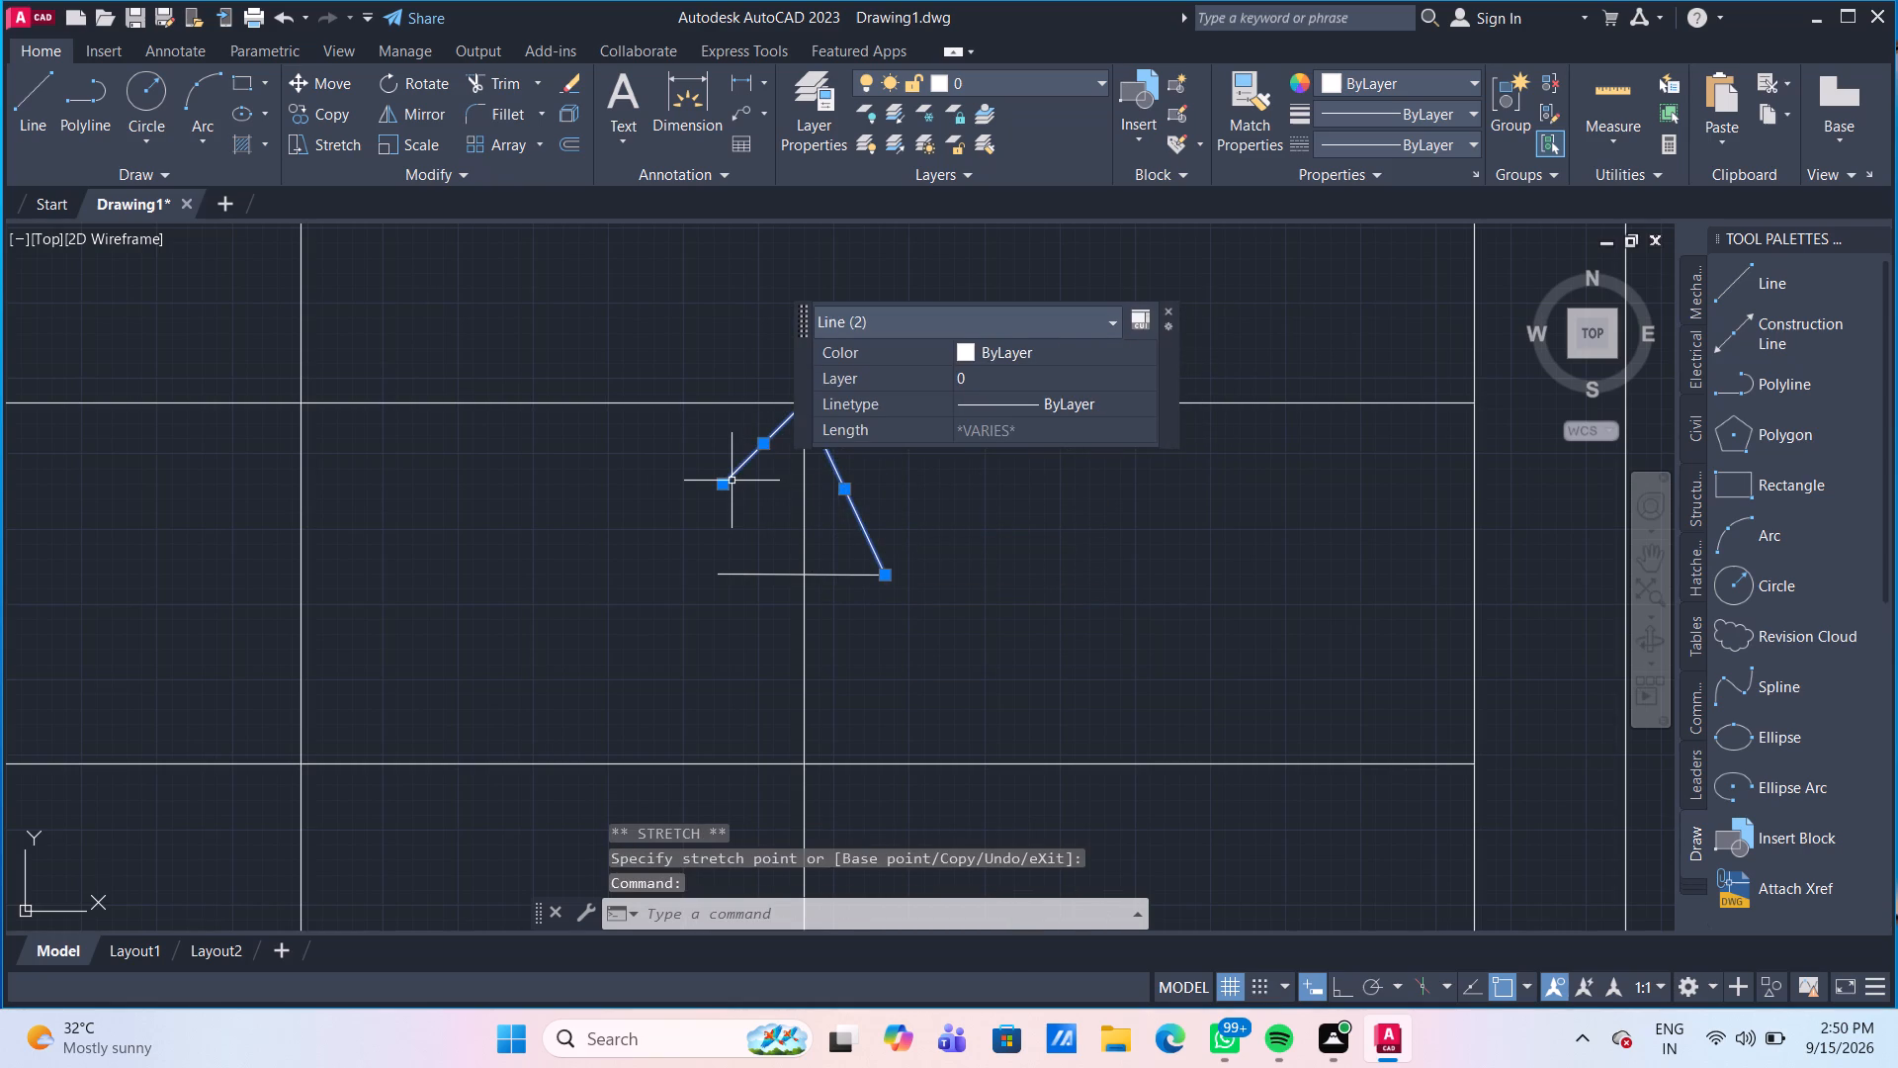
click(722, 481)
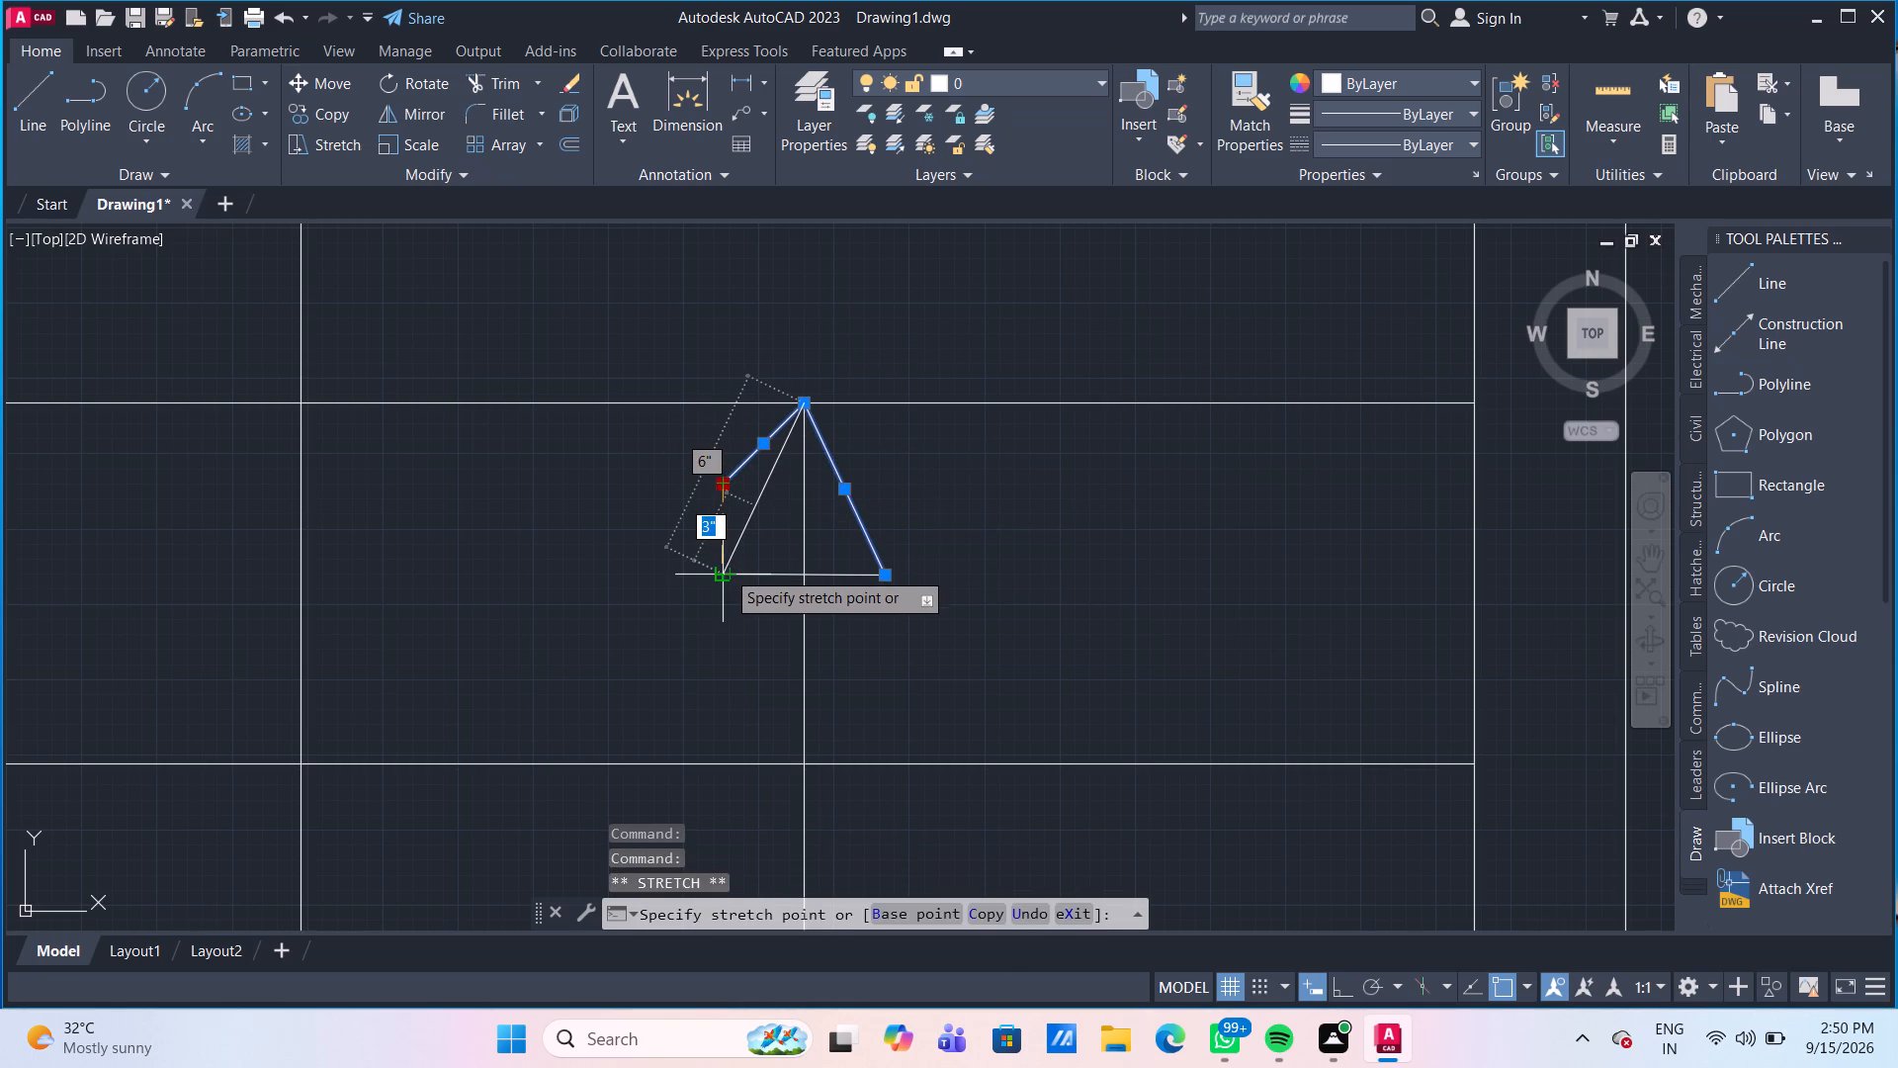
click(723, 576)
key(Escape)
scroll(1130, 598, down, 1)
scroll(822, 580, up, 3)
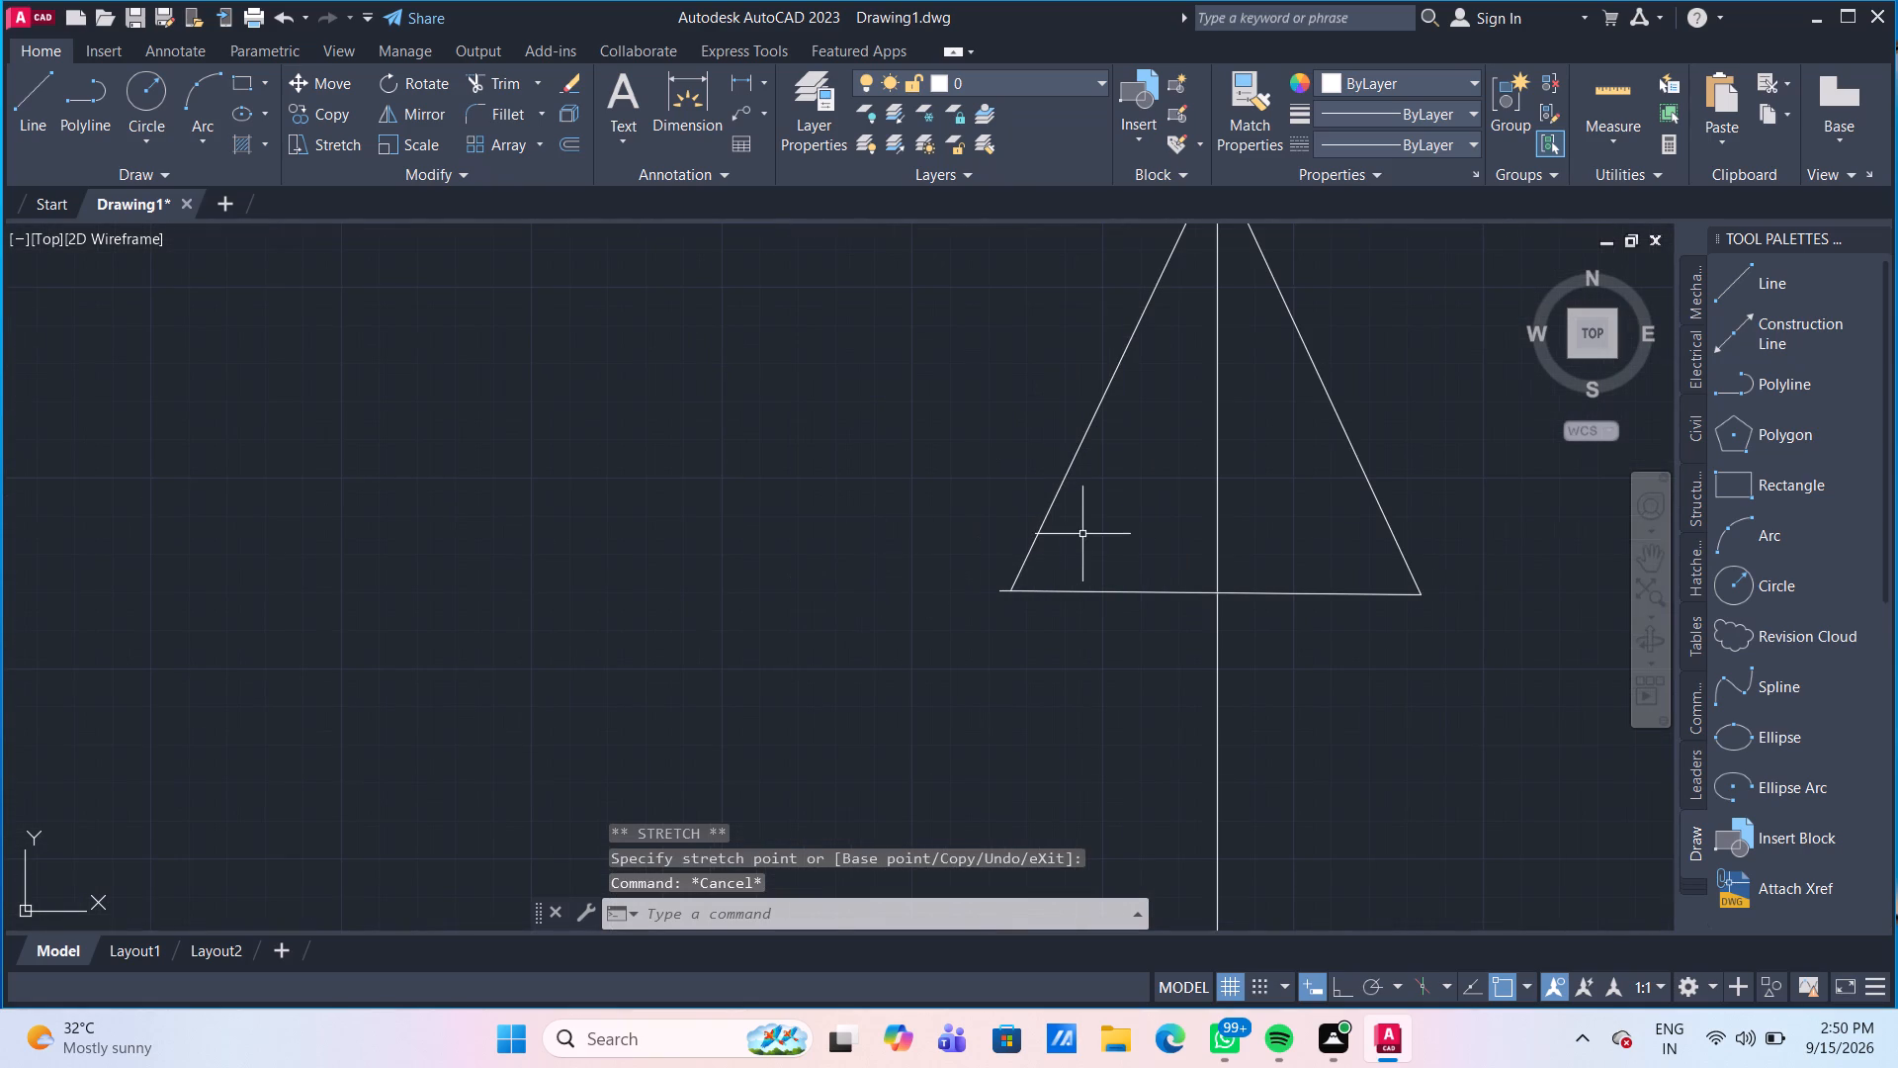
click(1041, 527)
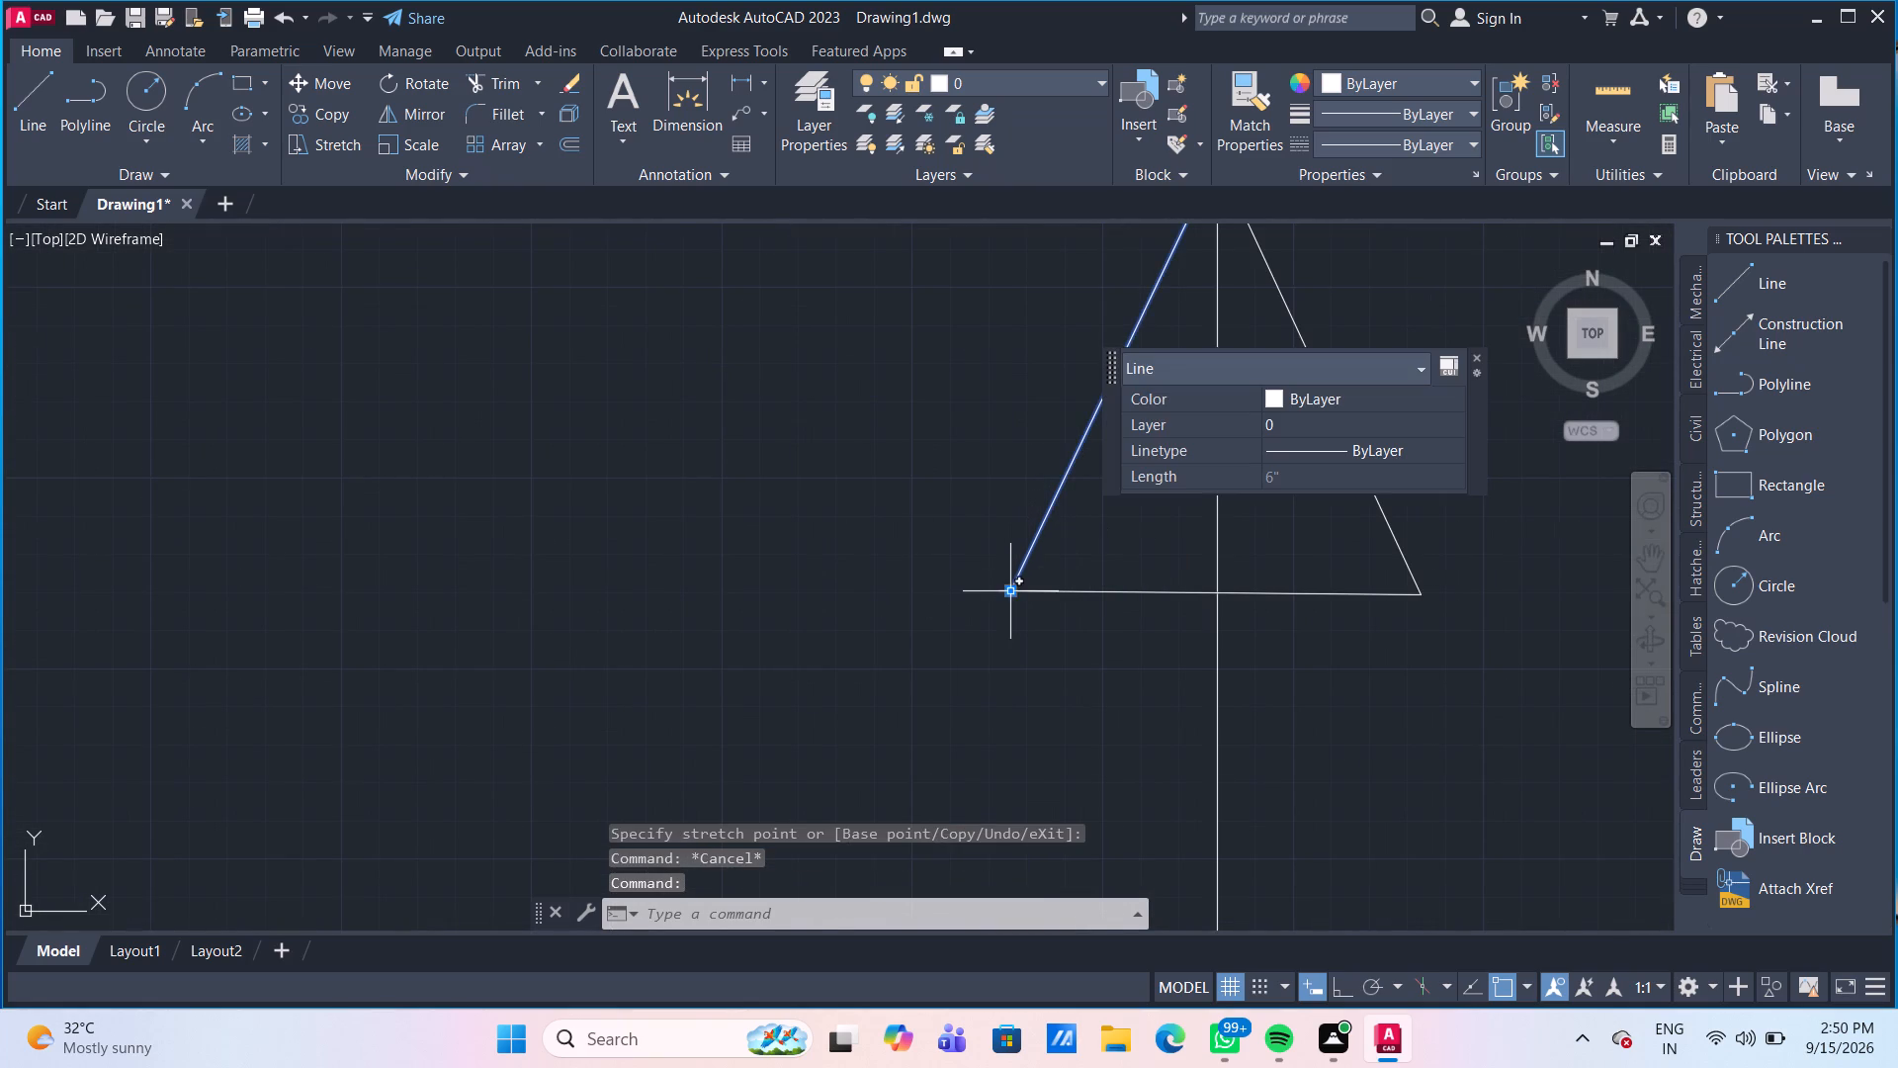
click(1012, 589)
click(997, 589)
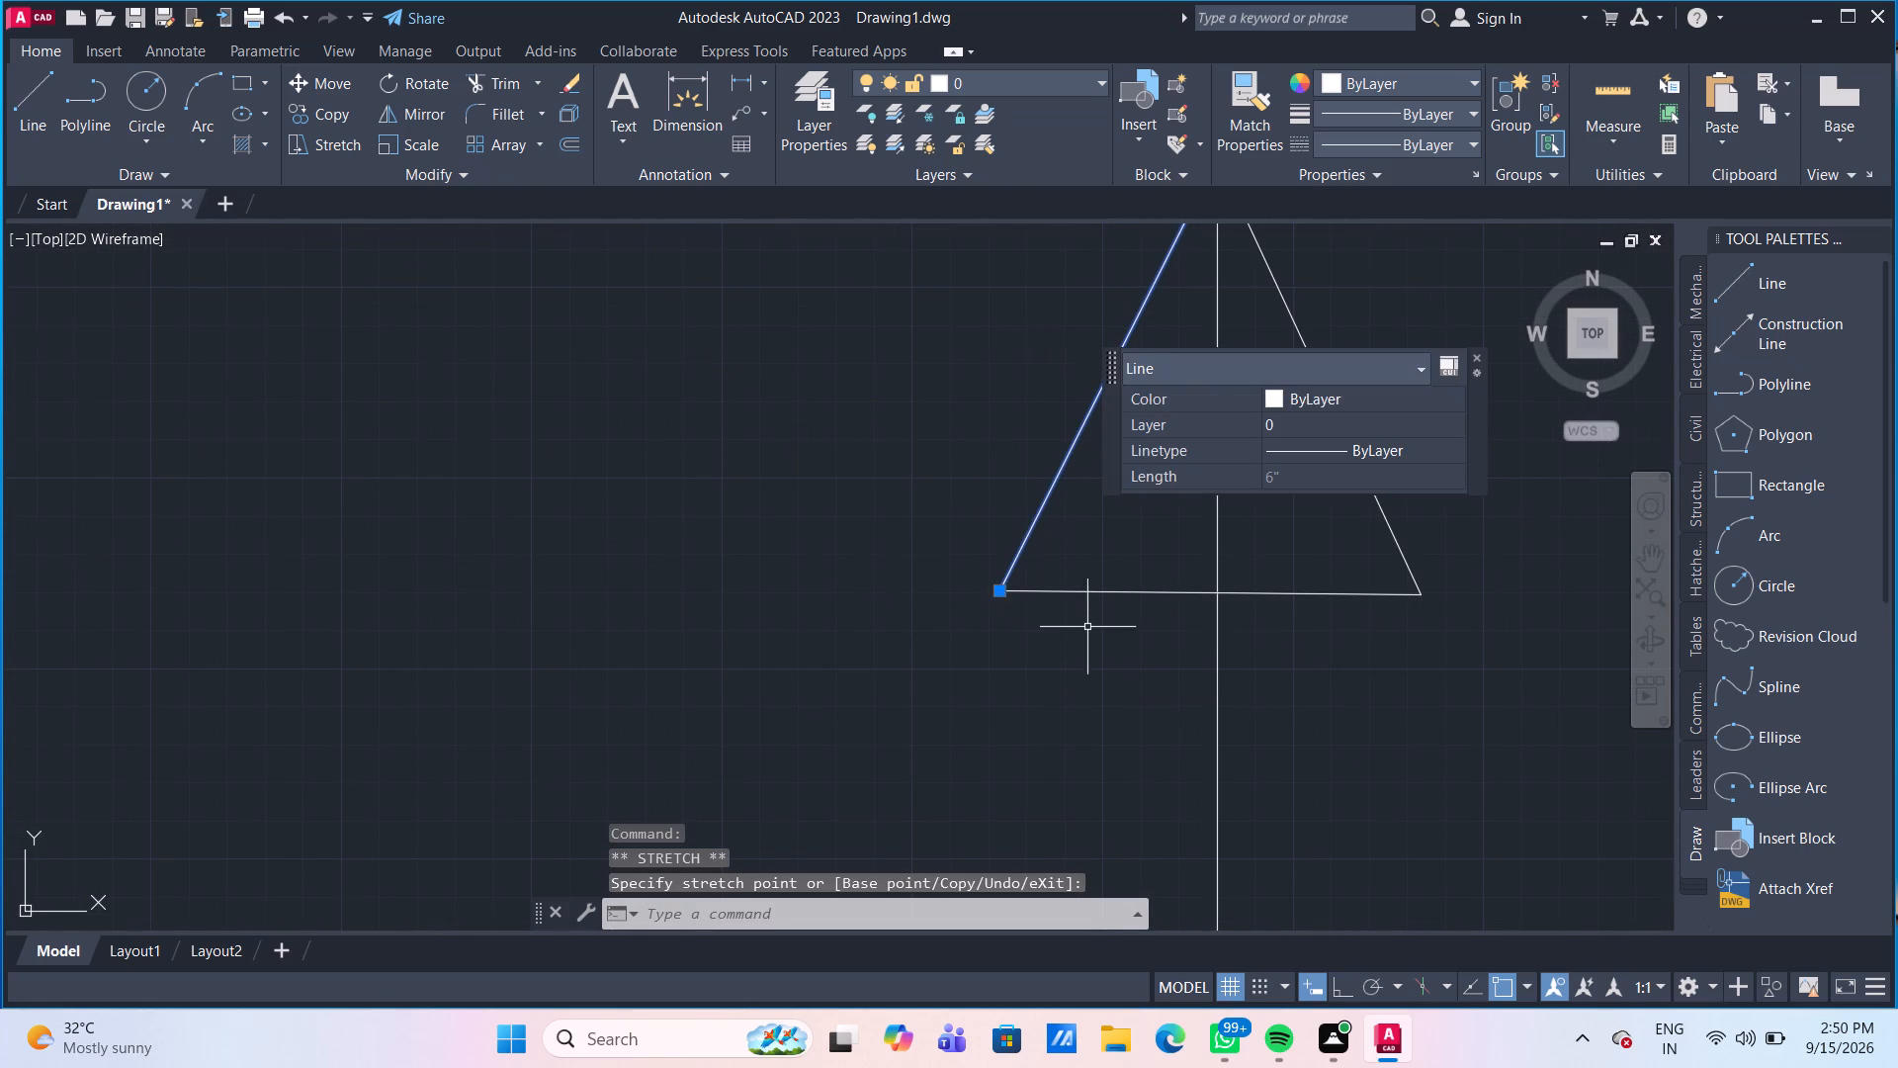
key(Escape)
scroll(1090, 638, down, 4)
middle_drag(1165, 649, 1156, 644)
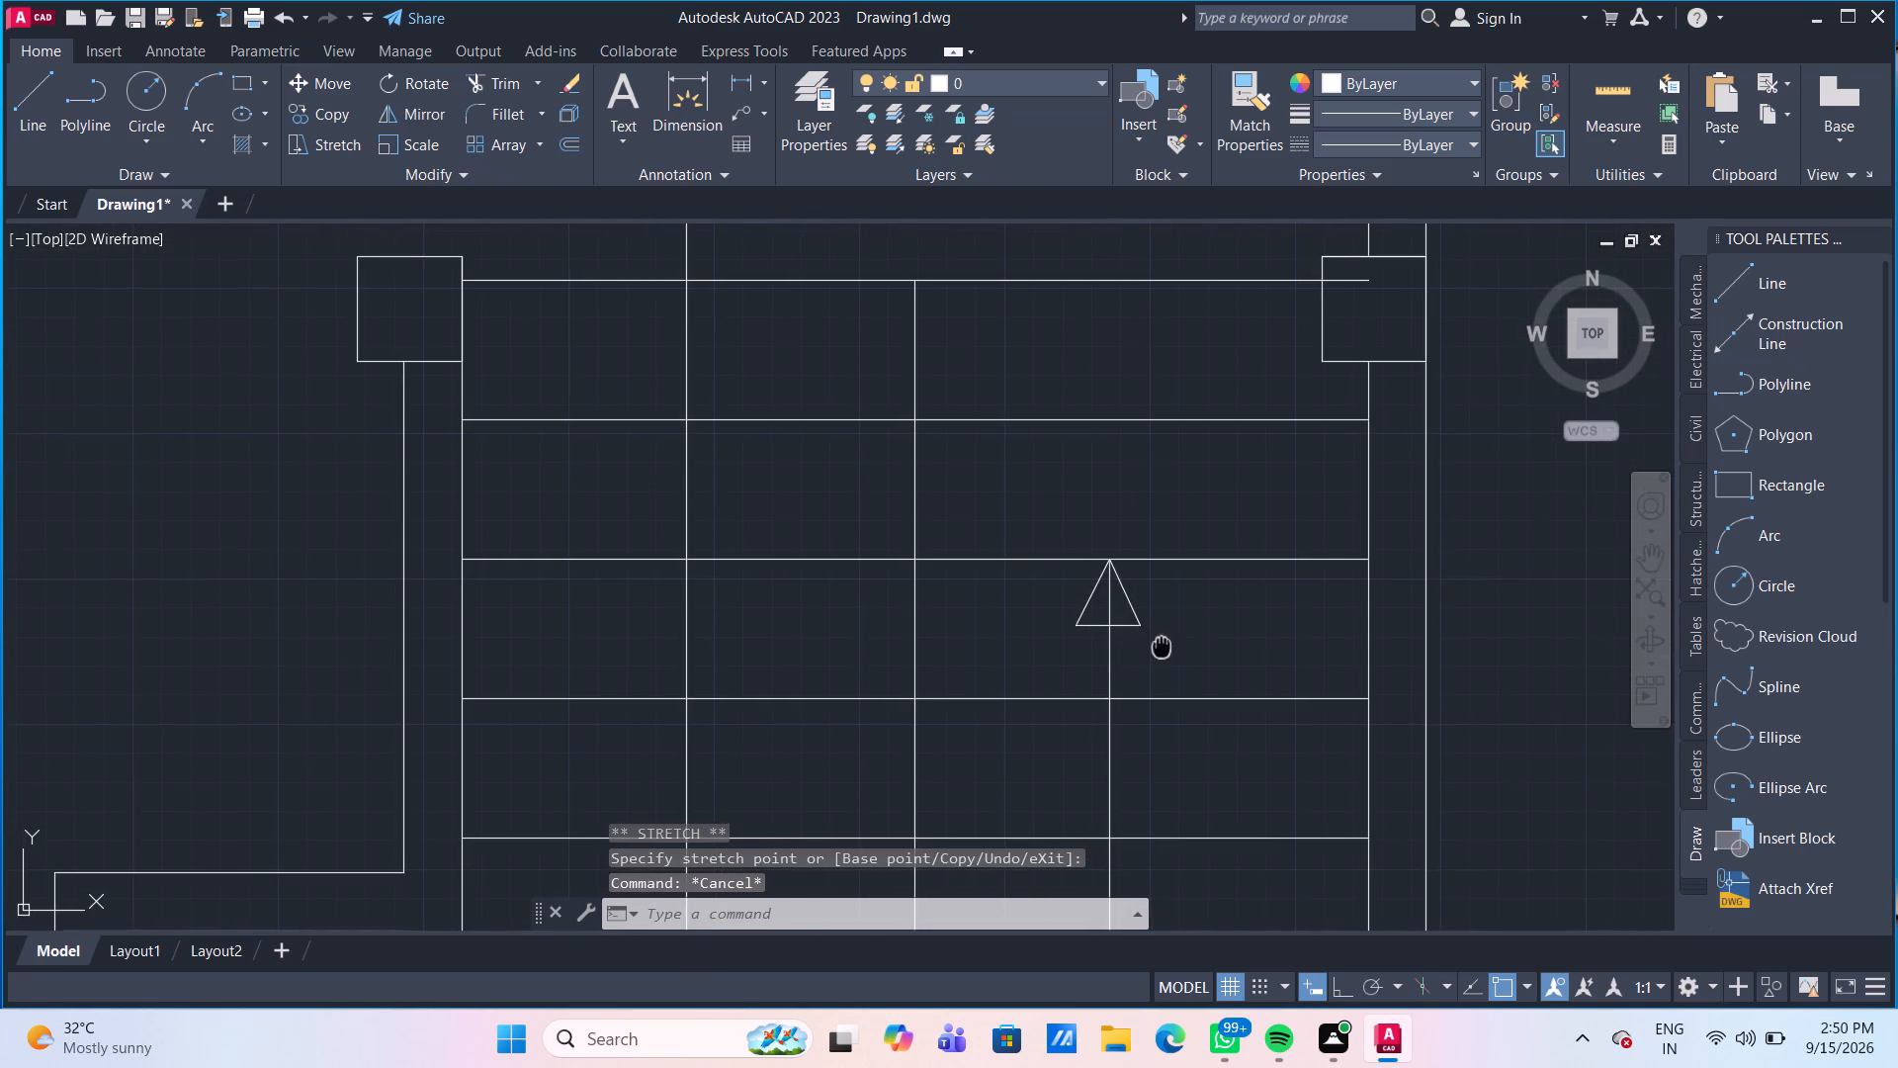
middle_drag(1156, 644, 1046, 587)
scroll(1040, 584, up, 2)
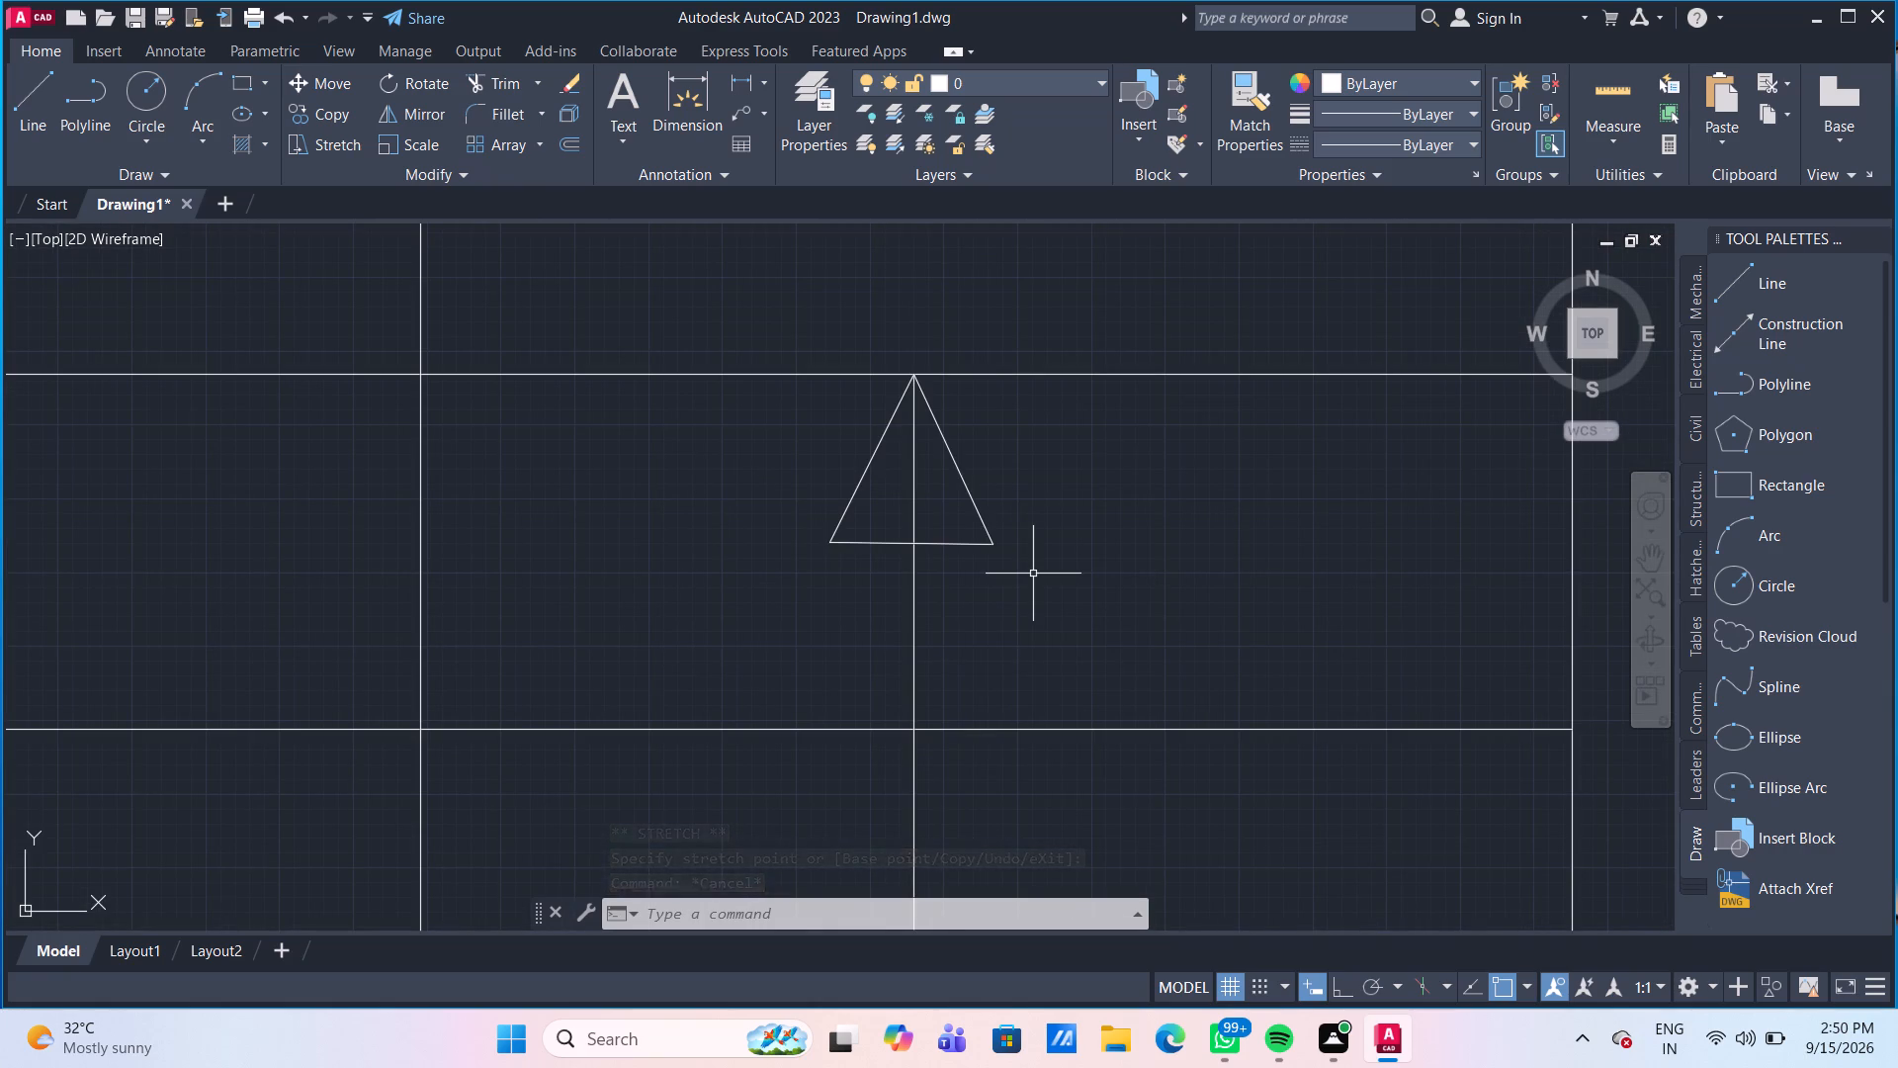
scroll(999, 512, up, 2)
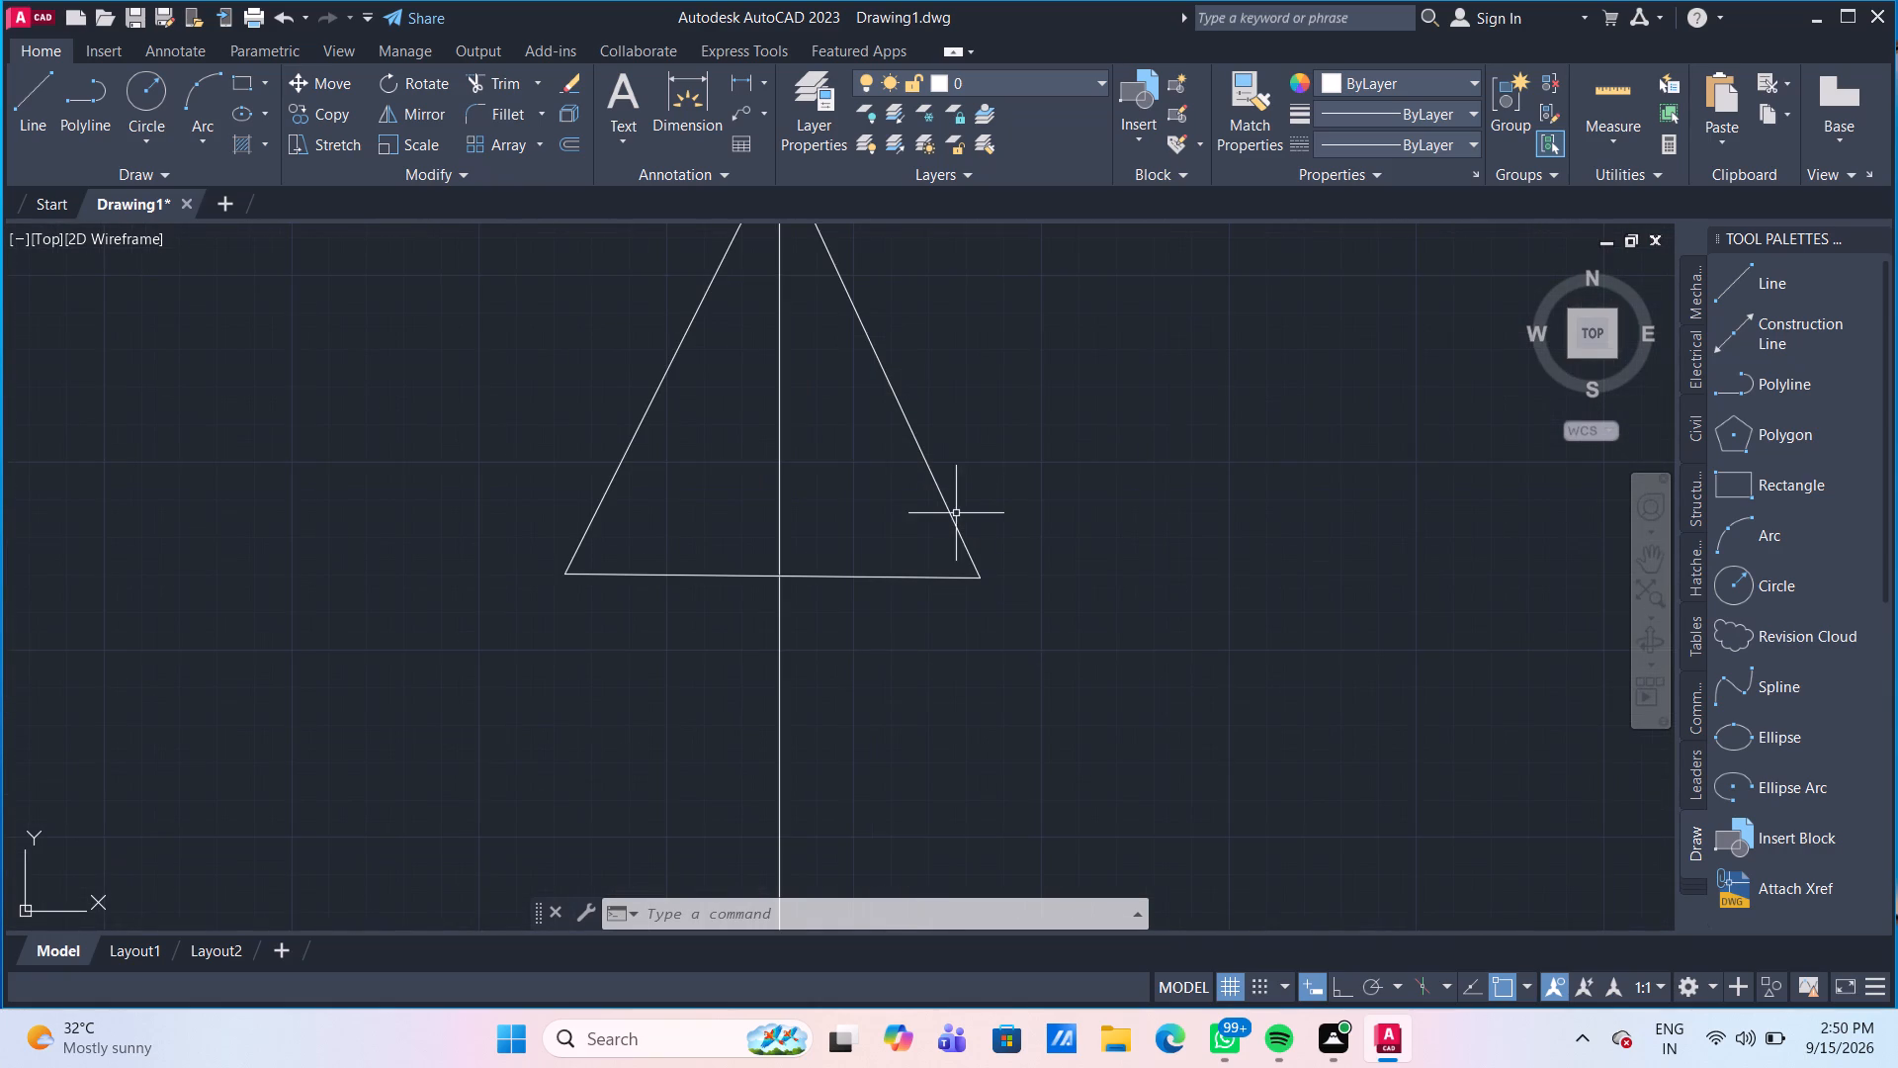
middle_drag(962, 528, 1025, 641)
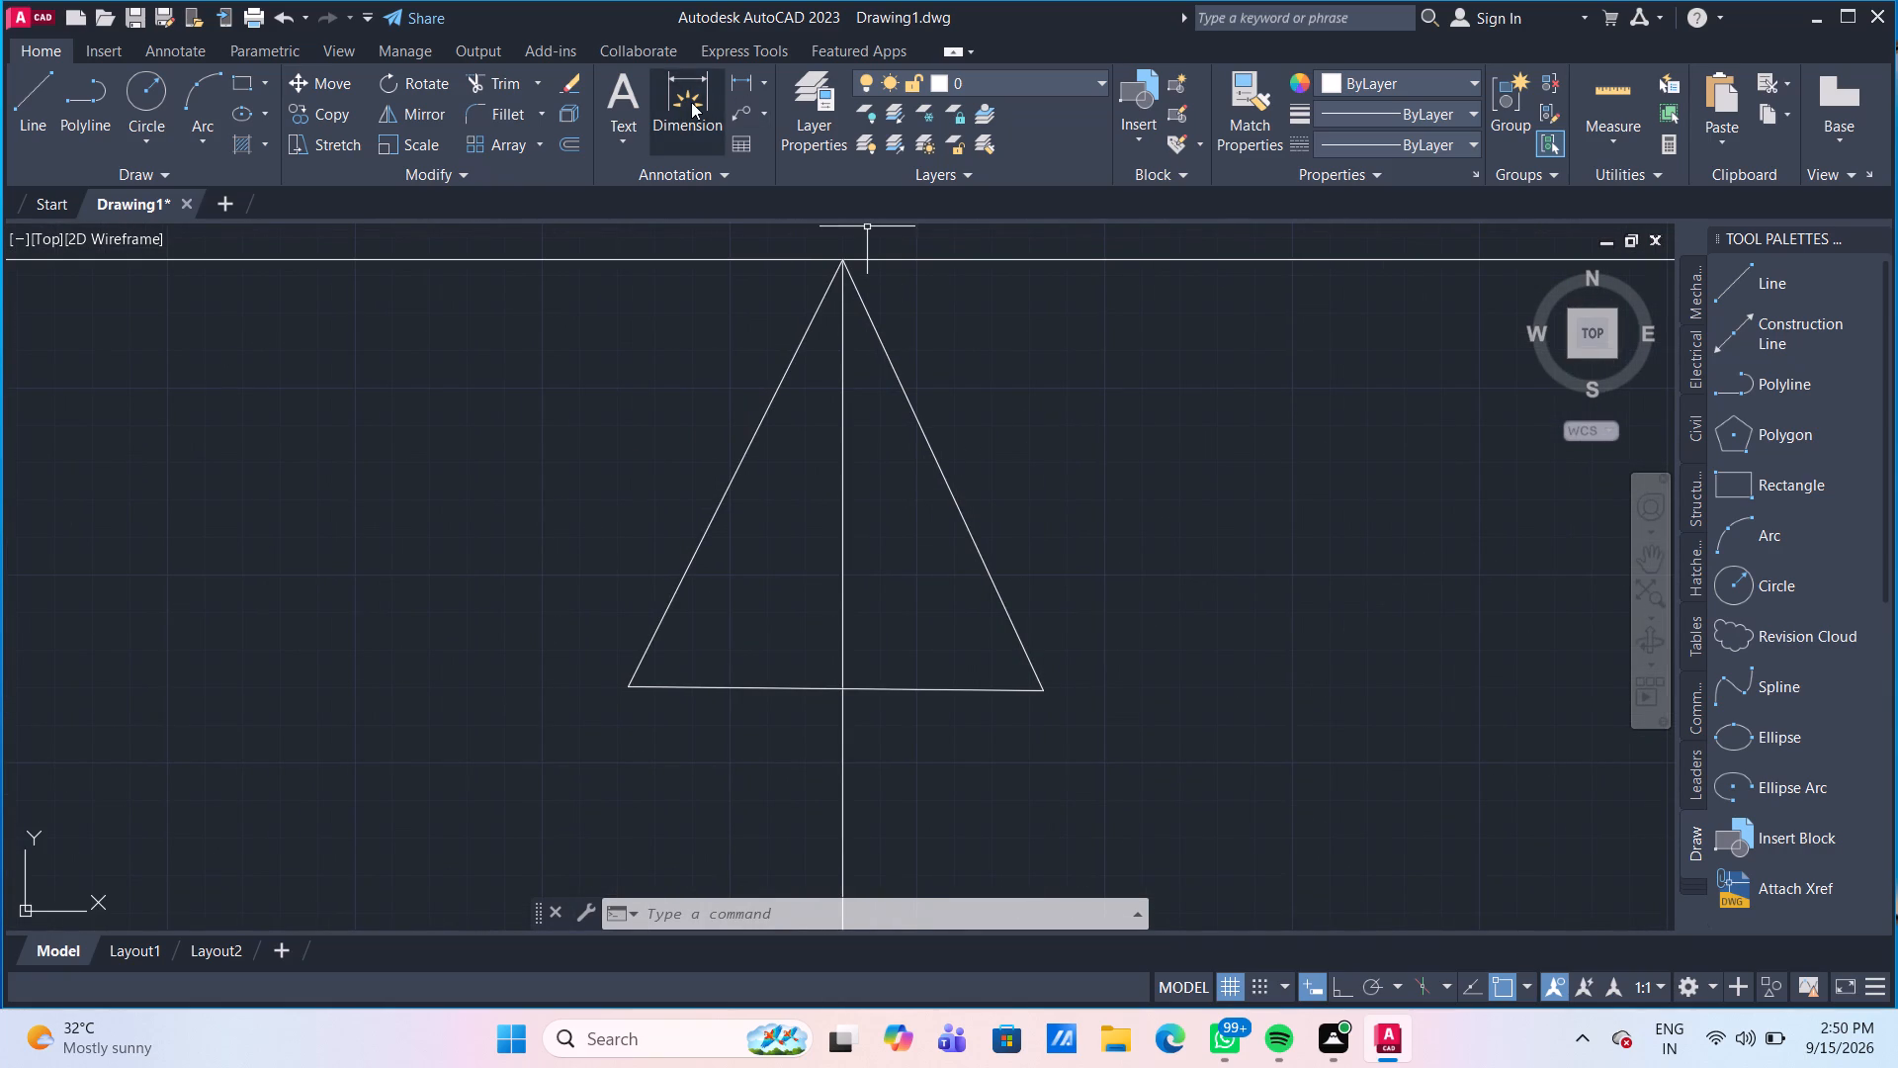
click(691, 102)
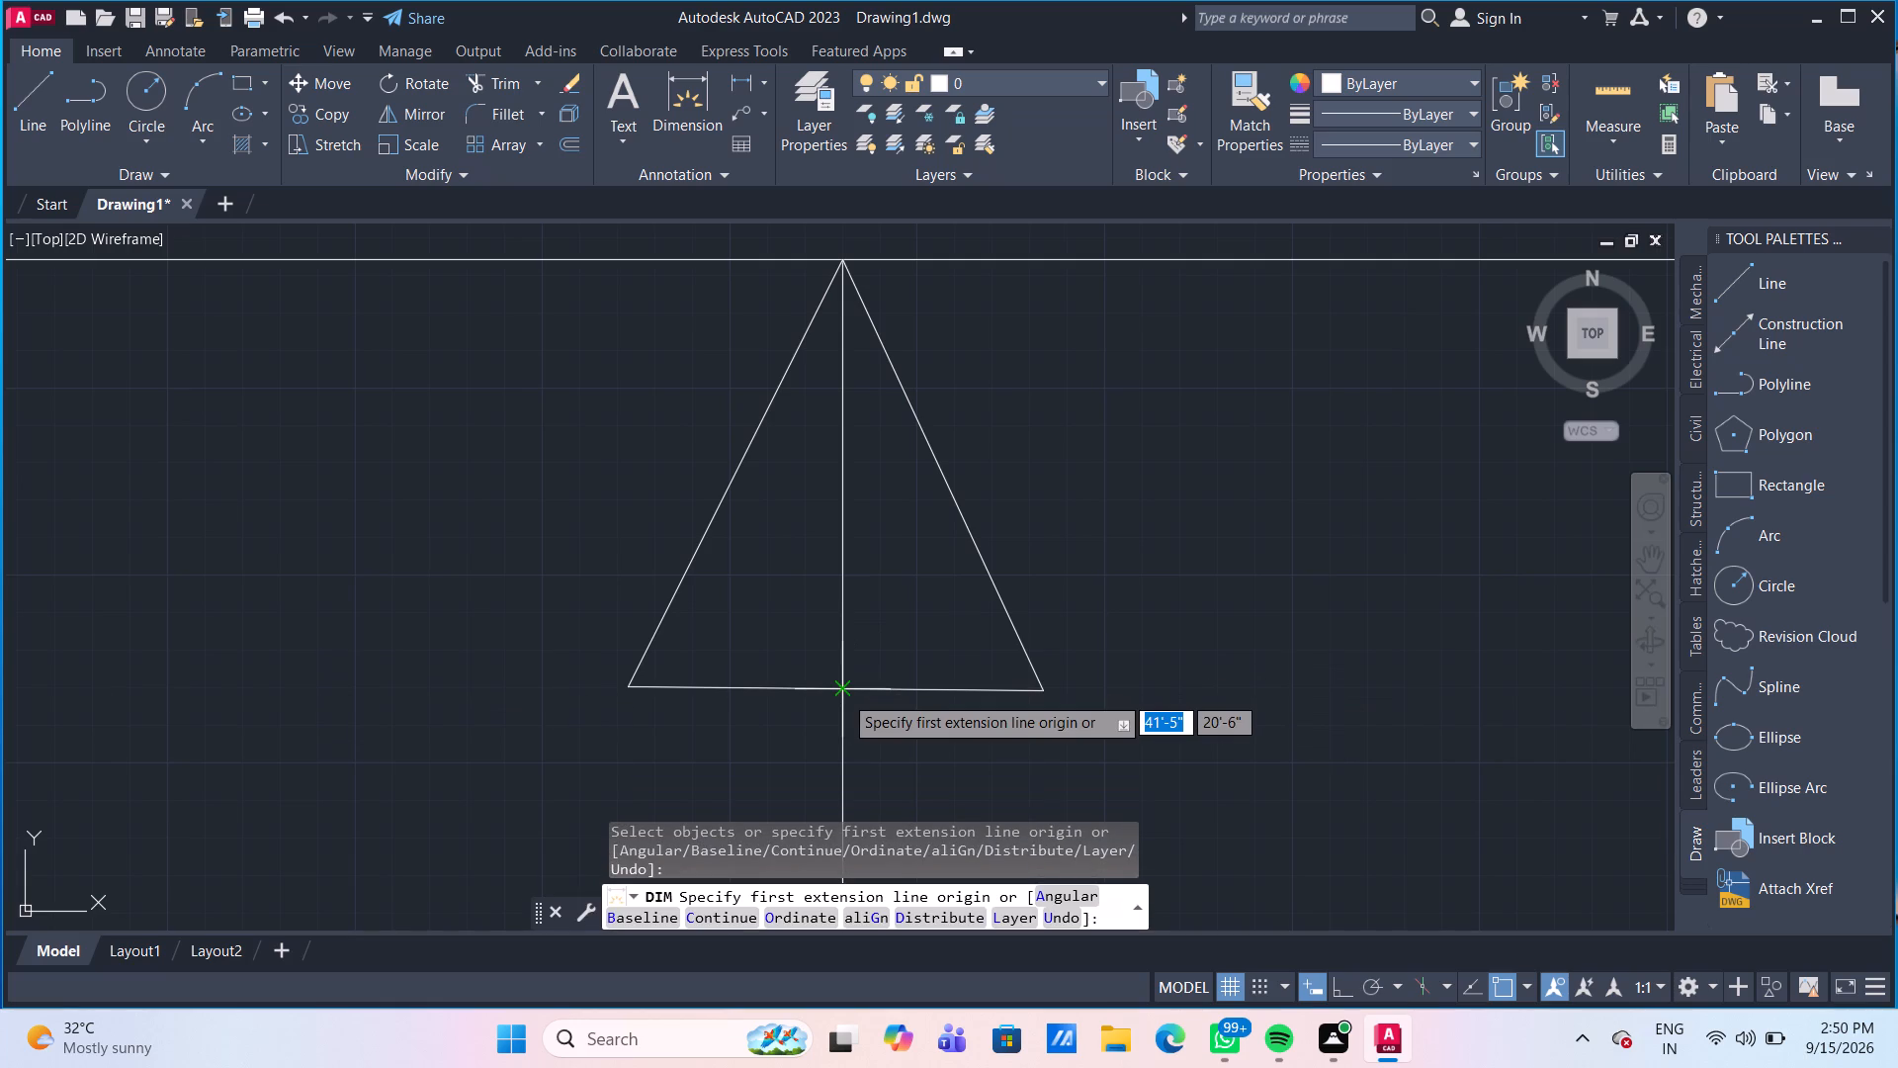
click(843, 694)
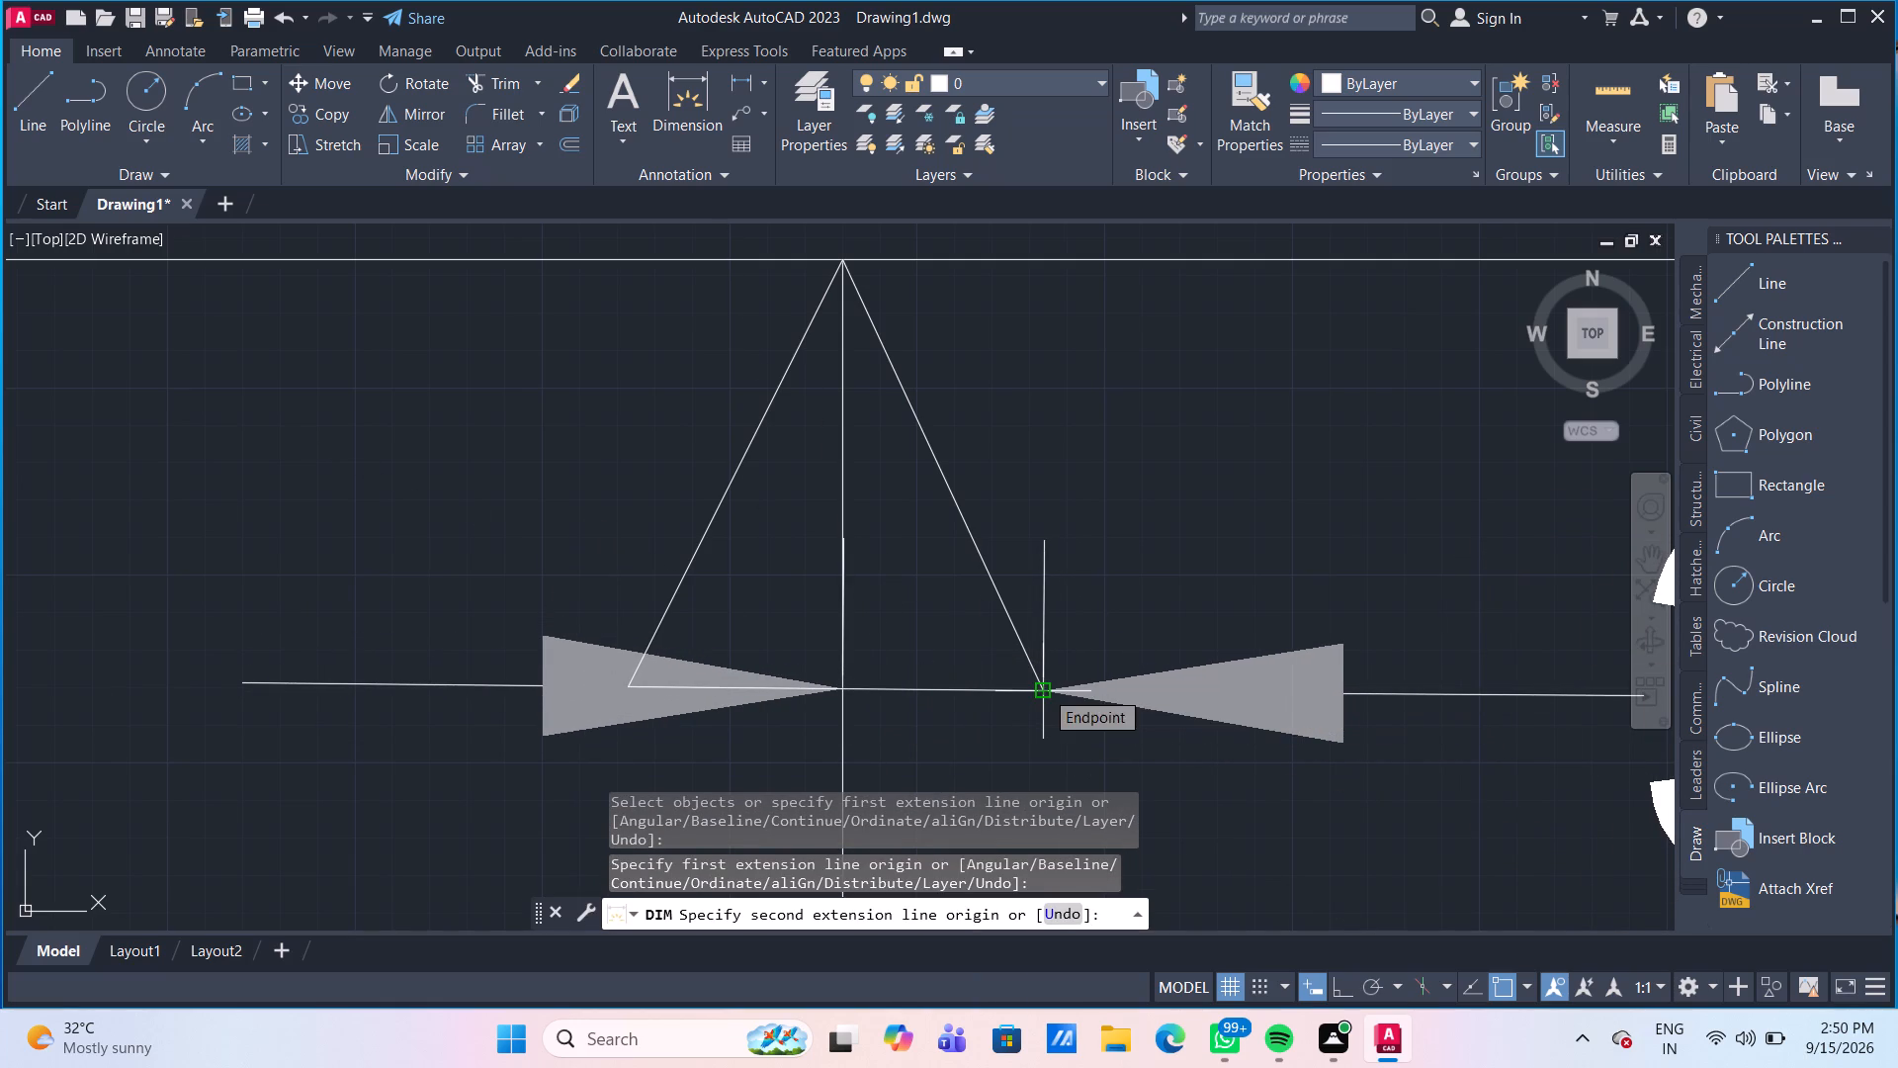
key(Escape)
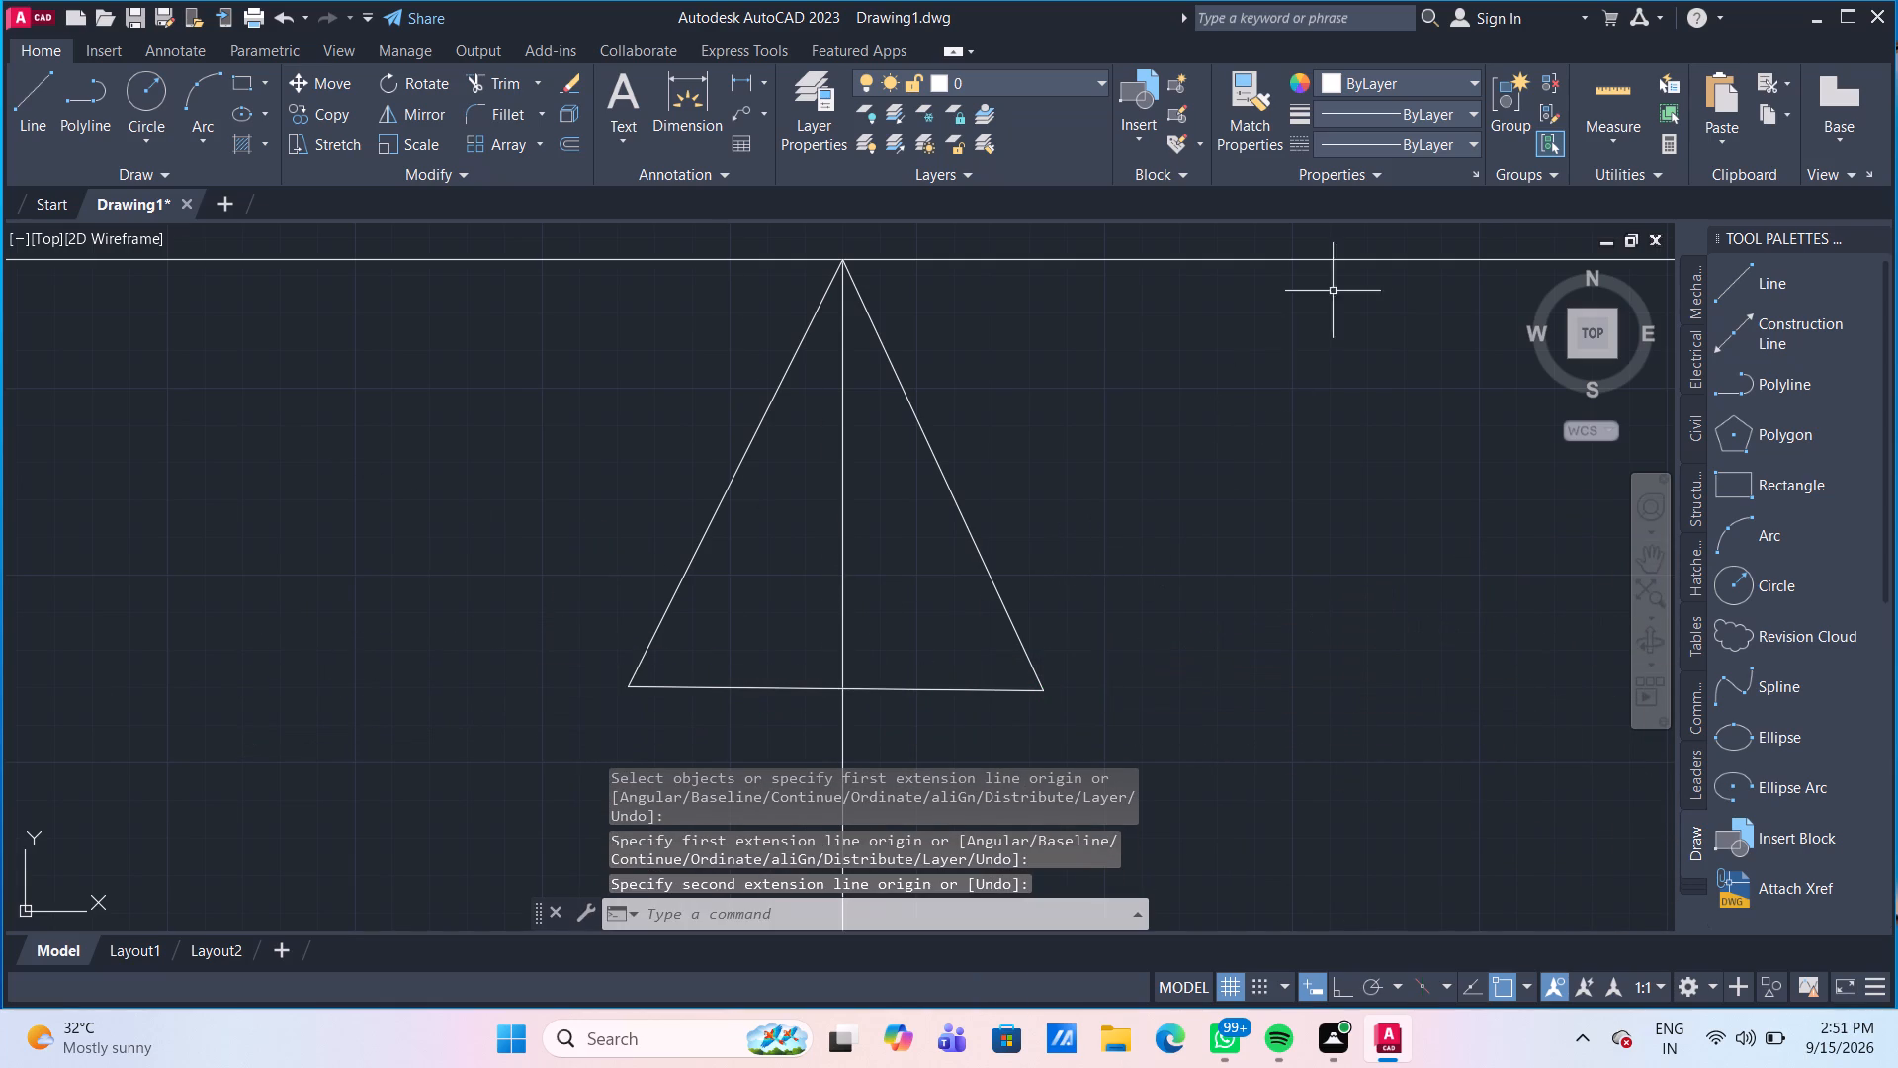
Quick-measure the arrowhead's side, base and angles.
drag(1584, 95, 1584, 110)
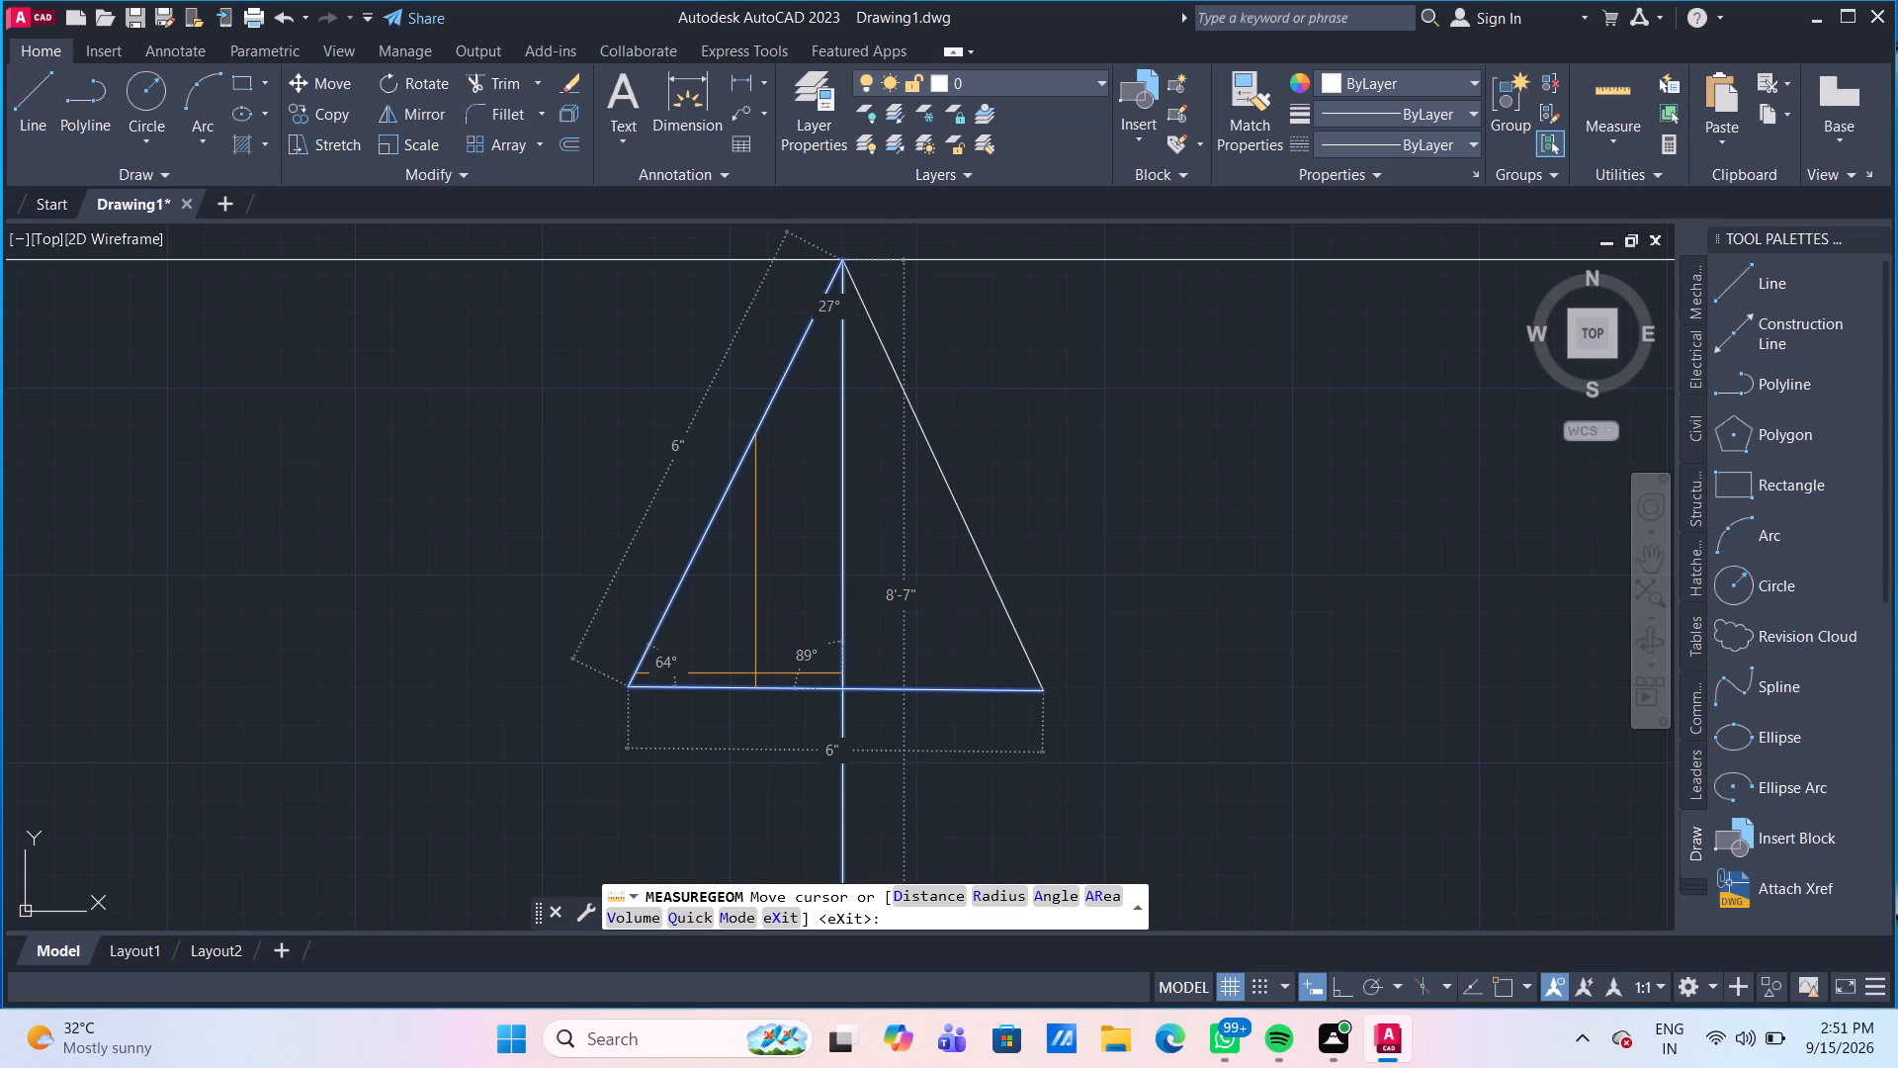
key(Escape)
Trim the end of the top stair tread line that runs inside the staircase's upper-right junction square.
scroll(1117, 599, down, 3)
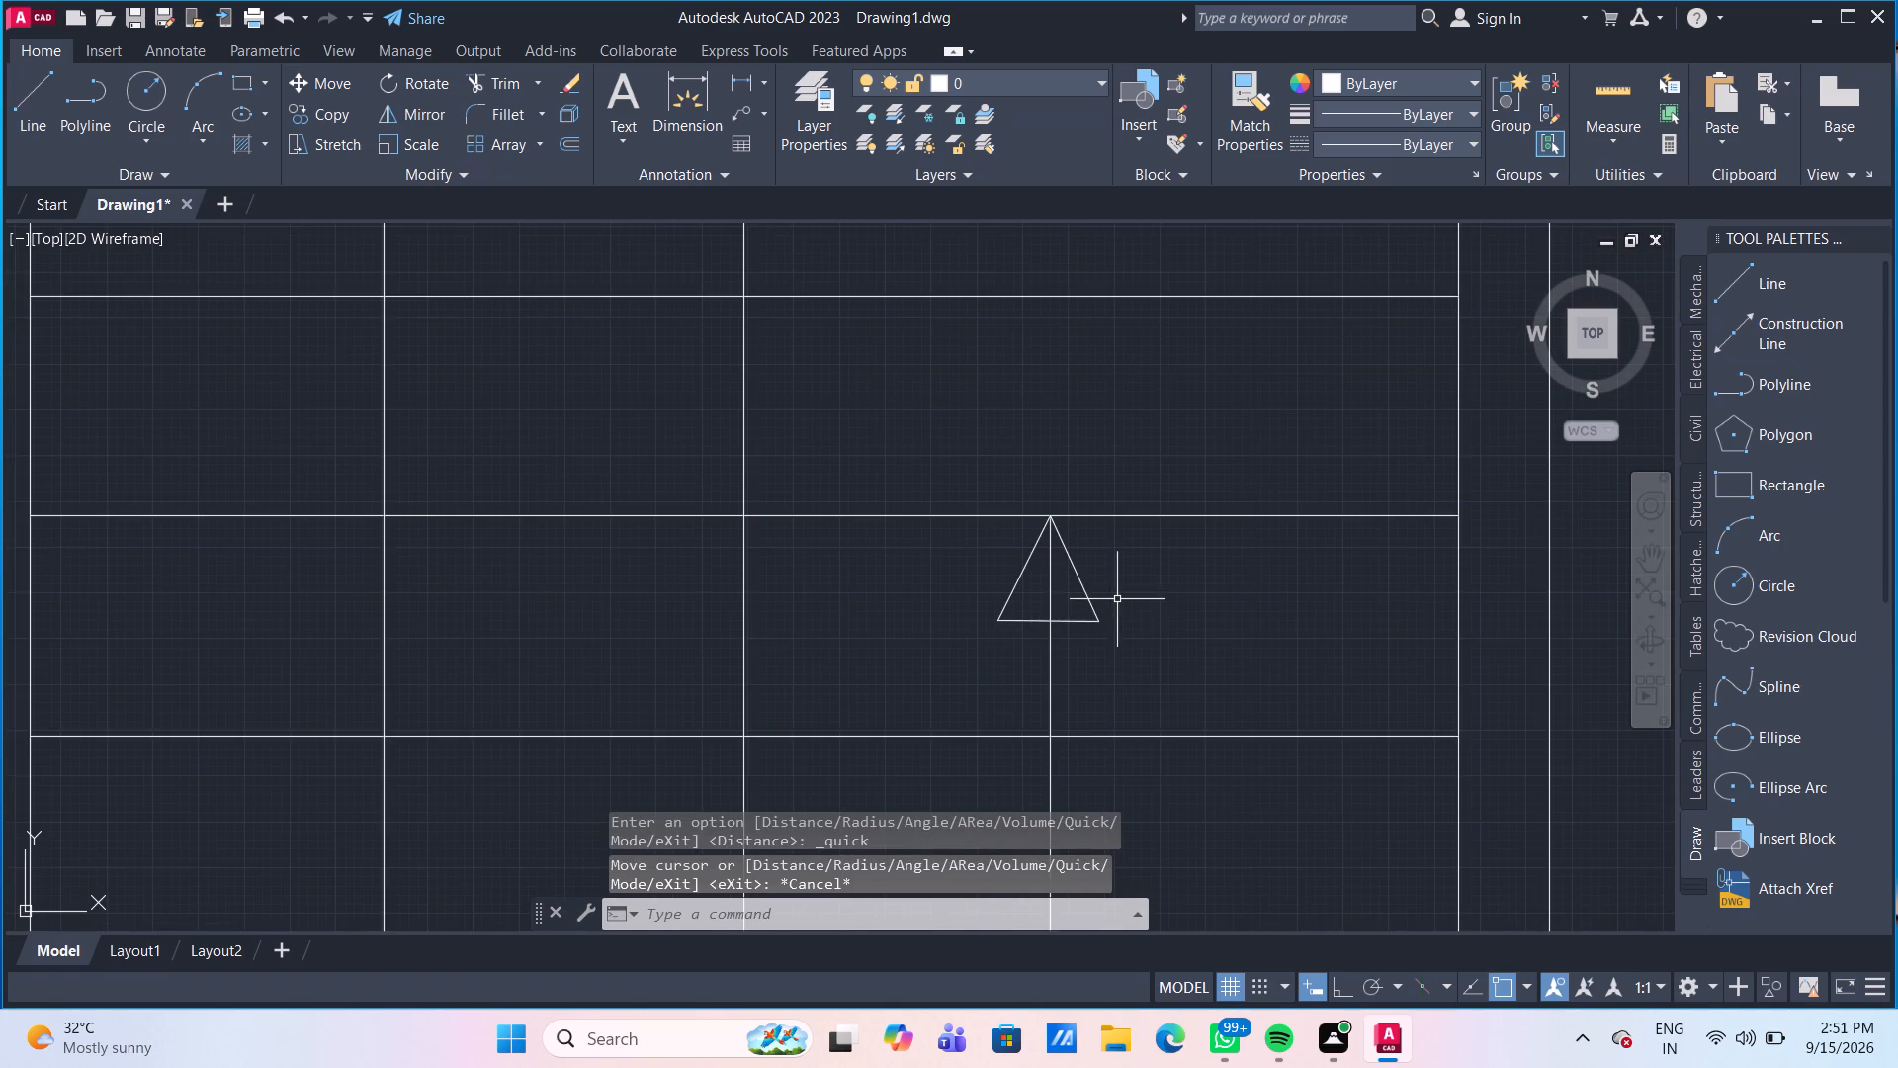
scroll(1130, 656, down, 2)
middle_drag(1155, 736, 1079, 541)
scroll(1079, 541, down, 2)
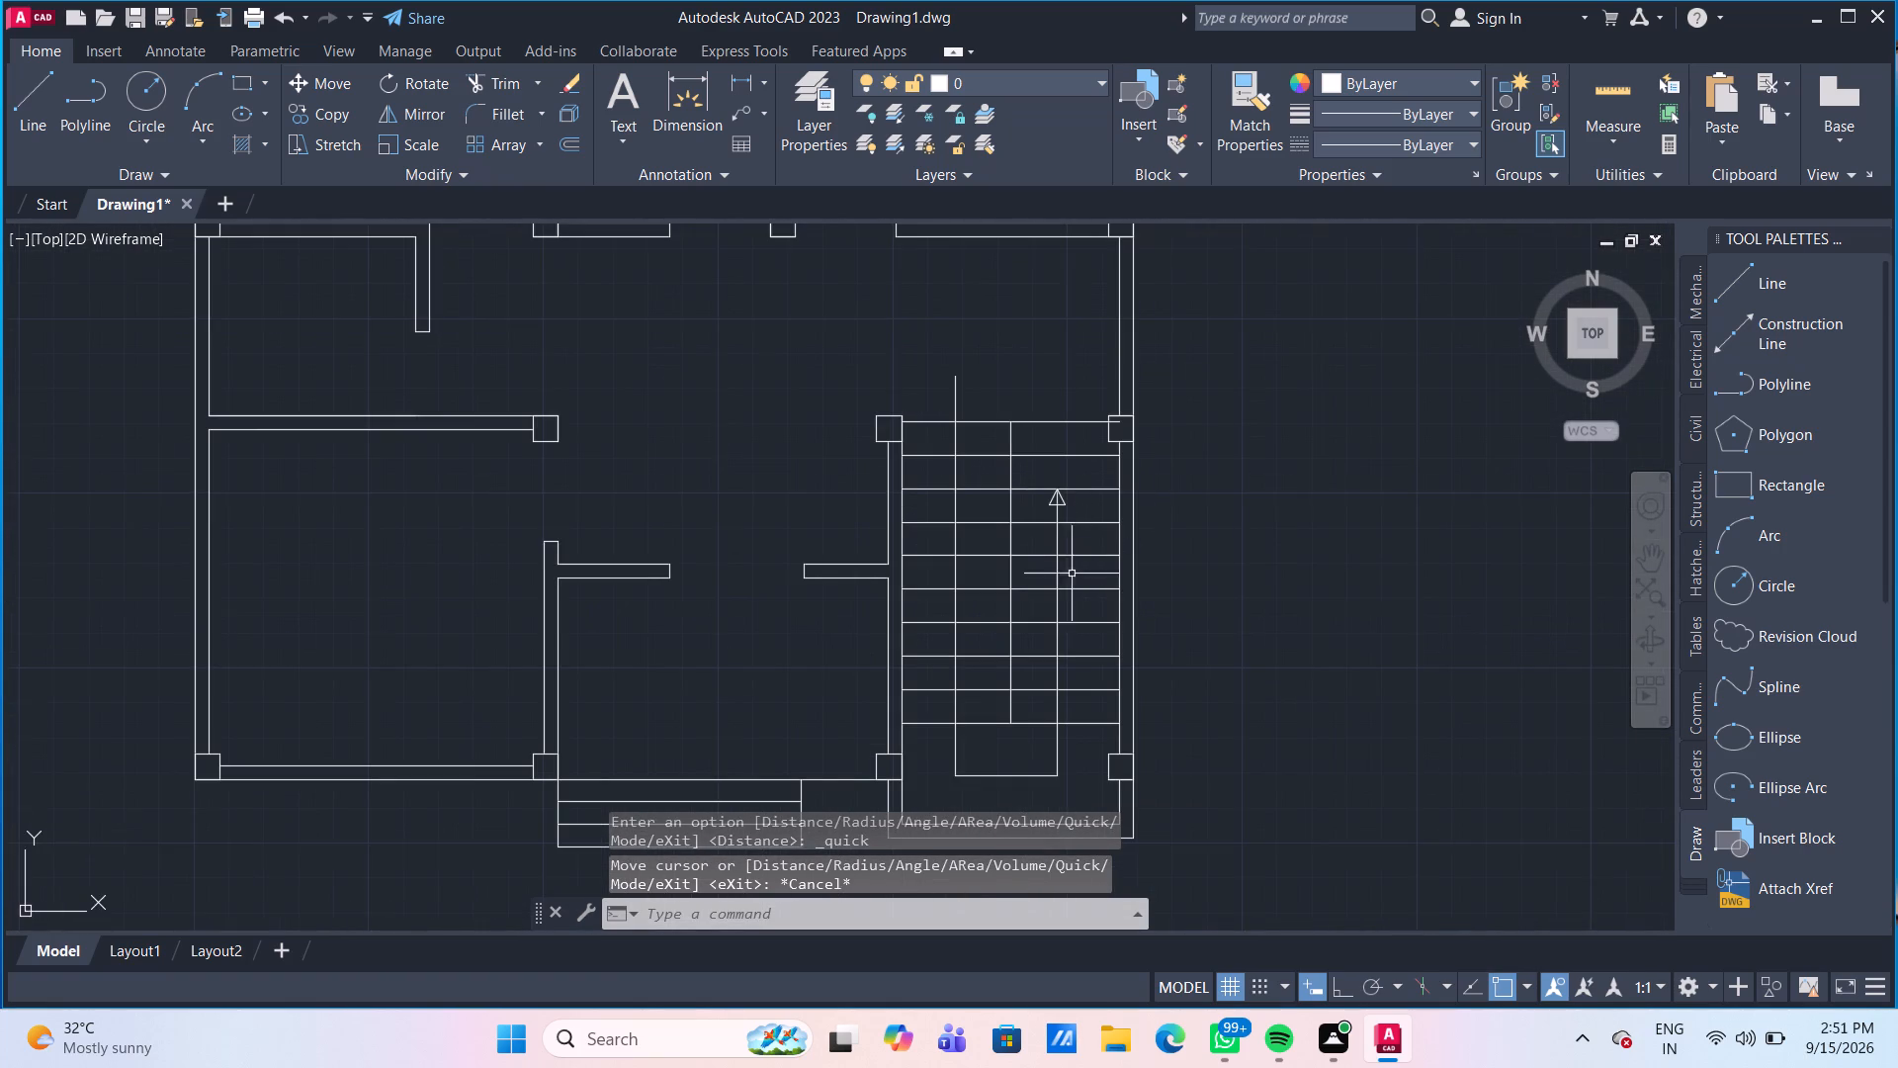
scroll(1076, 620, down, 1)
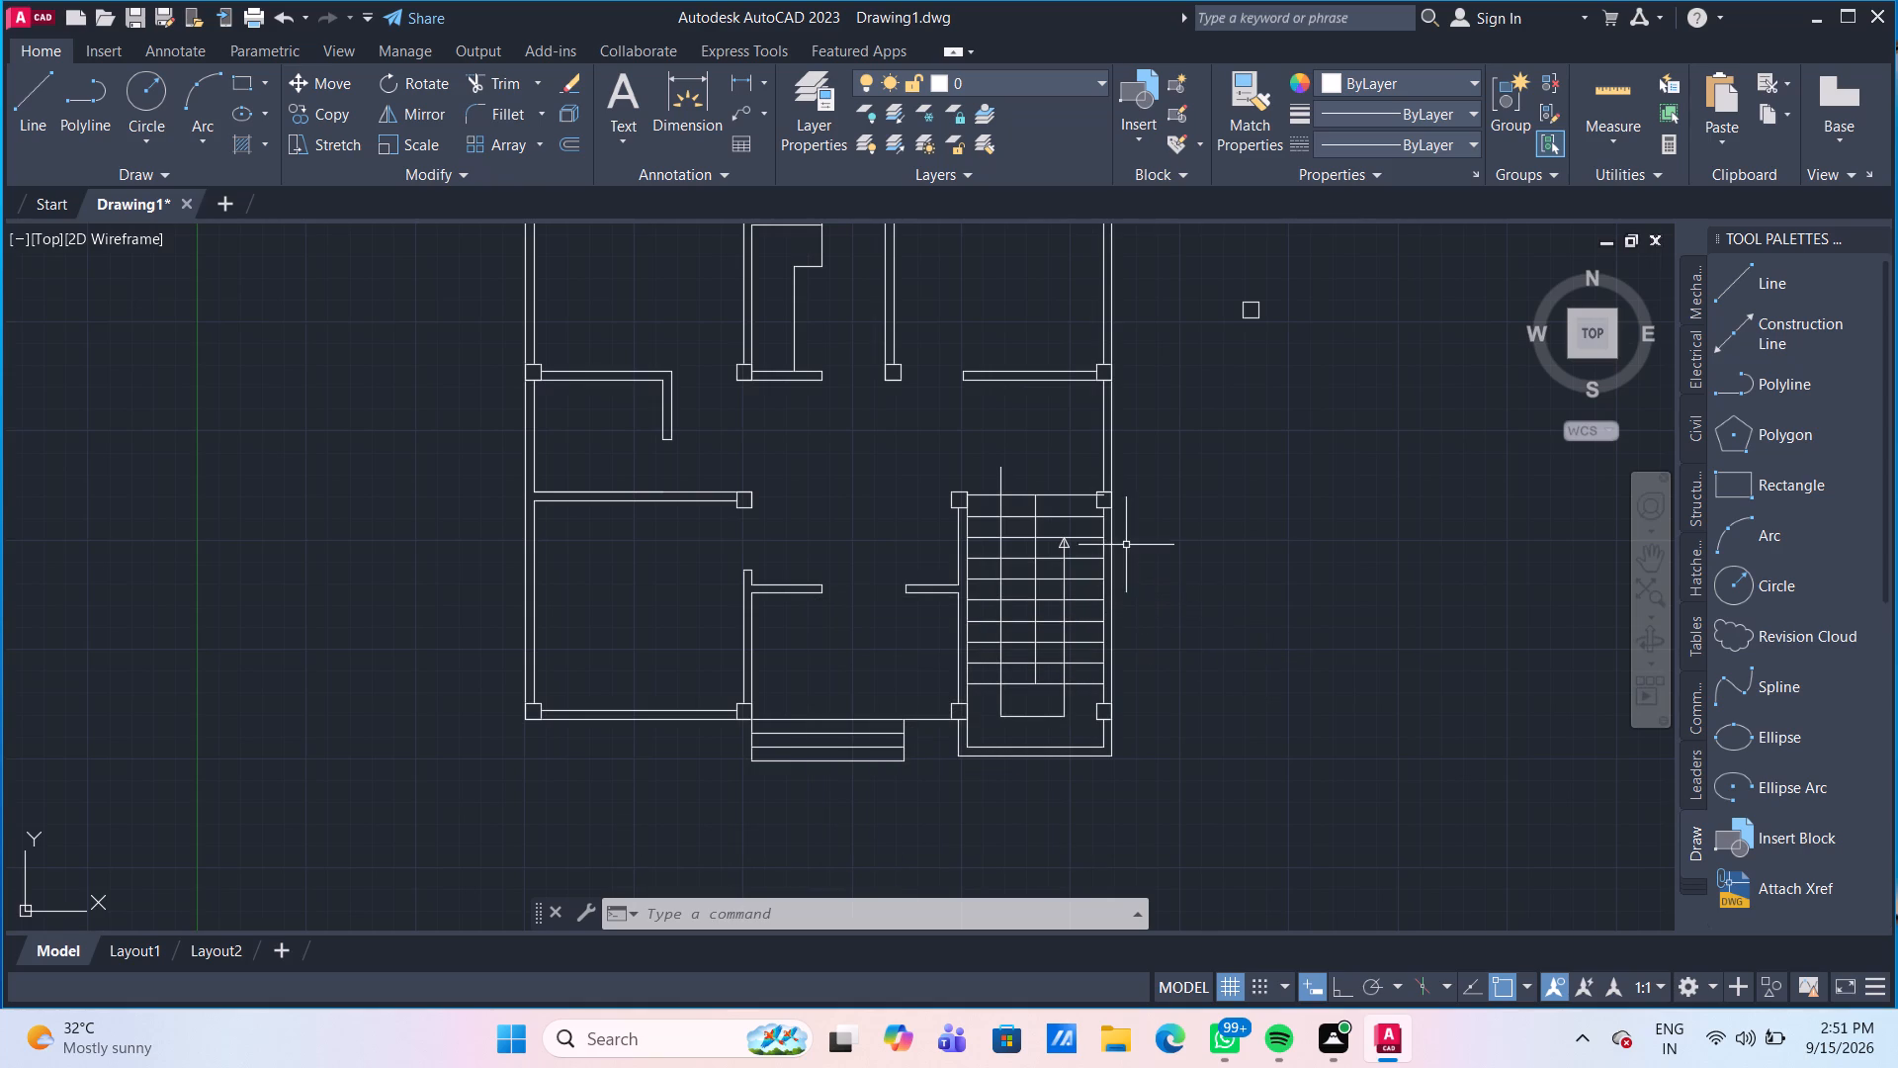
scroll(1125, 519, up, 4)
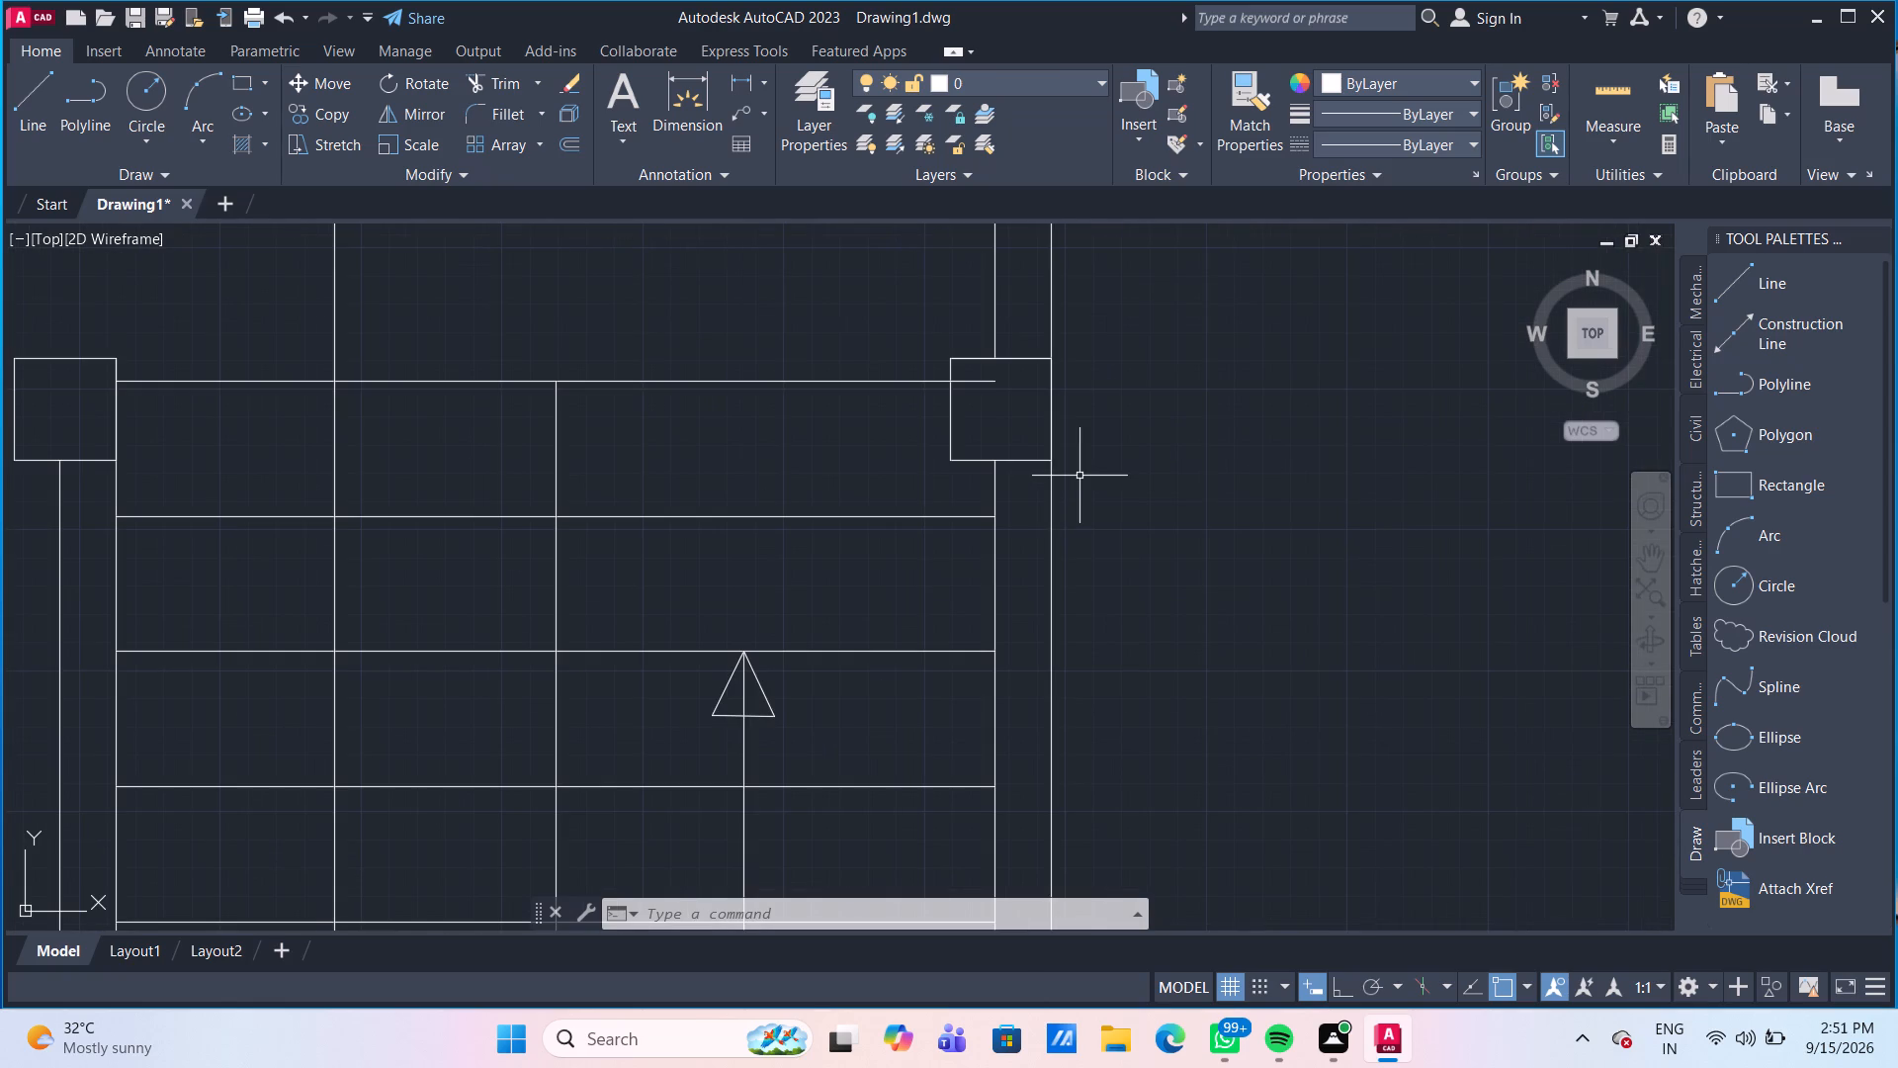
text(TR)
key(Return)
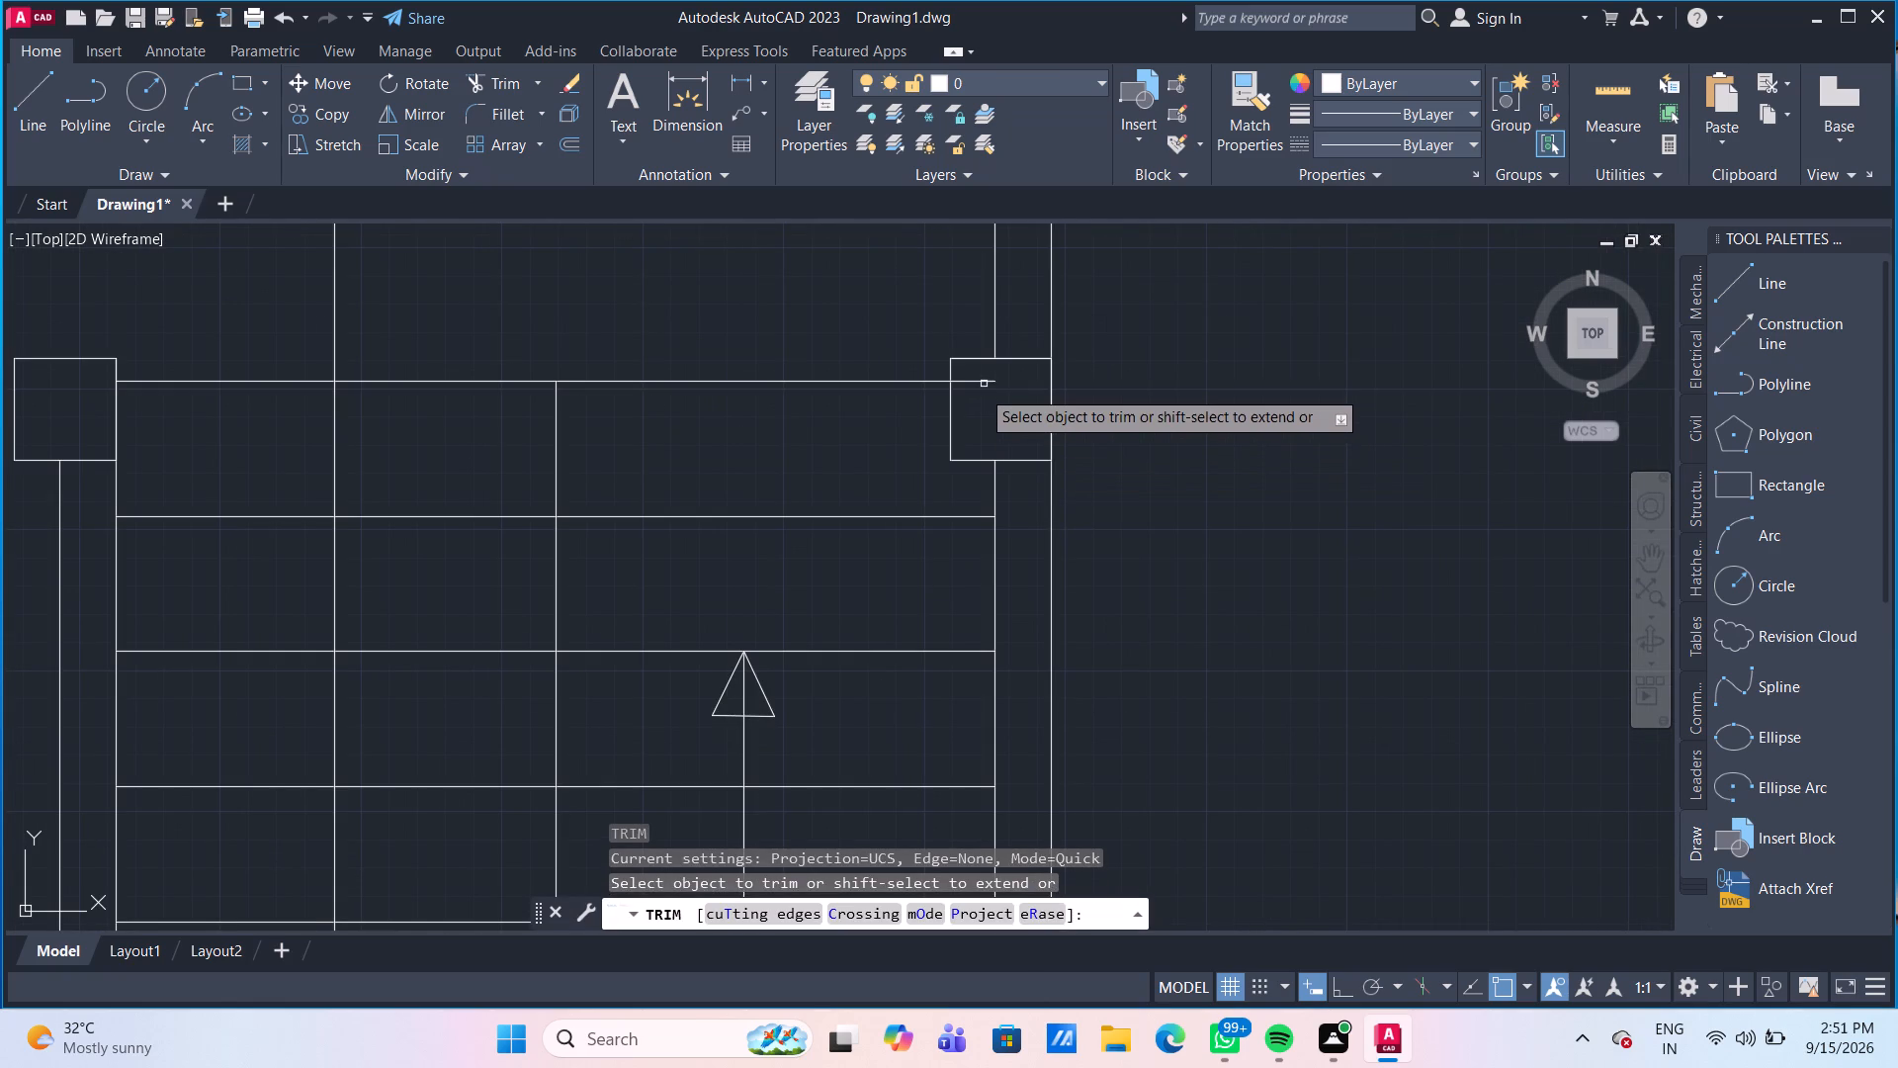
click(977, 380)
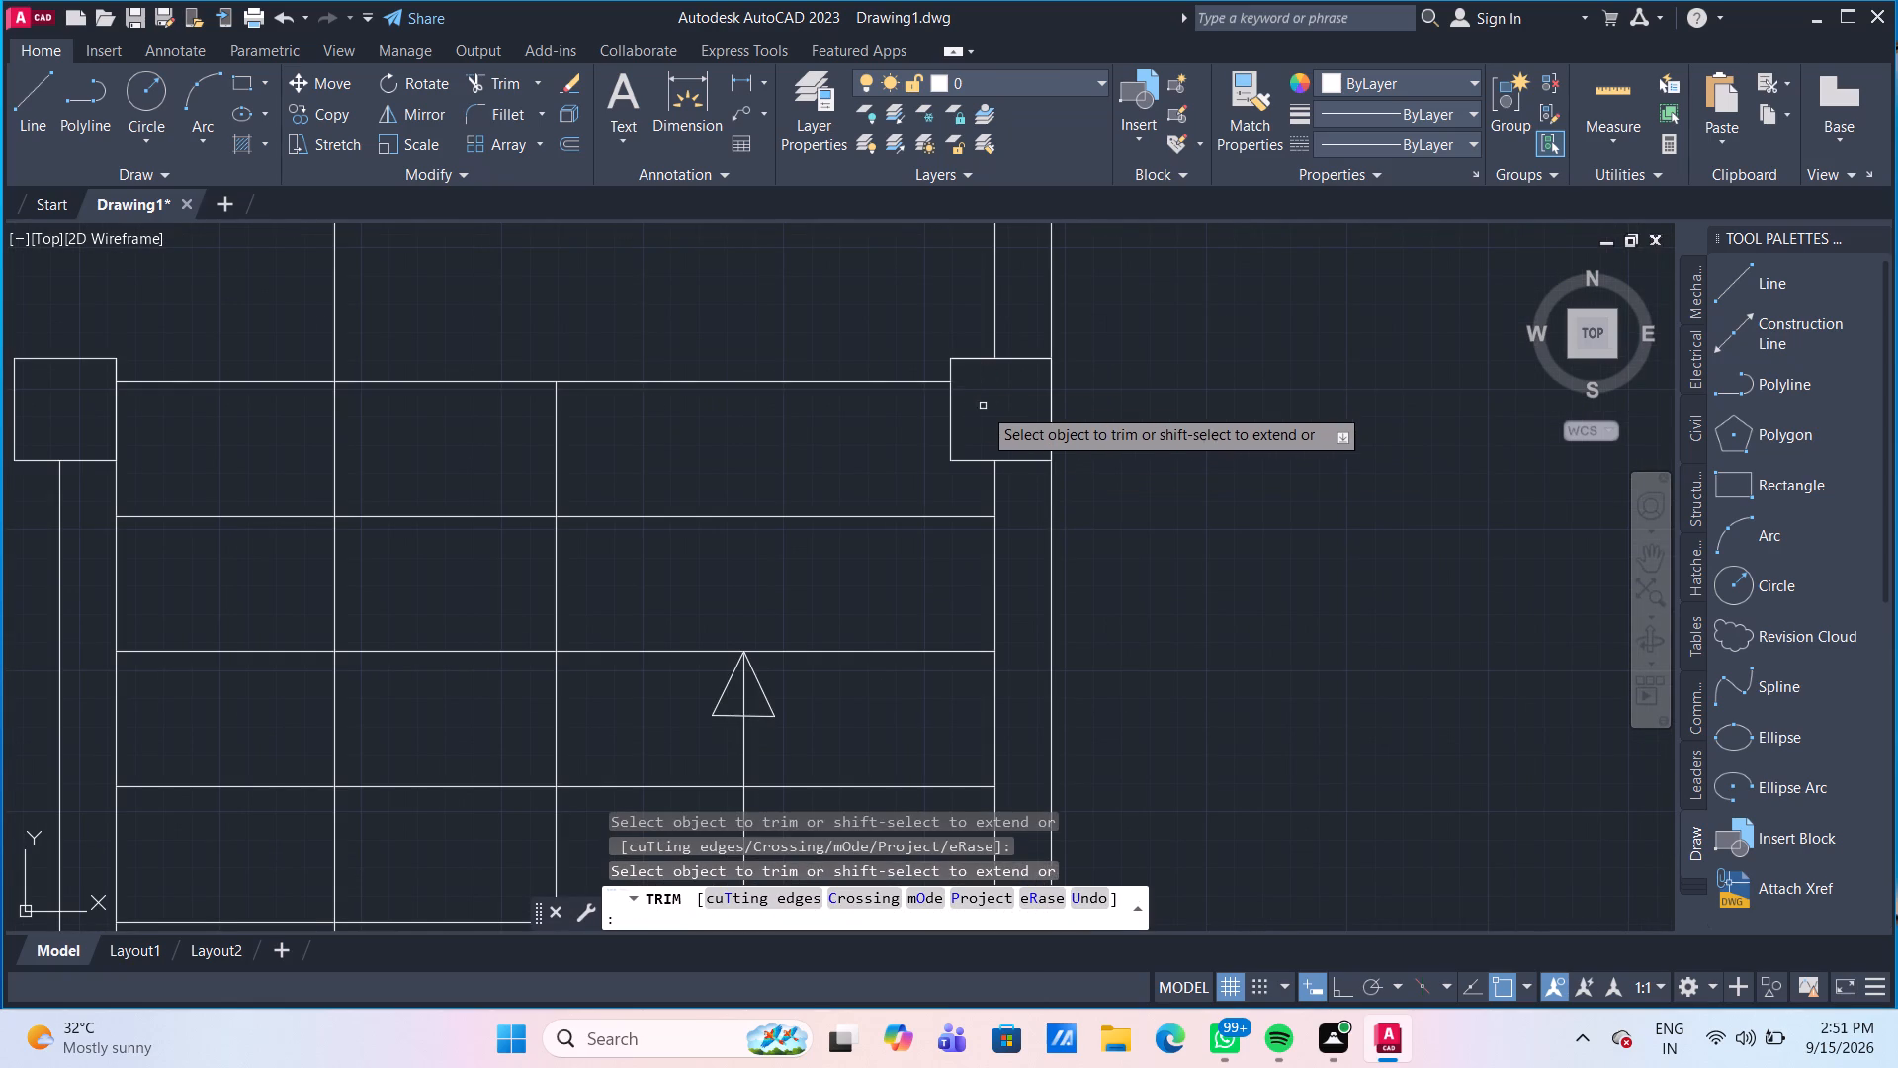
scroll(1262, 422, down, 3)
key(Escape)
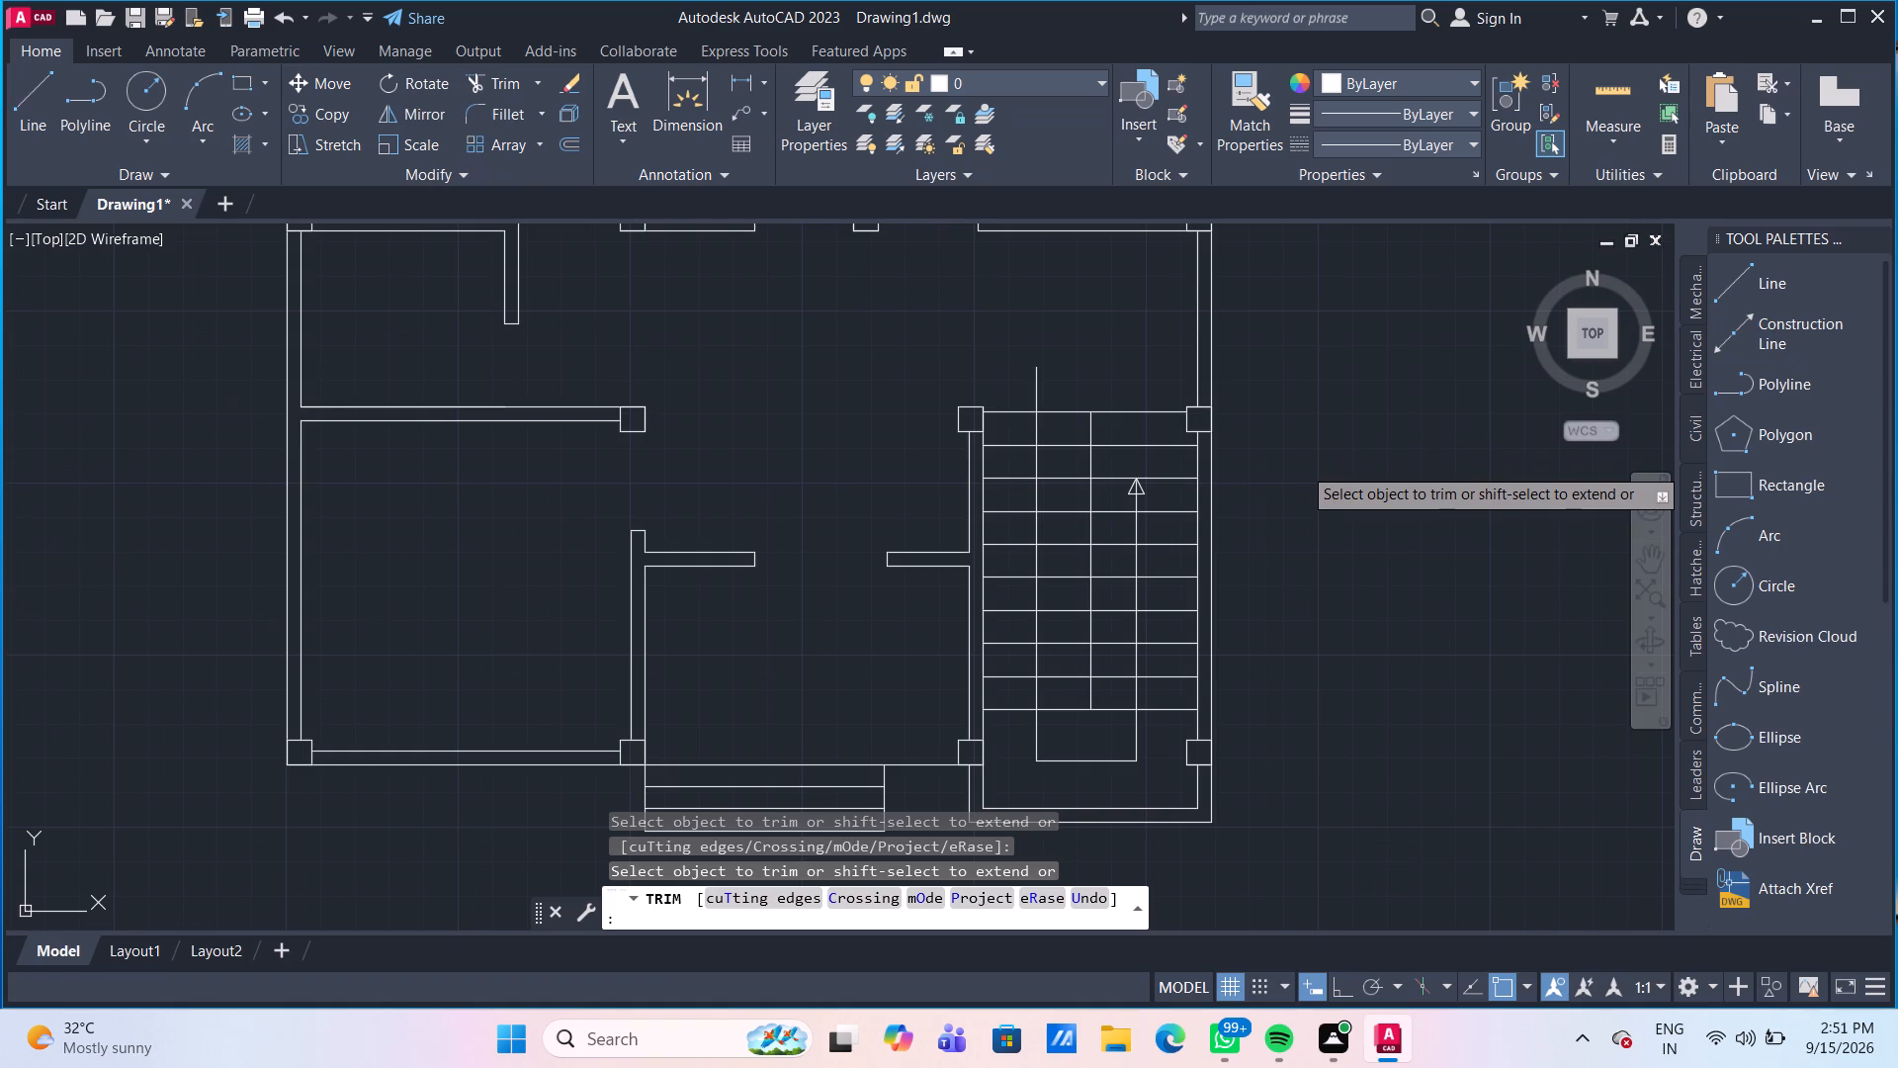
Hatch the two junction squares at the lower corners of the plan's bottom-left room with a solid black (0,0,0) fill.
scroll(1302, 466, down, 1)
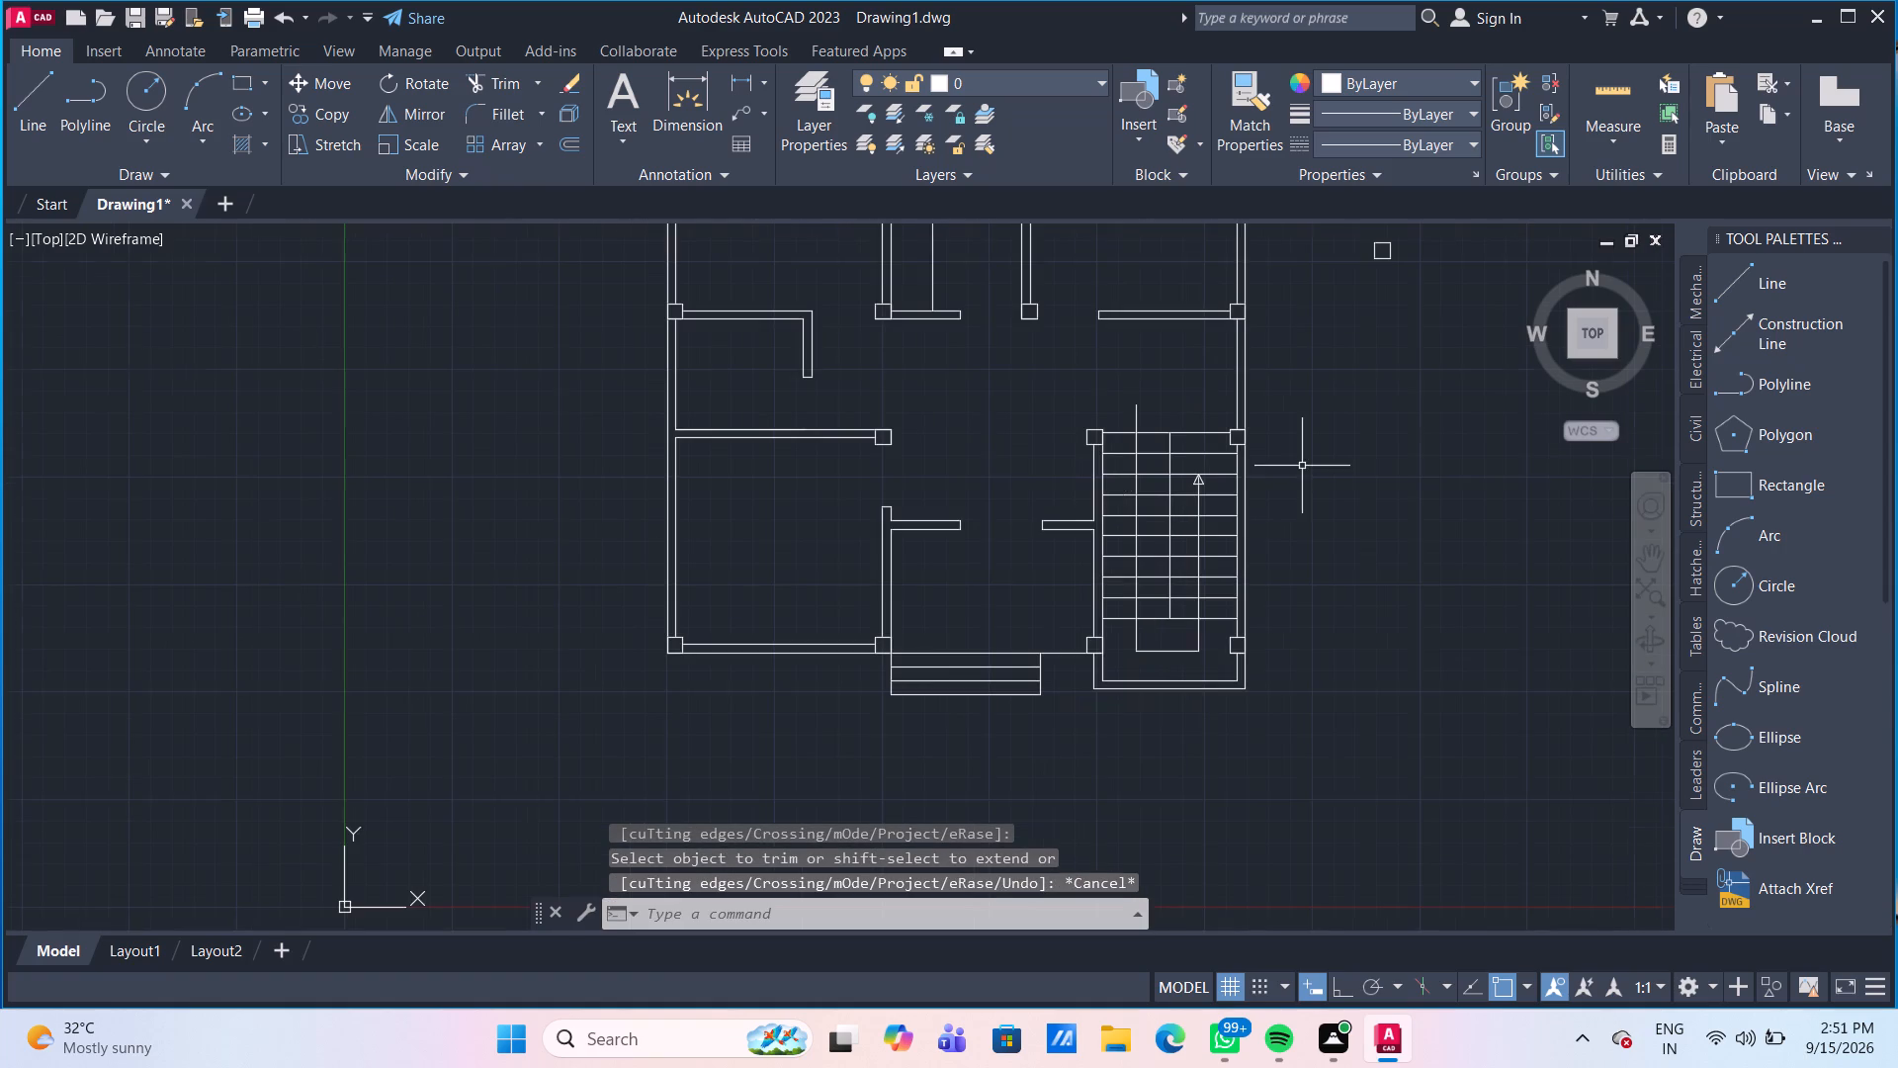
scroll(984, 451, down, 1)
middle_drag(958, 451, 848, 569)
middle_drag(848, 568, 842, 560)
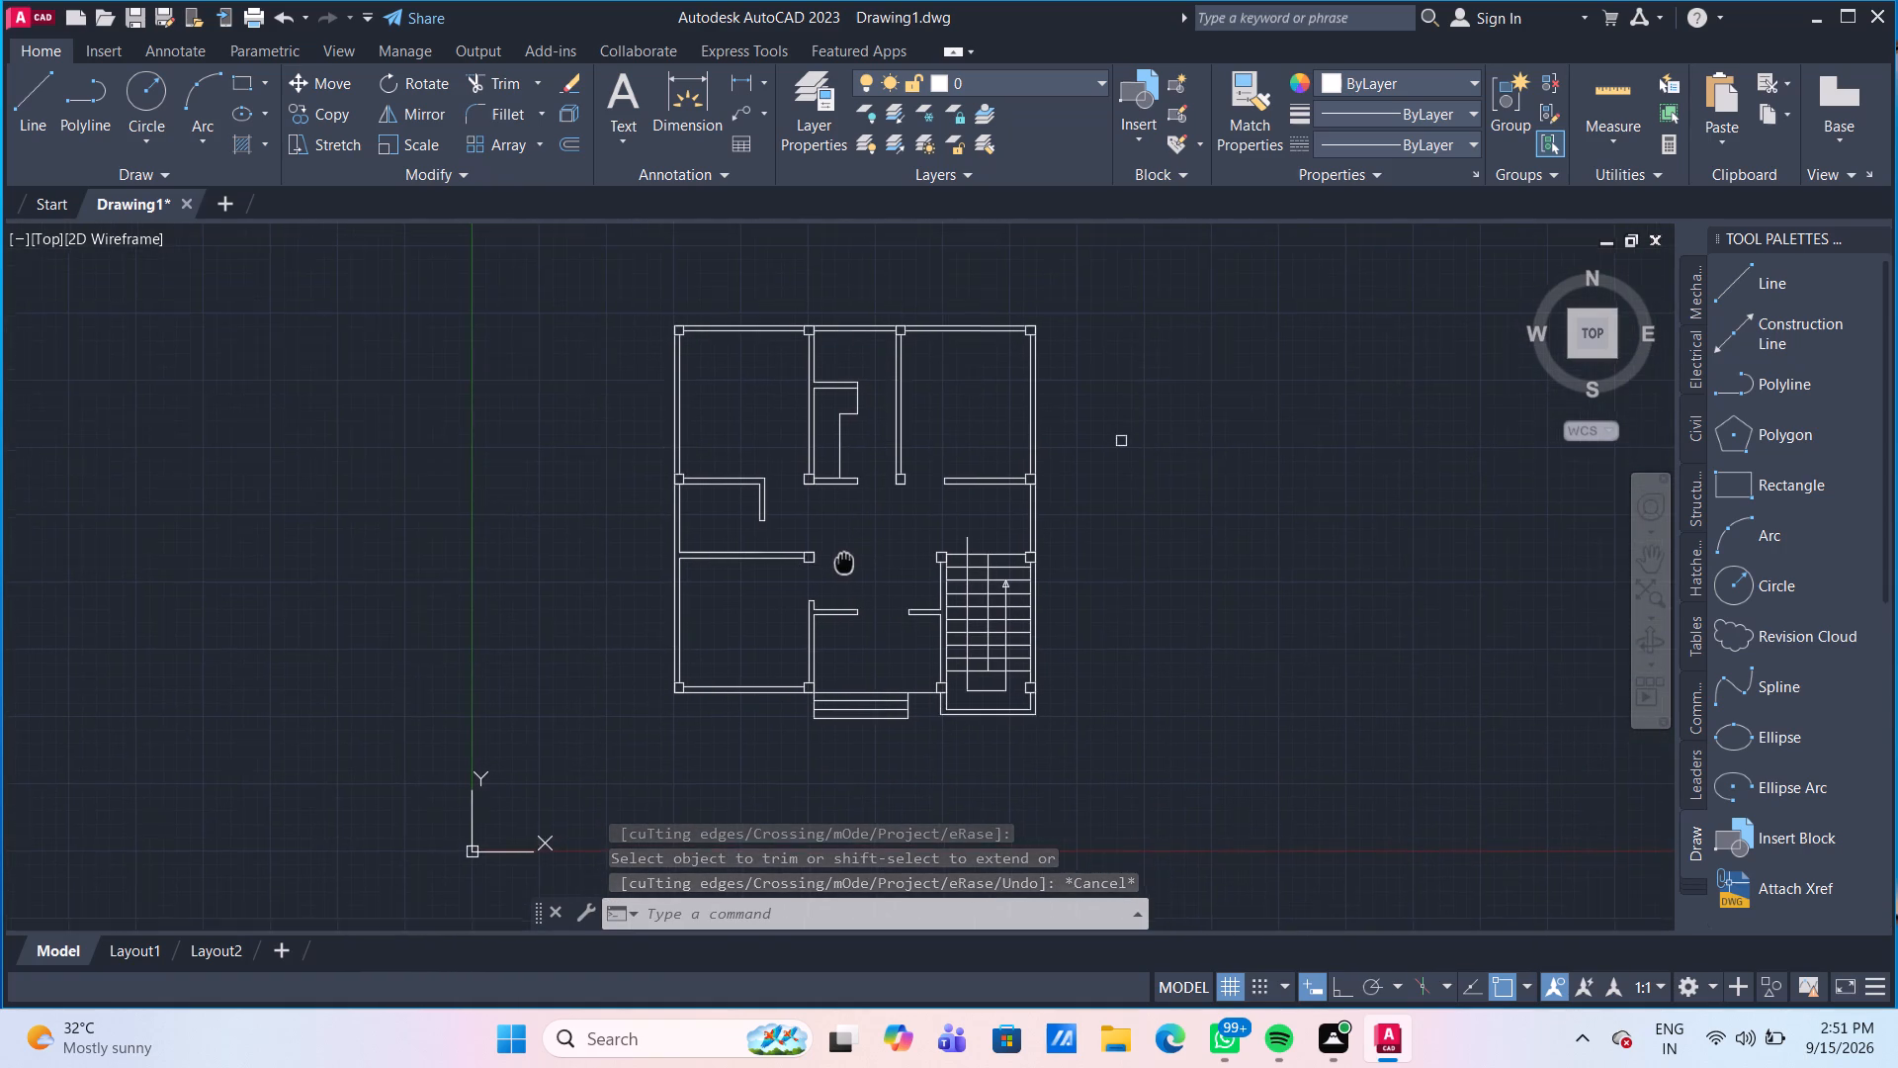
middle_drag(842, 560, 794, 516)
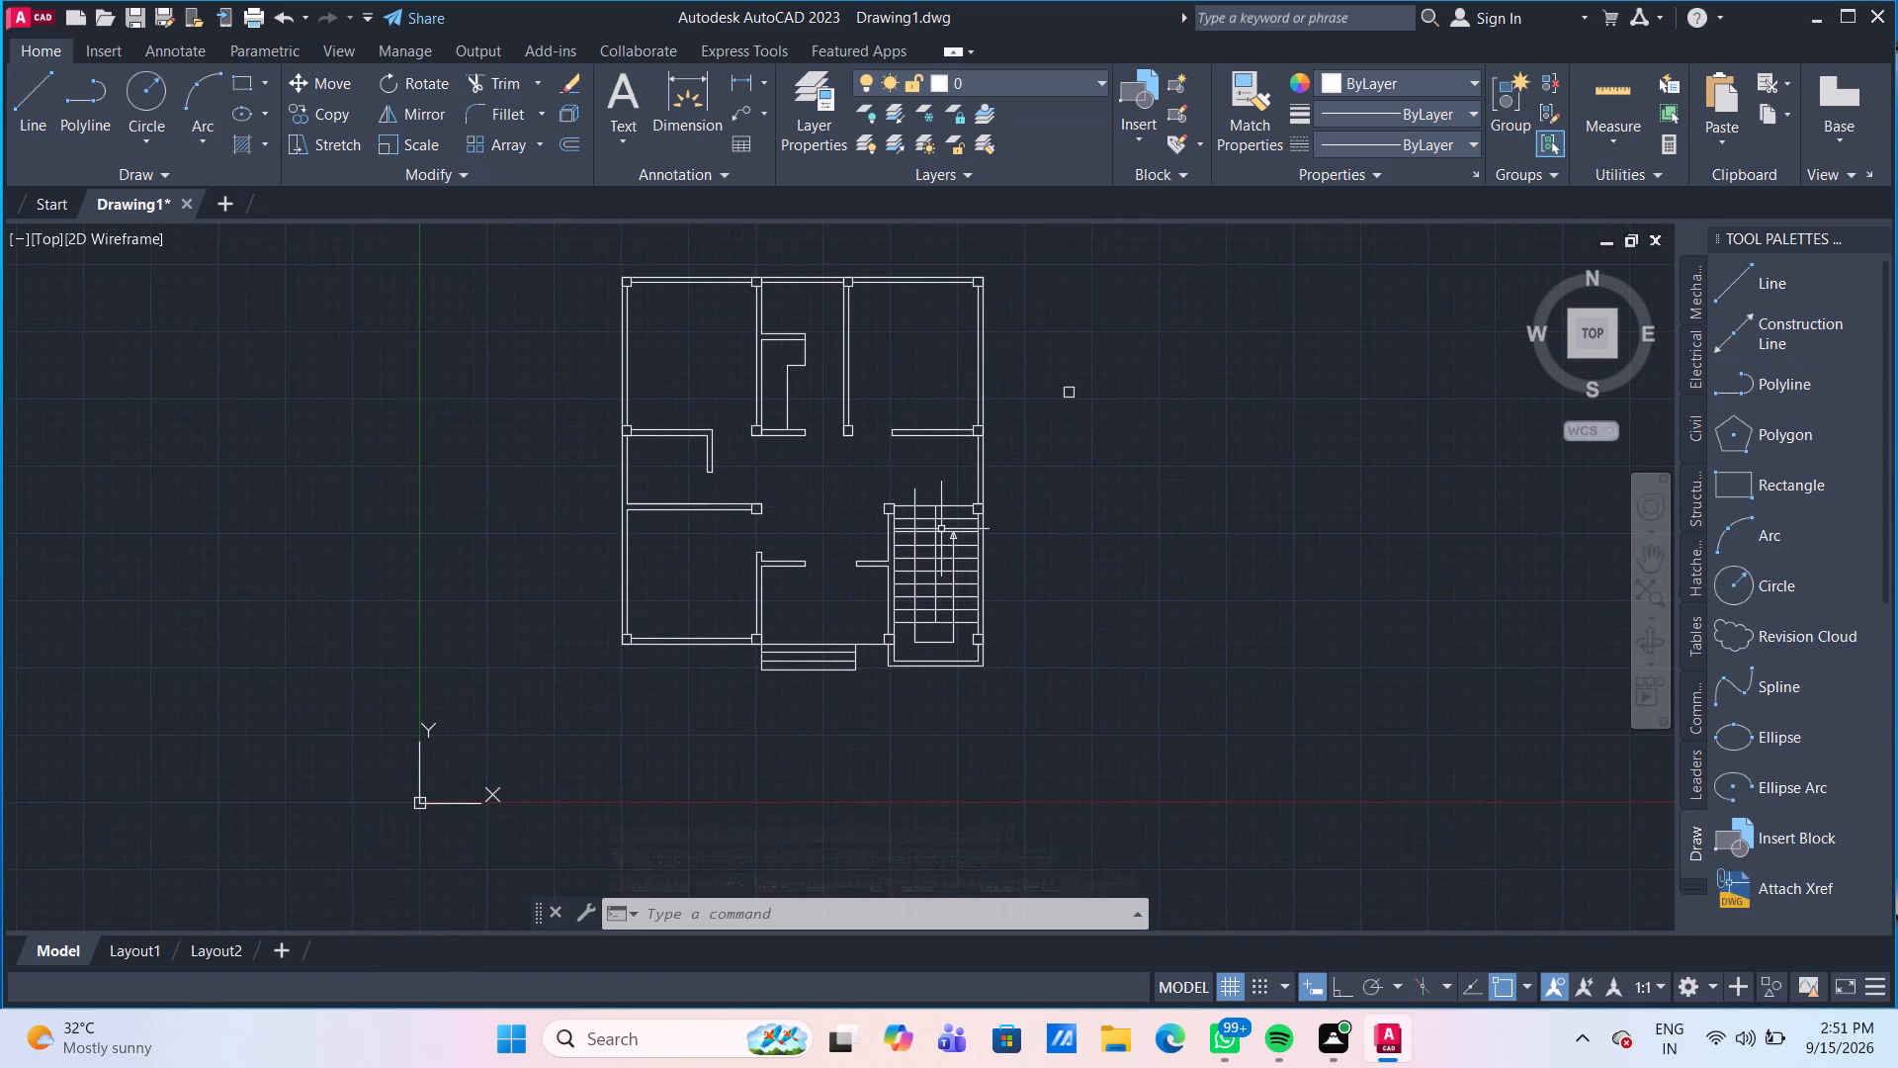
click(256, 144)
click(247, 96)
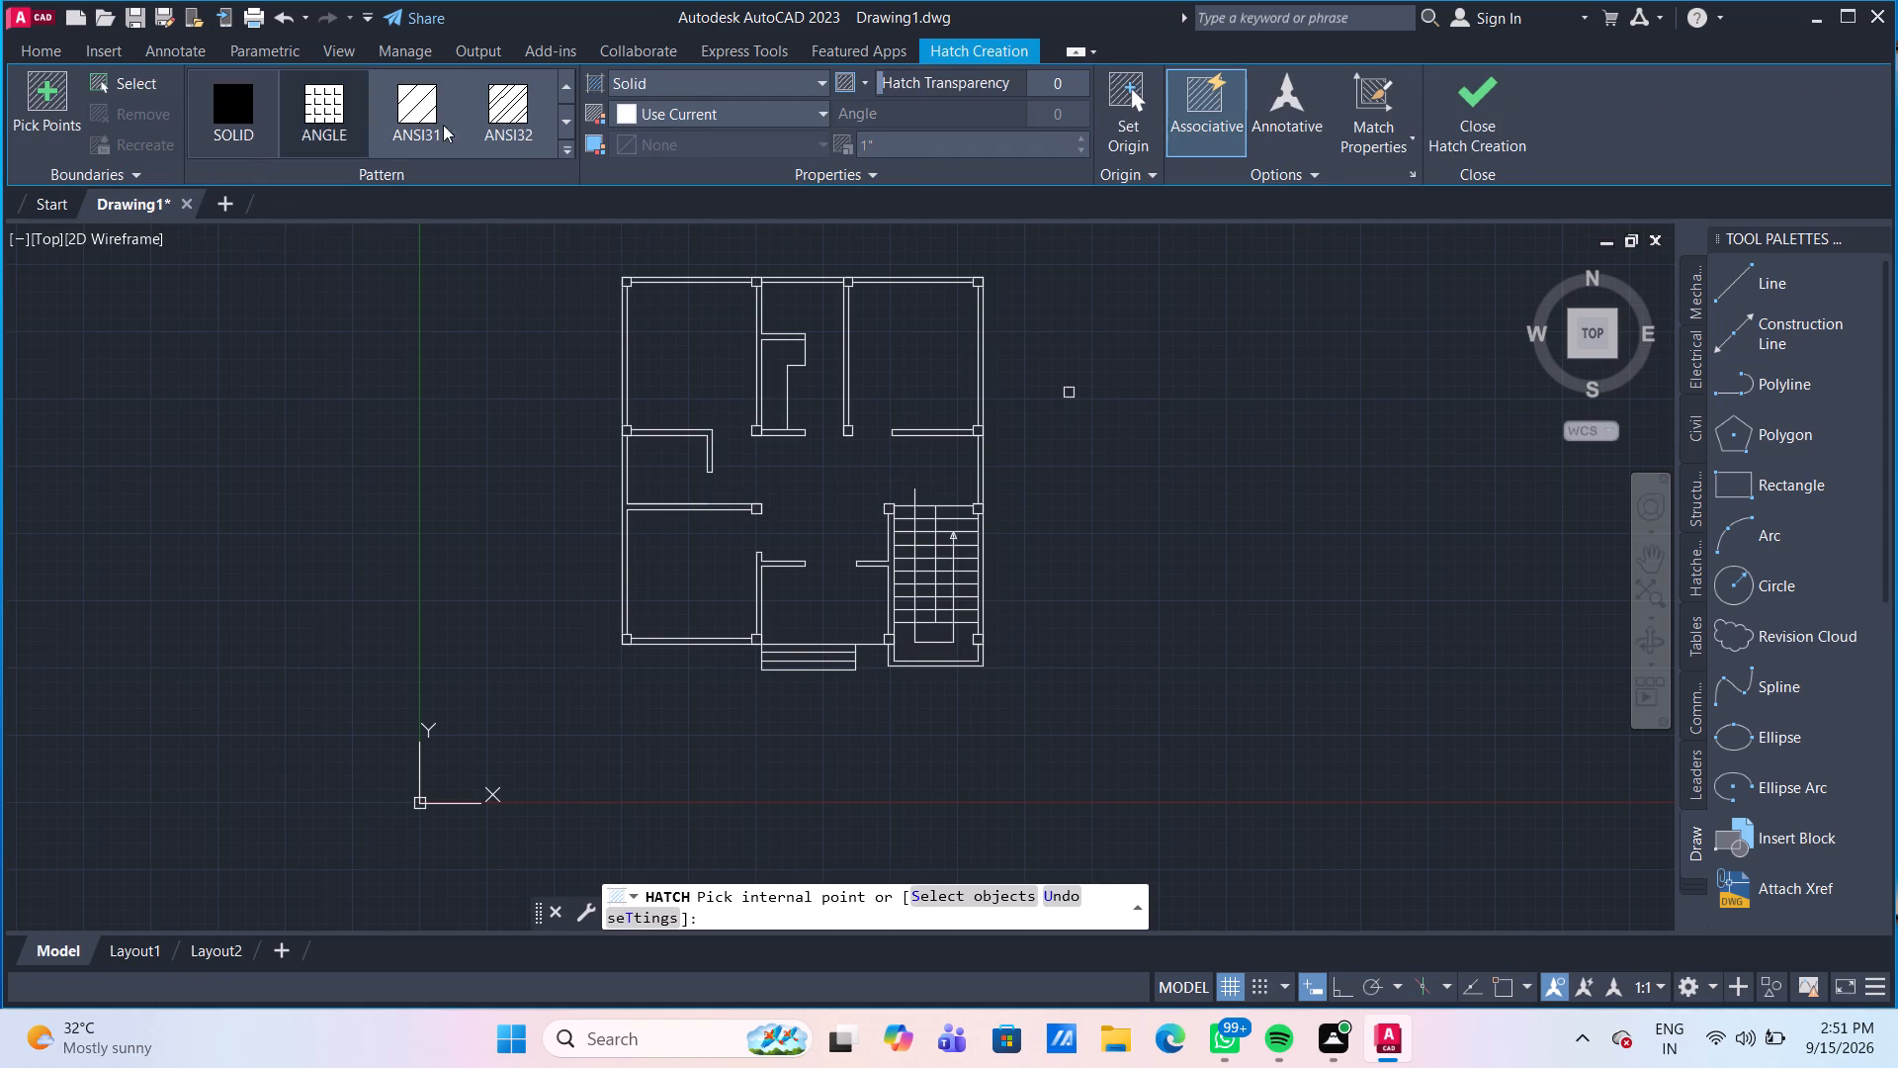
click(810, 115)
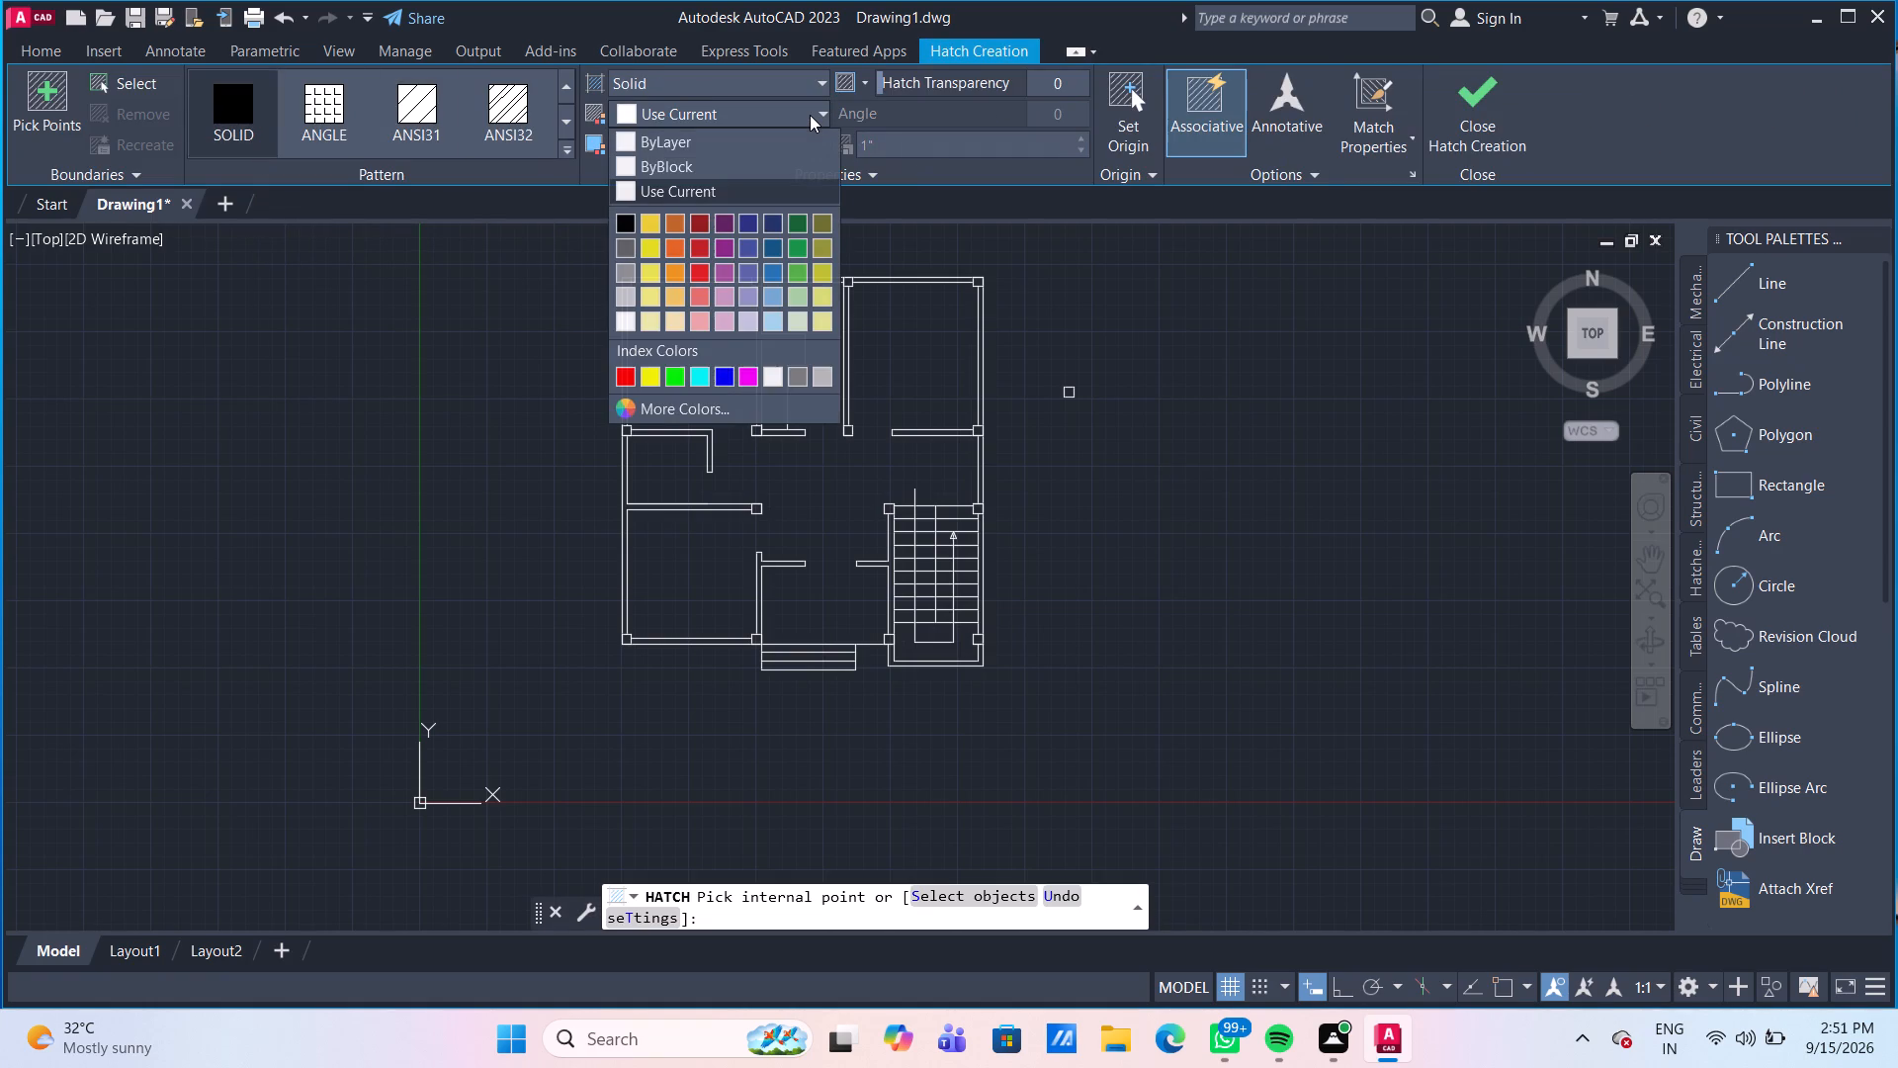
click(621, 224)
scroll(652, 374, up, 3)
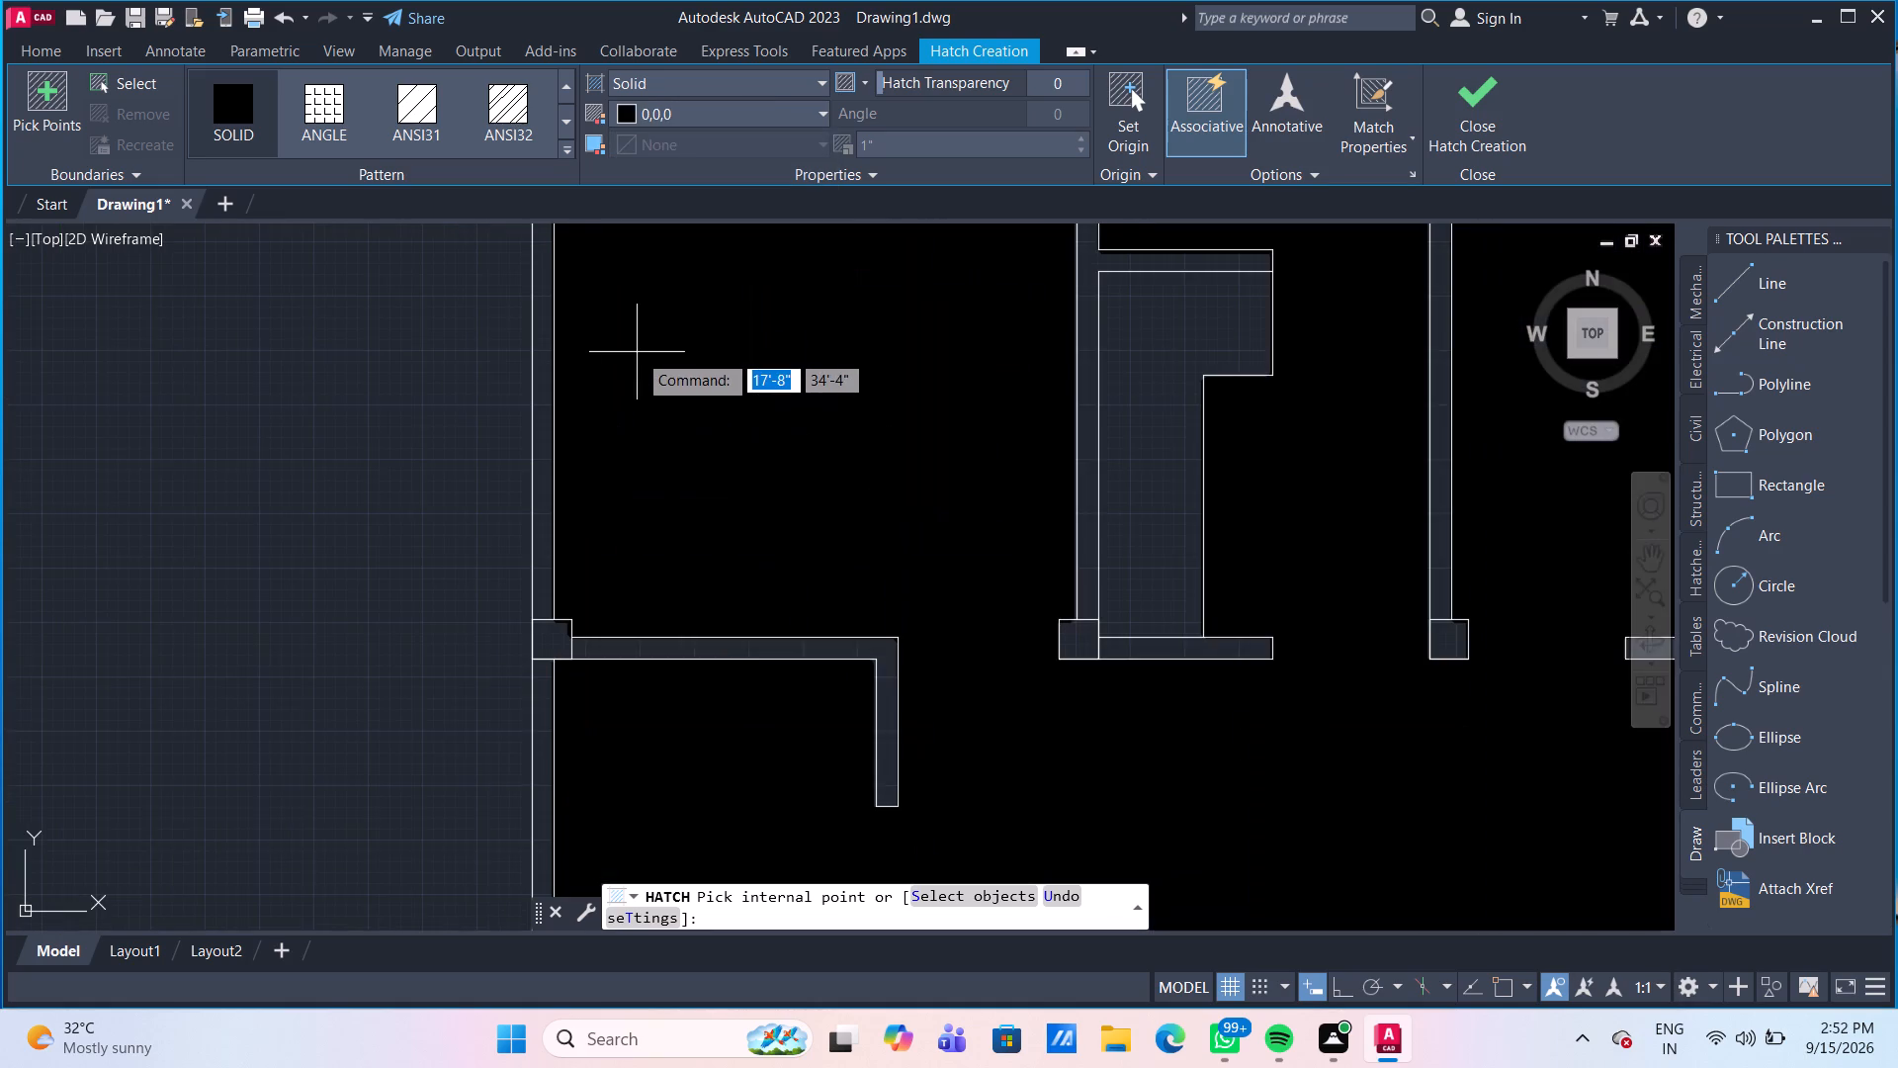
scroll(637, 352, down, 3)
scroll(589, 635, up, 4)
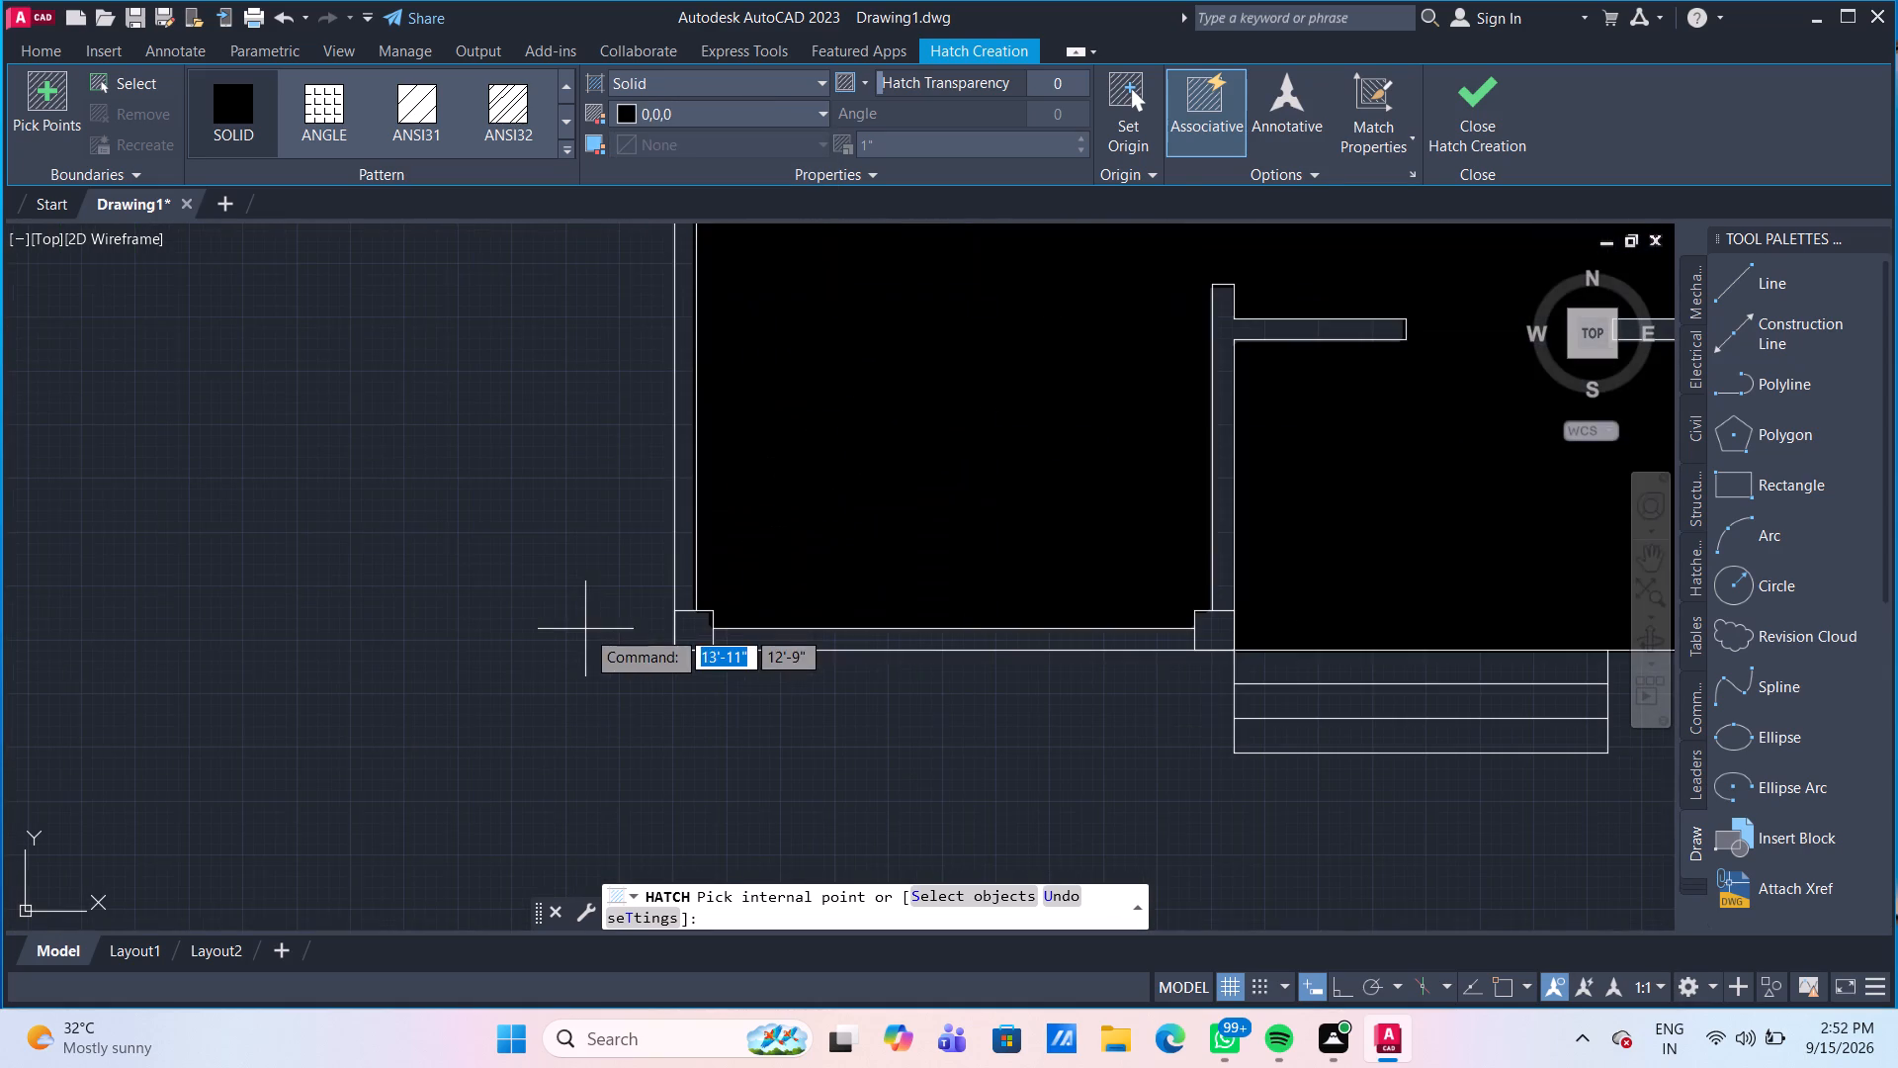
click(691, 639)
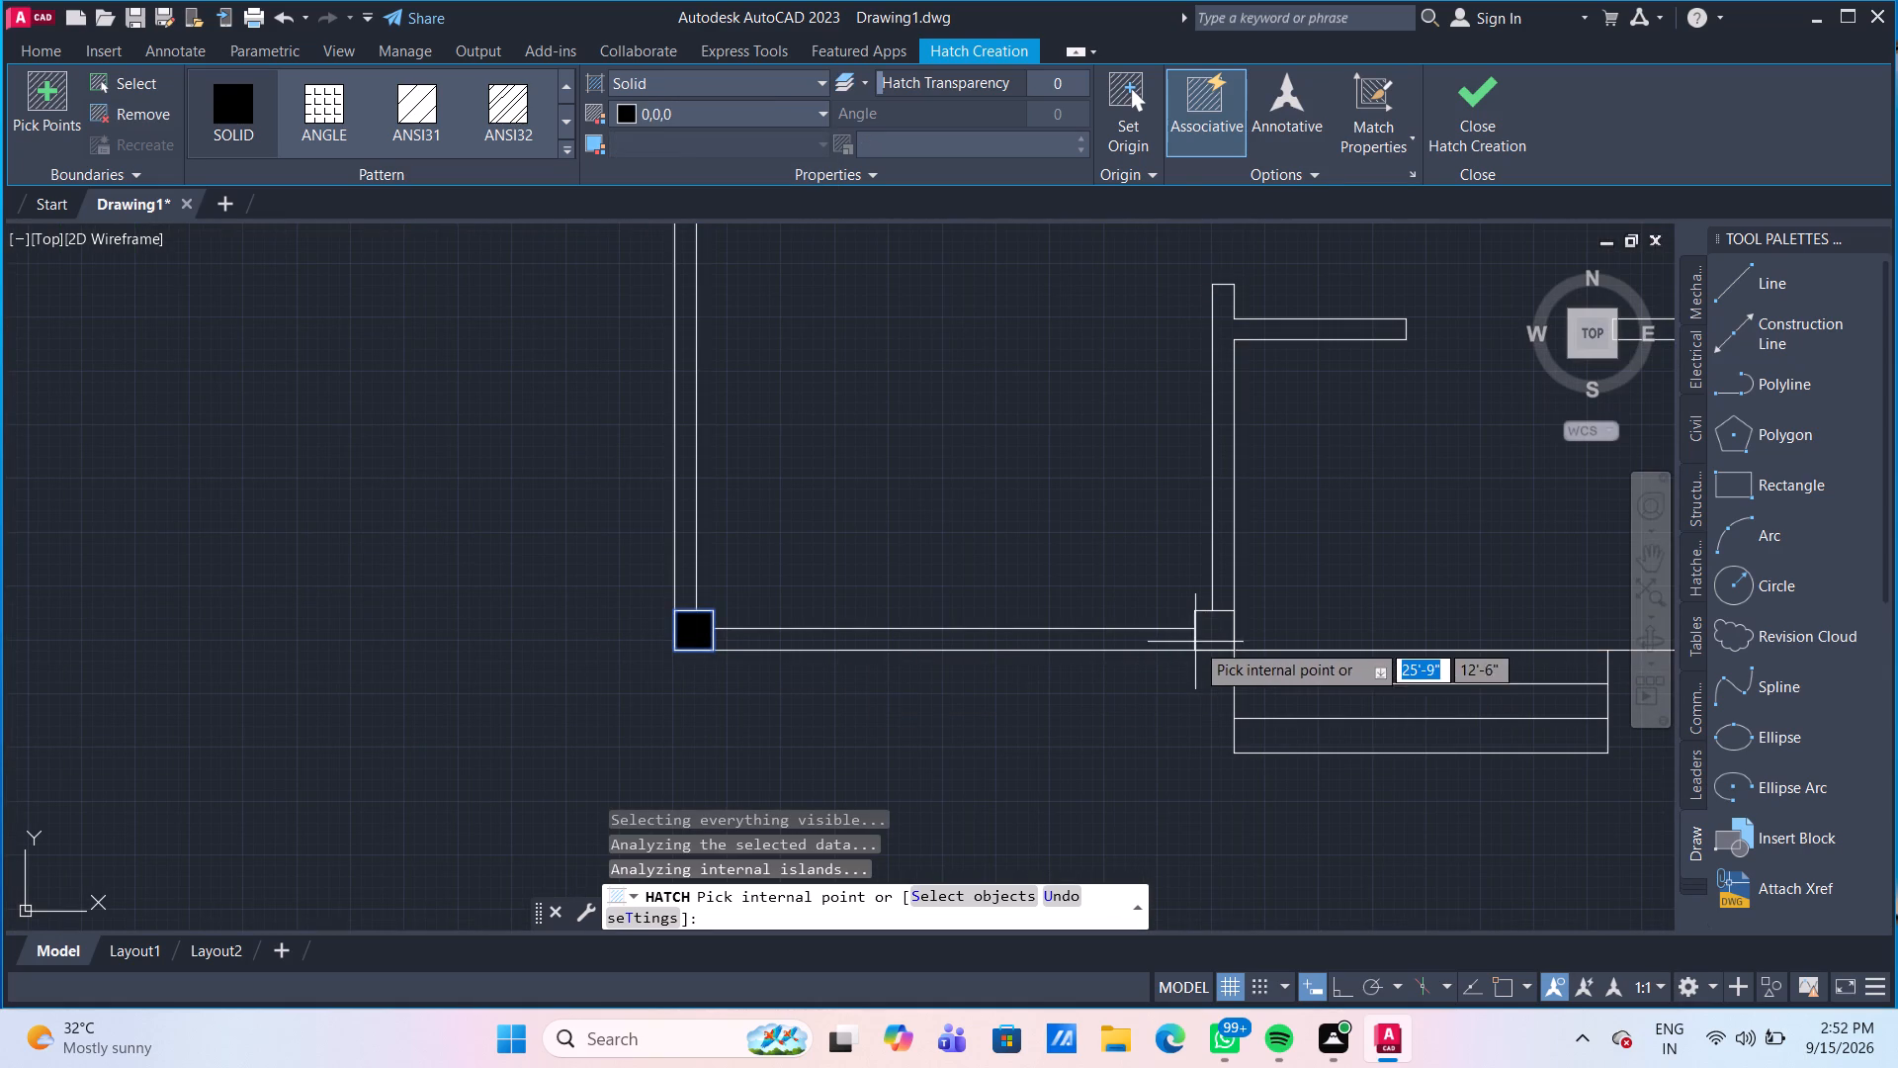
click(1218, 635)
Add the same solid black hatch to the two junction squares on either side of the stair's lower landing.
scroll(1202, 695, down, 2)
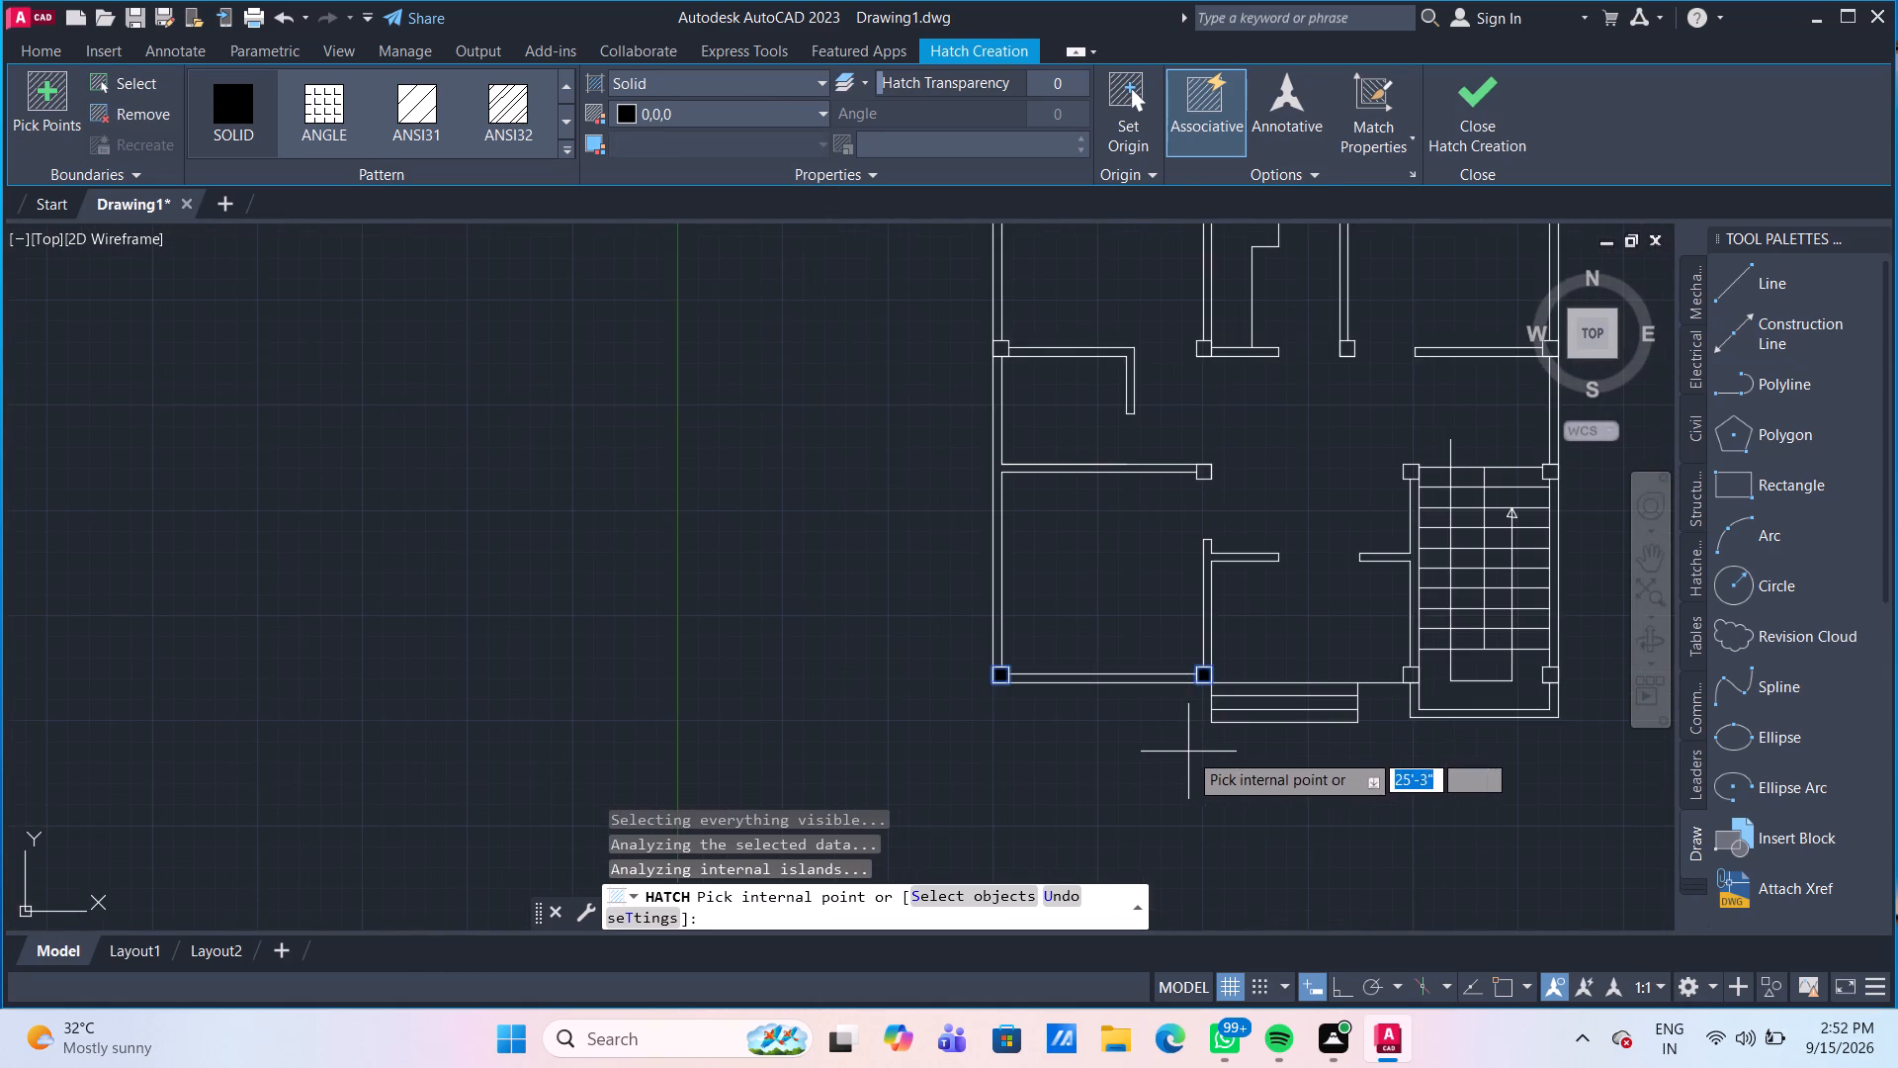
scroll(1240, 761, down, 1)
middle_drag(1325, 777, 890, 713)
scroll(896, 645, up, 3)
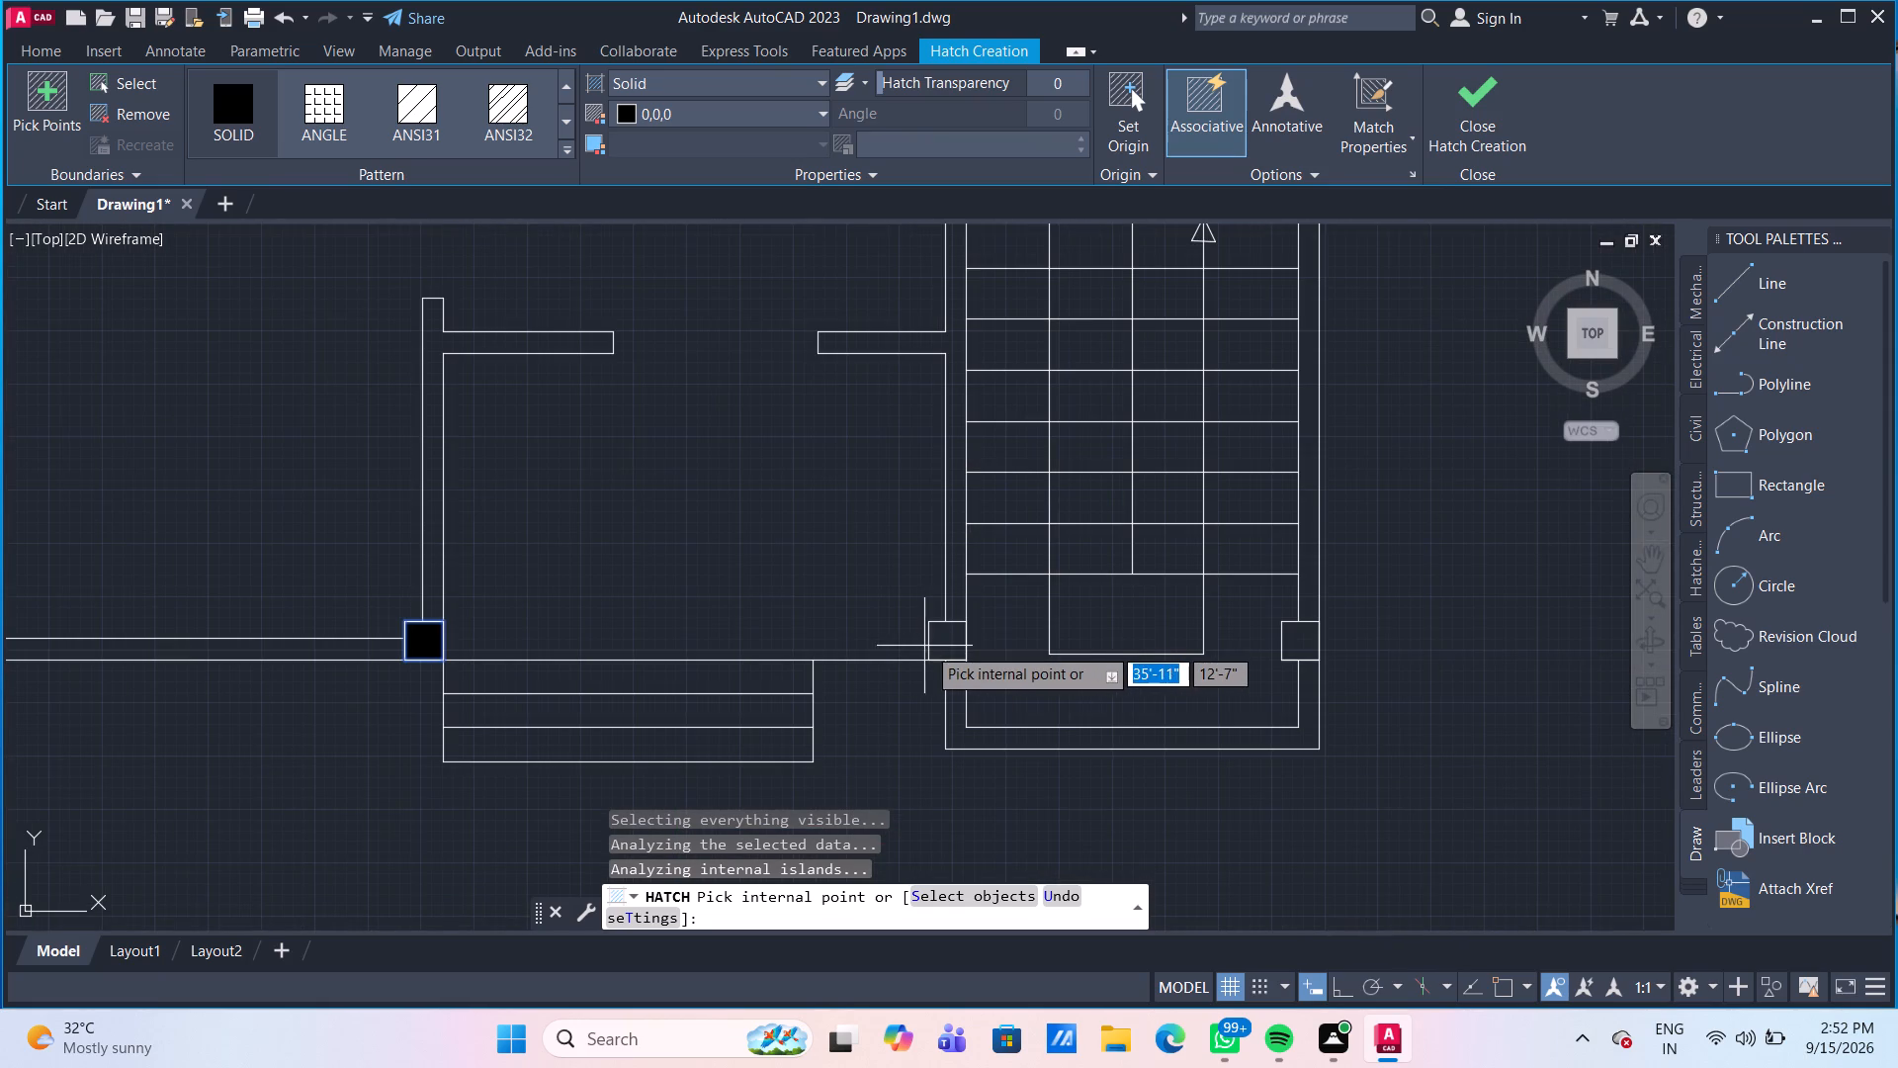
click(949, 642)
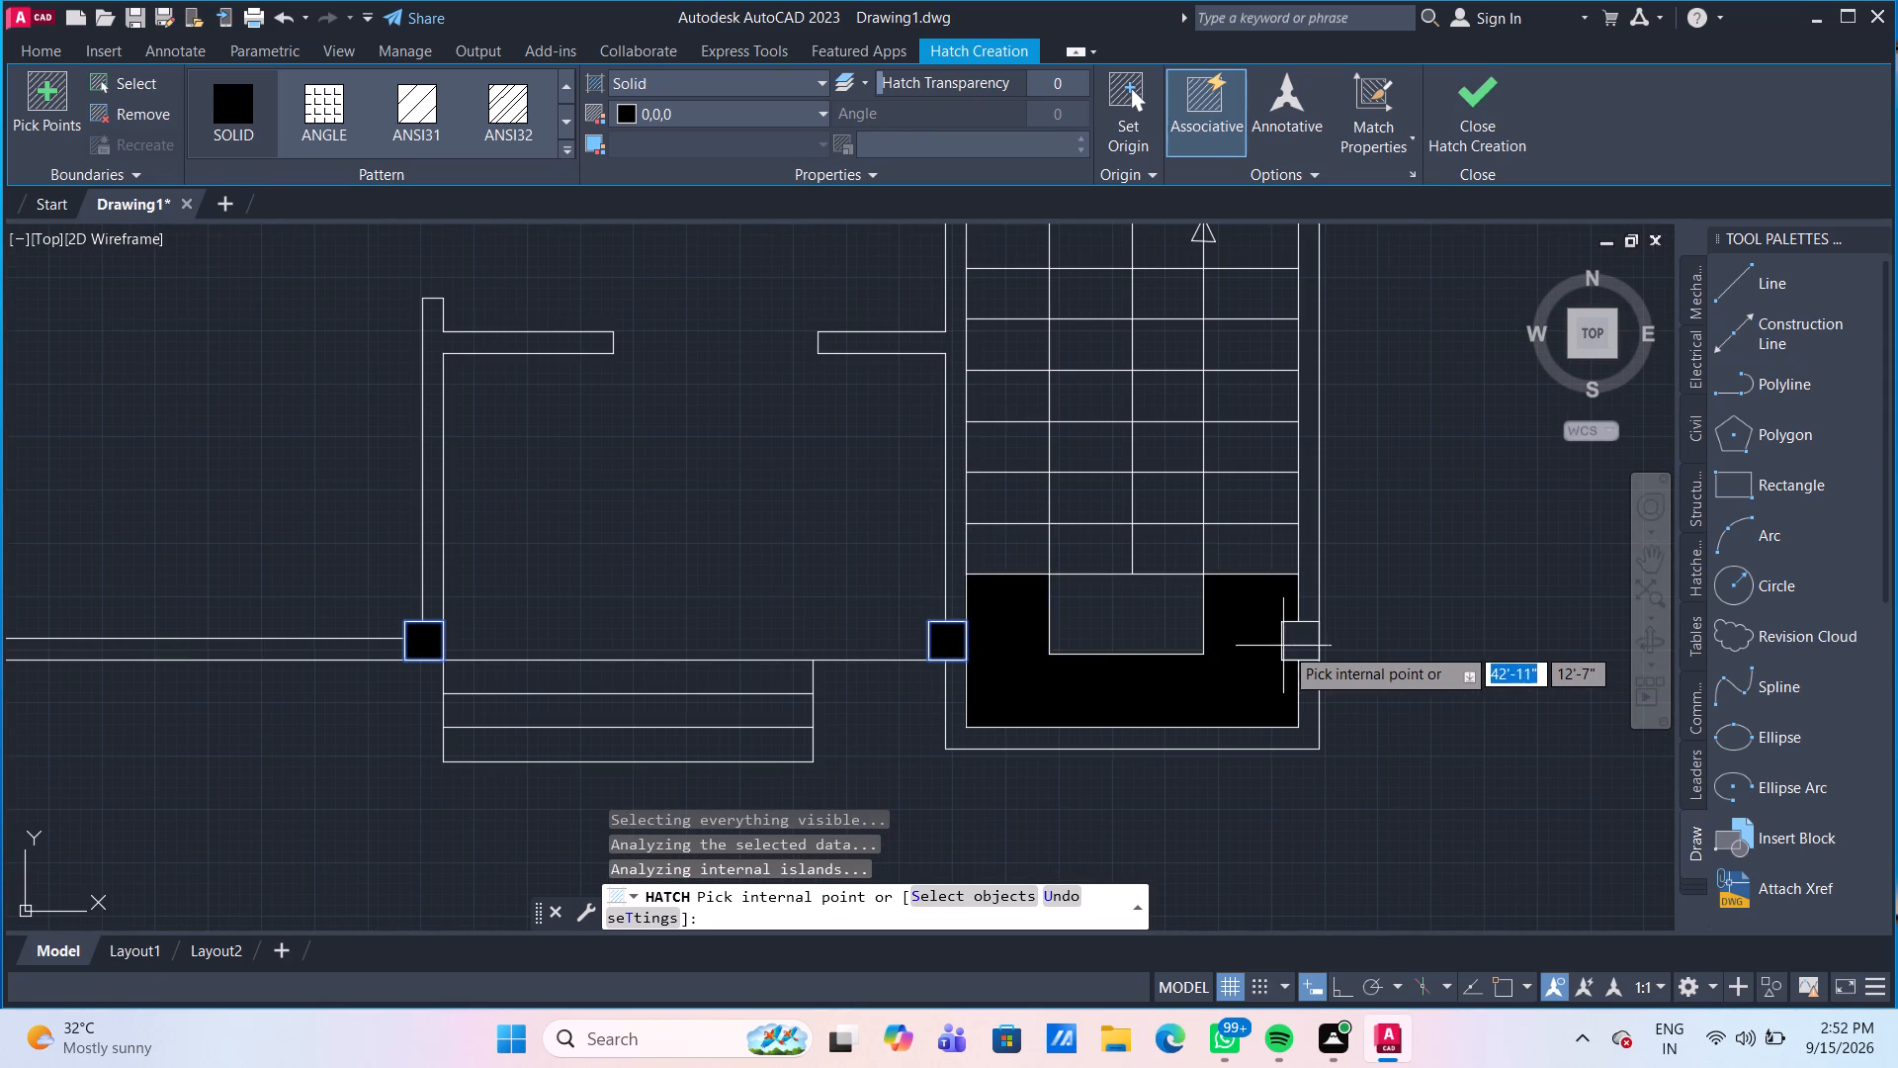
click(1303, 648)
Fill the two junction squares at the staircase's top corners and the bottom-left room's upper-right square with the same black hatch.
scroll(1048, 516, down, 3)
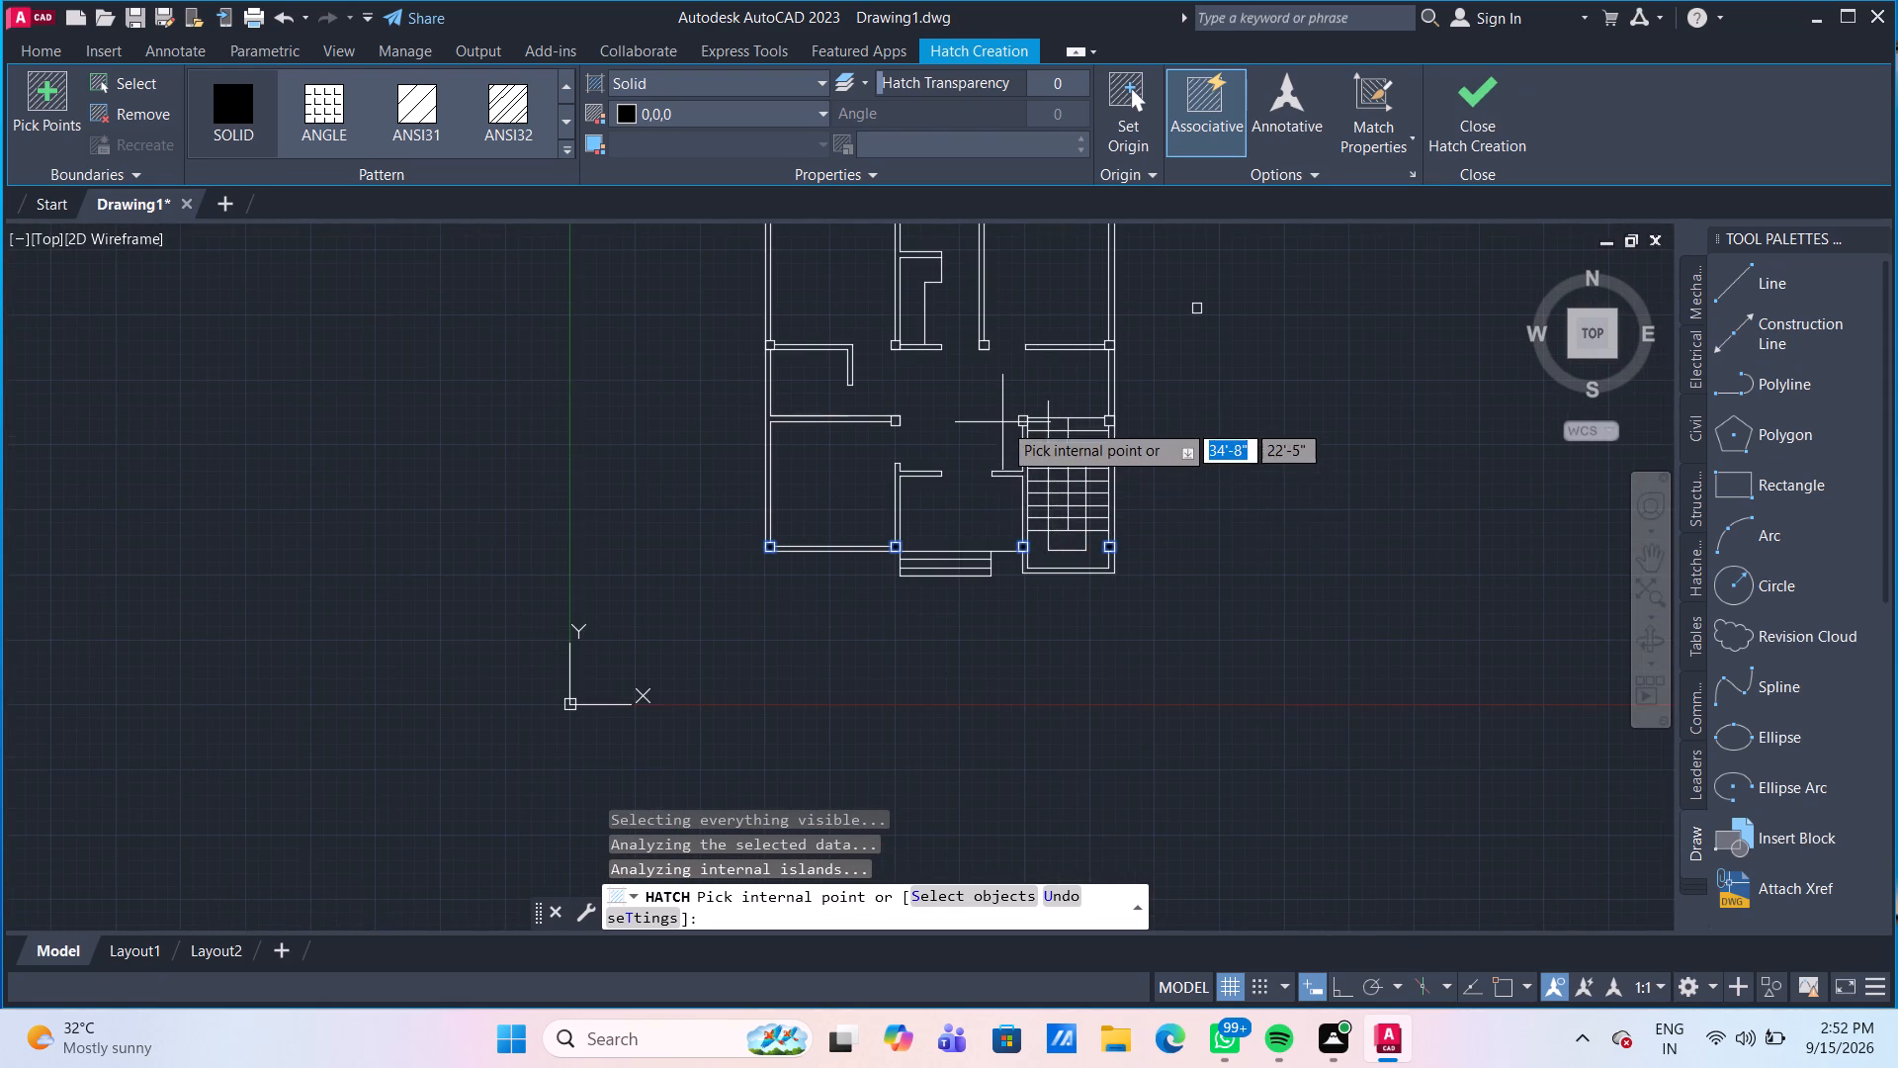
scroll(1002, 420, up, 1)
middle_drag(1002, 420, 940, 573)
scroll(1033, 569, up, 3)
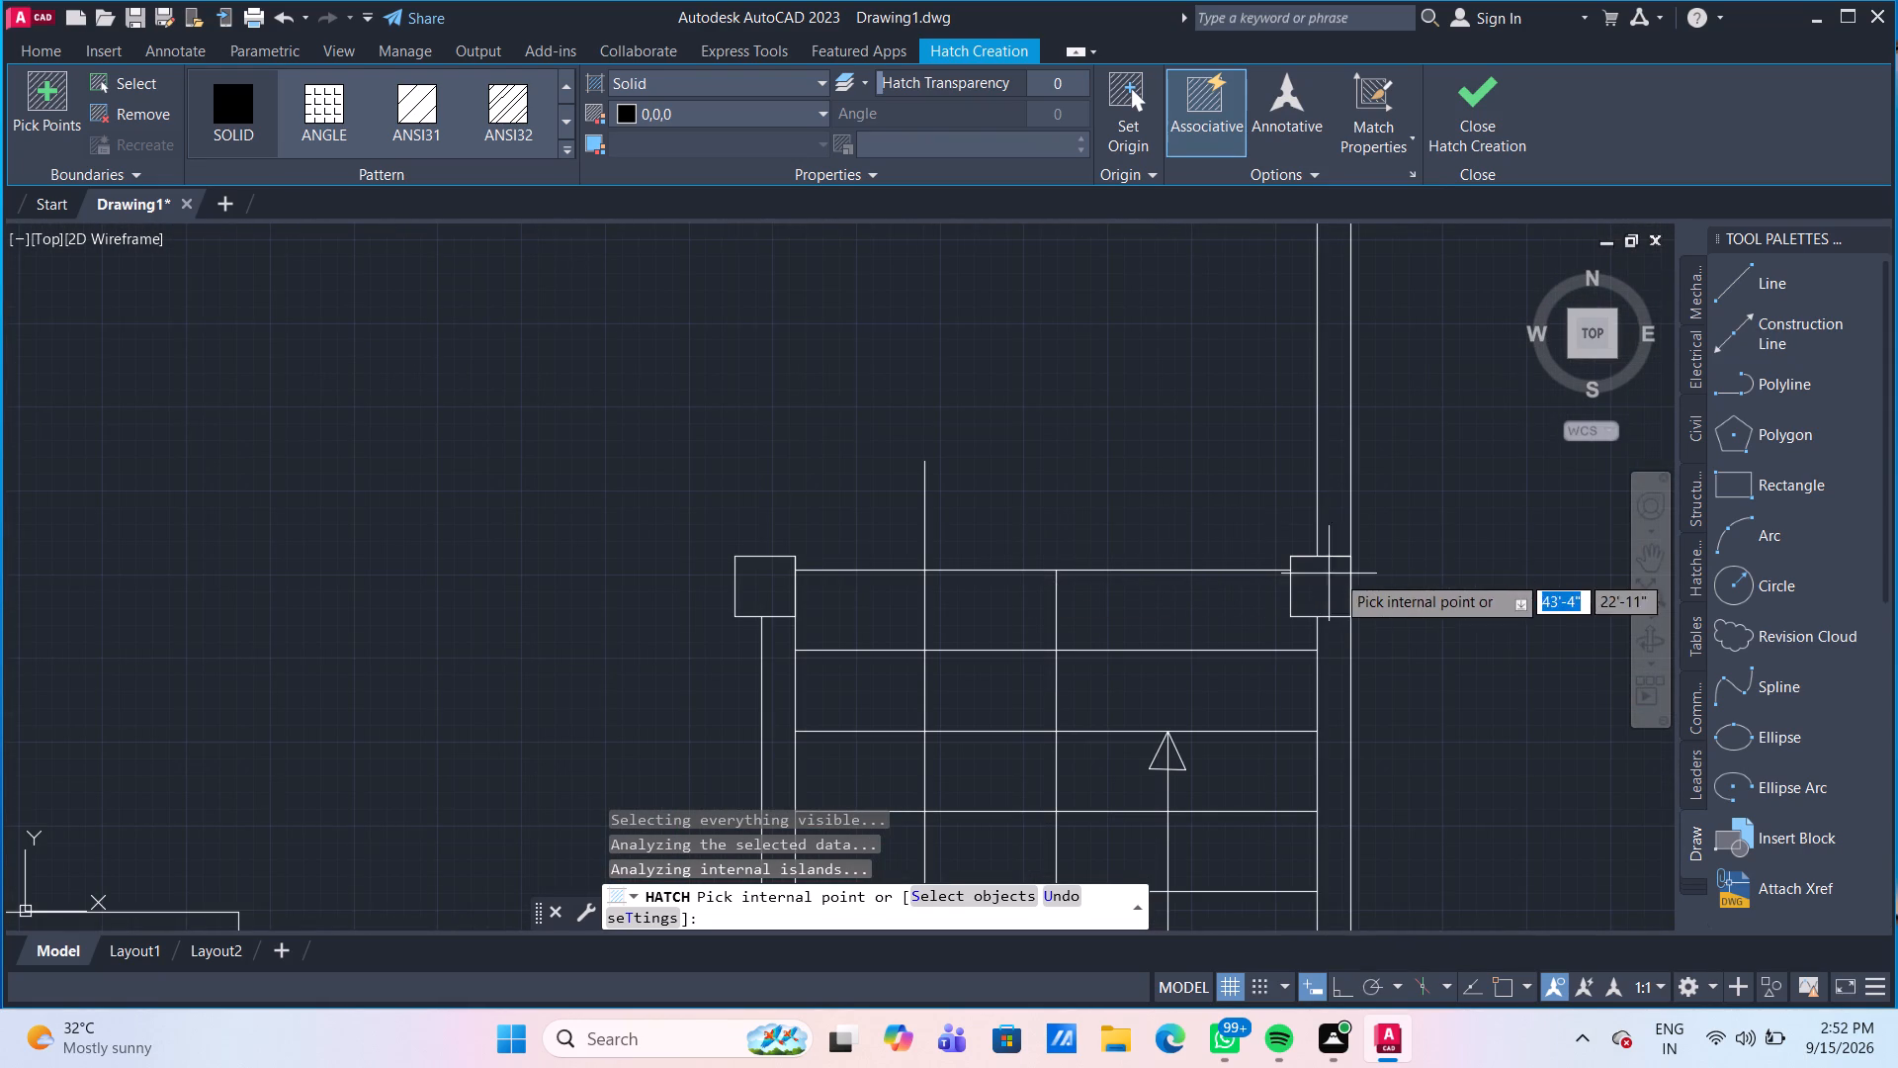
click(1322, 594)
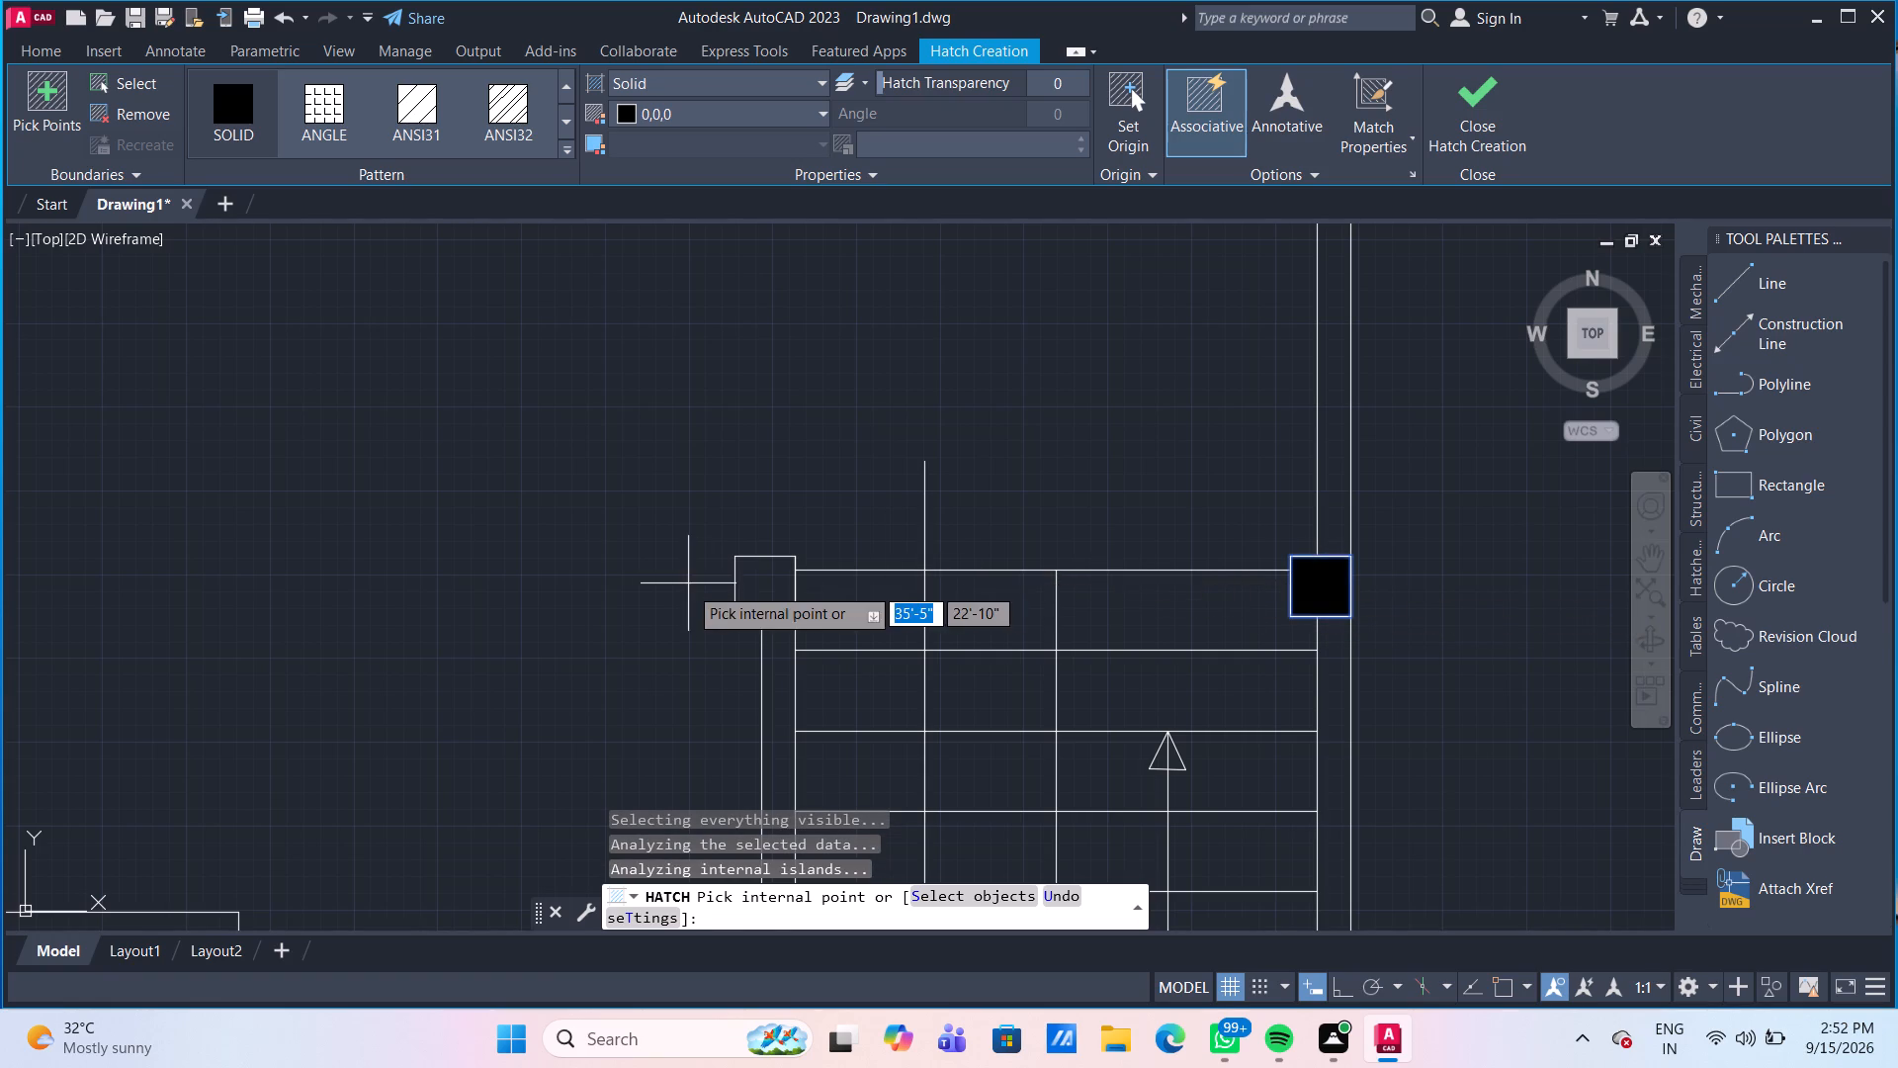
click(778, 578)
scroll(478, 583, down, 3)
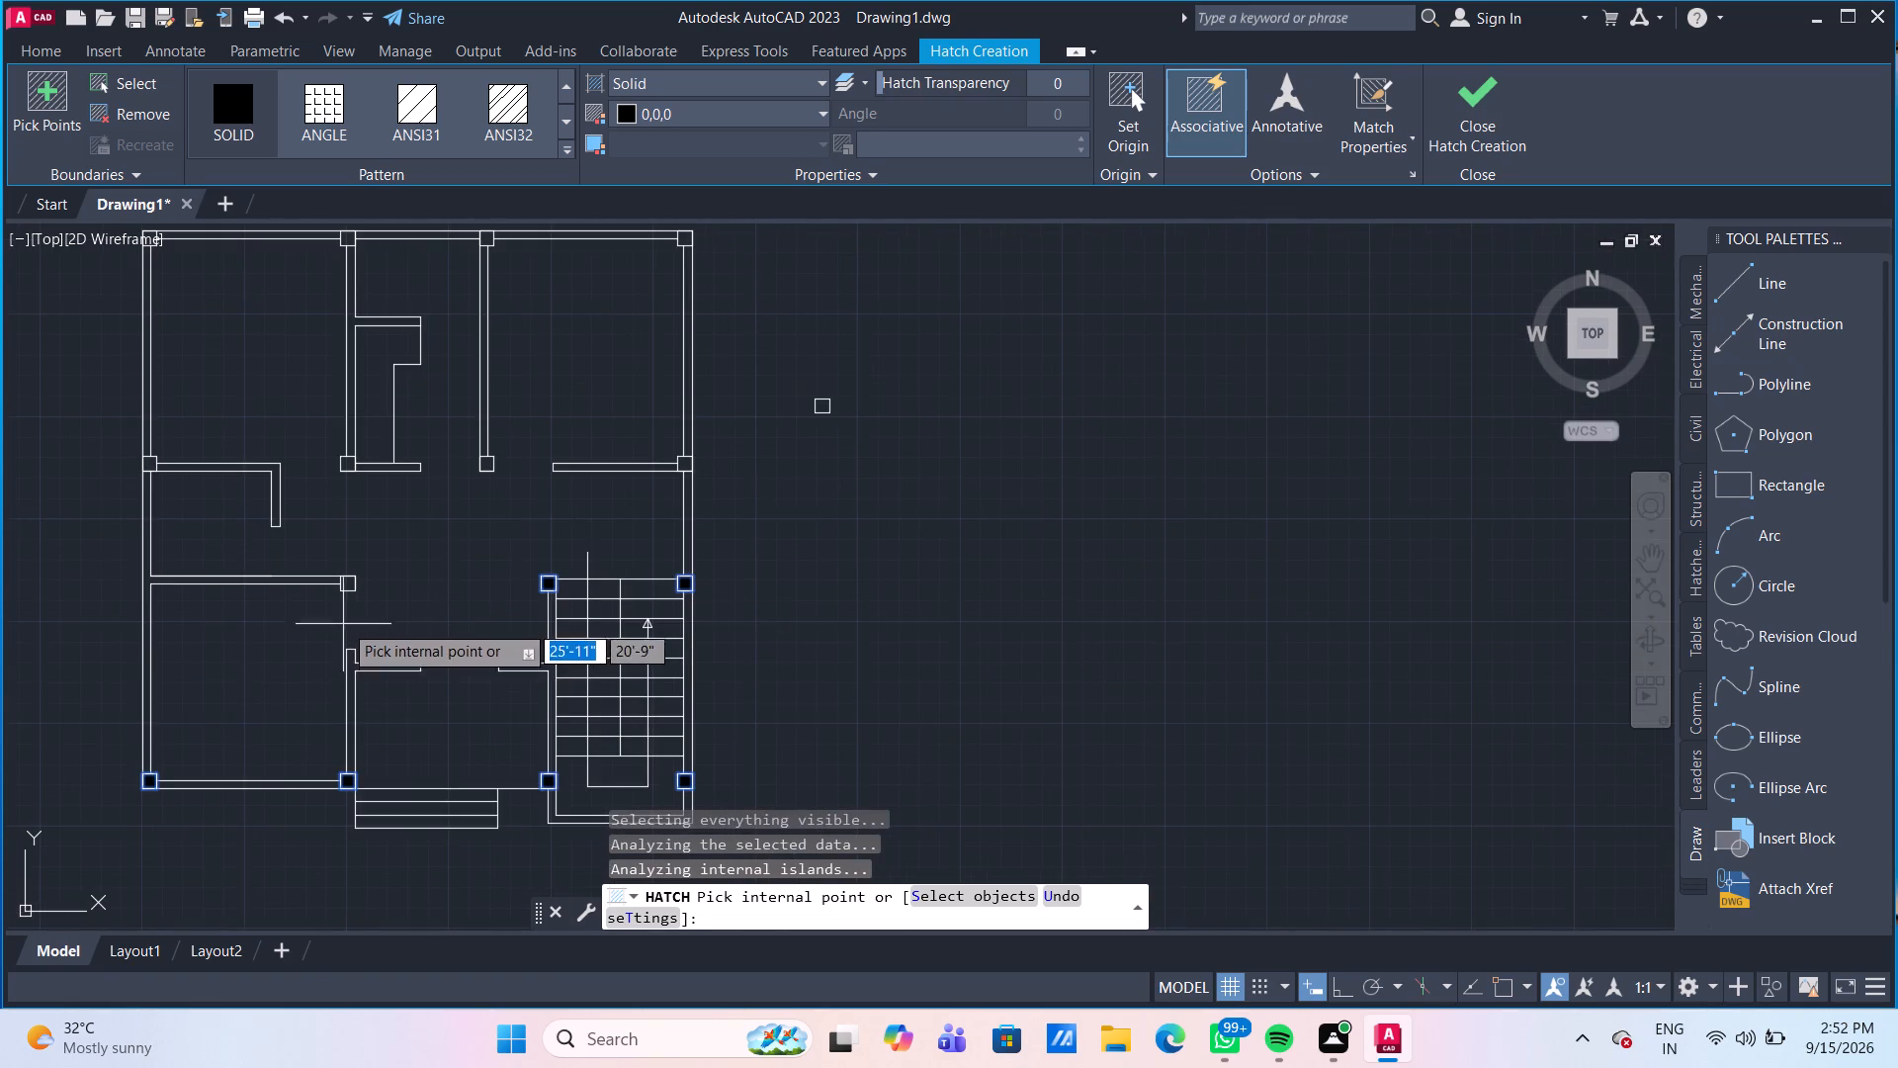
scroll(343, 620, up, 3)
click(341, 495)
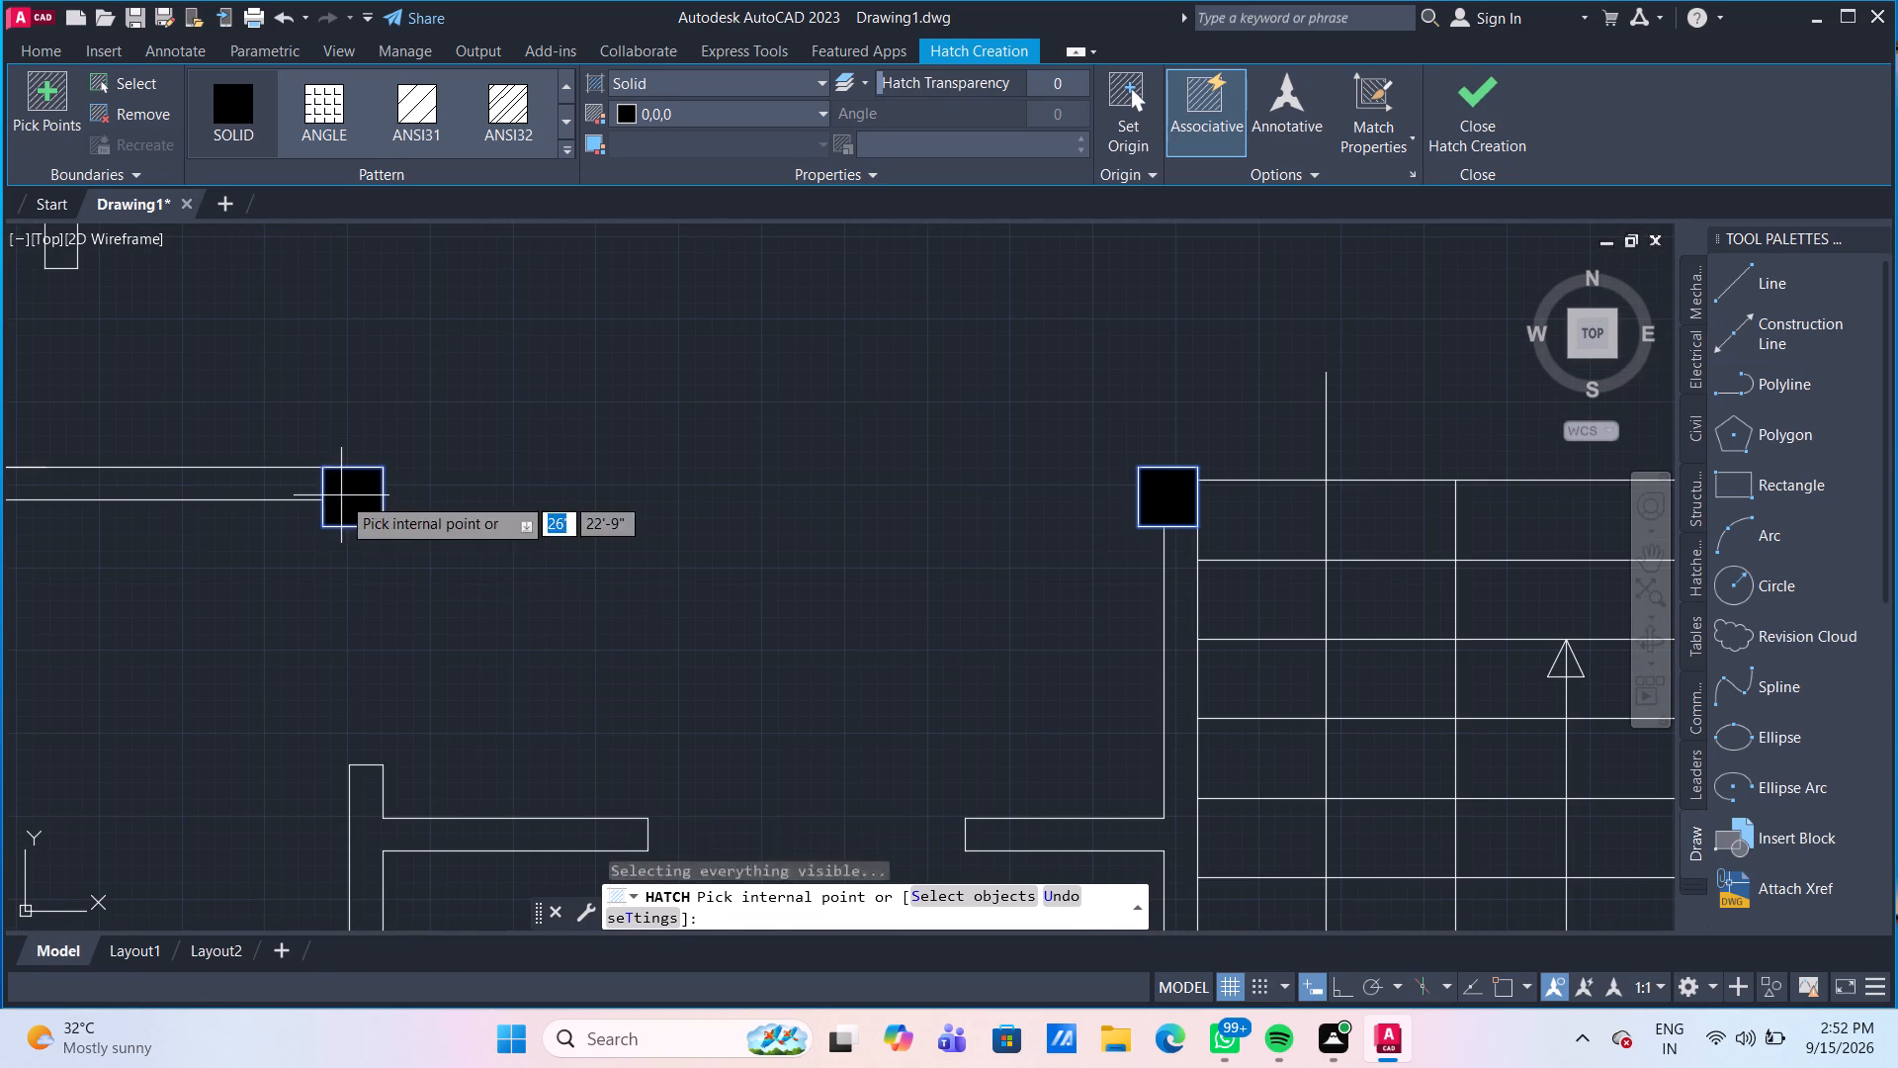
Fill the four junction squares along the lower wall line of the upper rooms with the solid black hatch.
scroll(466, 484, down, 4)
scroll(338, 407, up, 3)
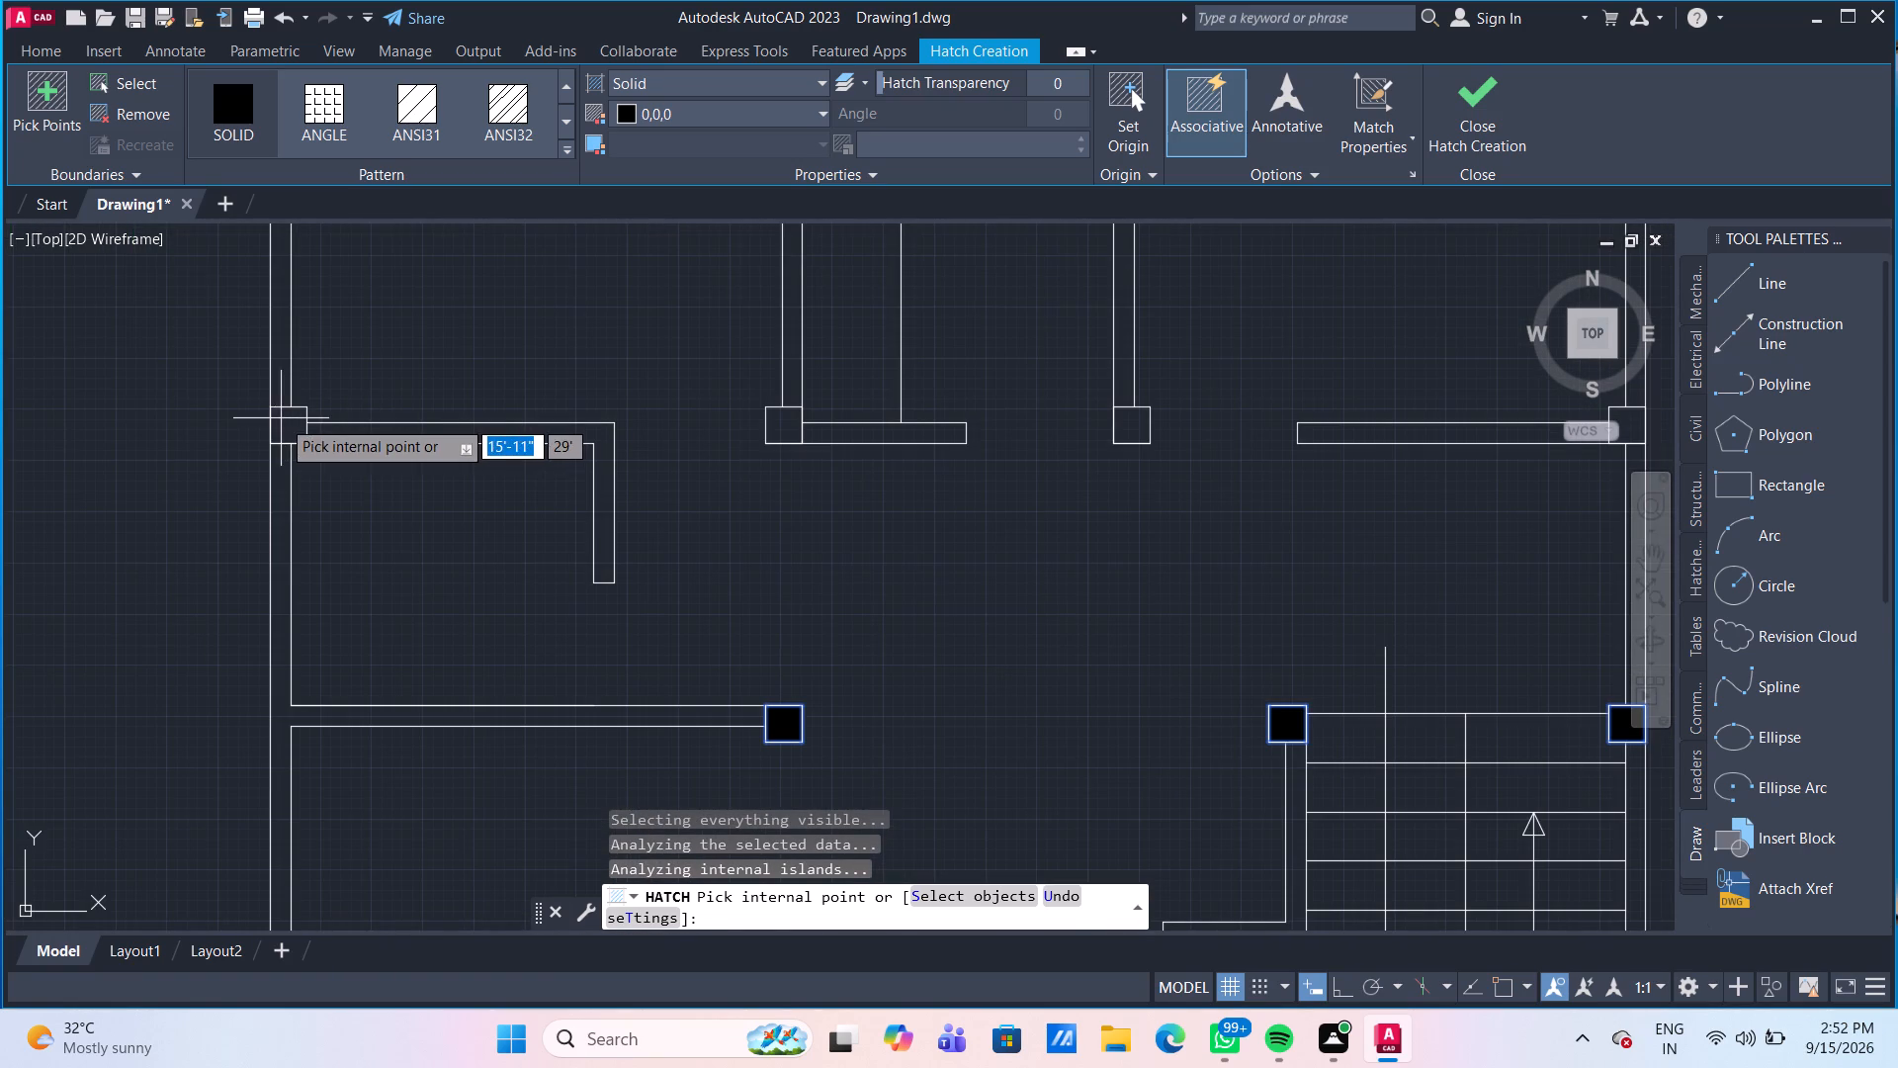
click(280, 419)
scroll(721, 517, down, 1)
middle_drag(724, 523, 727, 621)
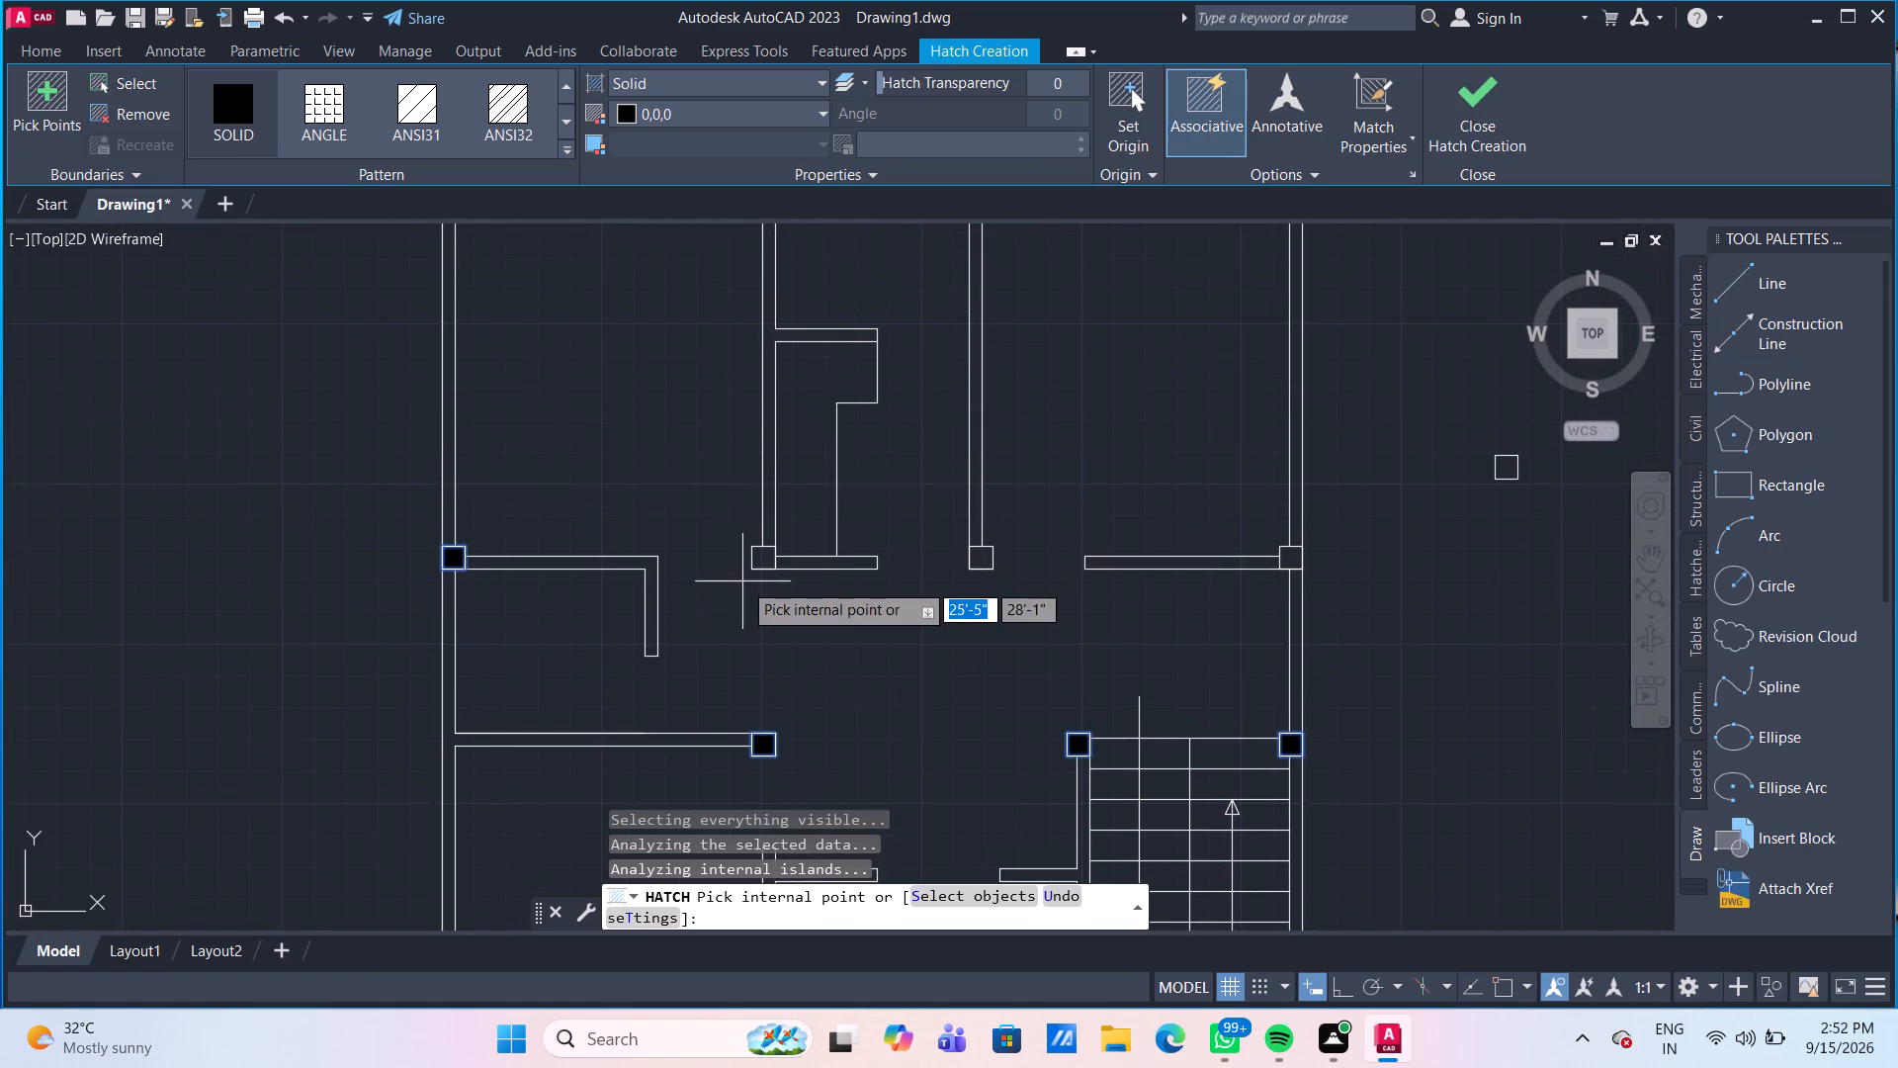
scroll(742, 581, up, 2)
click(786, 521)
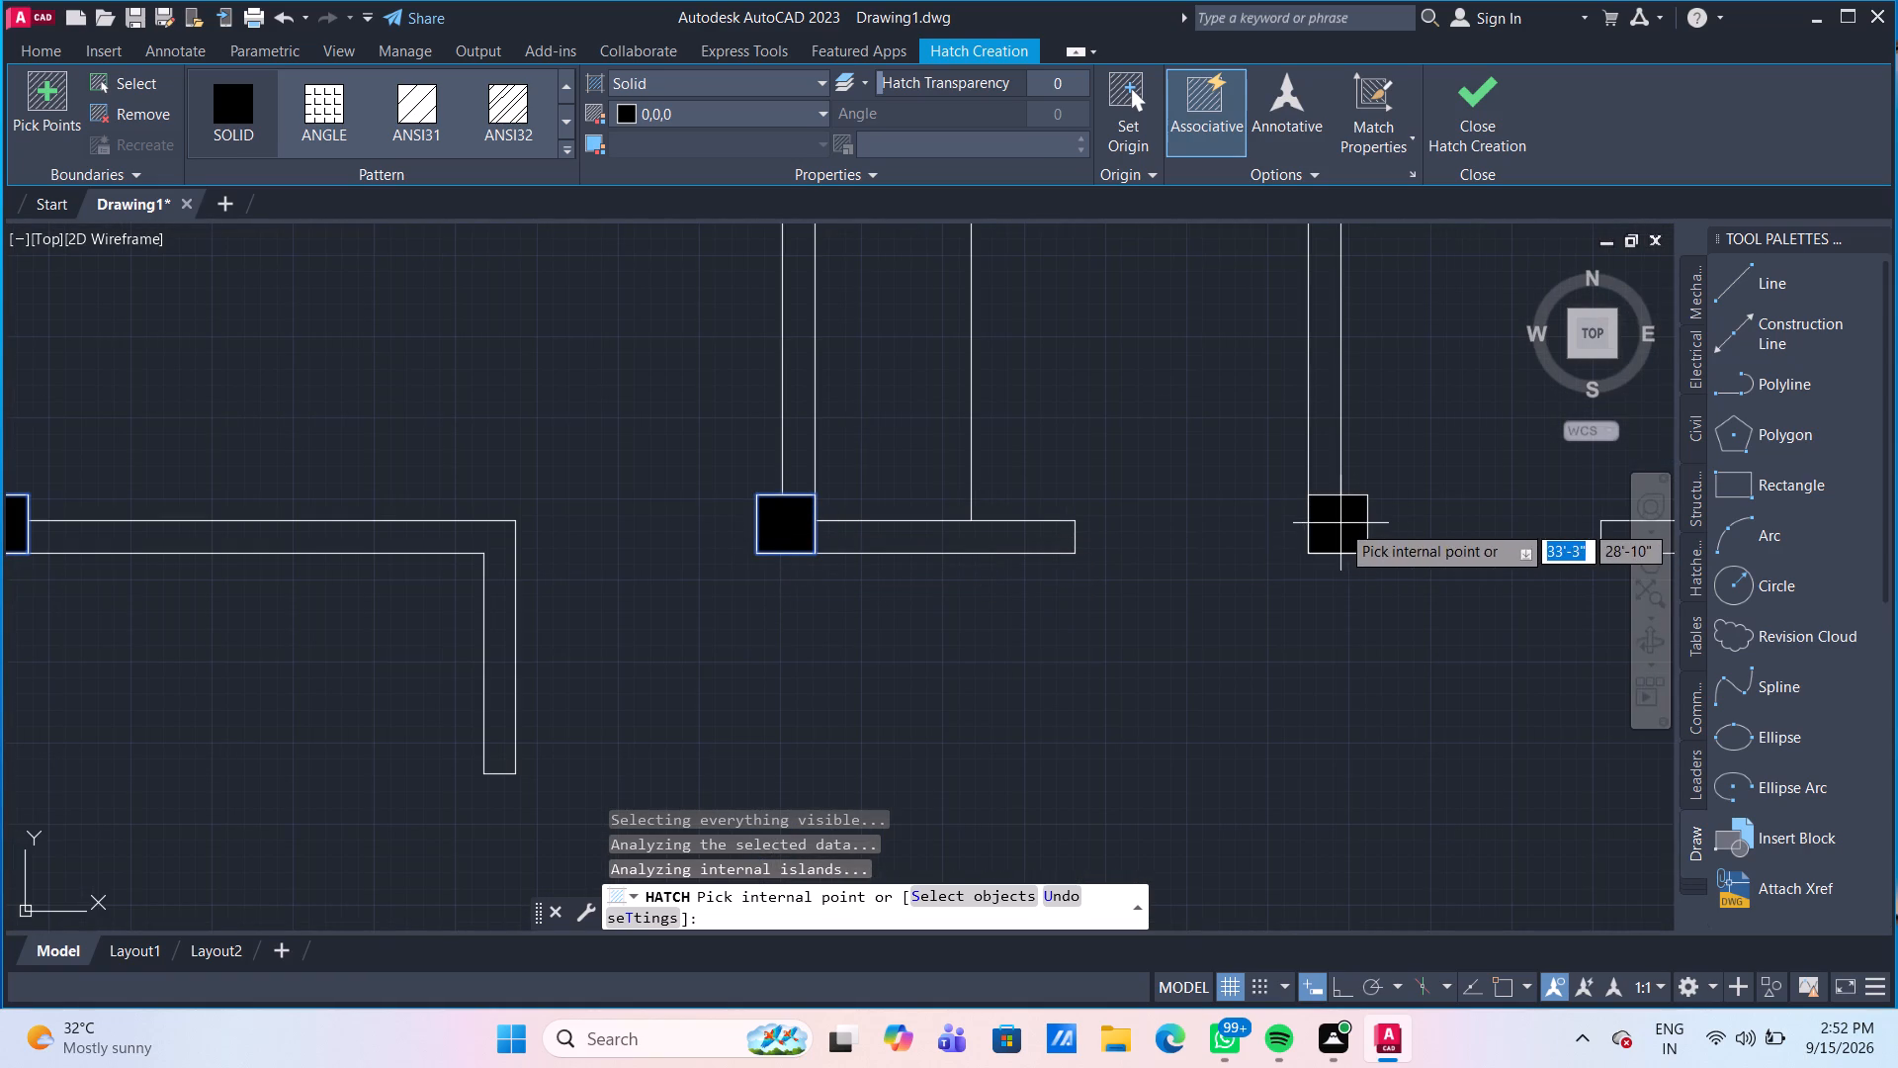
click(1340, 523)
scroll(1329, 593, down, 4)
middle_drag(1351, 587, 1064, 541)
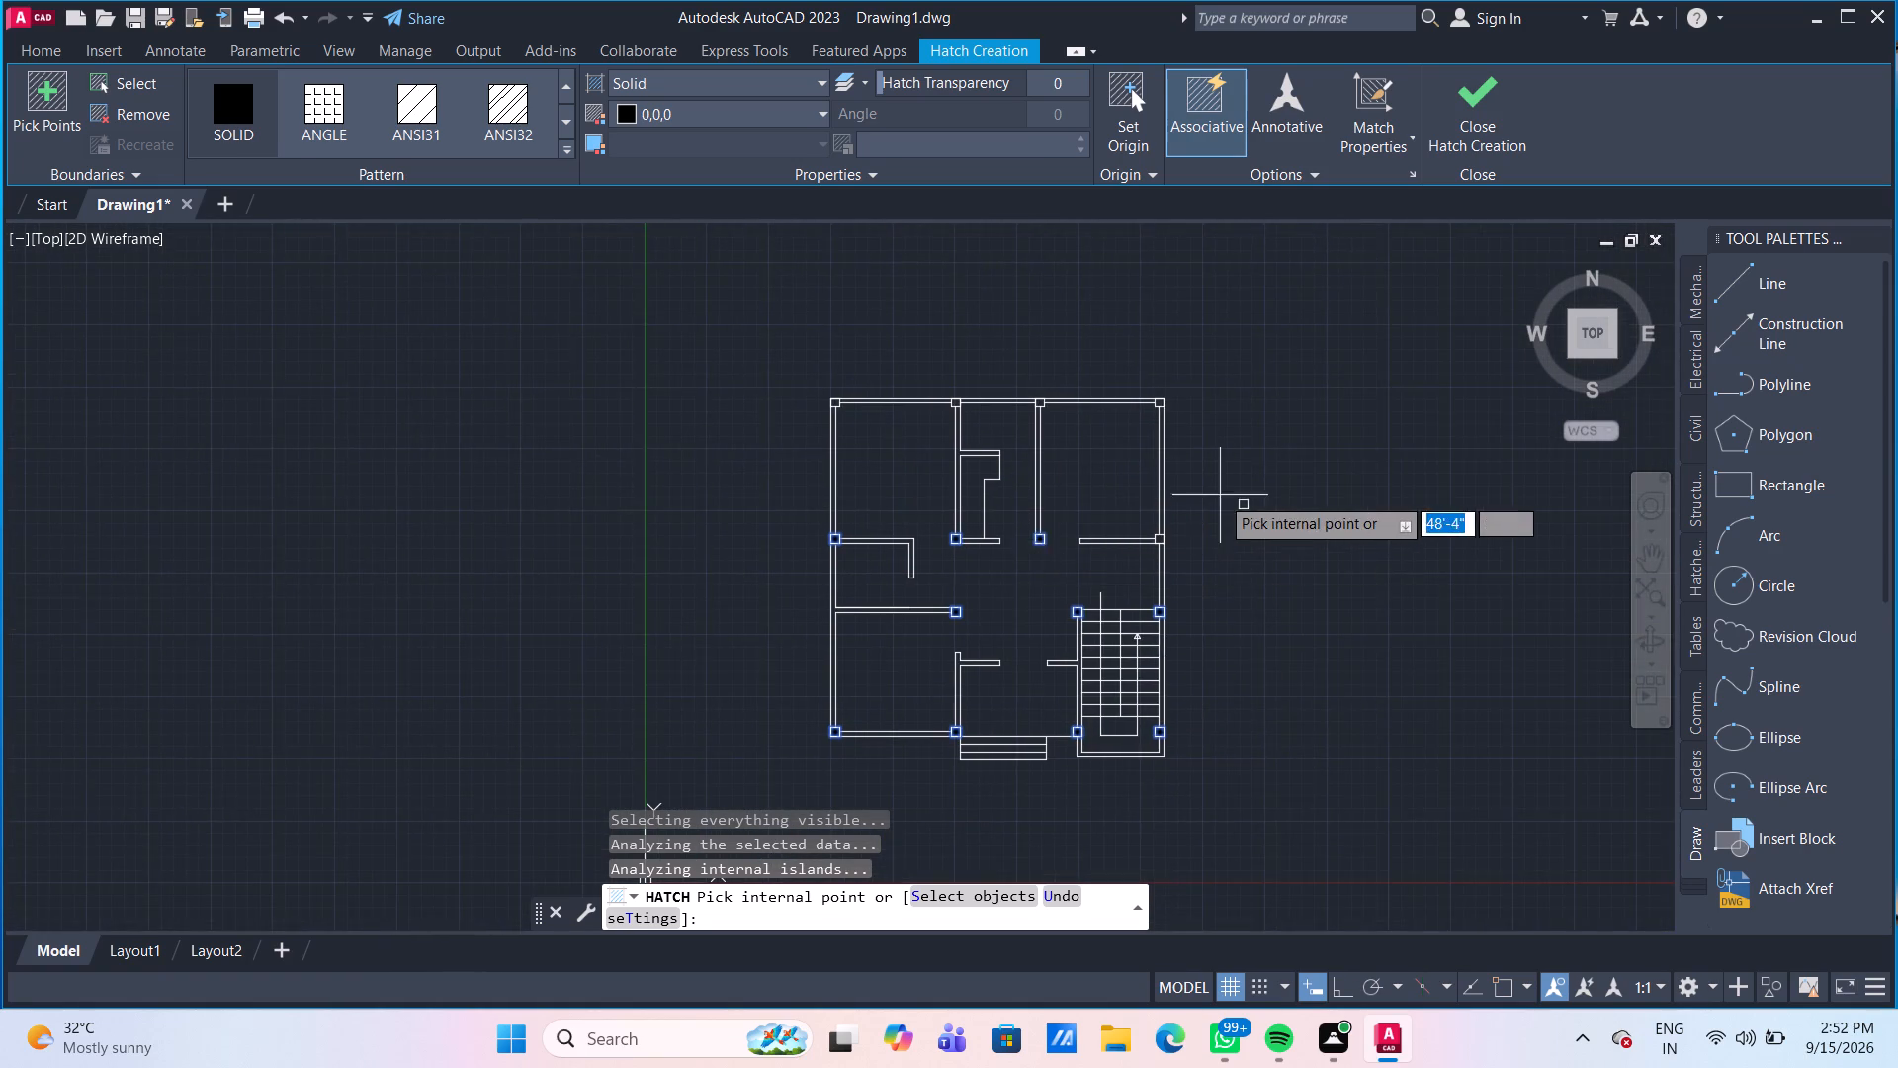
scroll(1213, 502, up, 2)
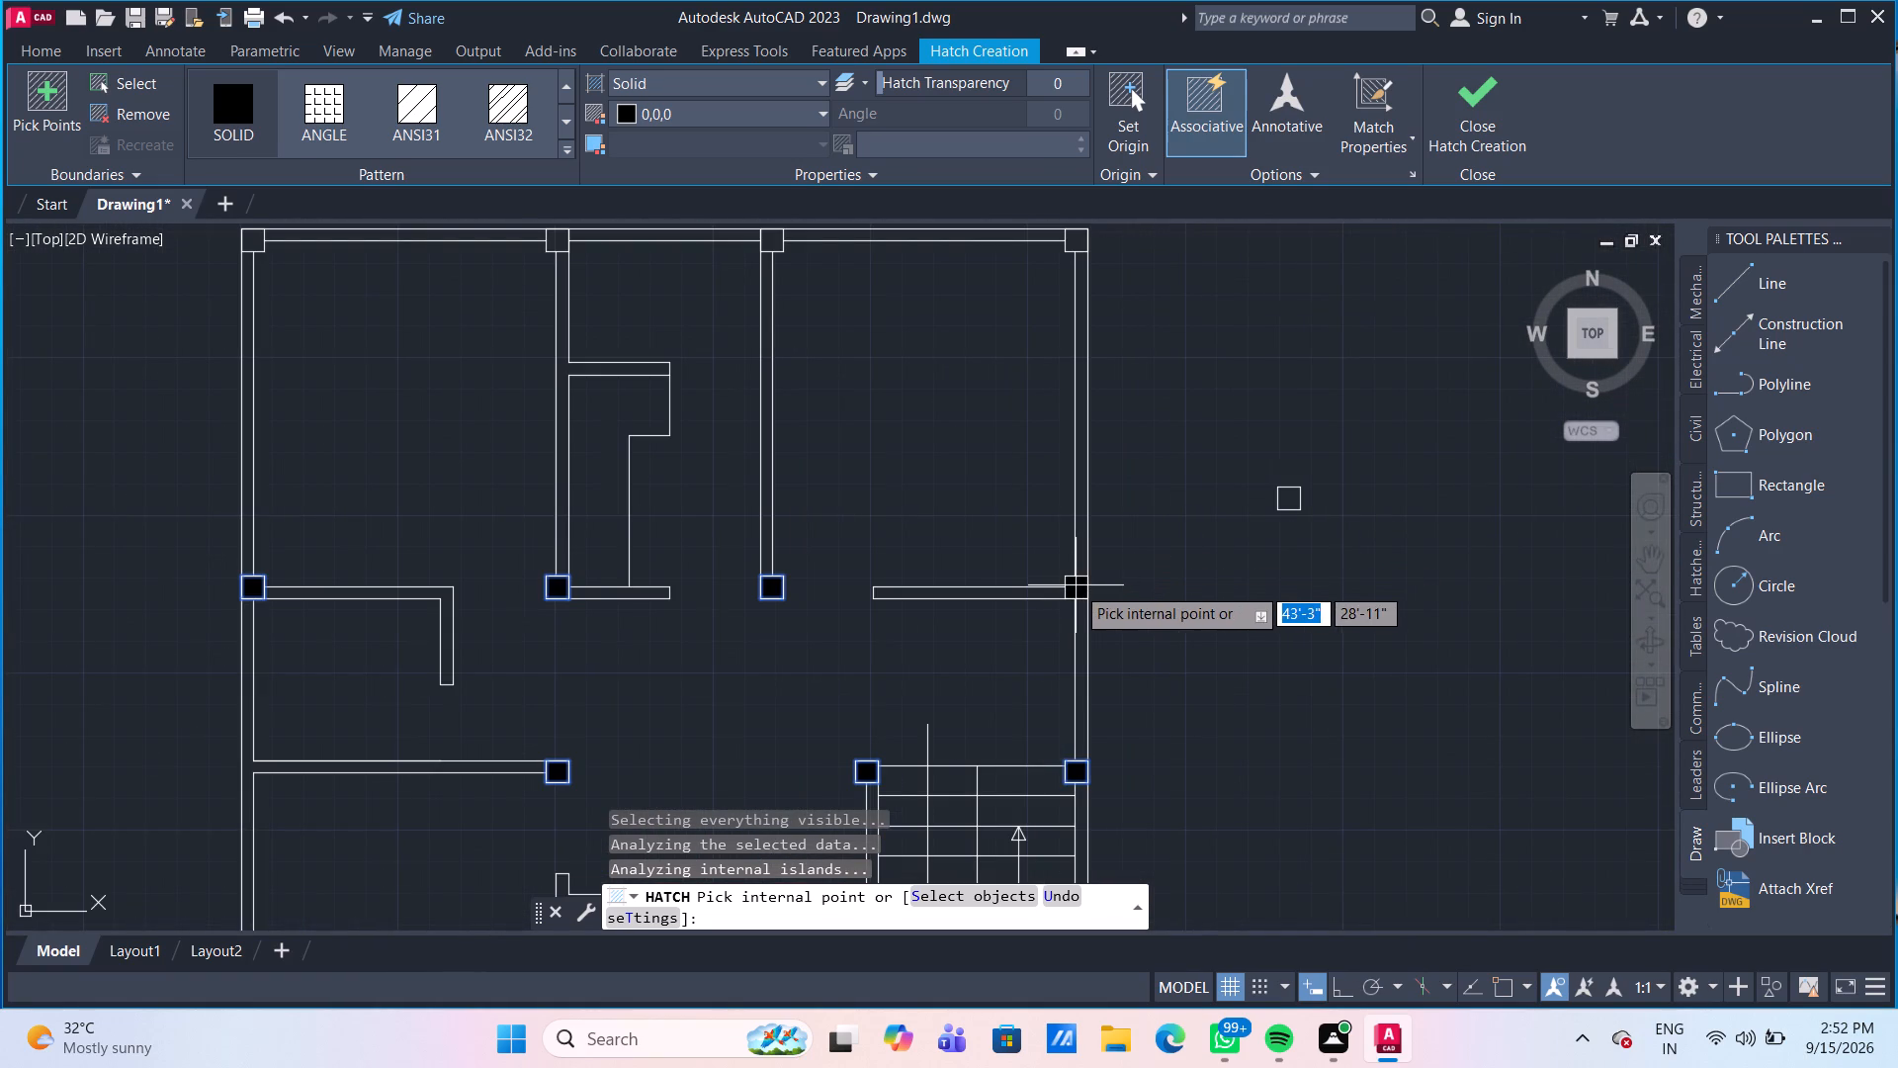
click(1076, 585)
Fill the four junction squares along the plan's top outer wall with the same black hatch and finish the hatch.
middle_drag(1009, 386, 953, 677)
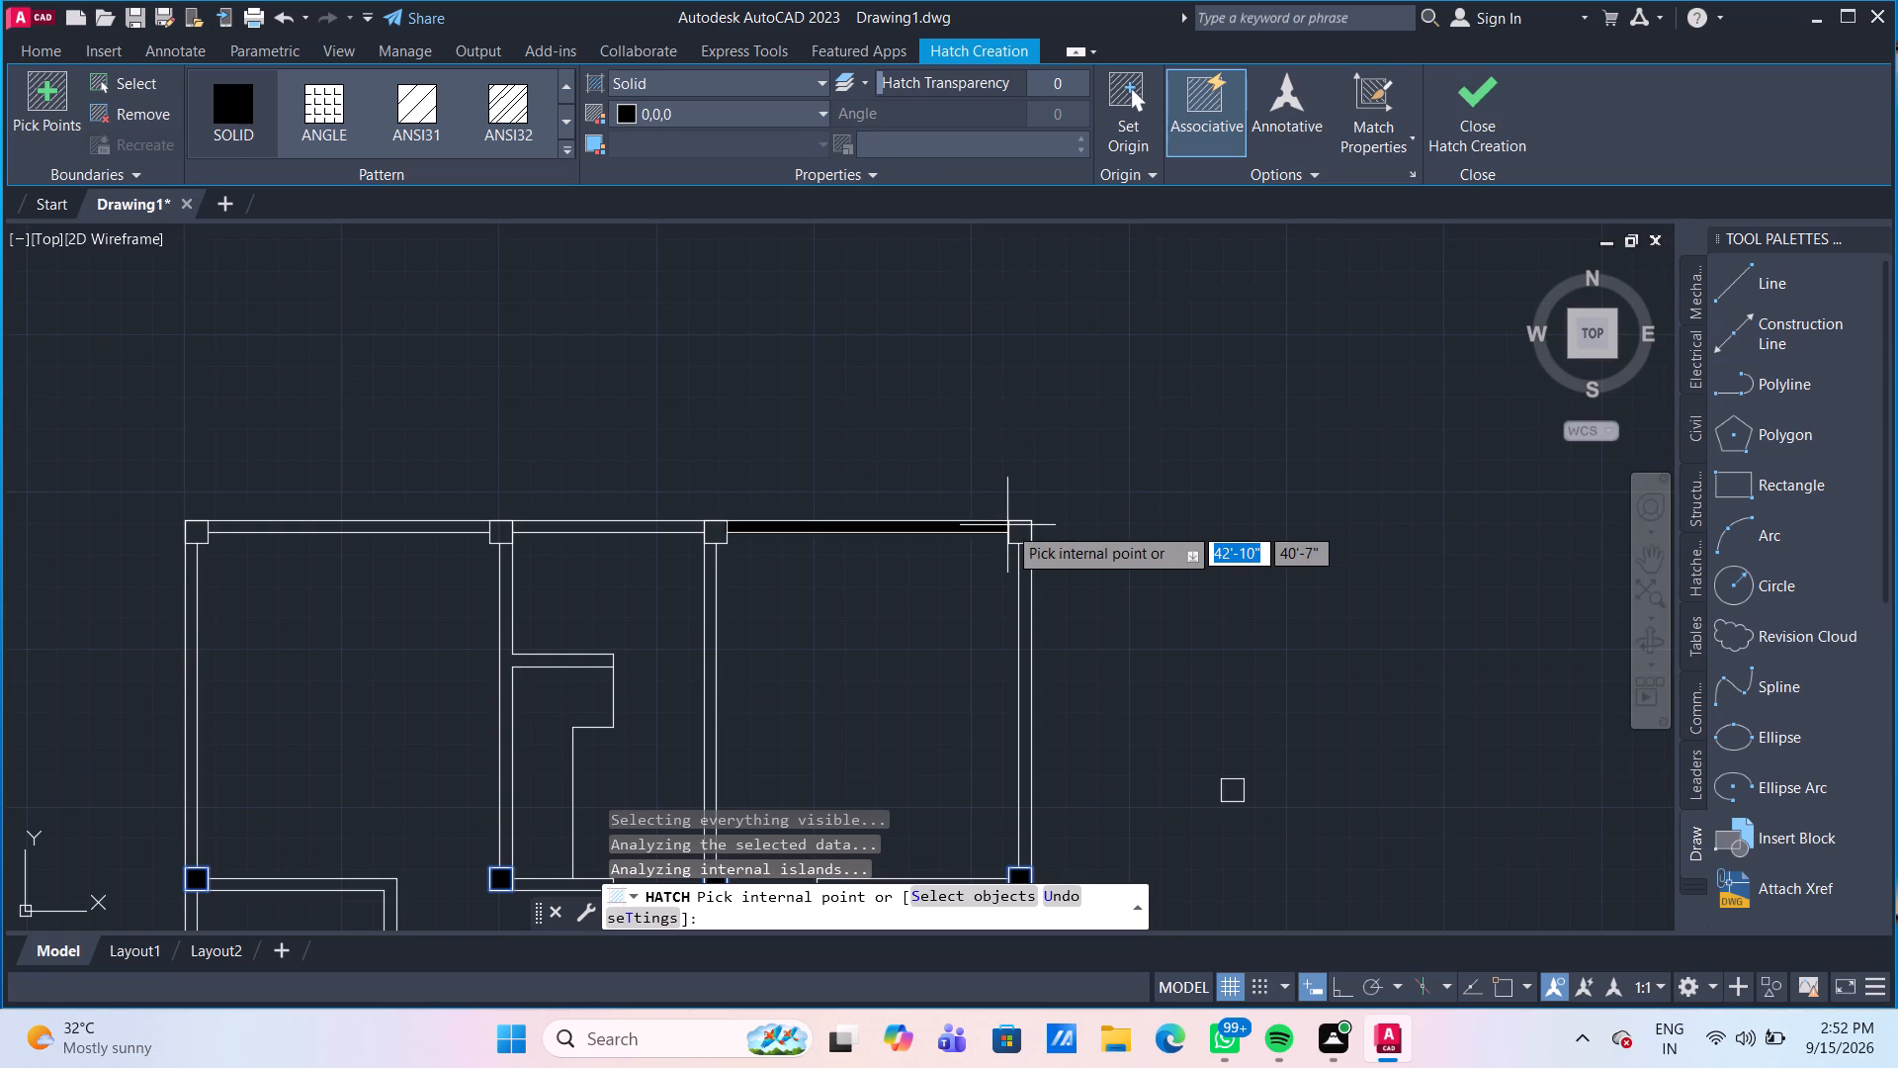
click(1014, 529)
scroll(698, 525, up, 1)
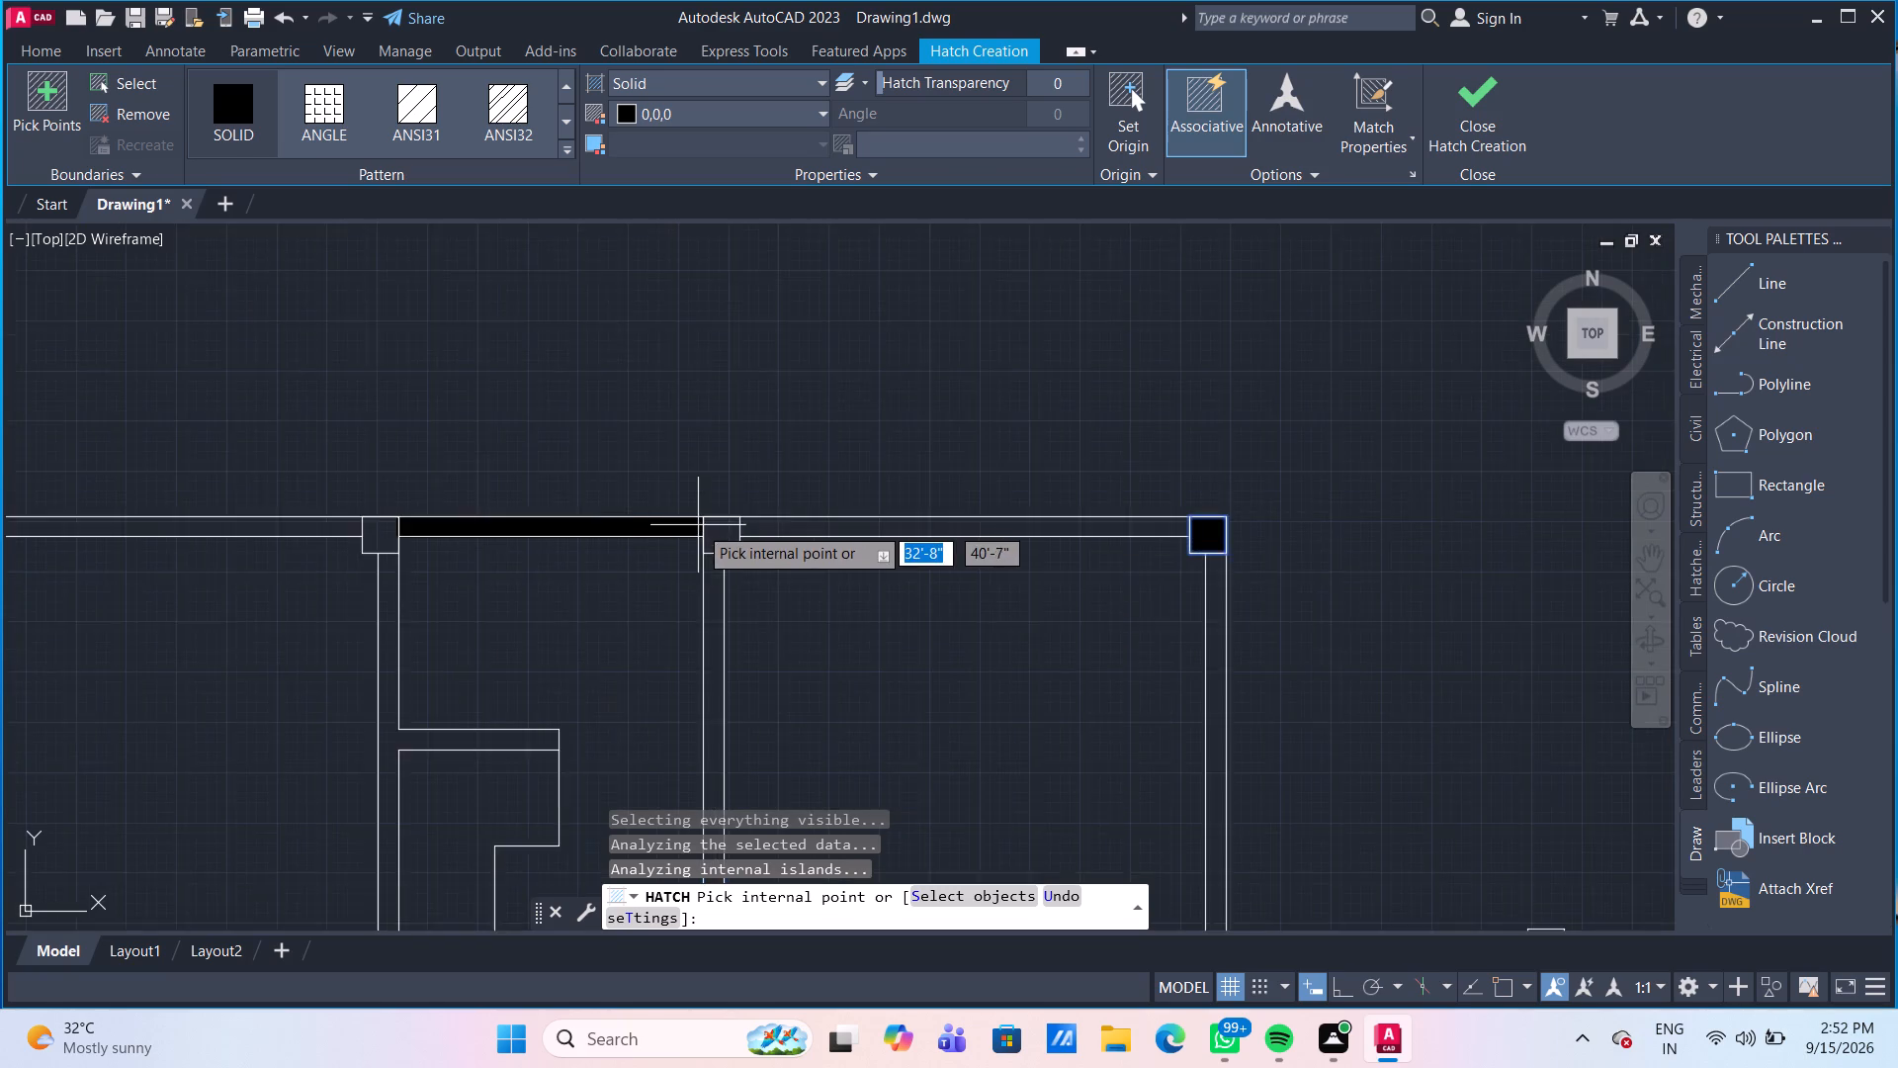
scroll(698, 525, up, 1)
click(738, 535)
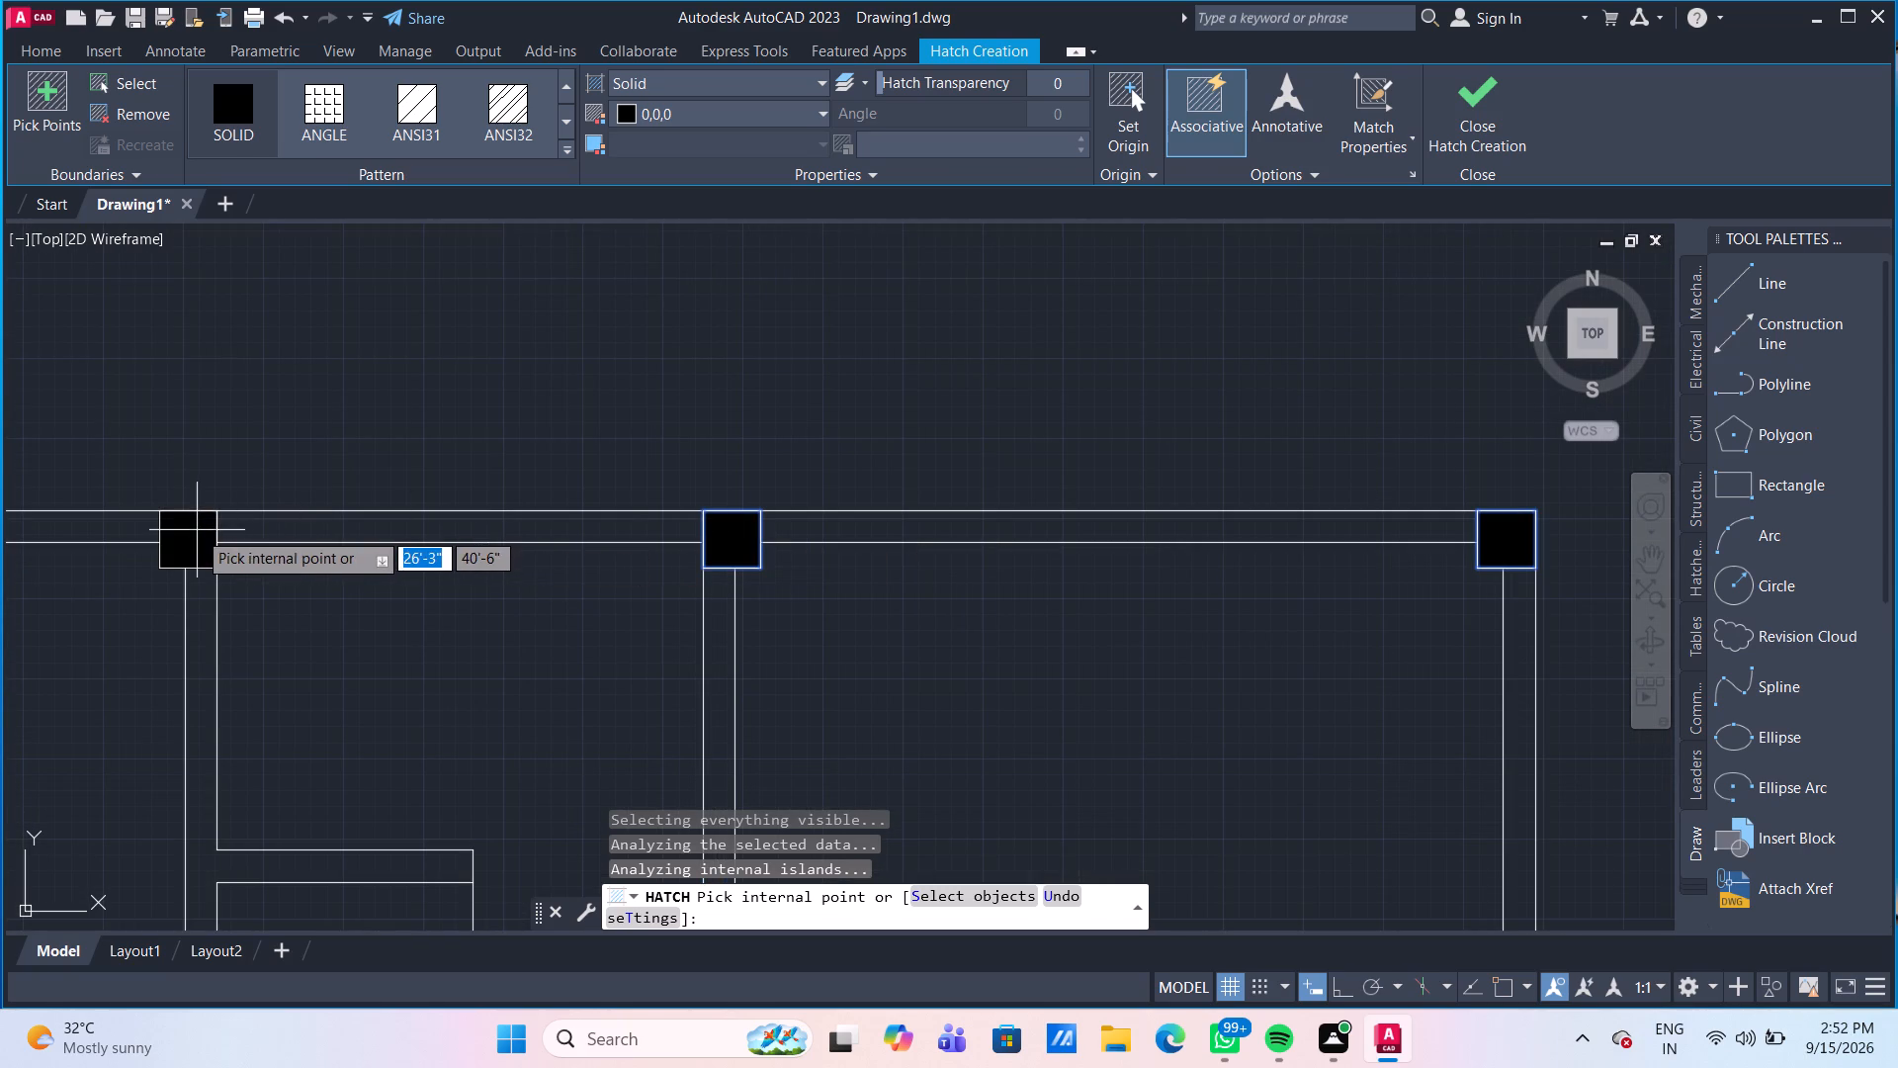
click(197, 530)
scroll(201, 619, down, 3)
middle_drag(113, 627, 509, 634)
scroll(435, 618, up, 2)
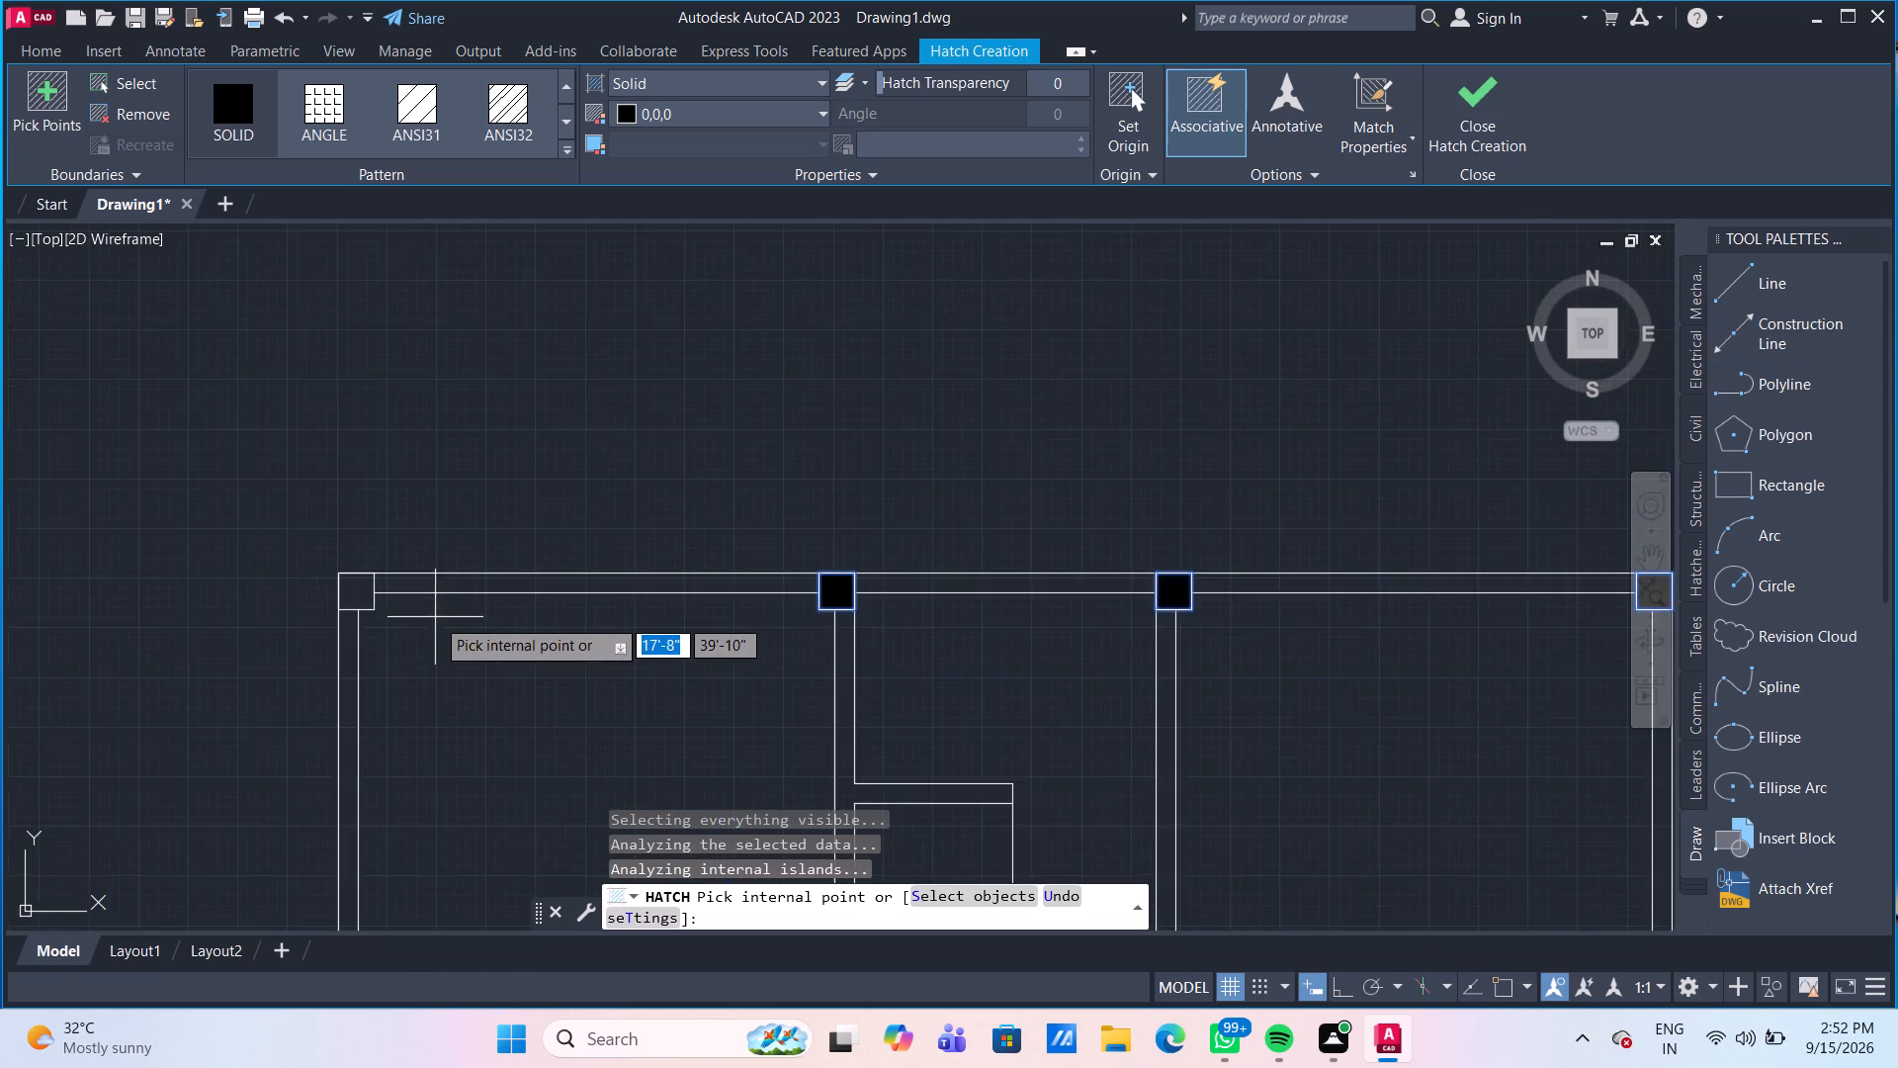
scroll(435, 617, up, 1)
click(301, 577)
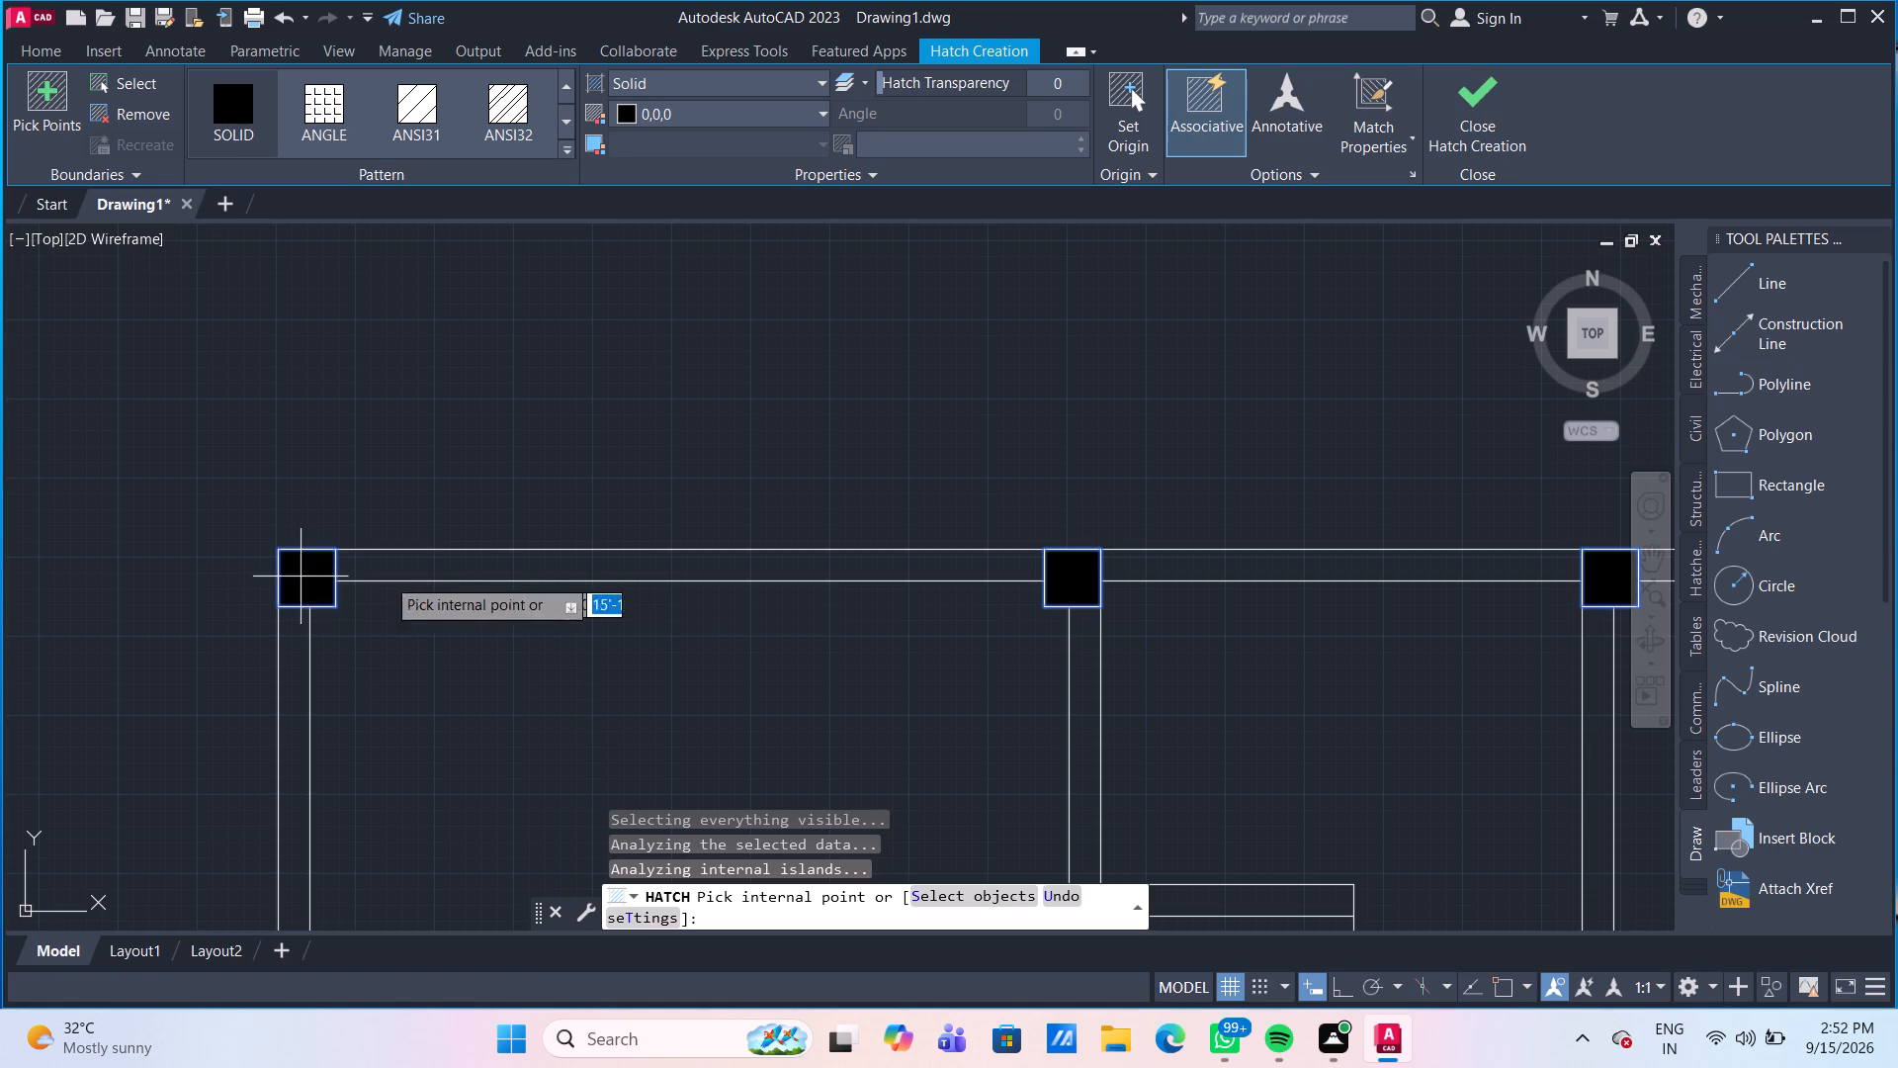
scroll(614, 634, down, 2)
middle_drag(632, 522, 600, 375)
scroll(675, 565, down, 2)
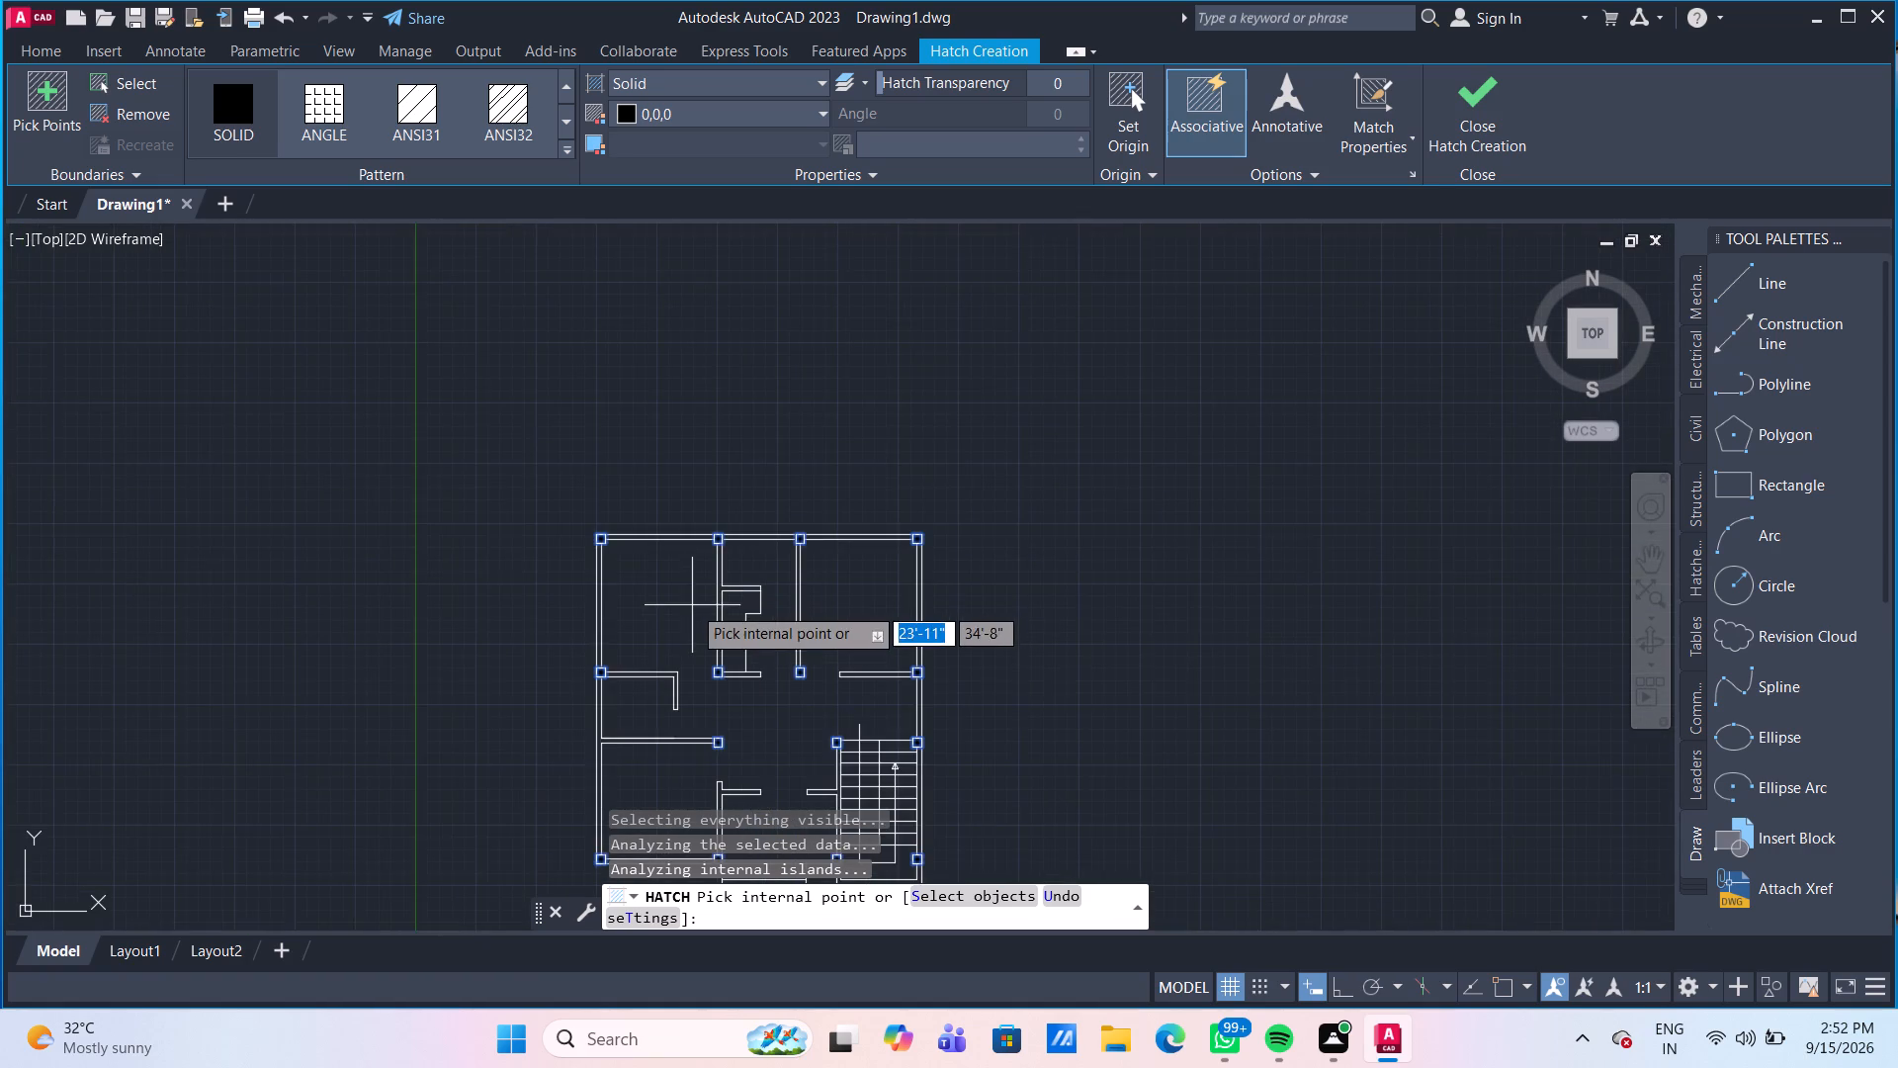
scroll(730, 670, down, 1)
middle_drag(772, 702, 746, 563)
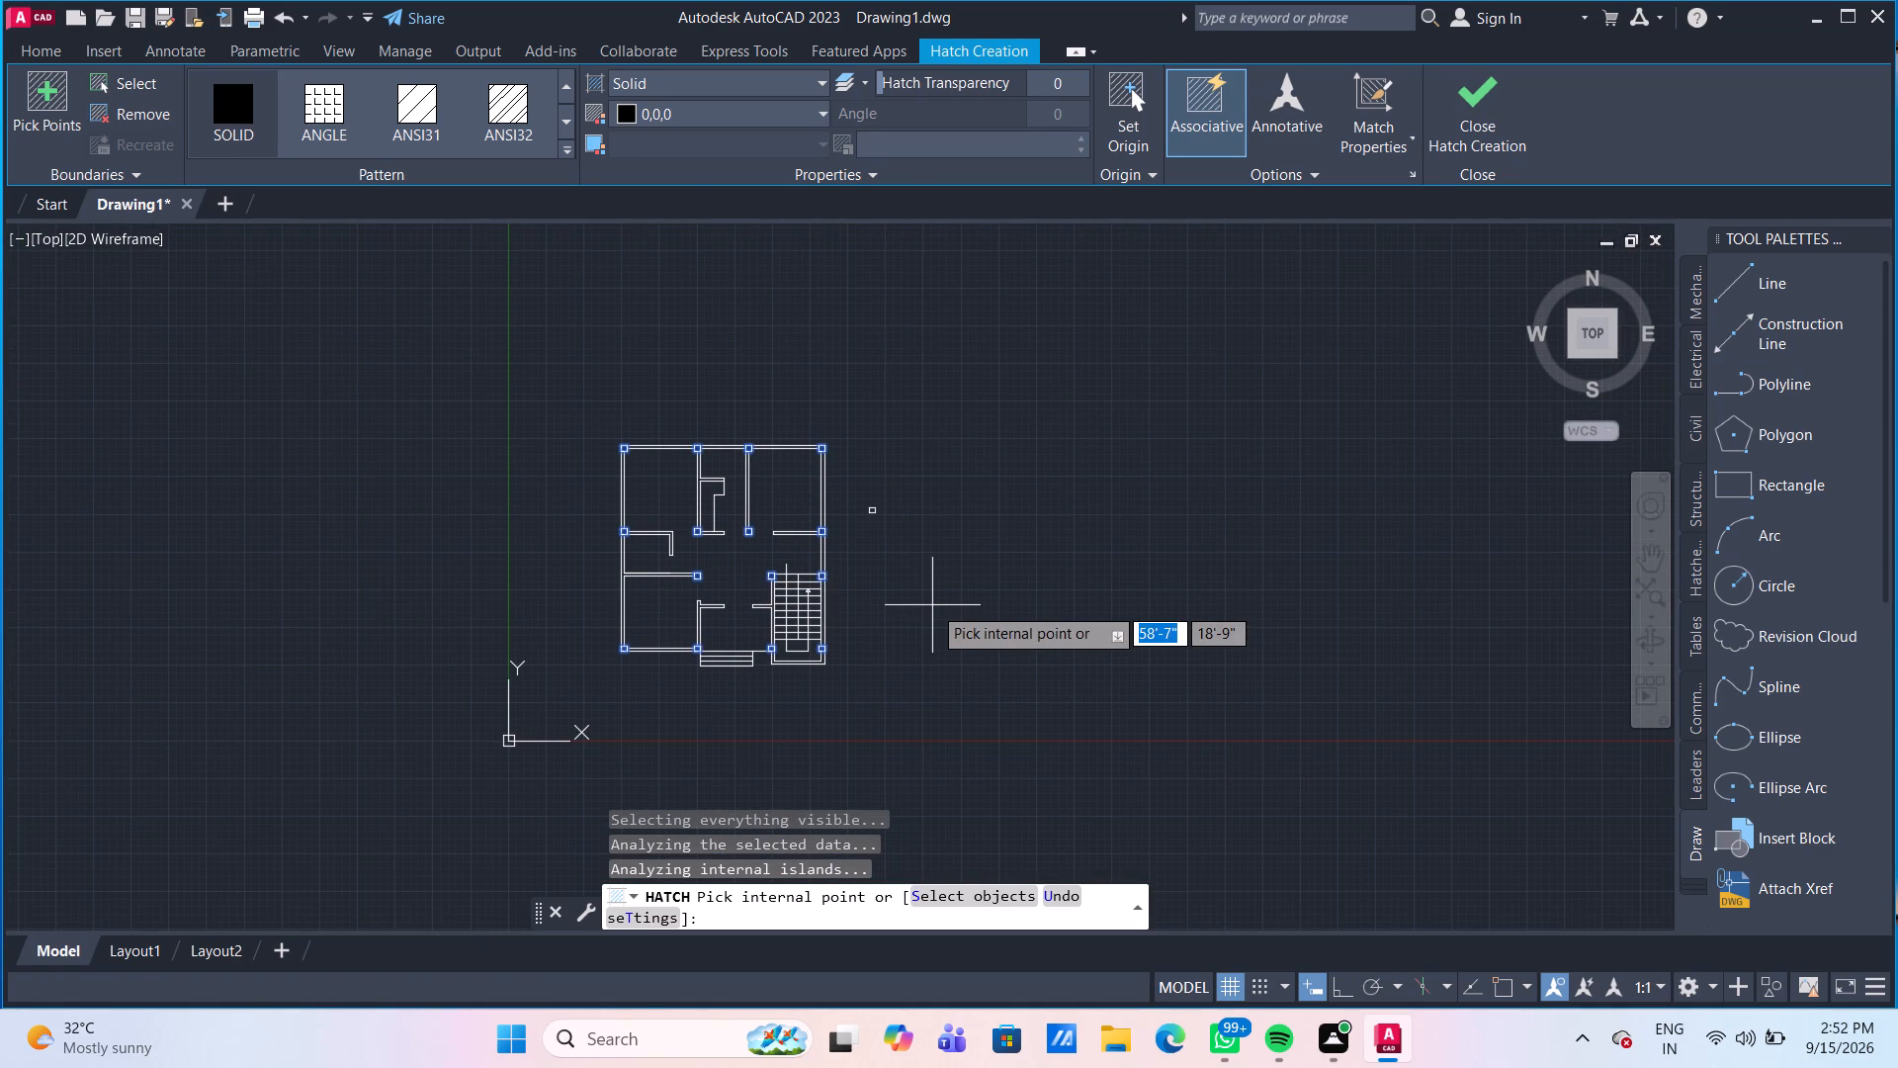
key(Return)
Start a solid Green hatch and fill the walls around the bottom-left room, including the L-shaped wall above it.
scroll(784, 558, up, 3)
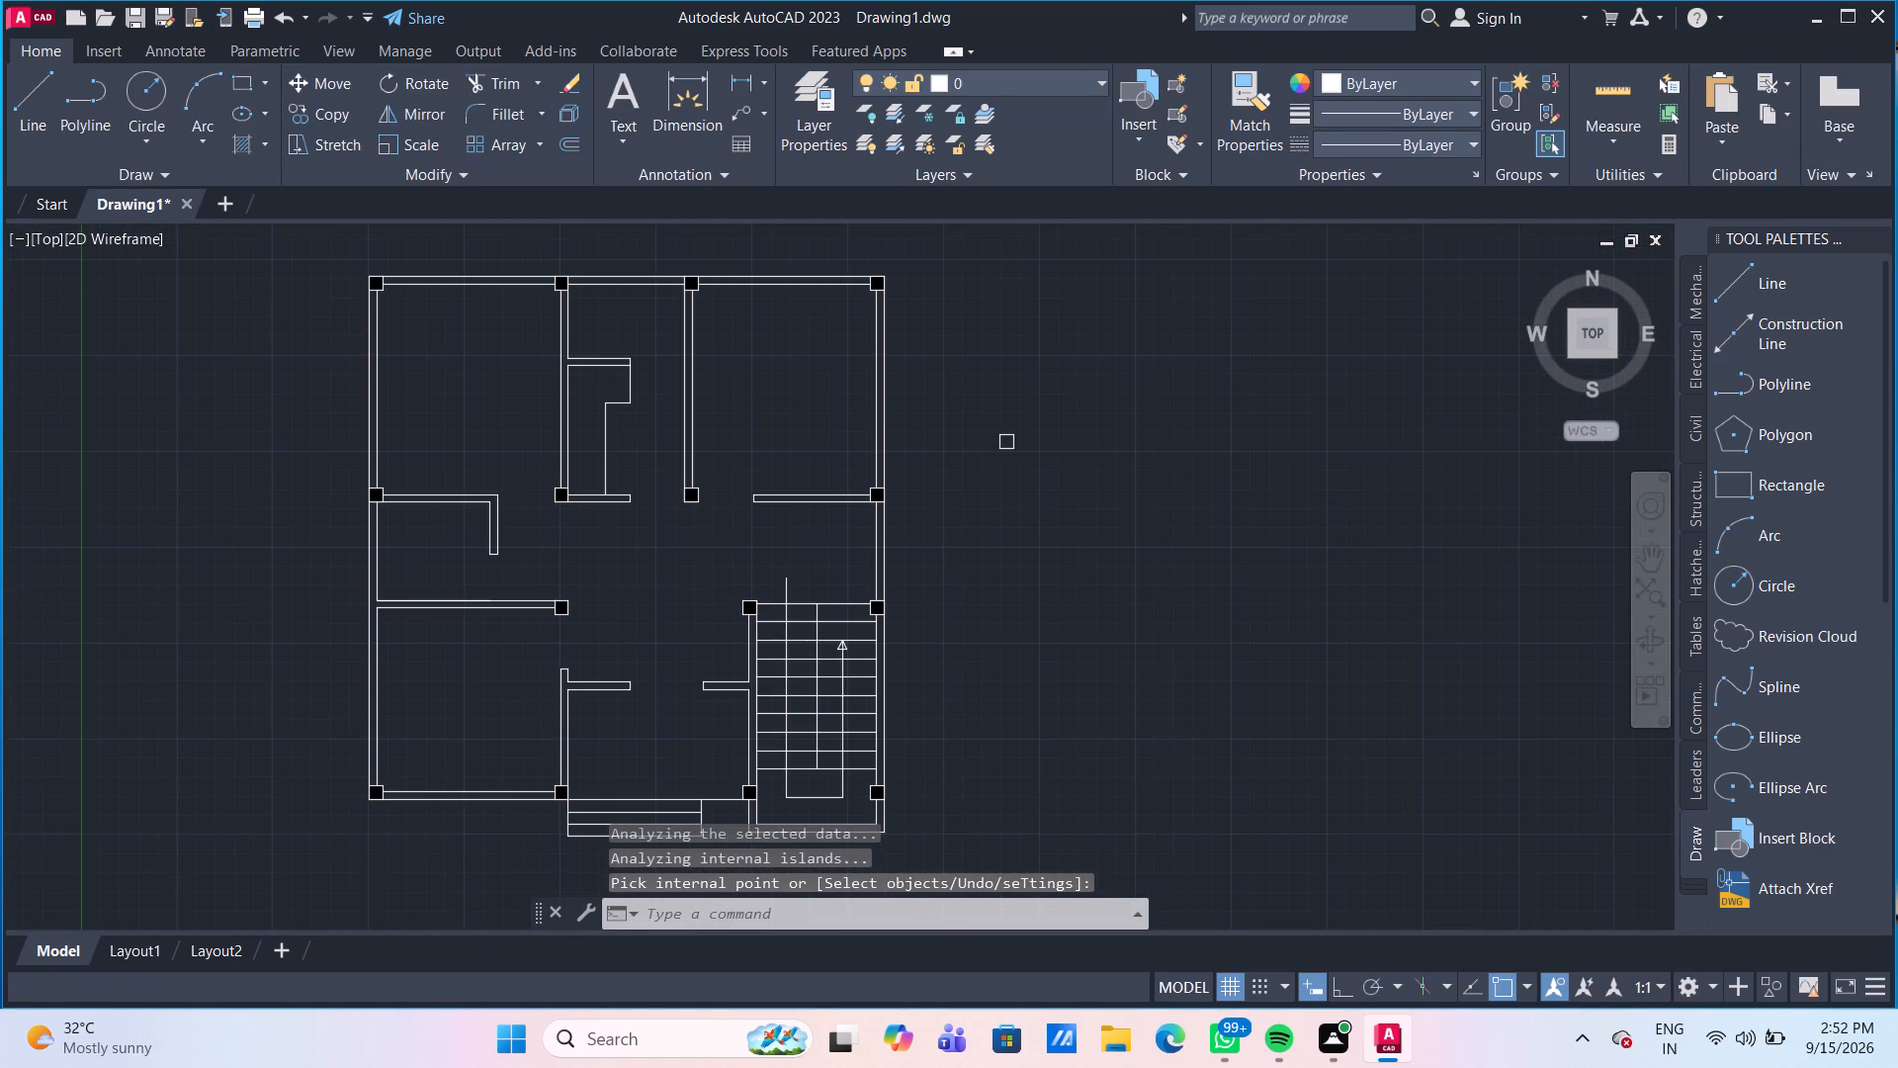
middle_drag(829, 568, 899, 523)
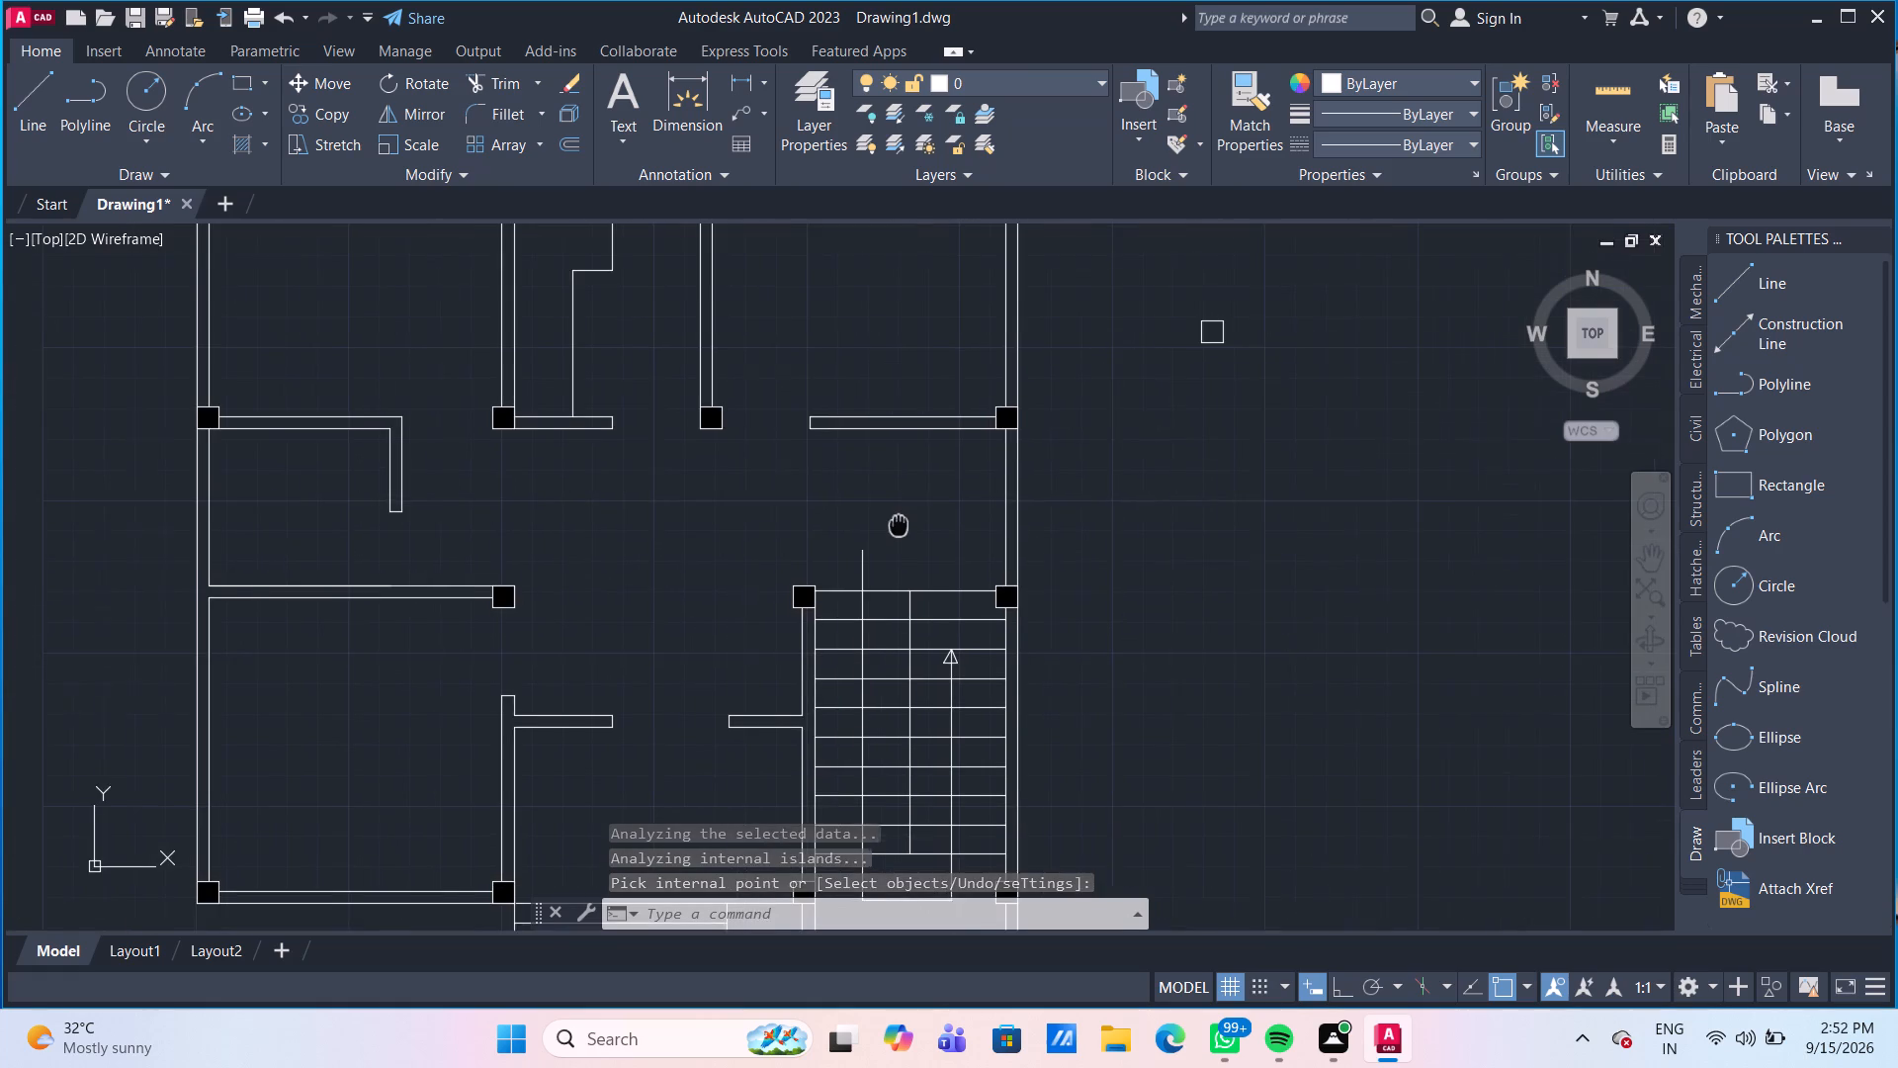
middle_drag(899, 523, 903, 521)
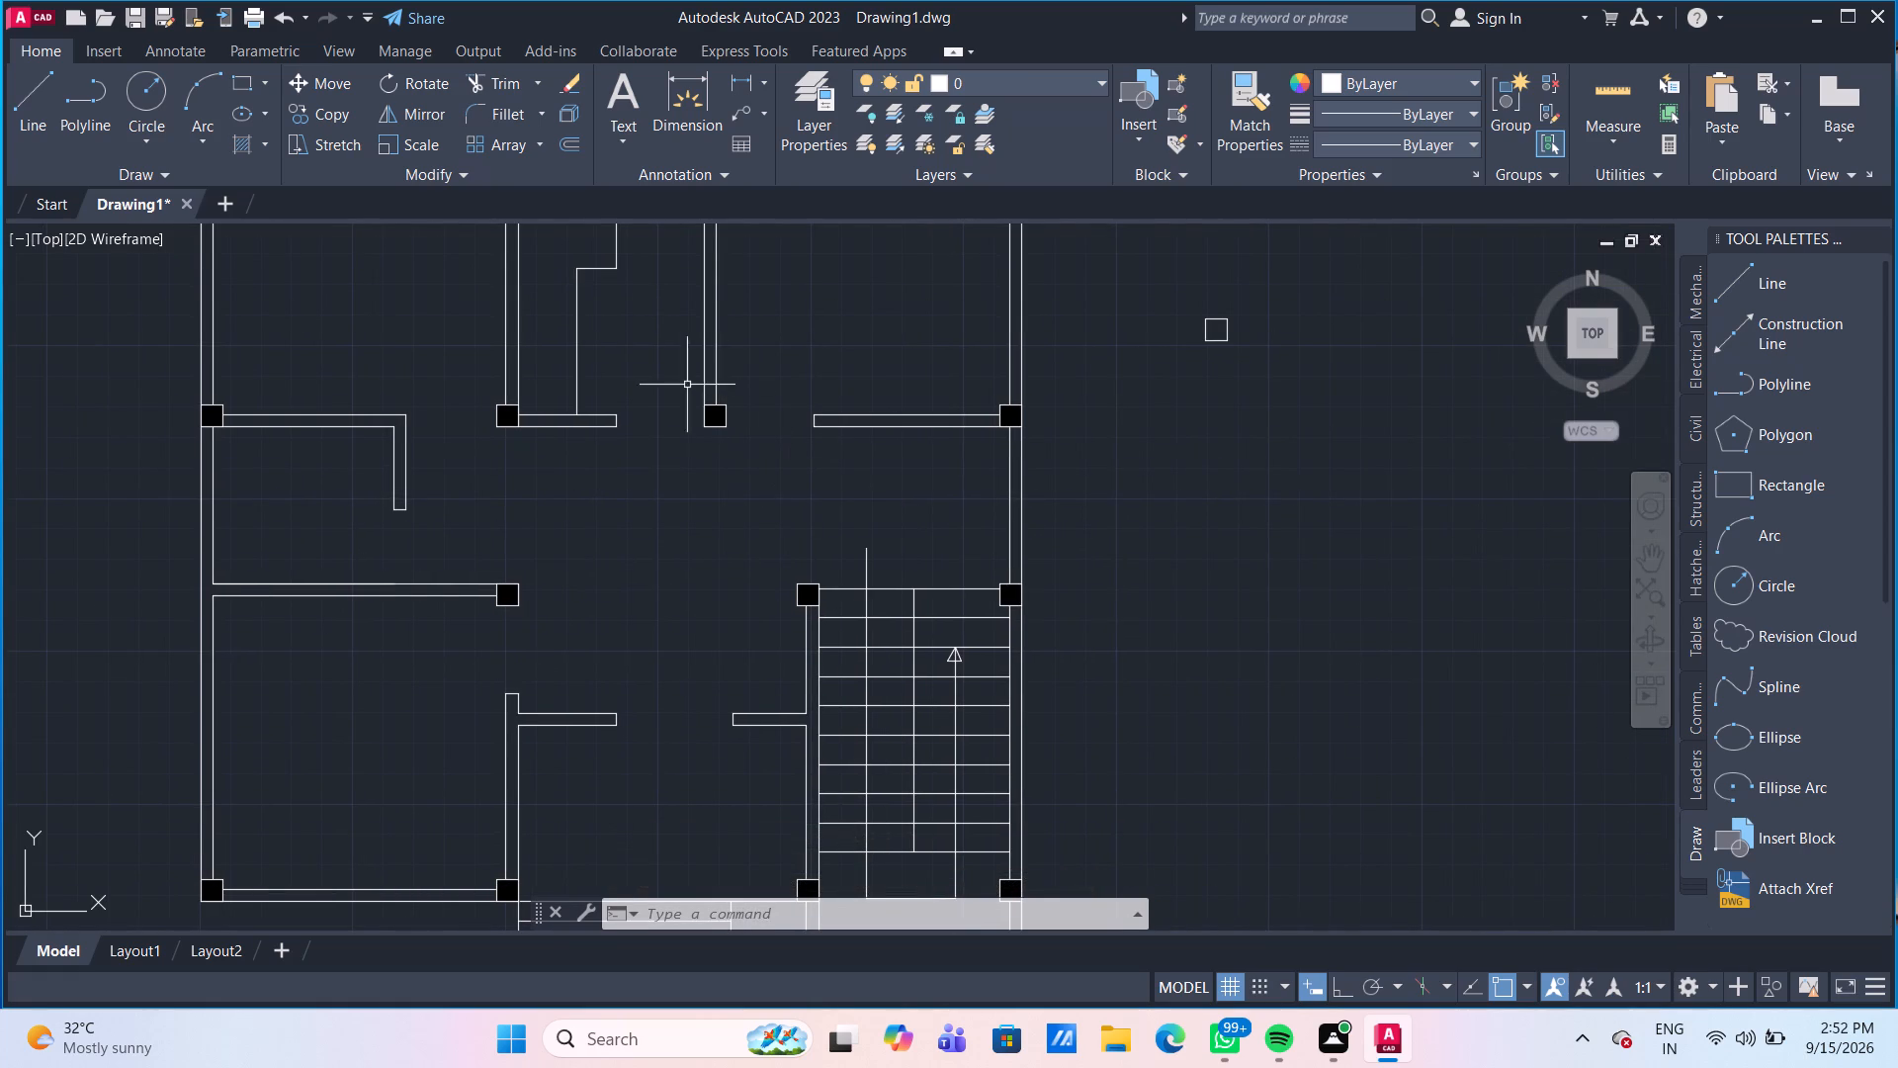
click(259, 145)
click(259, 145)
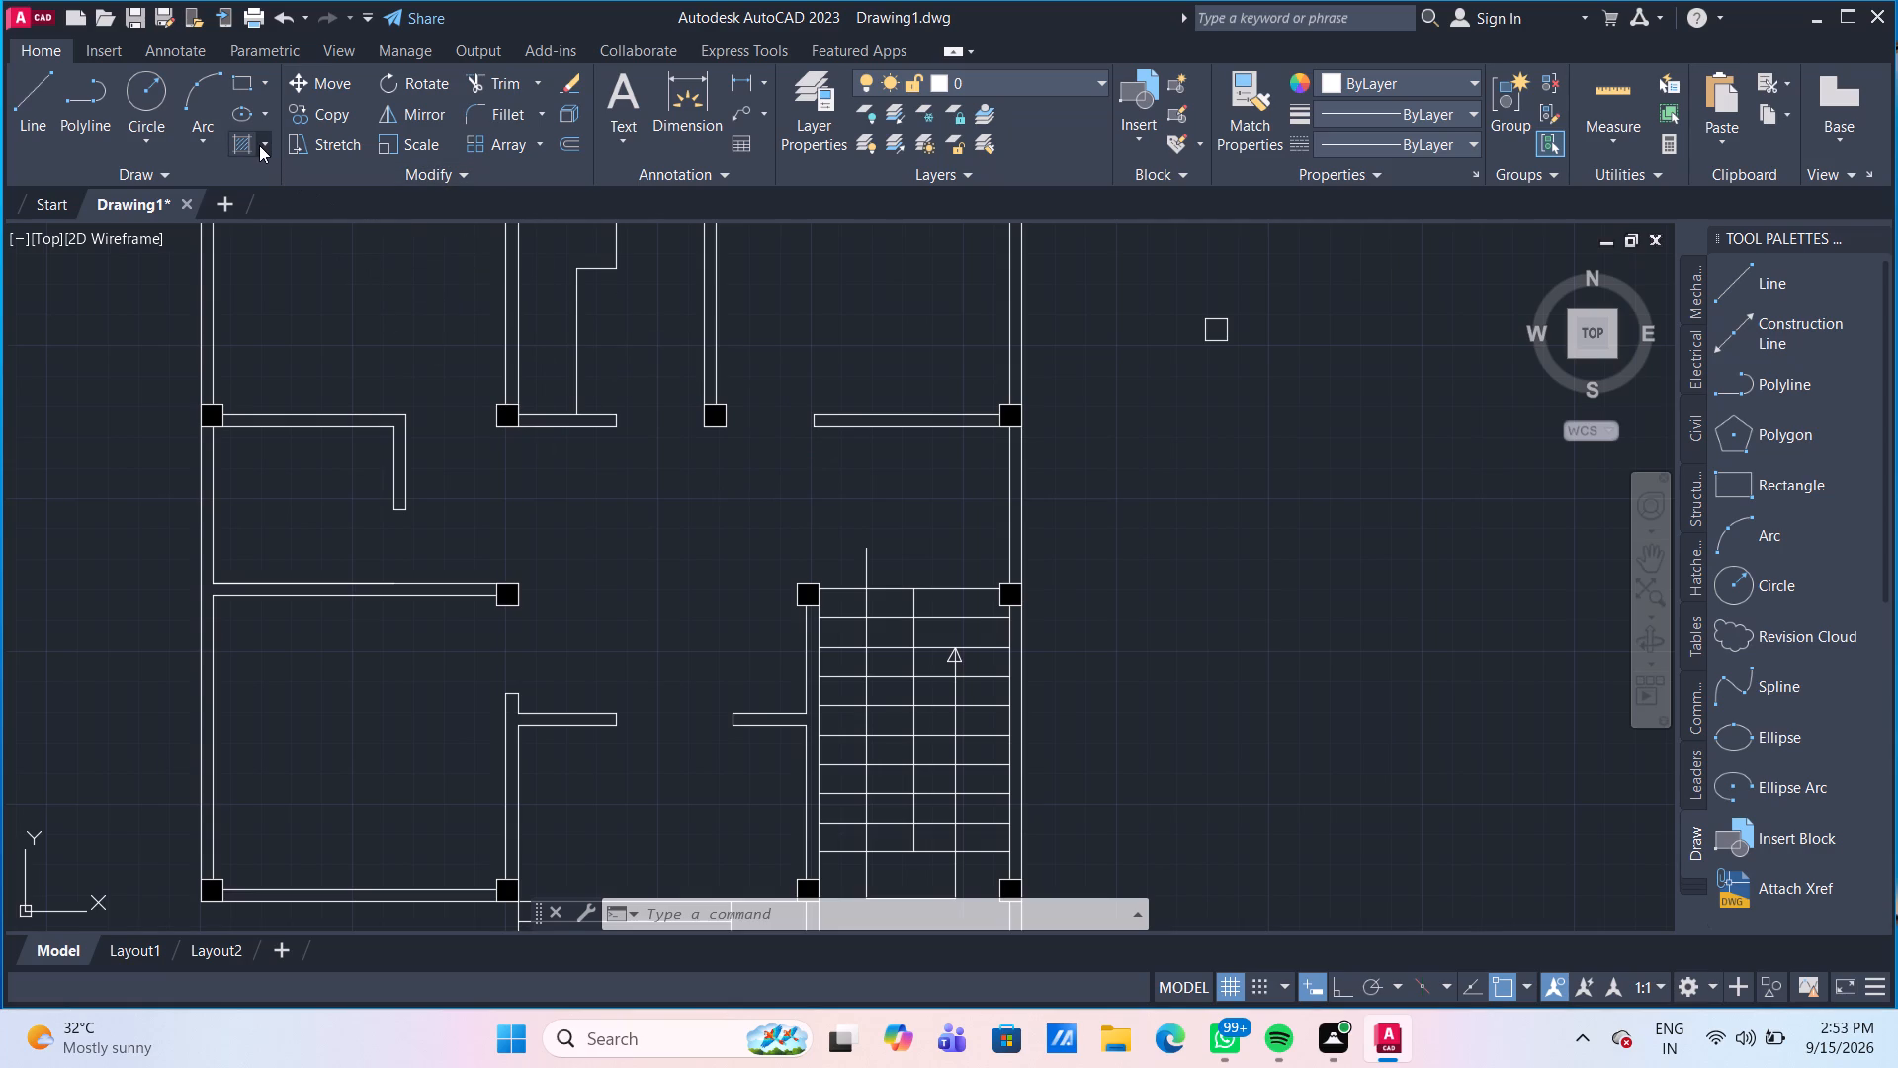
click(241, 141)
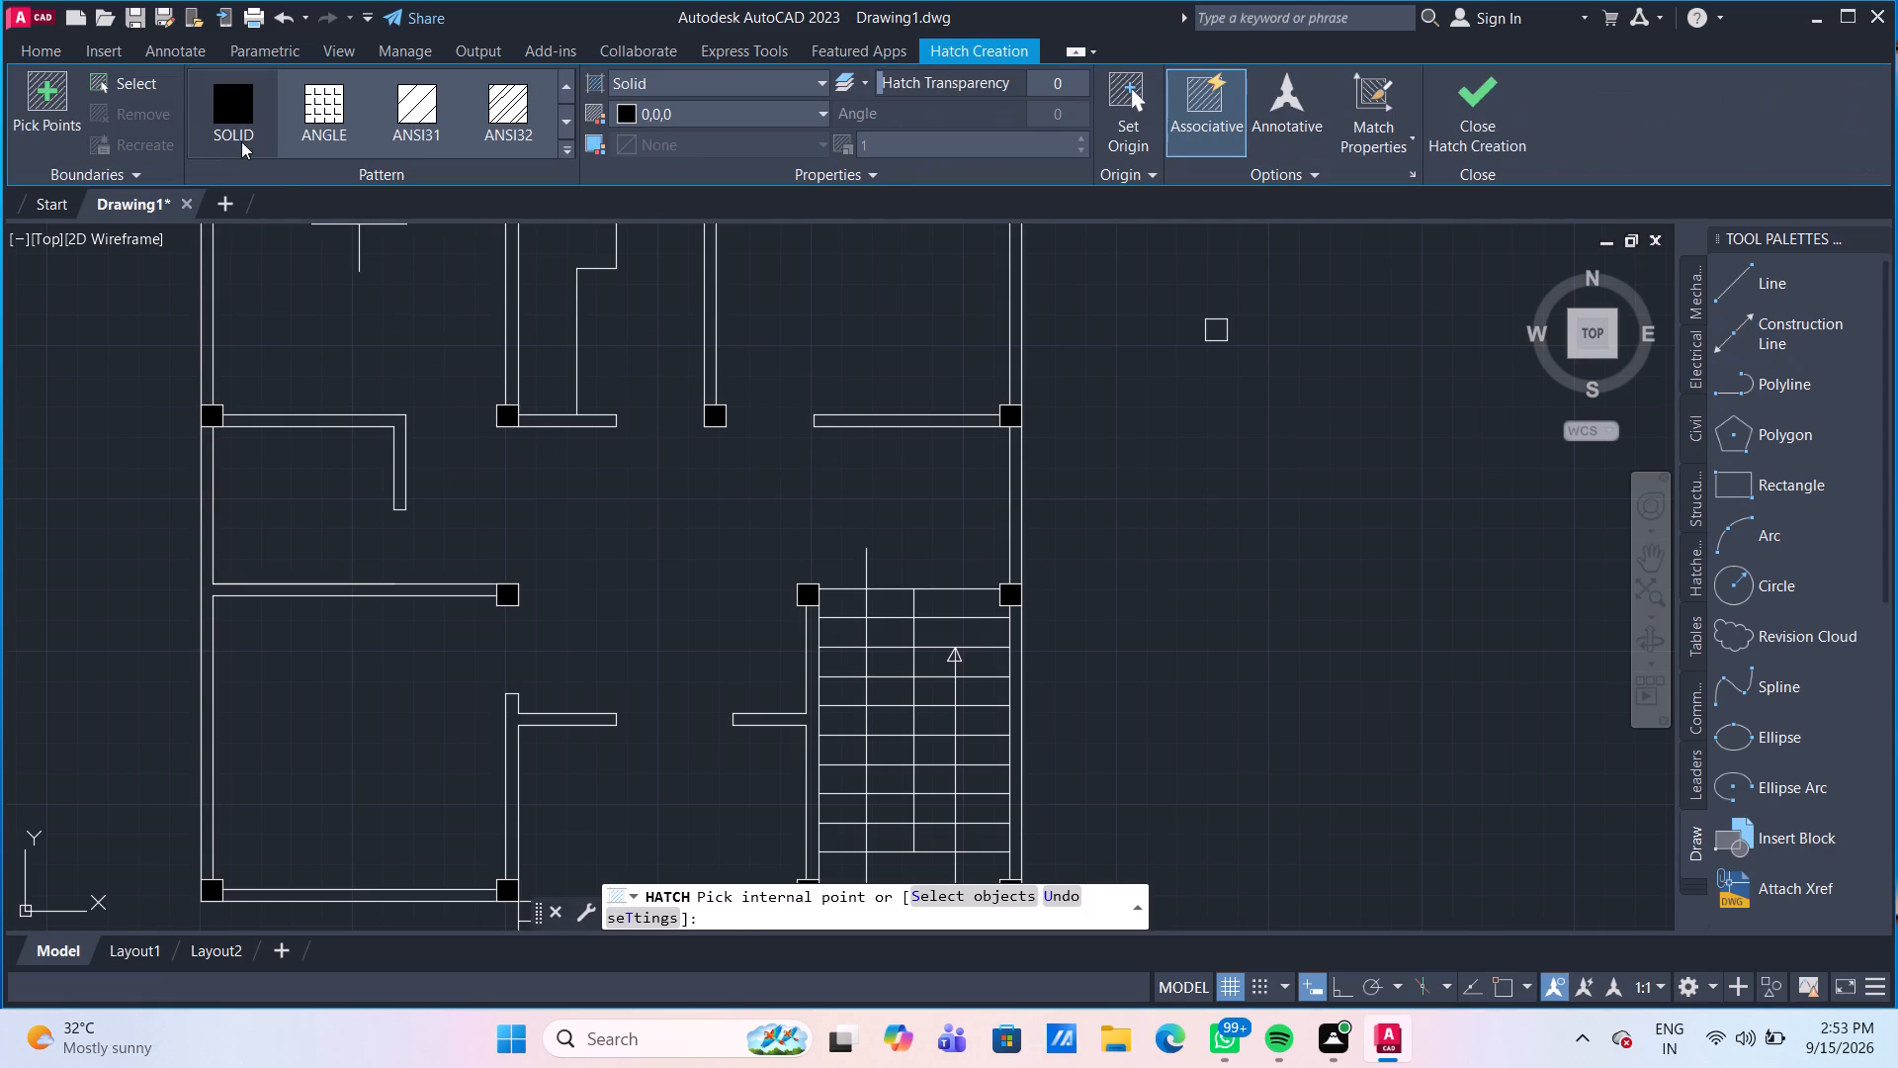
click(823, 113)
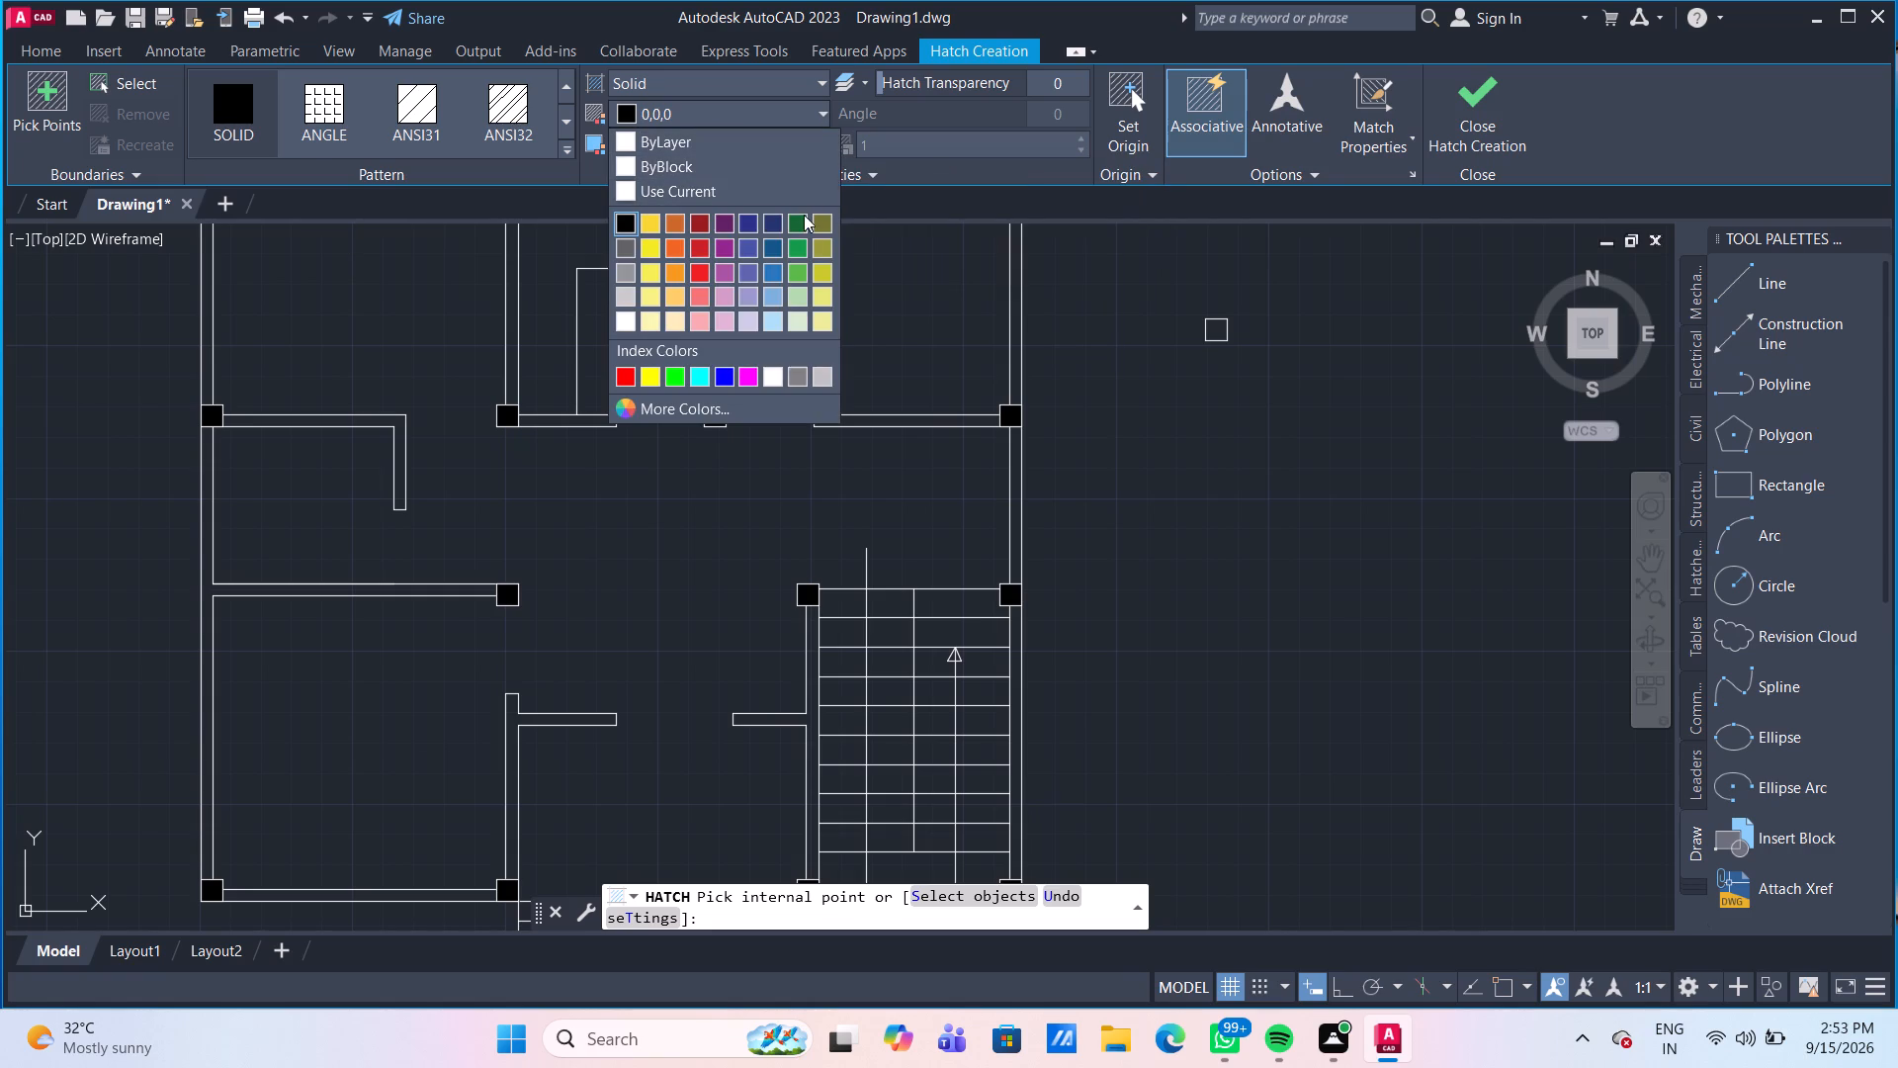
click(671, 381)
click(367, 423)
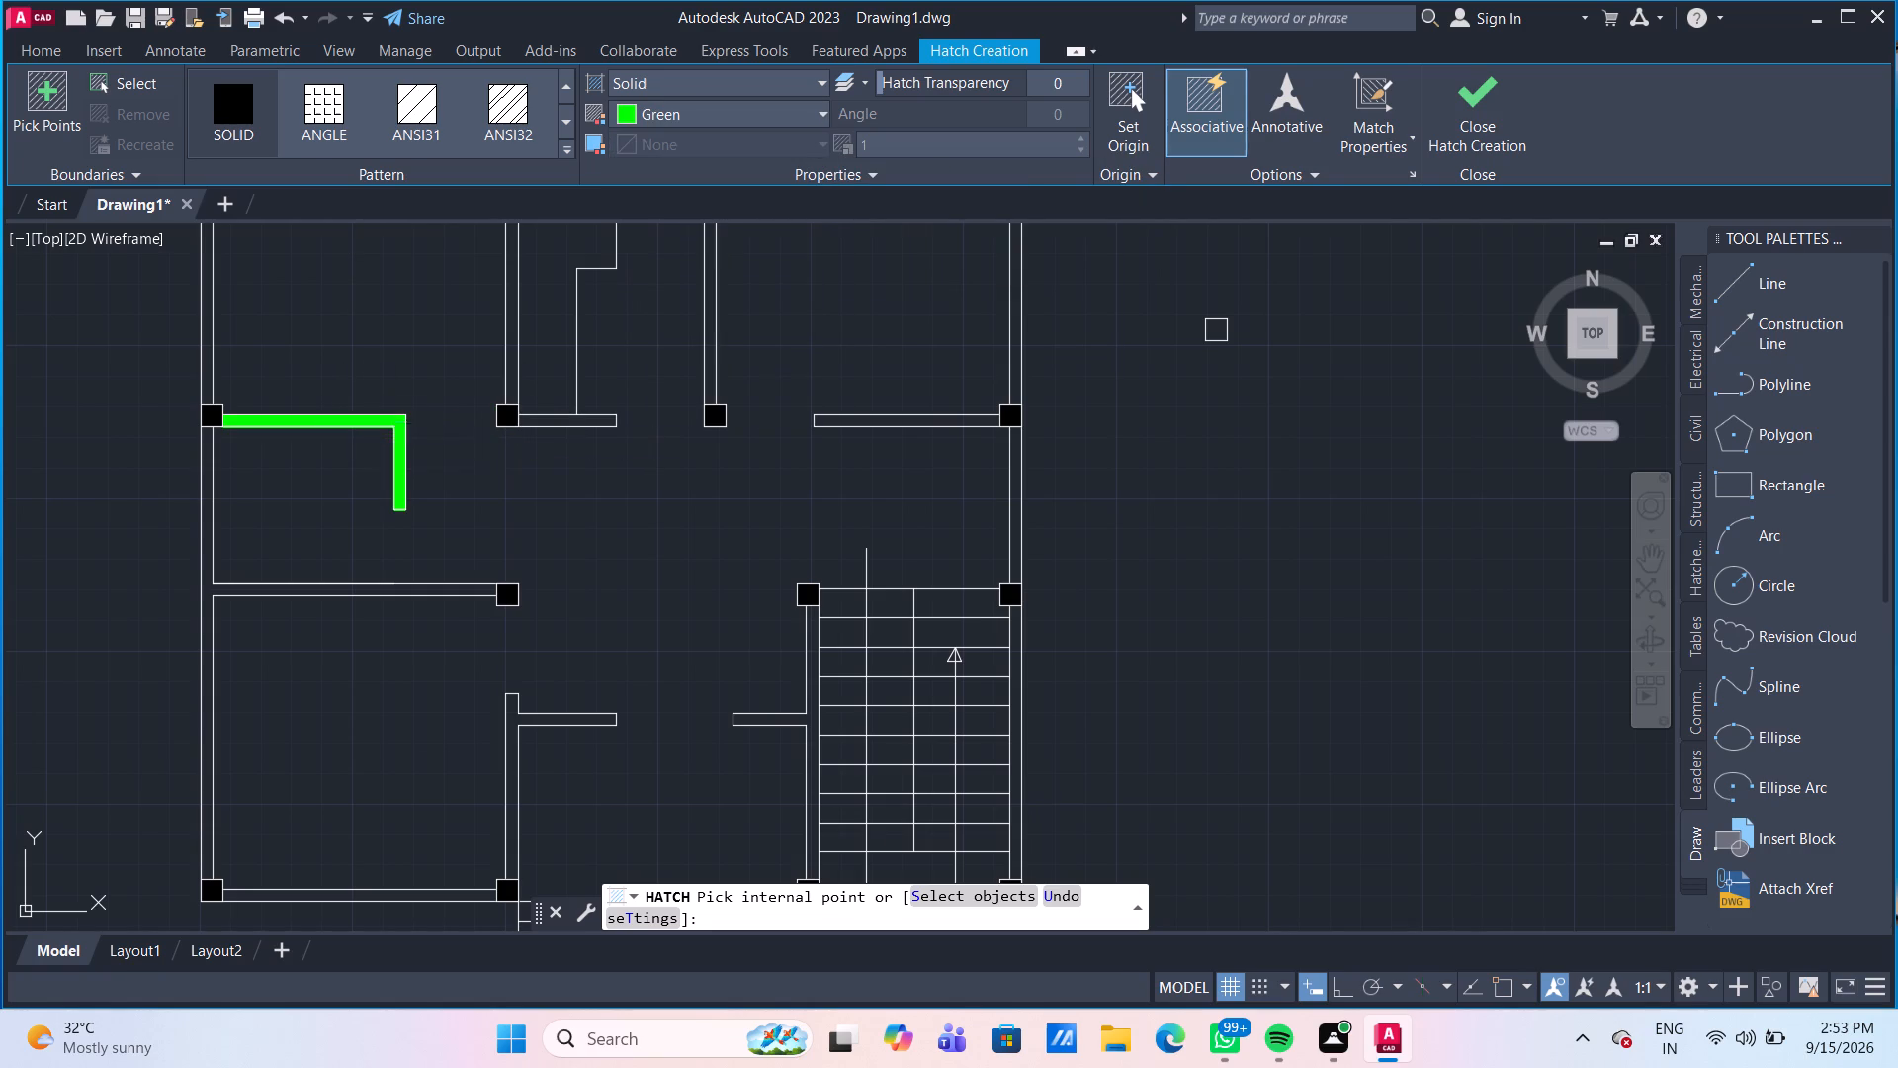
click(202, 591)
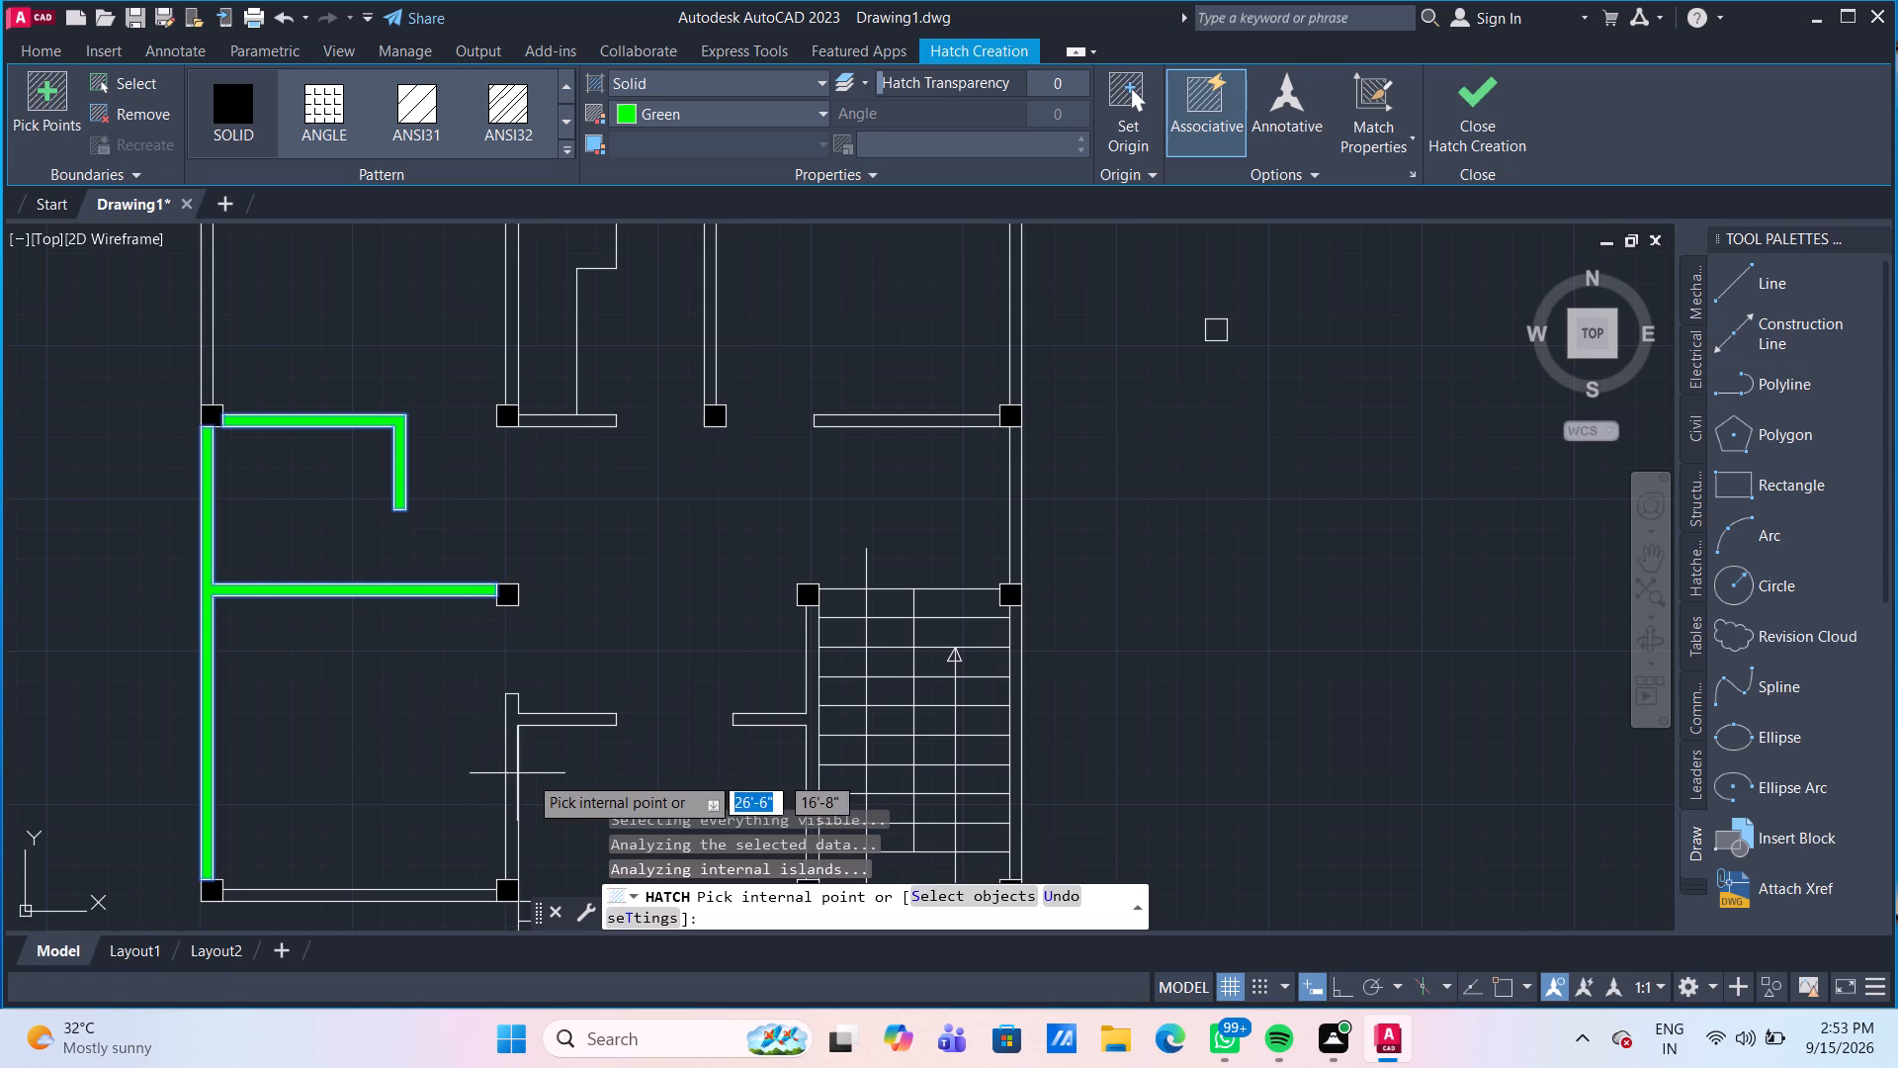
click(521, 722)
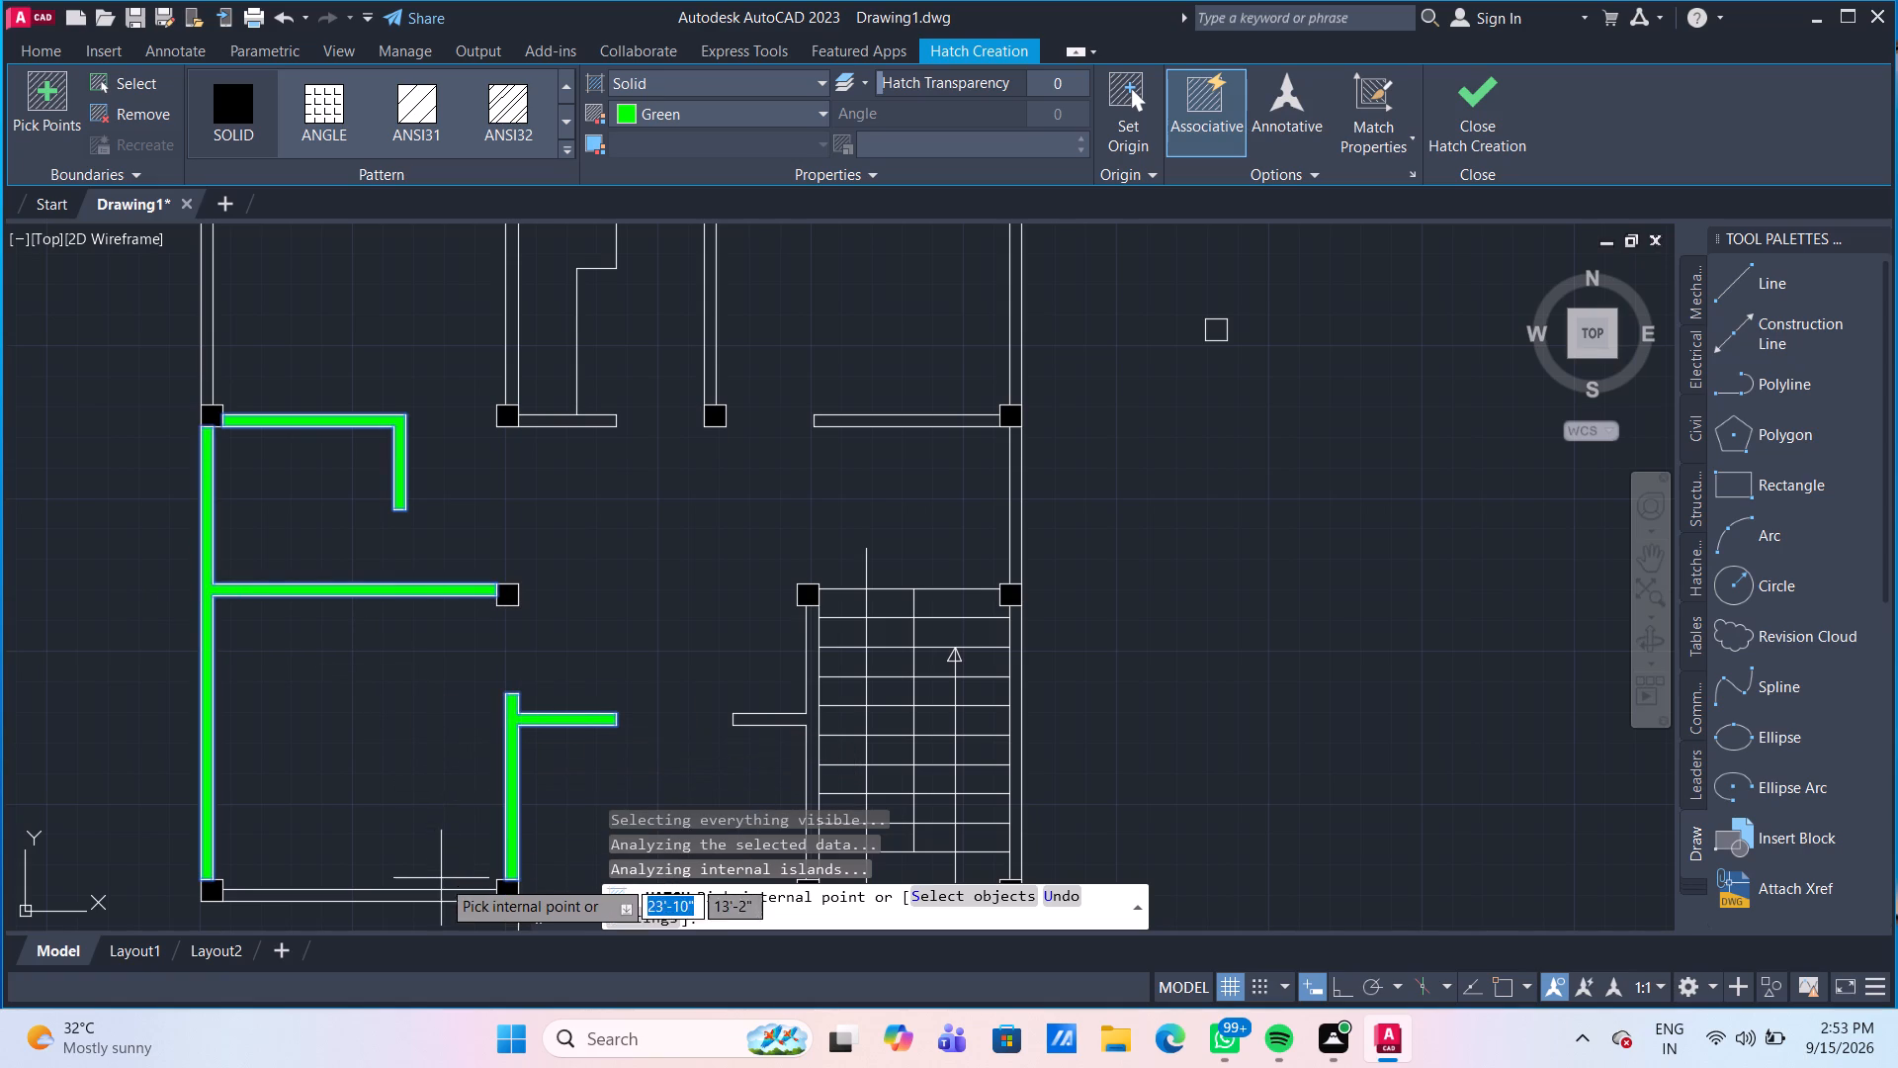
click(438, 896)
Add the green hatch to the staircase's two side walls, the attached stub wall and the U-shaped wall around the lower landing.
middle_drag(850, 689, 735, 509)
click(695, 539)
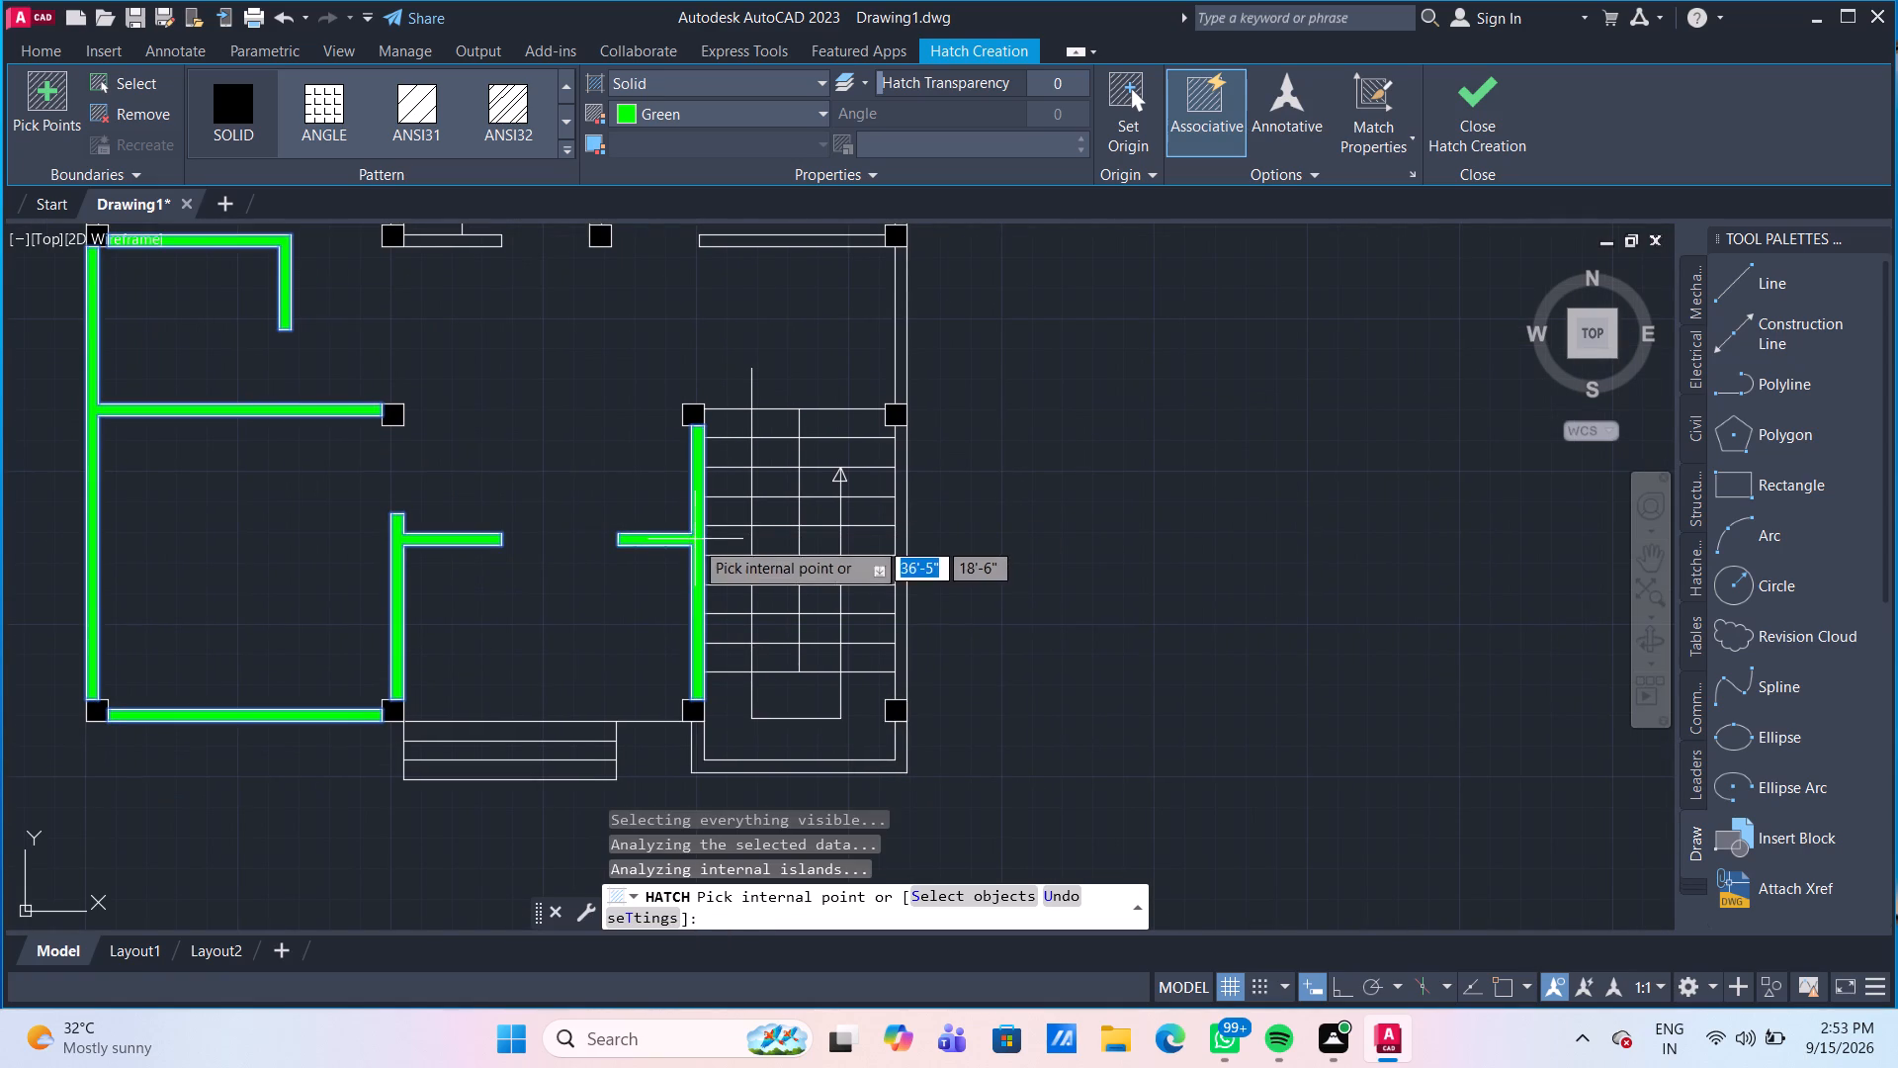
click(898, 754)
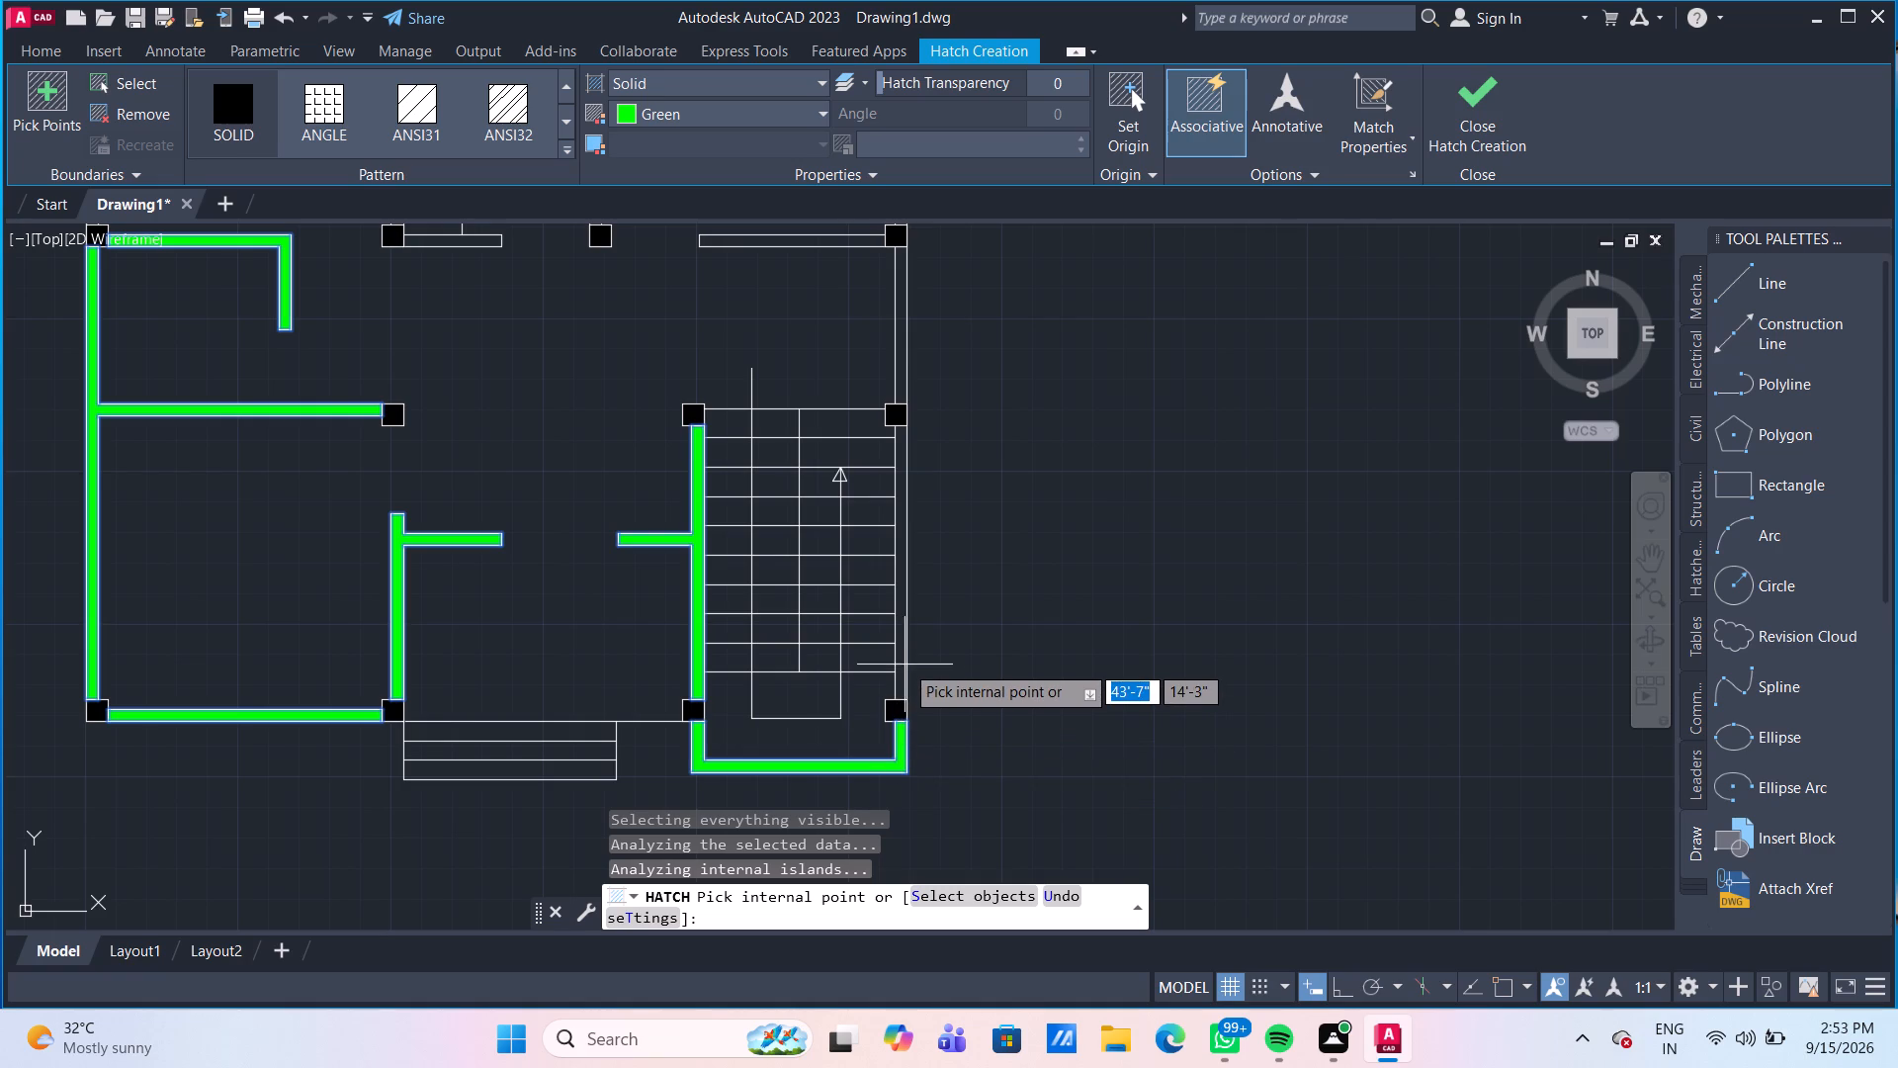
click(904, 660)
Fill the outer wall above the staircase, the top-right room's lower wall and the upper interior walls with the green hatch.
middle_drag(1071, 388, 1062, 644)
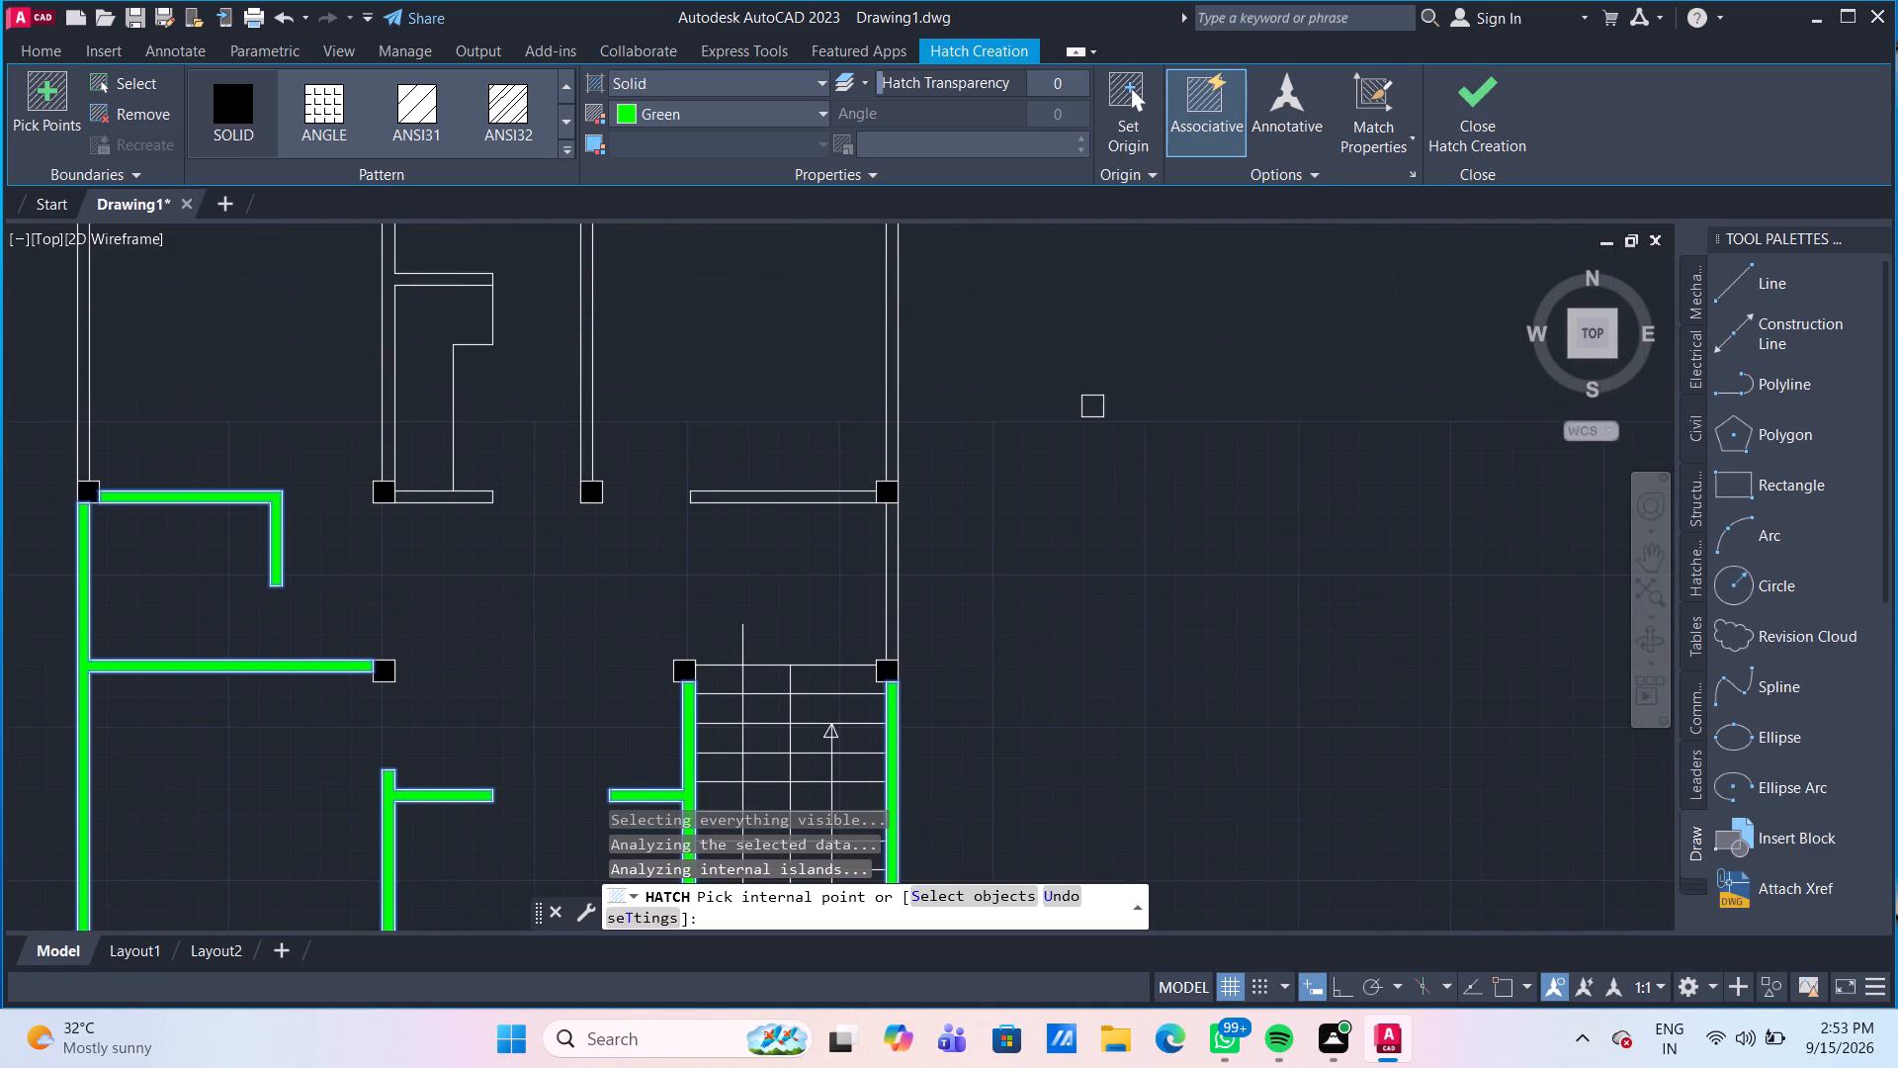
click(896, 558)
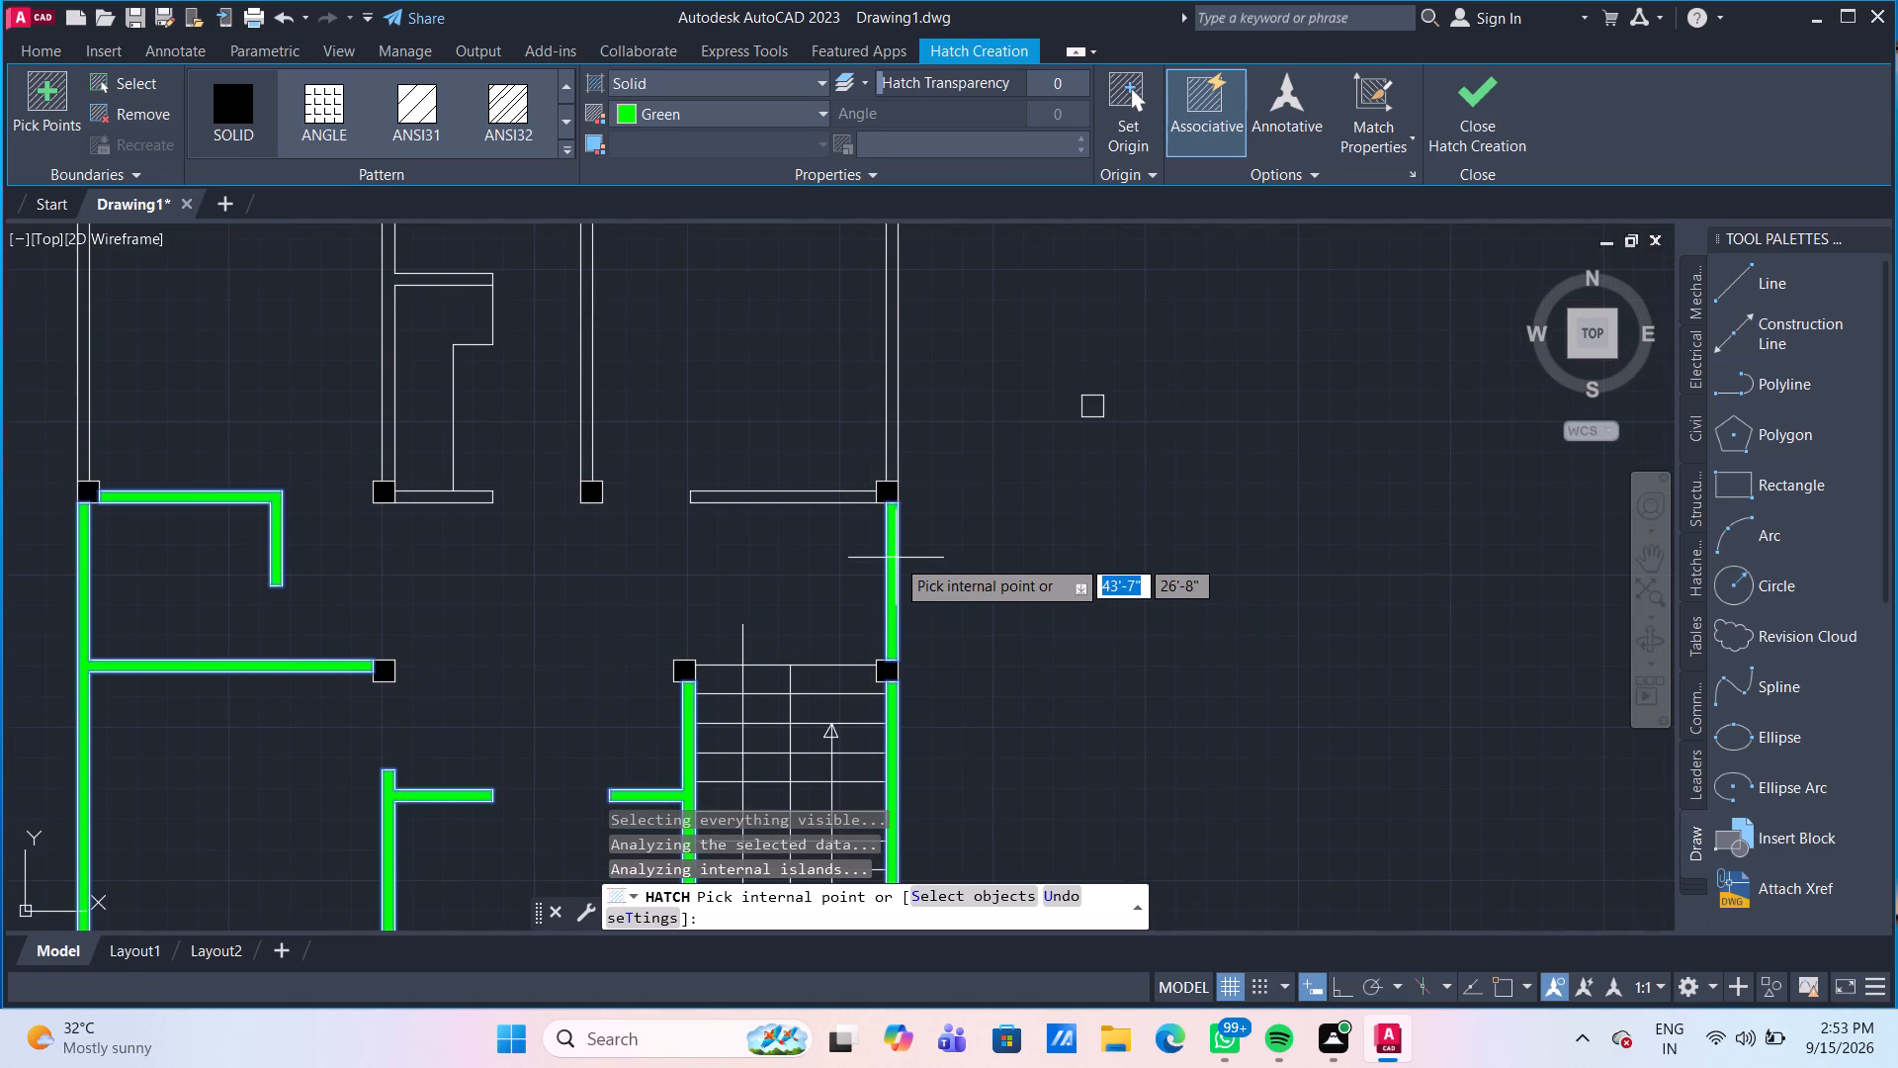
click(890, 437)
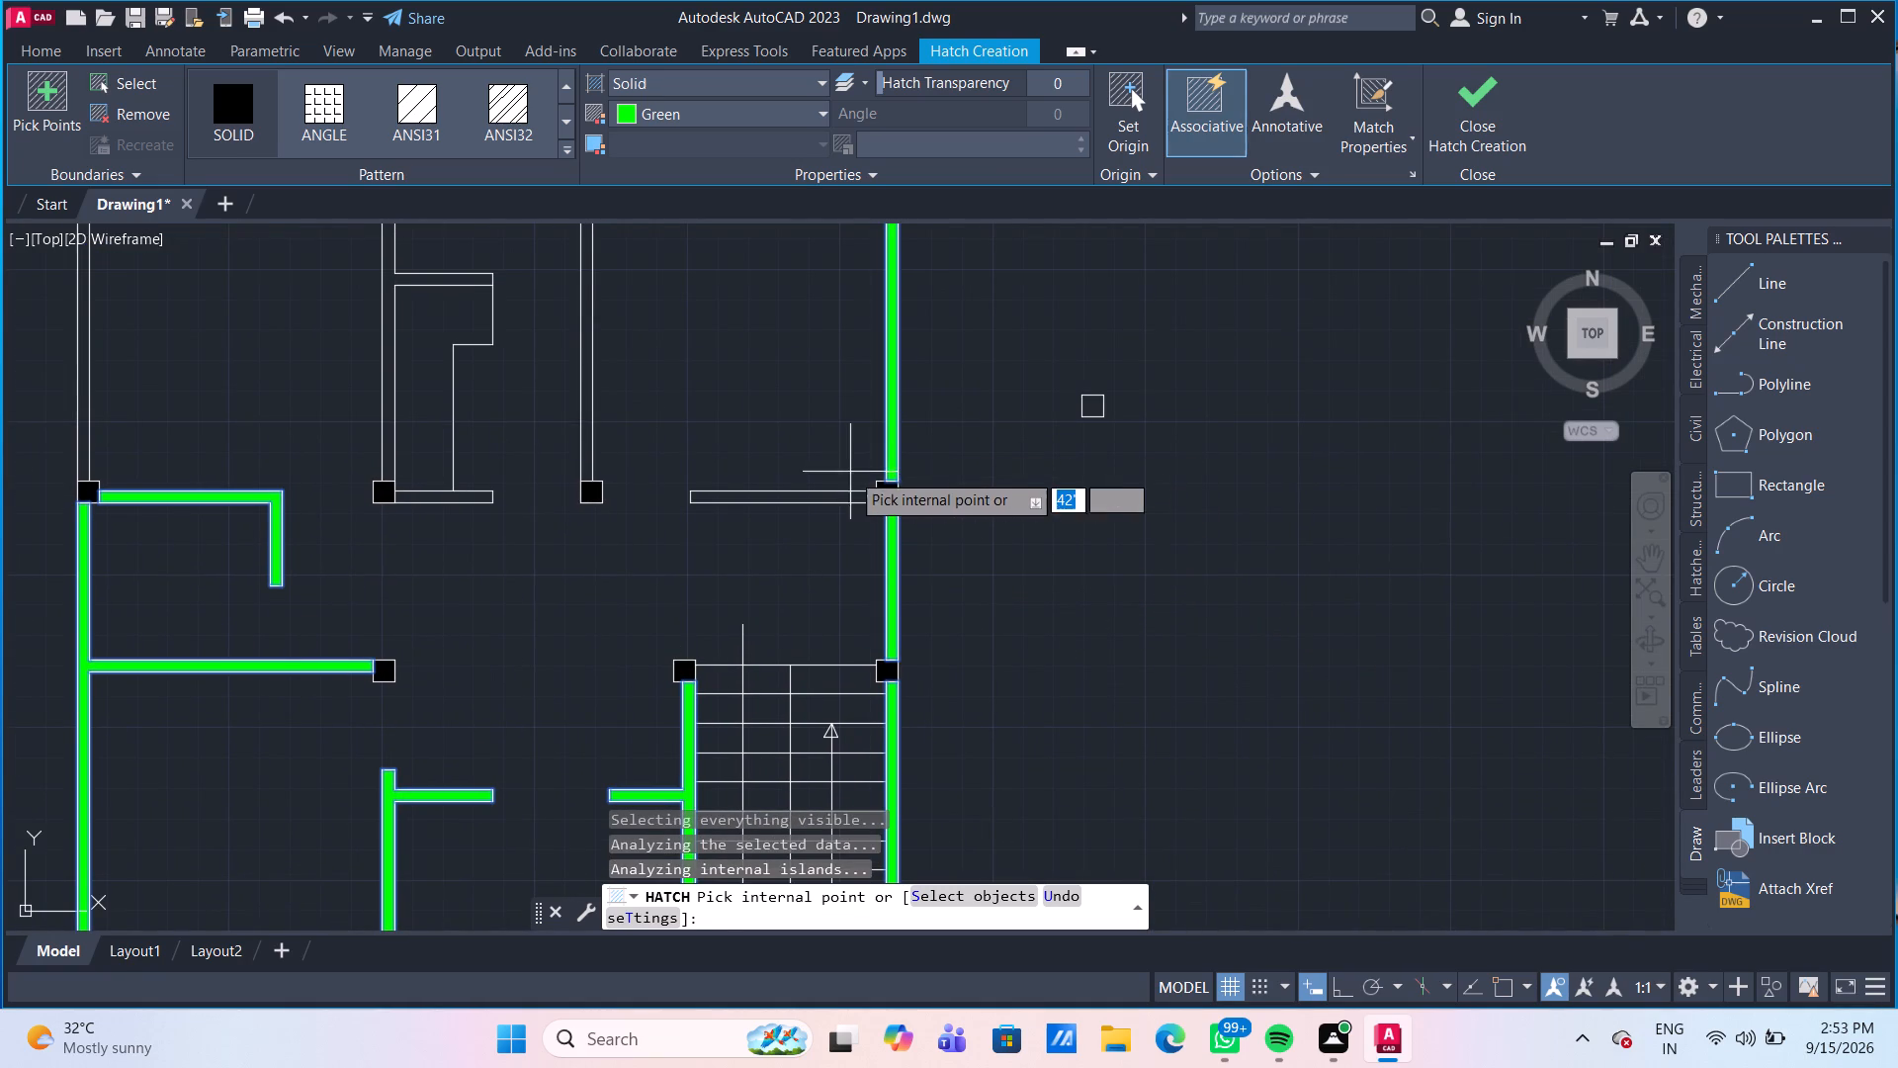
click(840, 495)
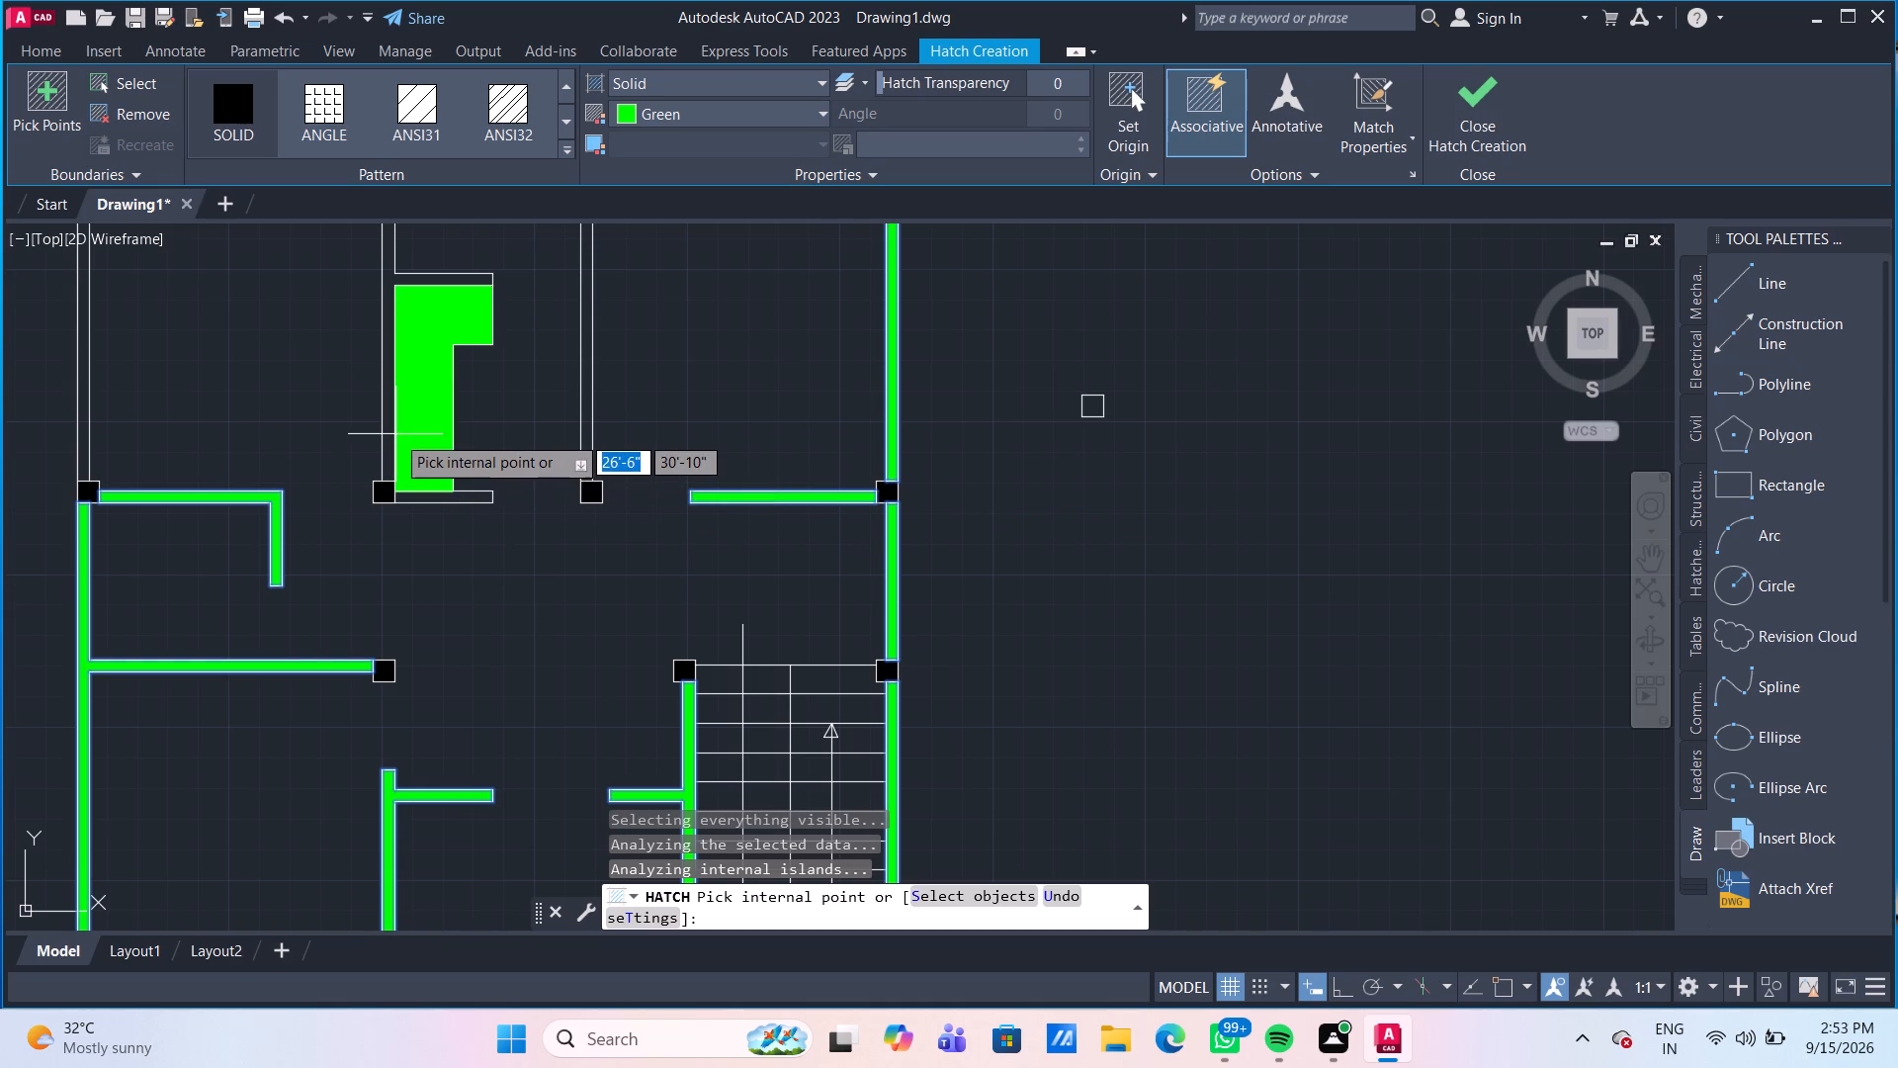
click(388, 427)
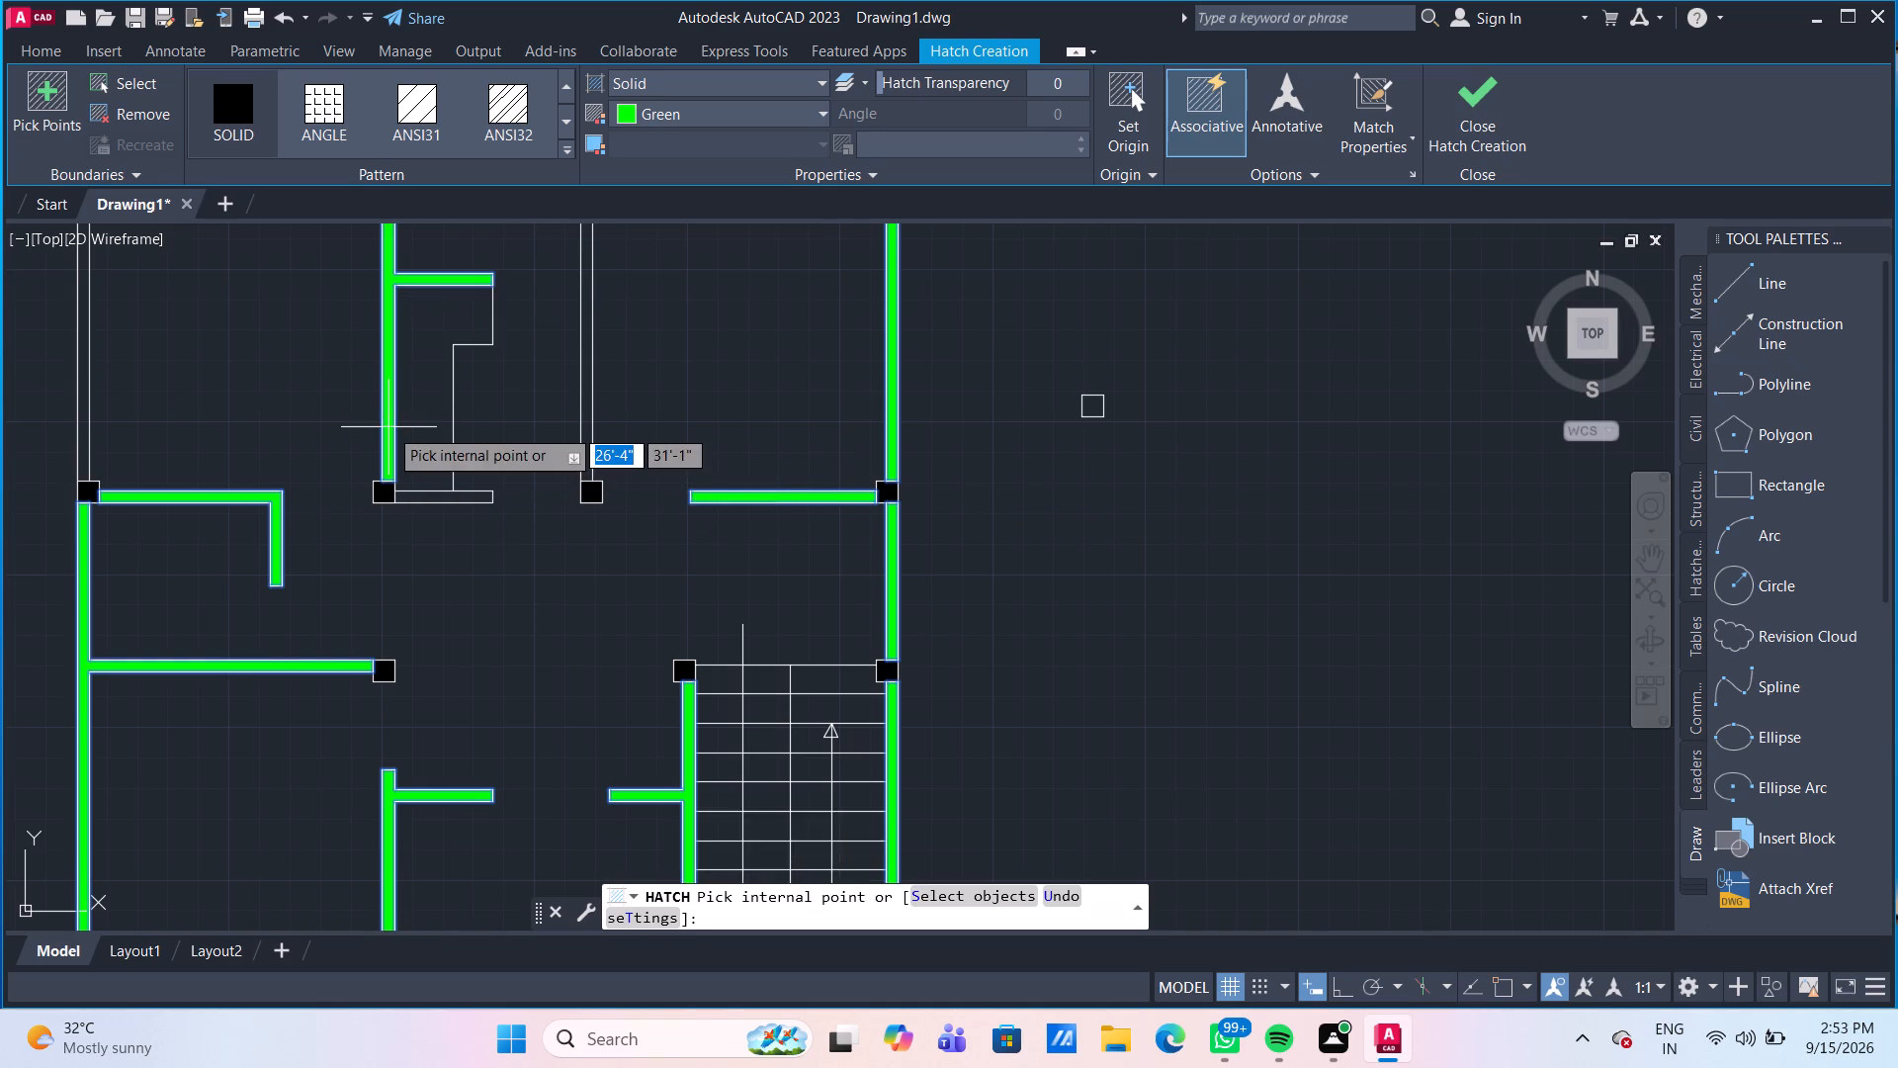
click(460, 496)
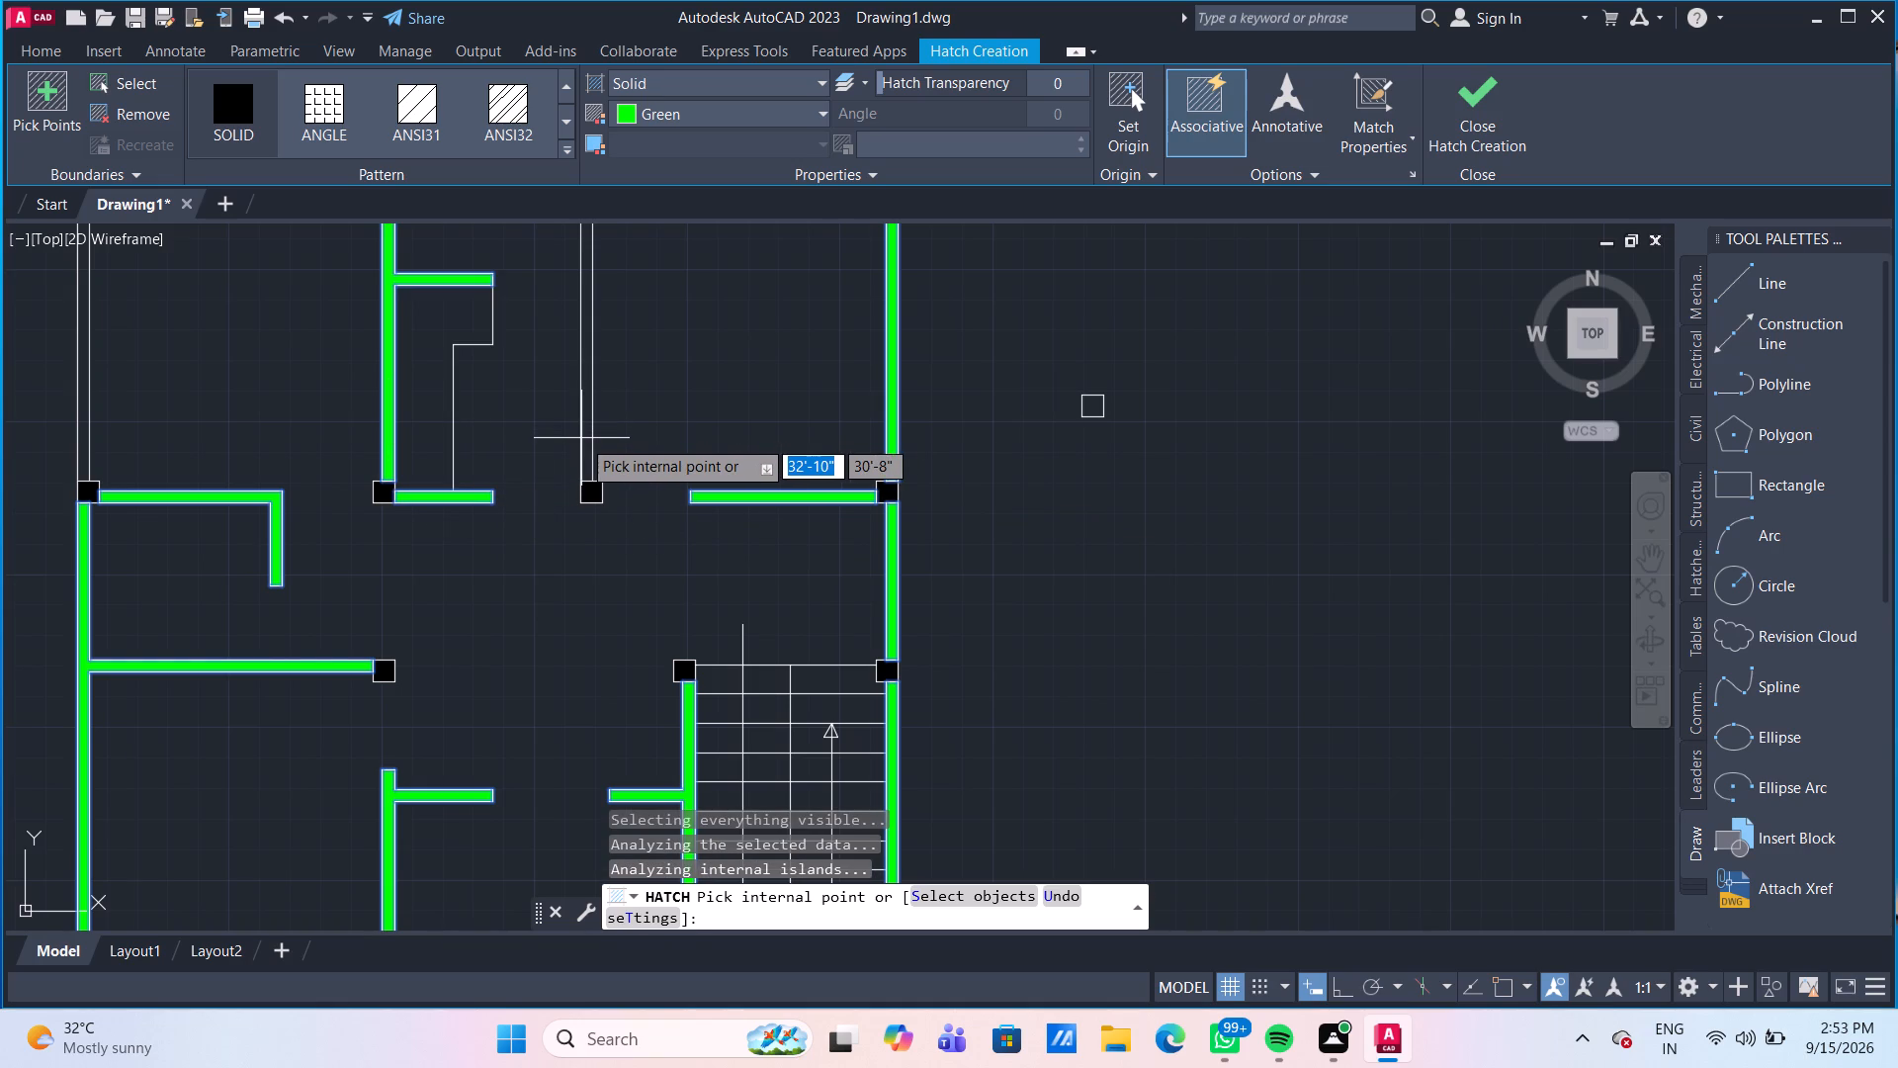
click(585, 446)
Fill the top-left room's outer side wall and the three top outer wall segments with the green hatch.
middle_drag(545, 391, 545, 607)
scroll(545, 391, down, 1)
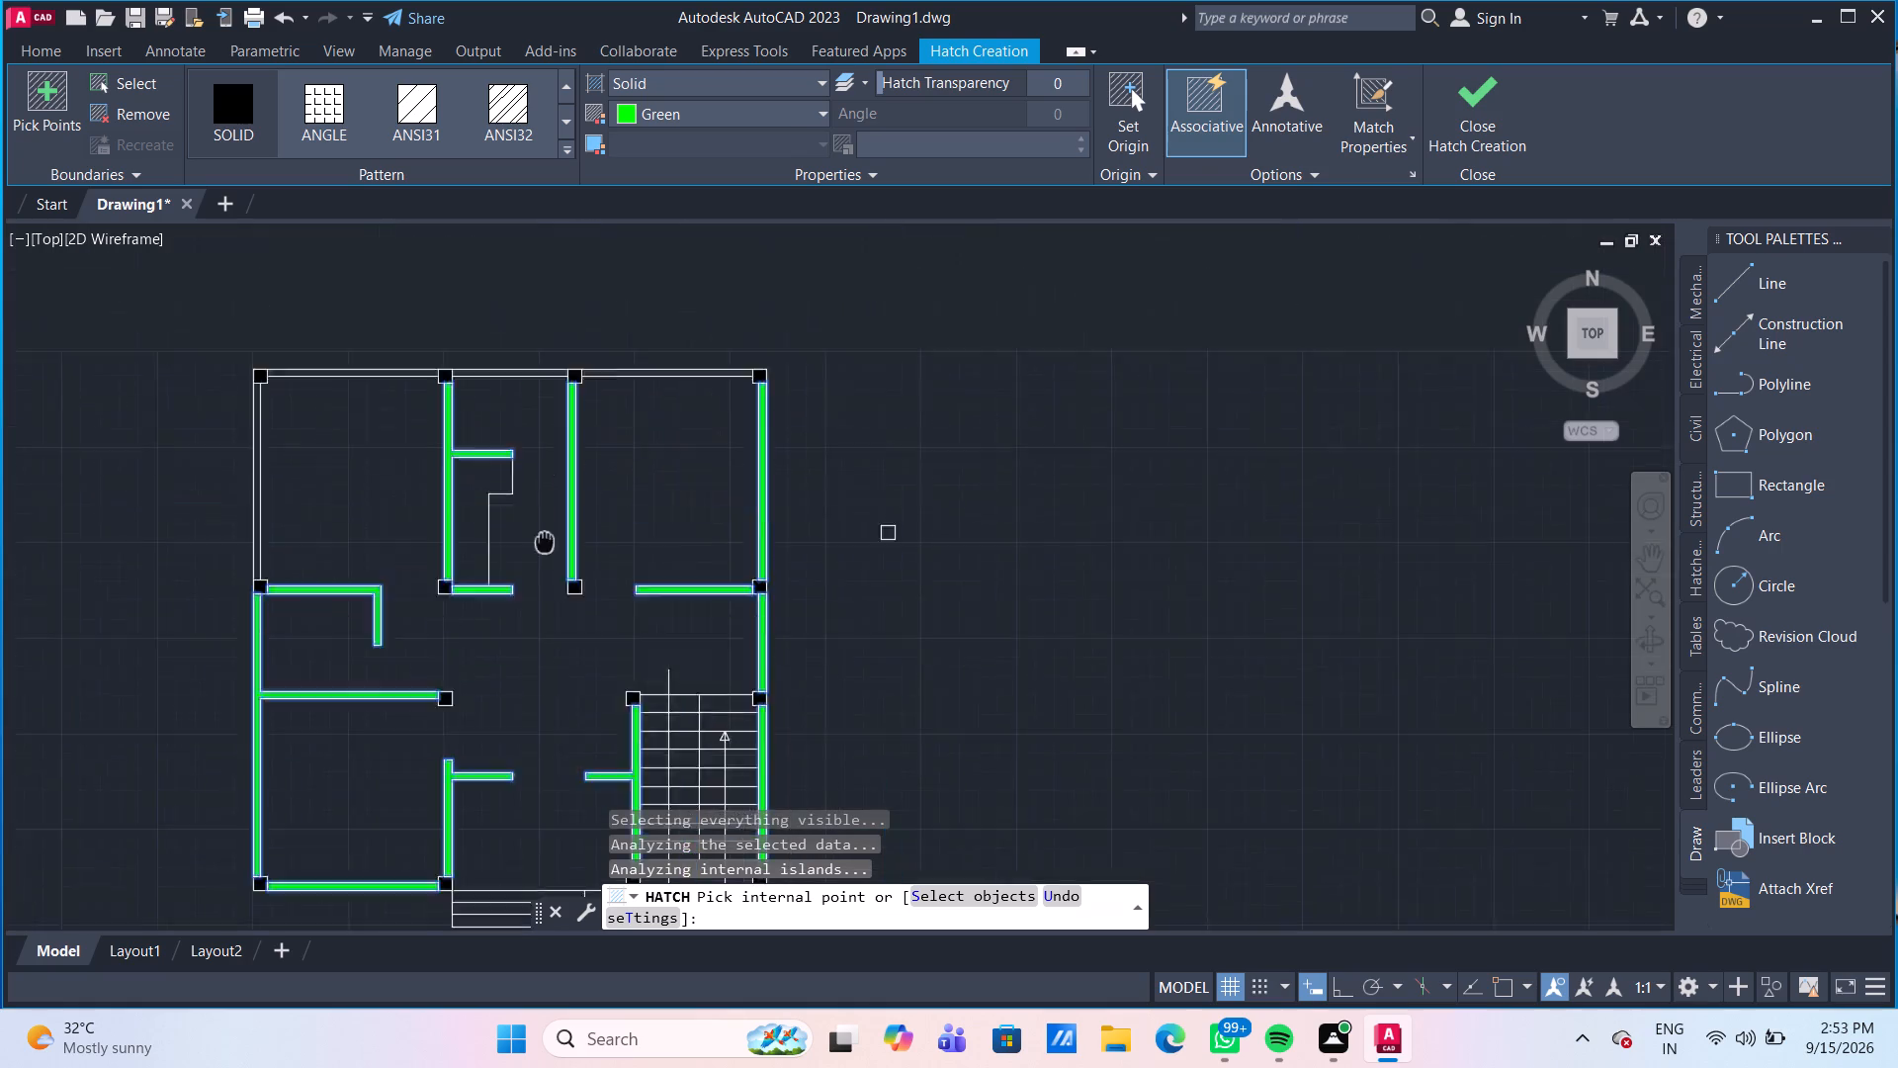
middle_drag(545, 607, 559, 752)
scroll(225, 661, up, 2)
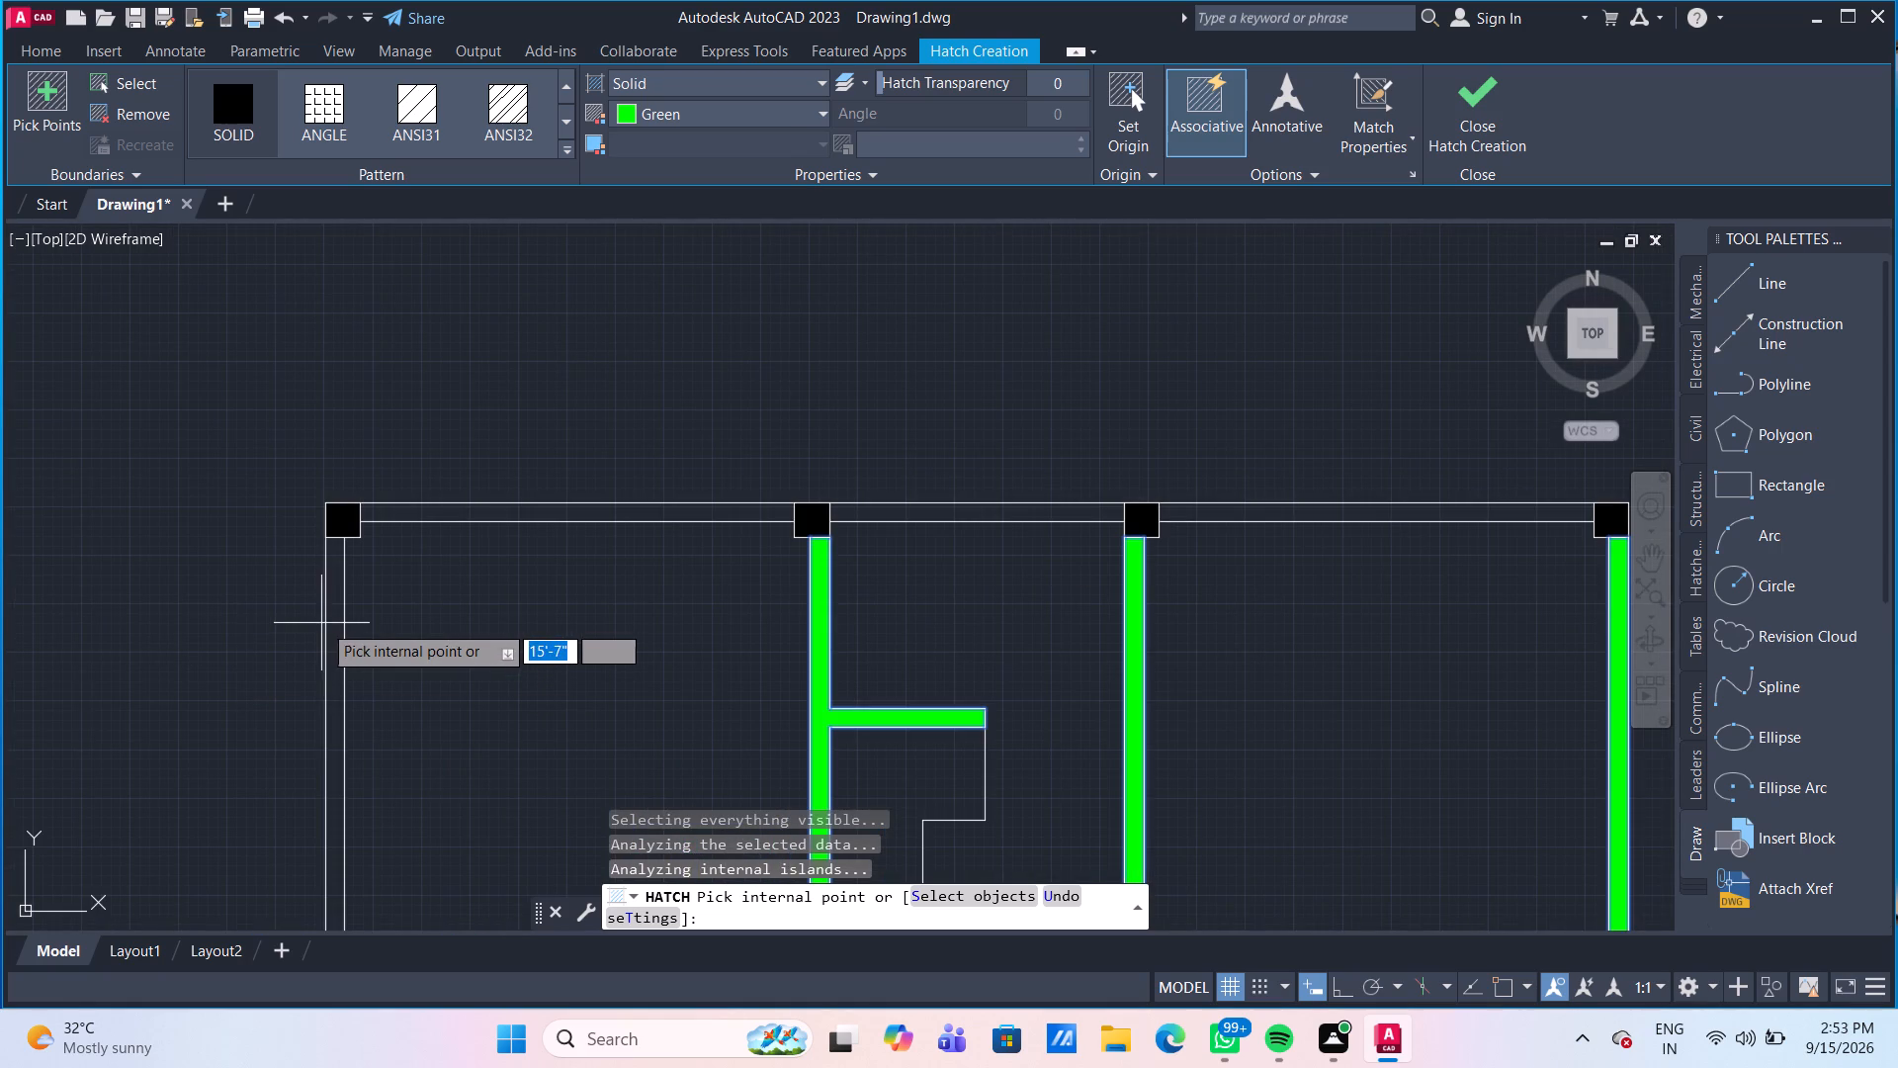
click(330, 628)
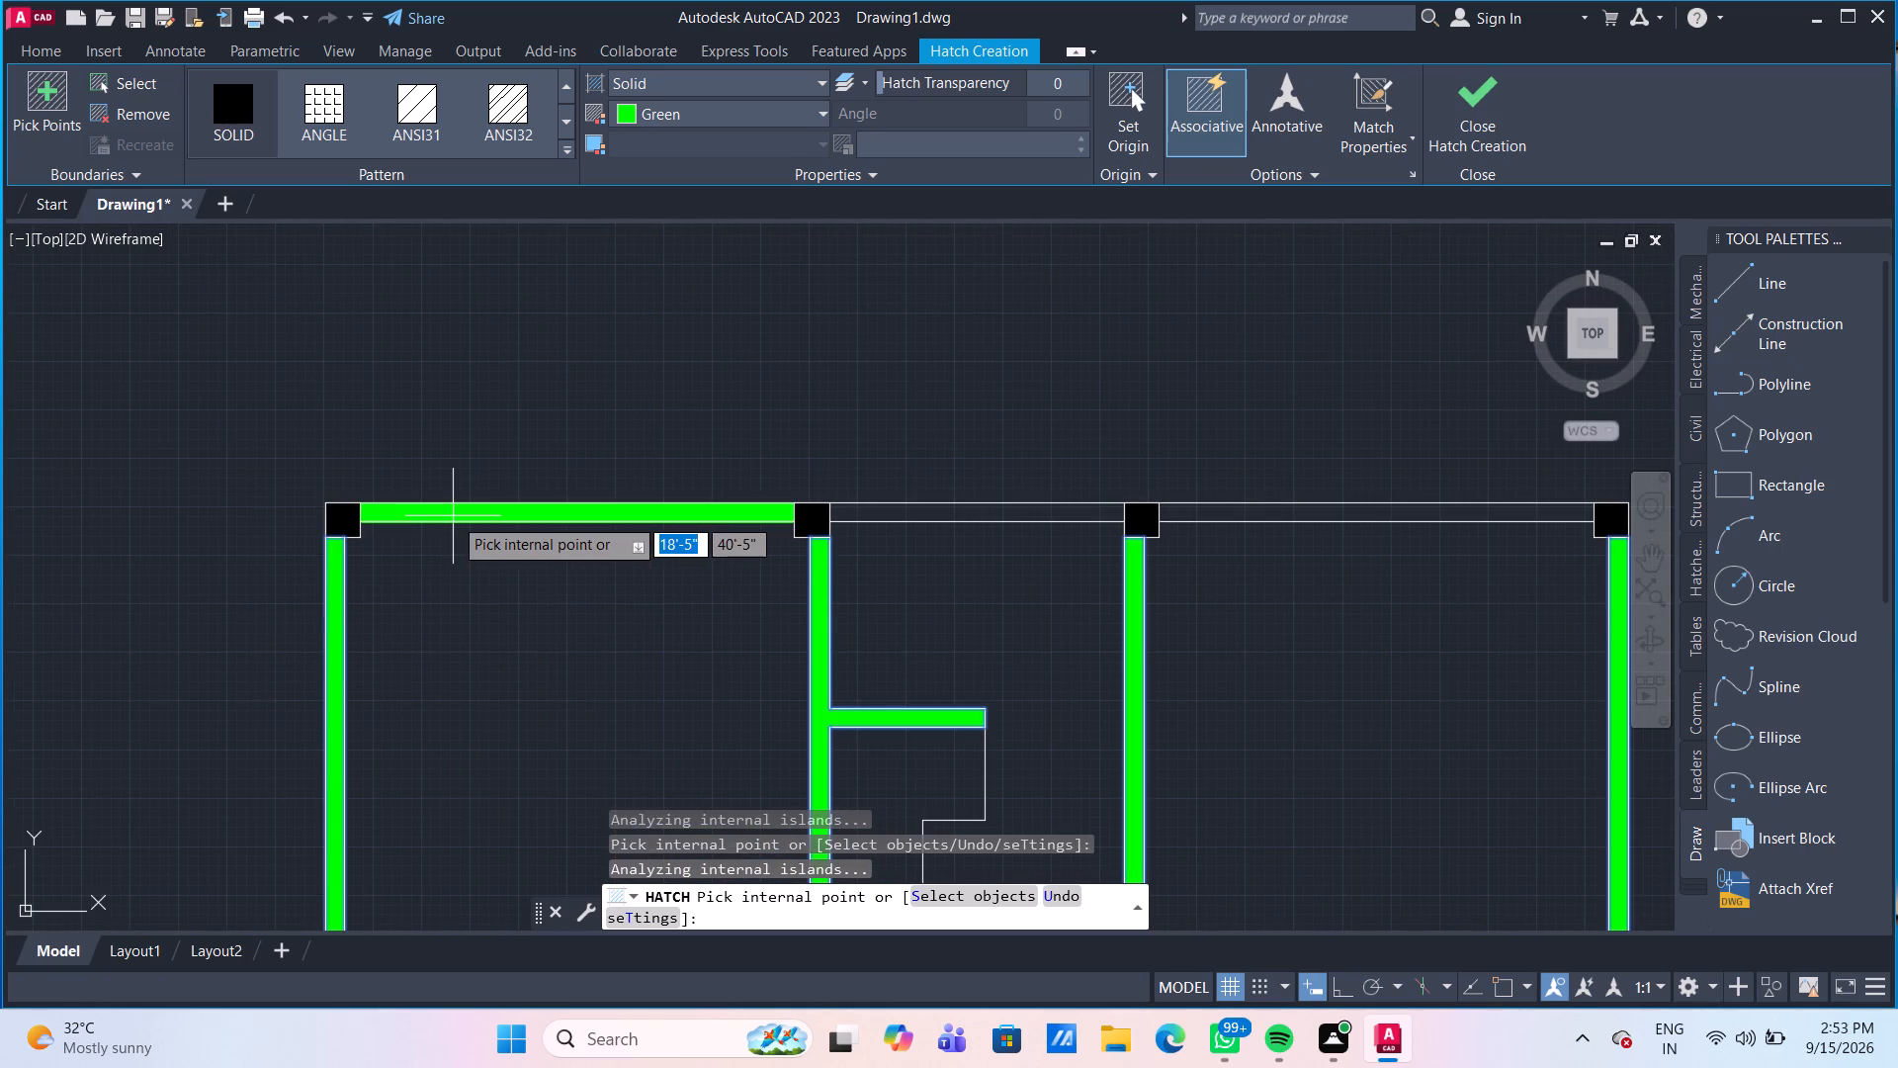
click(453, 516)
click(964, 512)
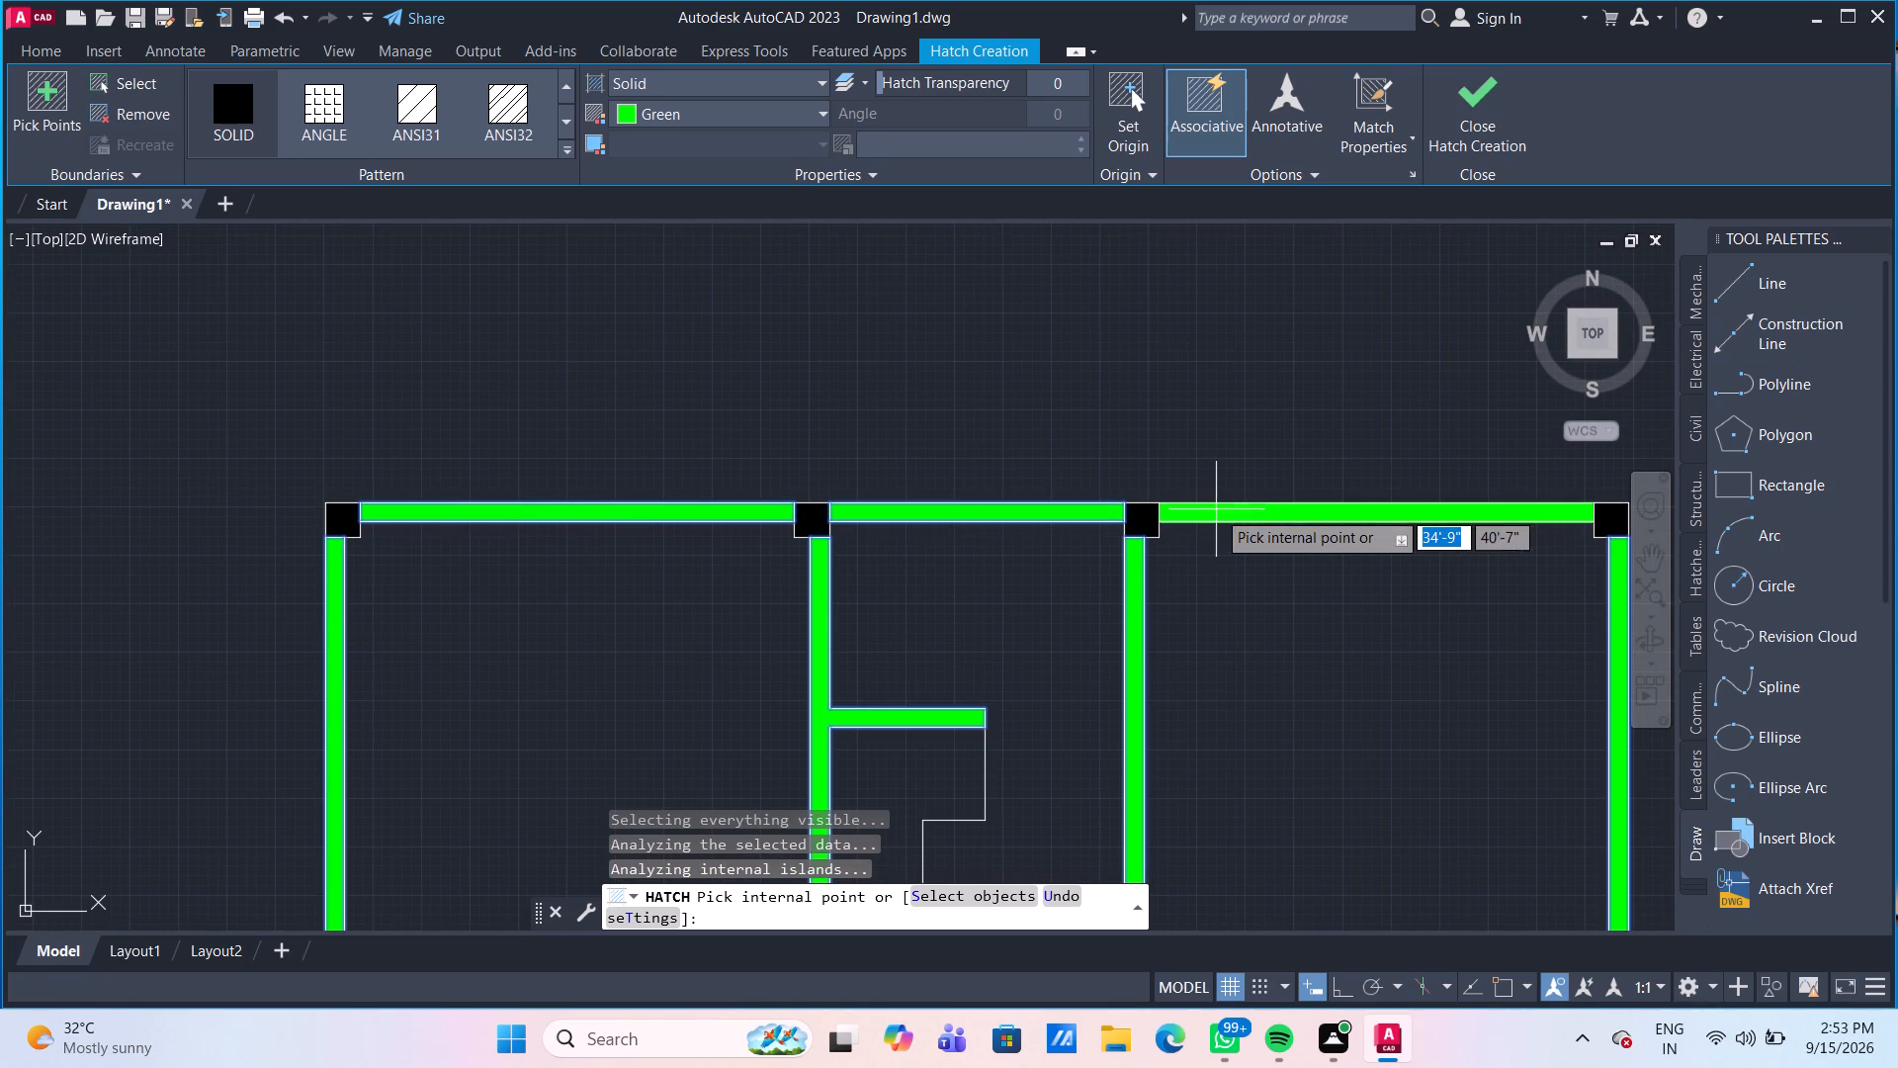
click(1223, 508)
scroll(1362, 680, down, 3)
middle_drag(1349, 710, 984, 438)
scroll(1349, 710, down, 1)
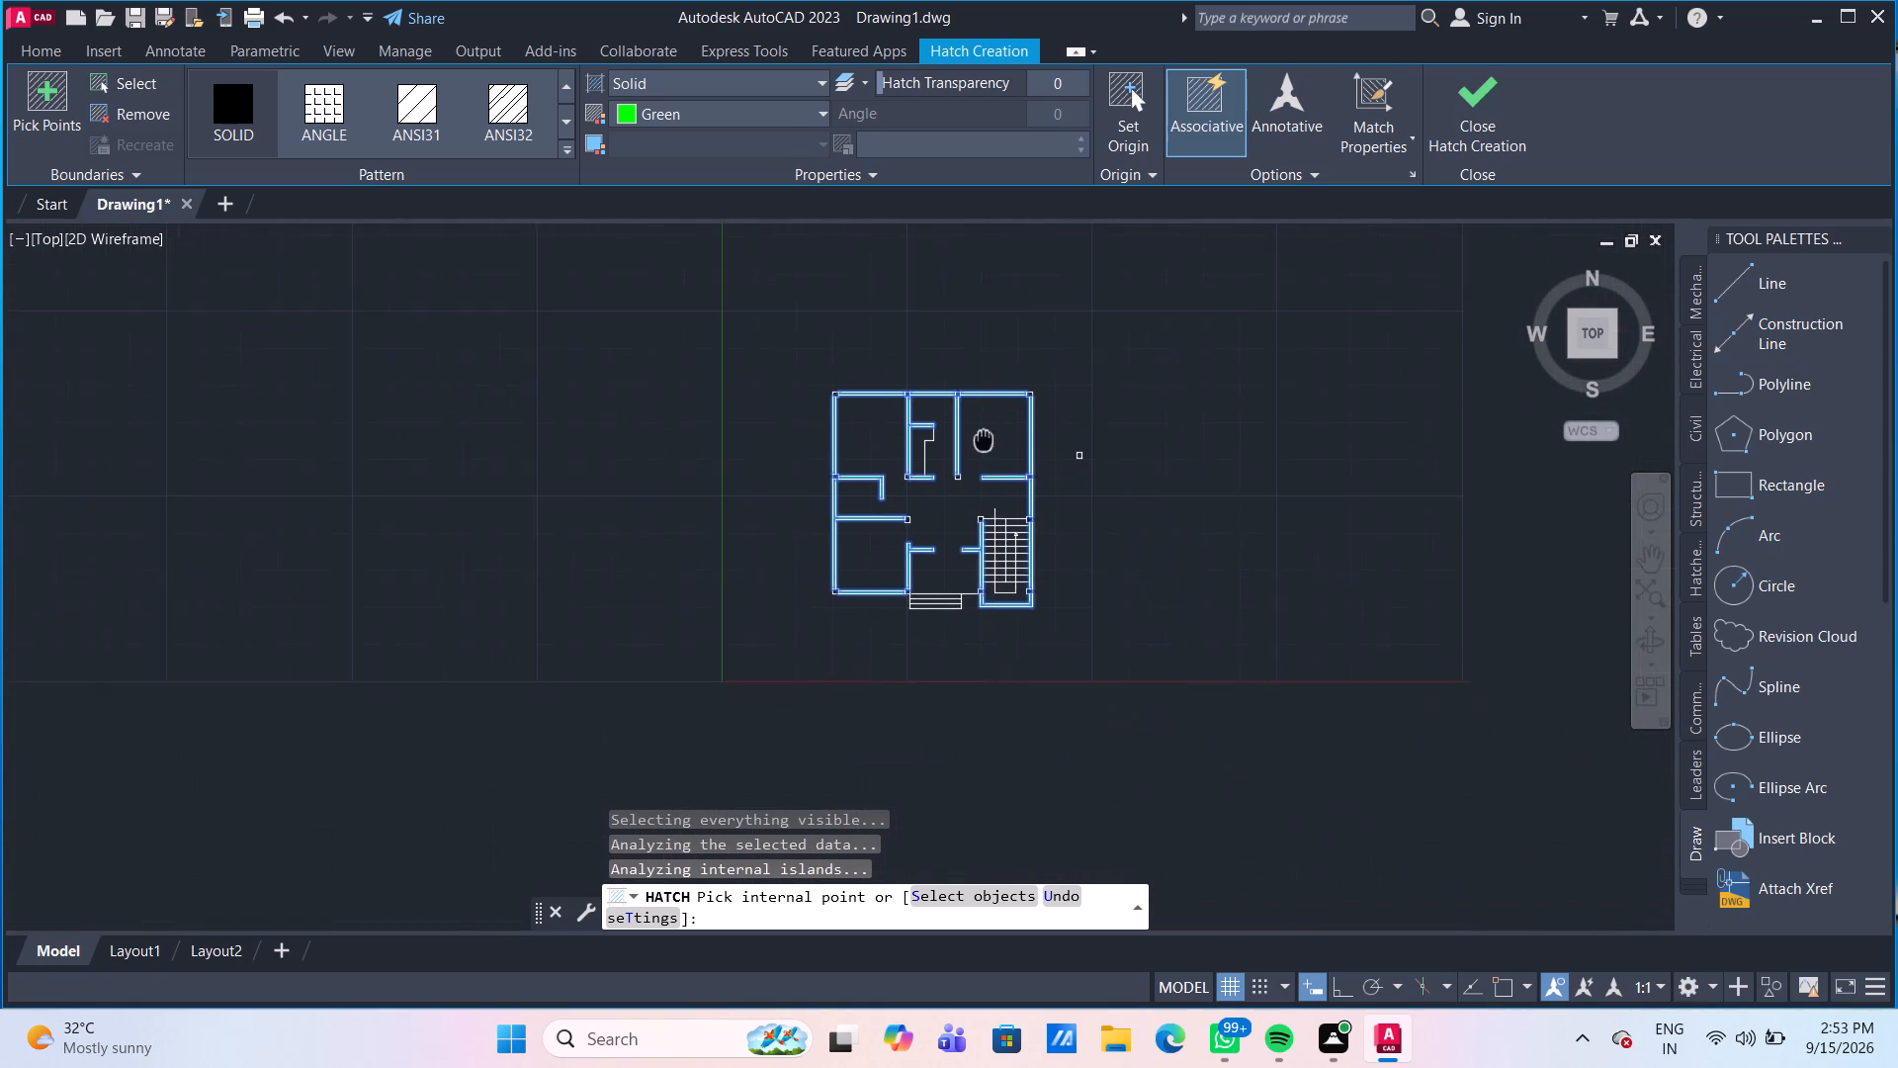
middle_drag(984, 438, 977, 435)
scroll(956, 533, up, 2)
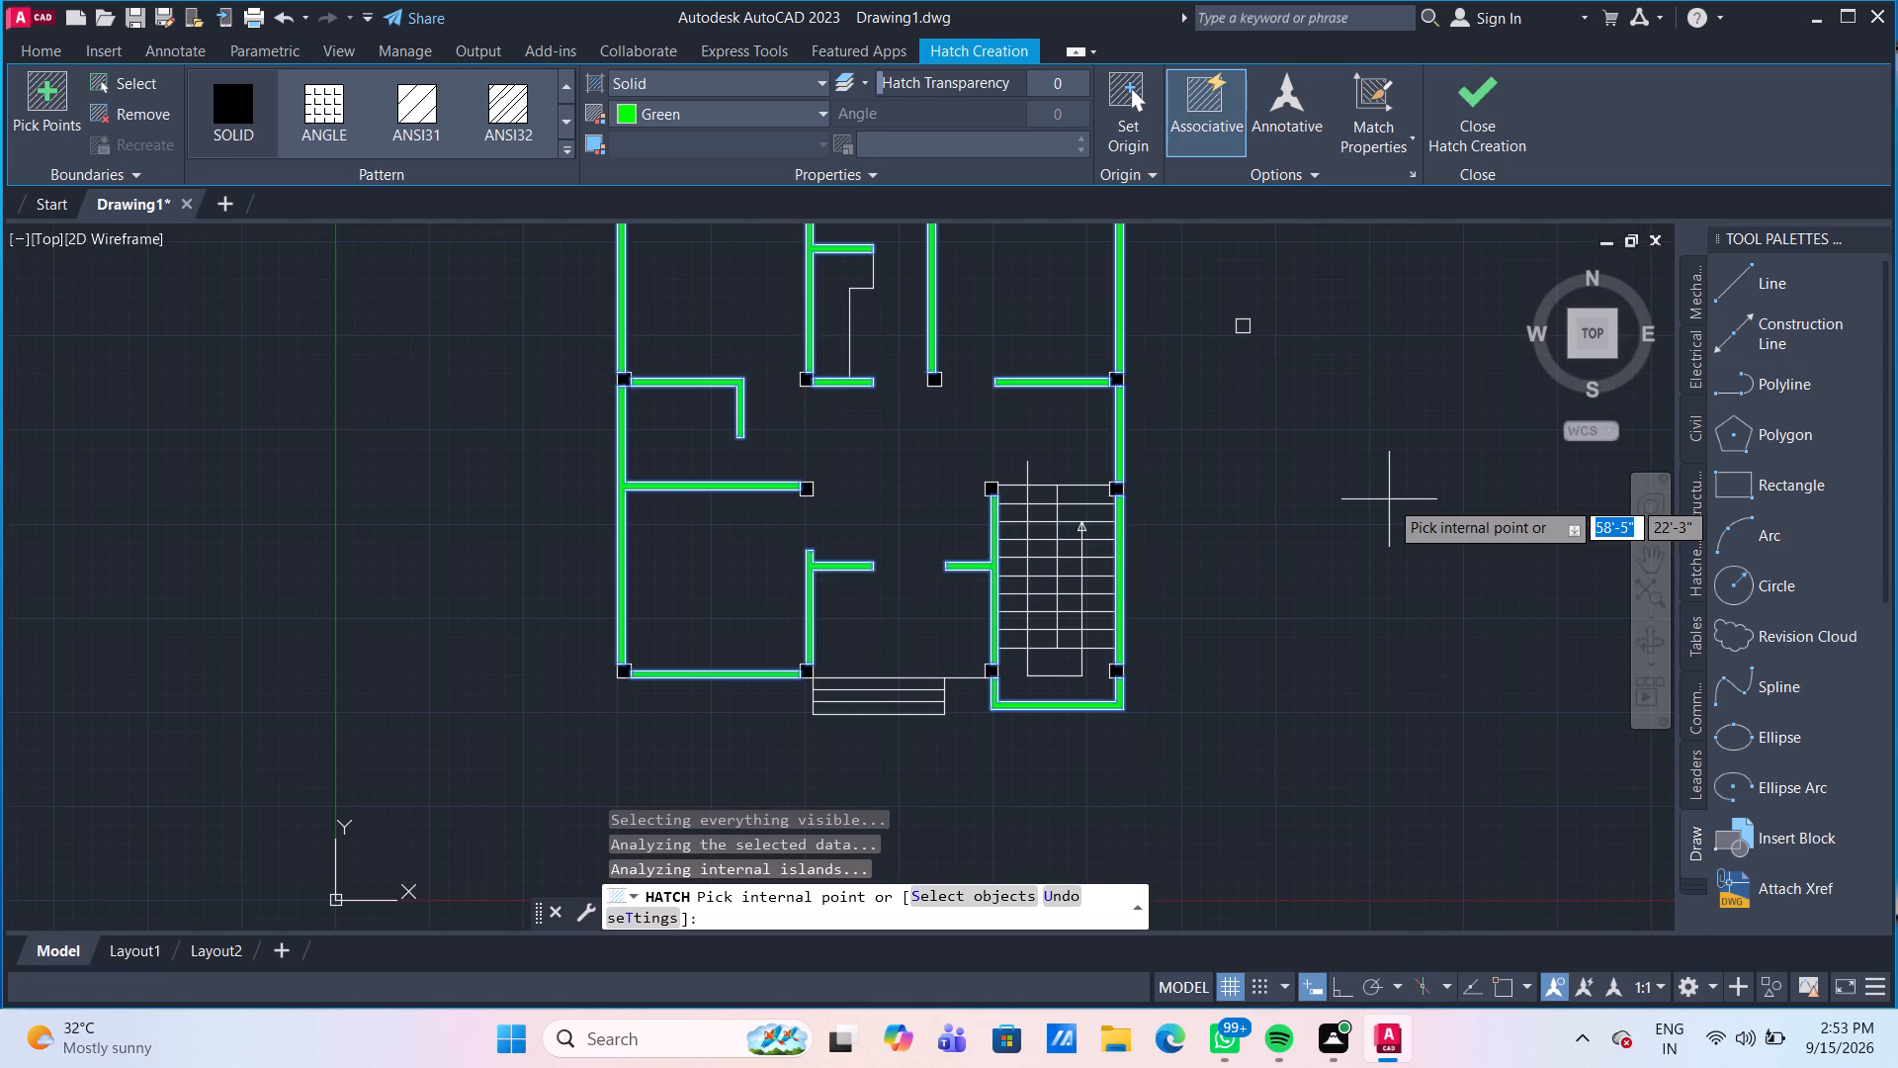
Finish the solid green wall hatch.
key(Return)
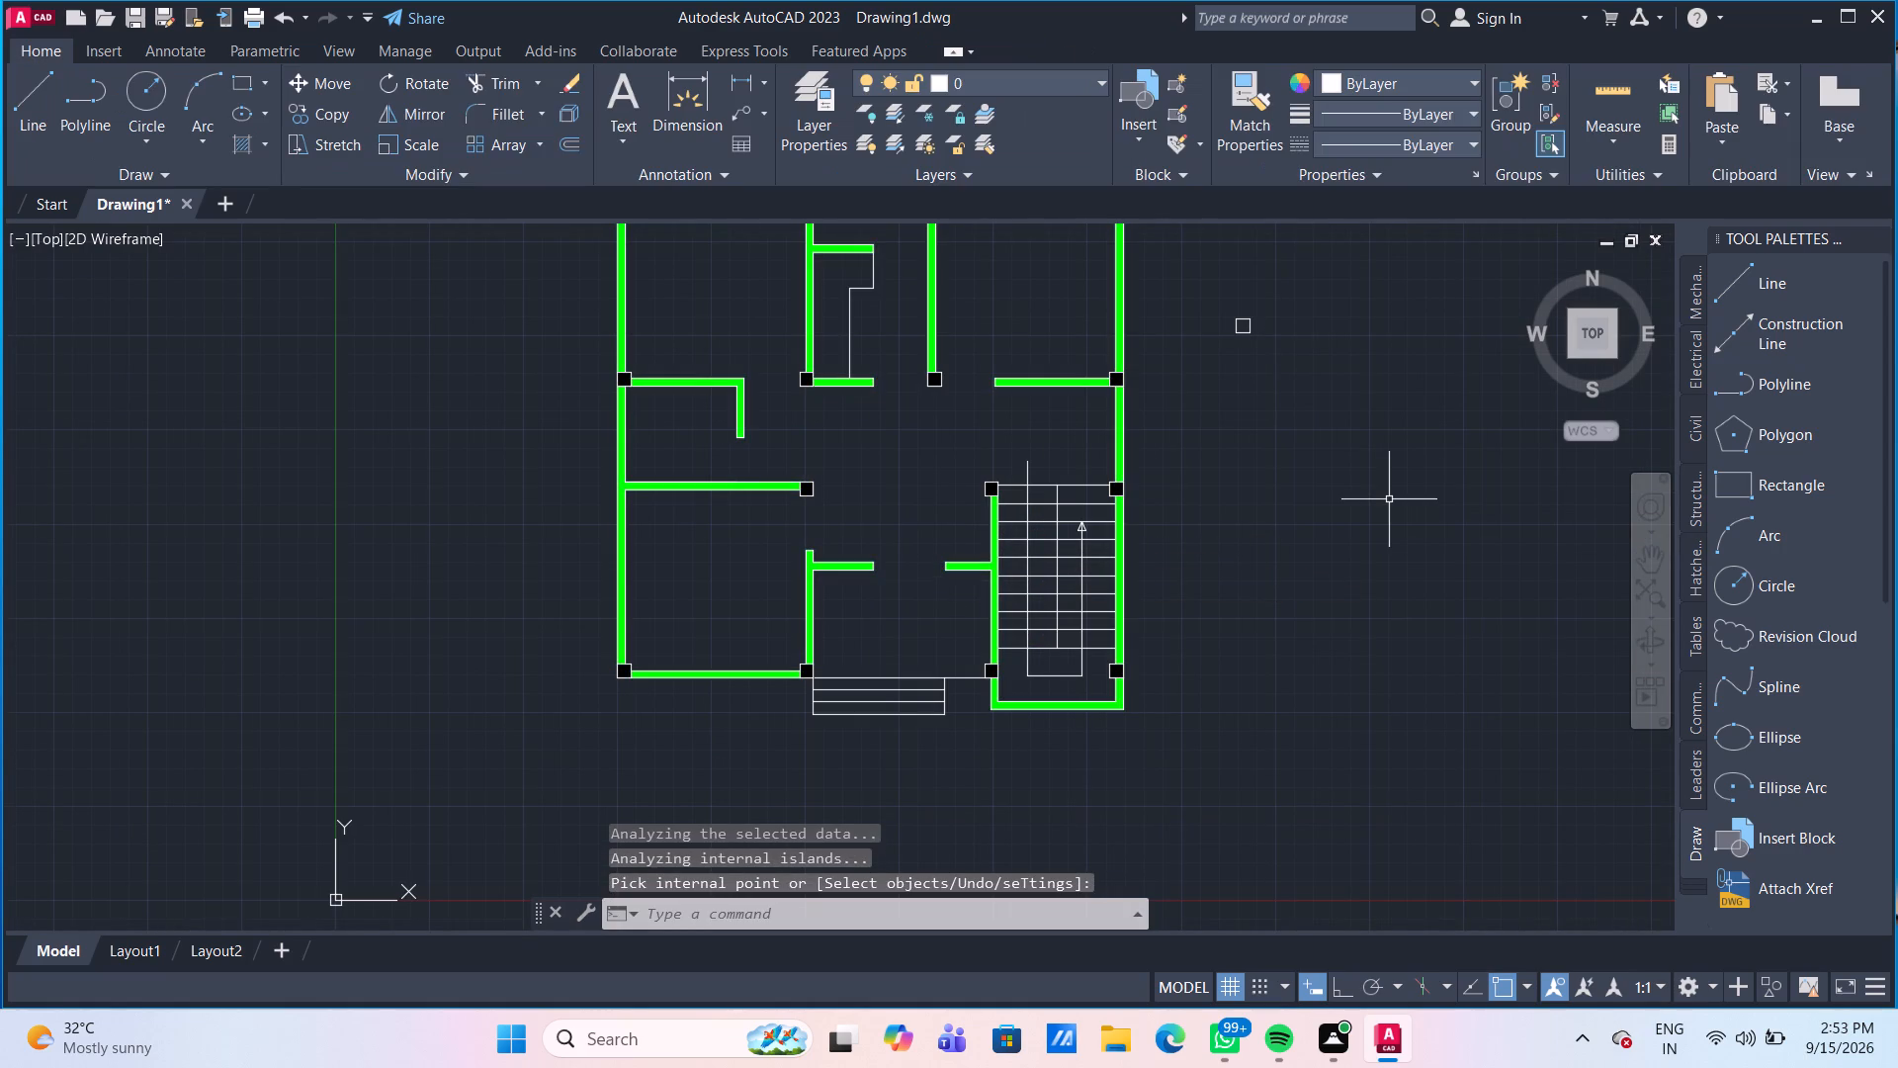
middle_drag(1304, 621, 1198, 775)
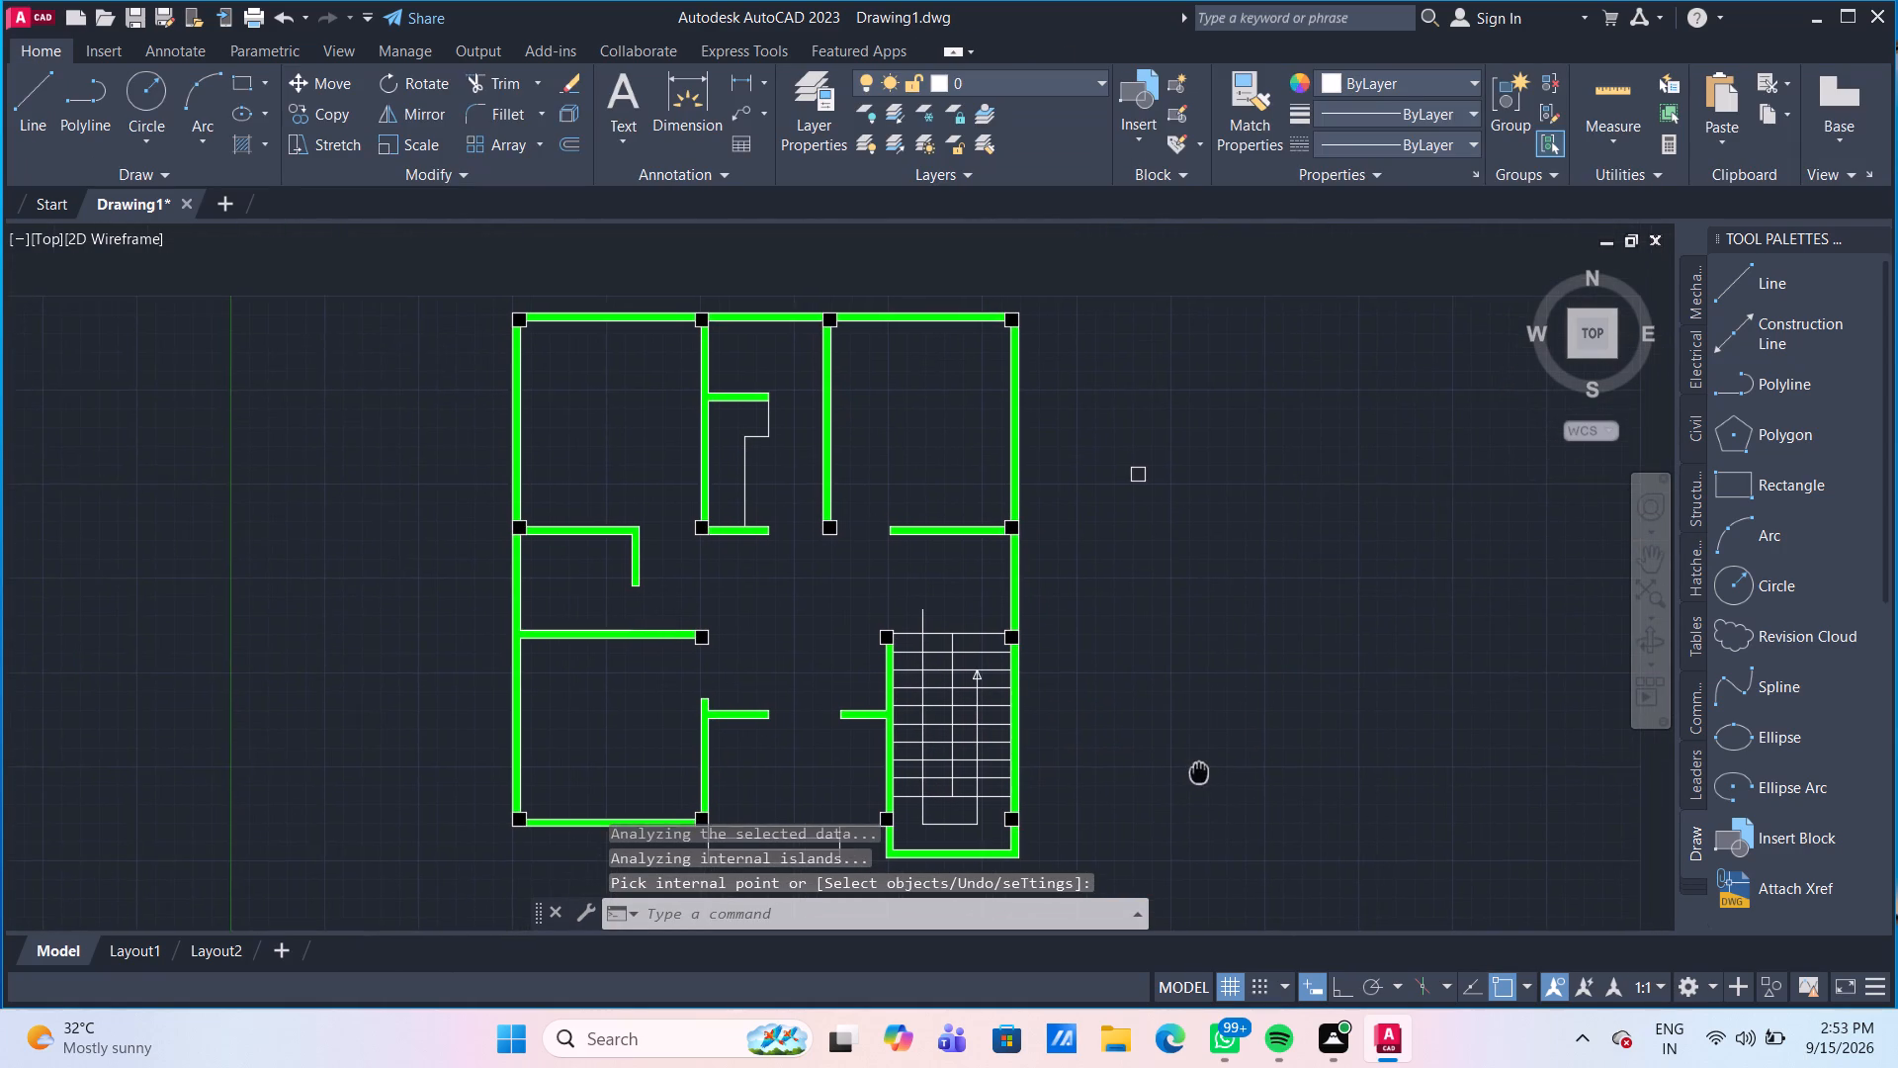
middle_drag(1198, 775, 1198, 729)
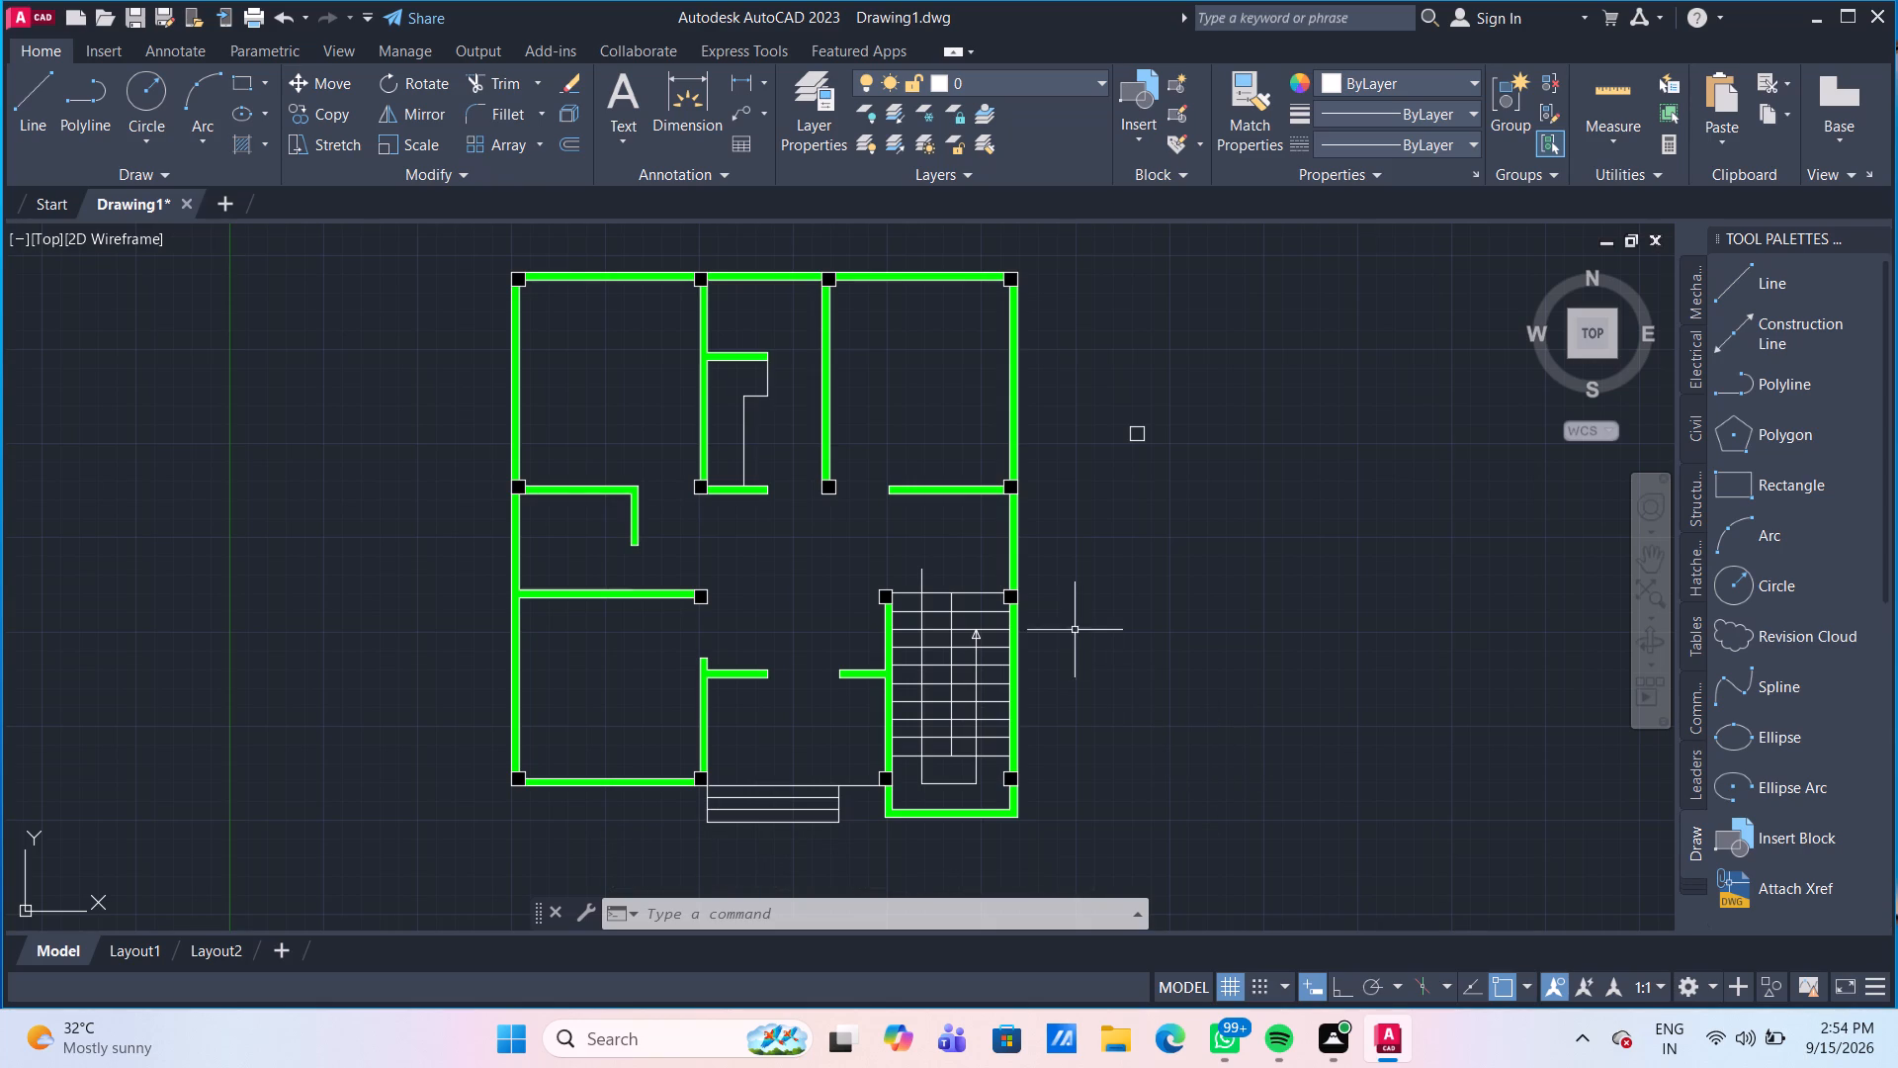
Fill the L-shaped counter in the top-middle room with an AR-CONC pattern hatch, using the ByLayer colour.
scroll(794, 448, up, 2)
middle_drag(794, 448, 793, 477)
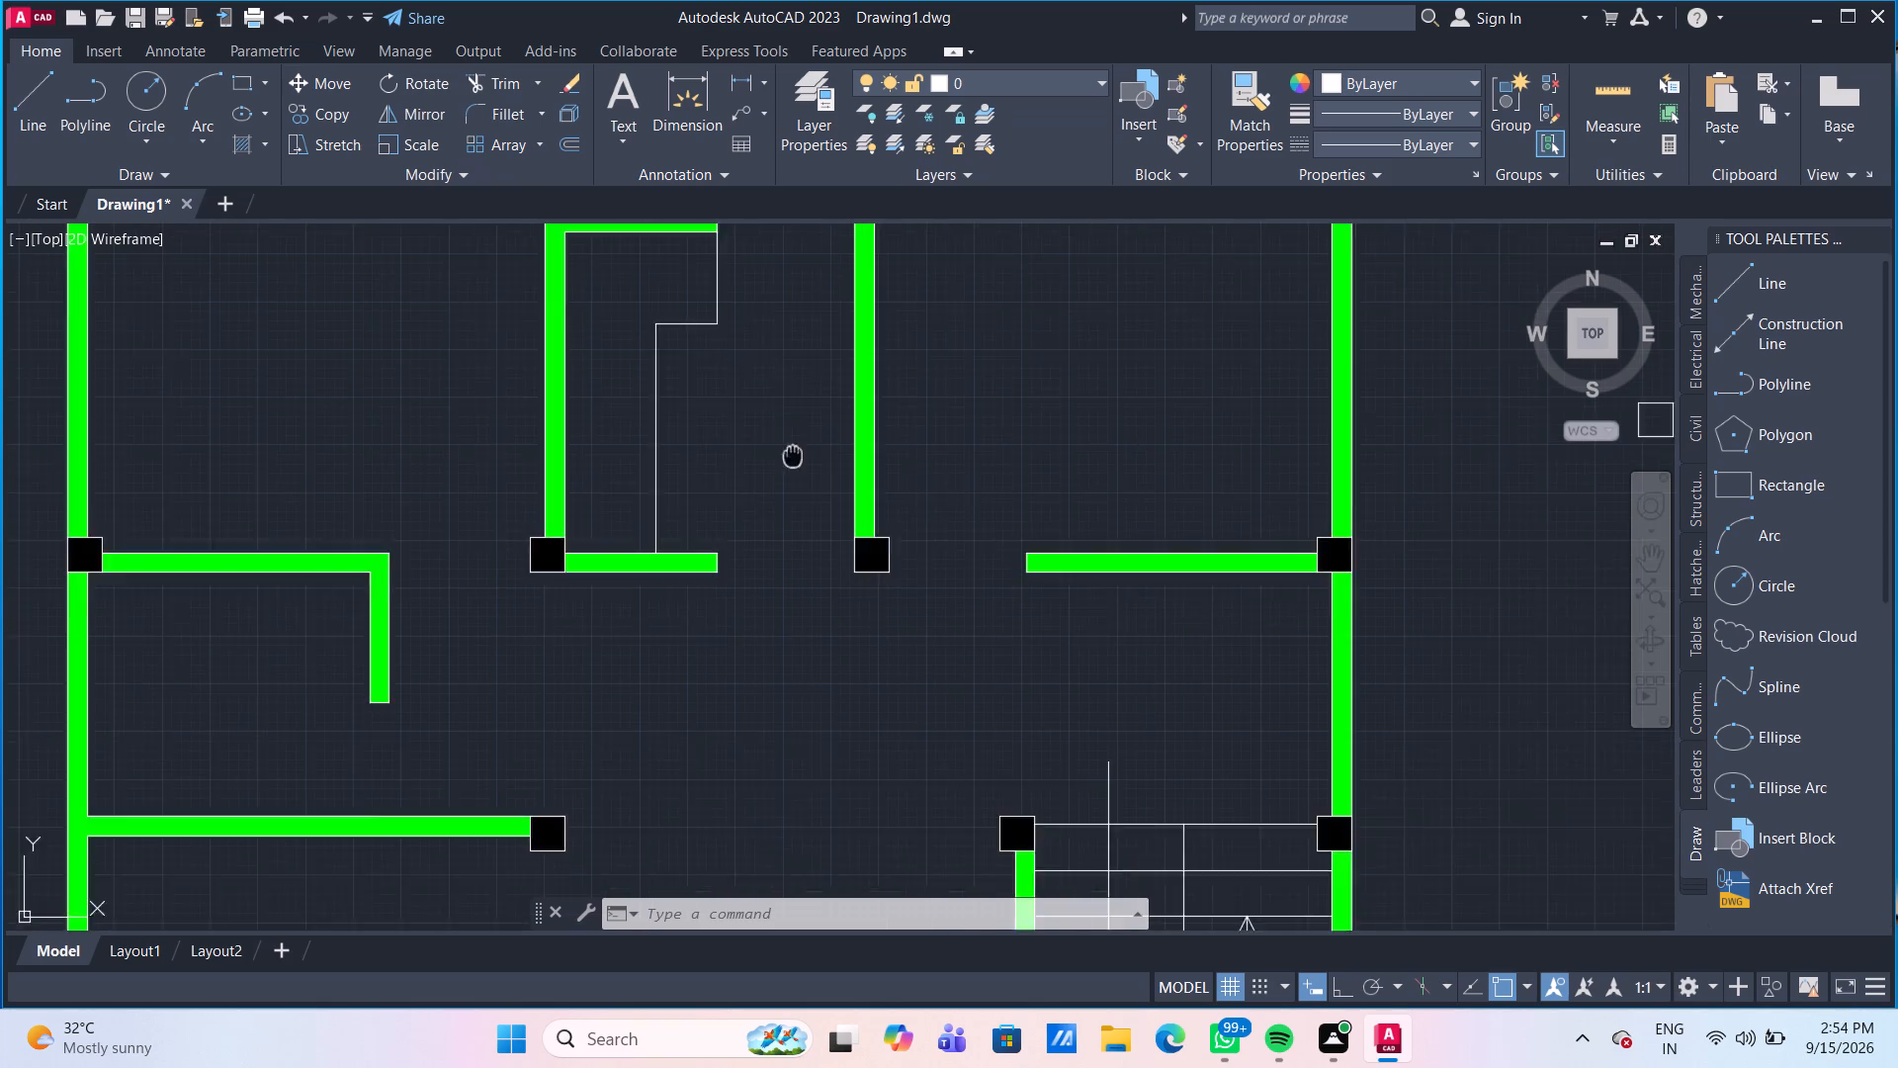
middle_drag(793, 477, 803, 532)
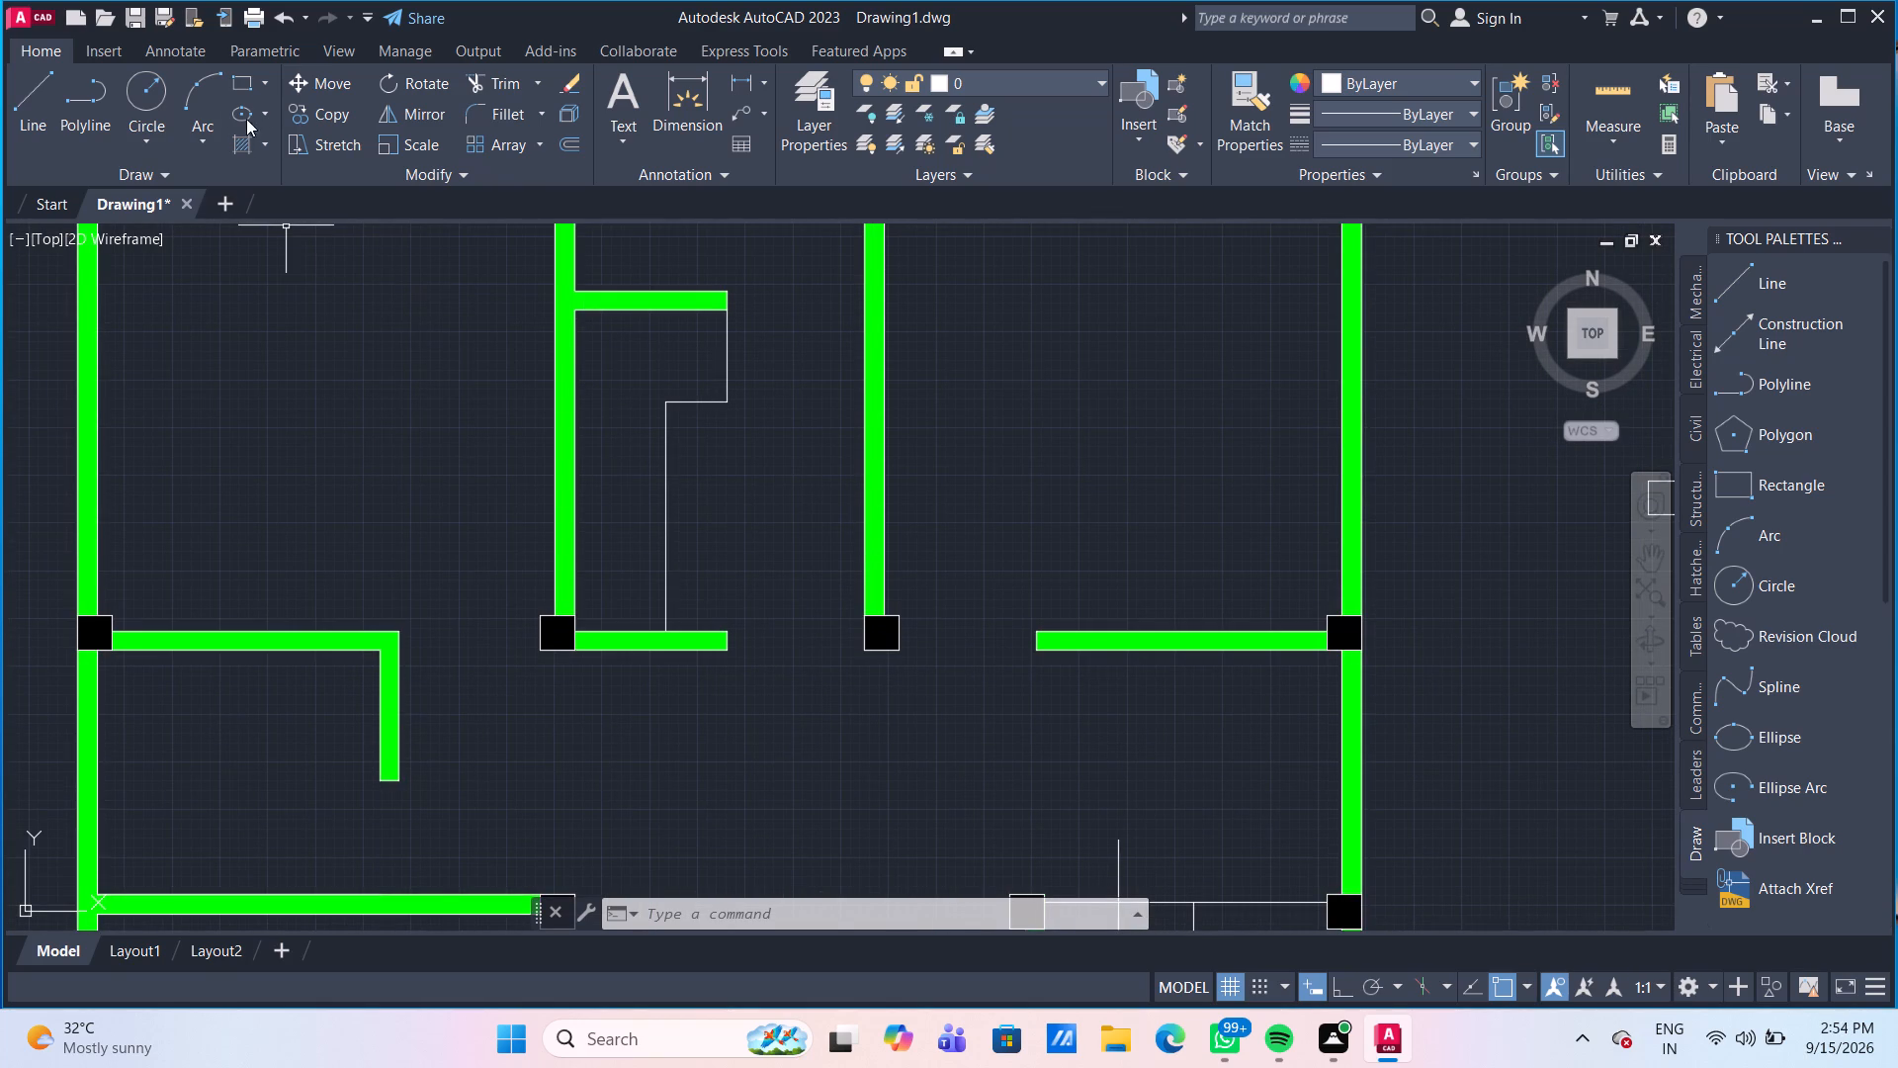
click(259, 142)
click(301, 186)
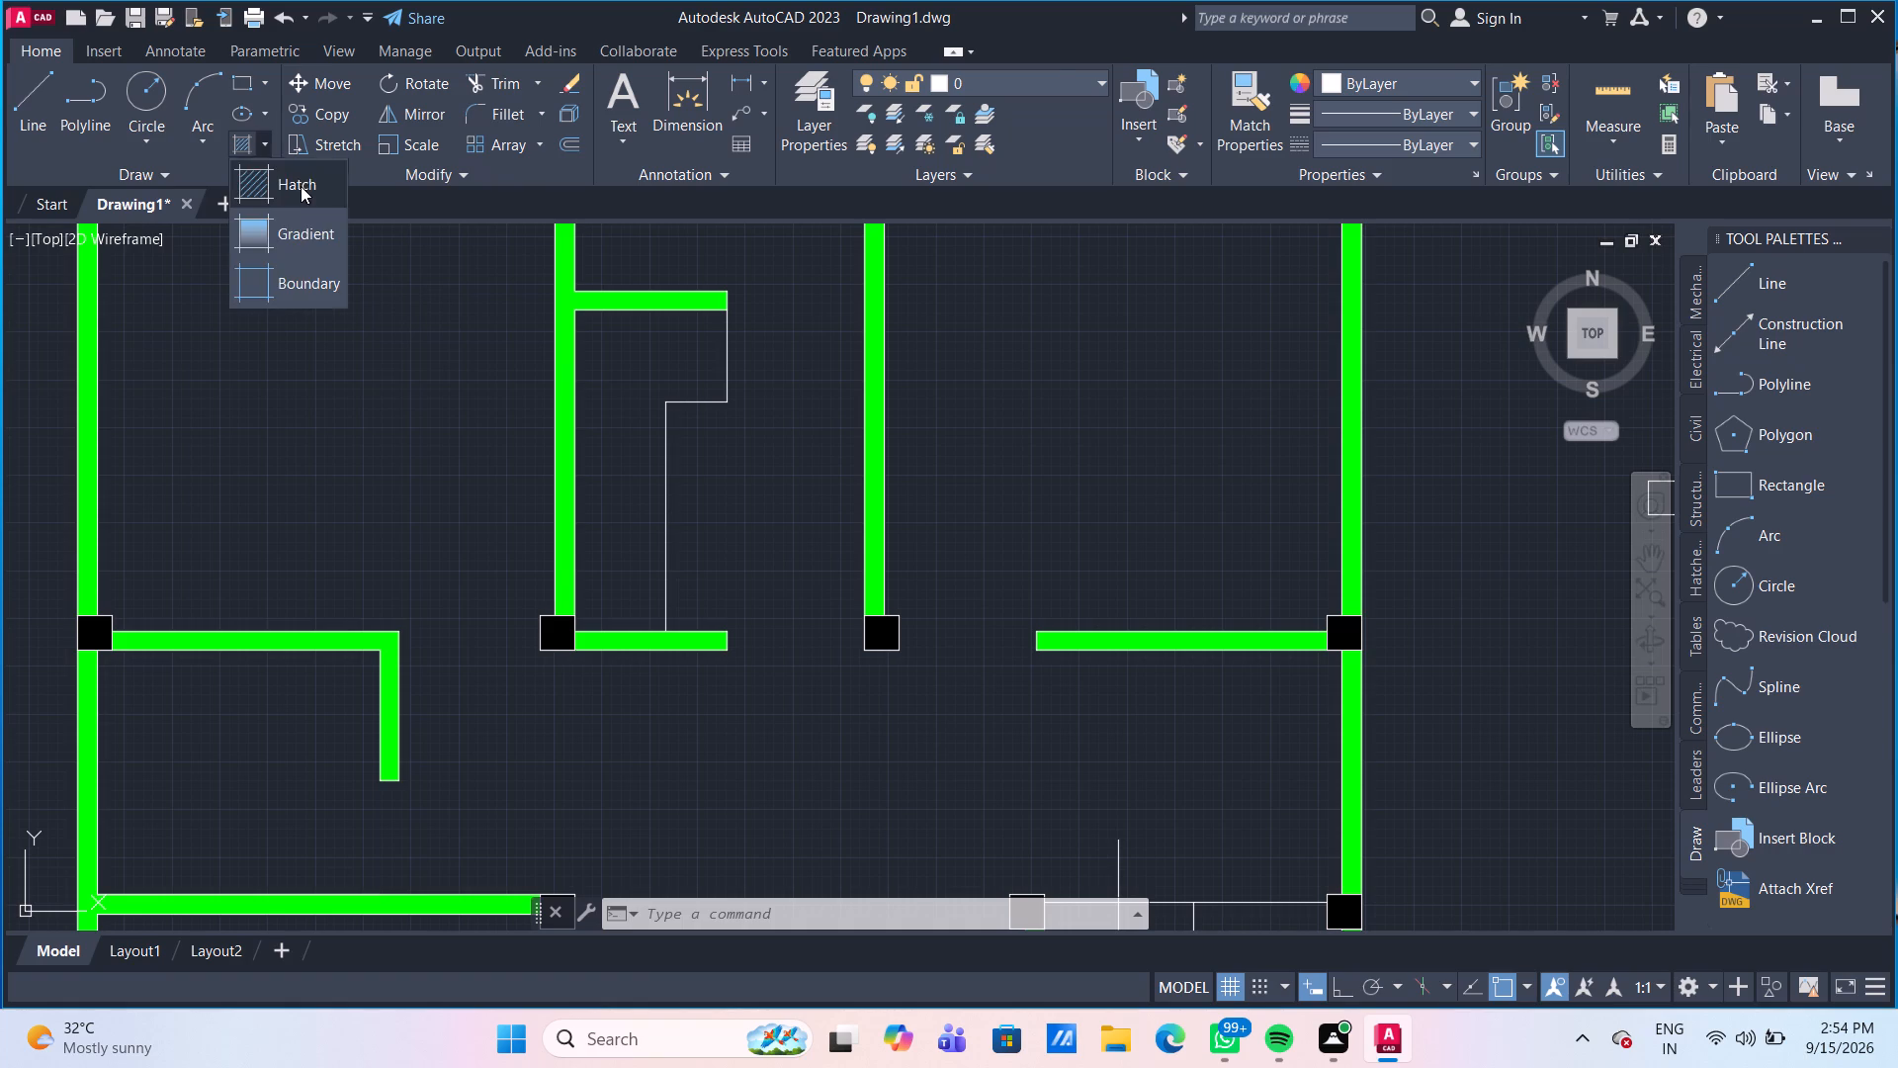
scroll(275, 143, down, 2)
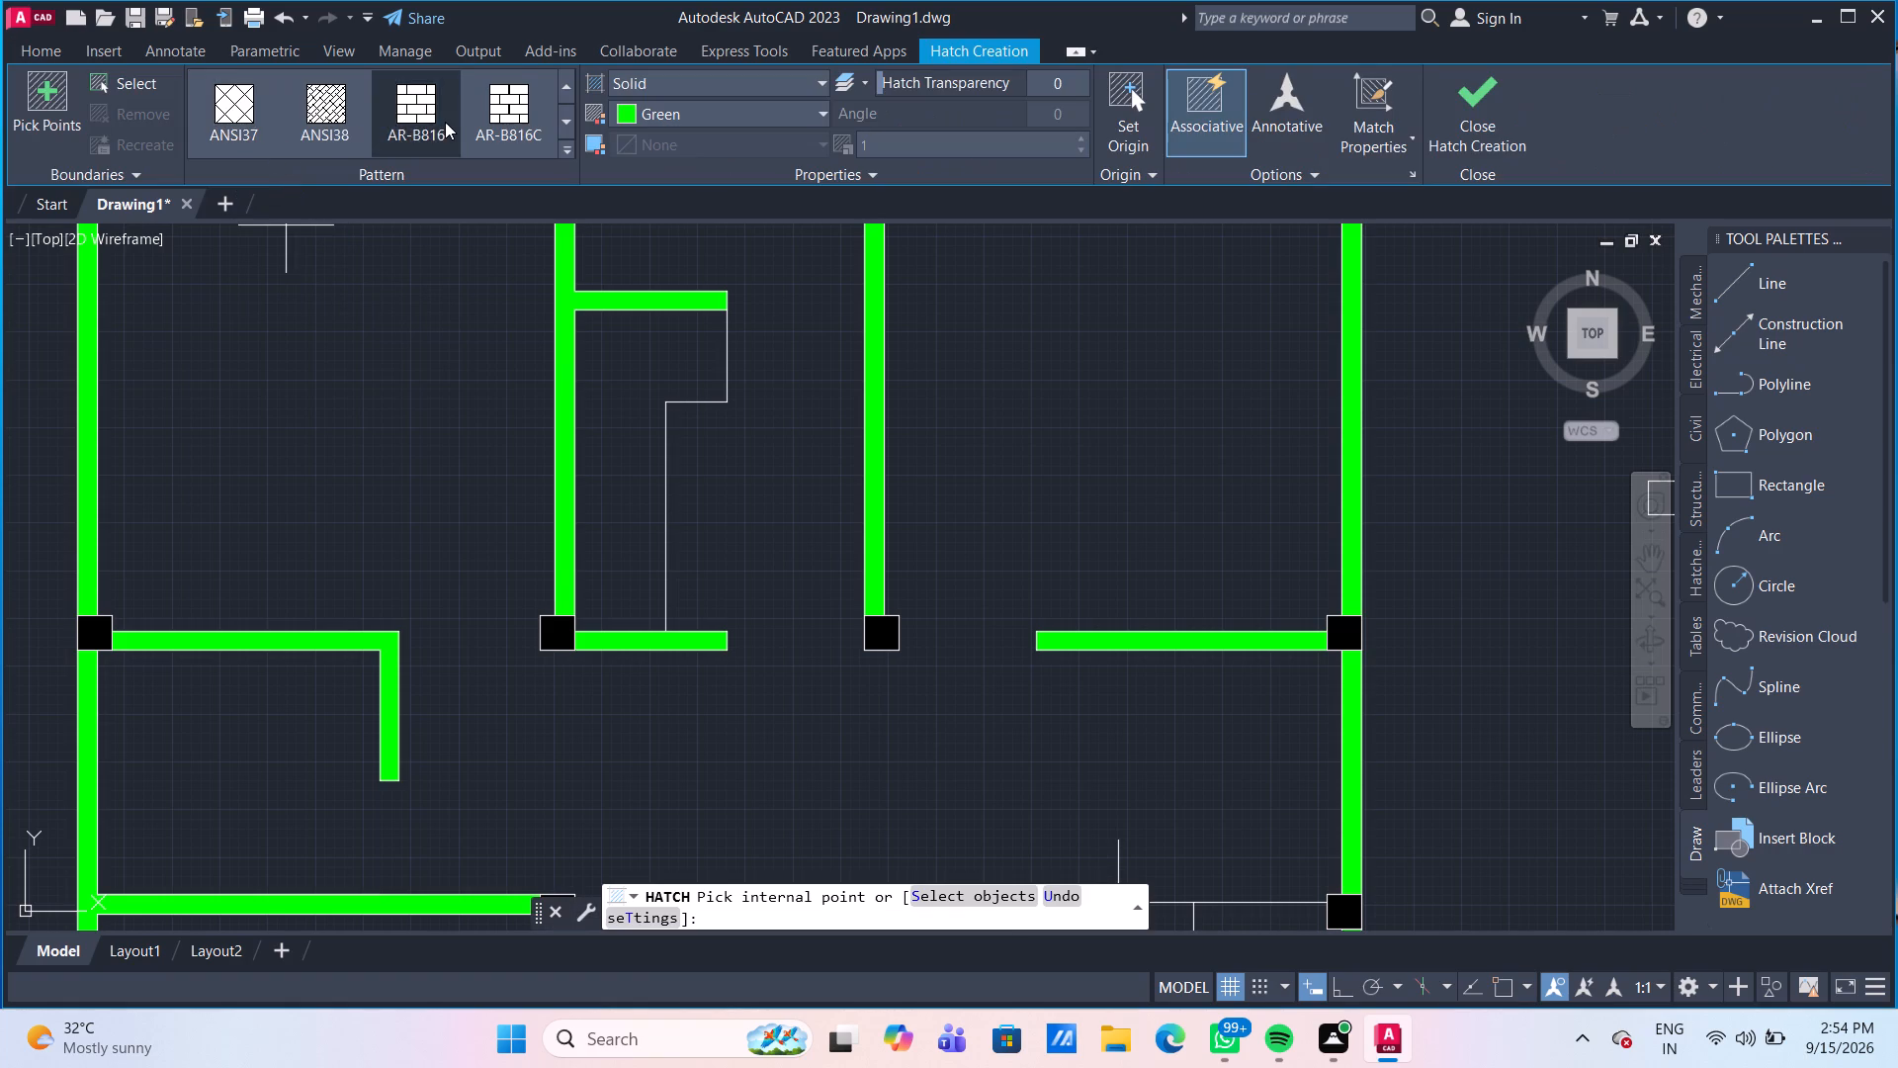
scroll(445, 122, down, 2)
scroll(445, 122, up, 1)
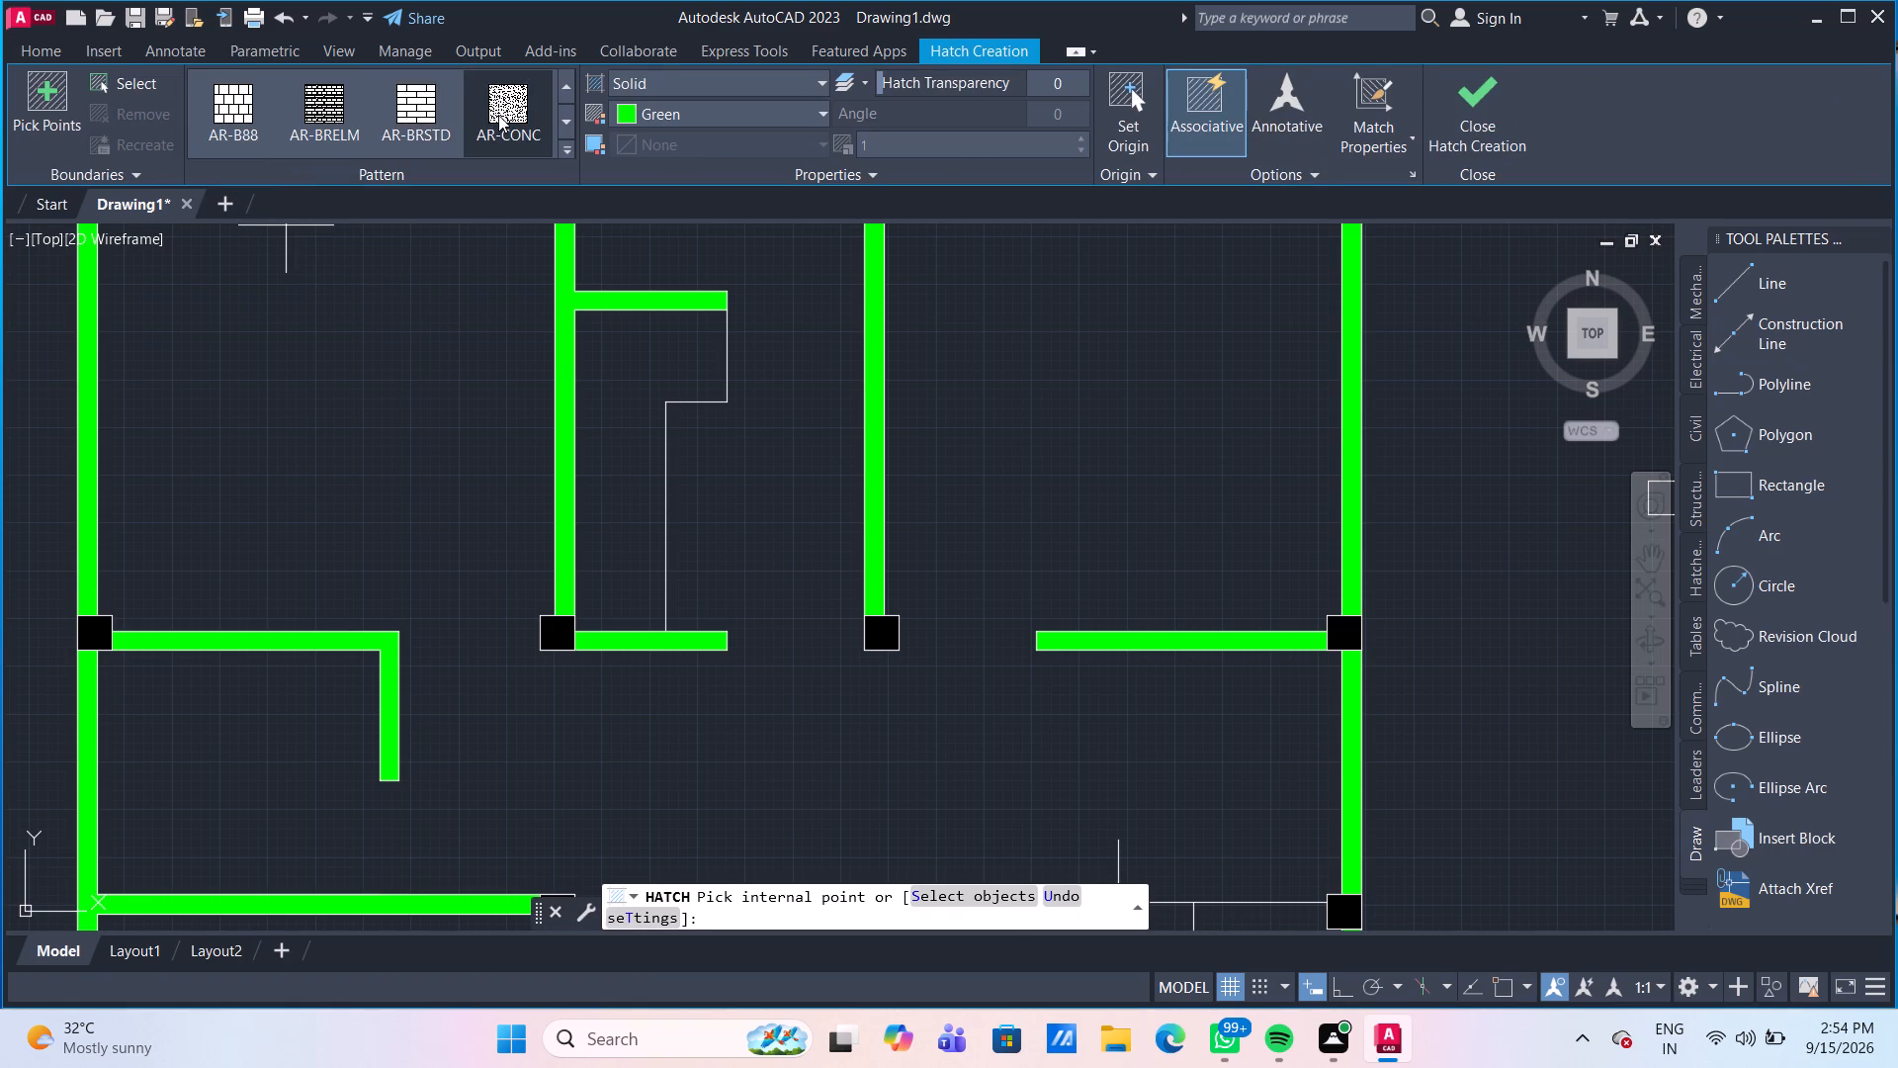
click(498, 115)
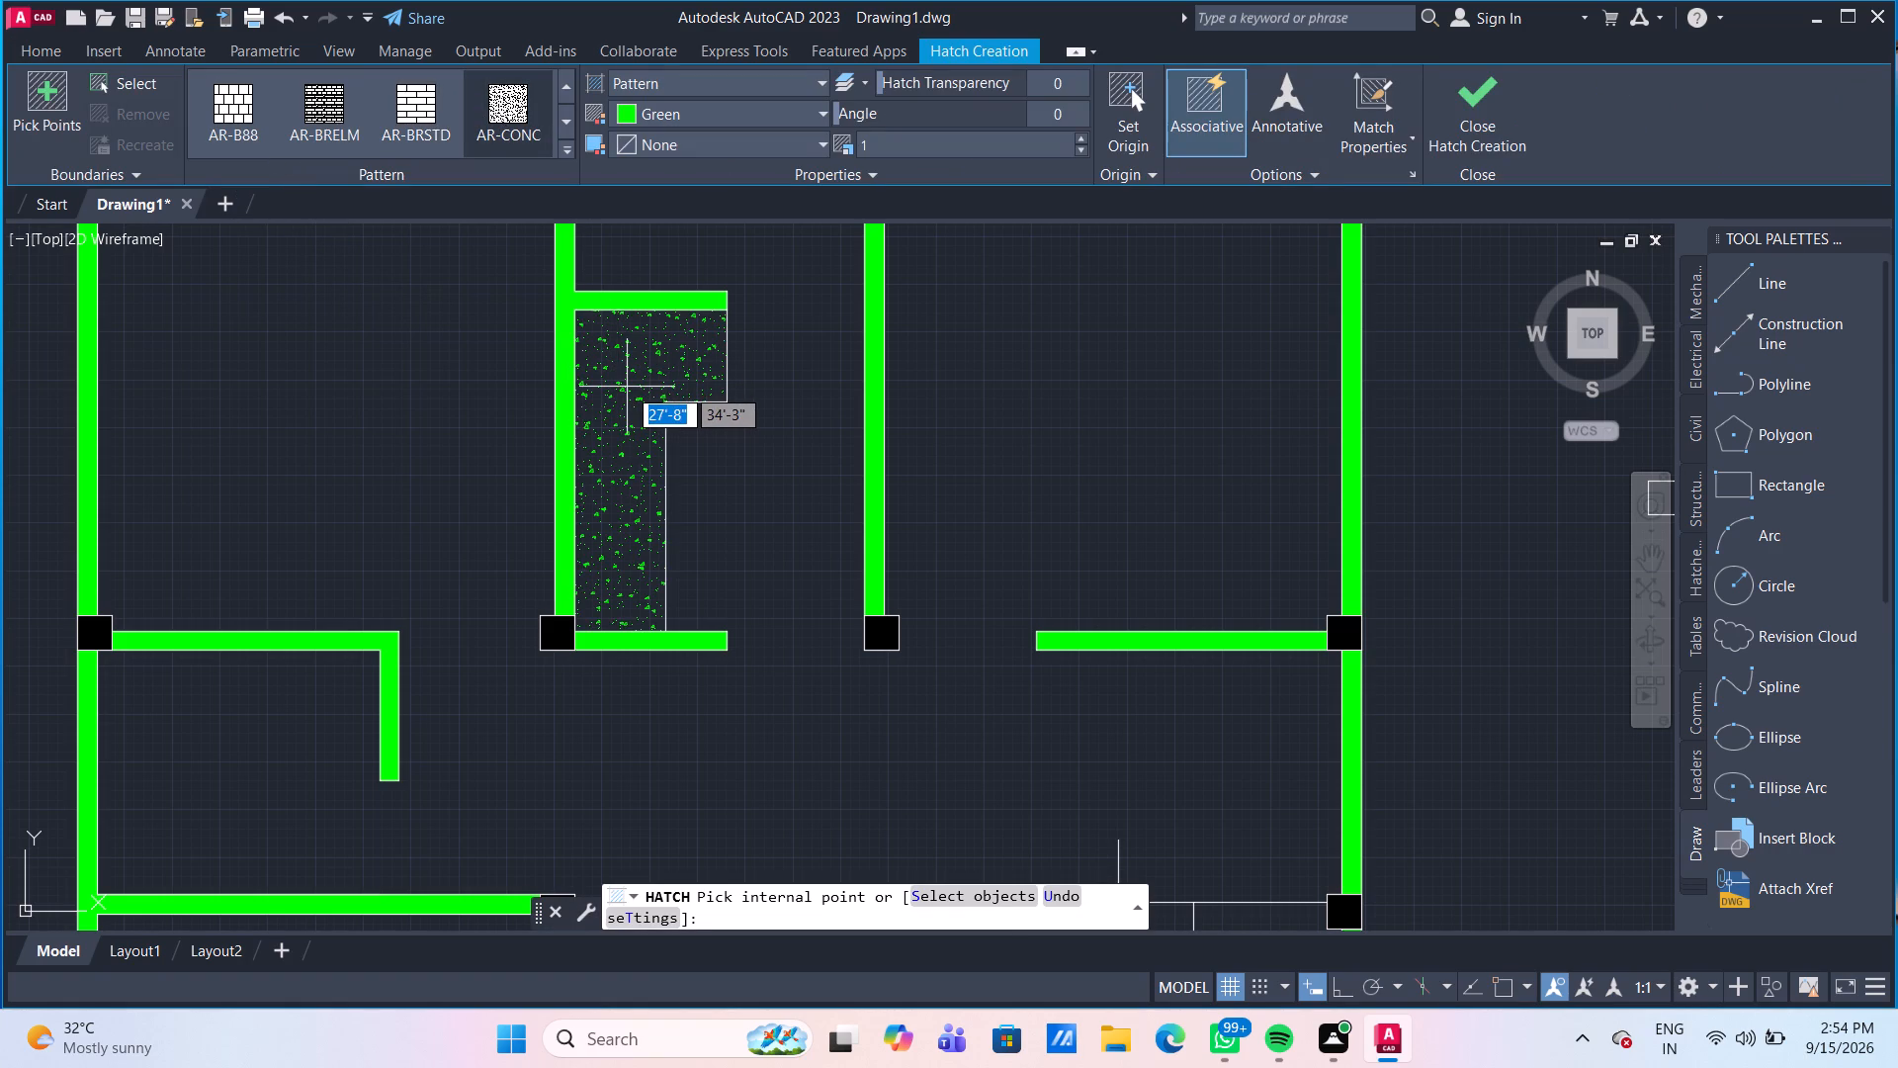
click(714, 111)
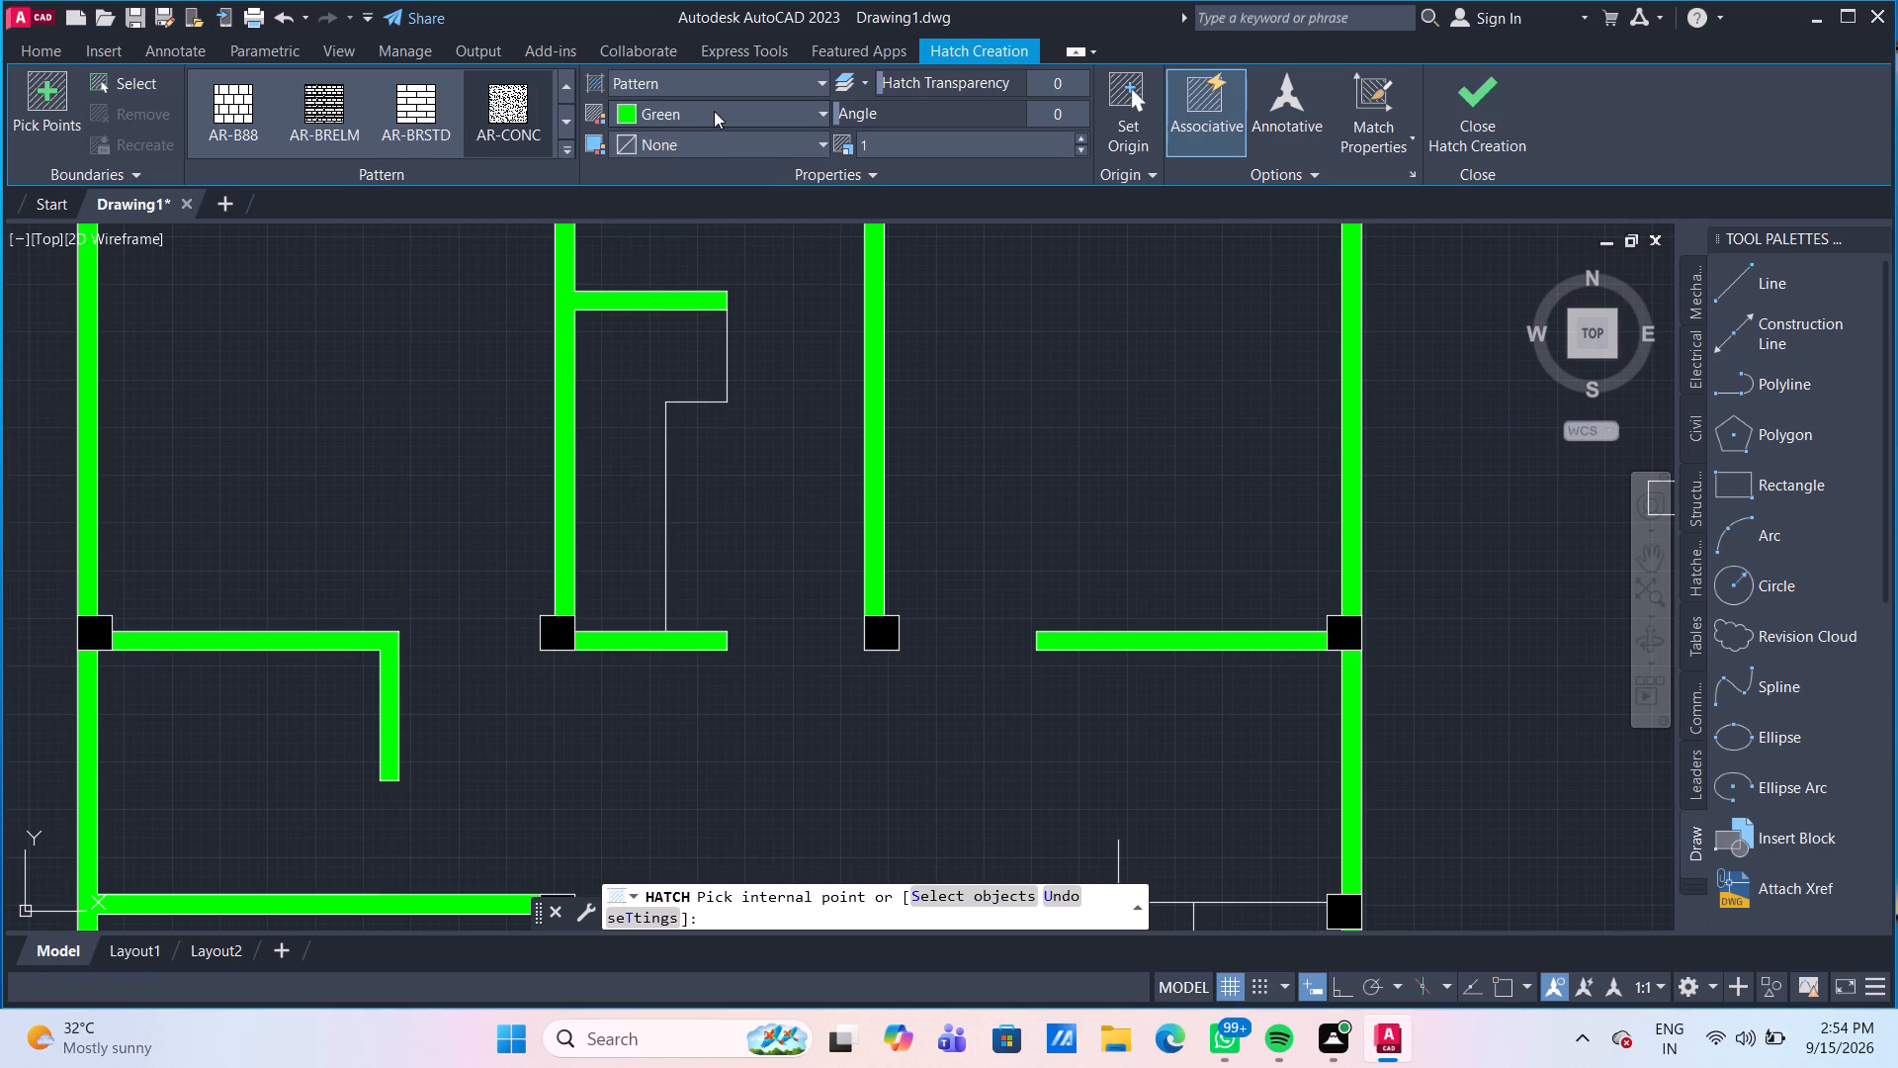
click(677, 147)
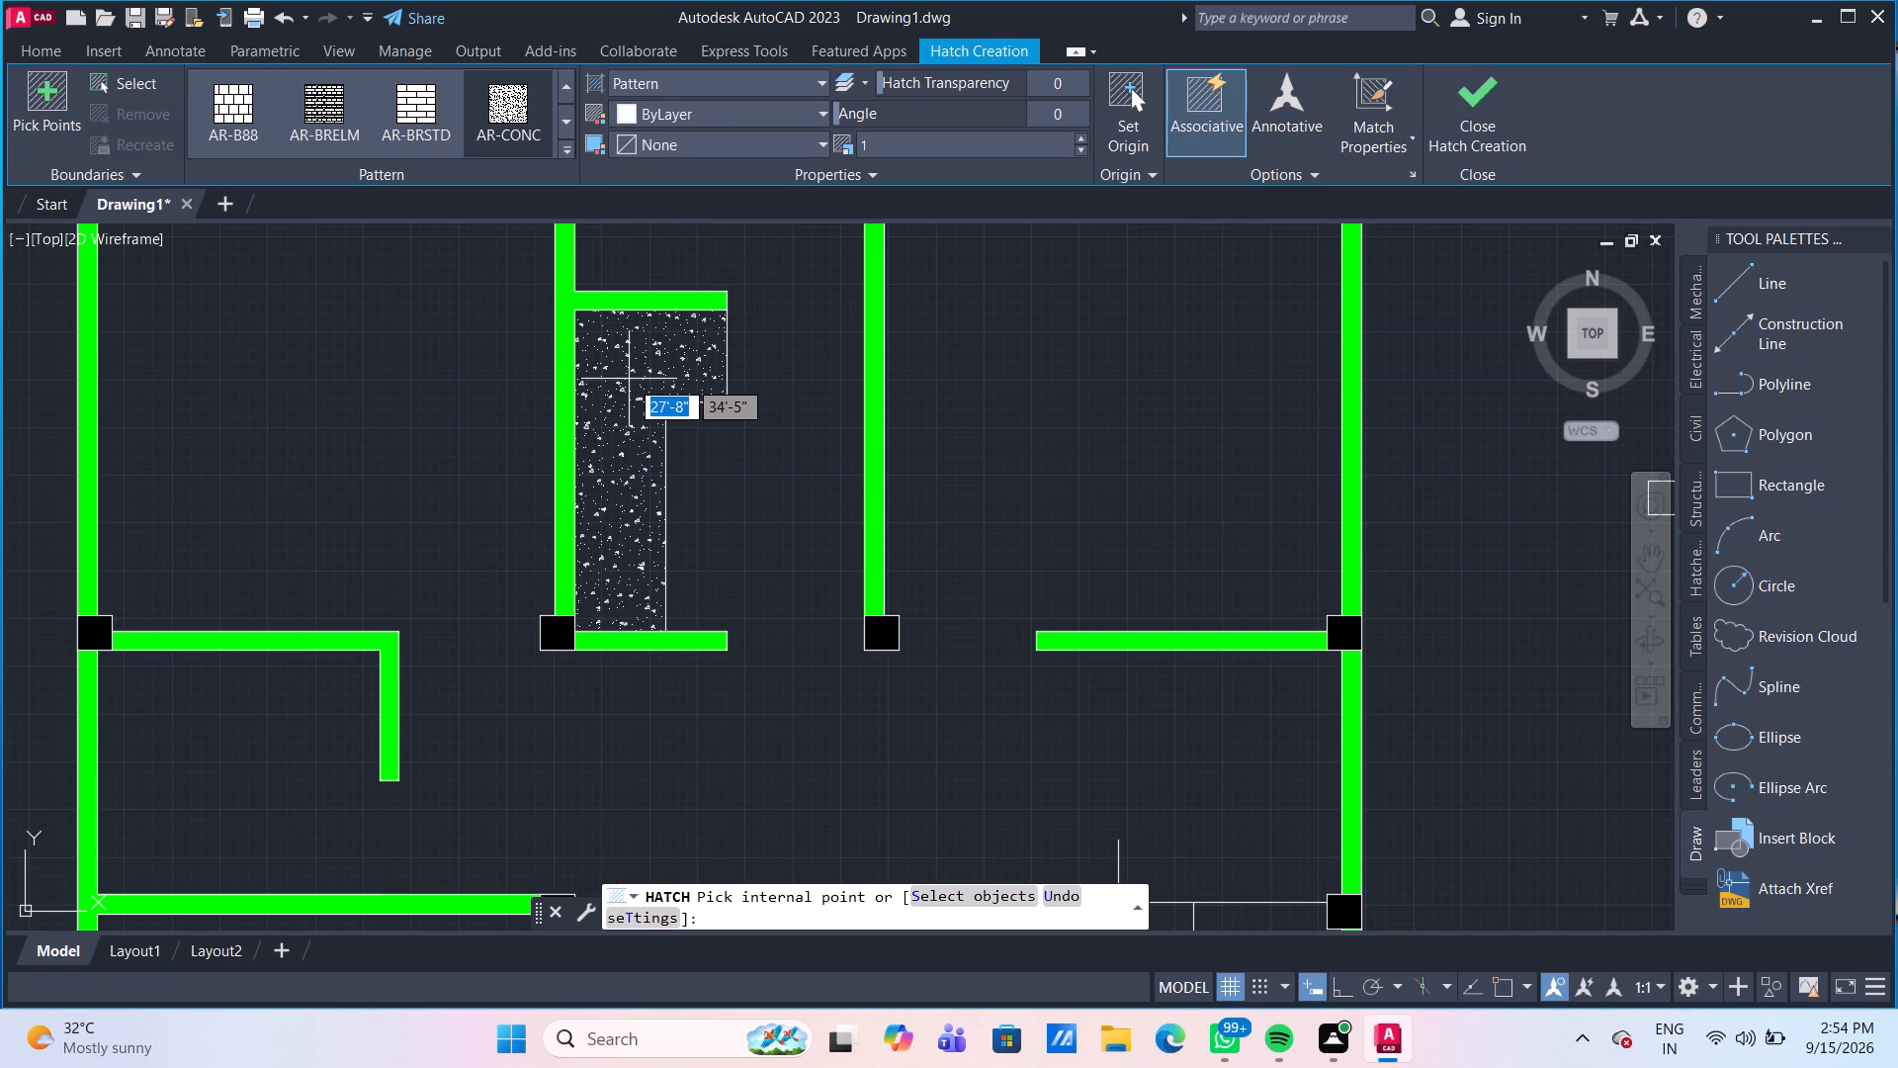
click(629, 379)
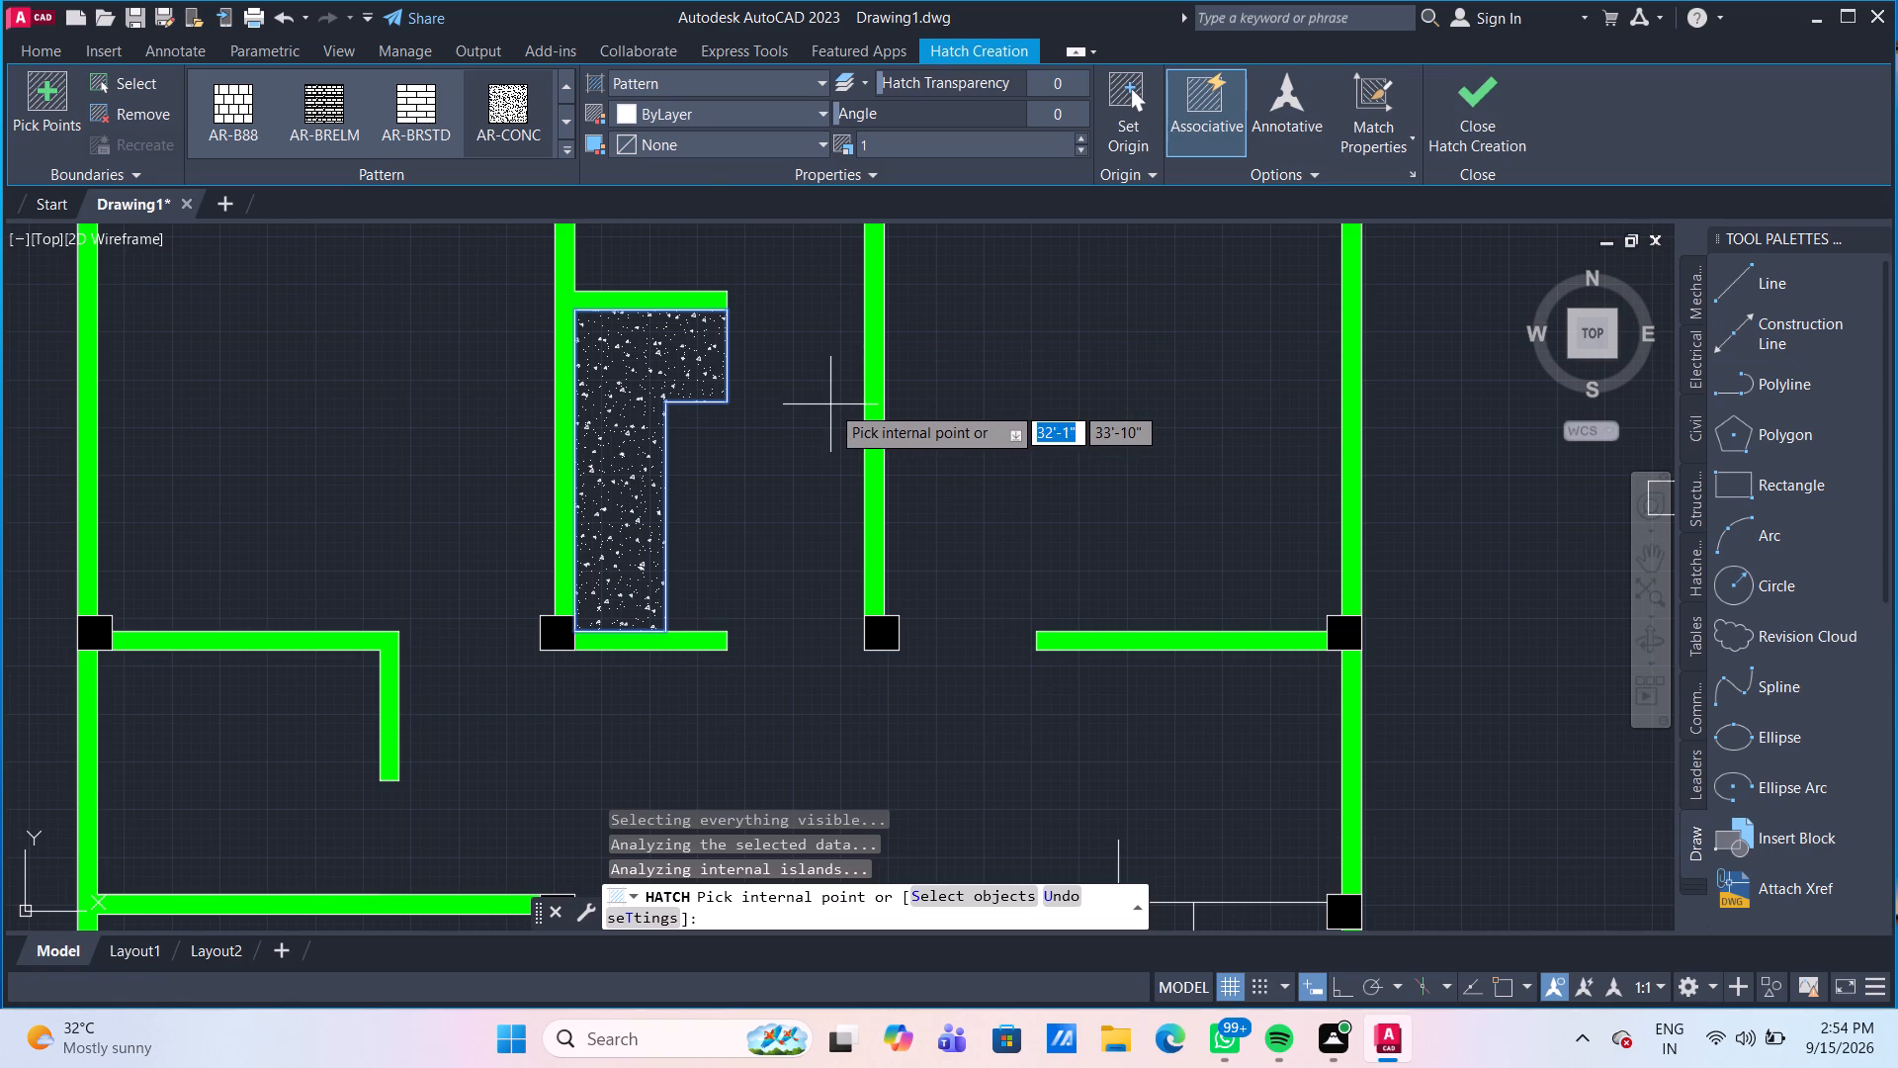
key(Escape)
scroll(774, 449, down, 2)
middle_drag(792, 620, 789, 620)
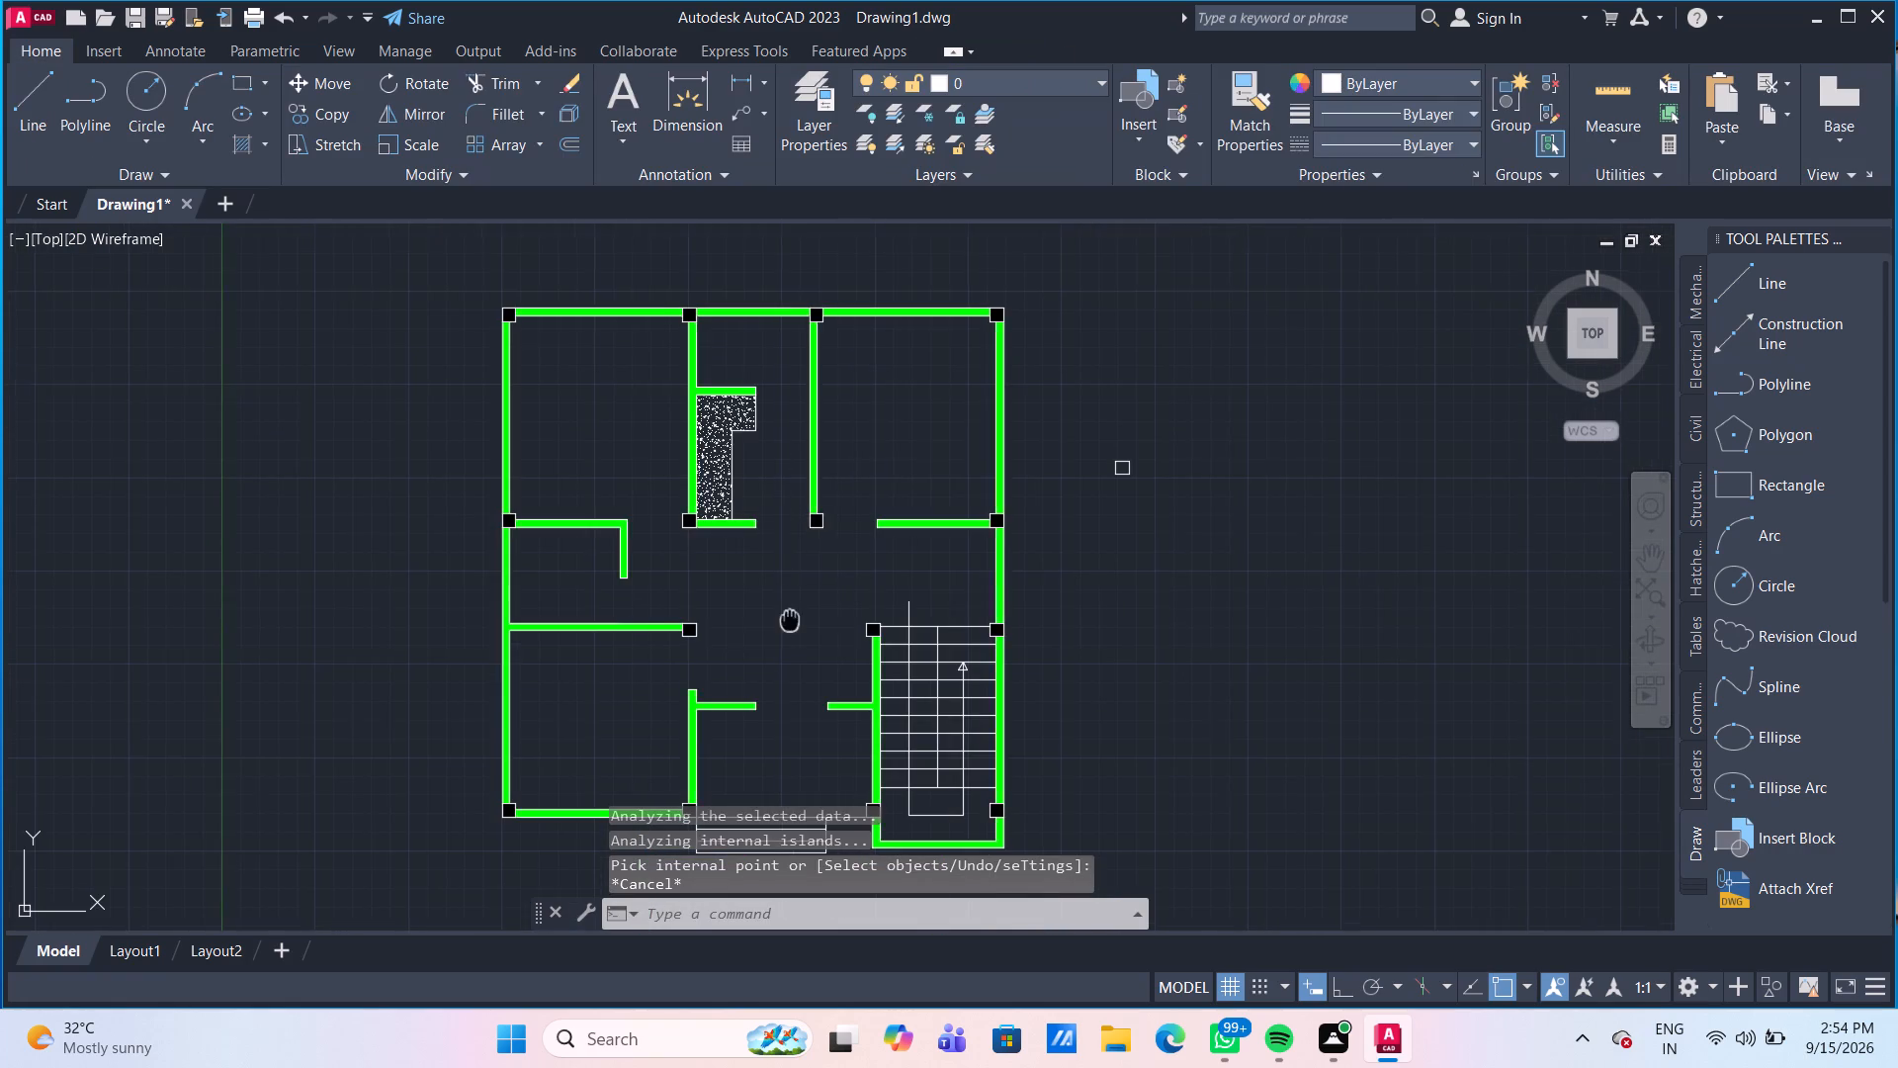
middle_drag(789, 620, 720, 559)
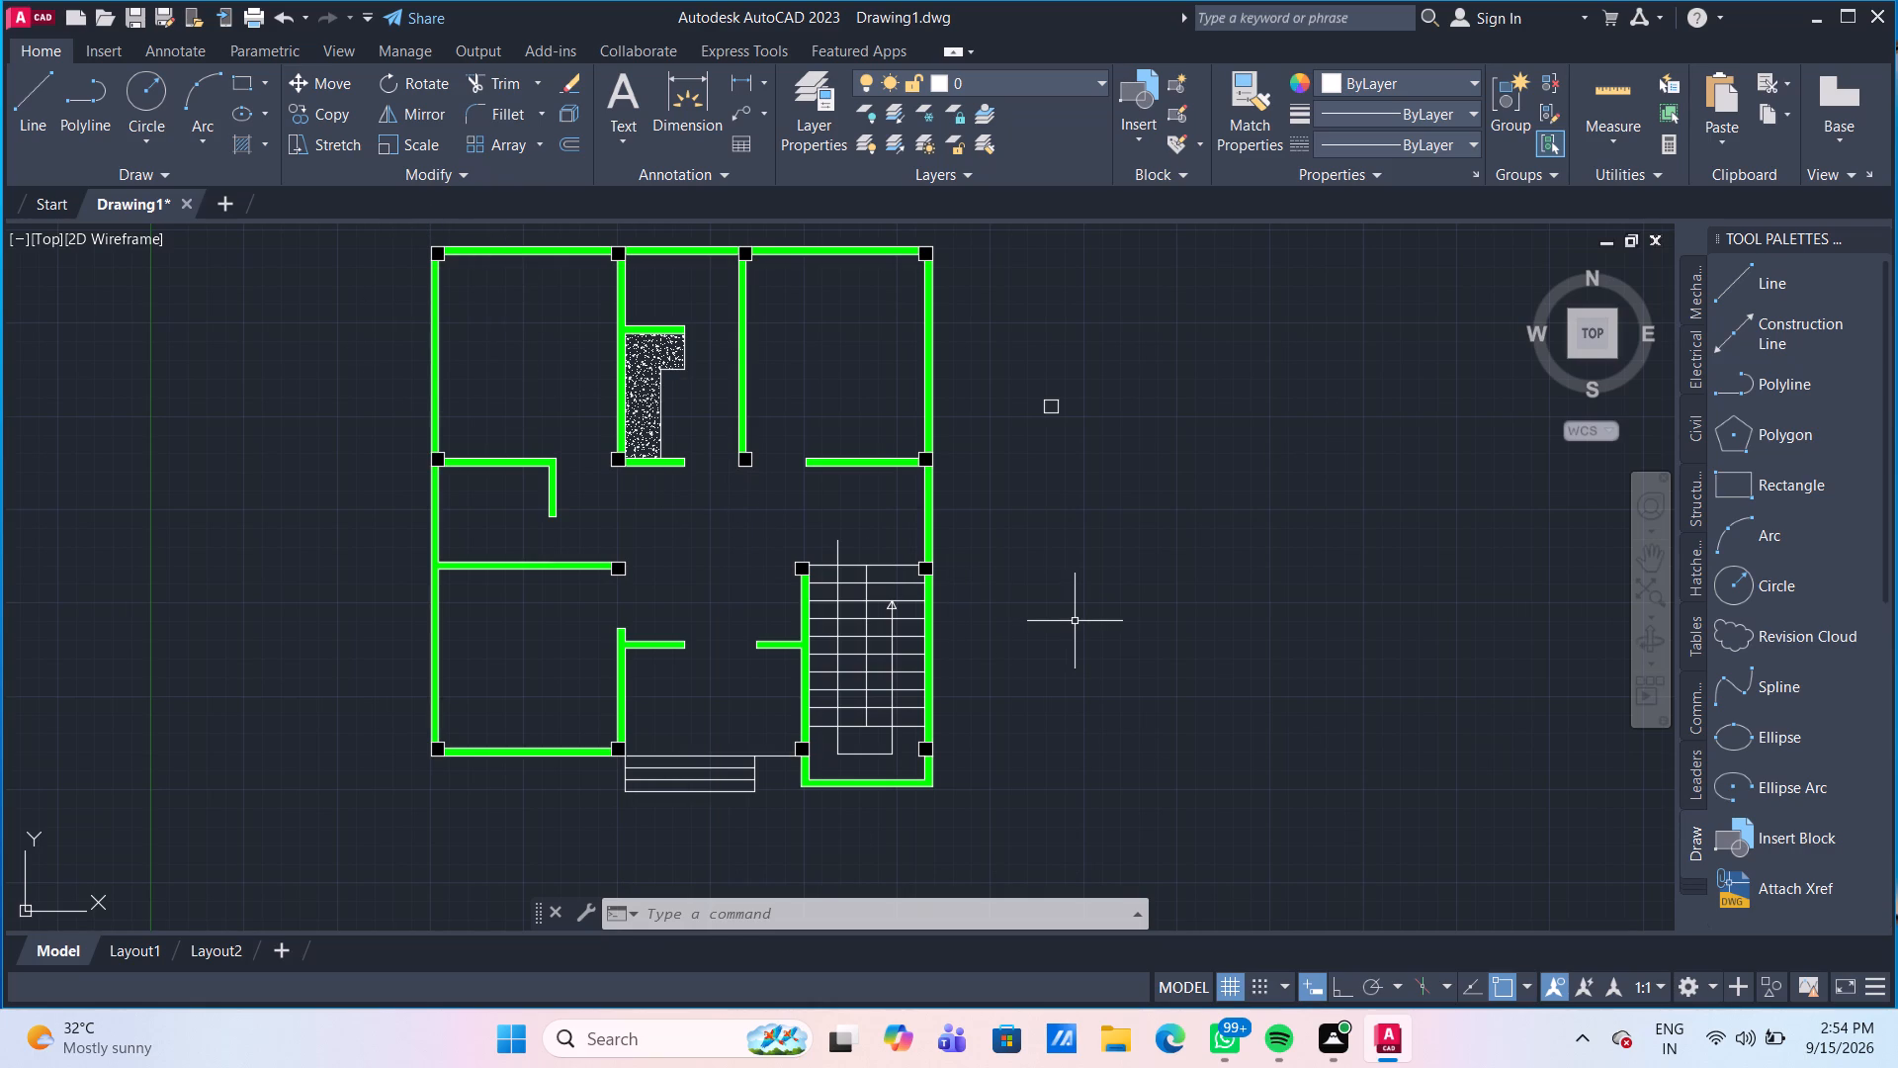
Draw a 6' horizontal line in the empty space to the right of the floor plan, with Ortho on.
middle_drag(1101, 623, 993, 650)
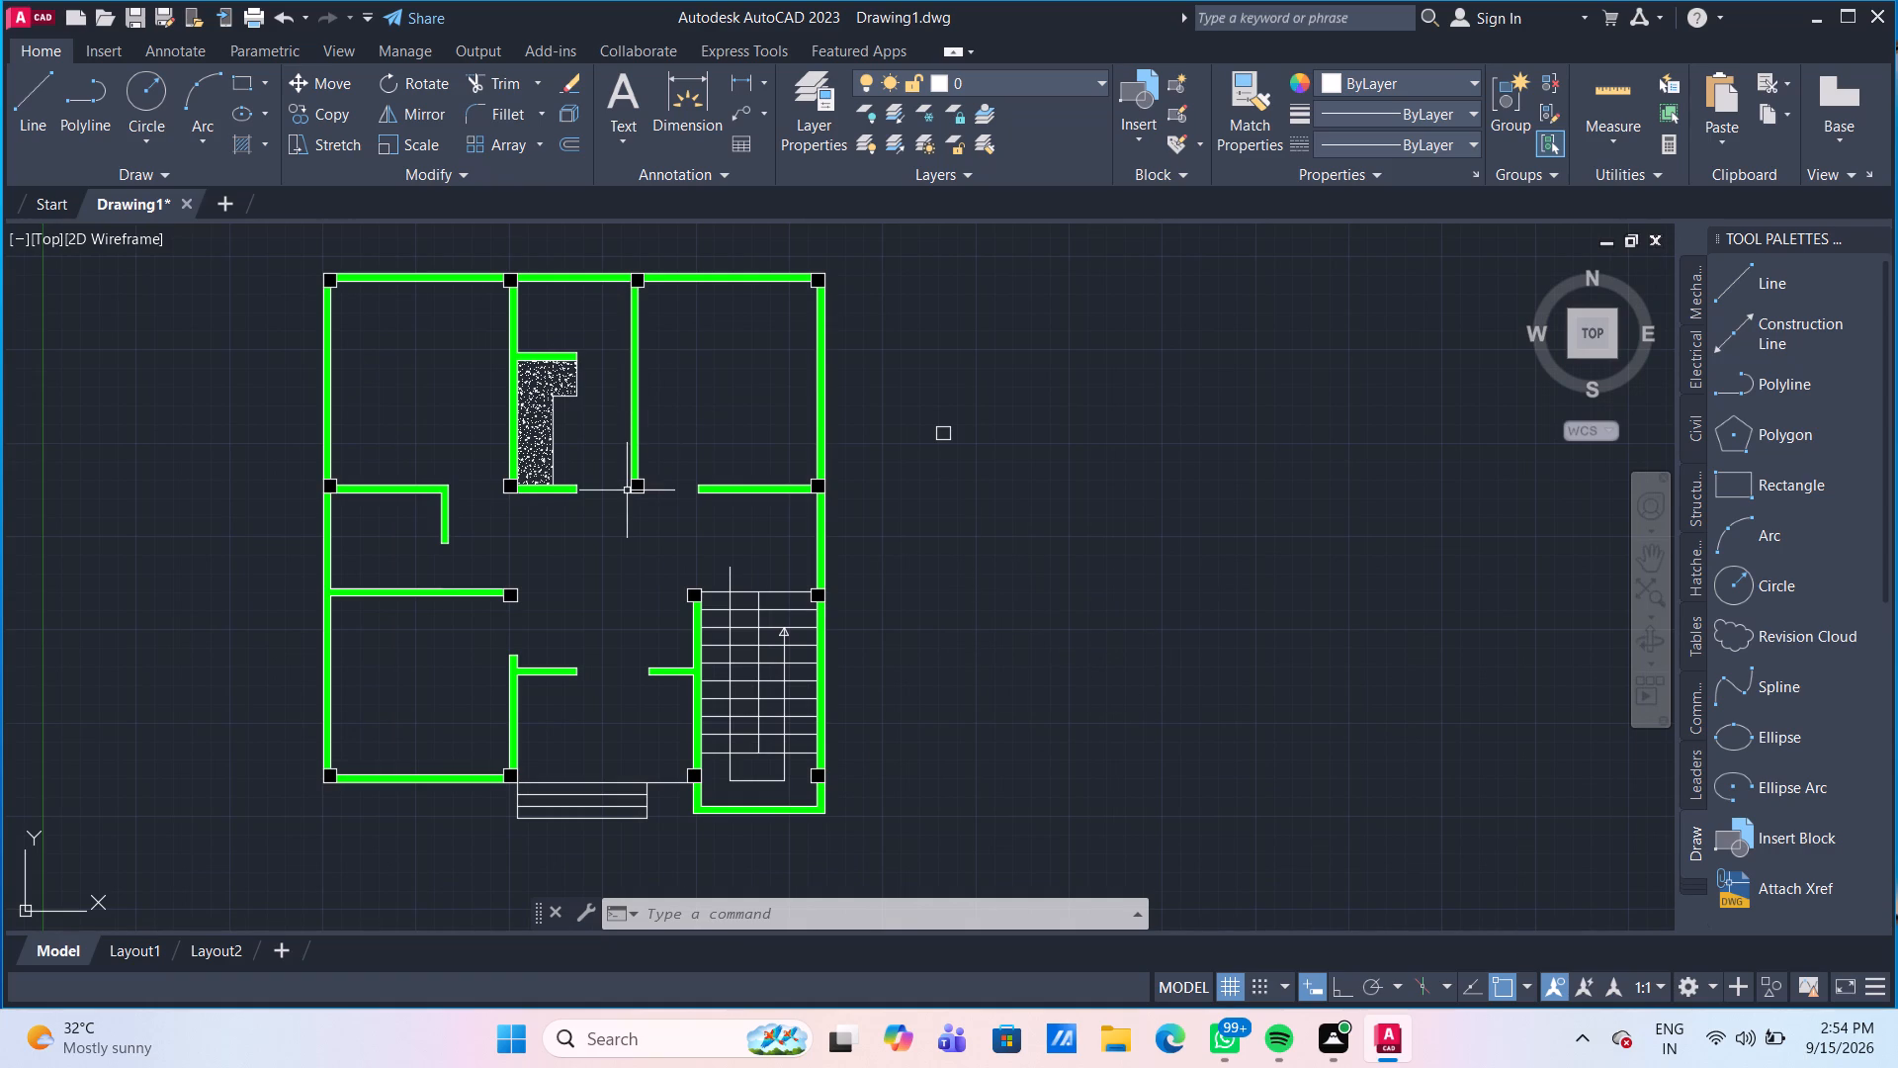
scroll(959, 493, up, 1)
middle_drag(959, 528, 779, 613)
scroll(955, 608, down, 1)
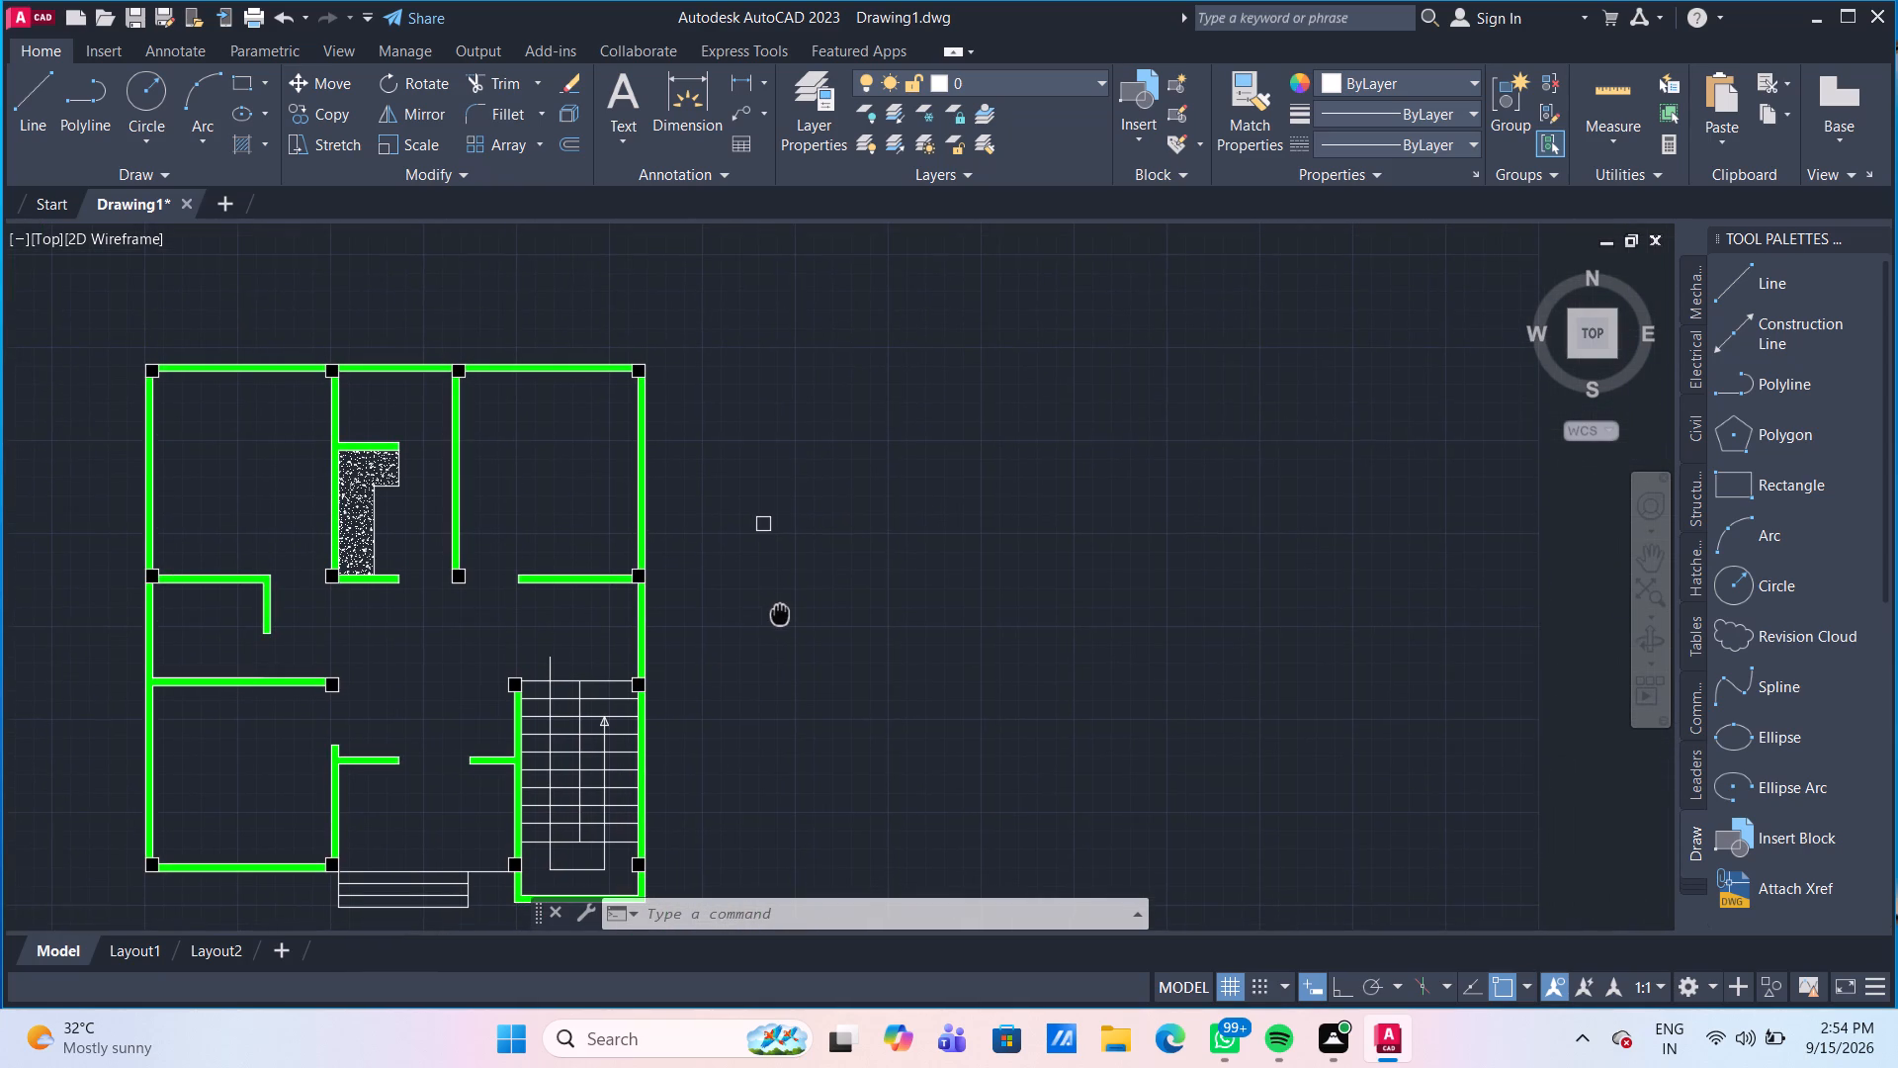
middle_drag(779, 613, 779, 609)
drag(23, 98, 51, 128)
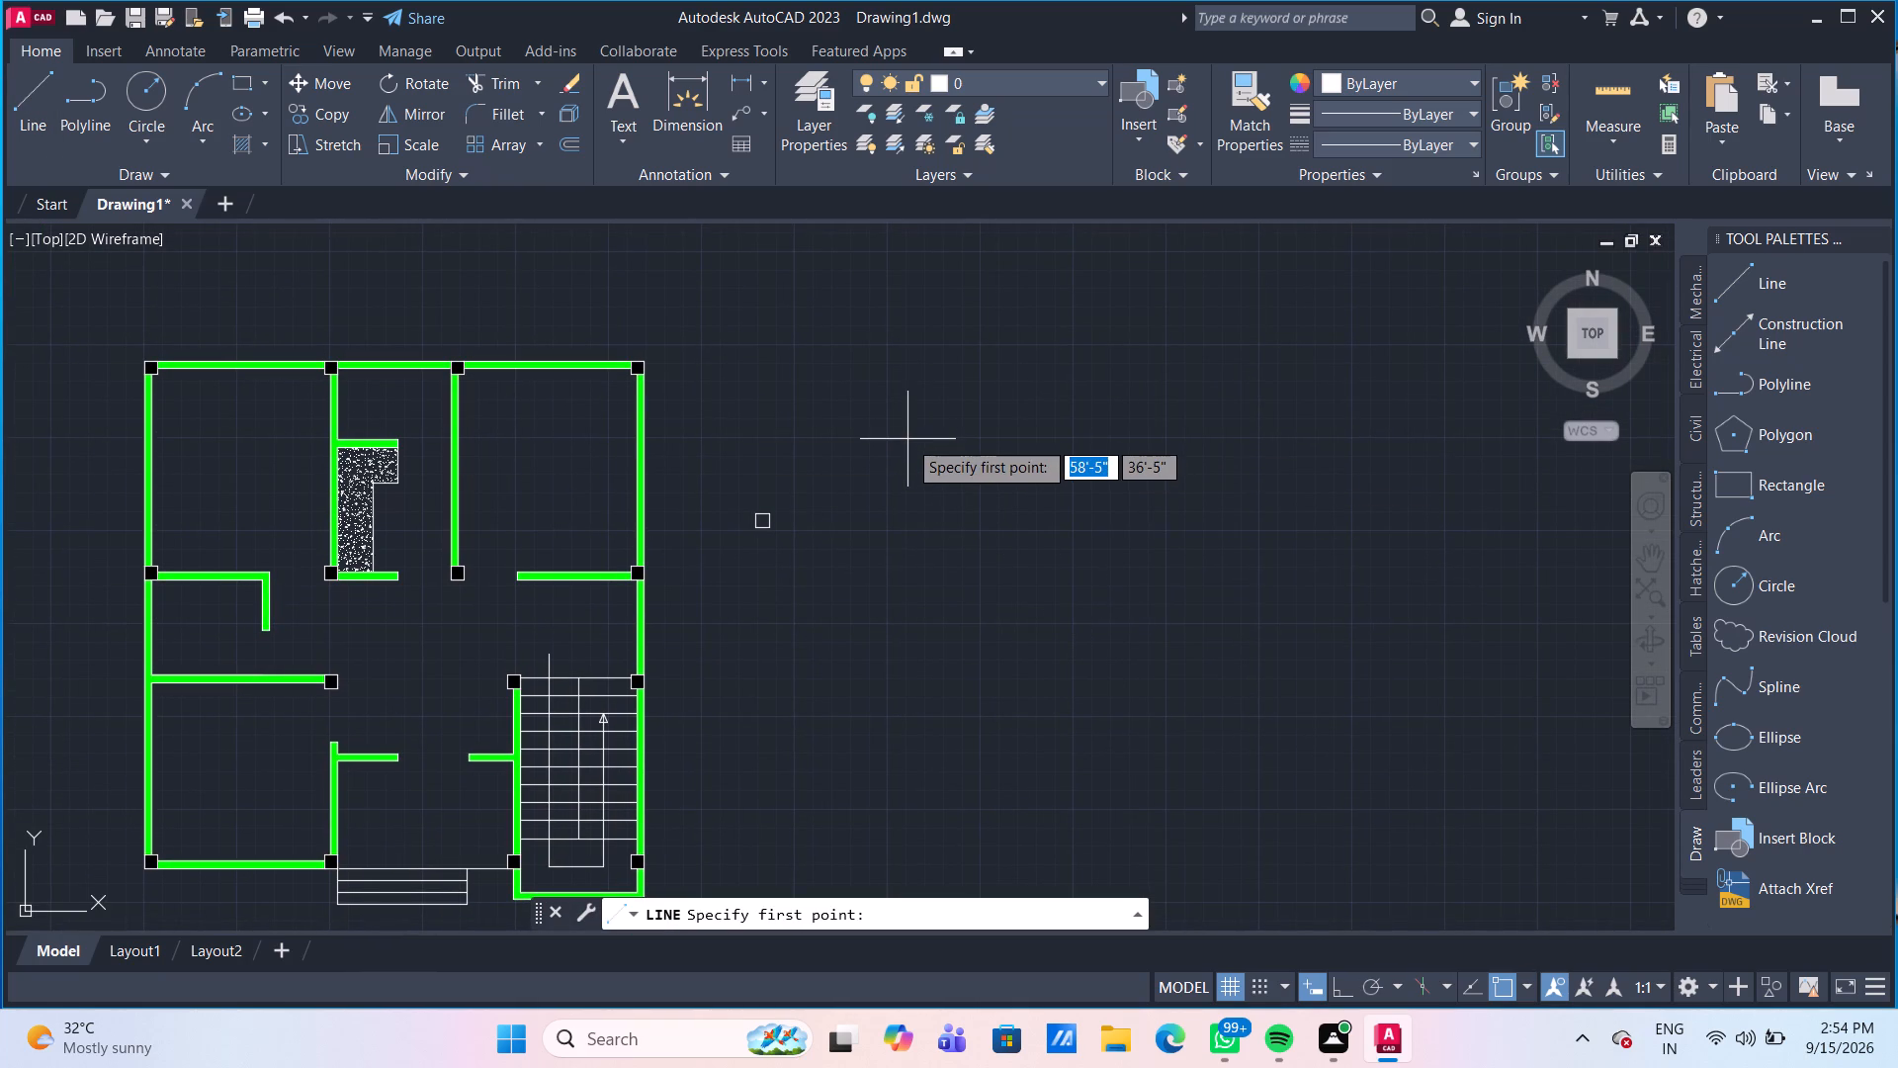
click(907, 439)
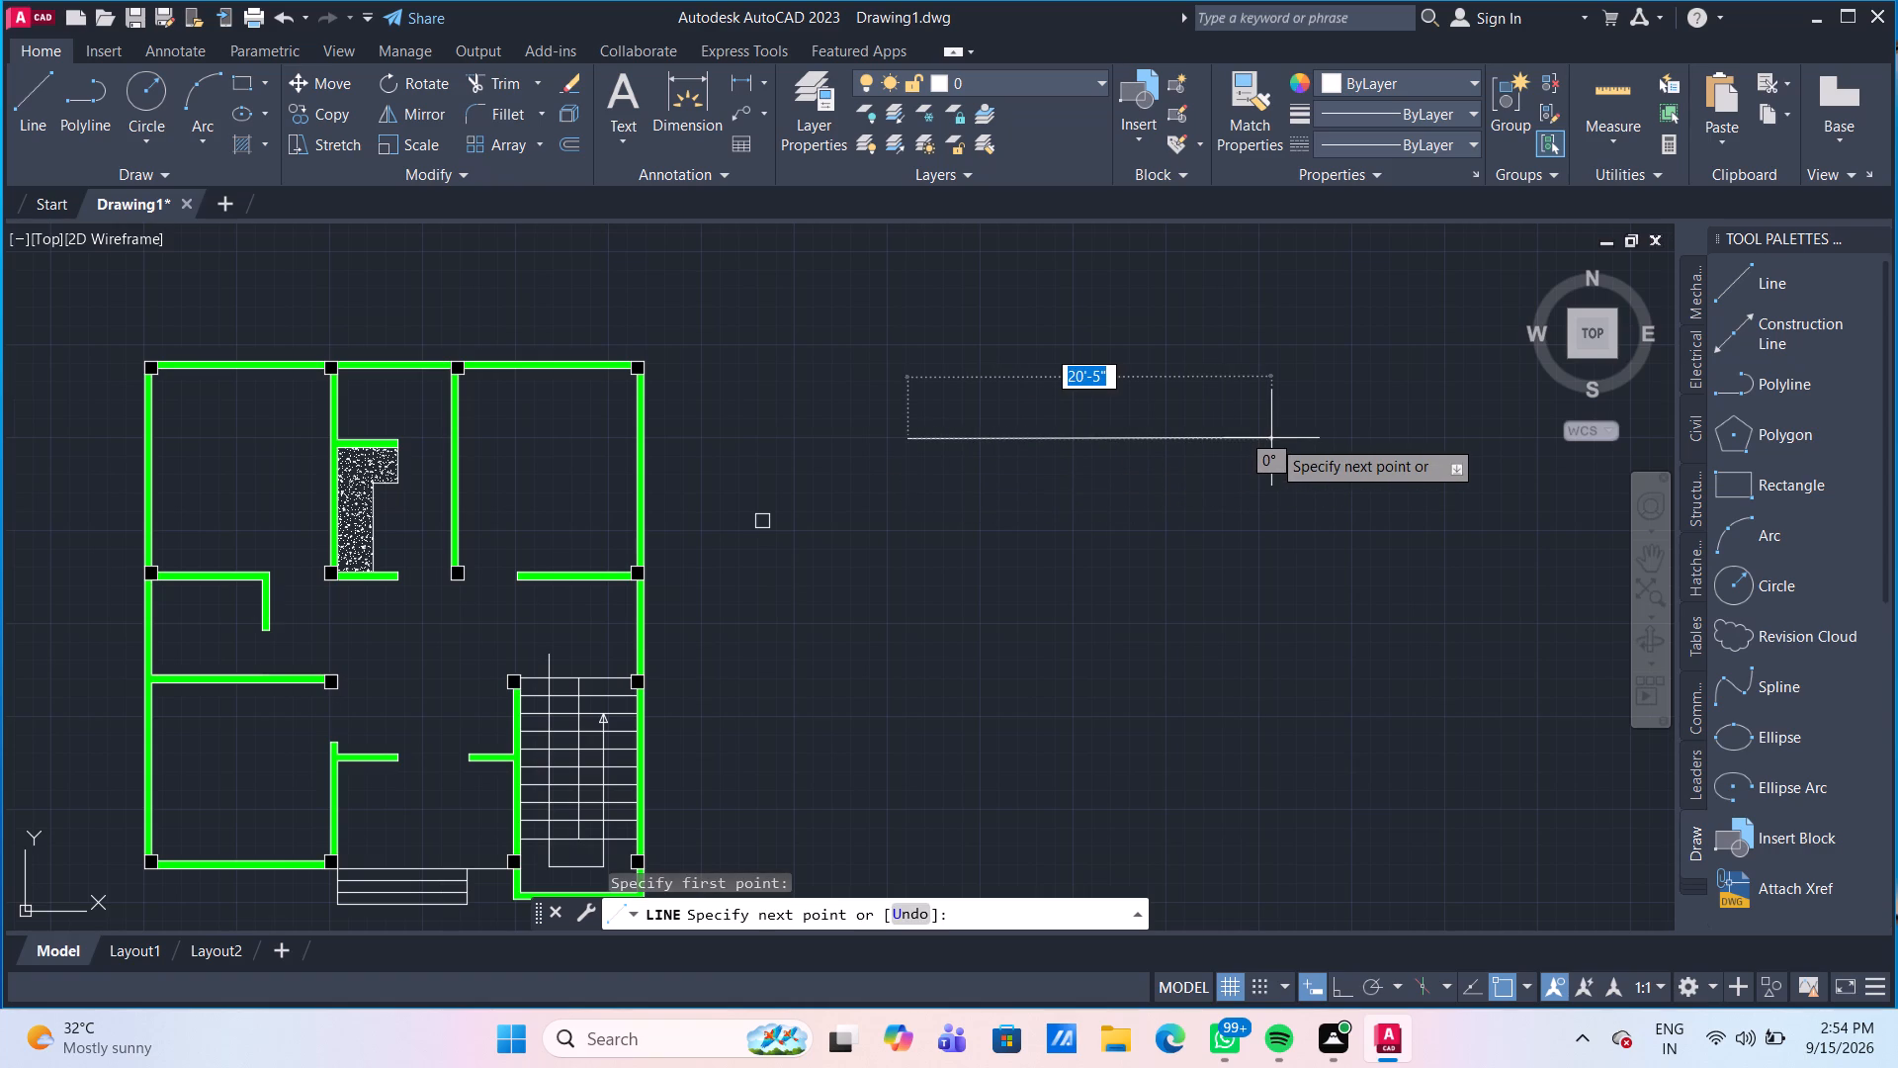
key(F8)
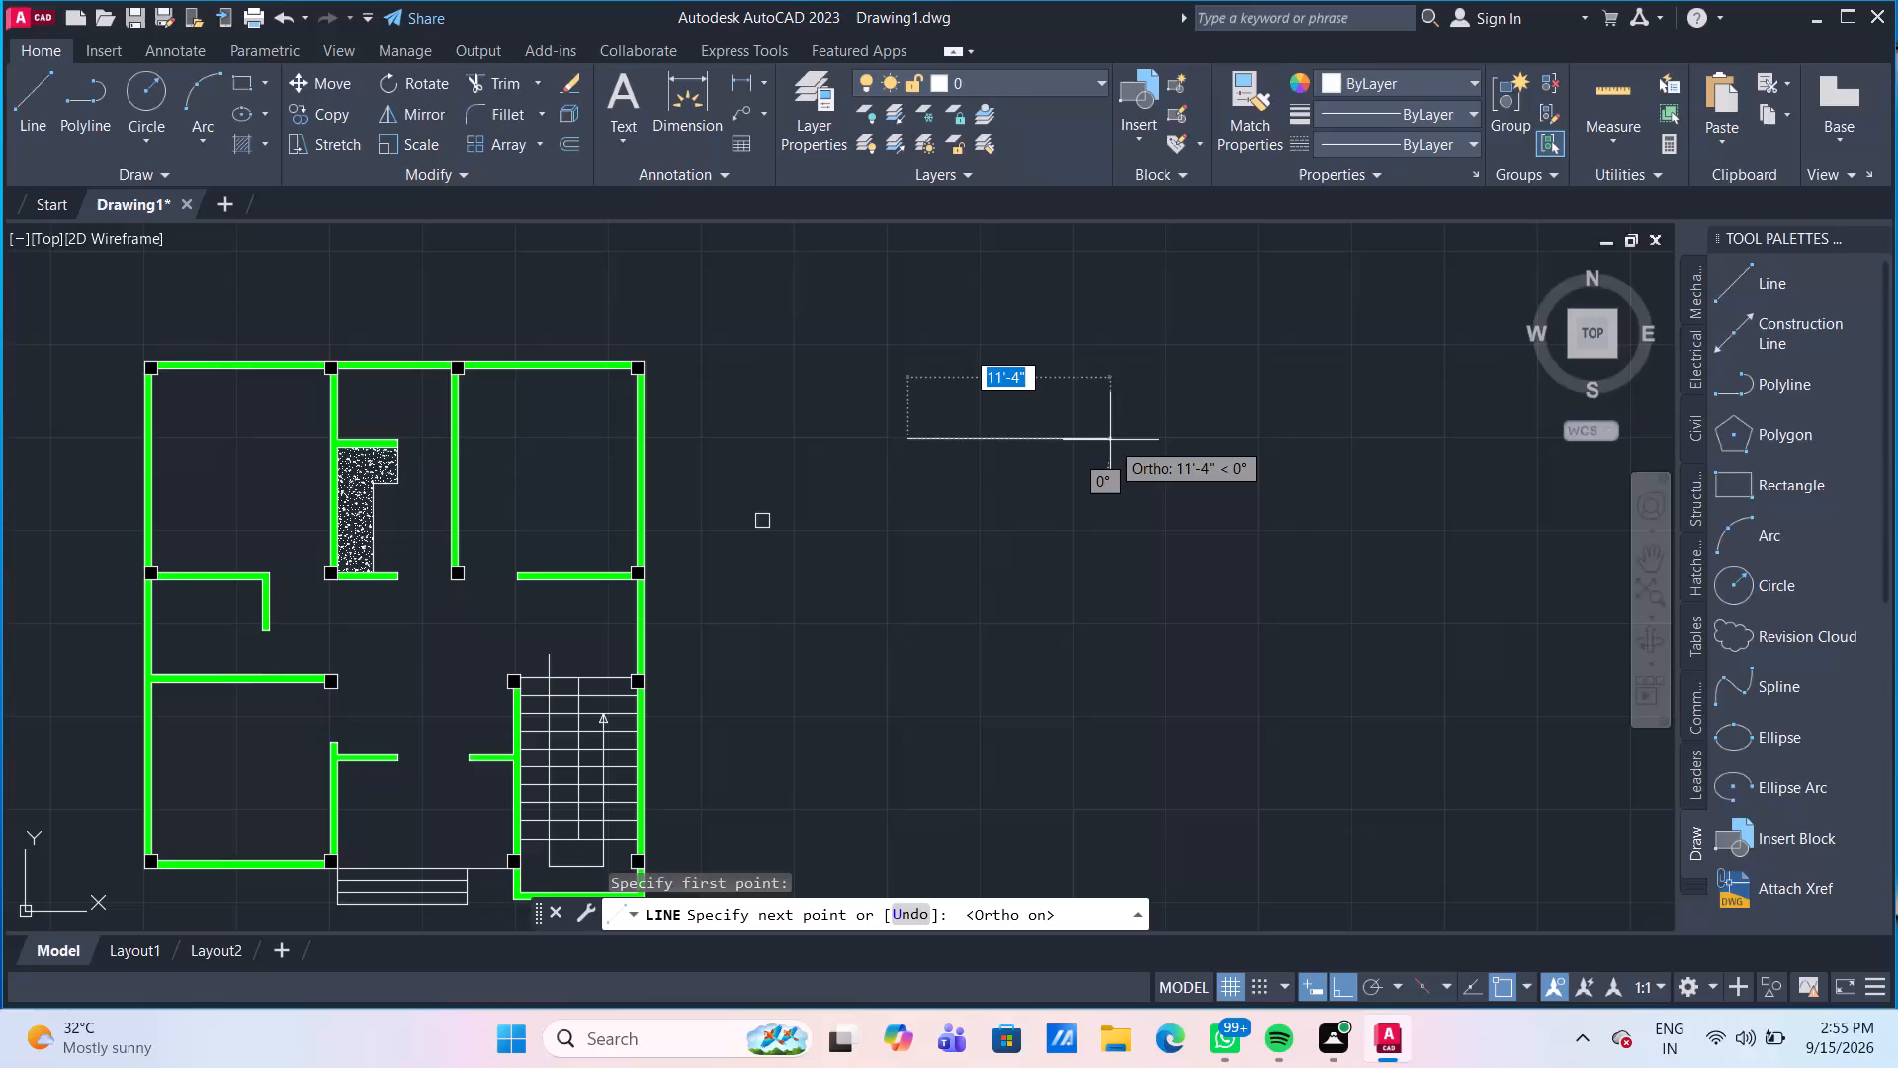
text(6')
key(Return)
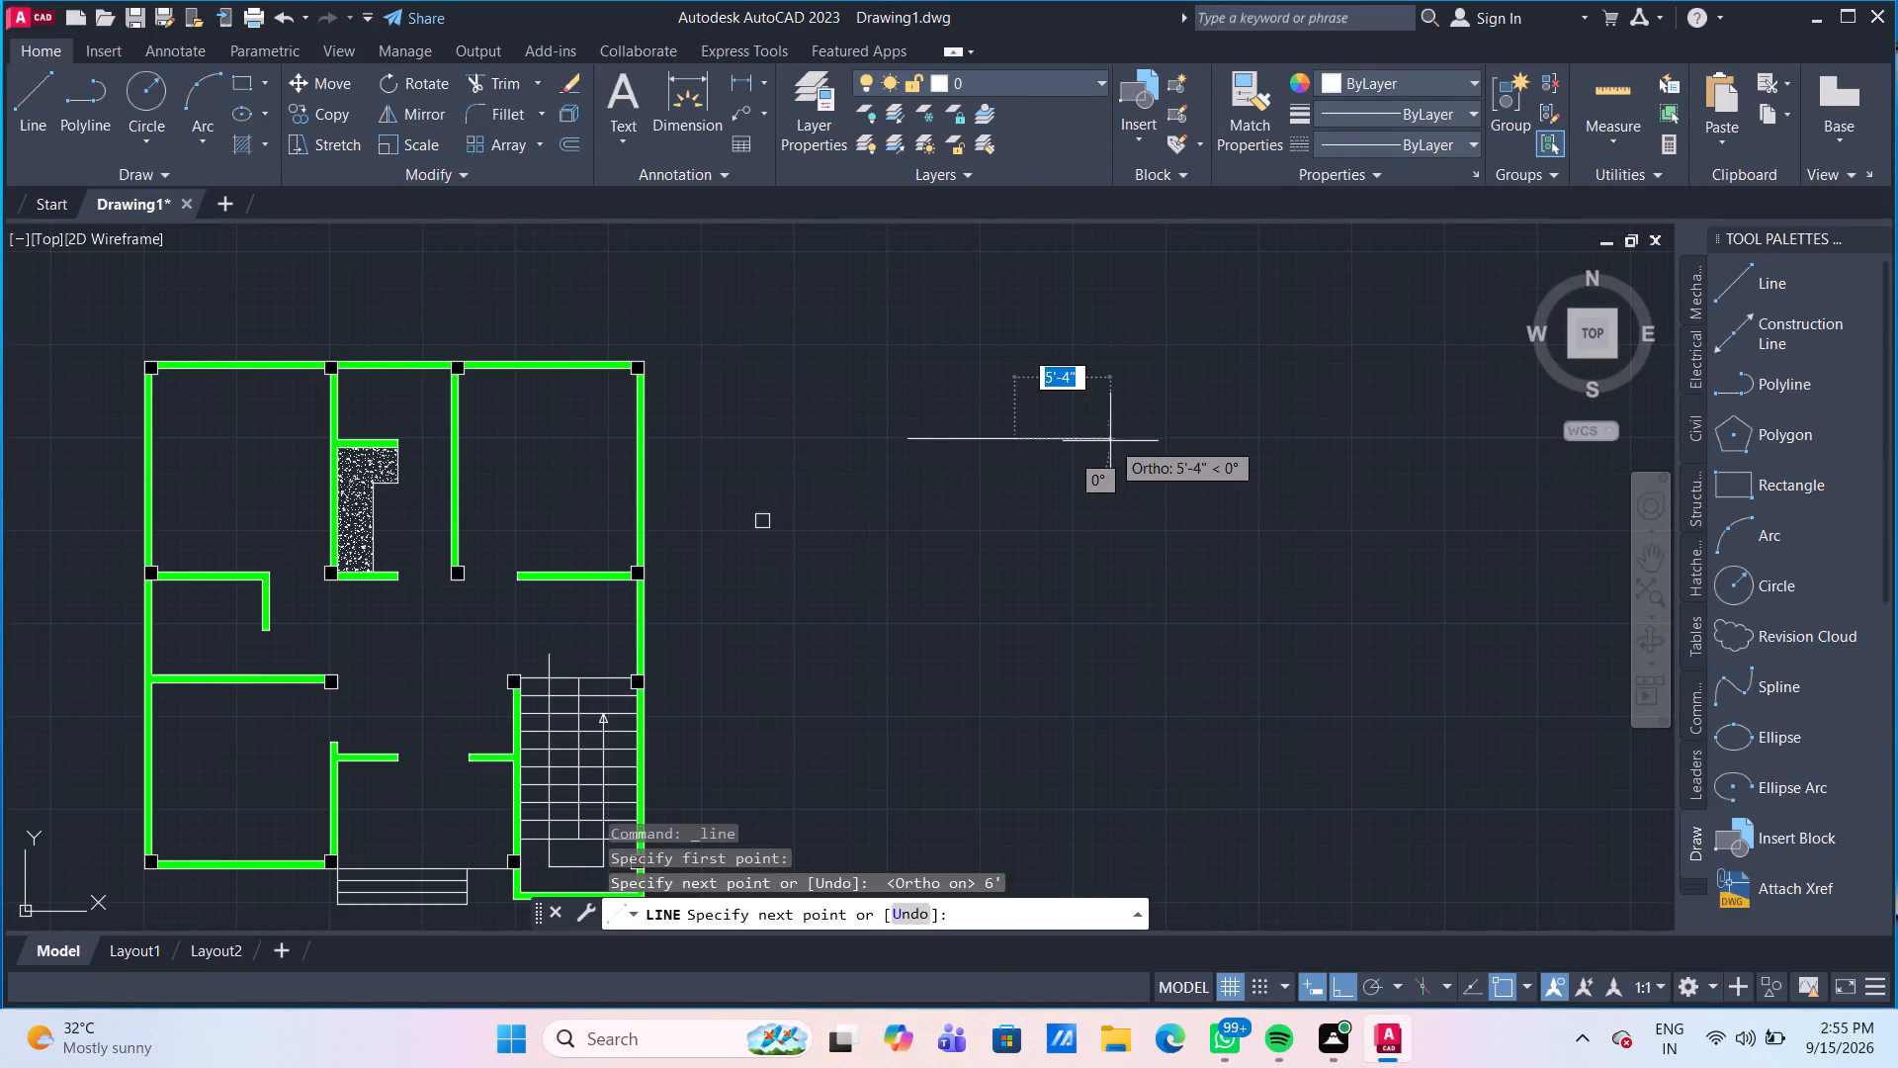
key(Return)
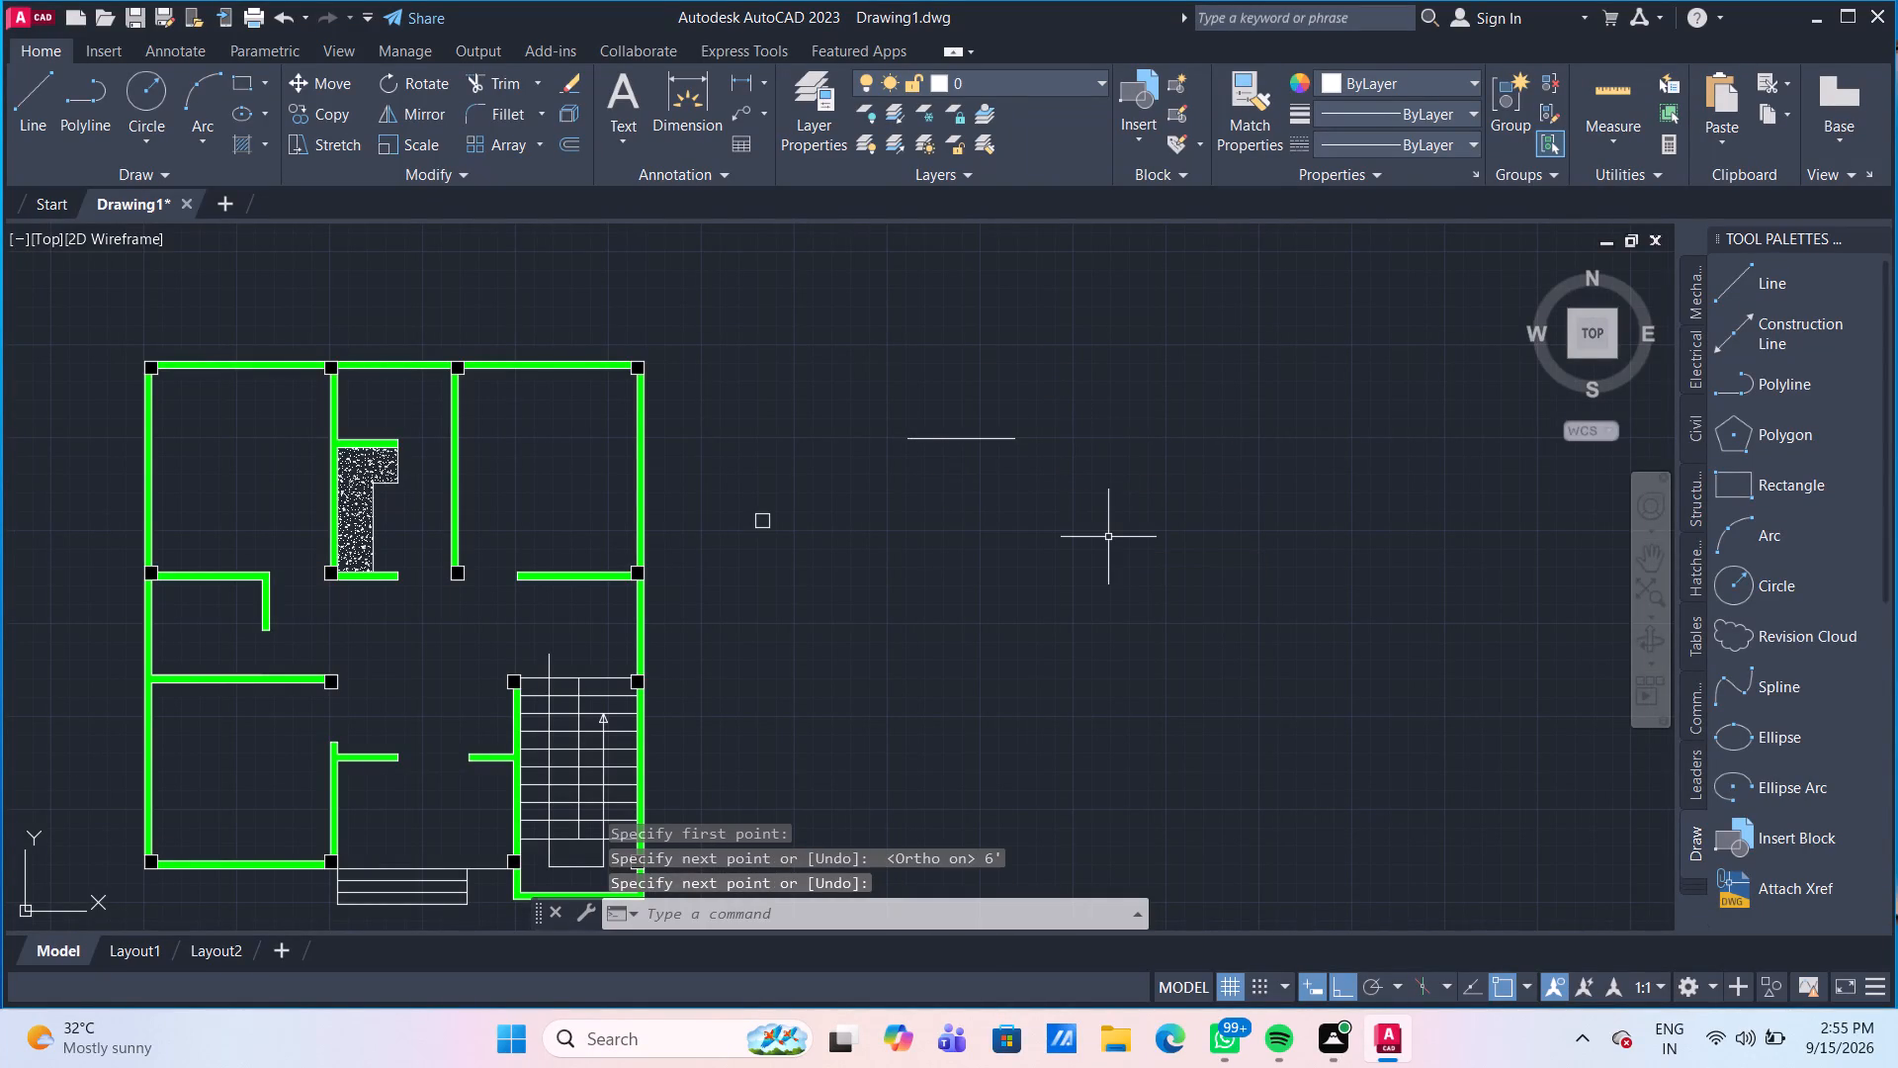
Draw lines from the 6' line's left end: 1' along it, 6' down, 4' right and back up to it.
scroll(925, 474, up, 1)
middle_drag(965, 514, 943, 498)
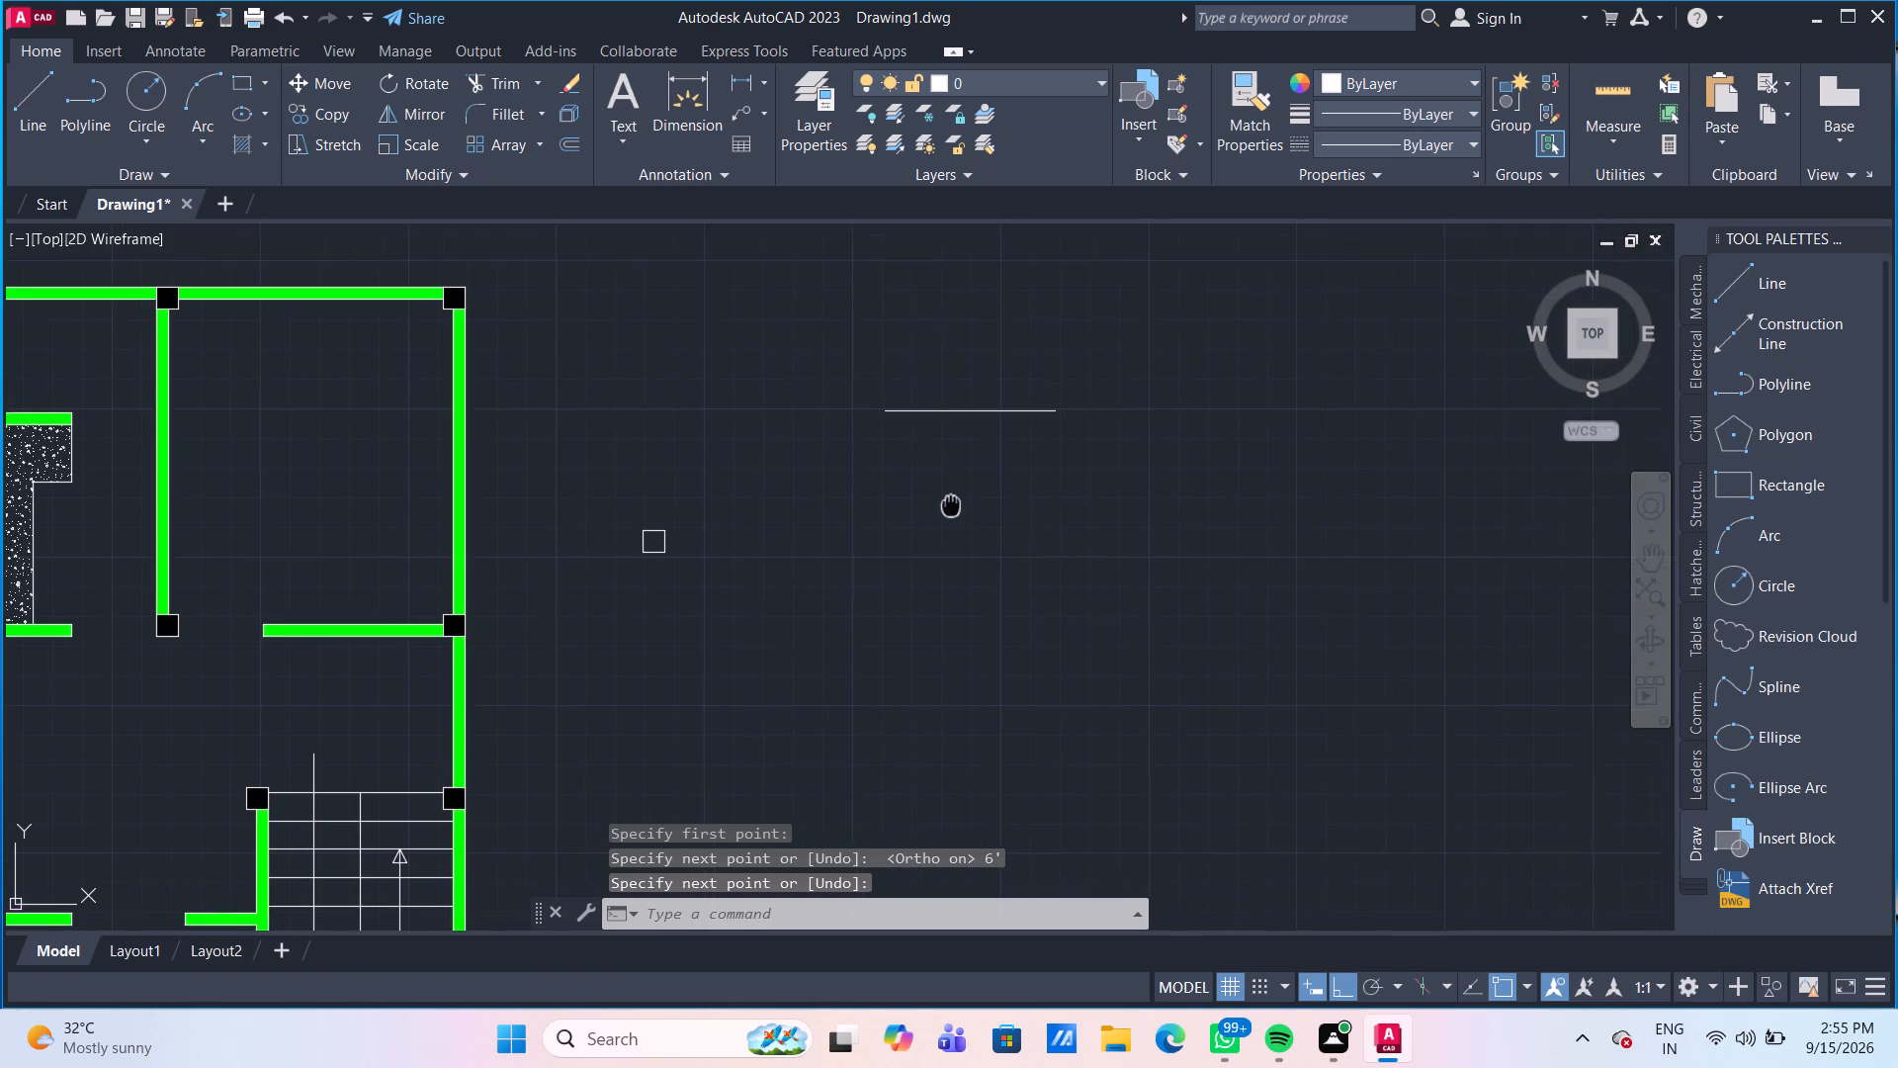
middle_drag(943, 498, 922, 516)
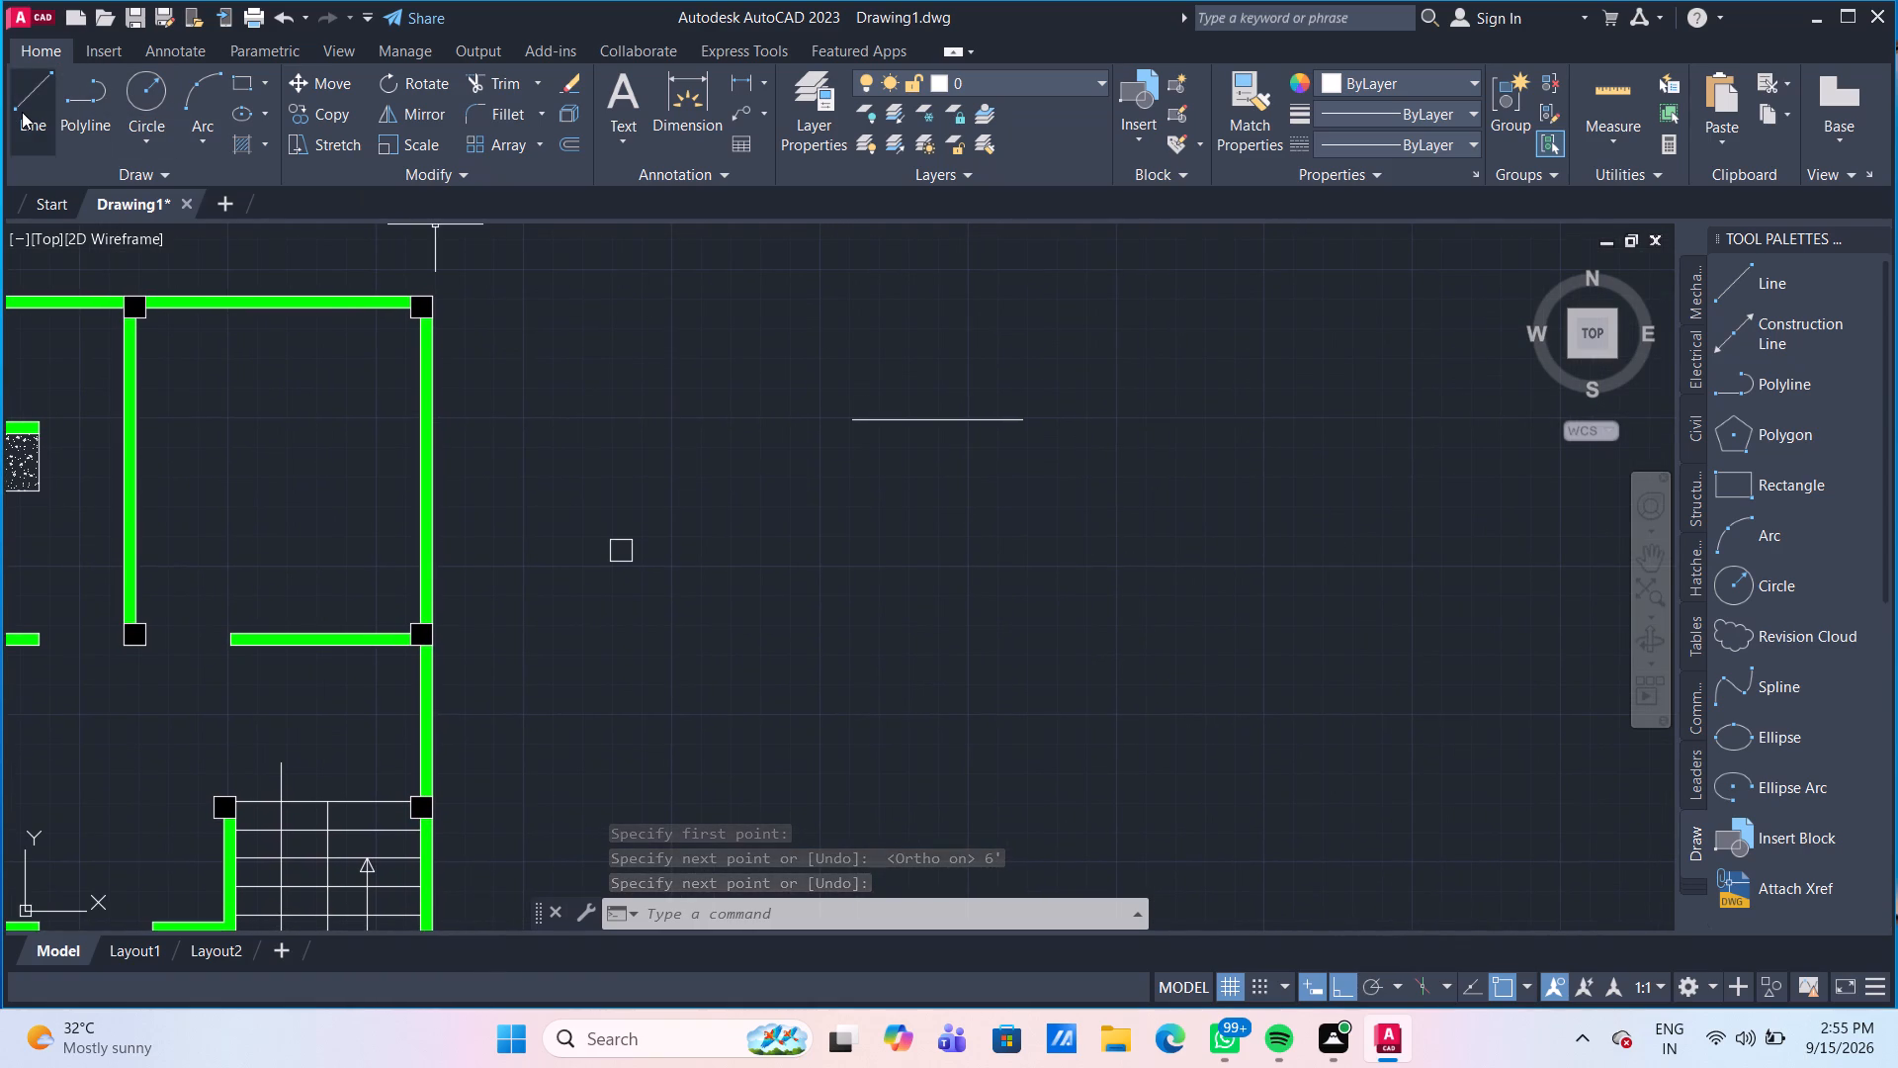
click(22, 112)
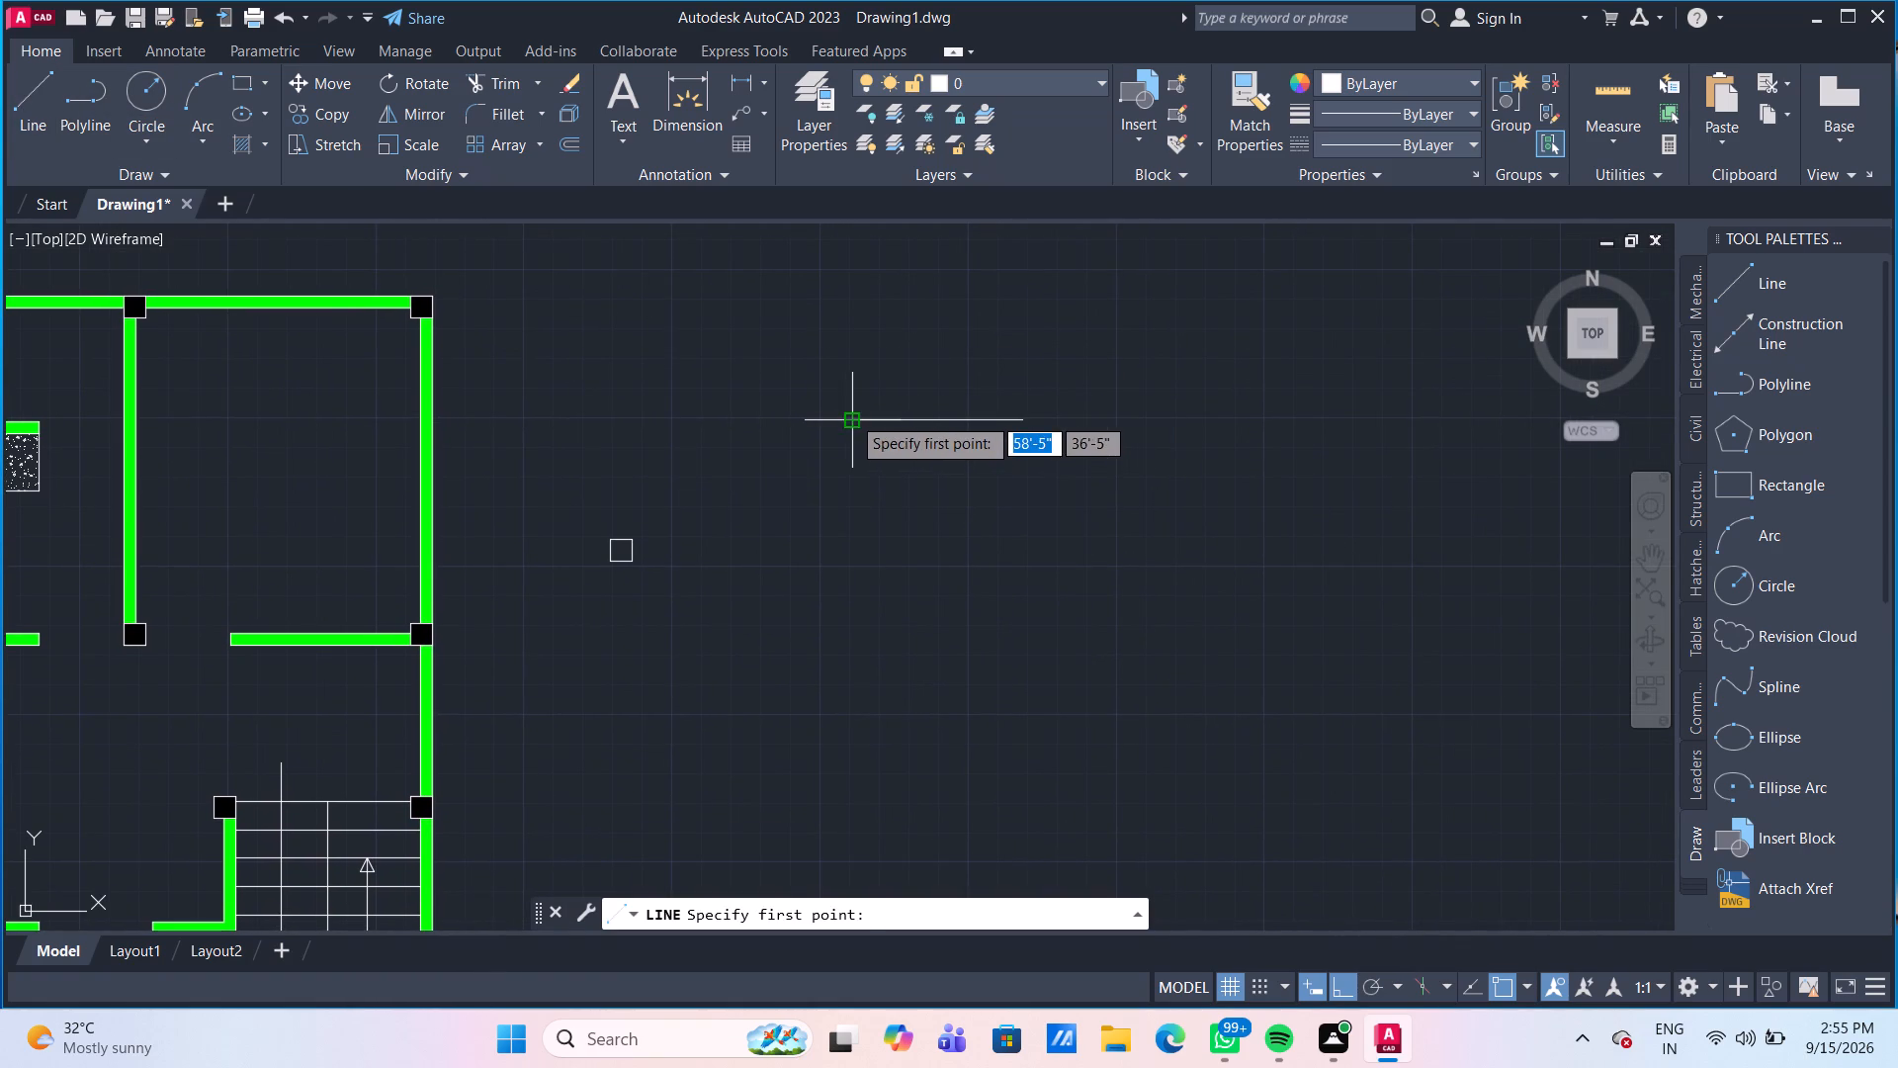
click(851, 415)
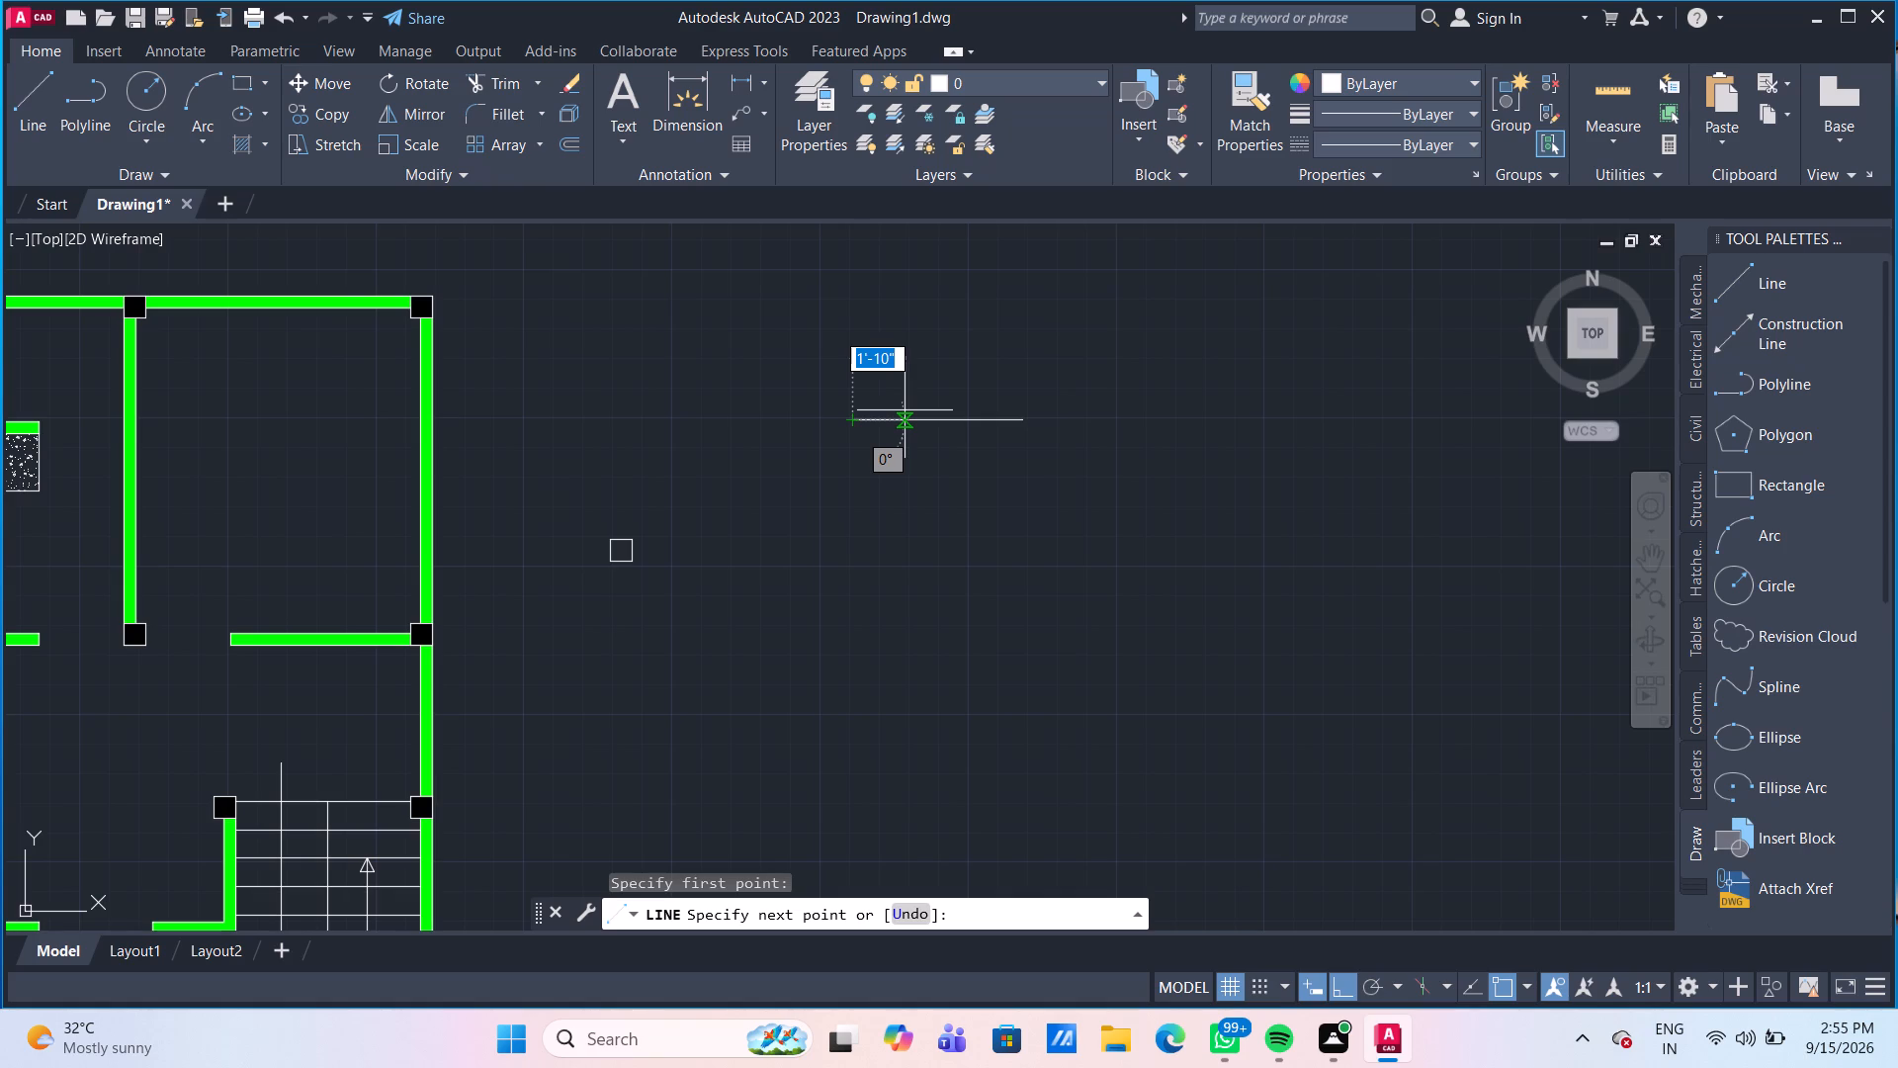
text(1')
key(Return)
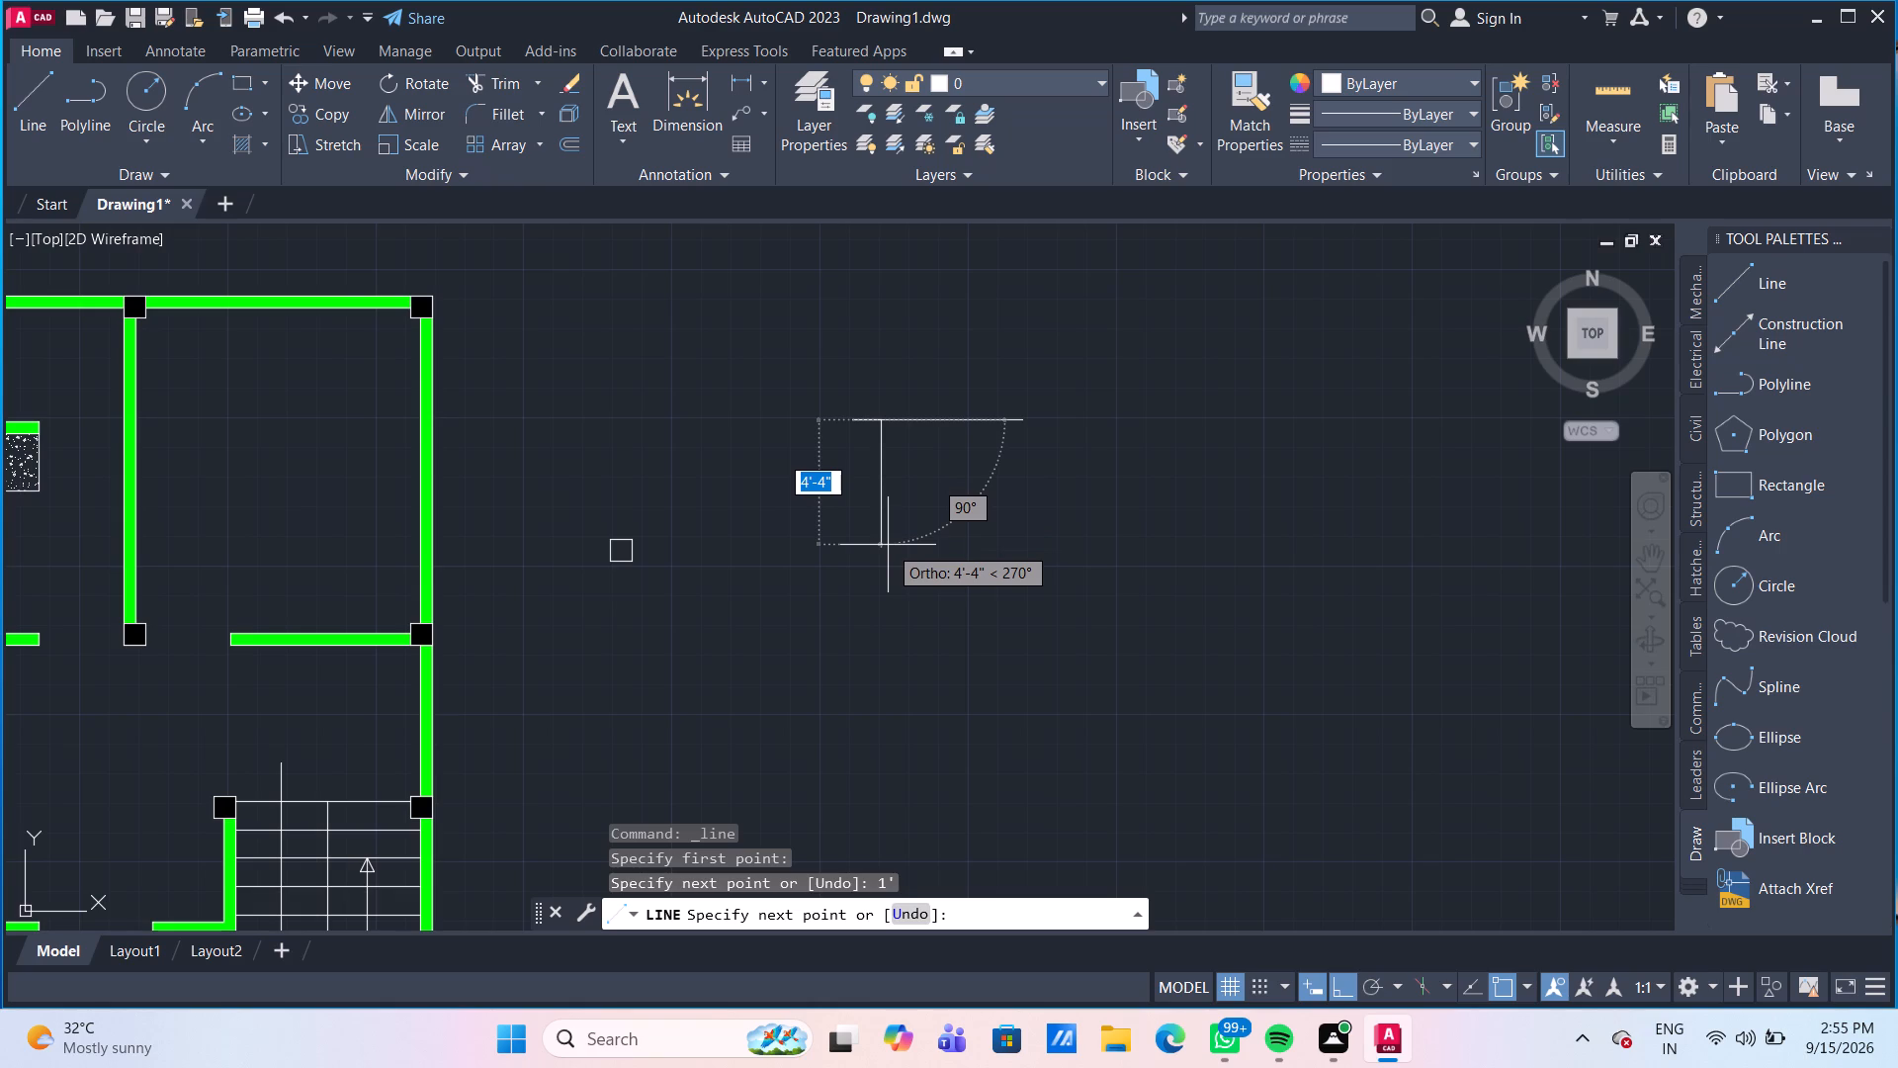
text(6')
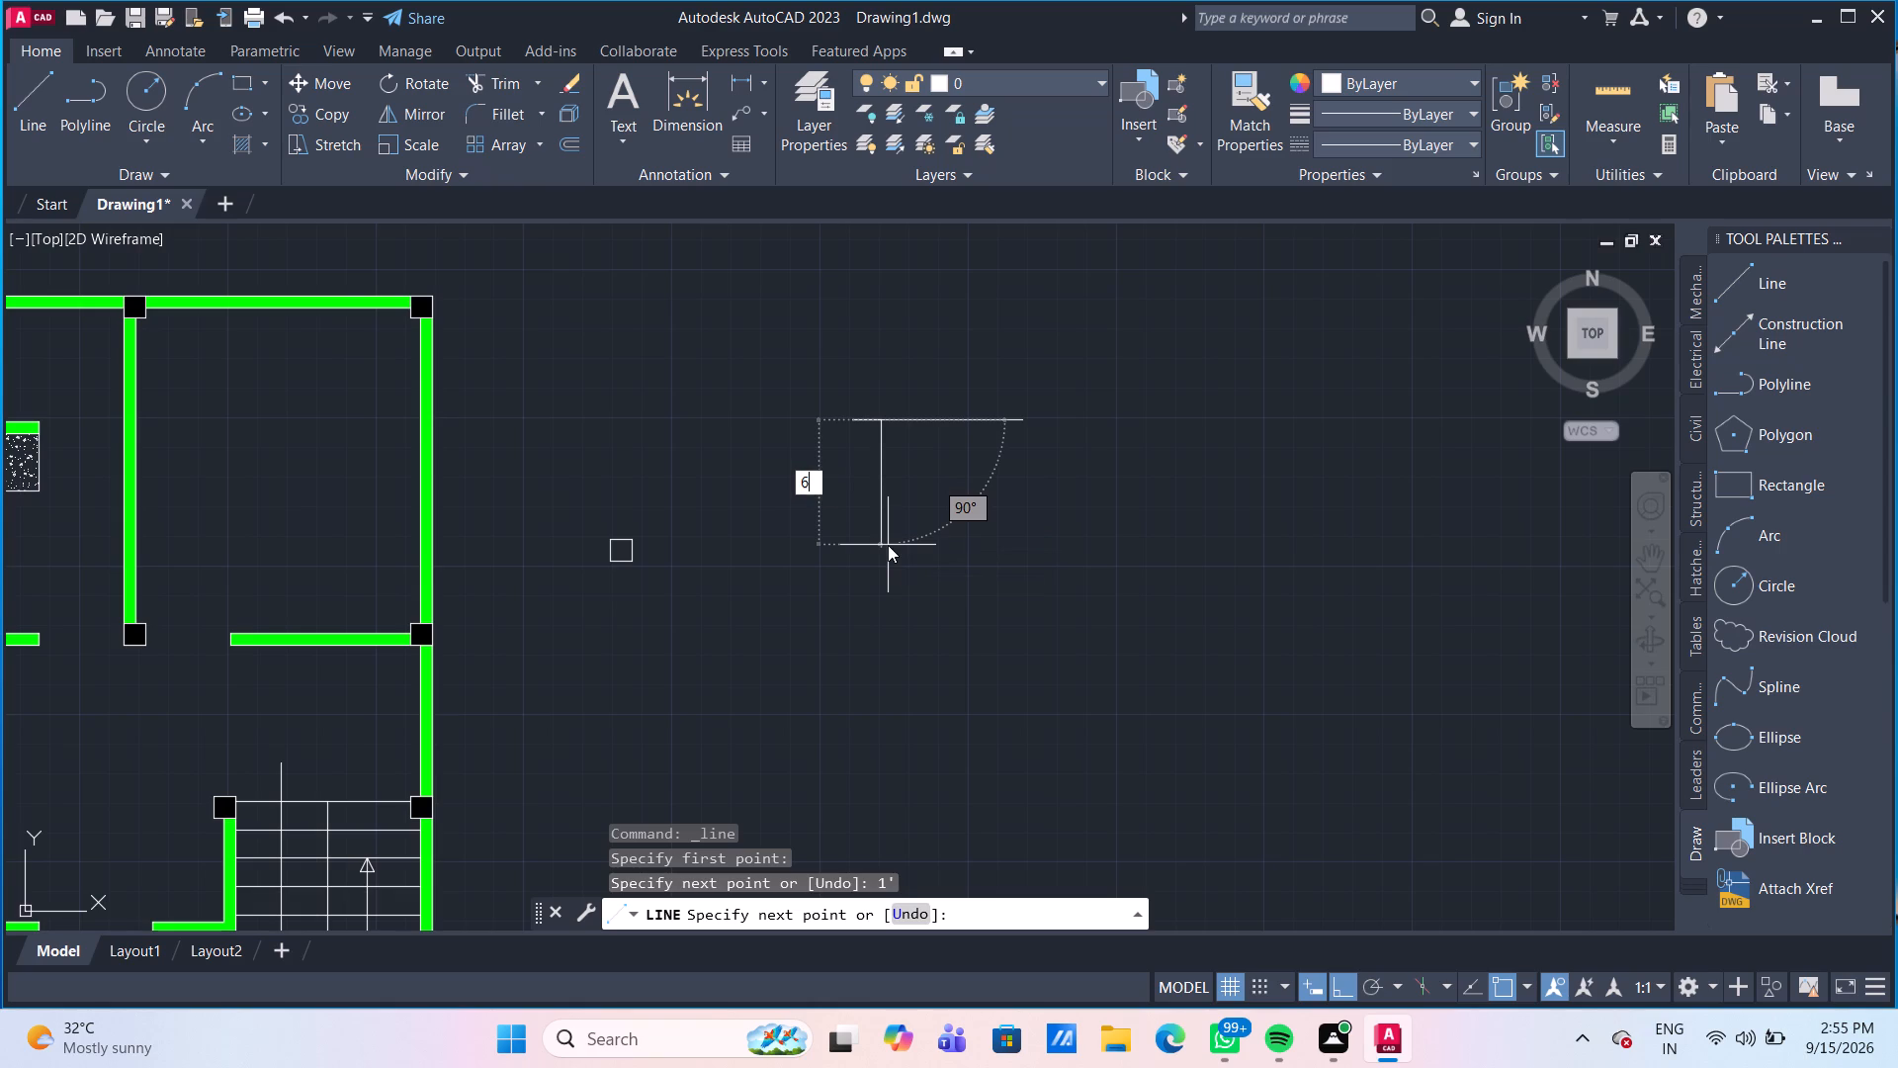
key(Return)
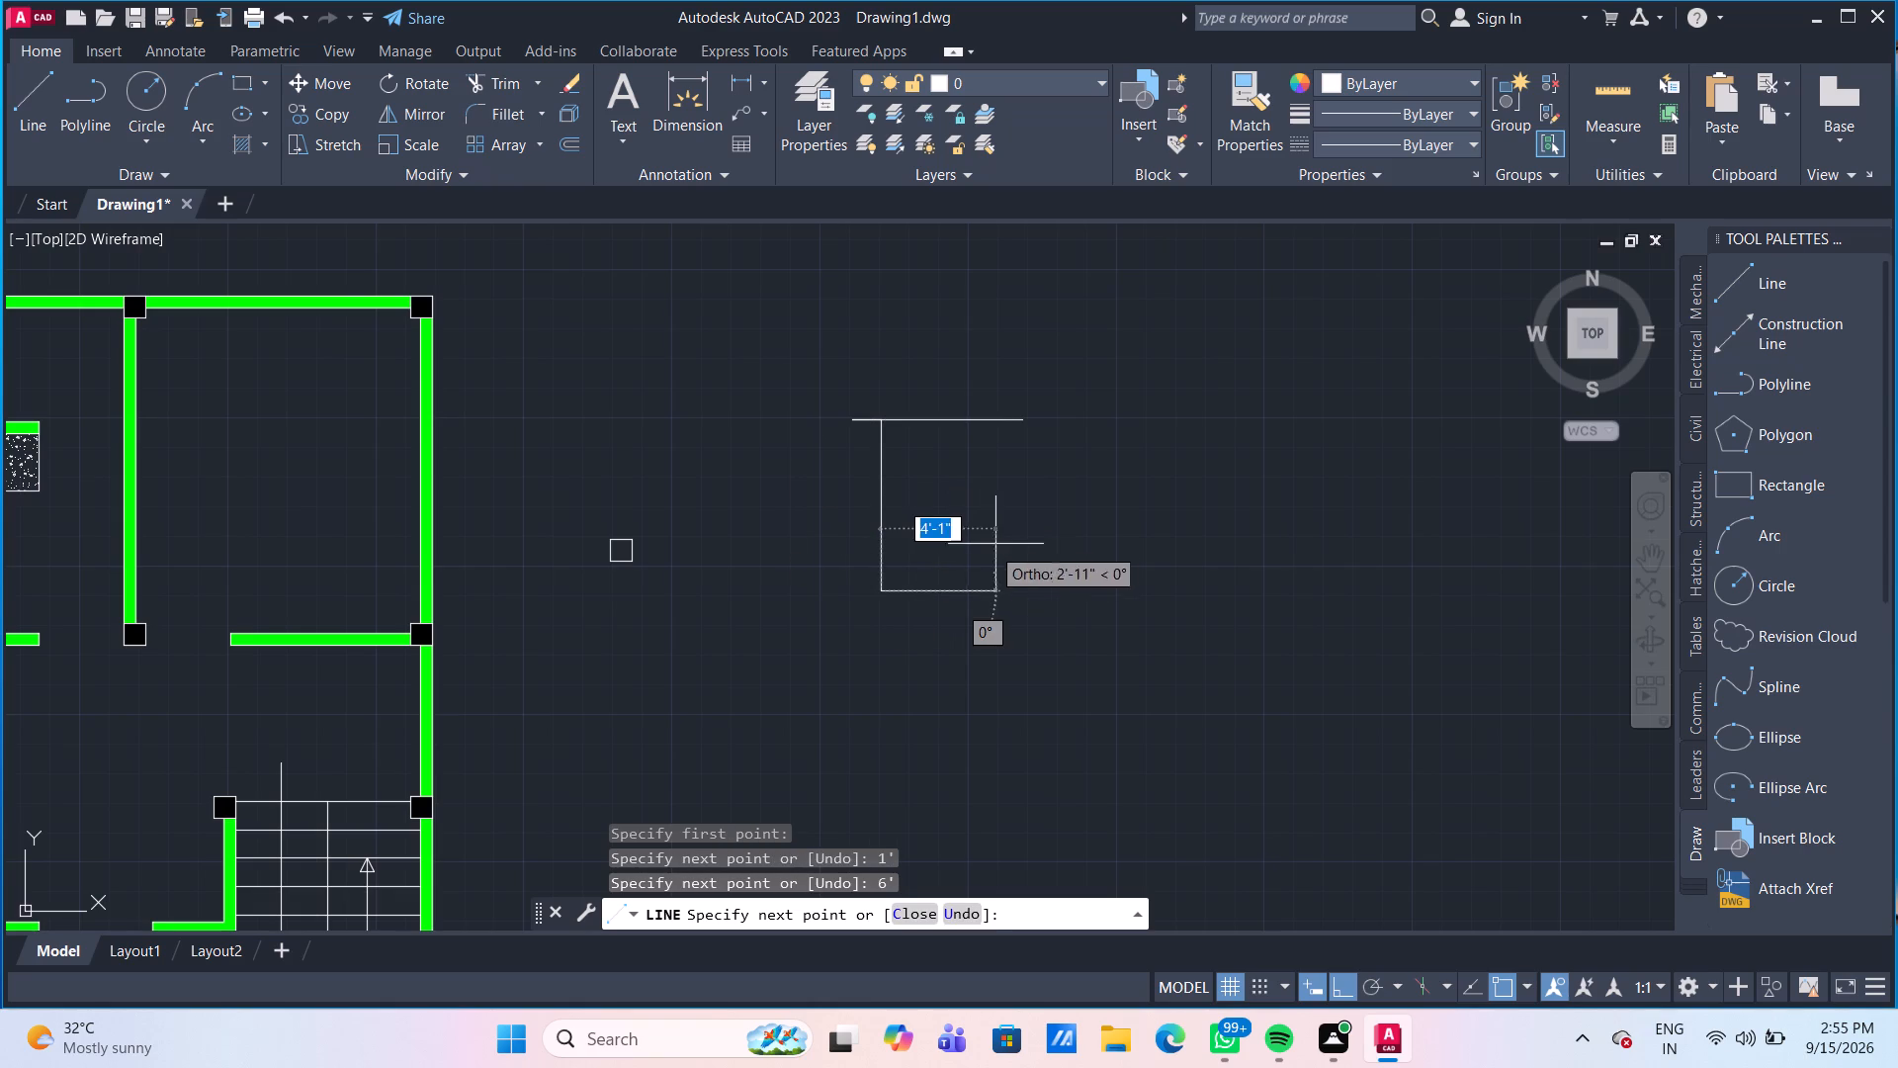
text(4')
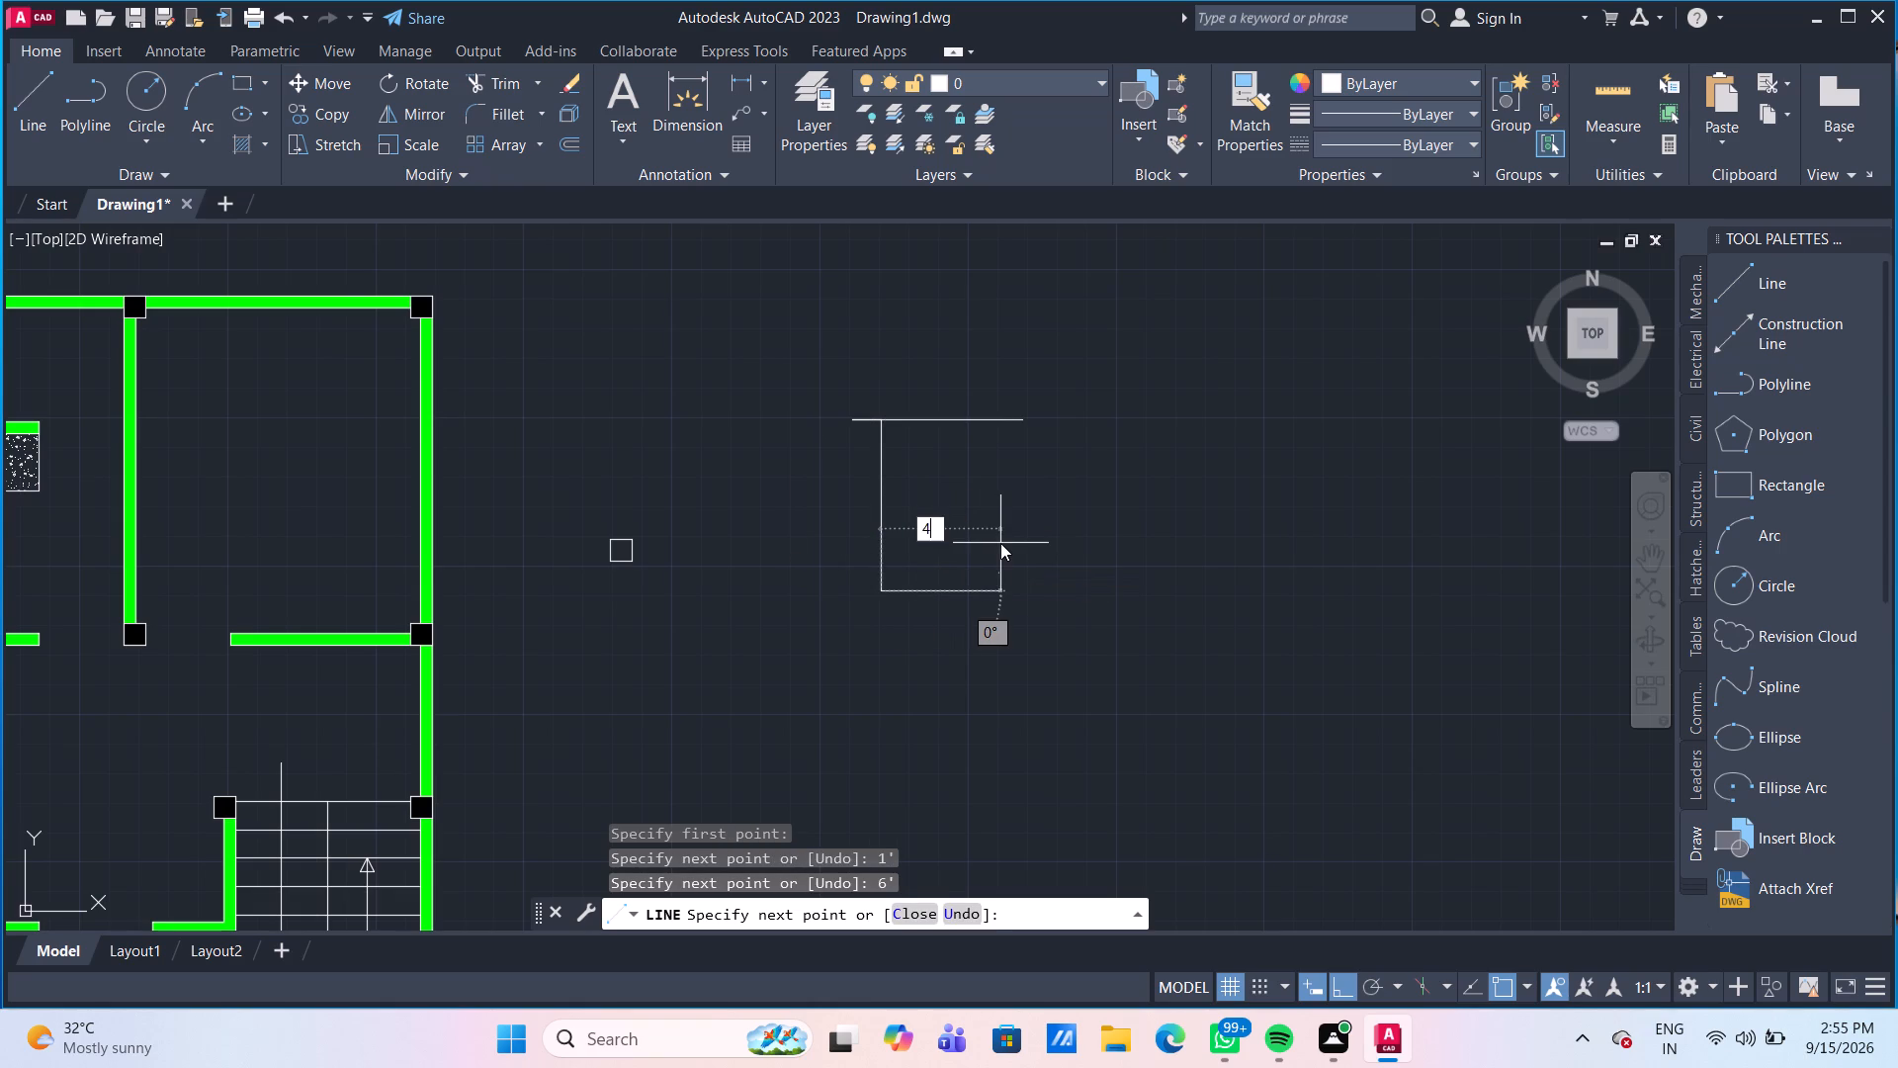
key(Return)
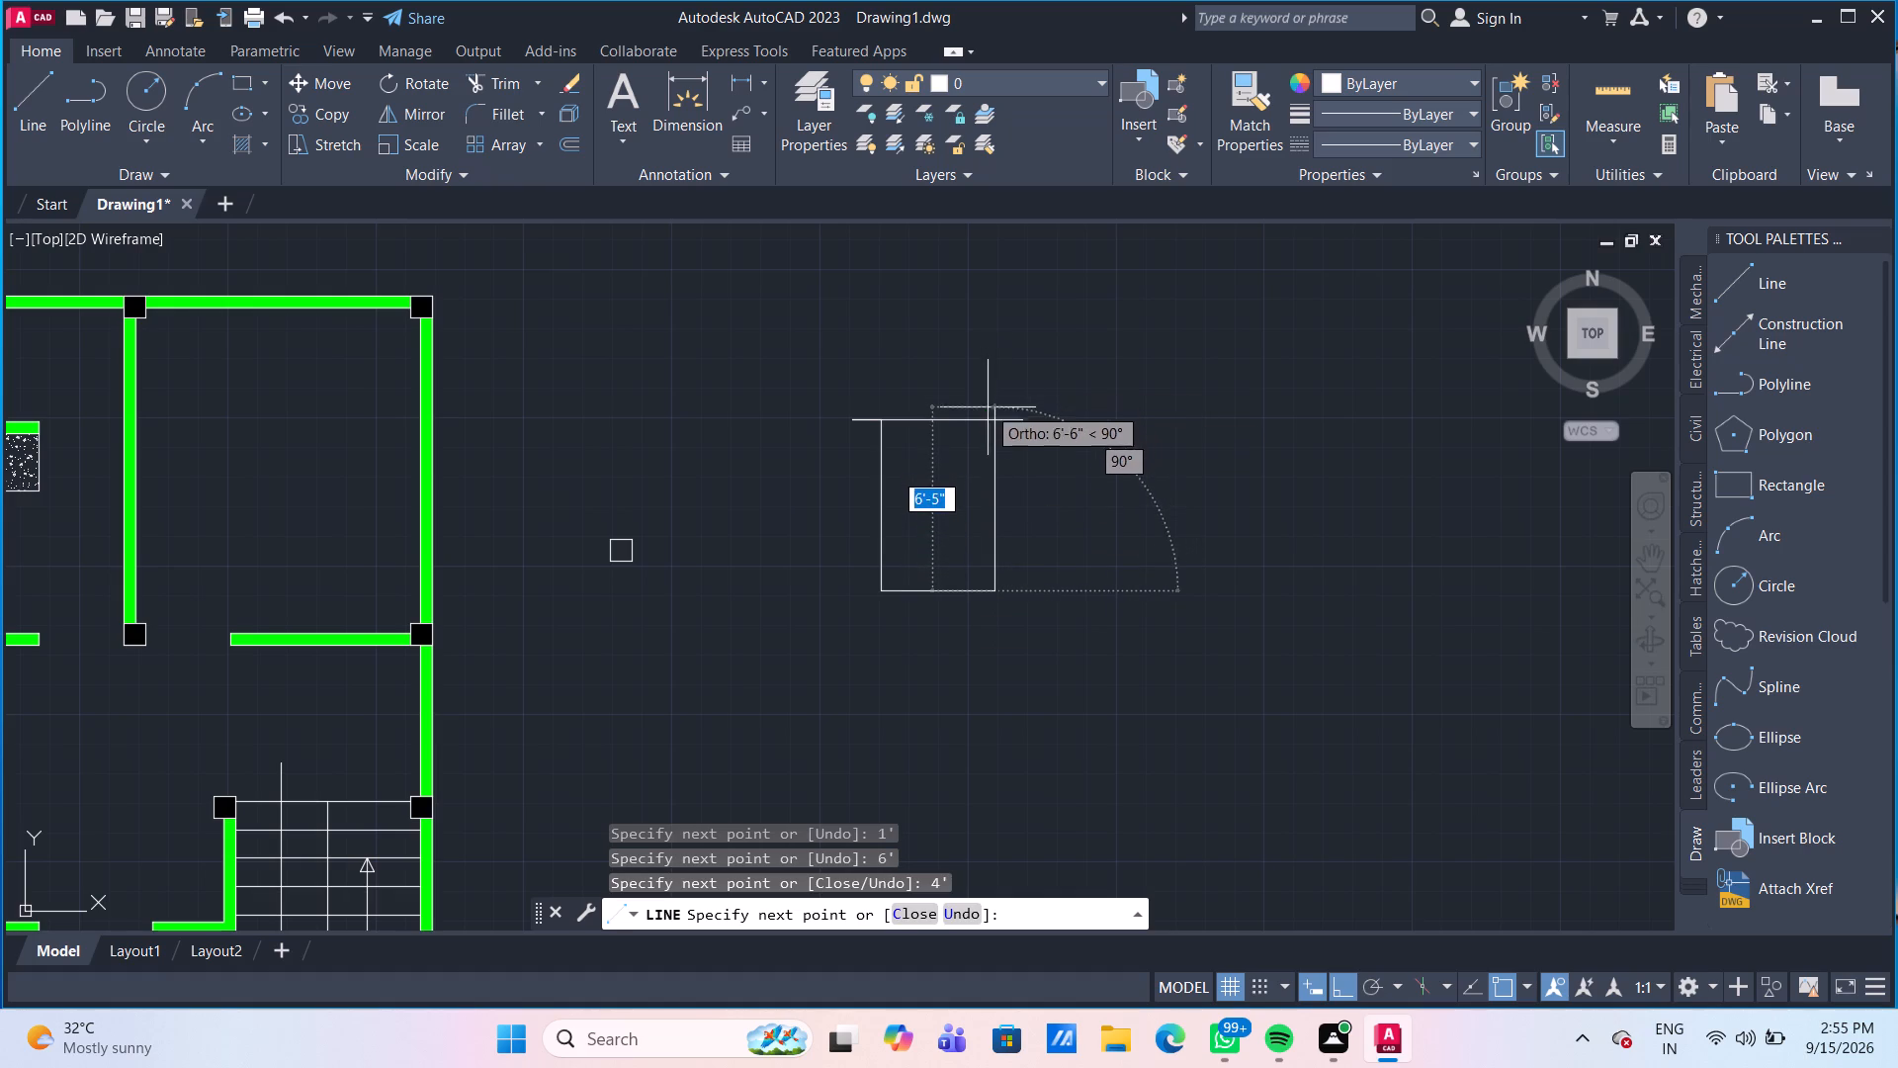
click(996, 419)
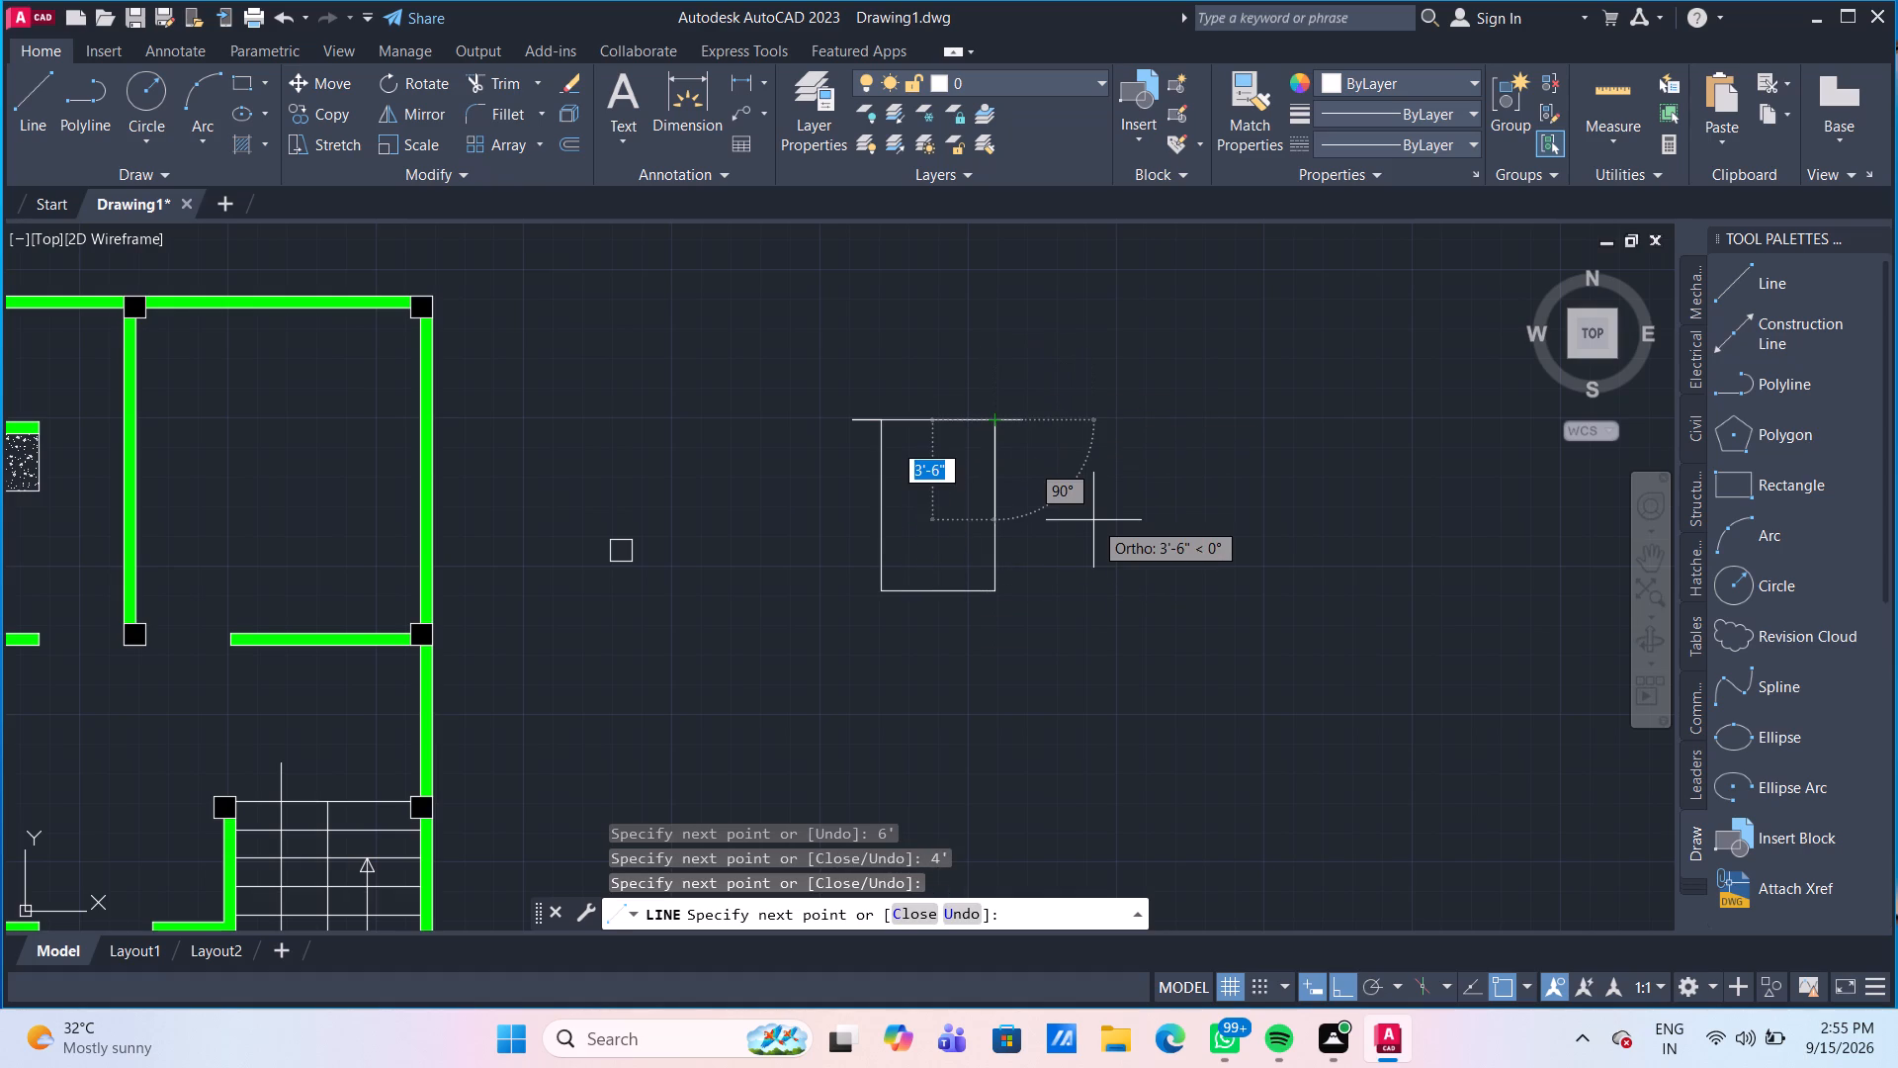
key(Return)
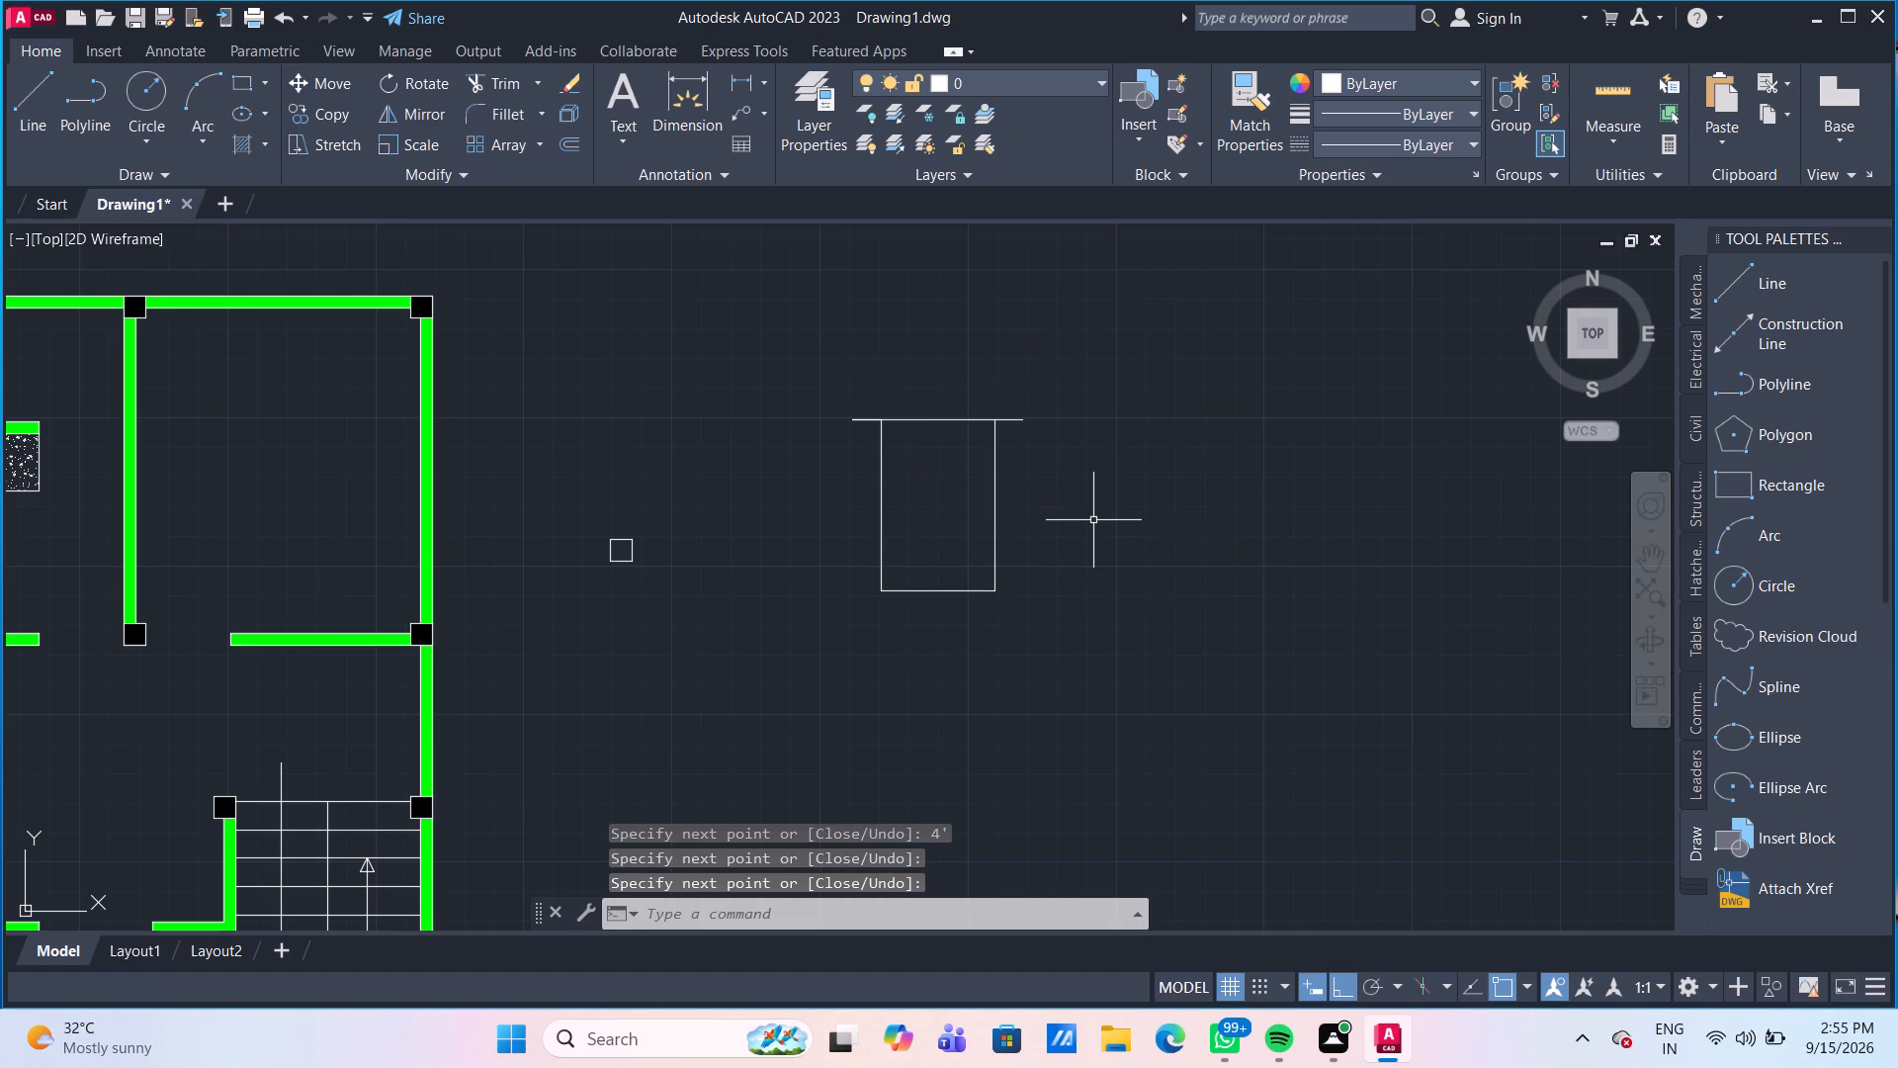
scroll(1085, 505, down, 2)
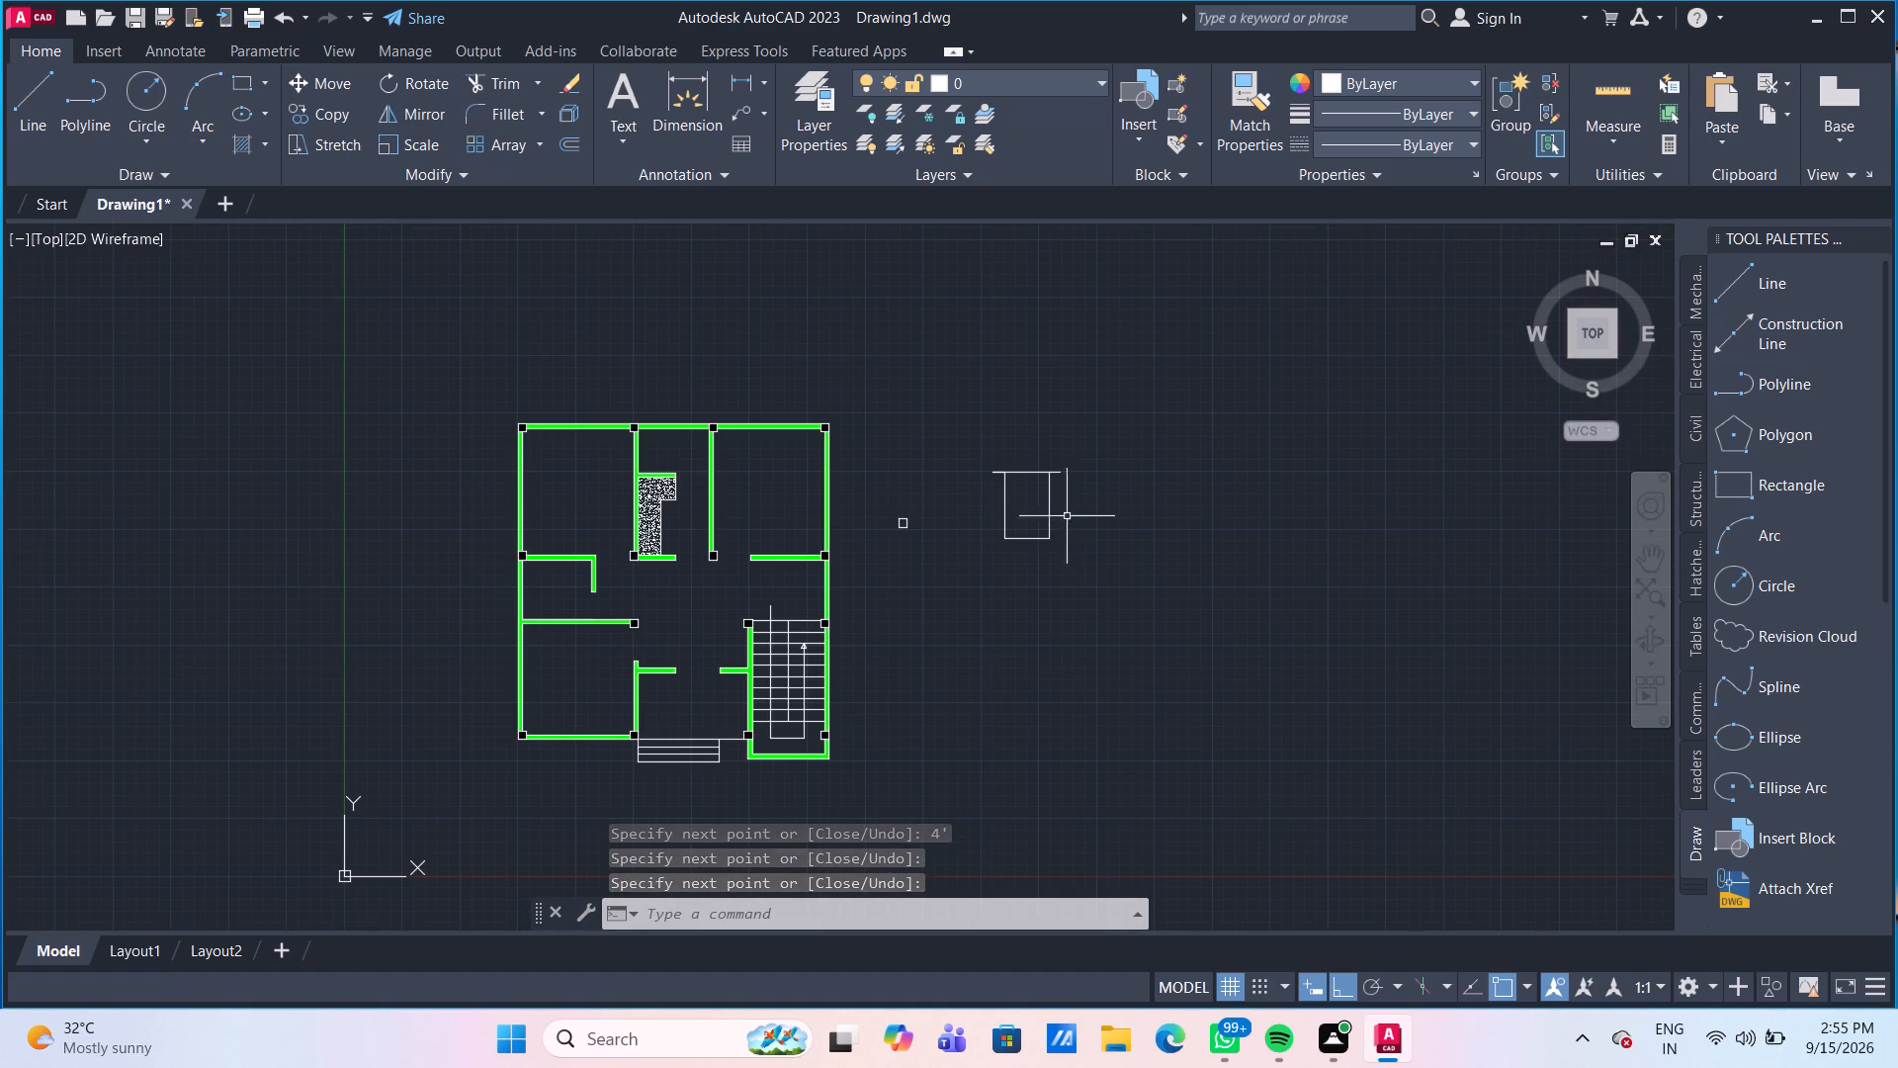
scroll(1071, 559, up, 1)
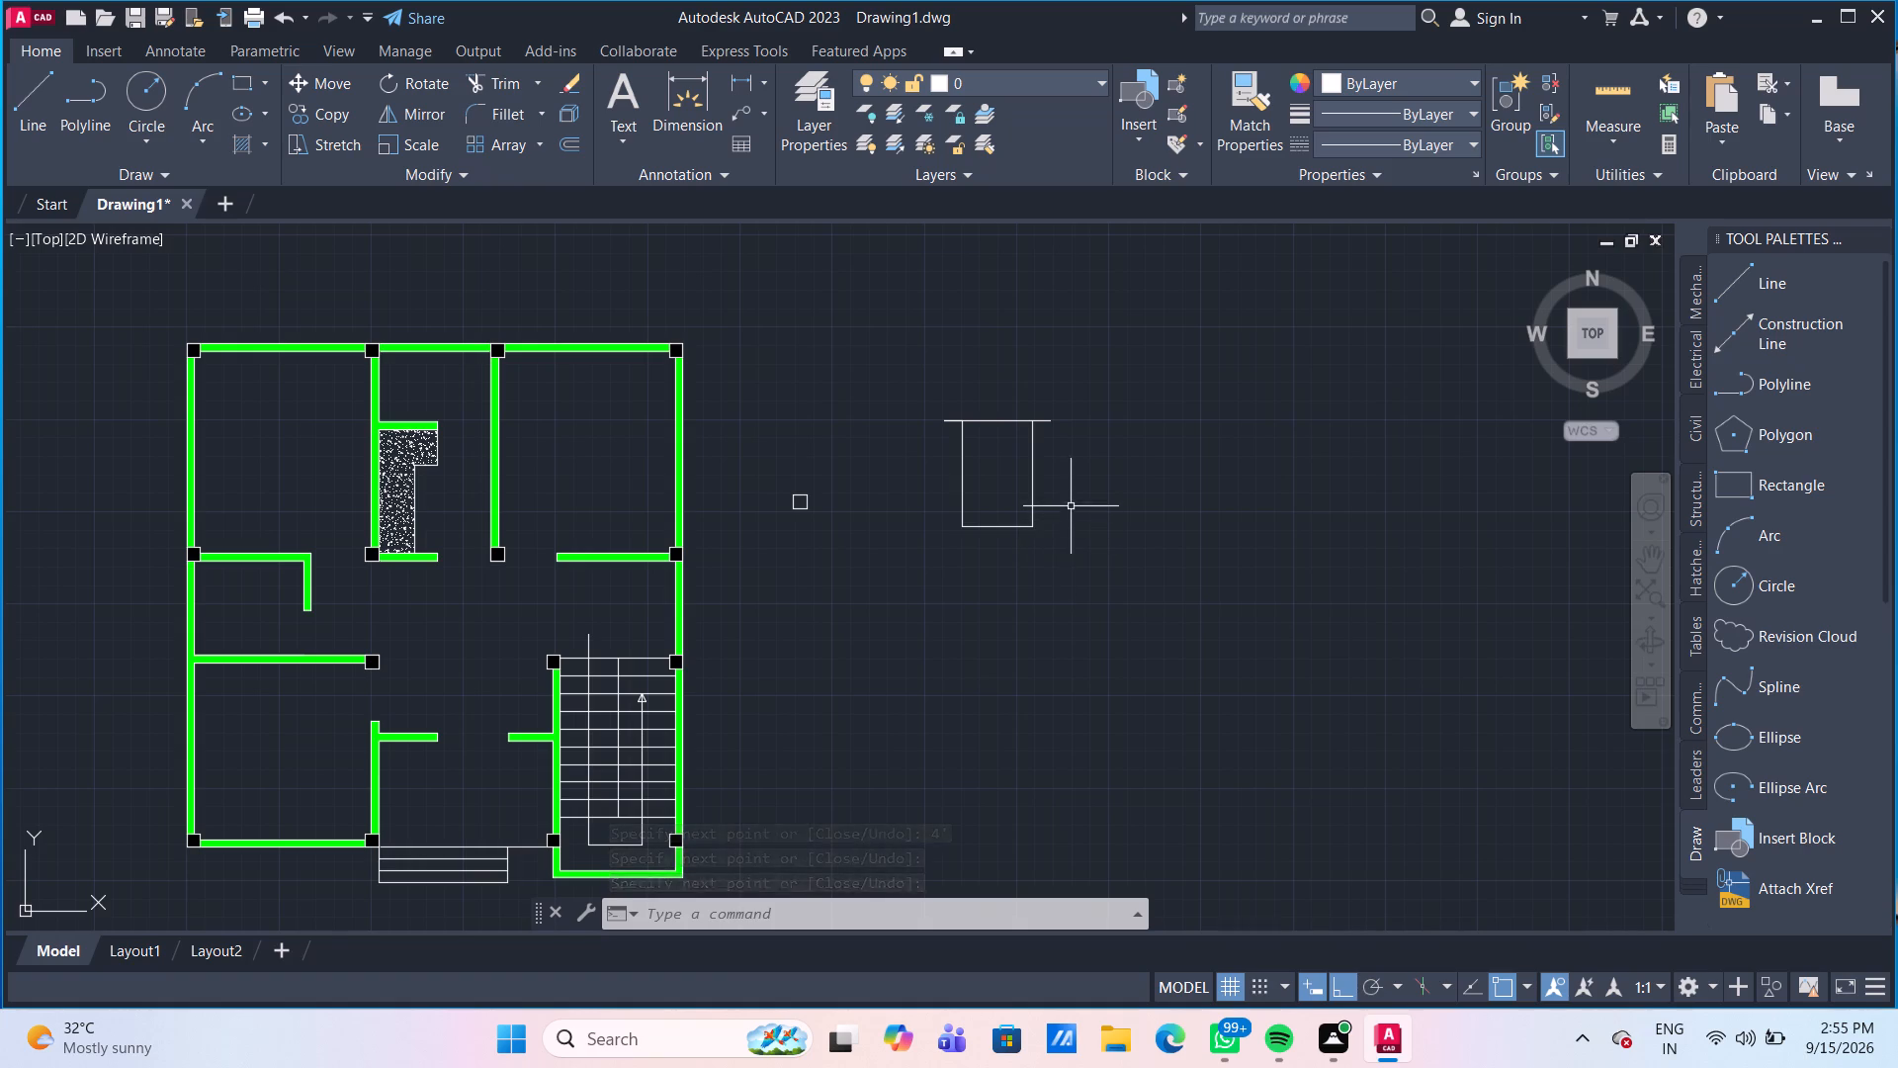
Stretch both ends of the outline's horizontal top edge outward by 6" each.
scroll(1066, 430, up, 2)
middle_drag(1062, 439, 1071, 465)
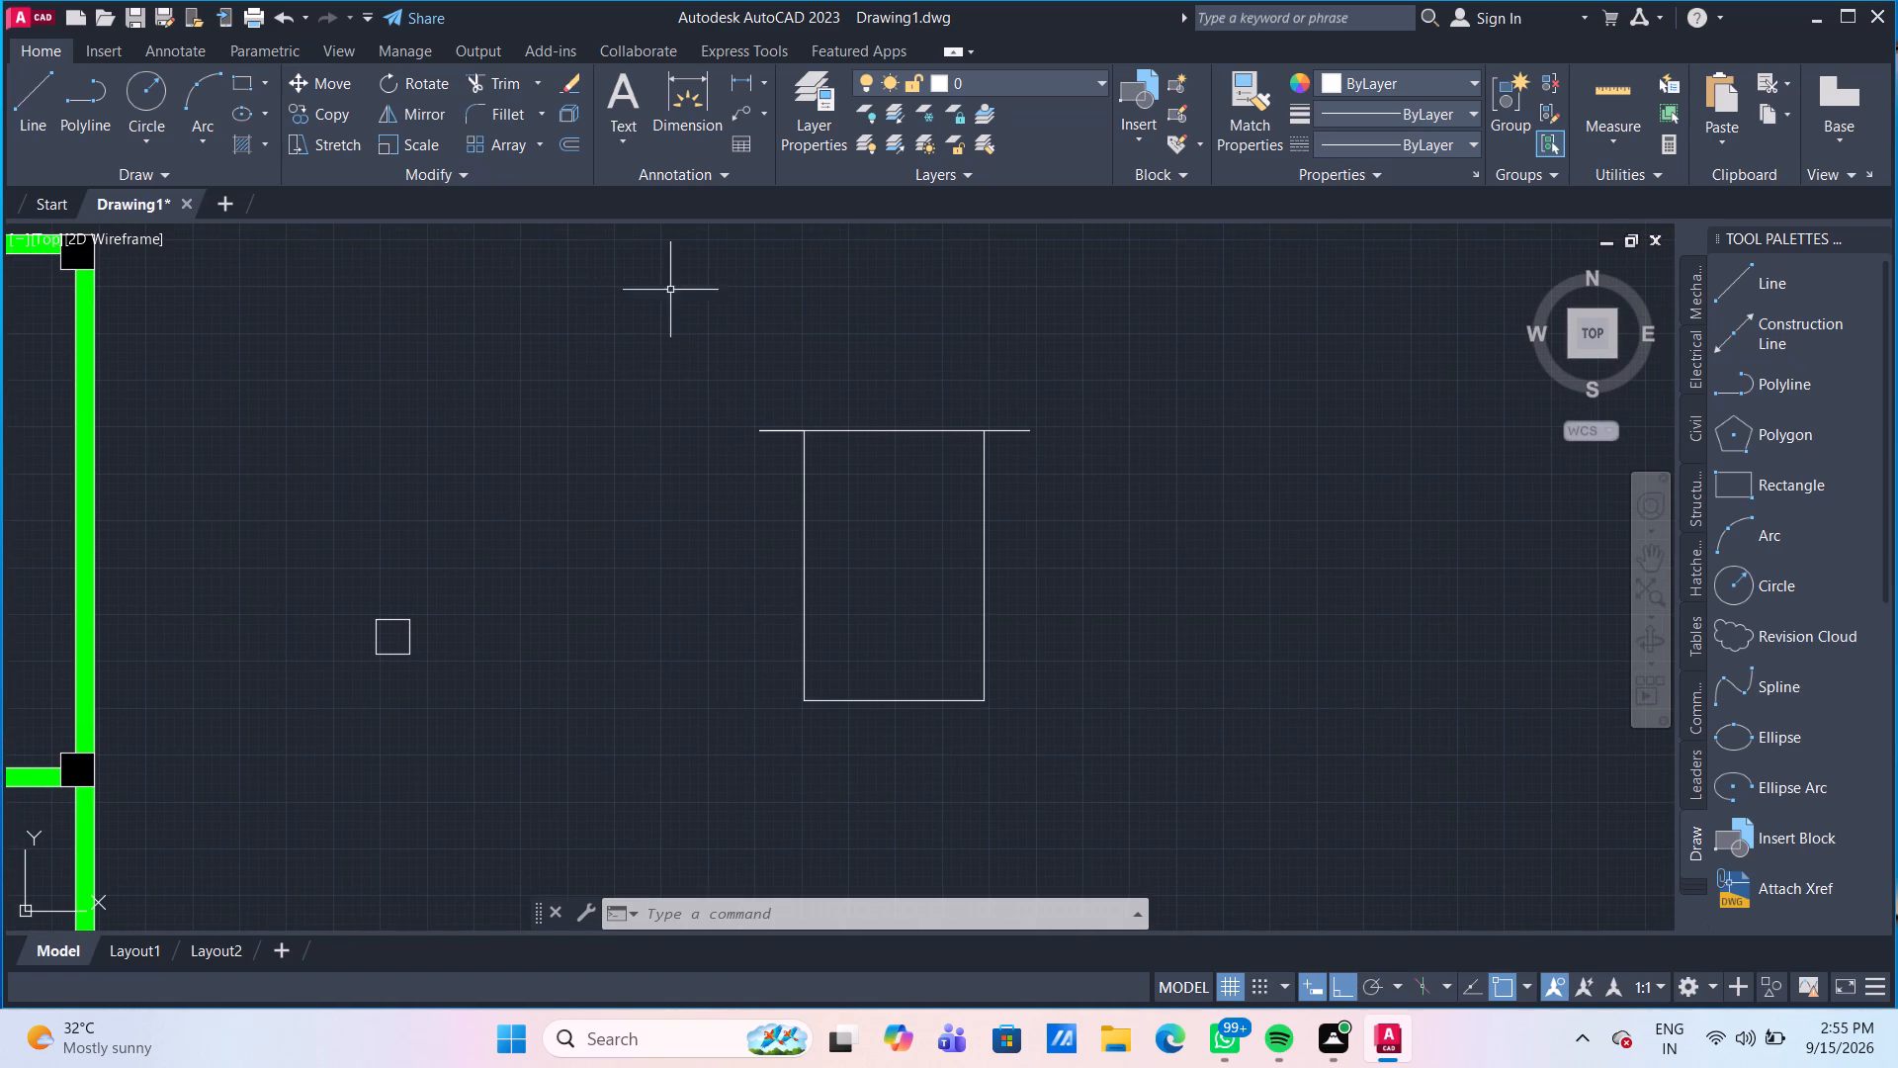
click(29, 109)
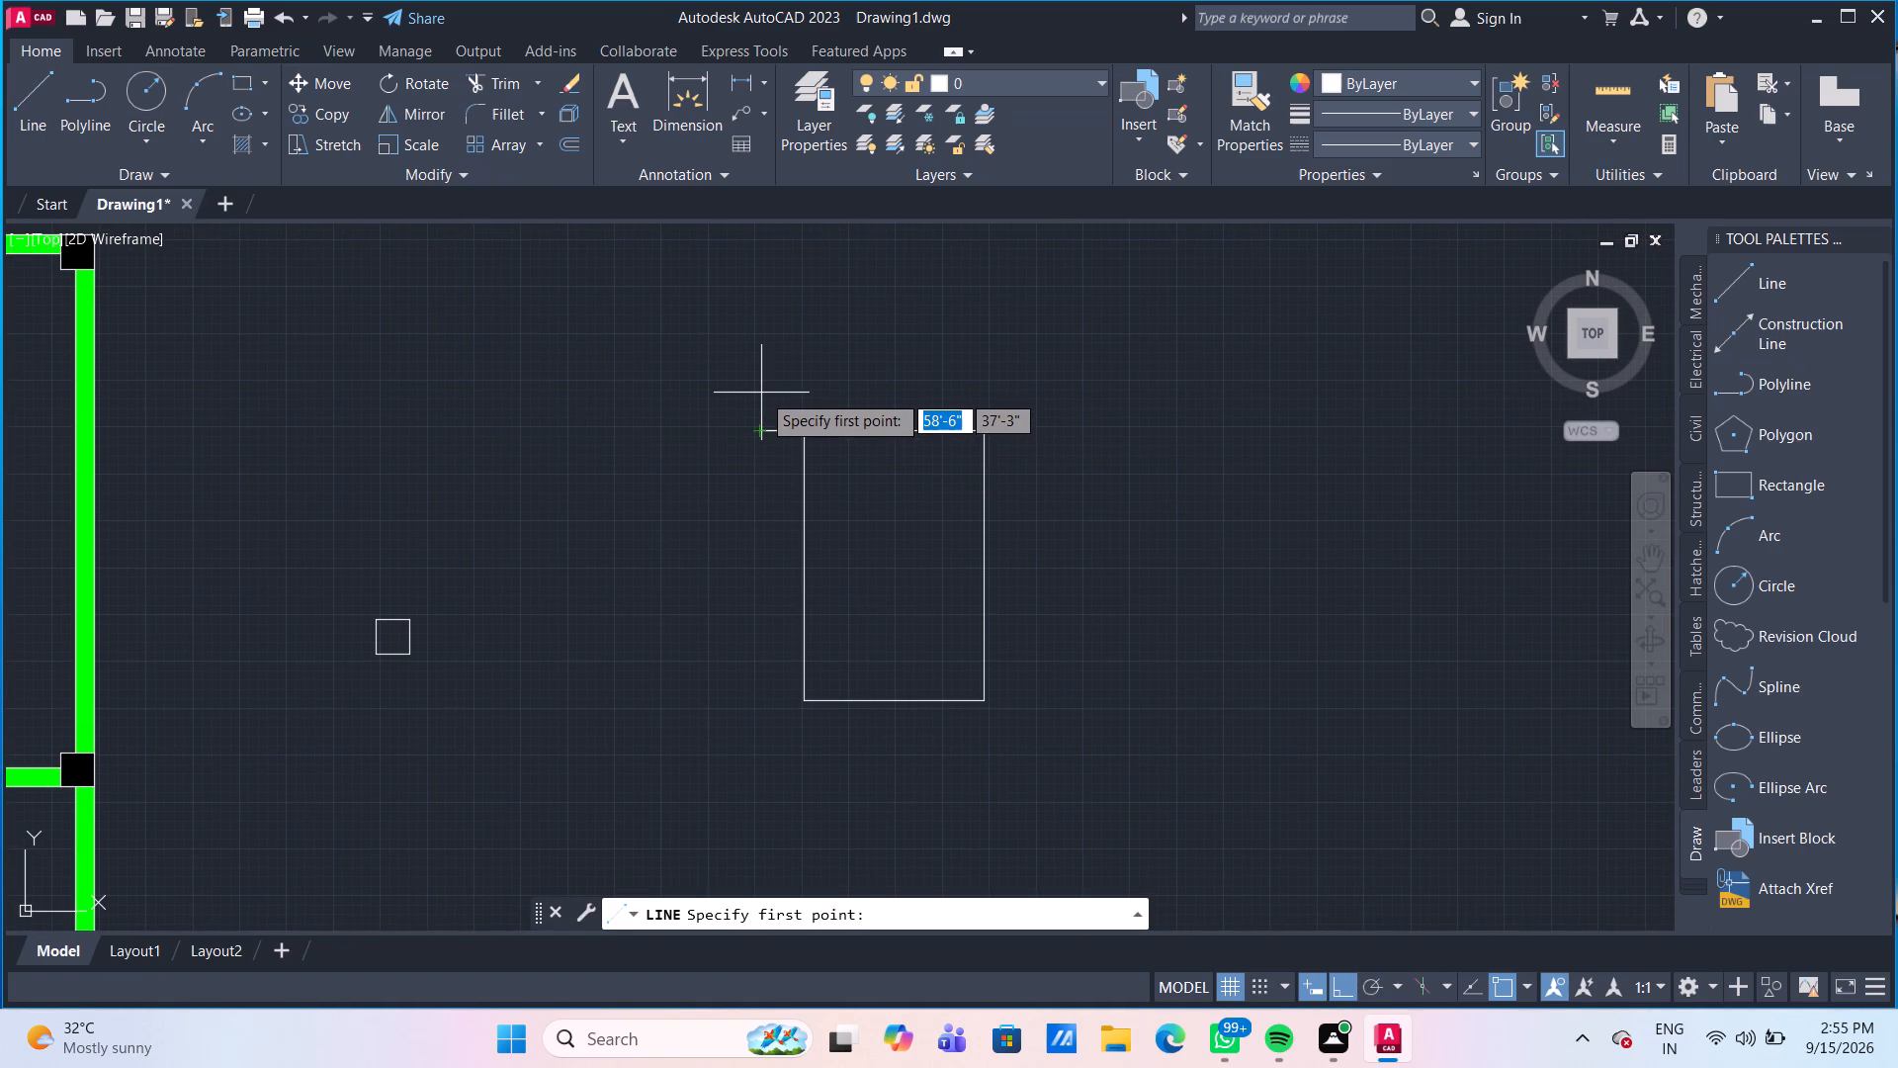
key(Escape)
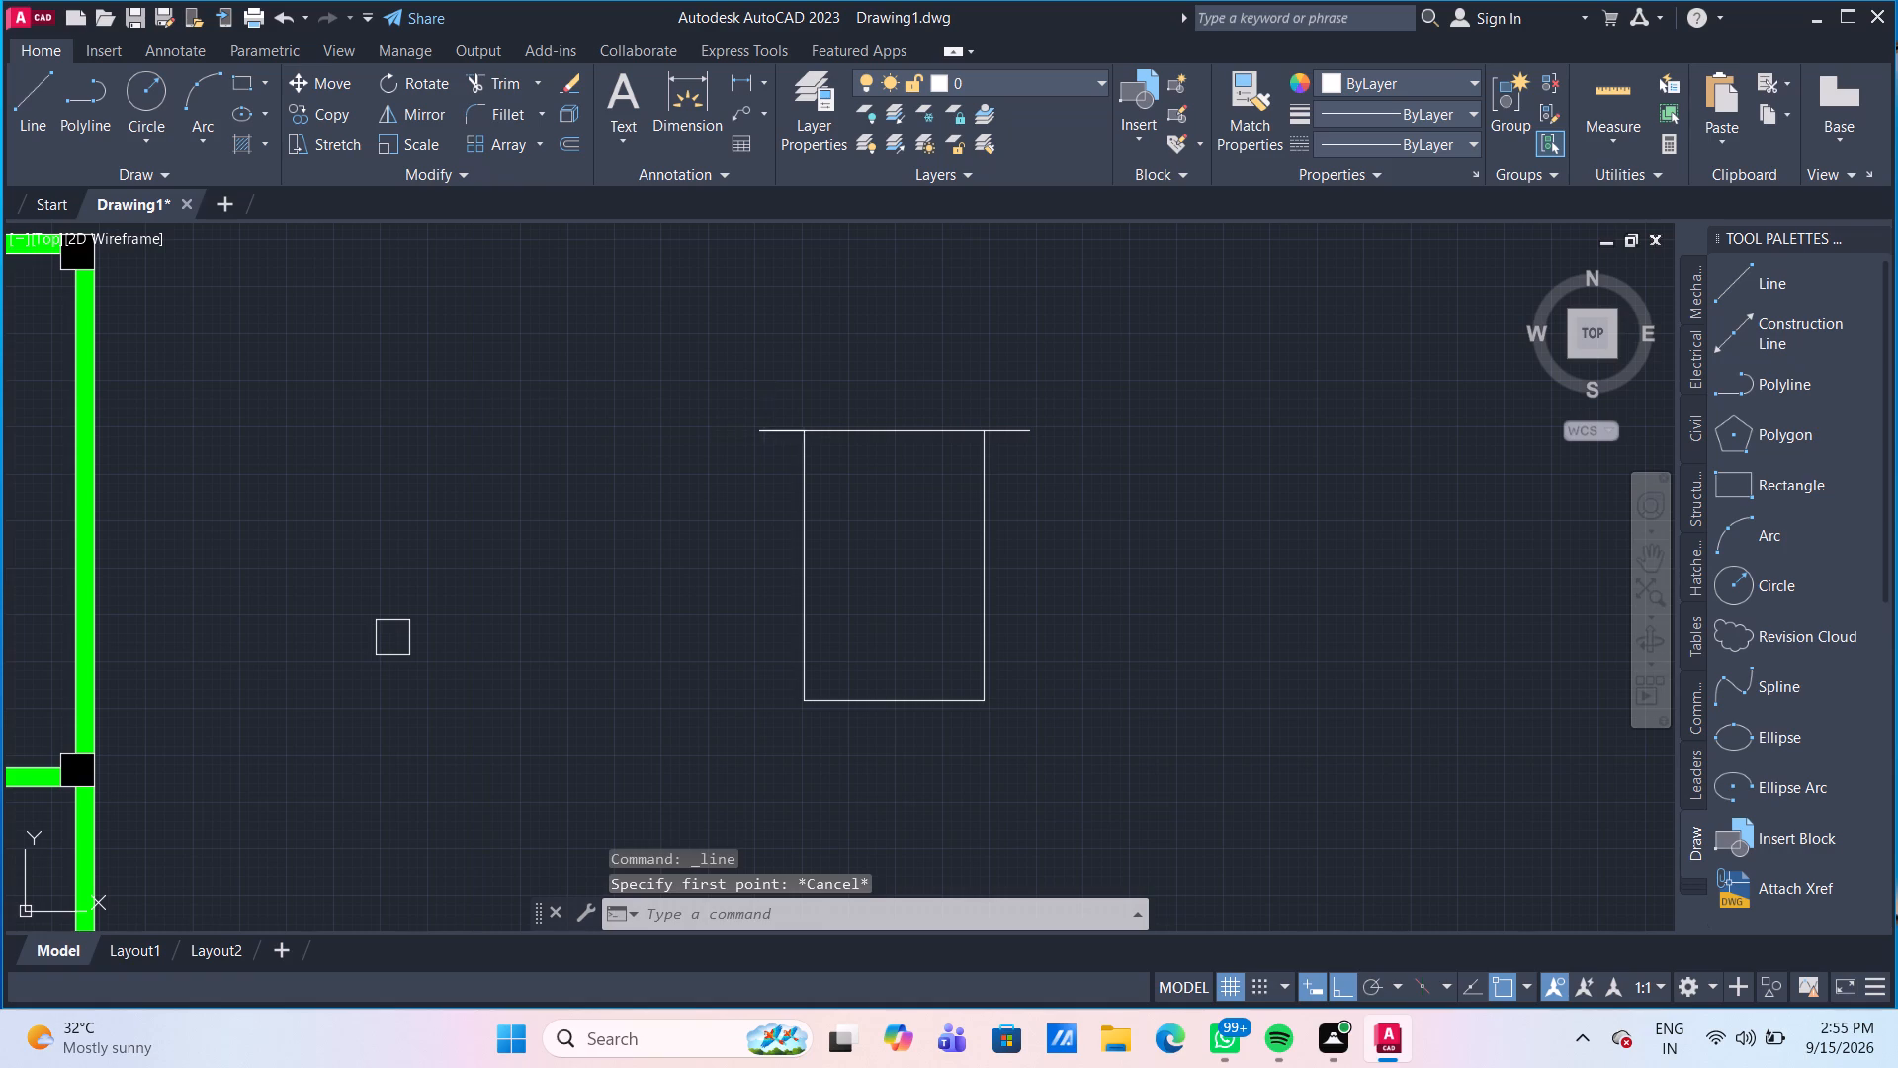
click(771, 432)
click(760, 427)
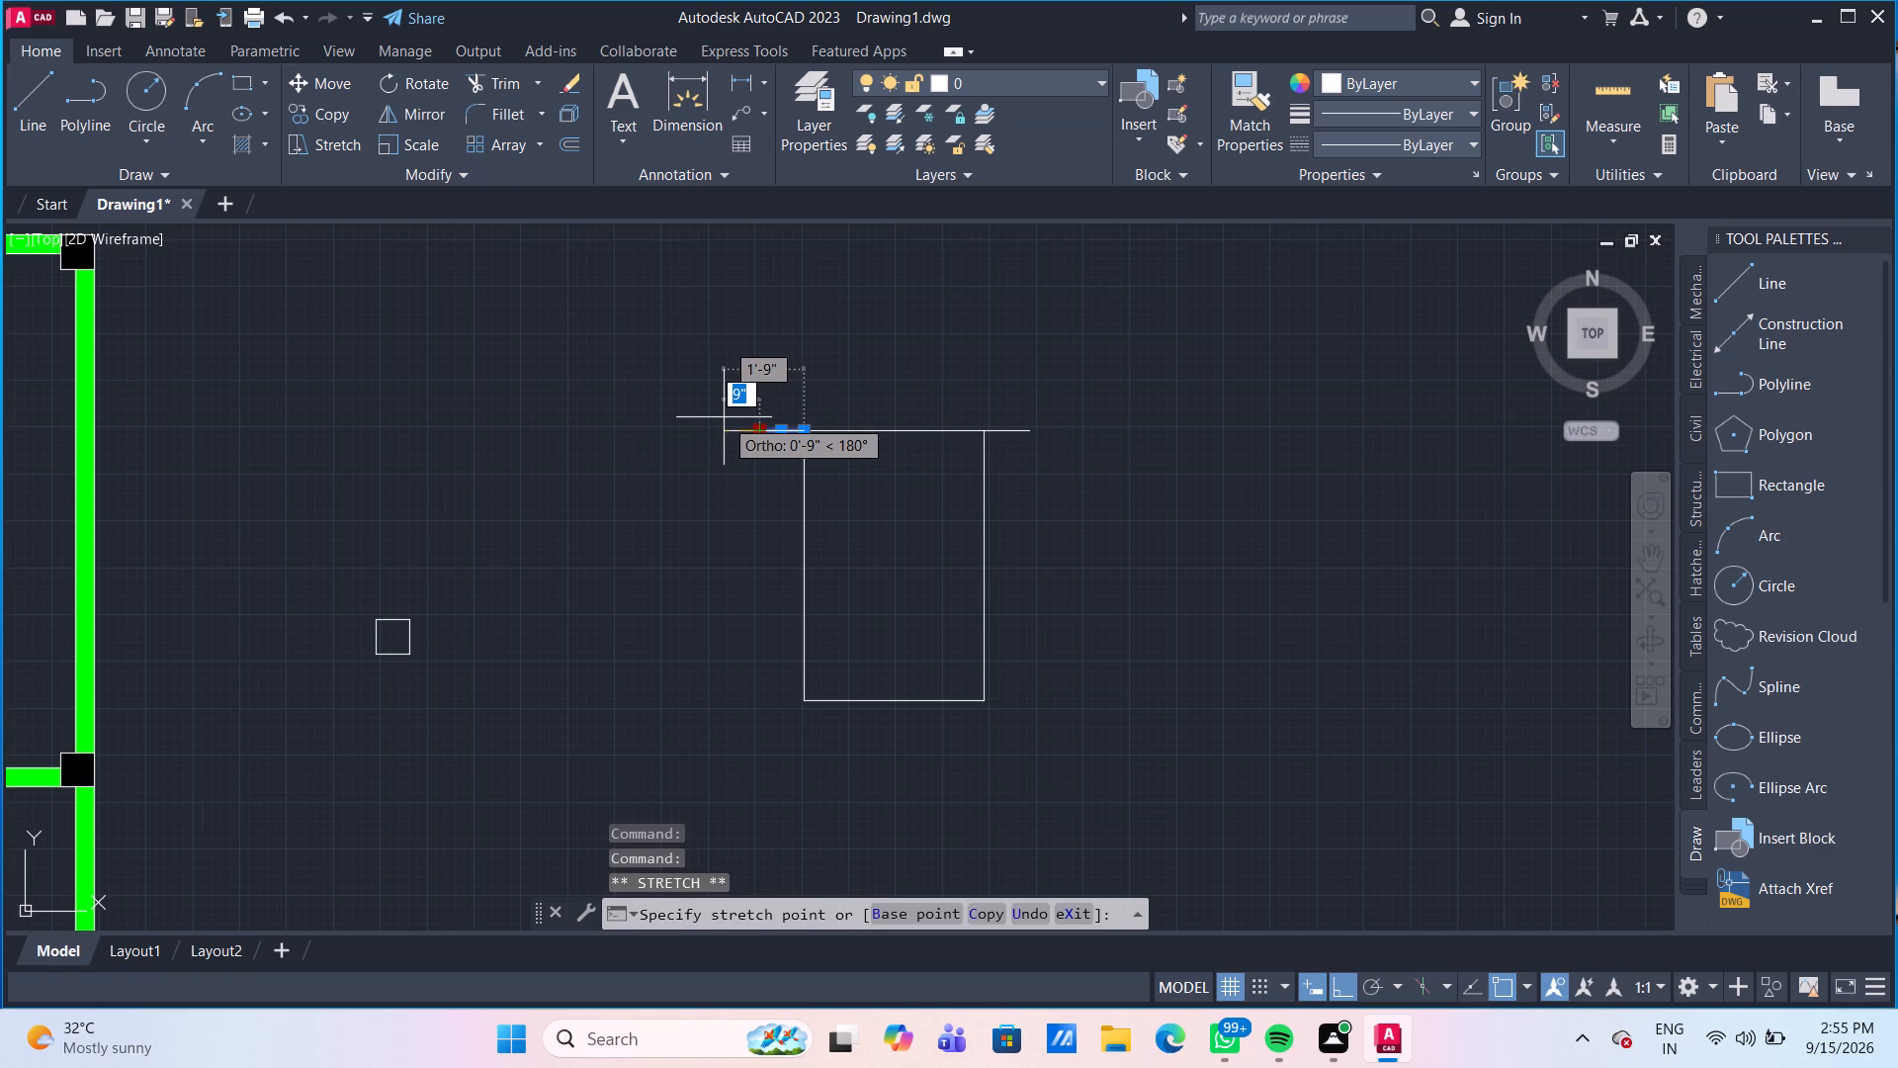
text(6")
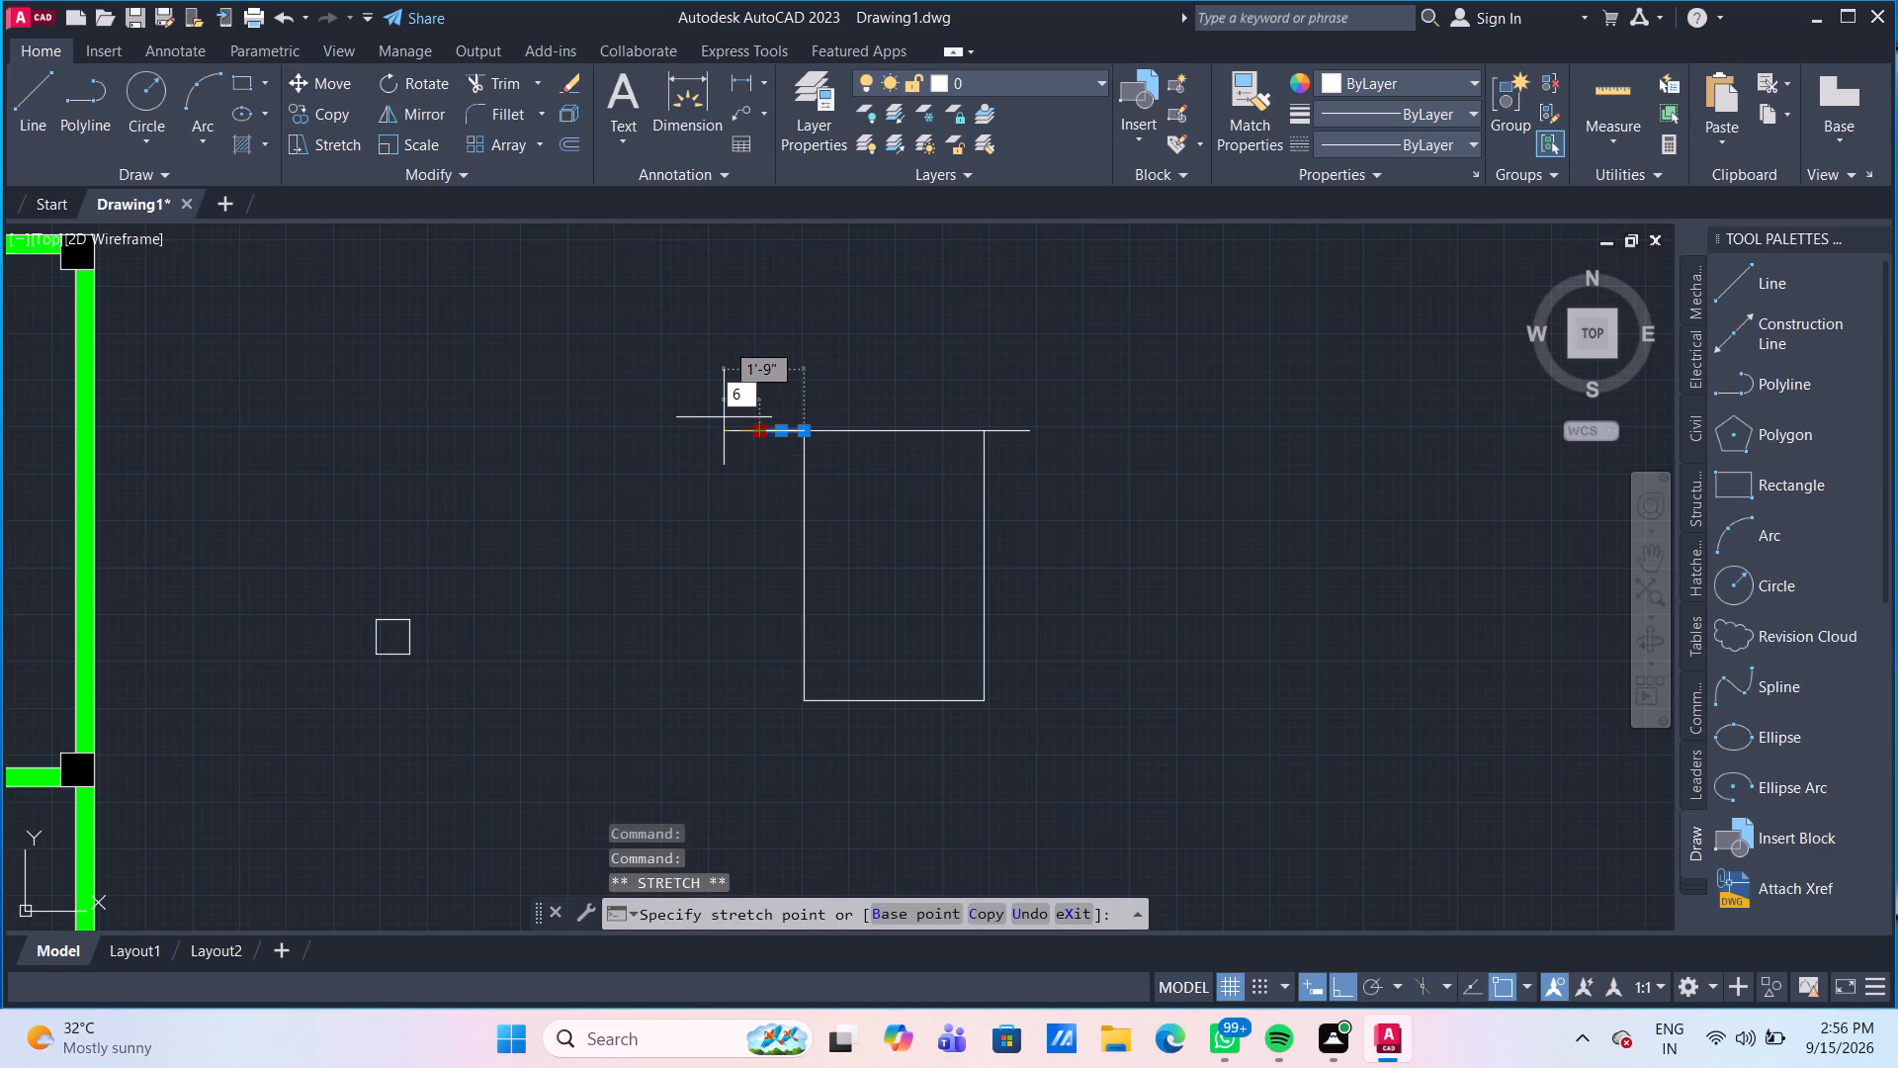
key(Return)
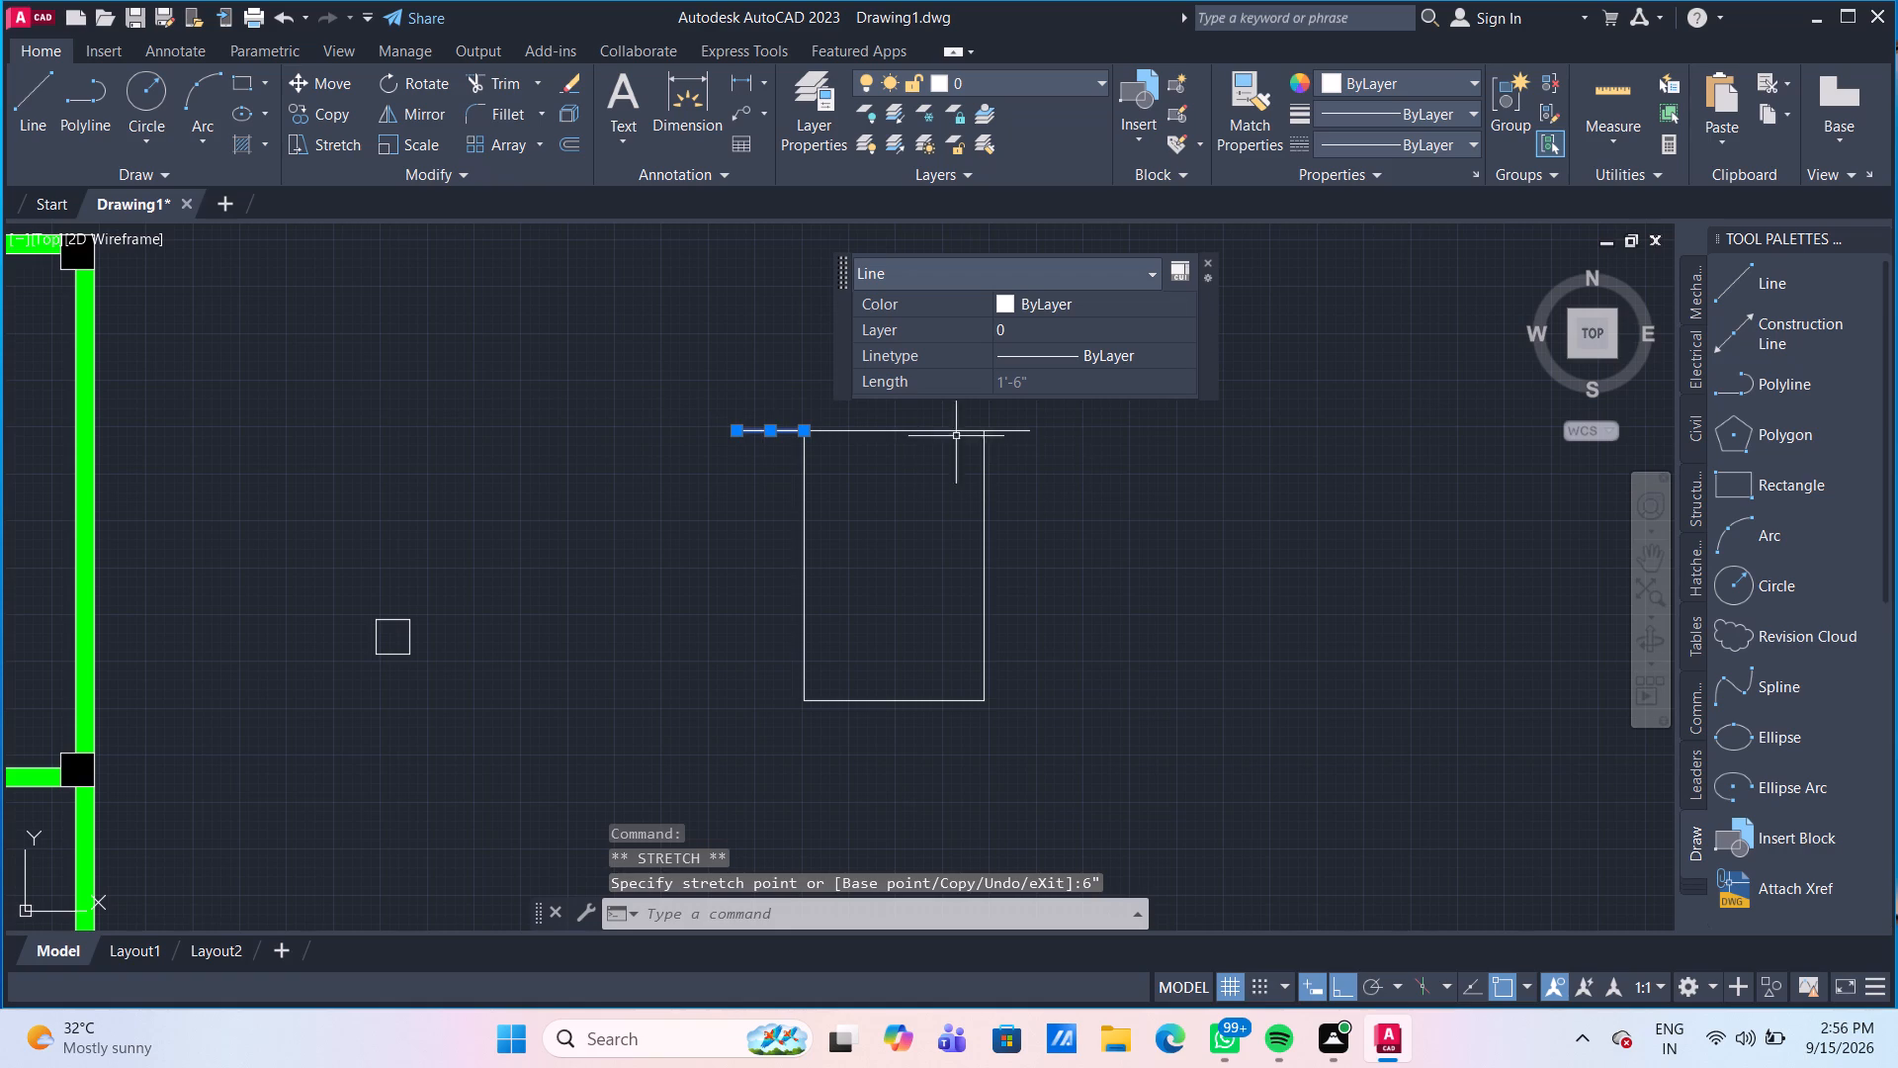
click(1019, 430)
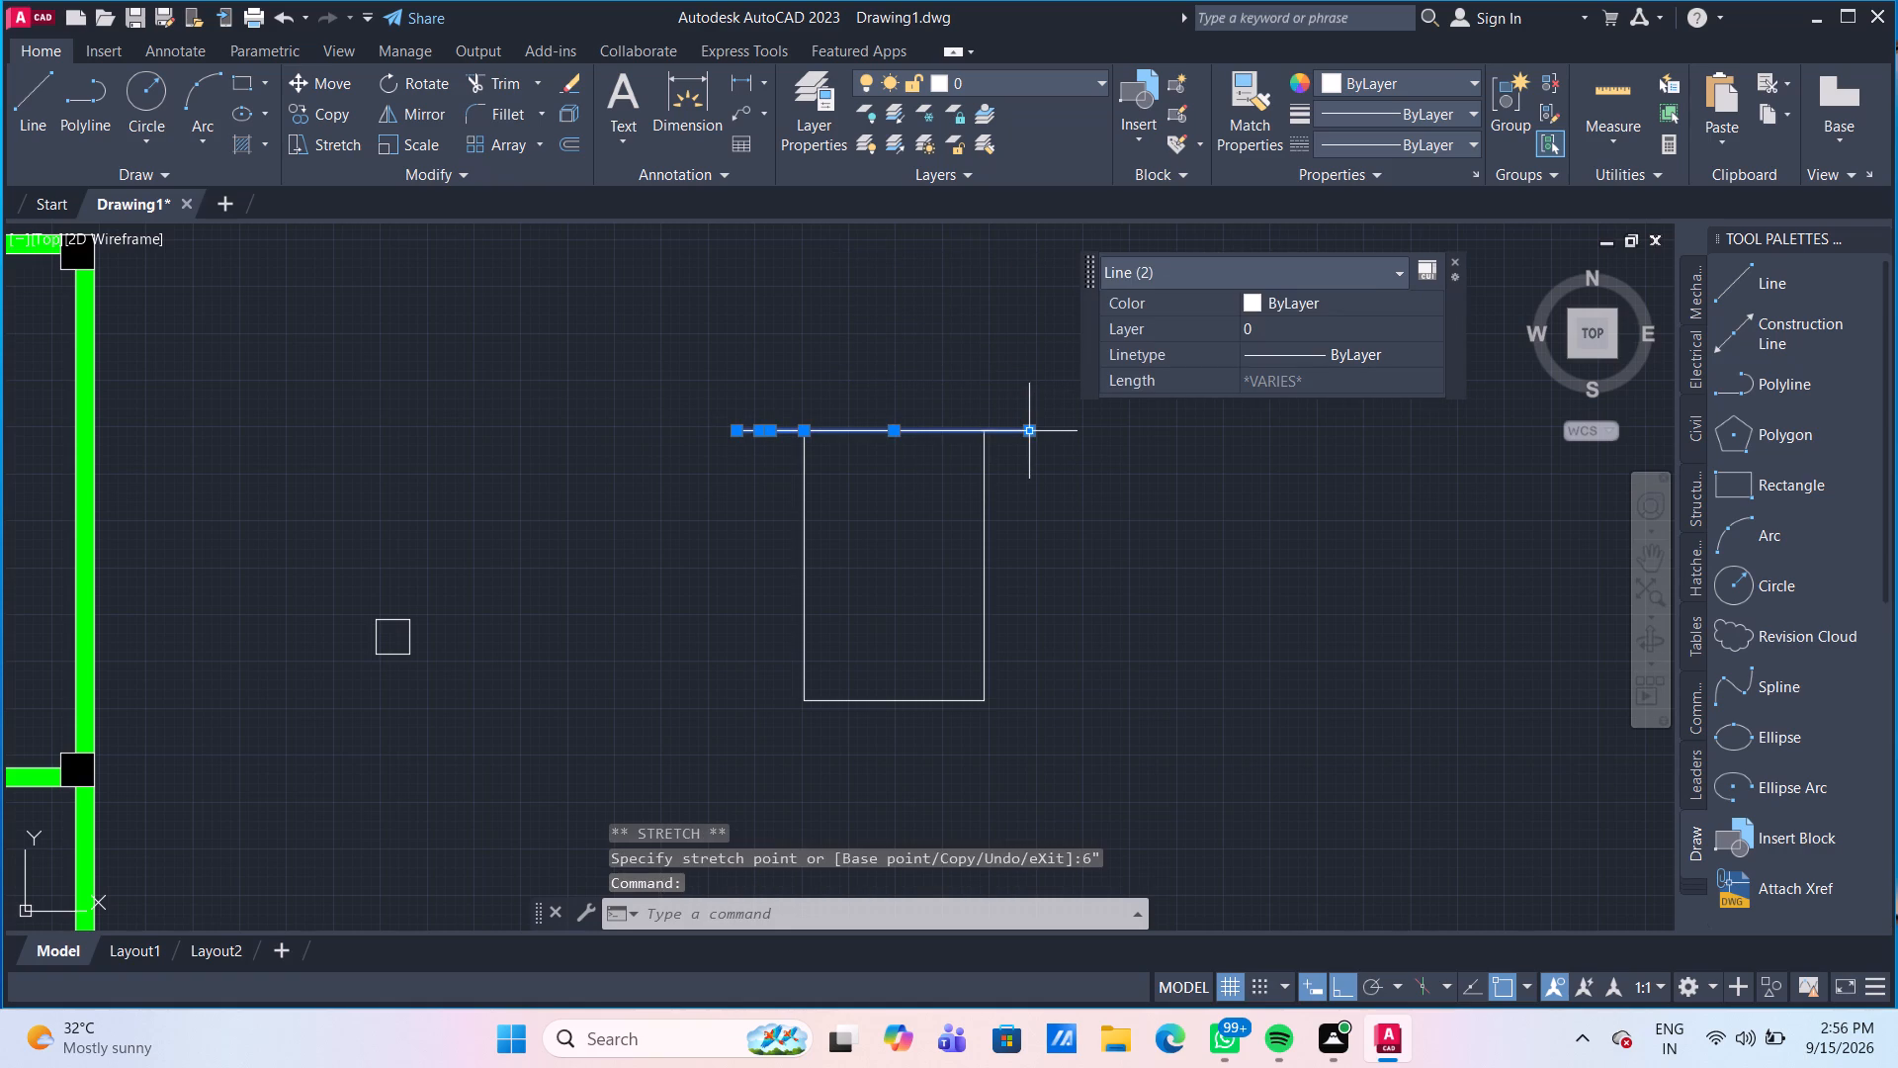
click(1027, 433)
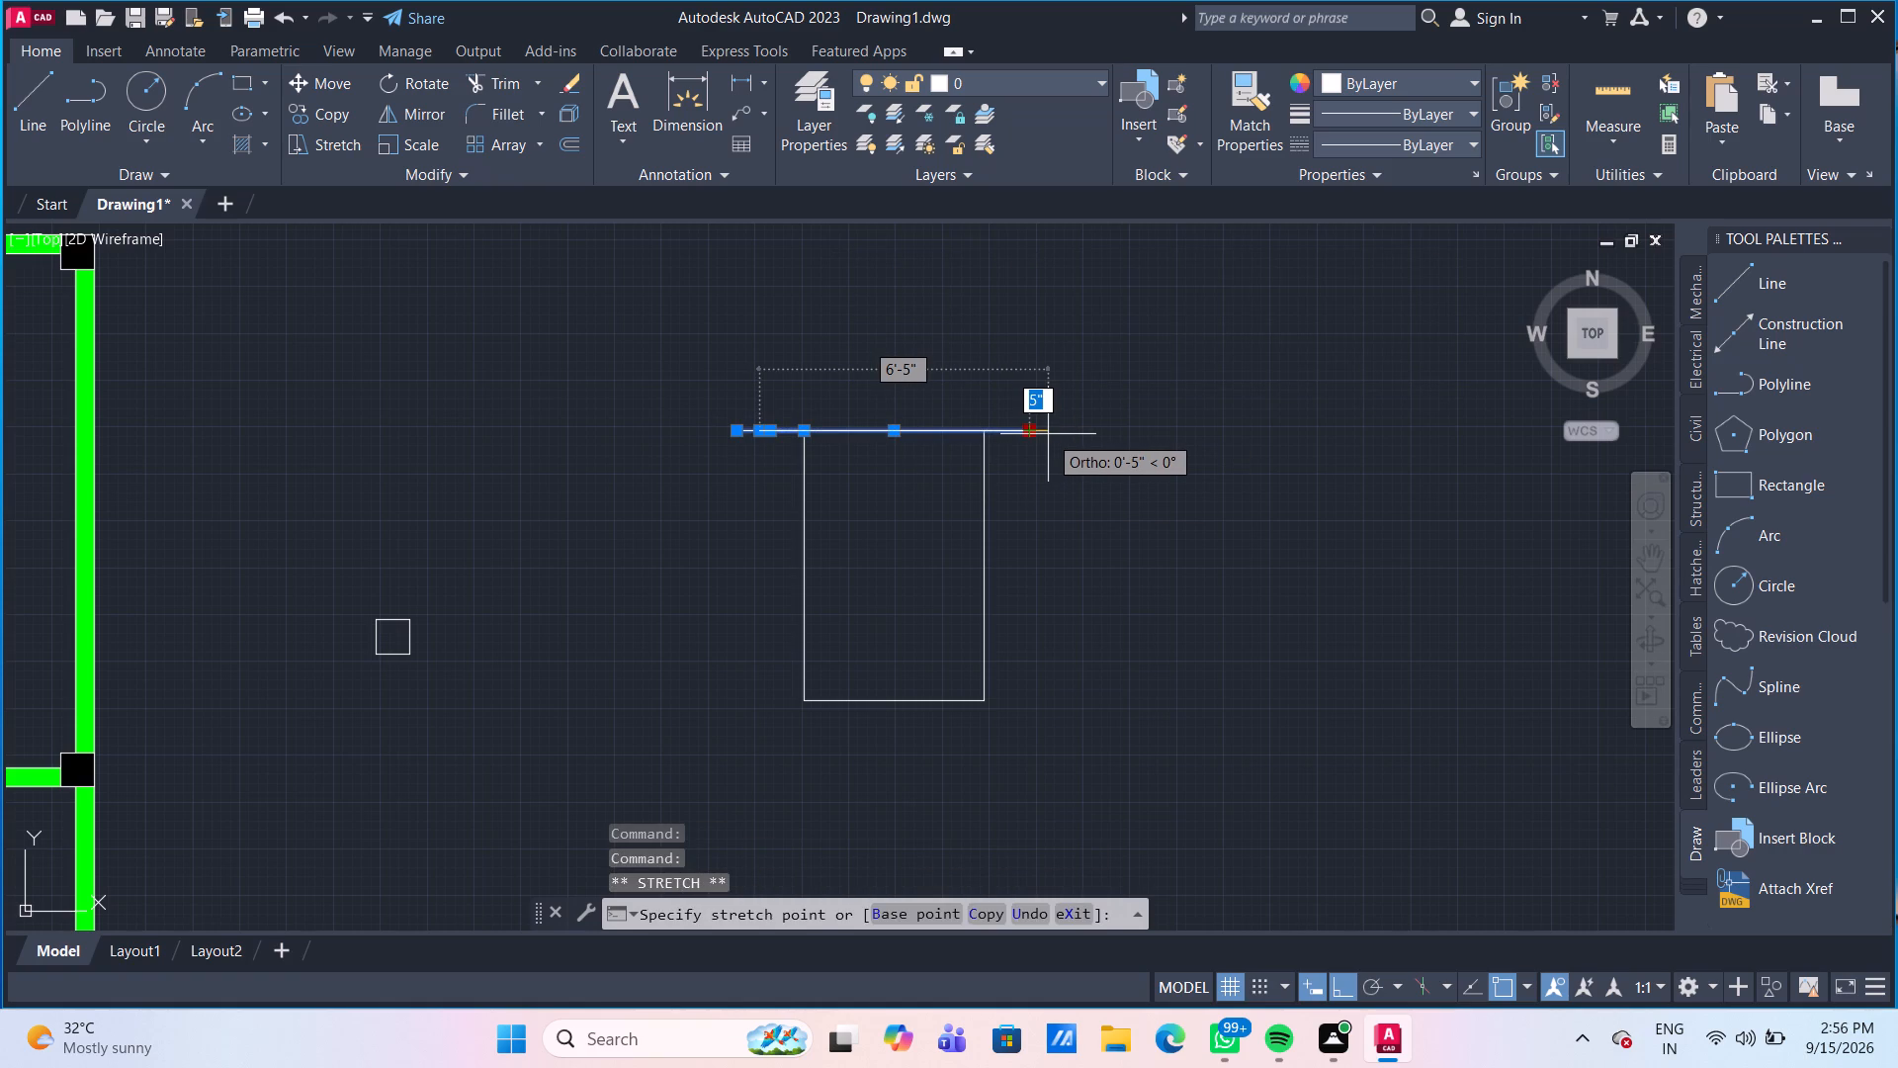
text(6")
key(Return)
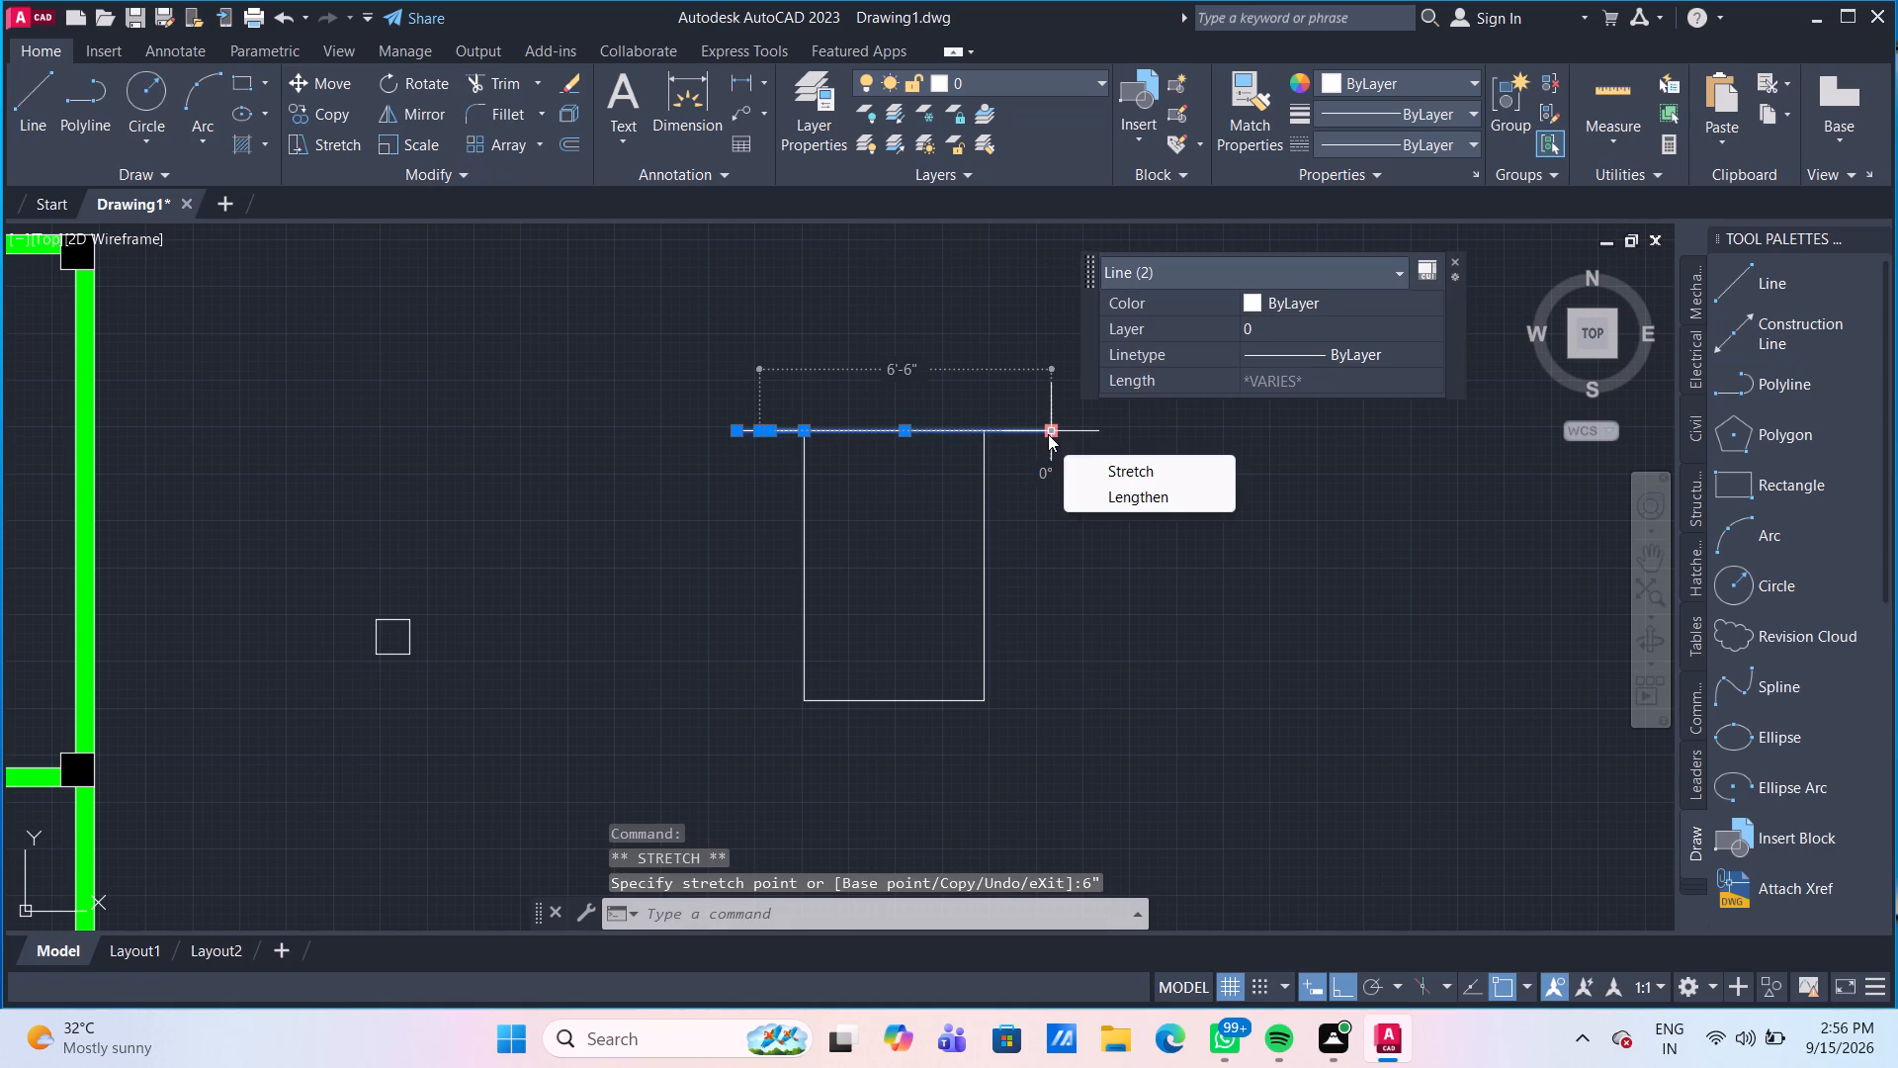
key(Escape)
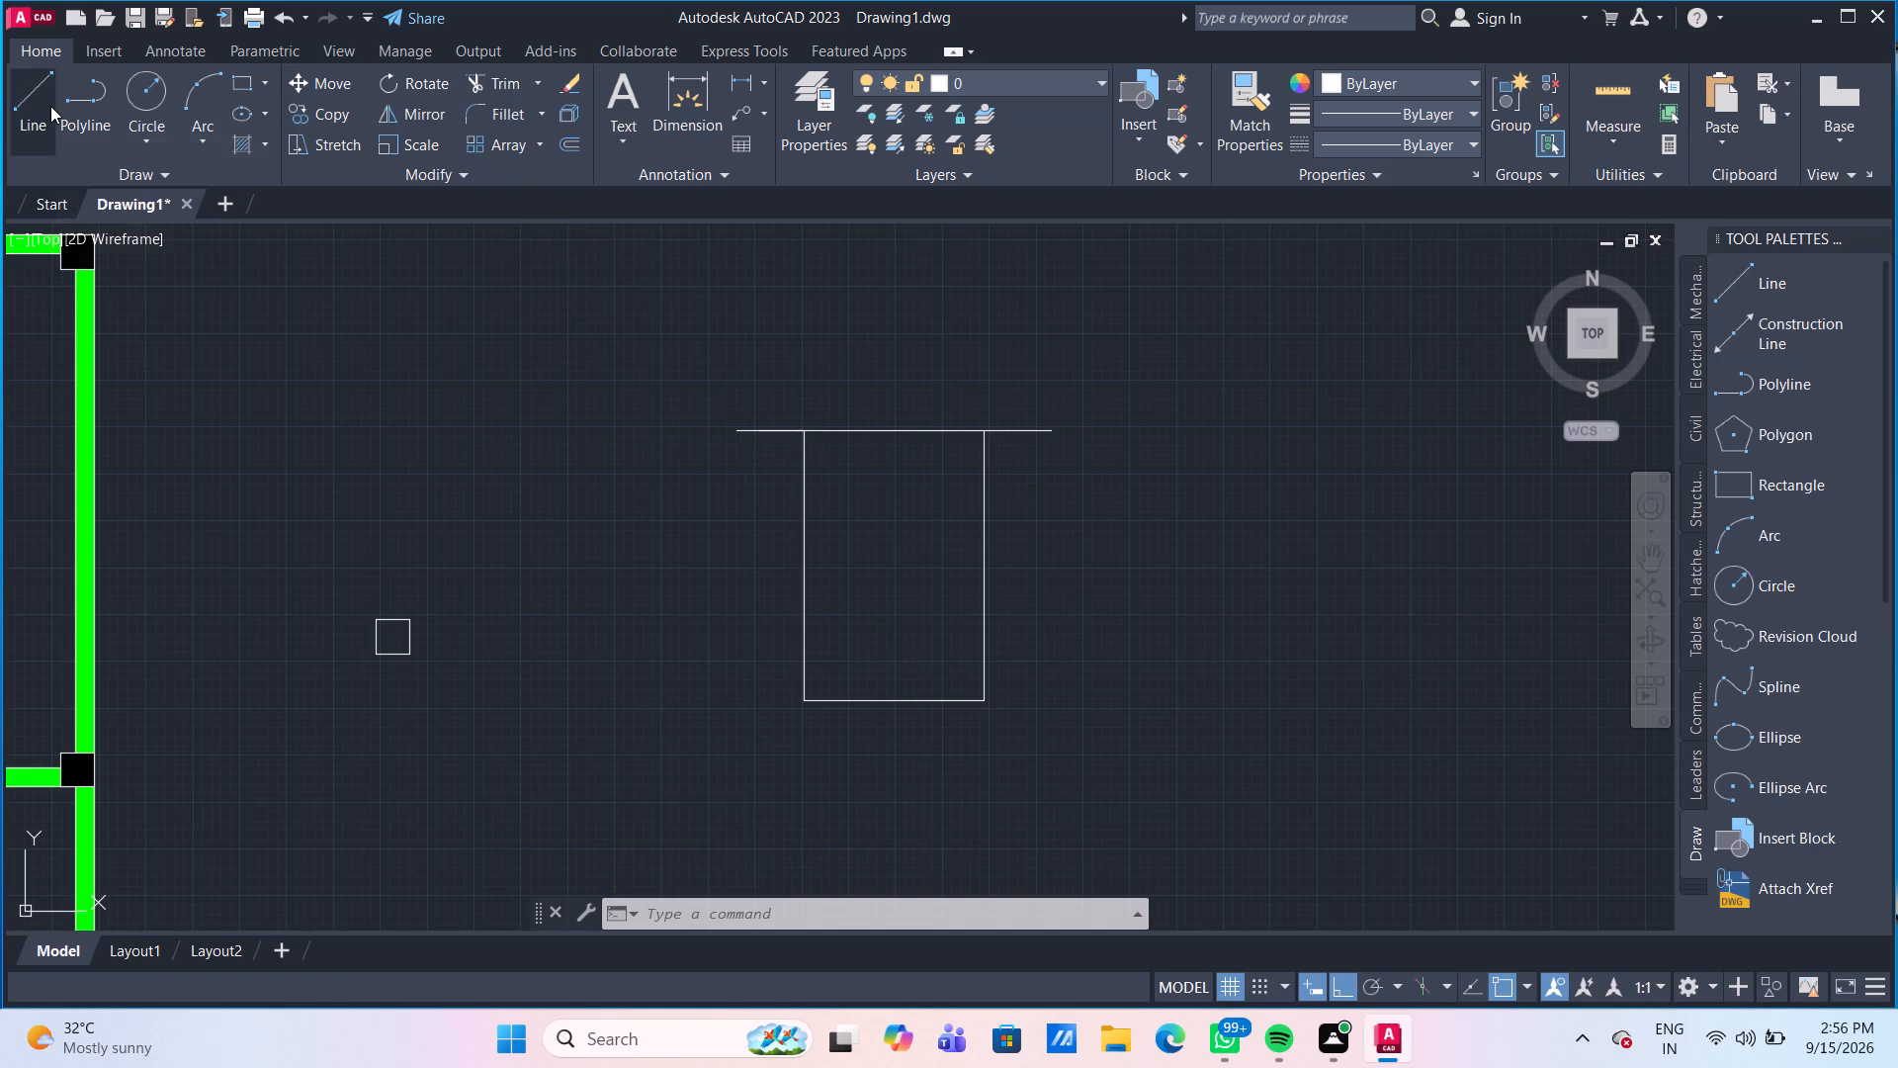
Draw lines from the top edge's right end: 1'3" down, 7' left and back up to its left end.
drag(50, 106, 61, 118)
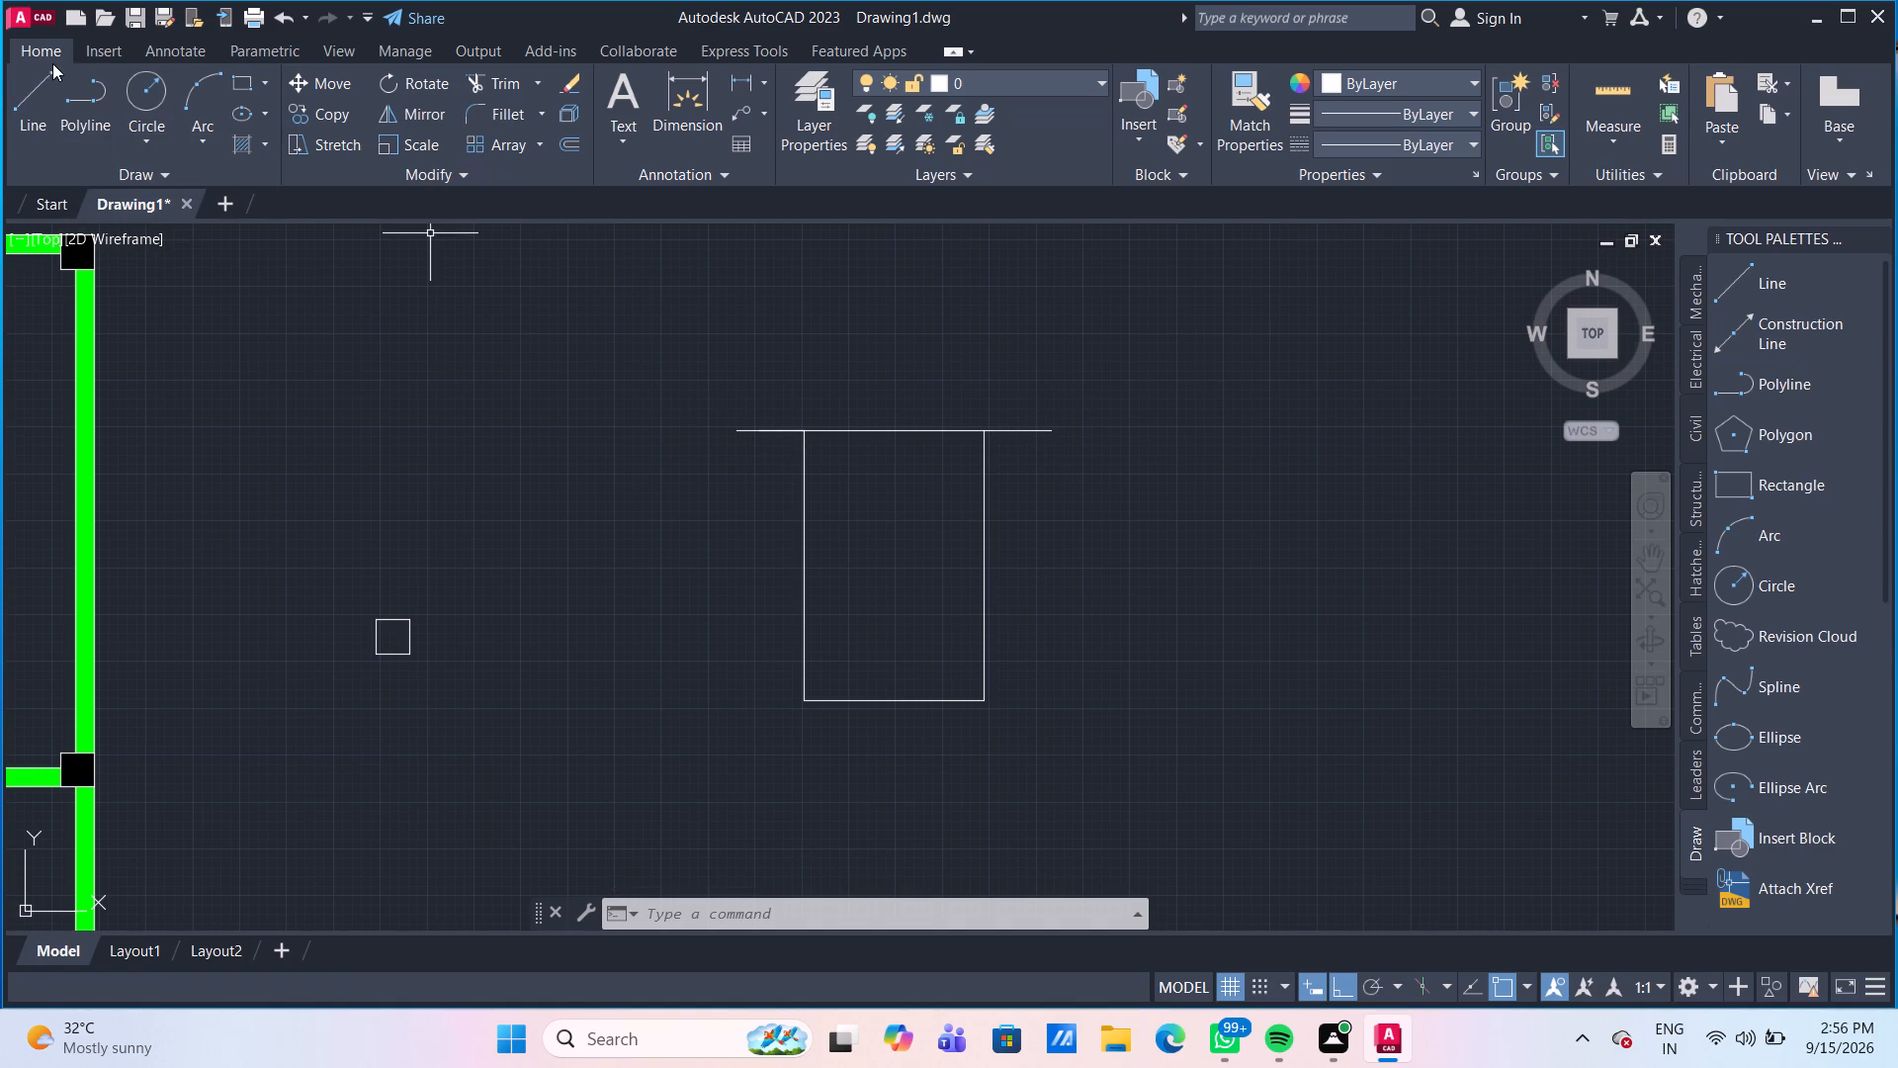
click(35, 91)
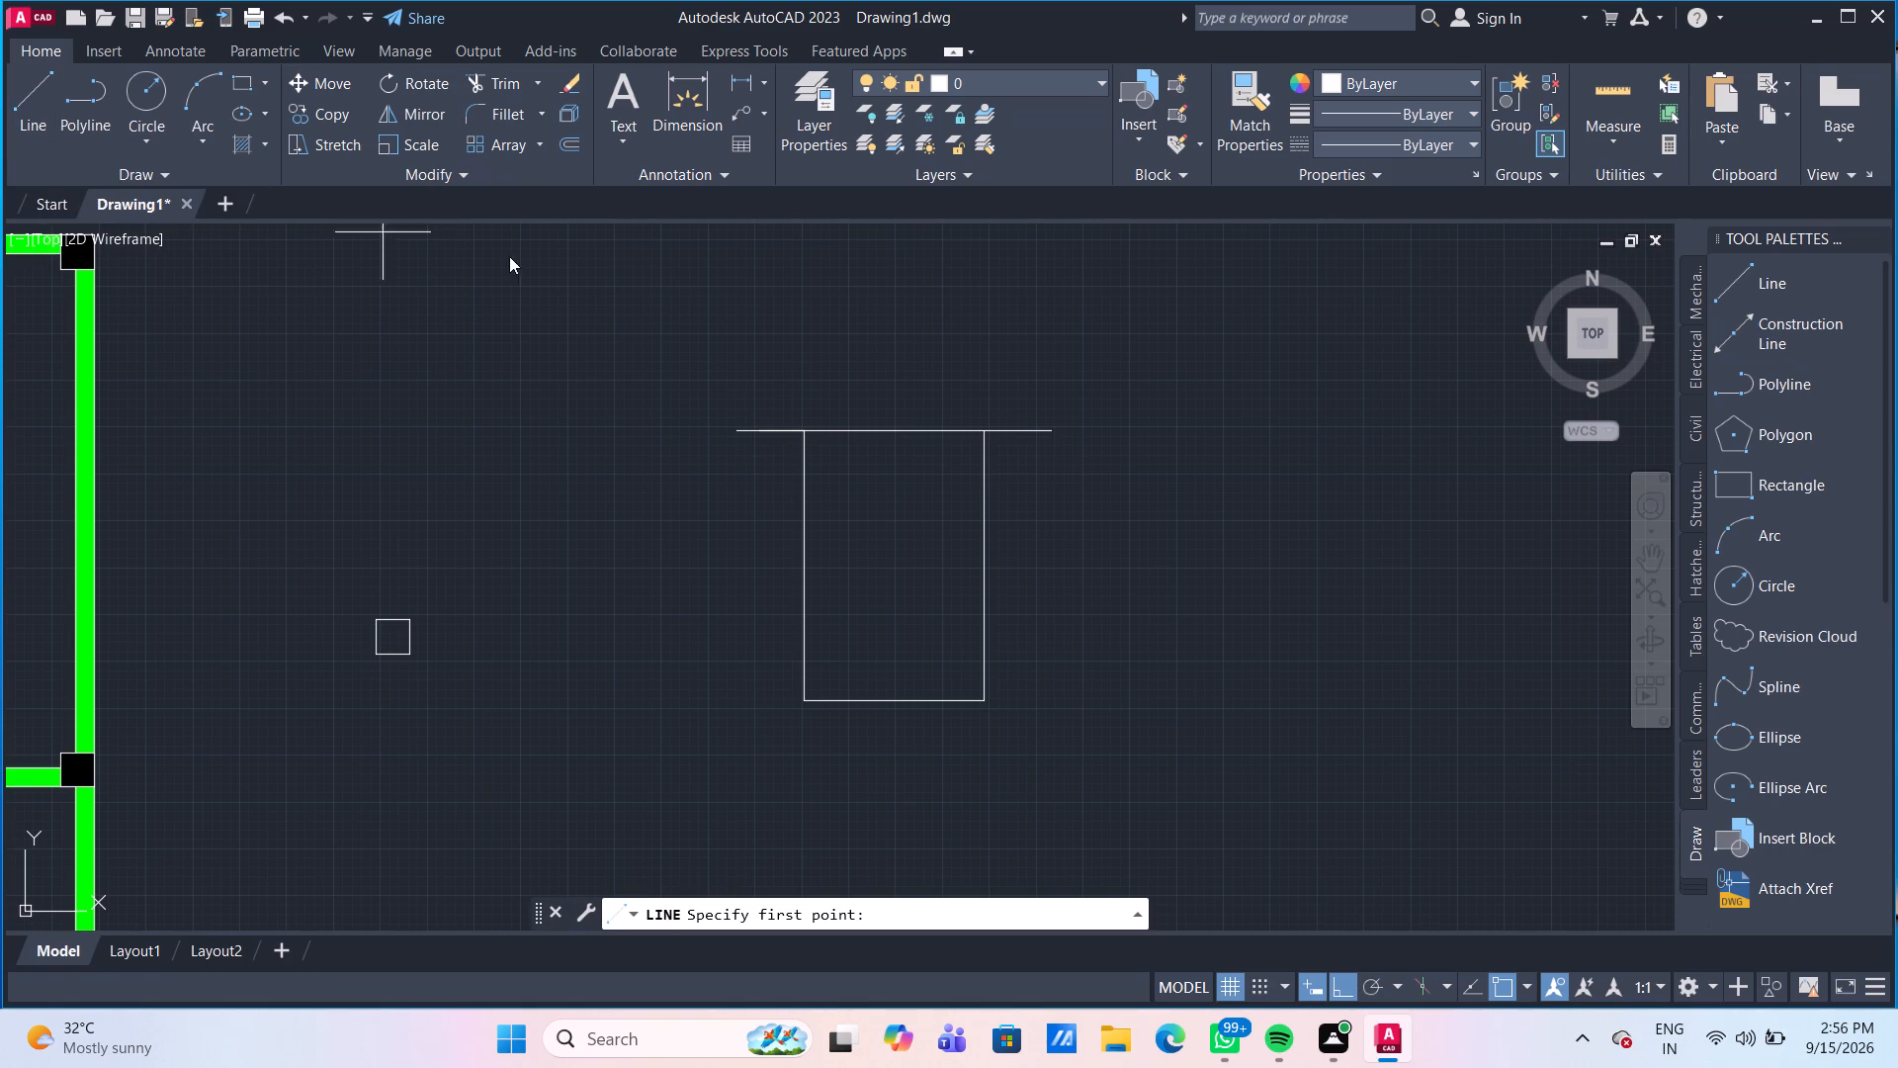
click(1057, 437)
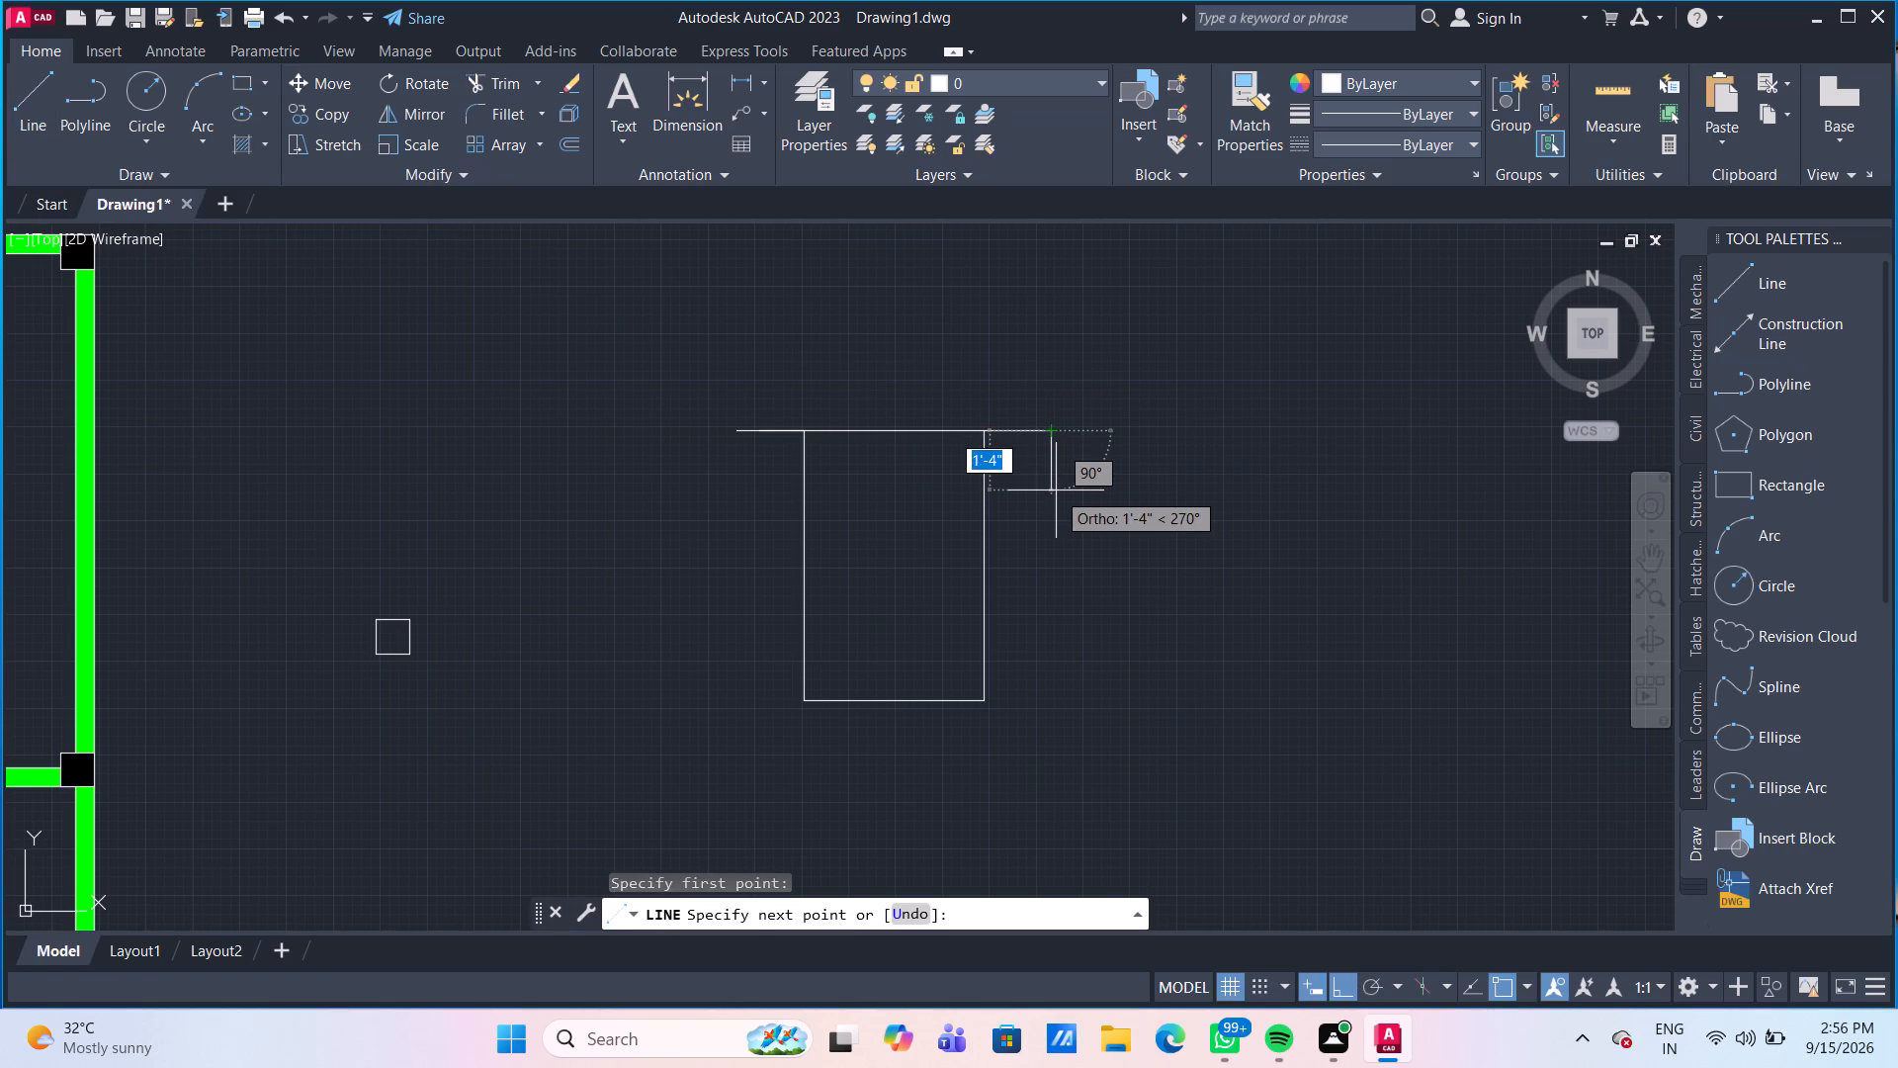
text(1'3)
key(shift+quotedbl)
key(Return)
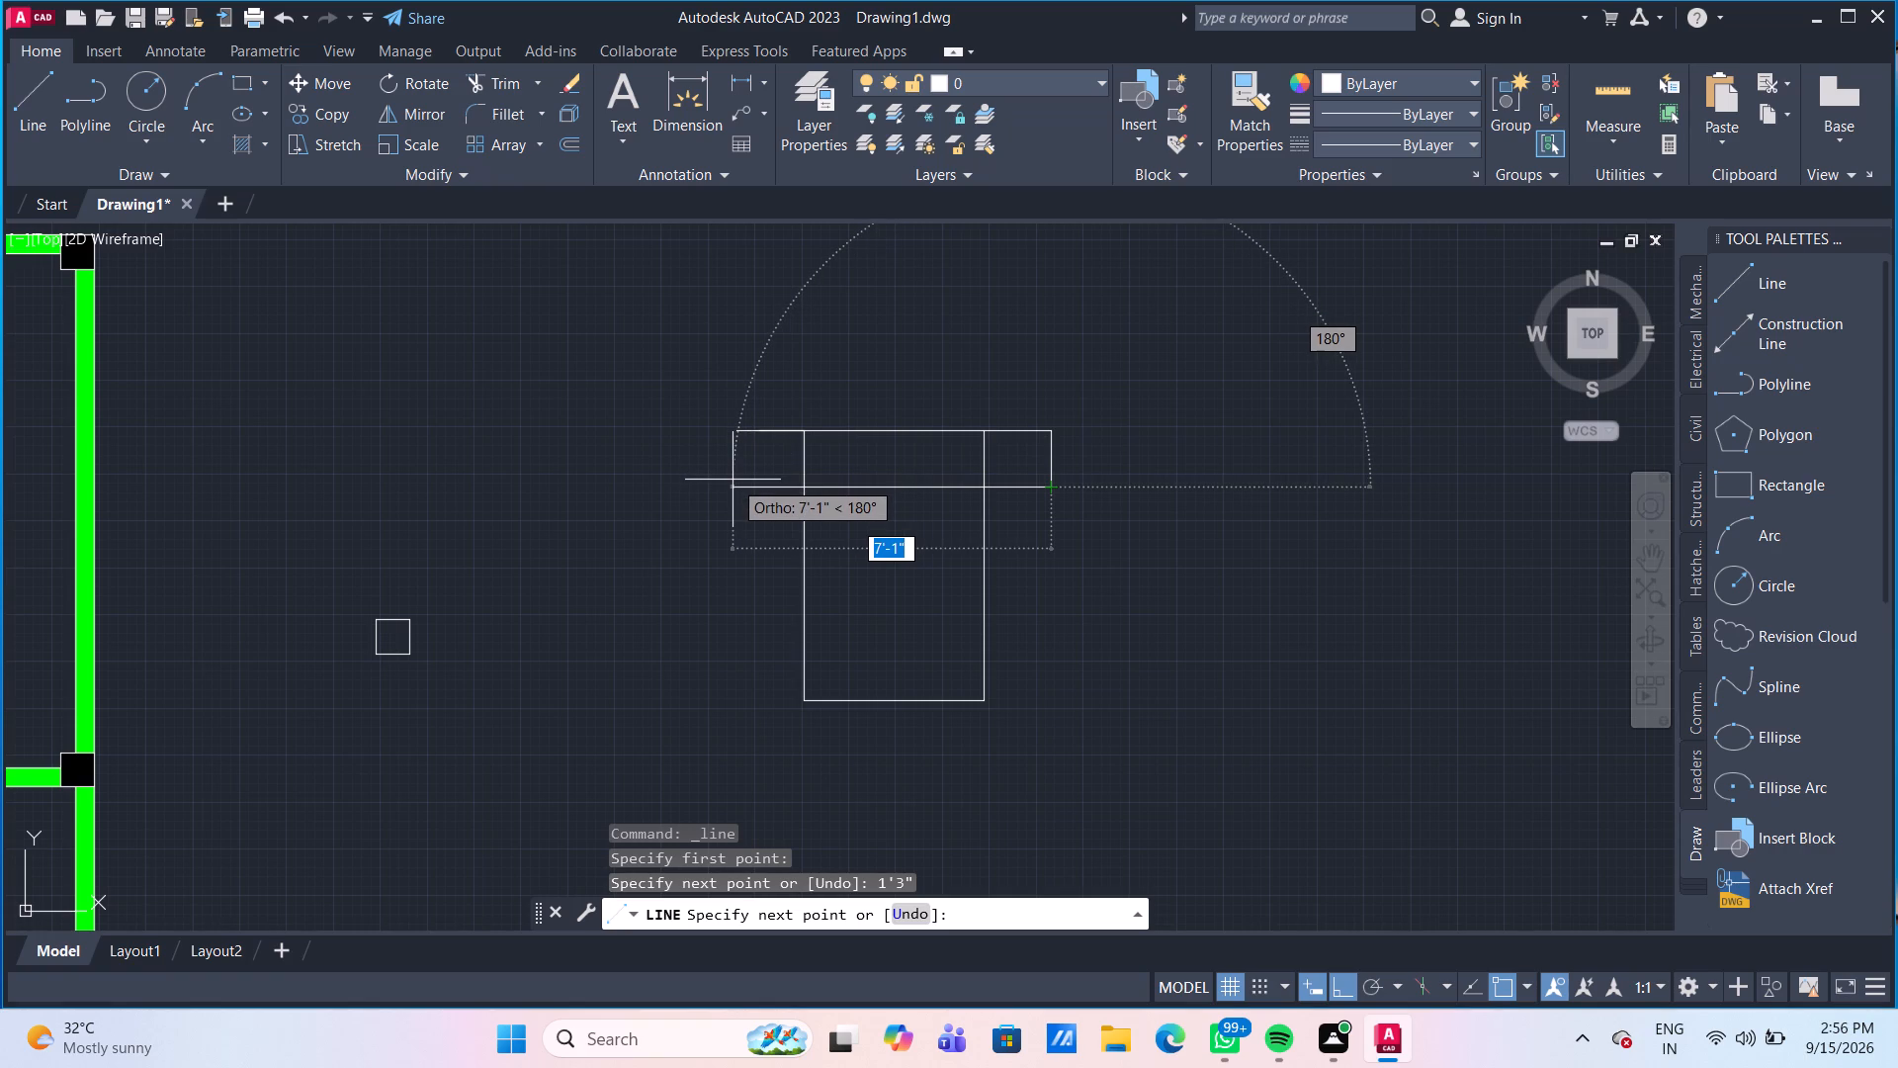
text(7')
key(Return)
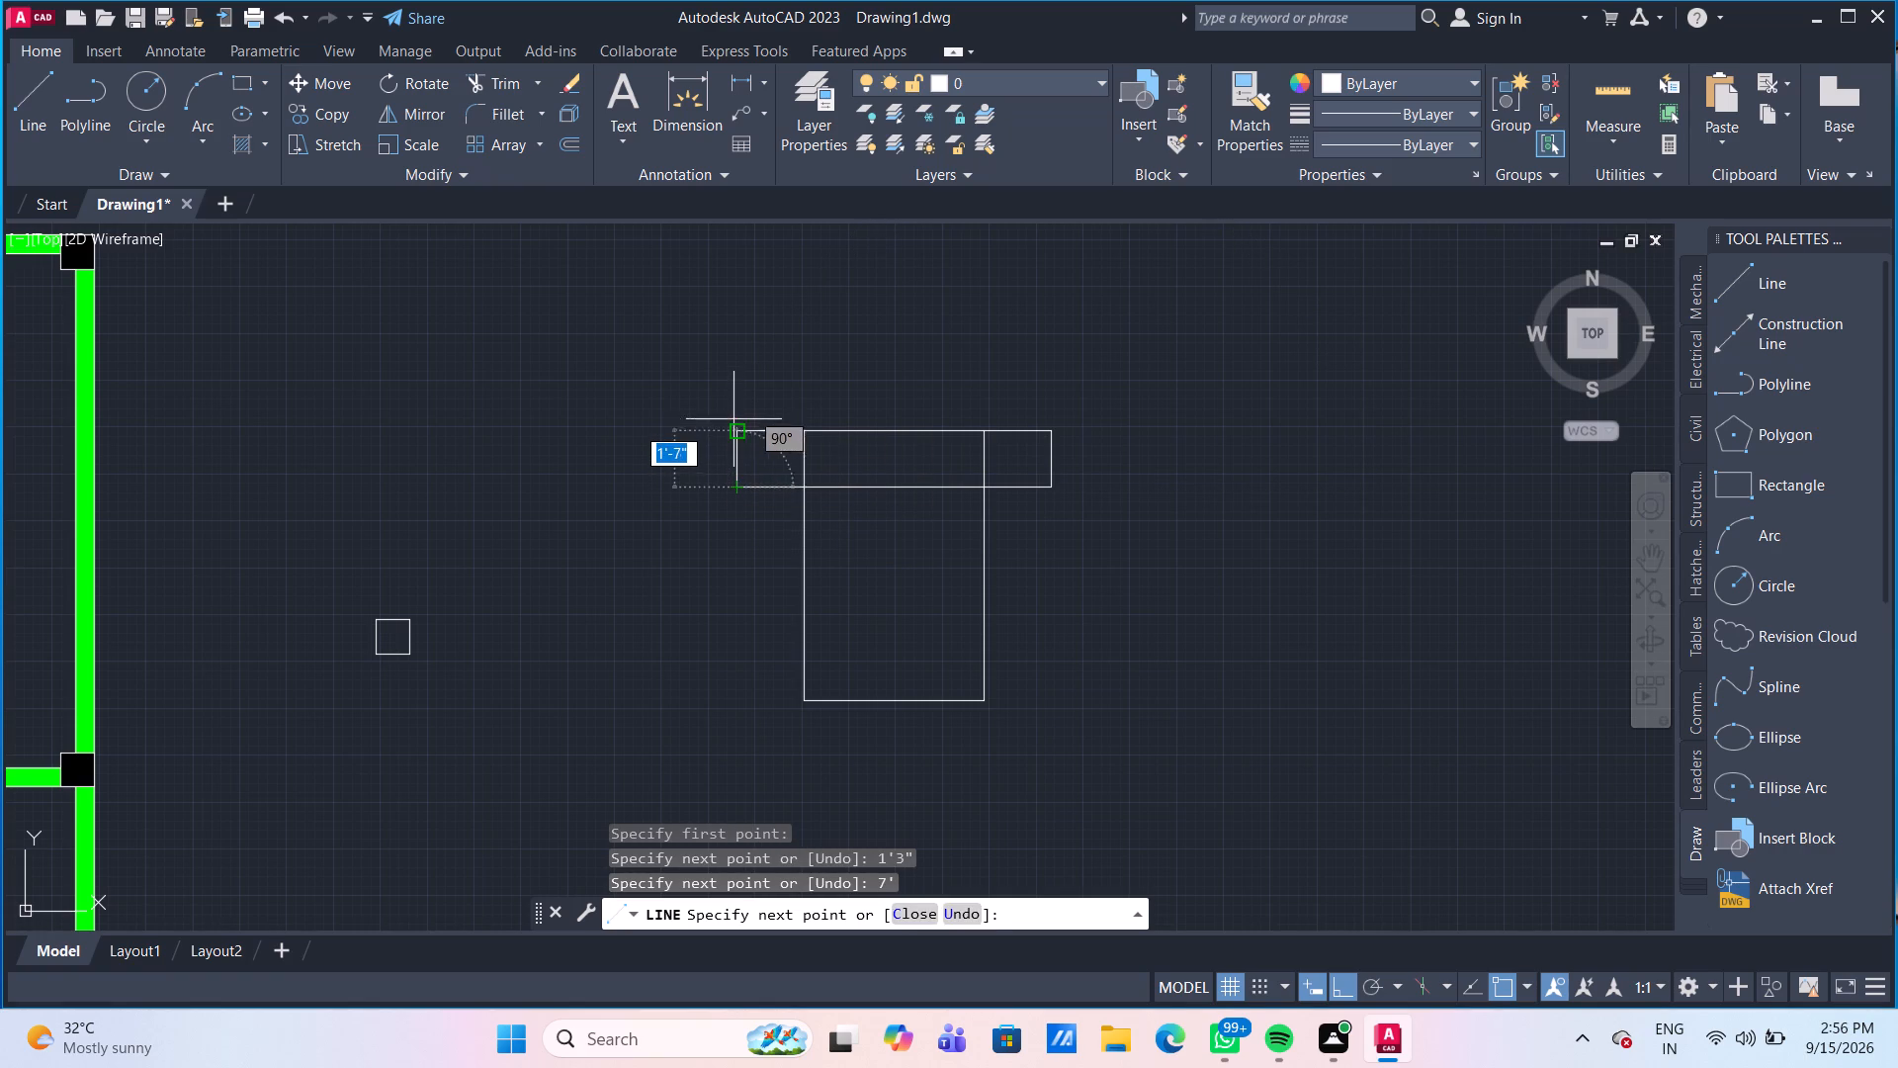
click(733, 431)
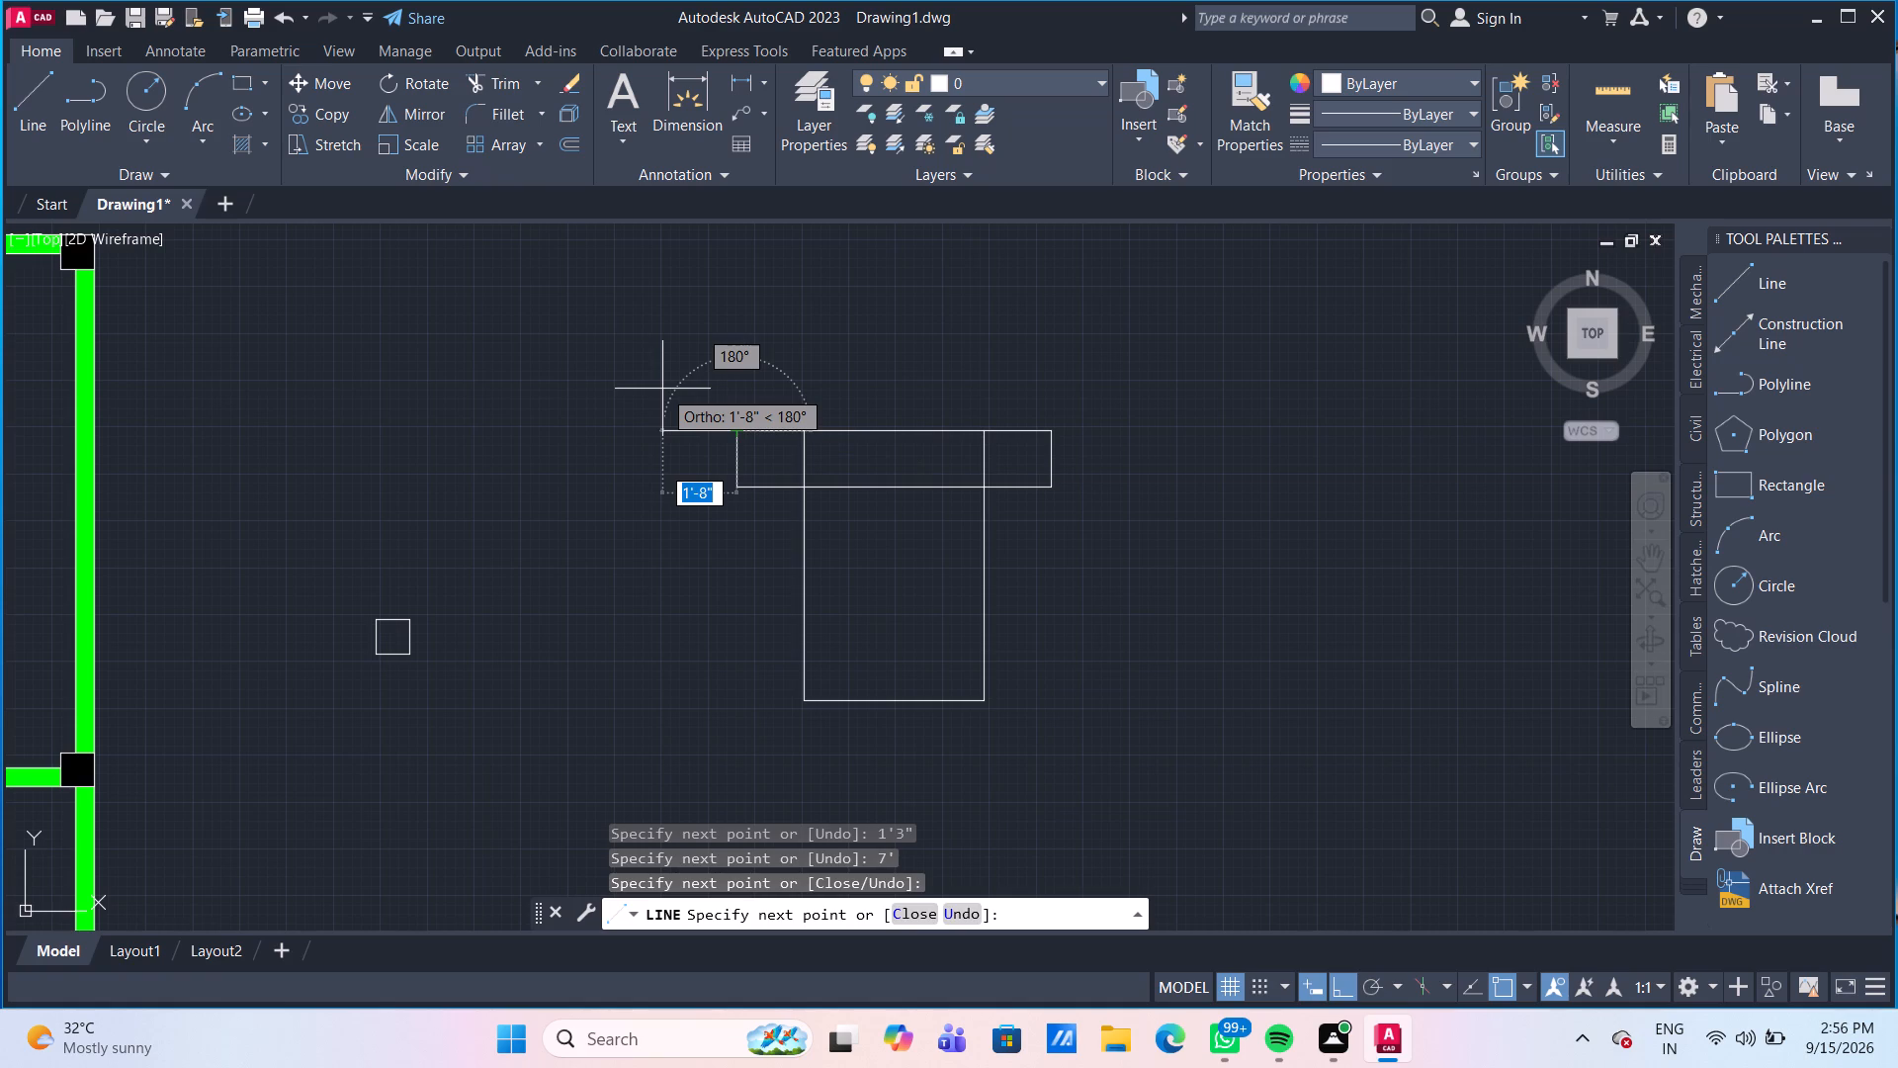
key(Return)
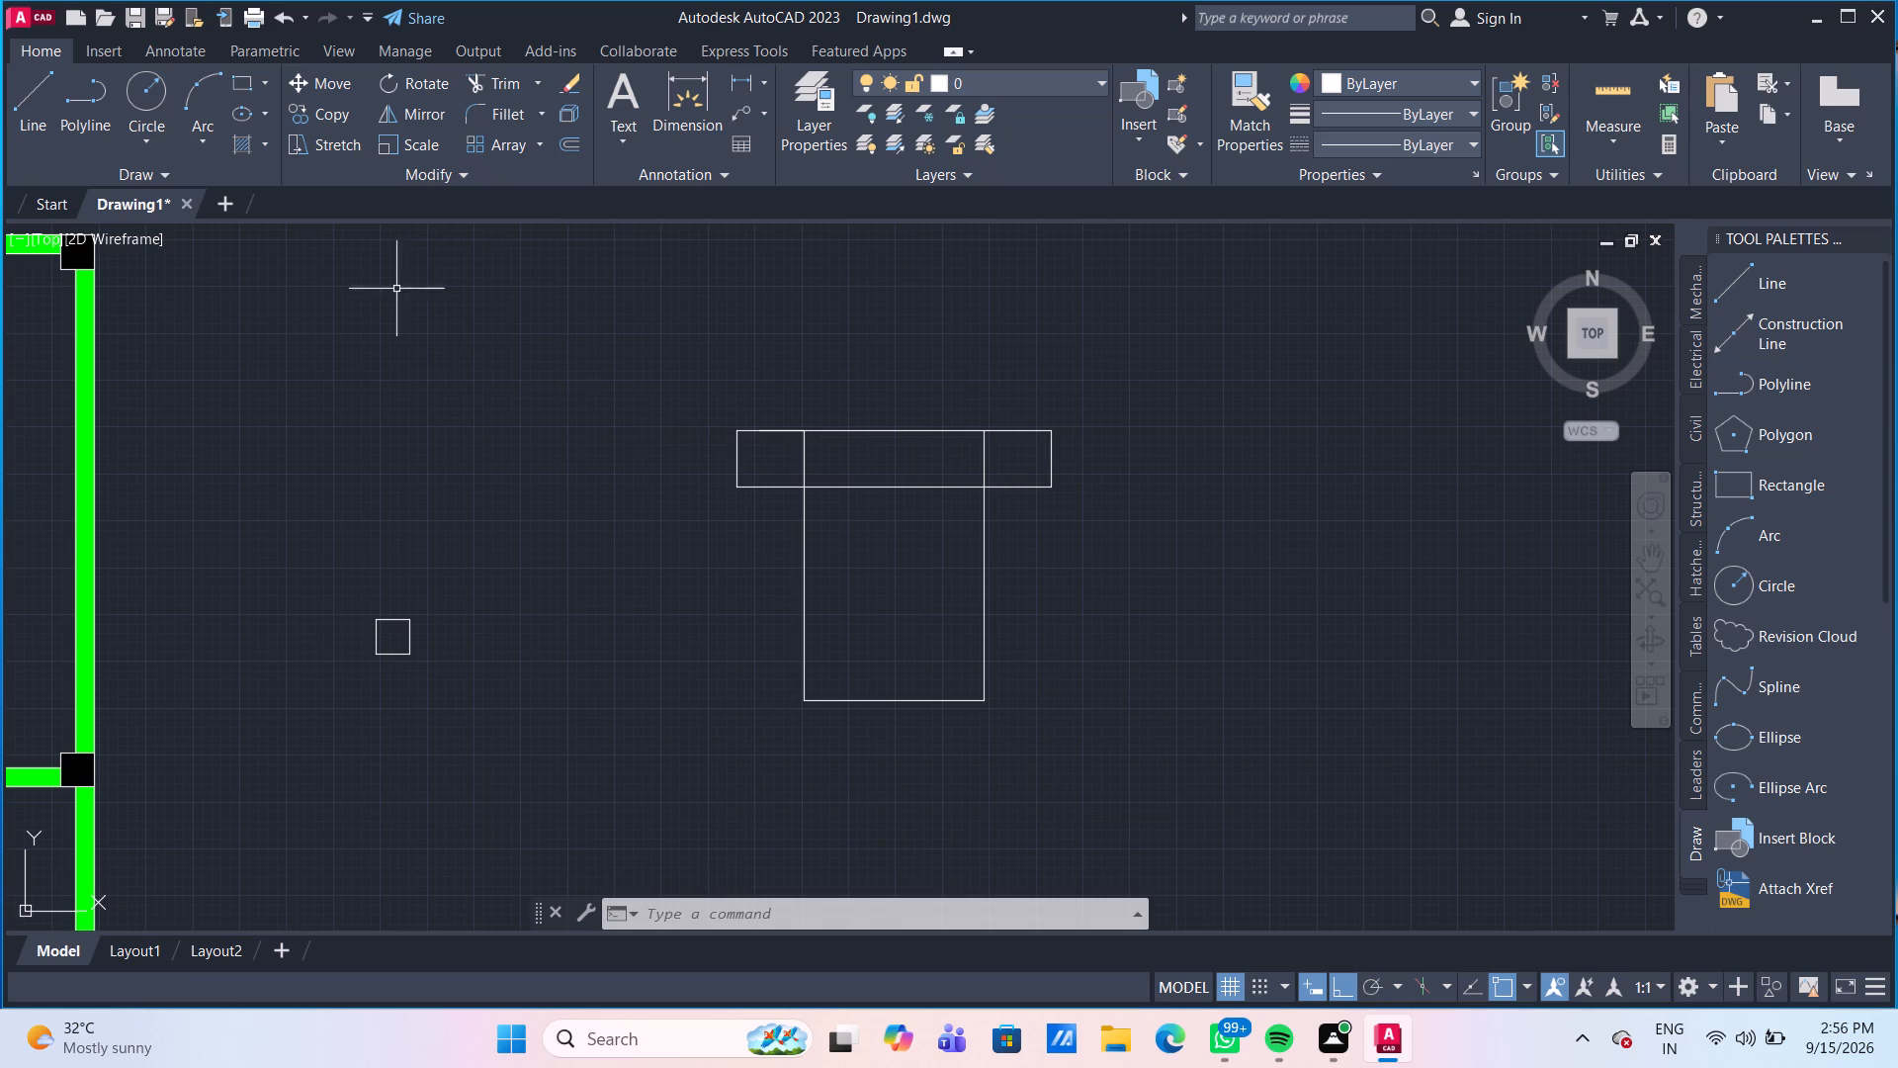
Draw a 1'9" by 1'1" rectangle in the empty space above and left of the T-shaped outline.
click(240, 83)
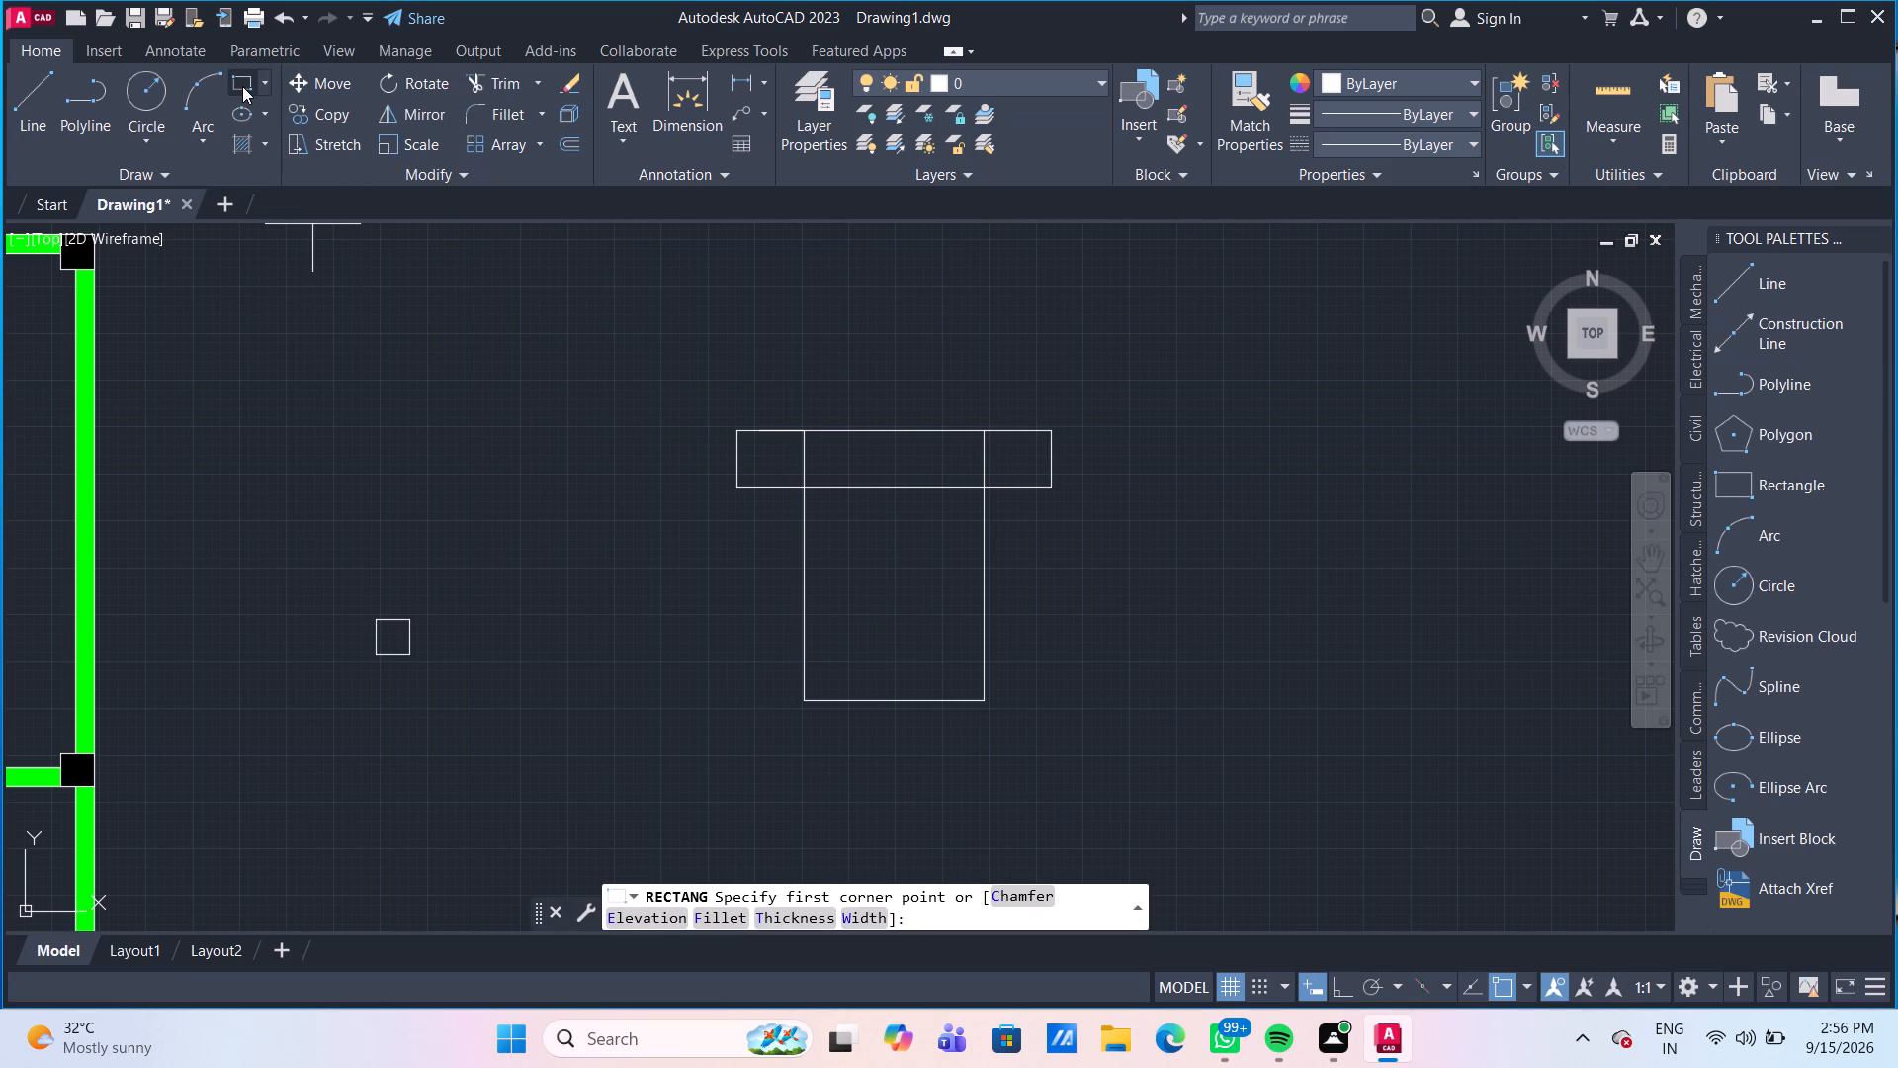
click(242, 86)
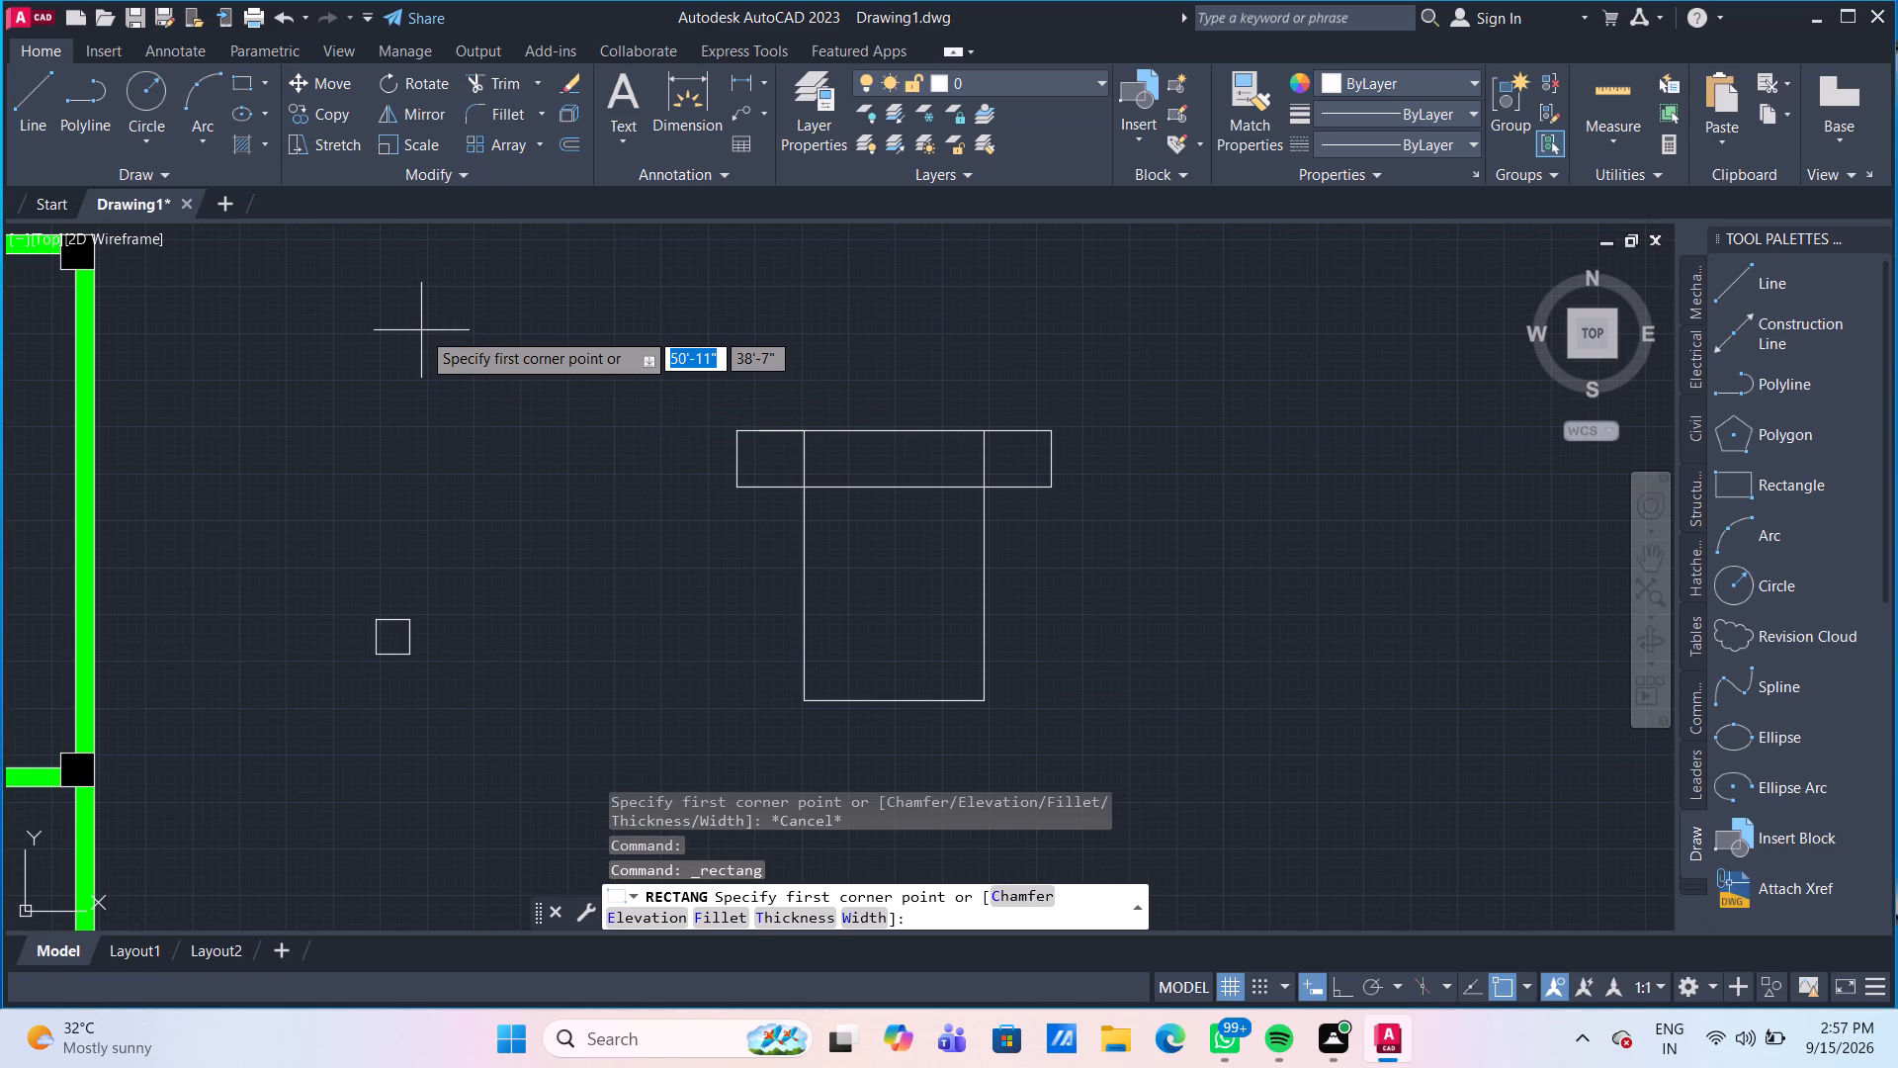
click(421, 330)
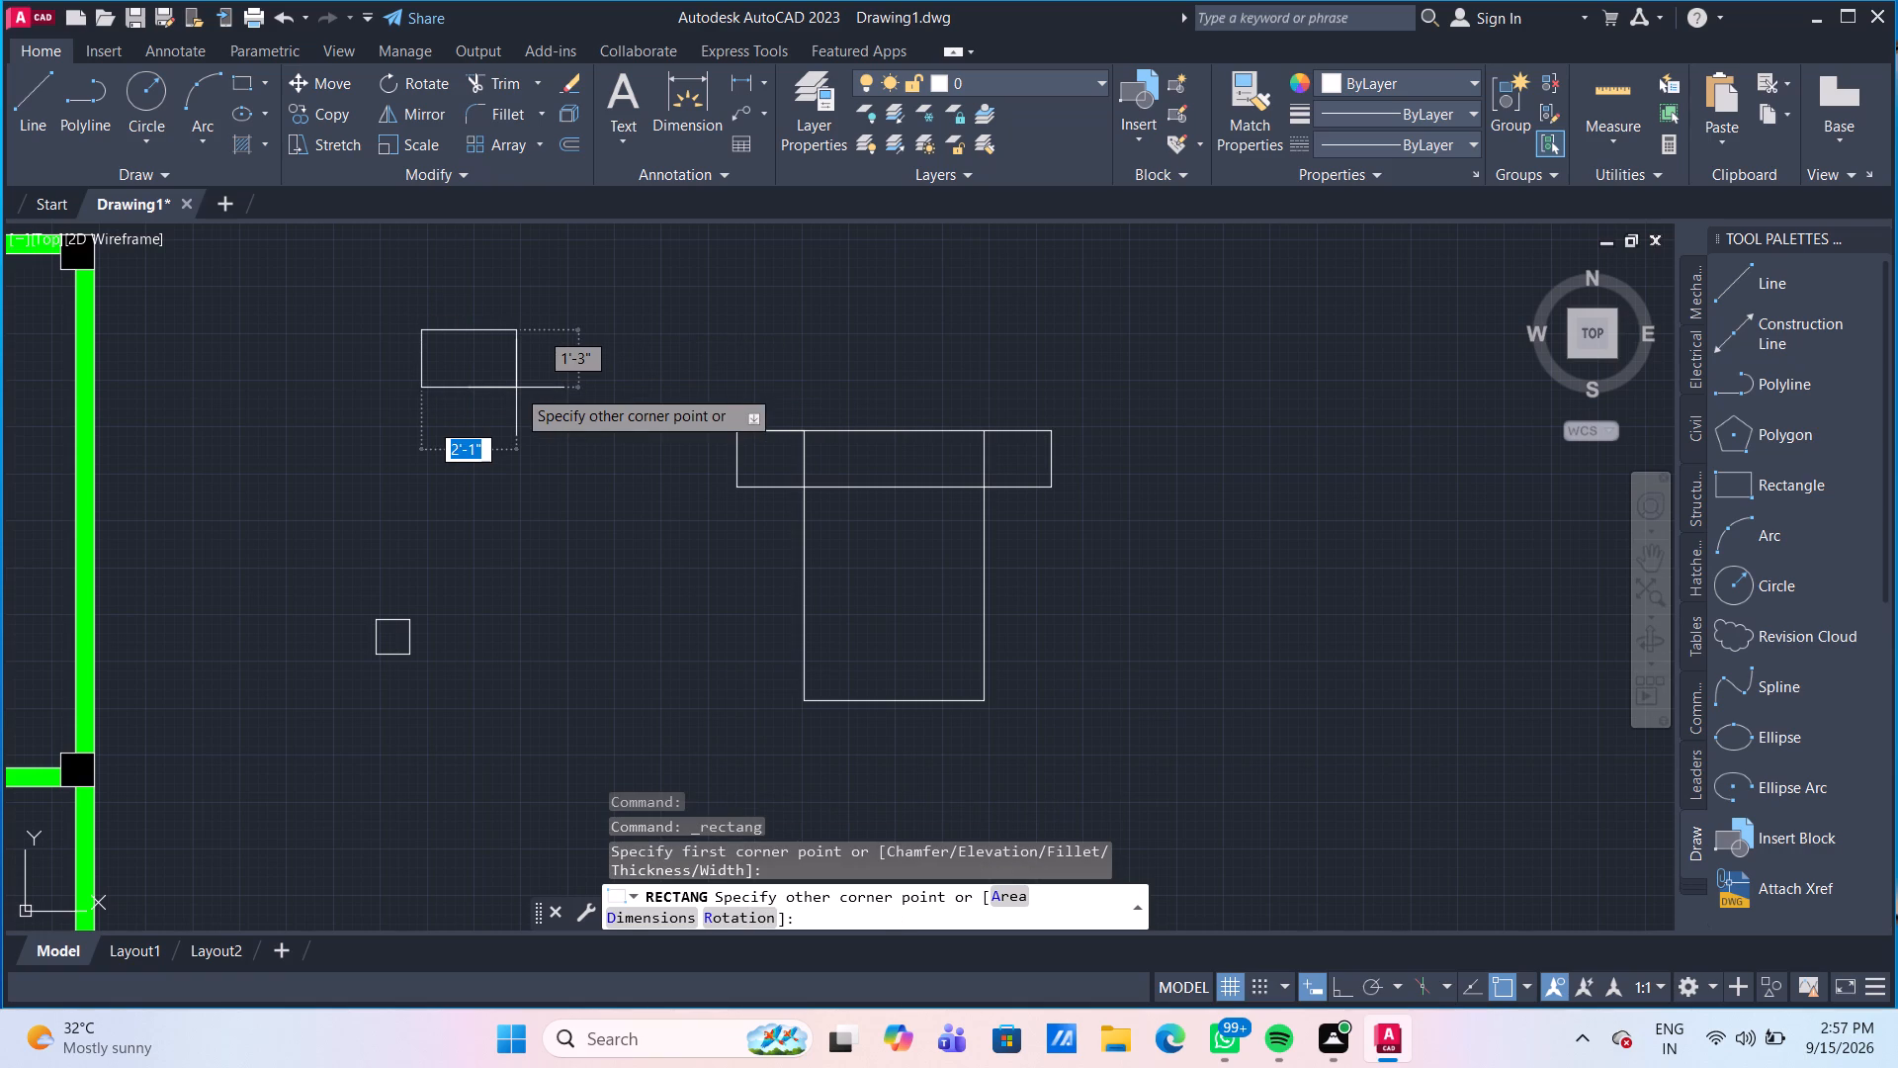
key(1)
key(apostrophe)
text(9")
key(Tab)
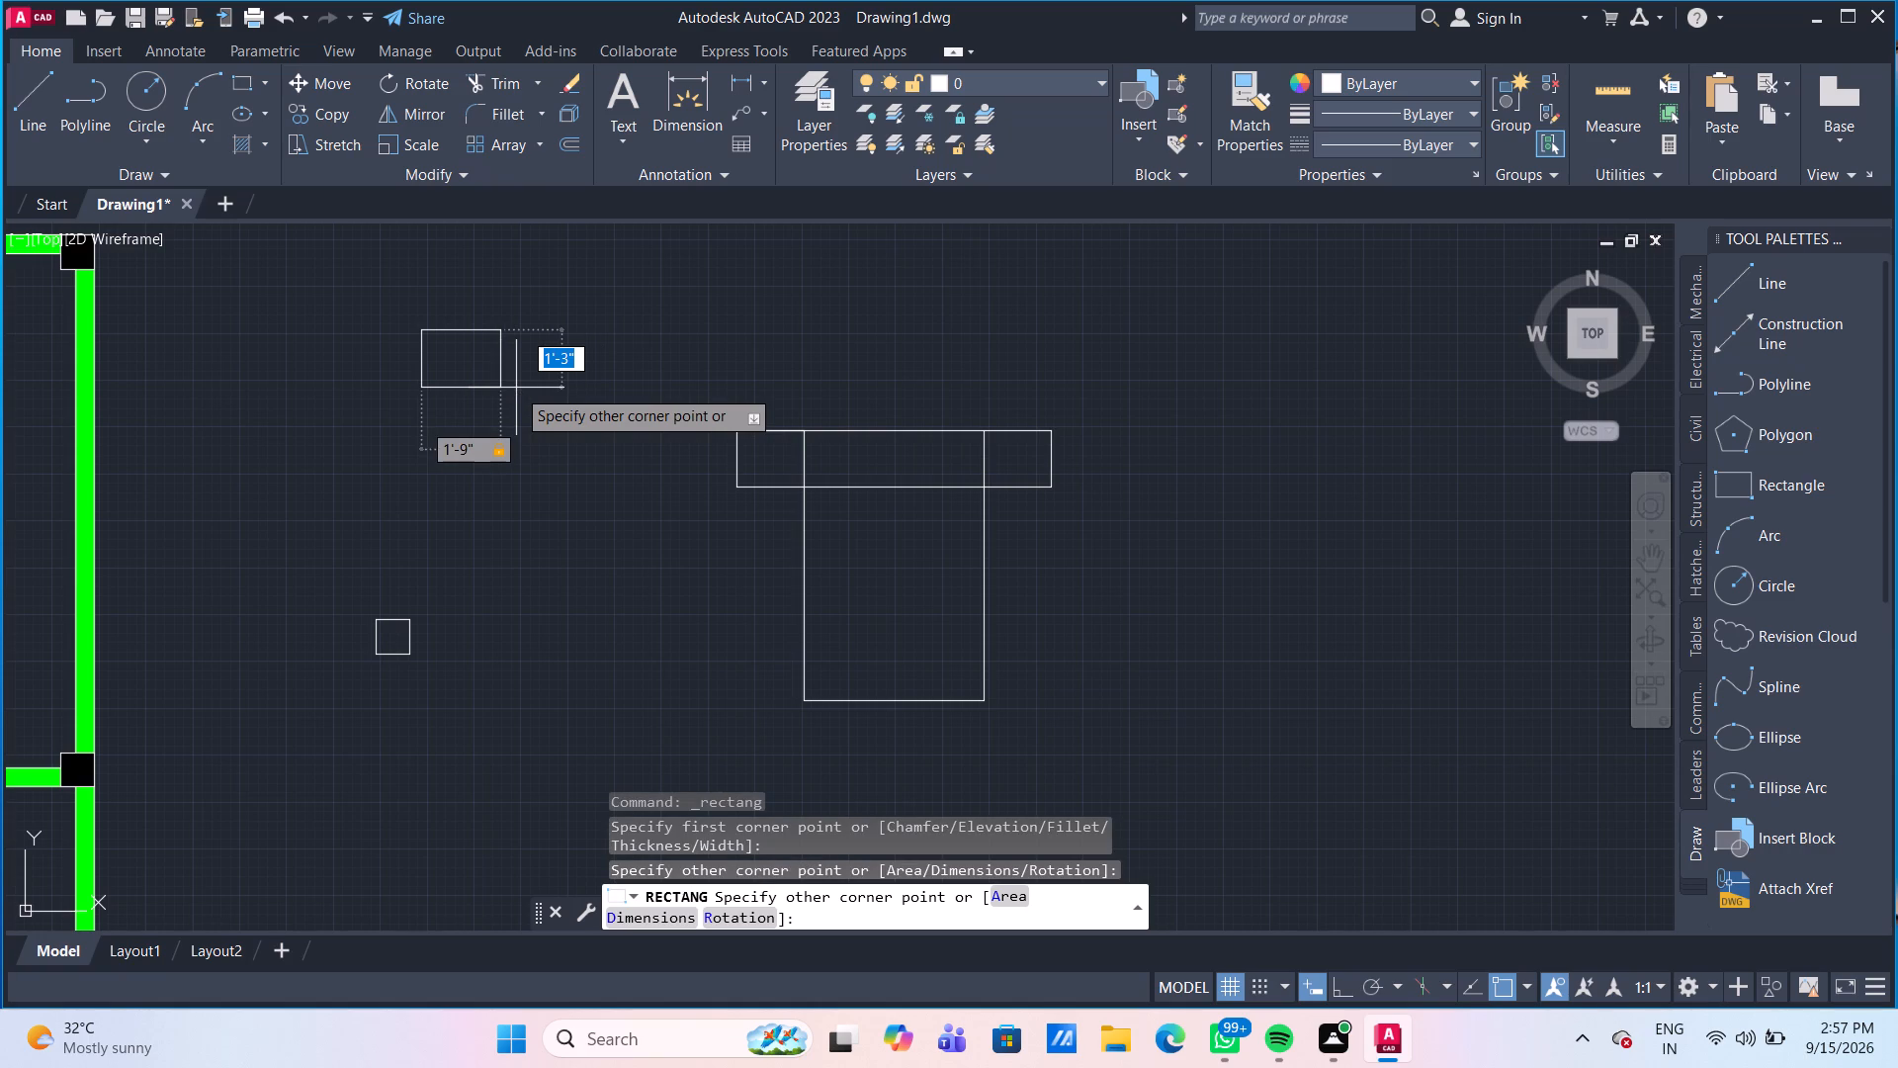
text(1')
key(1)
key(Return)
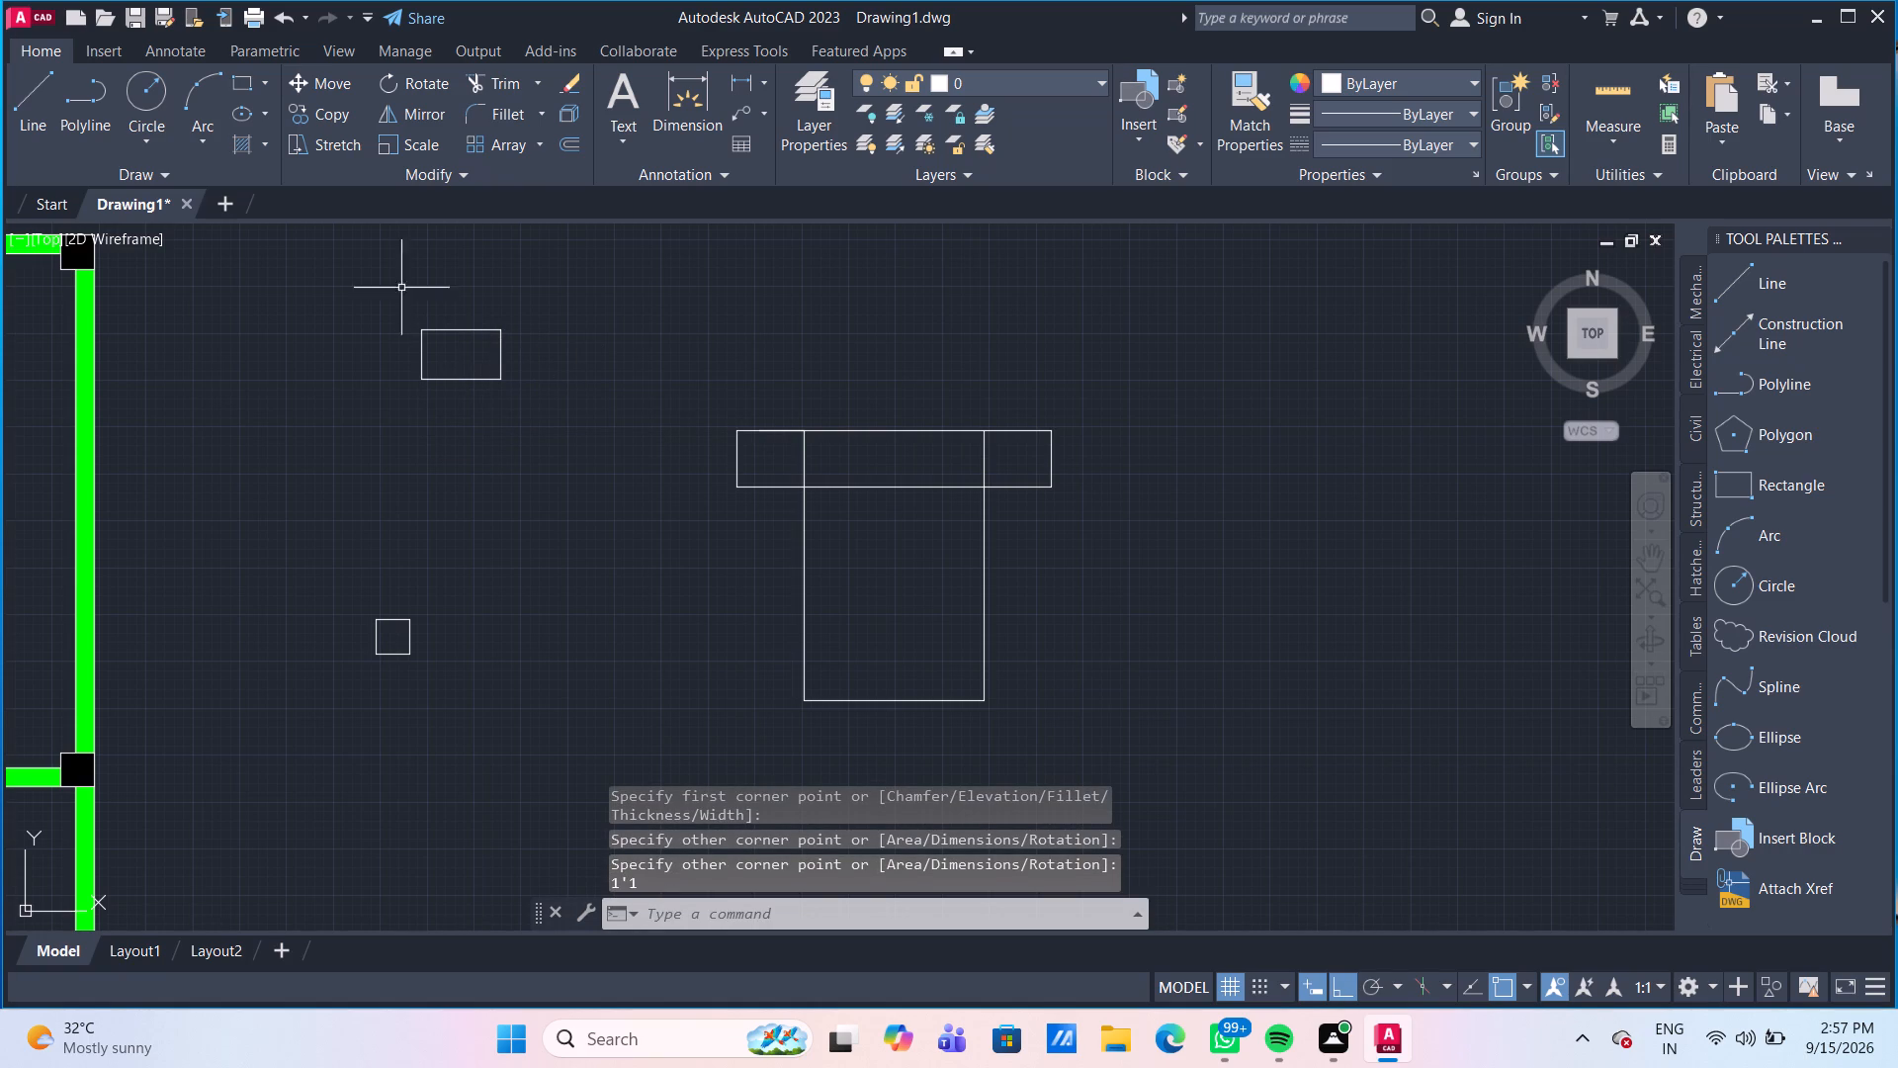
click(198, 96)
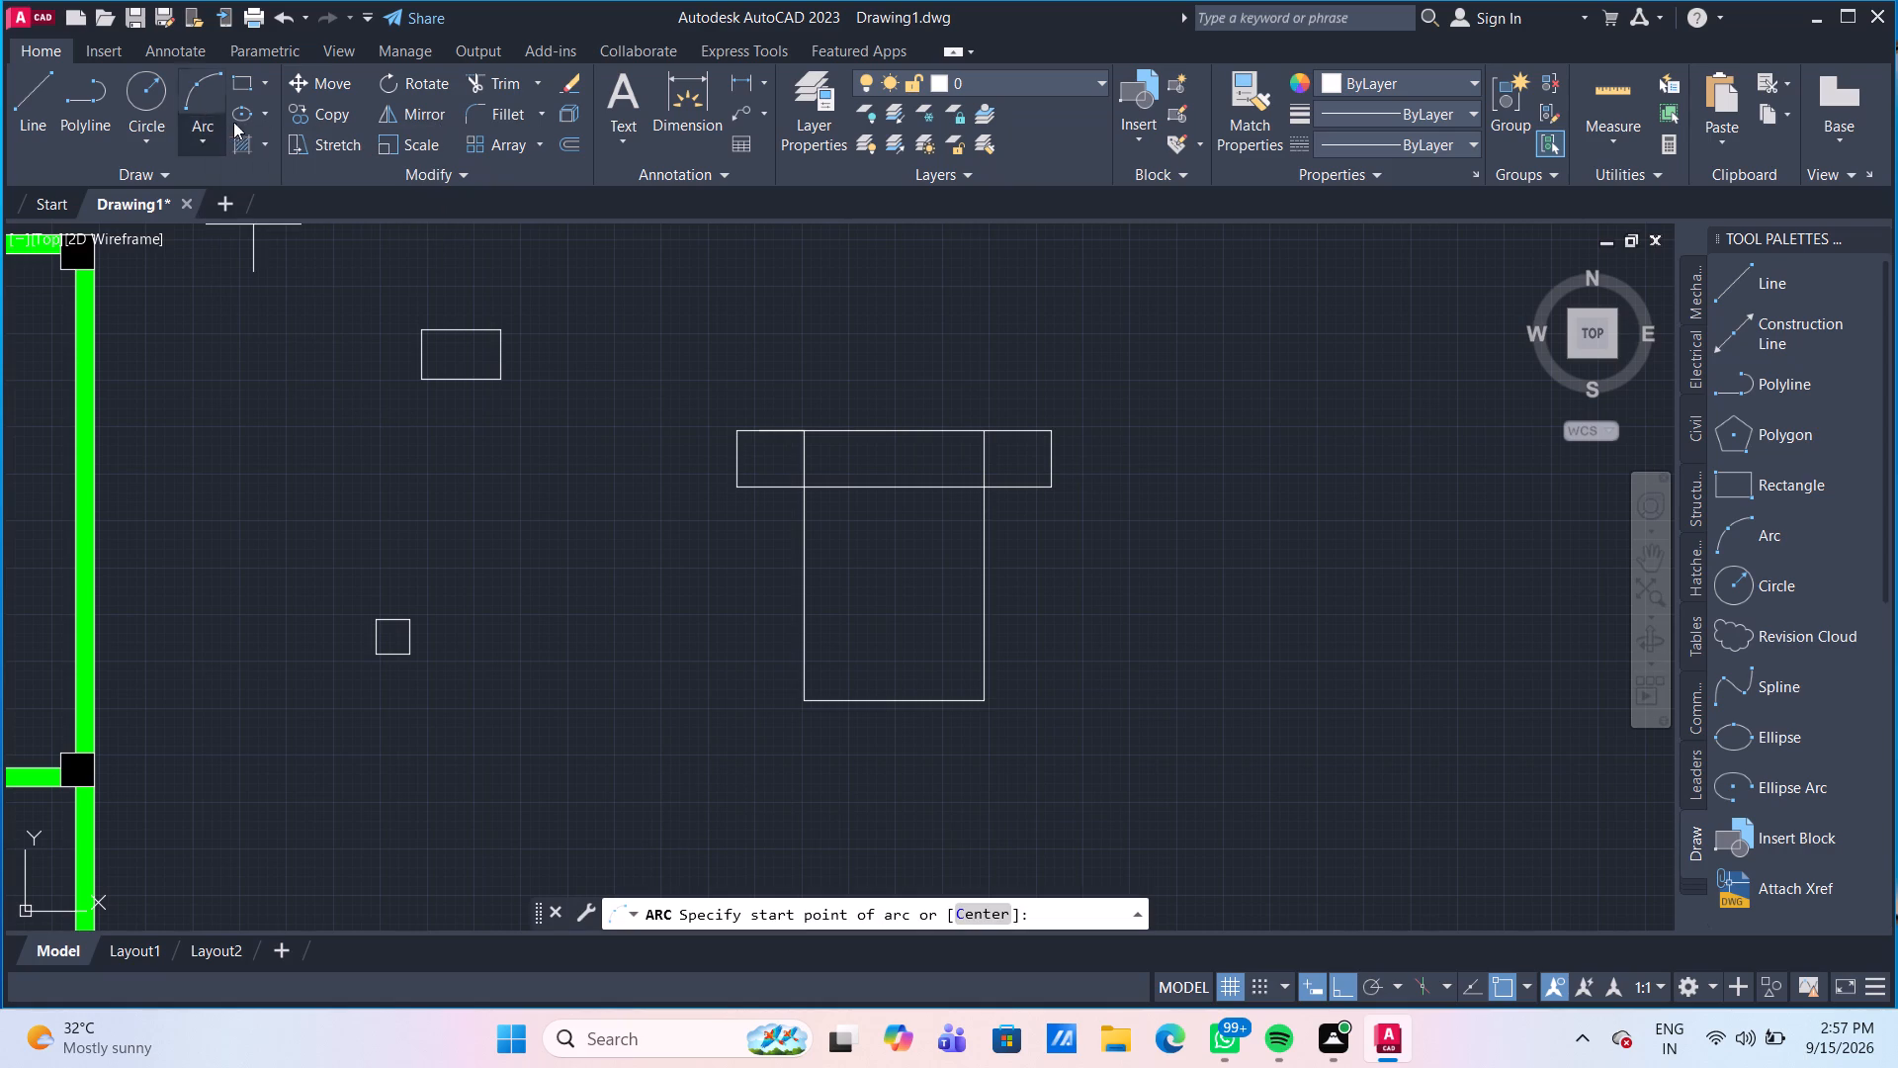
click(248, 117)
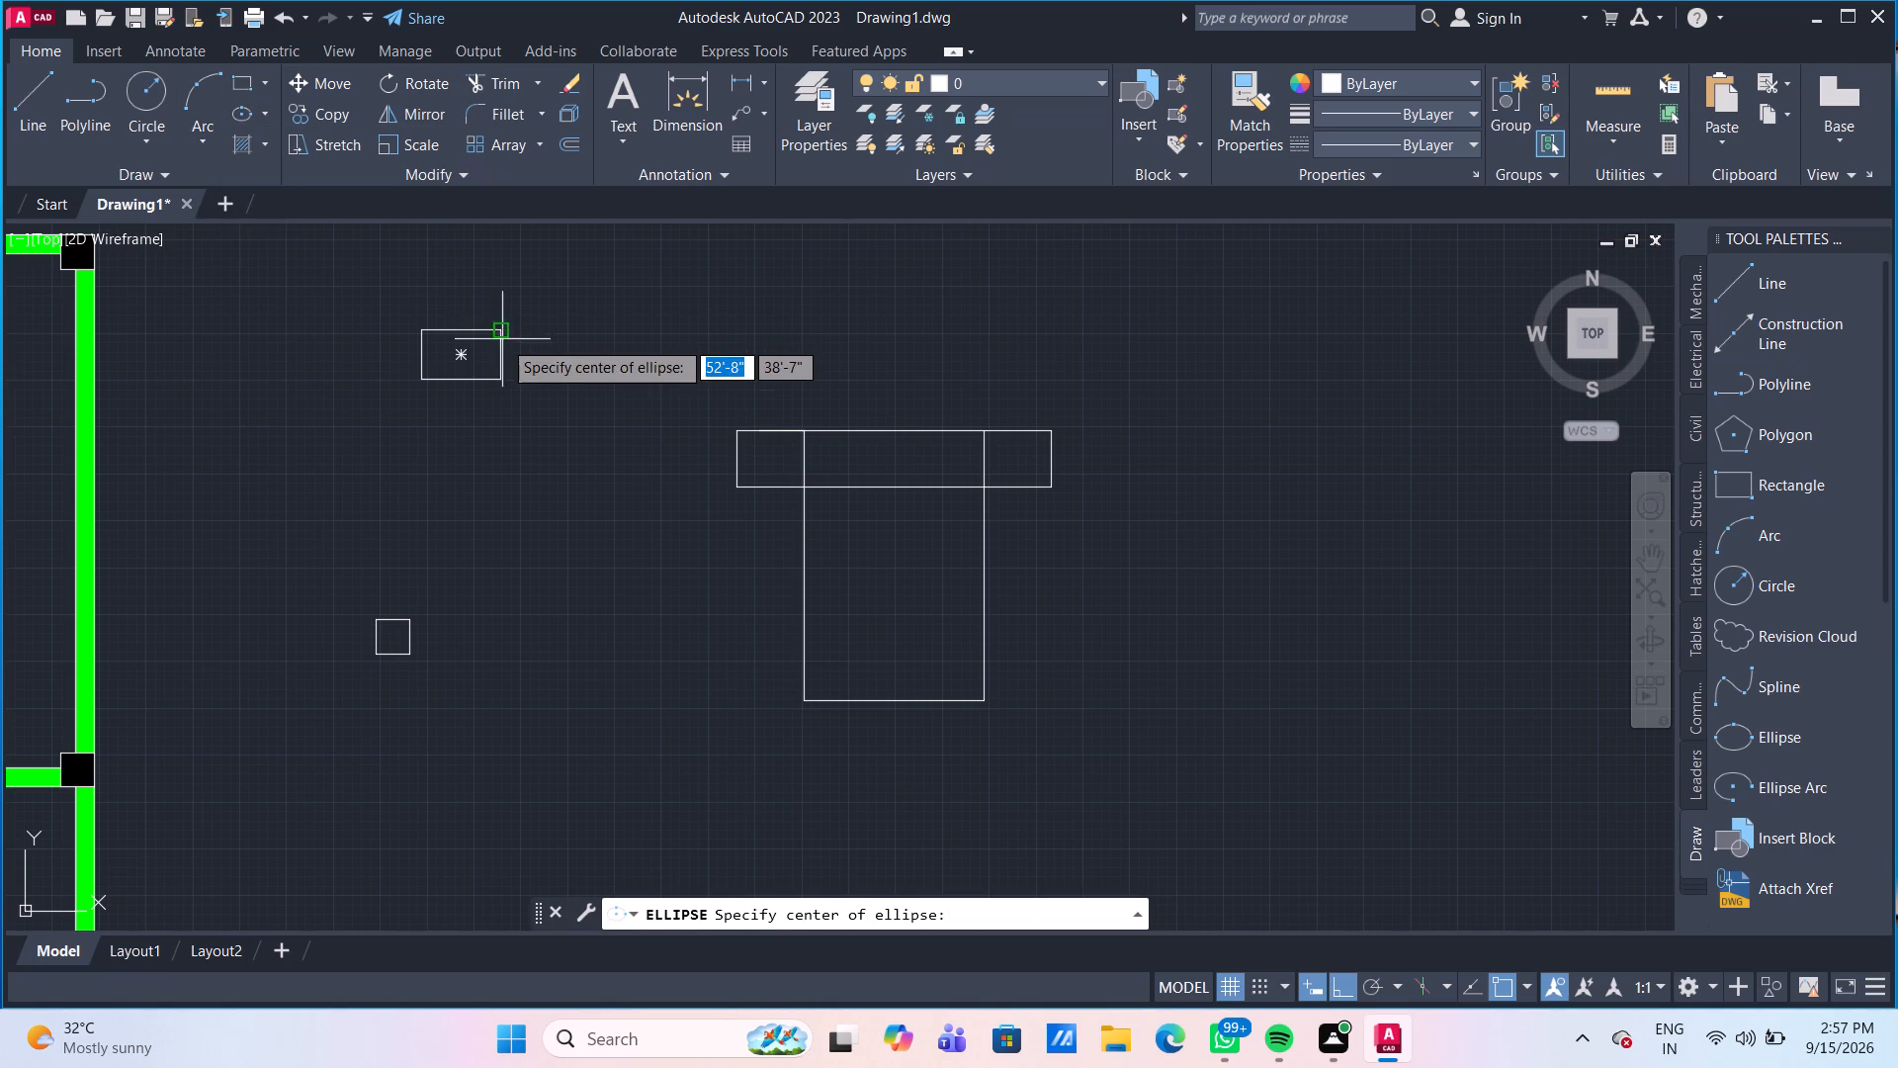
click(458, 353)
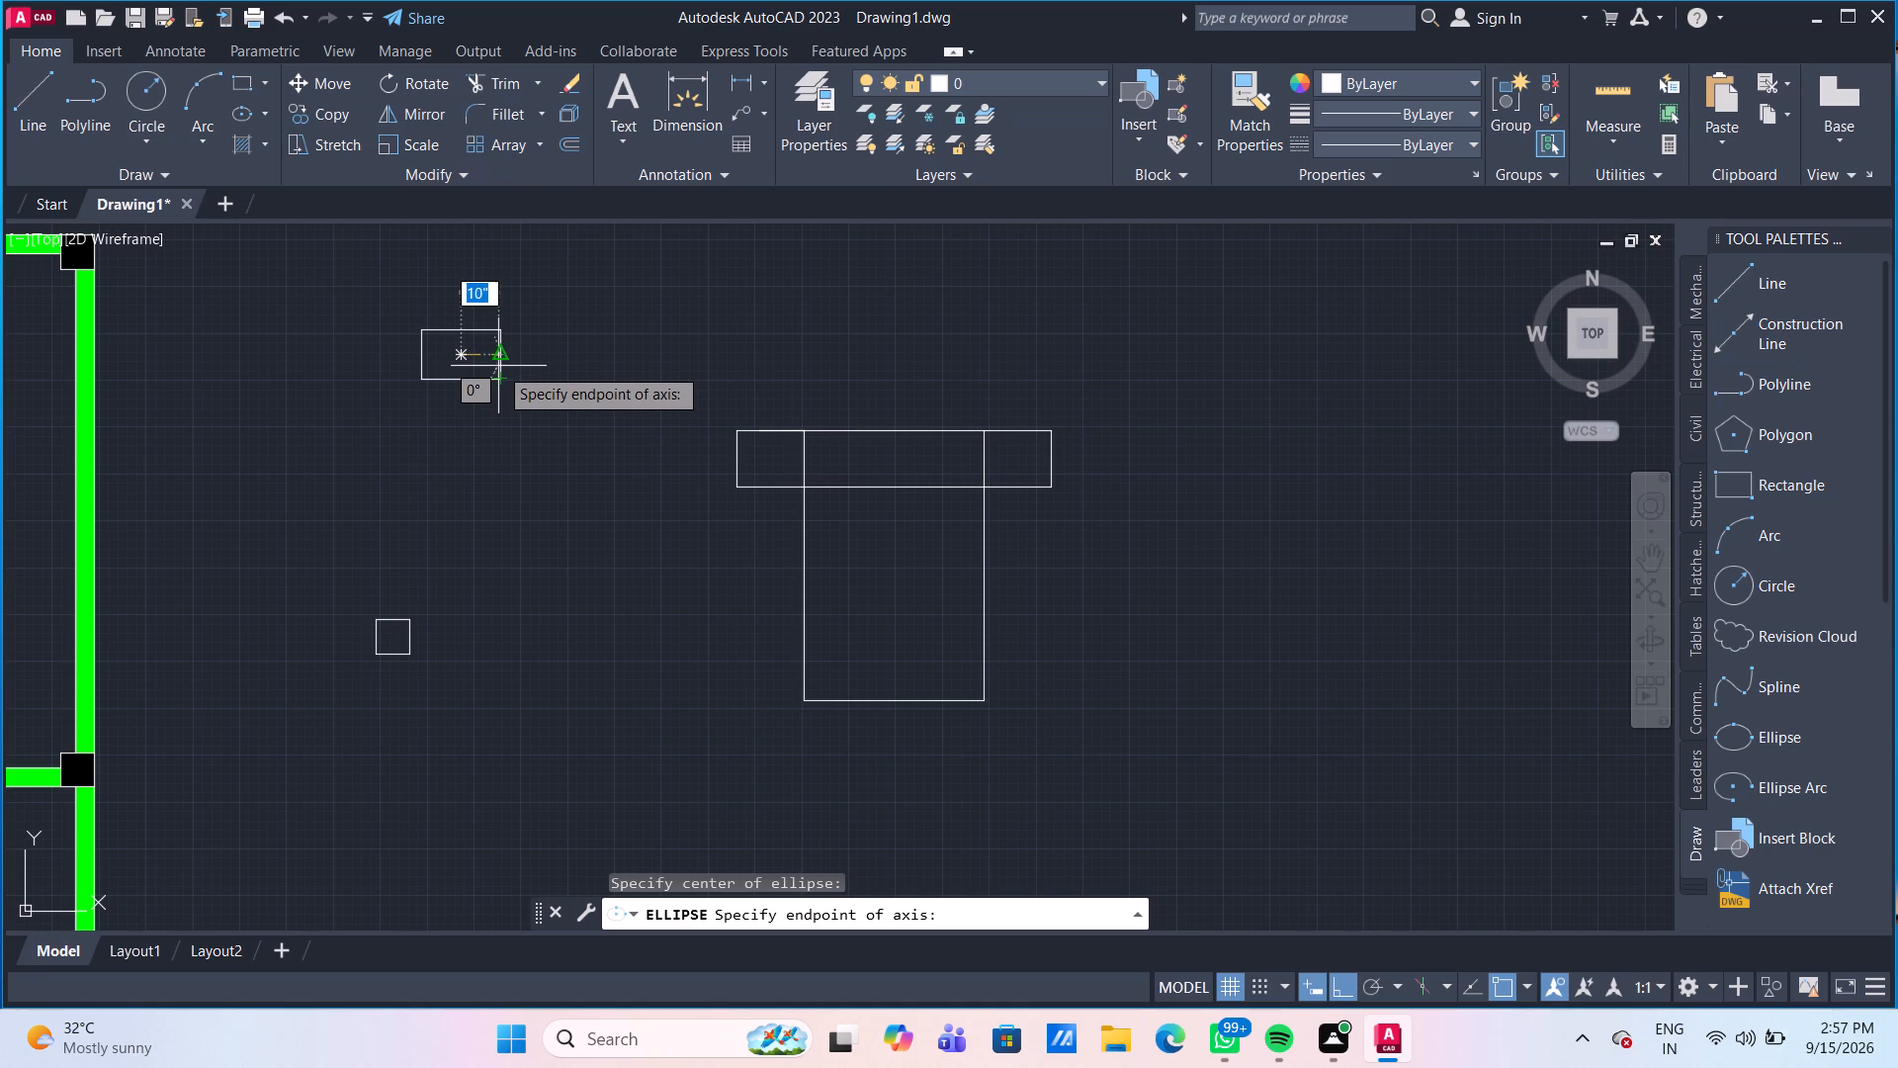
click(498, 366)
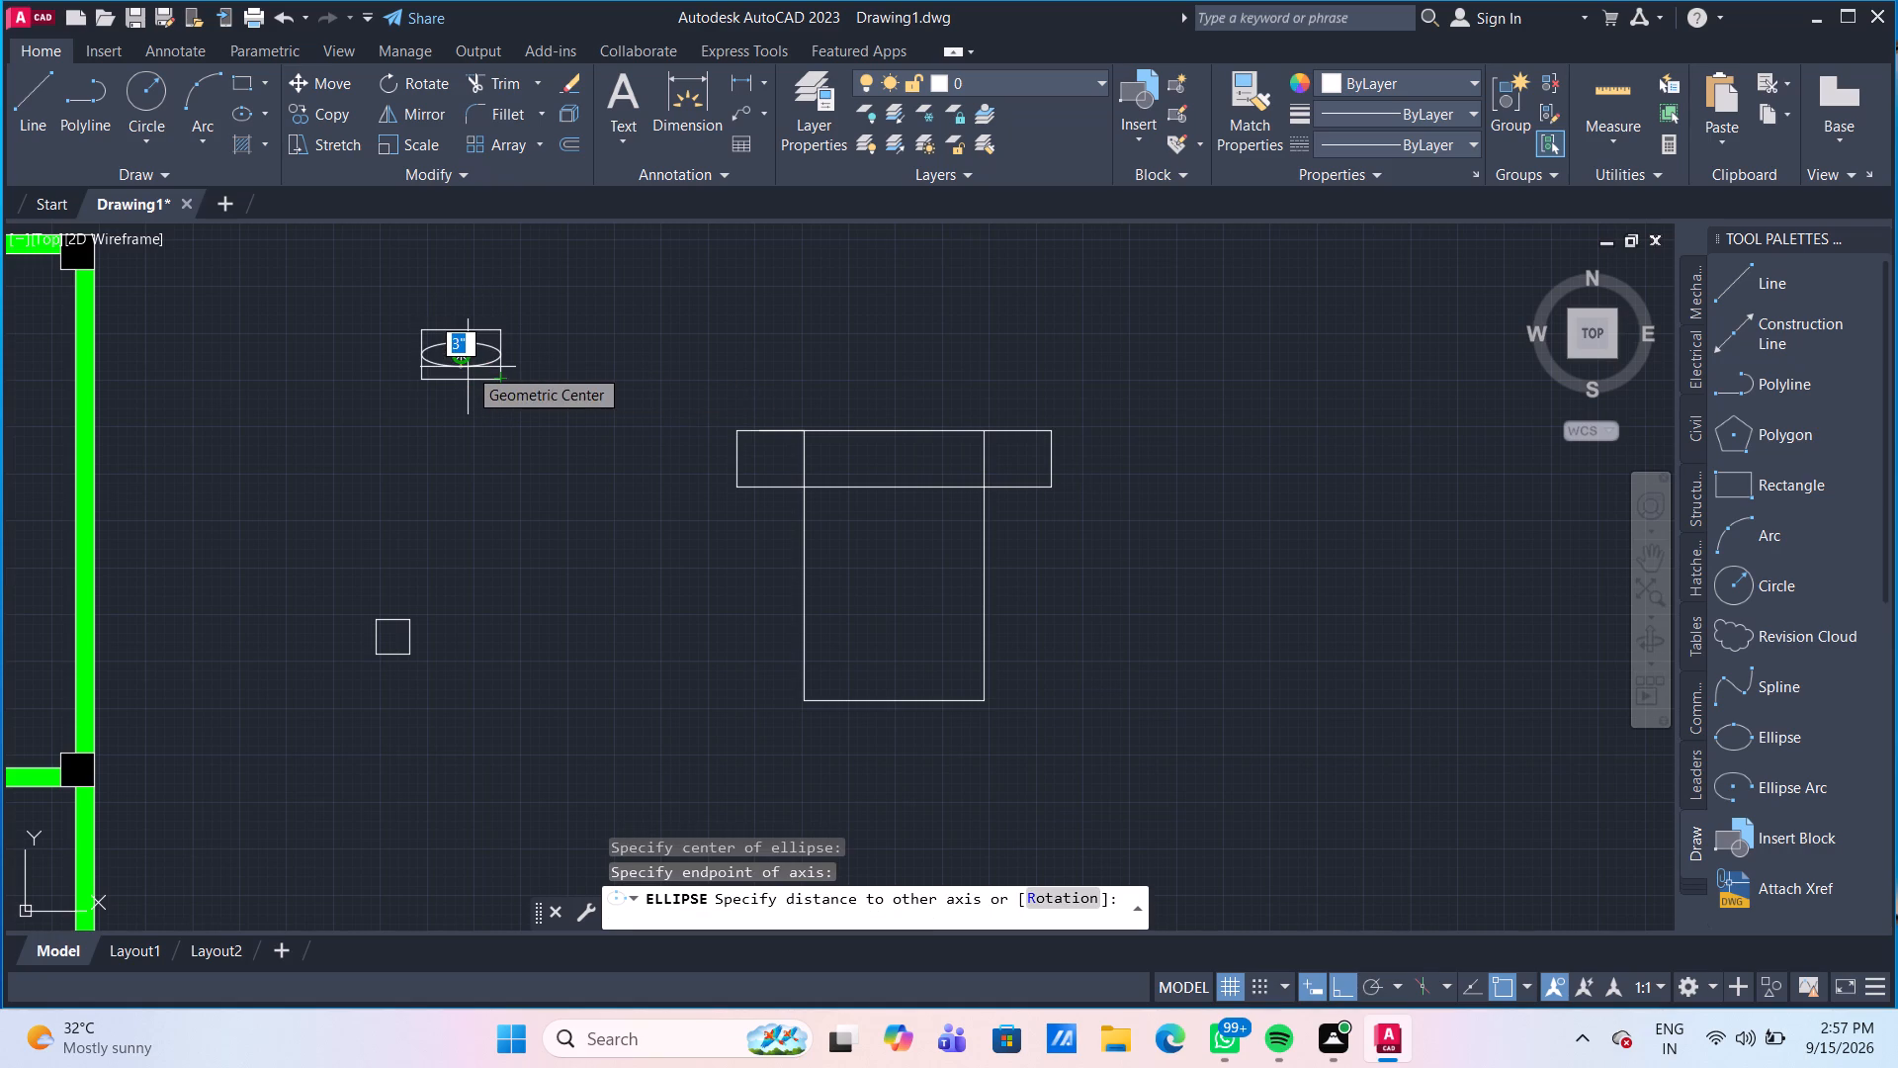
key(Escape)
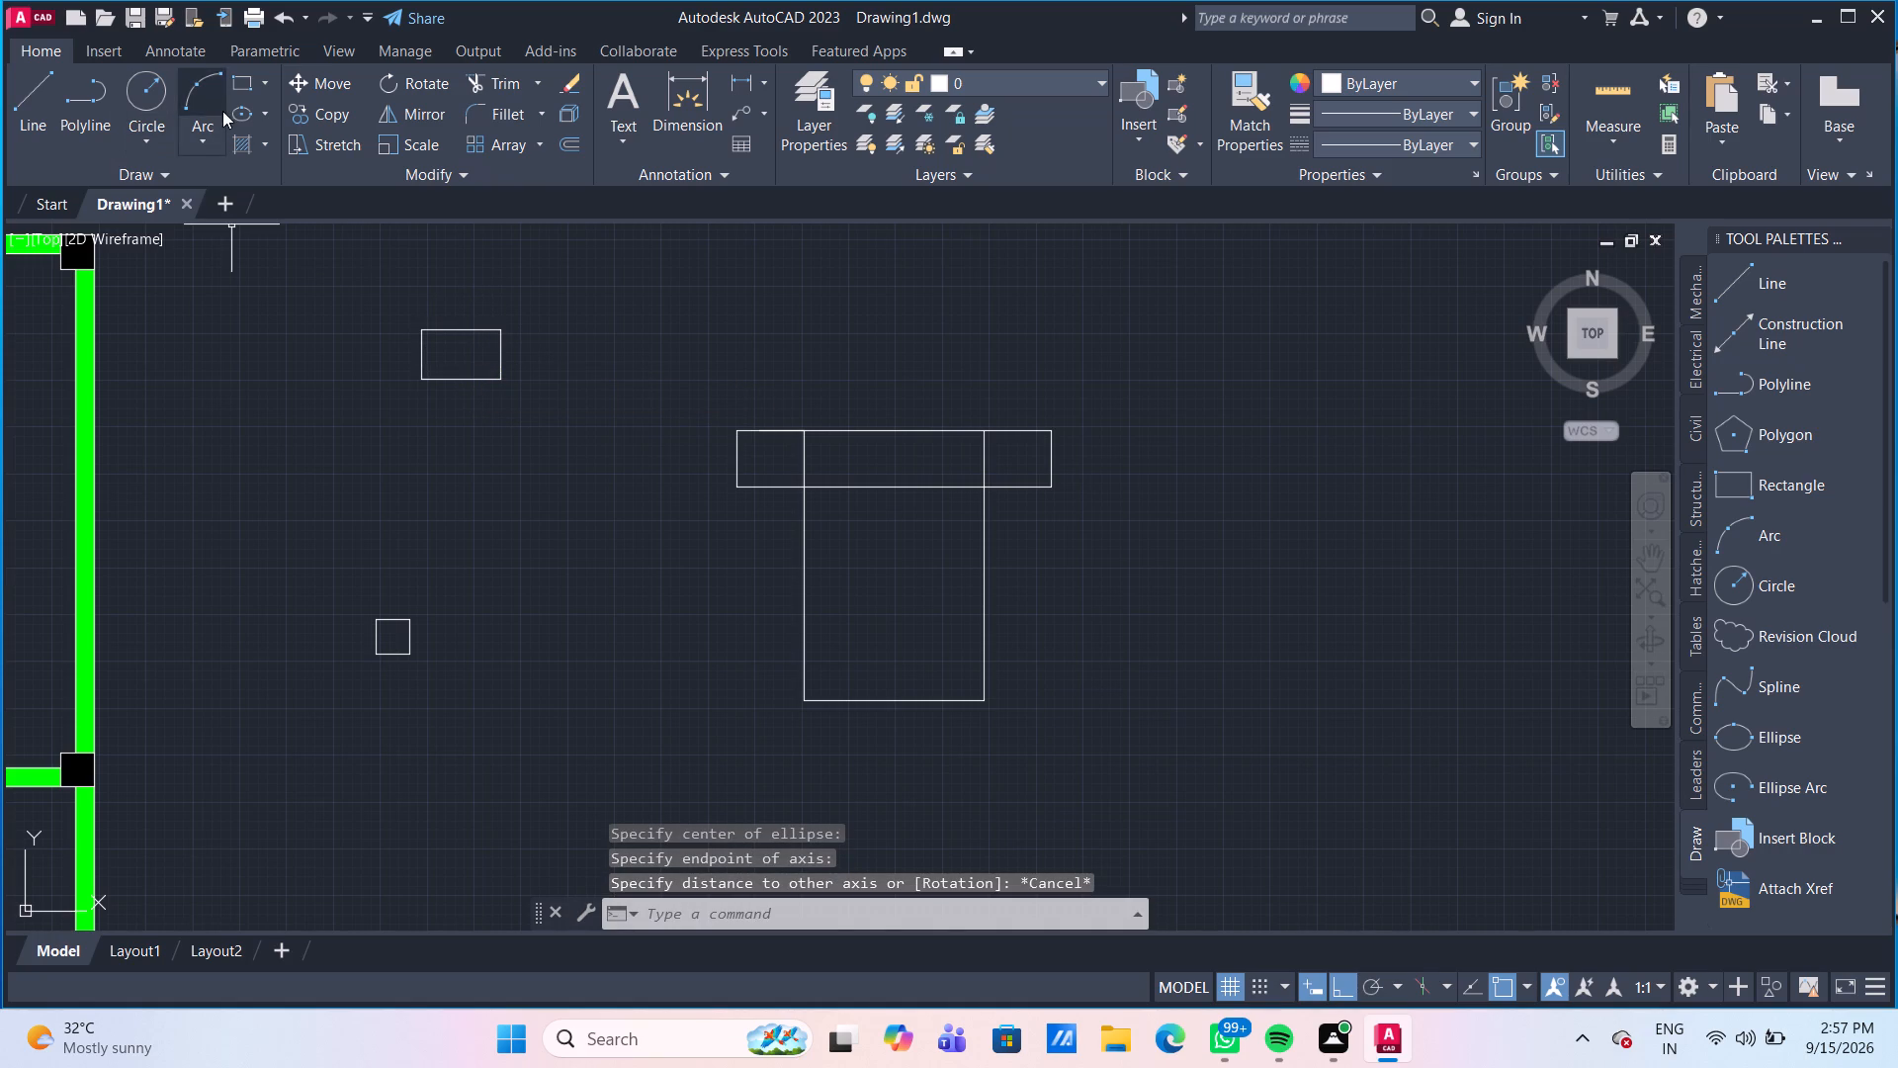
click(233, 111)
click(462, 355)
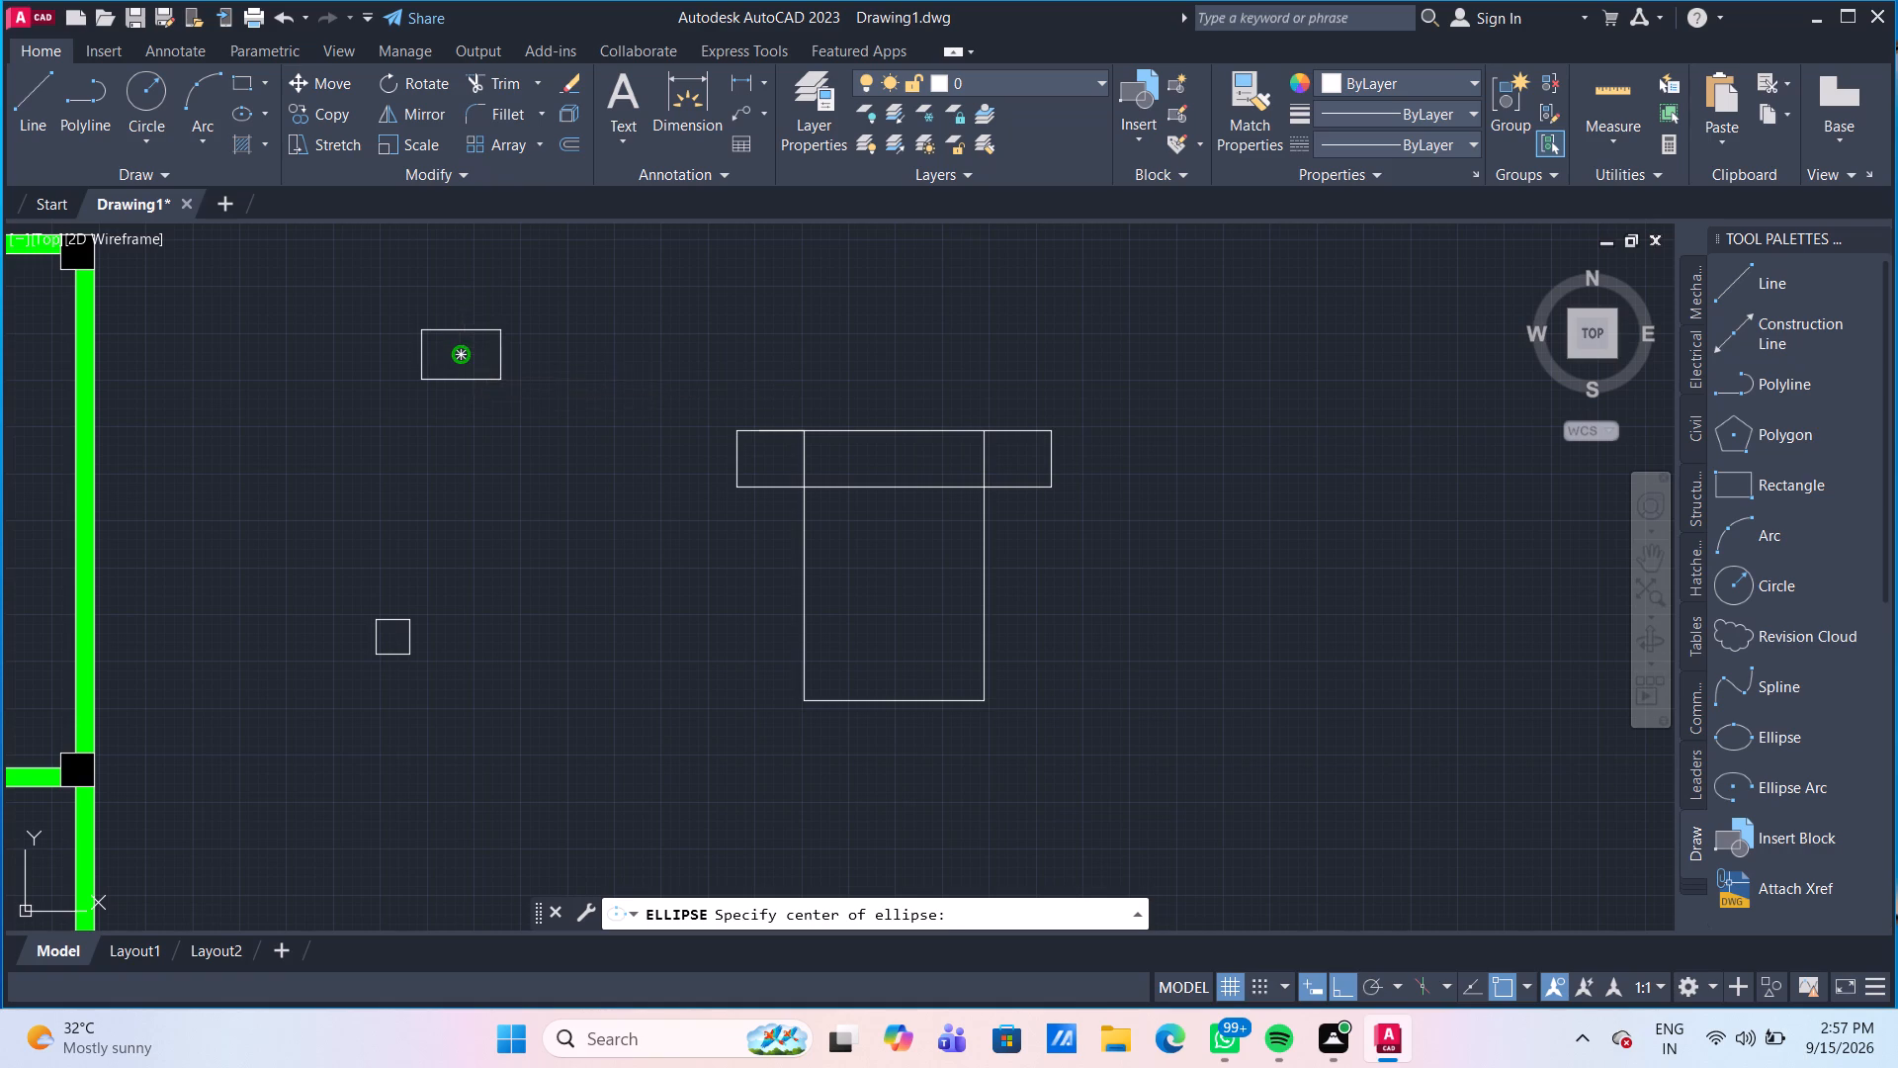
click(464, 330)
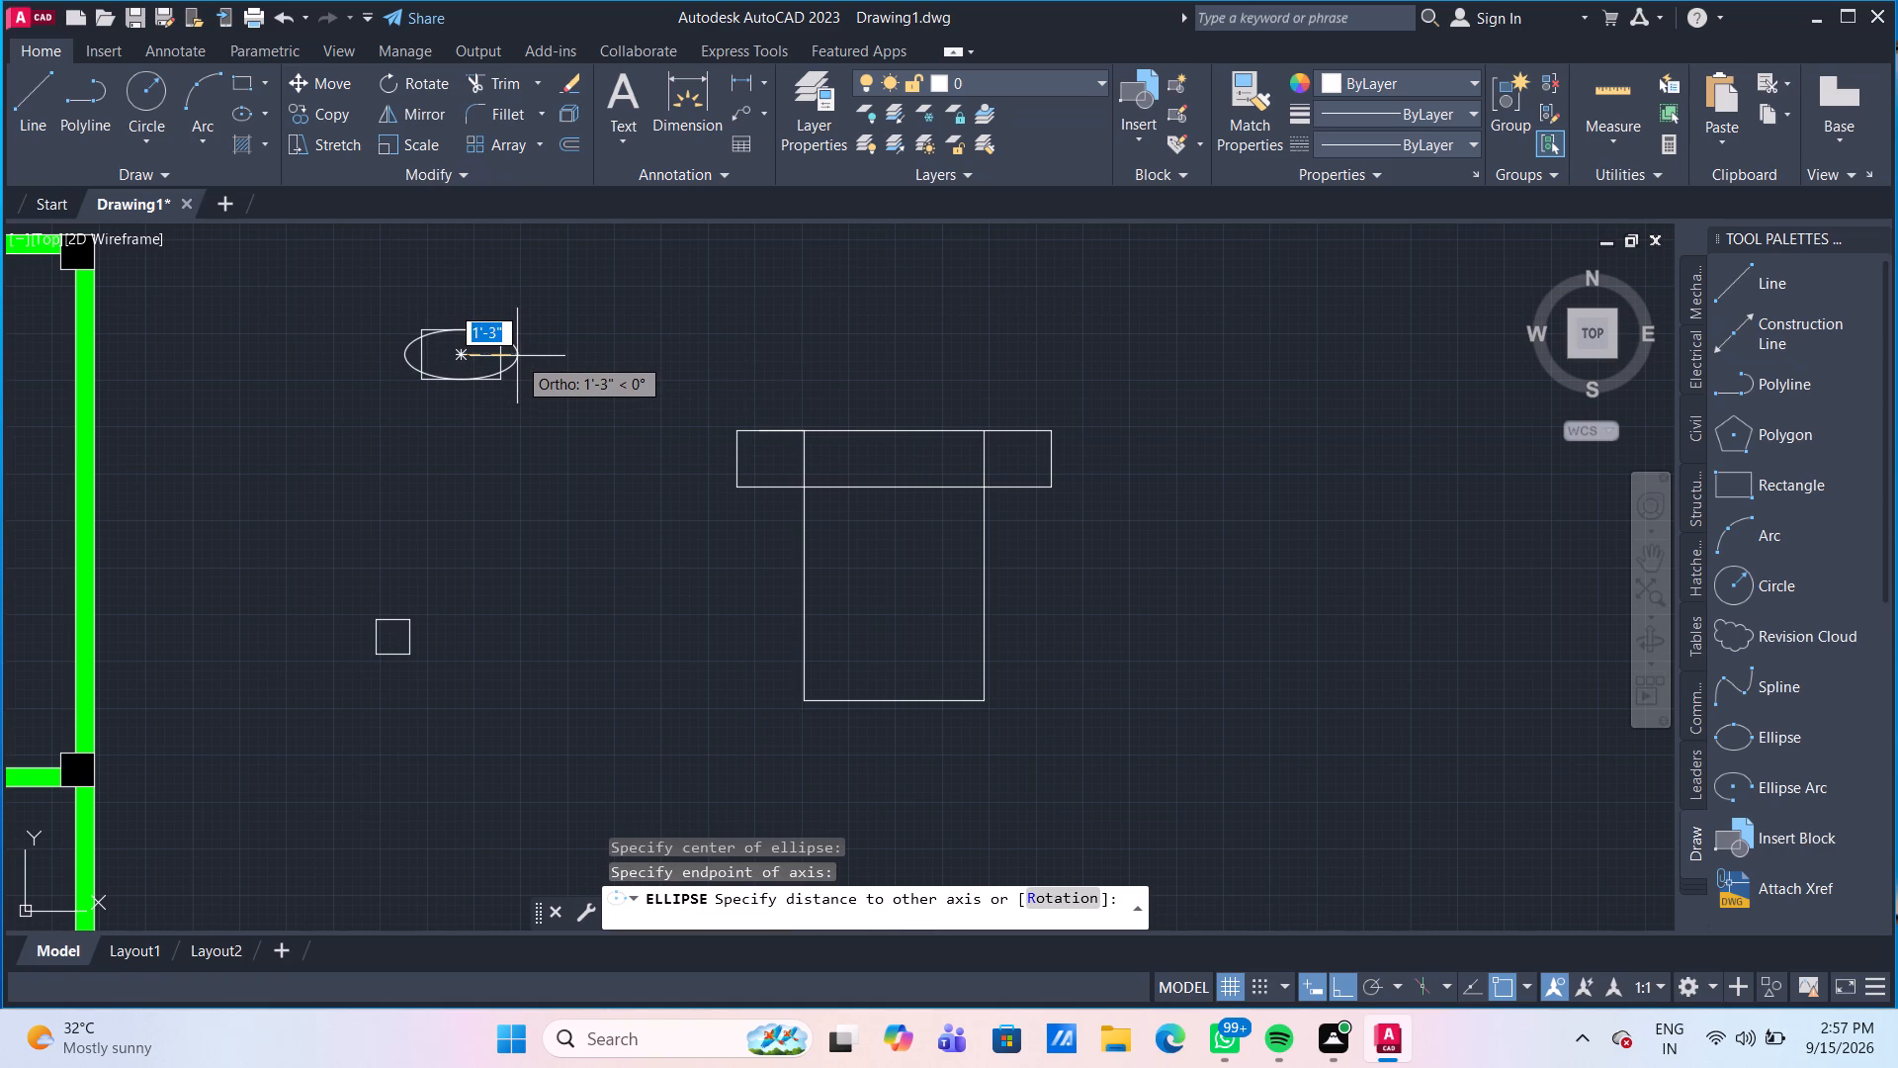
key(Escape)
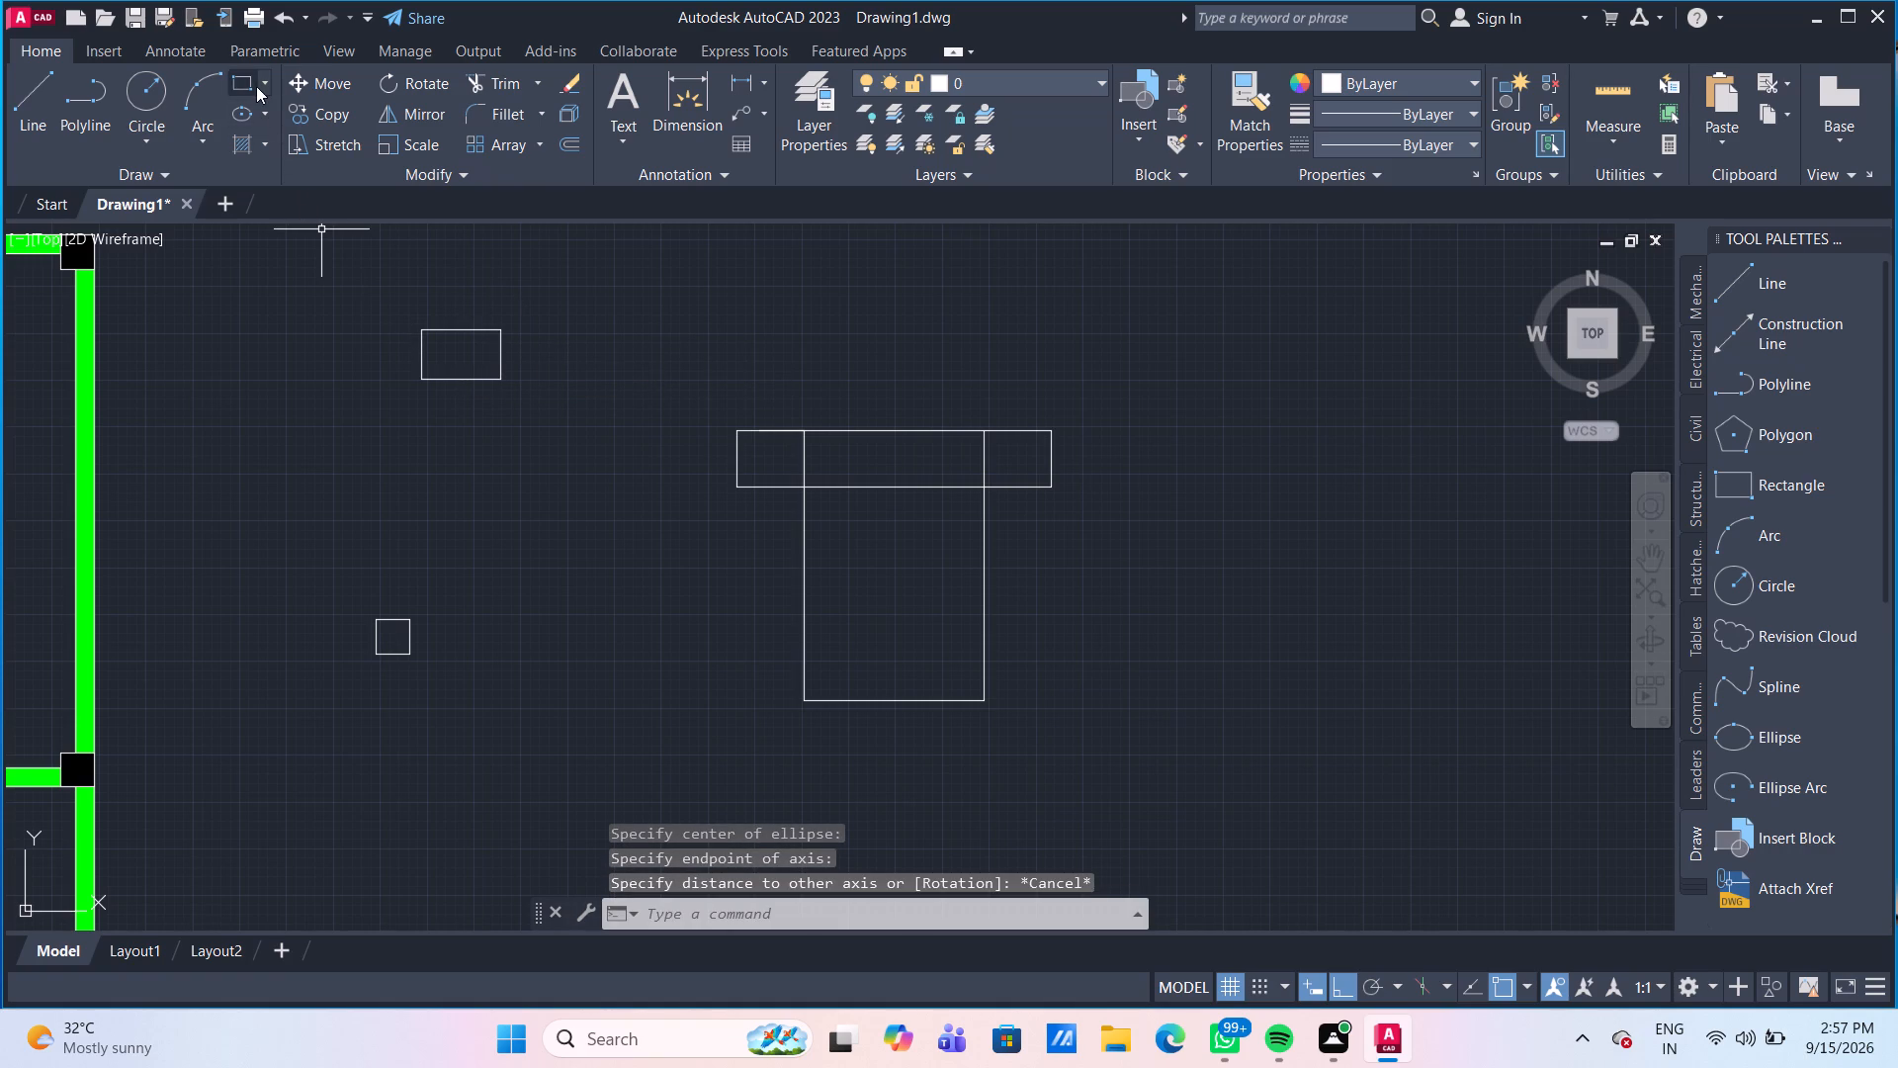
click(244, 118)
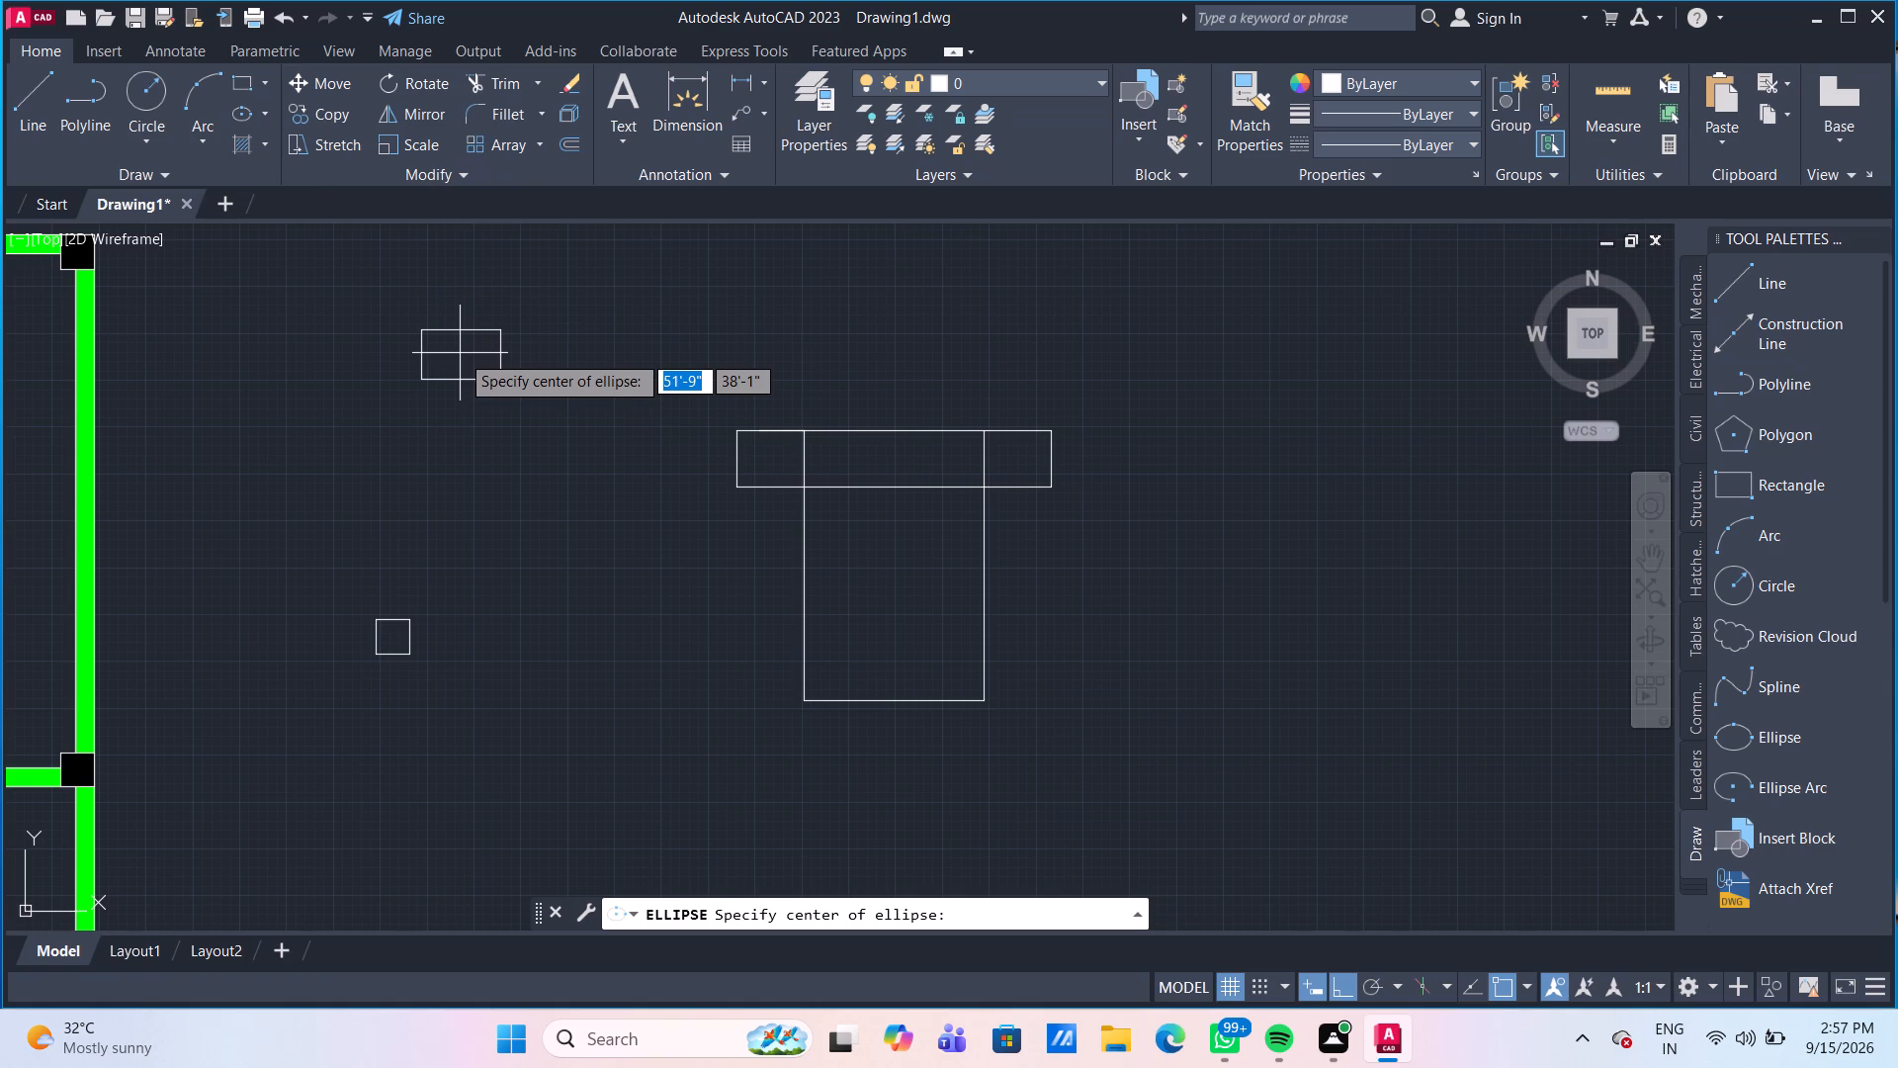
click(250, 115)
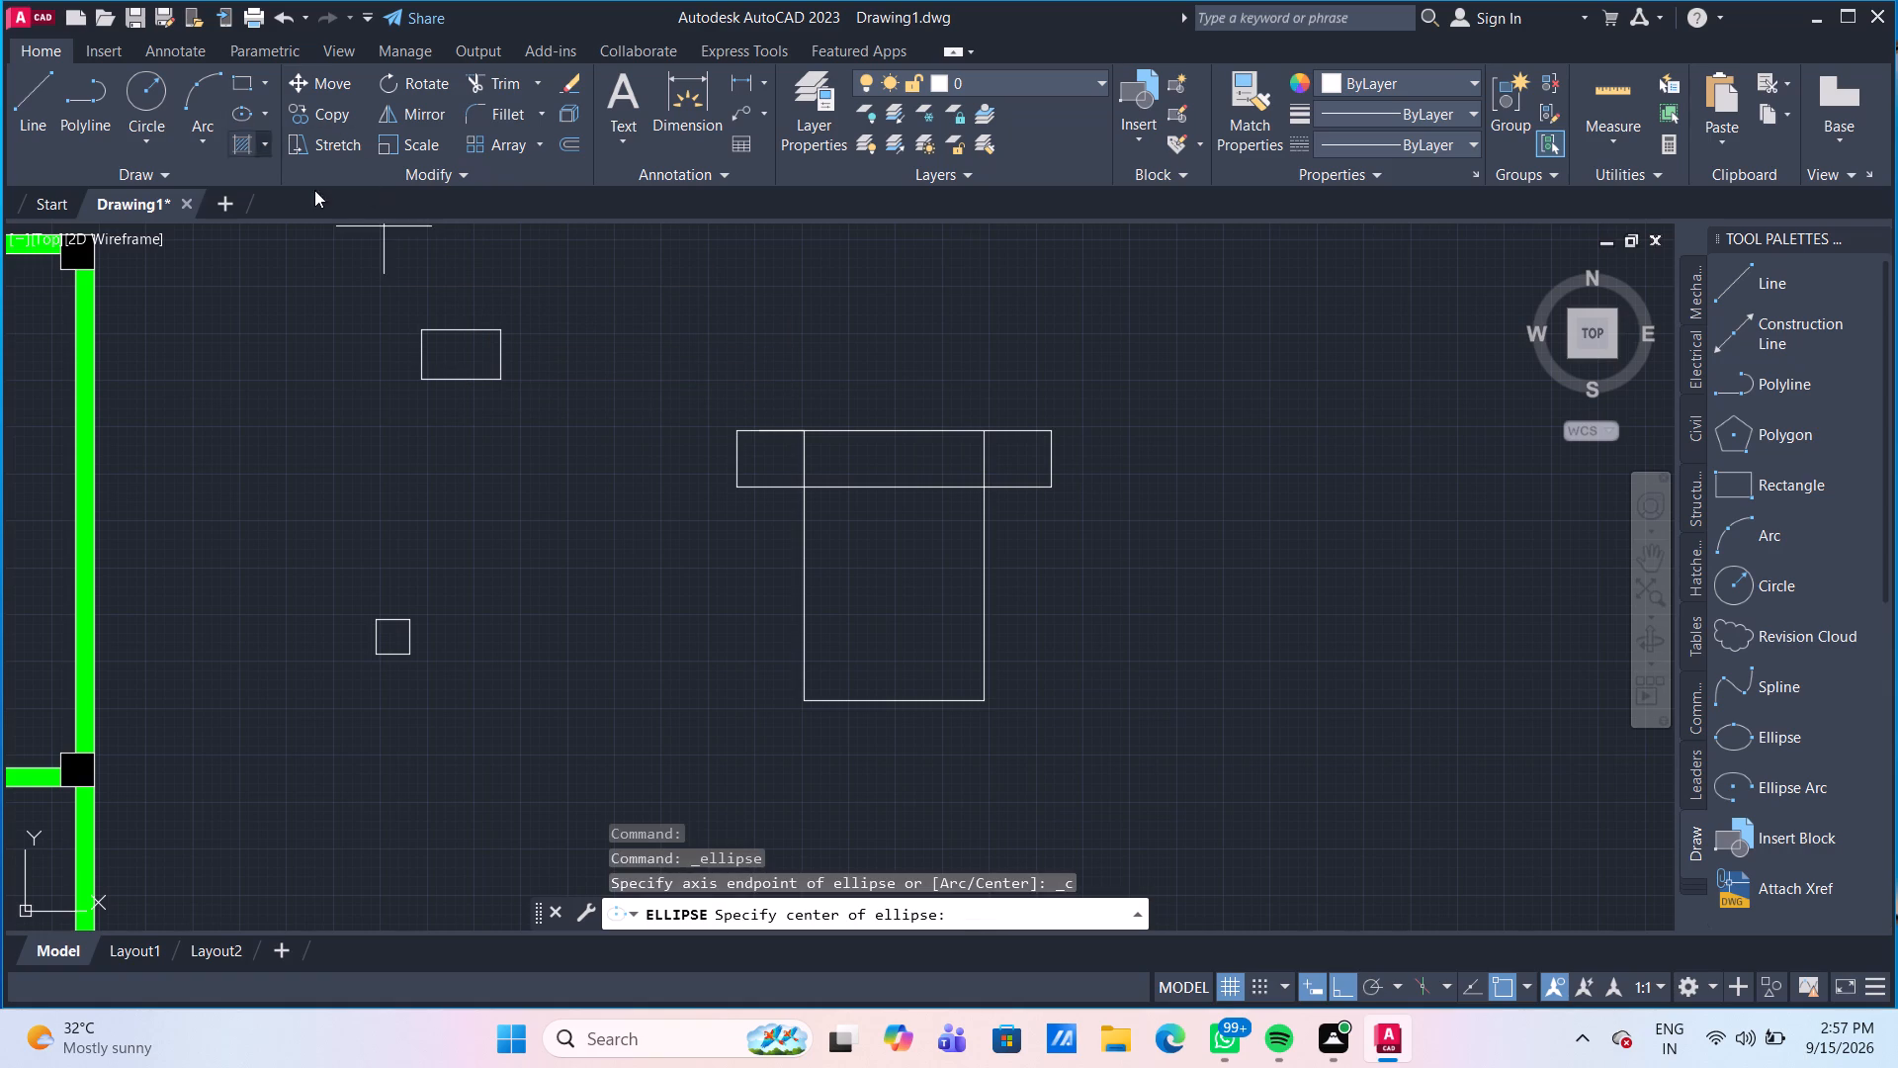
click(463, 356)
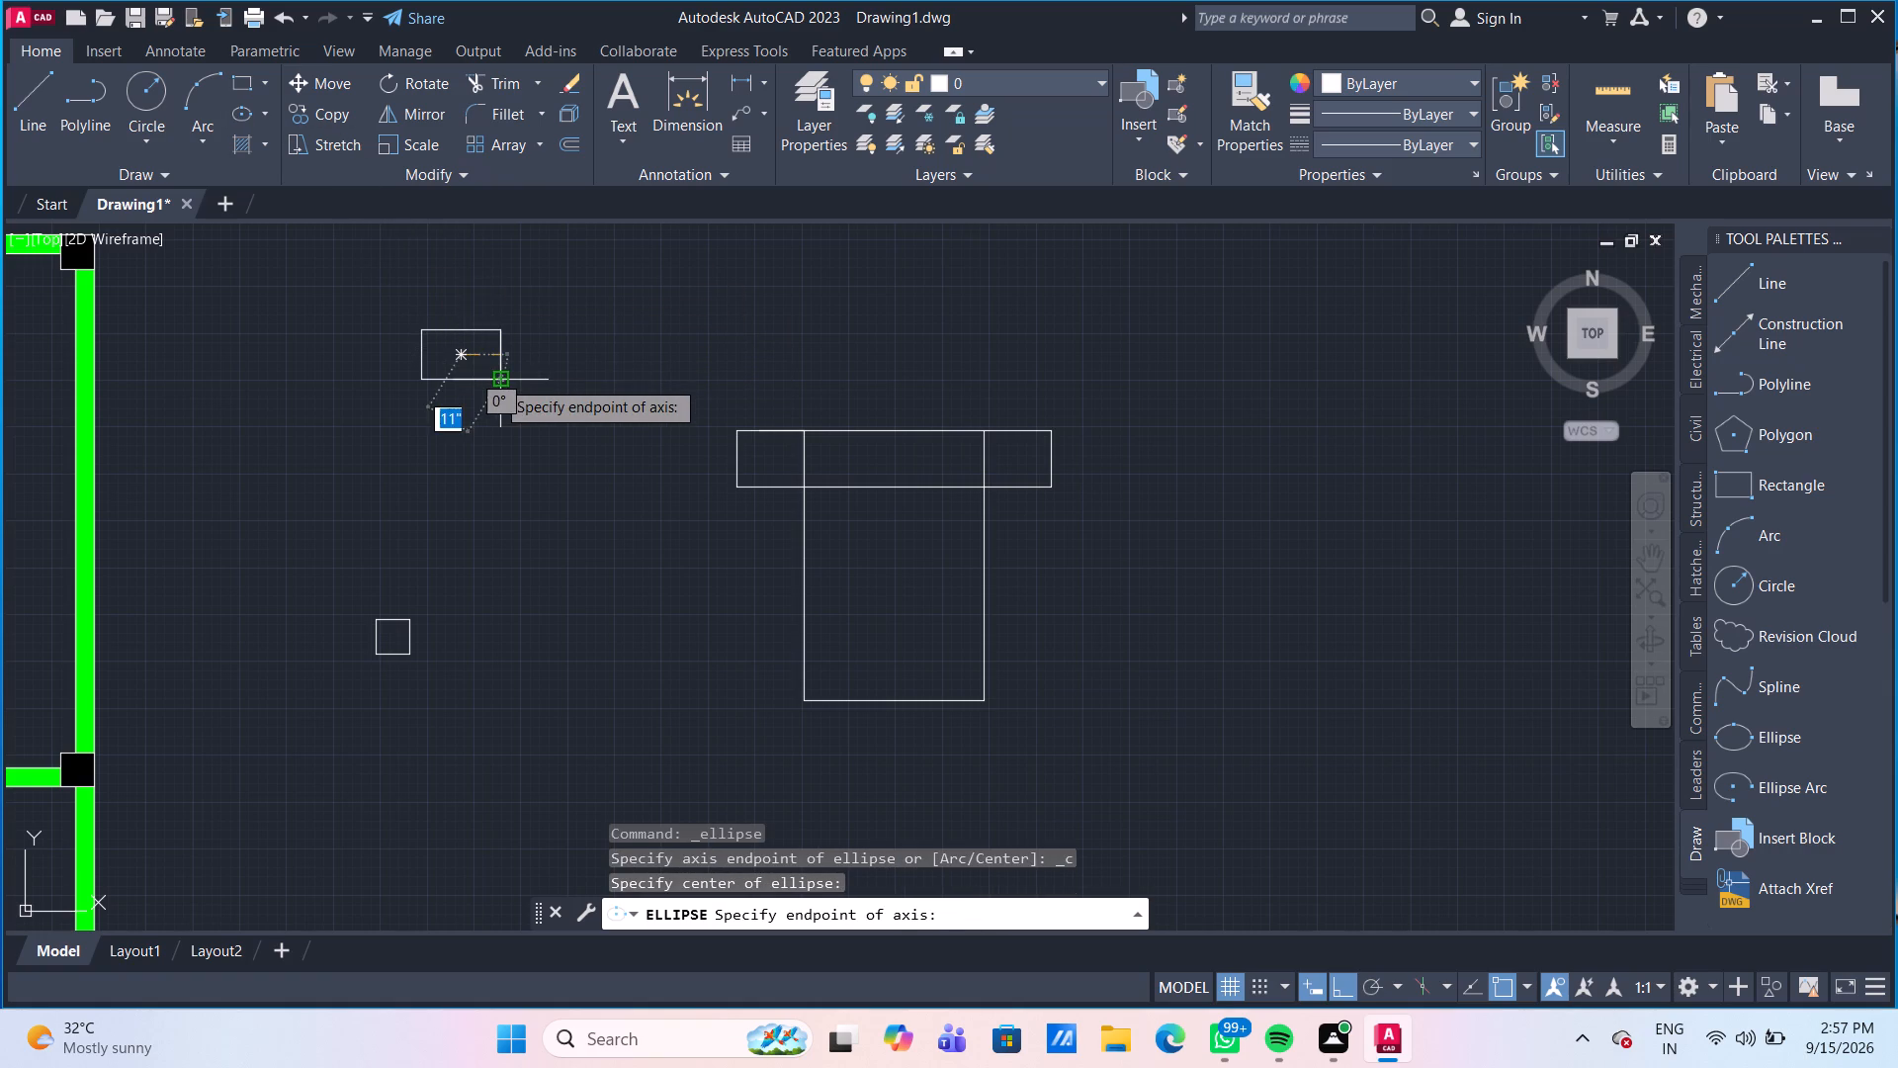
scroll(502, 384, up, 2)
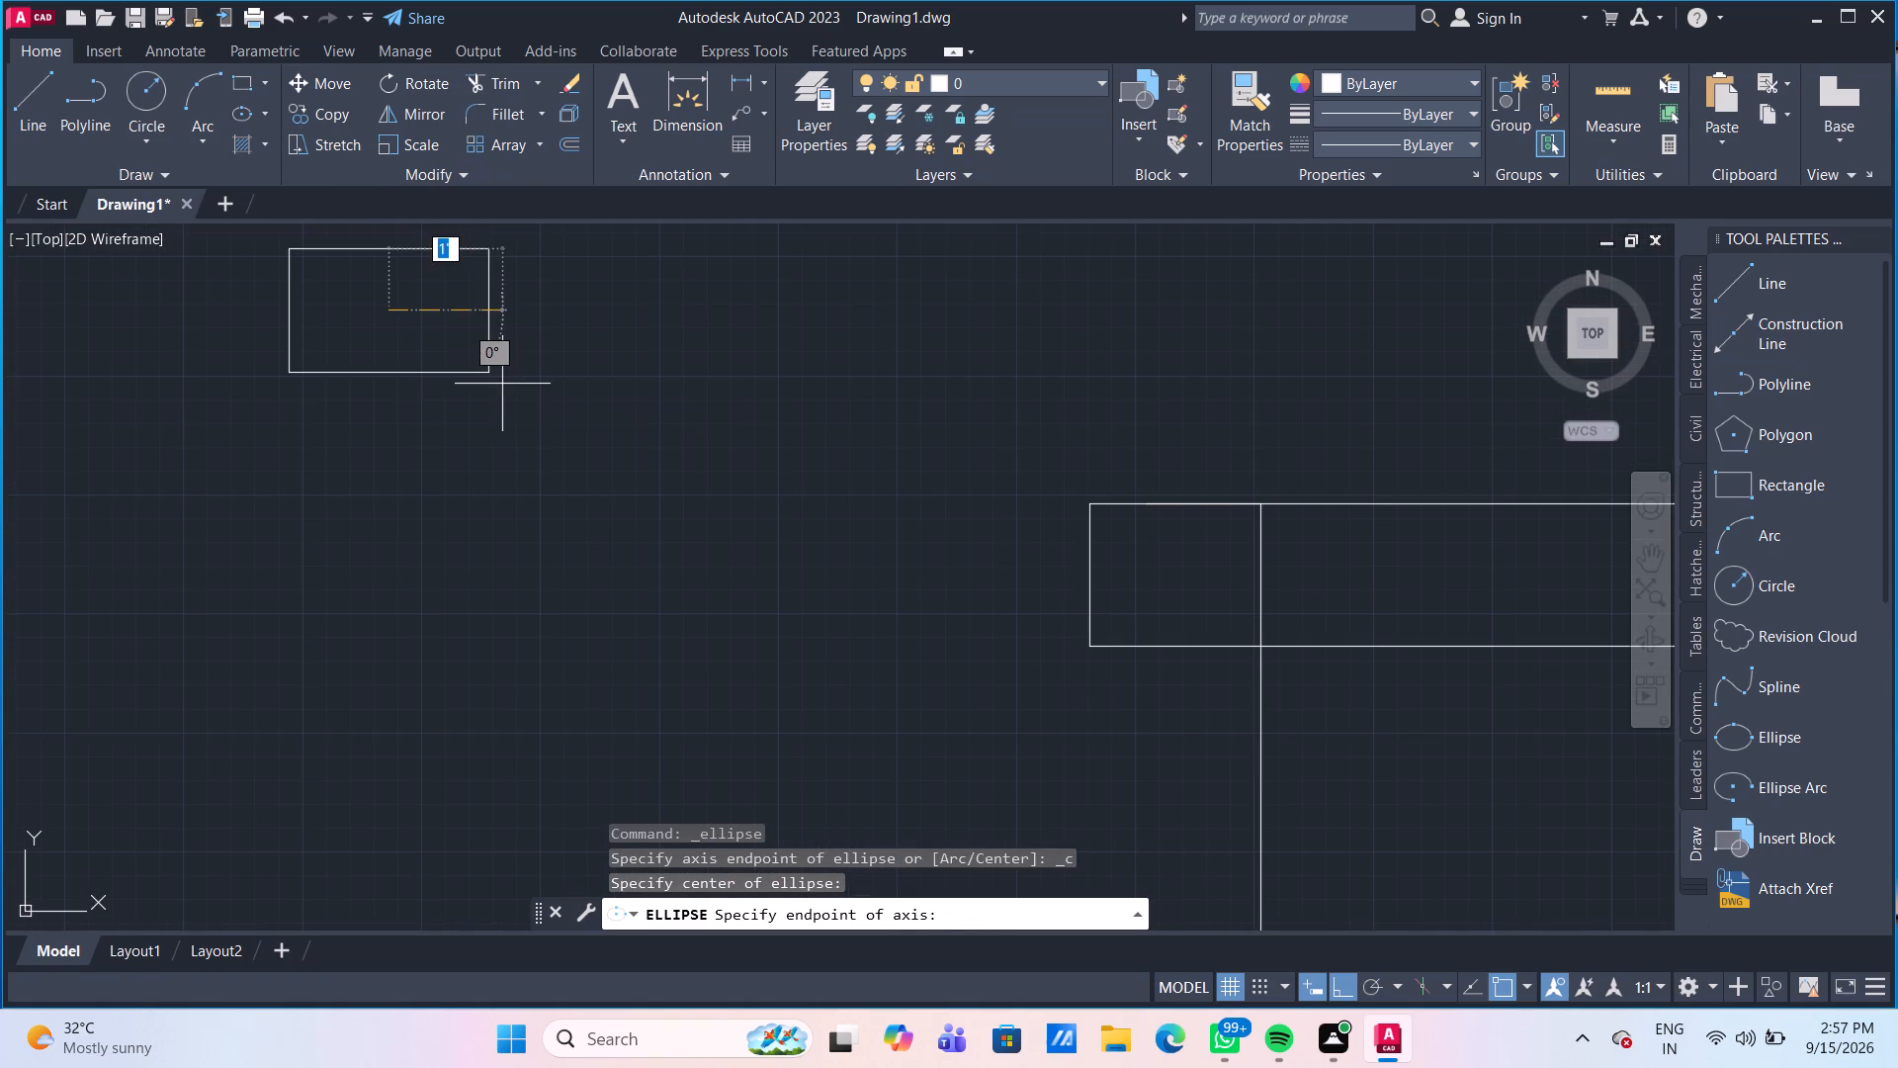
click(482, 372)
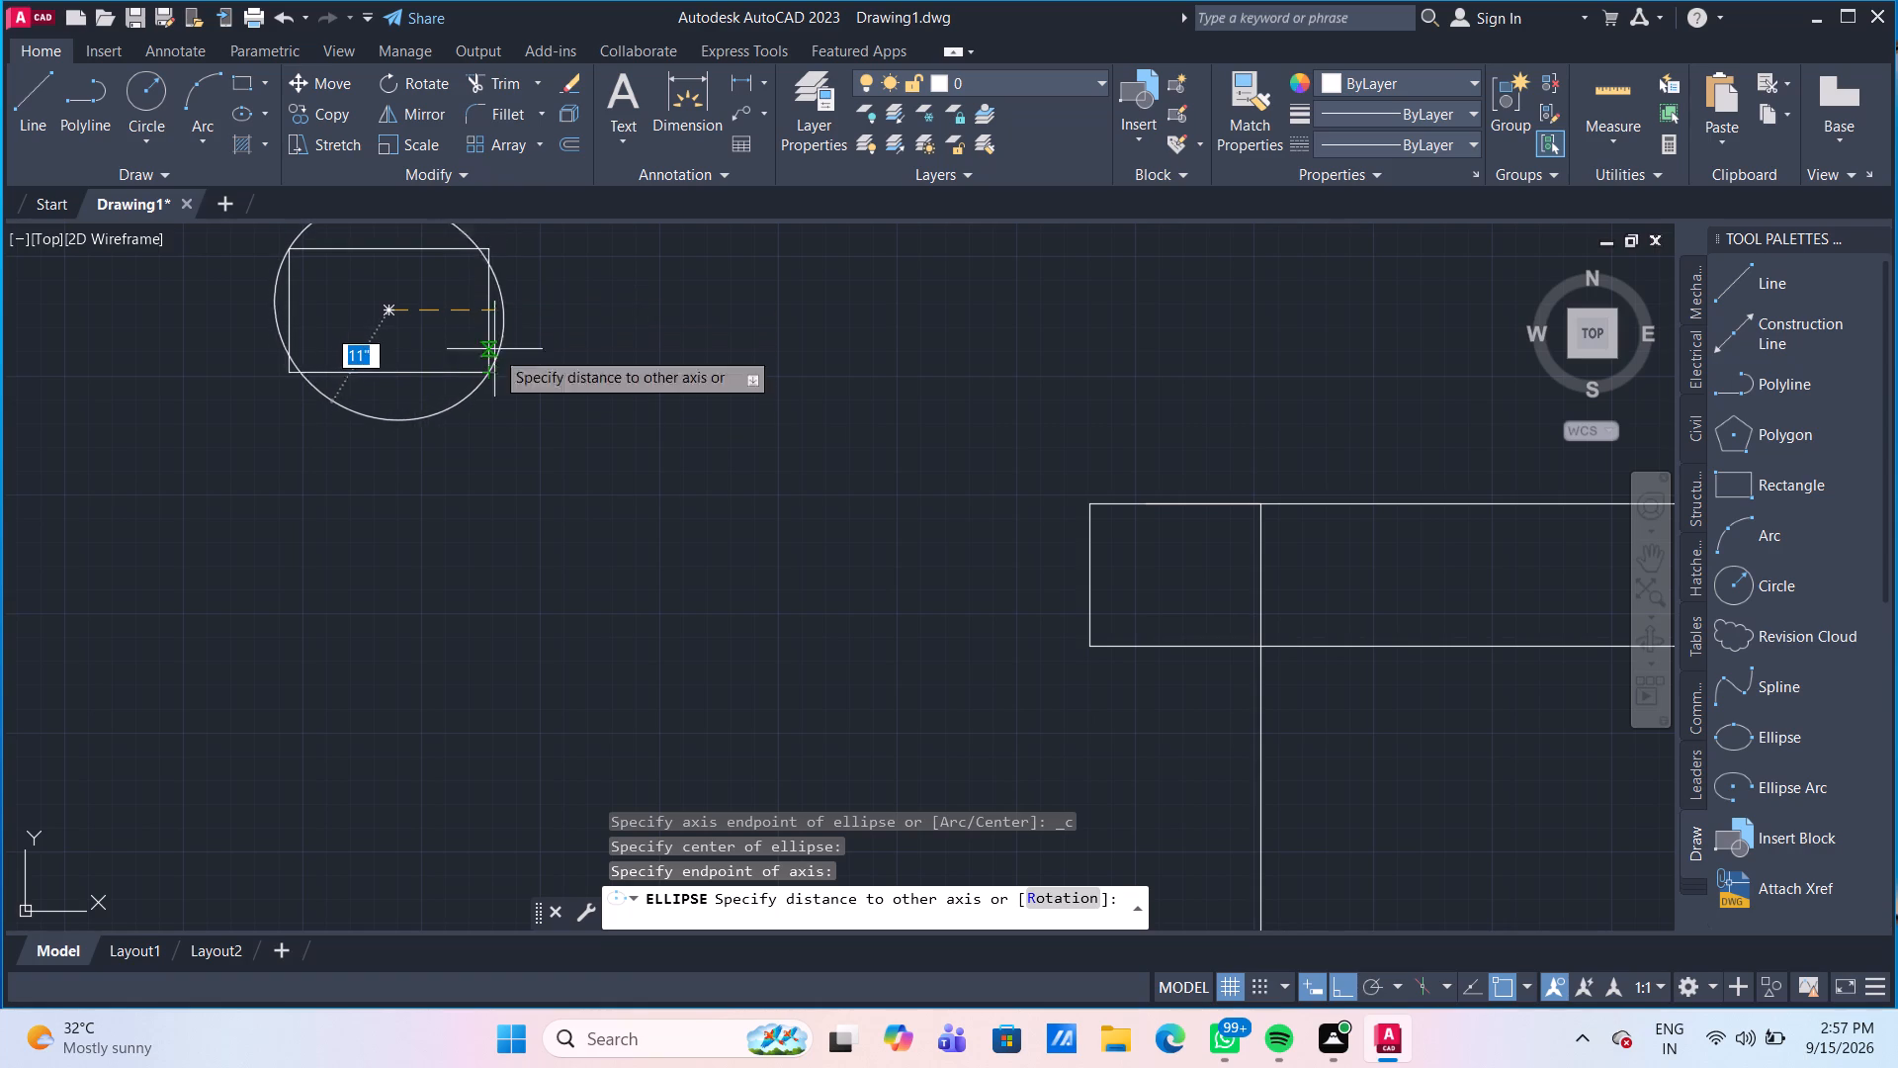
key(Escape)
Draw a start-end-direction arc between the top corners of the 1'9" by 1'1" rectangle, bulging upward as a semicircle.
middle_drag(518, 452, 561, 562)
scroll(511, 475, down, 1)
click(204, 81)
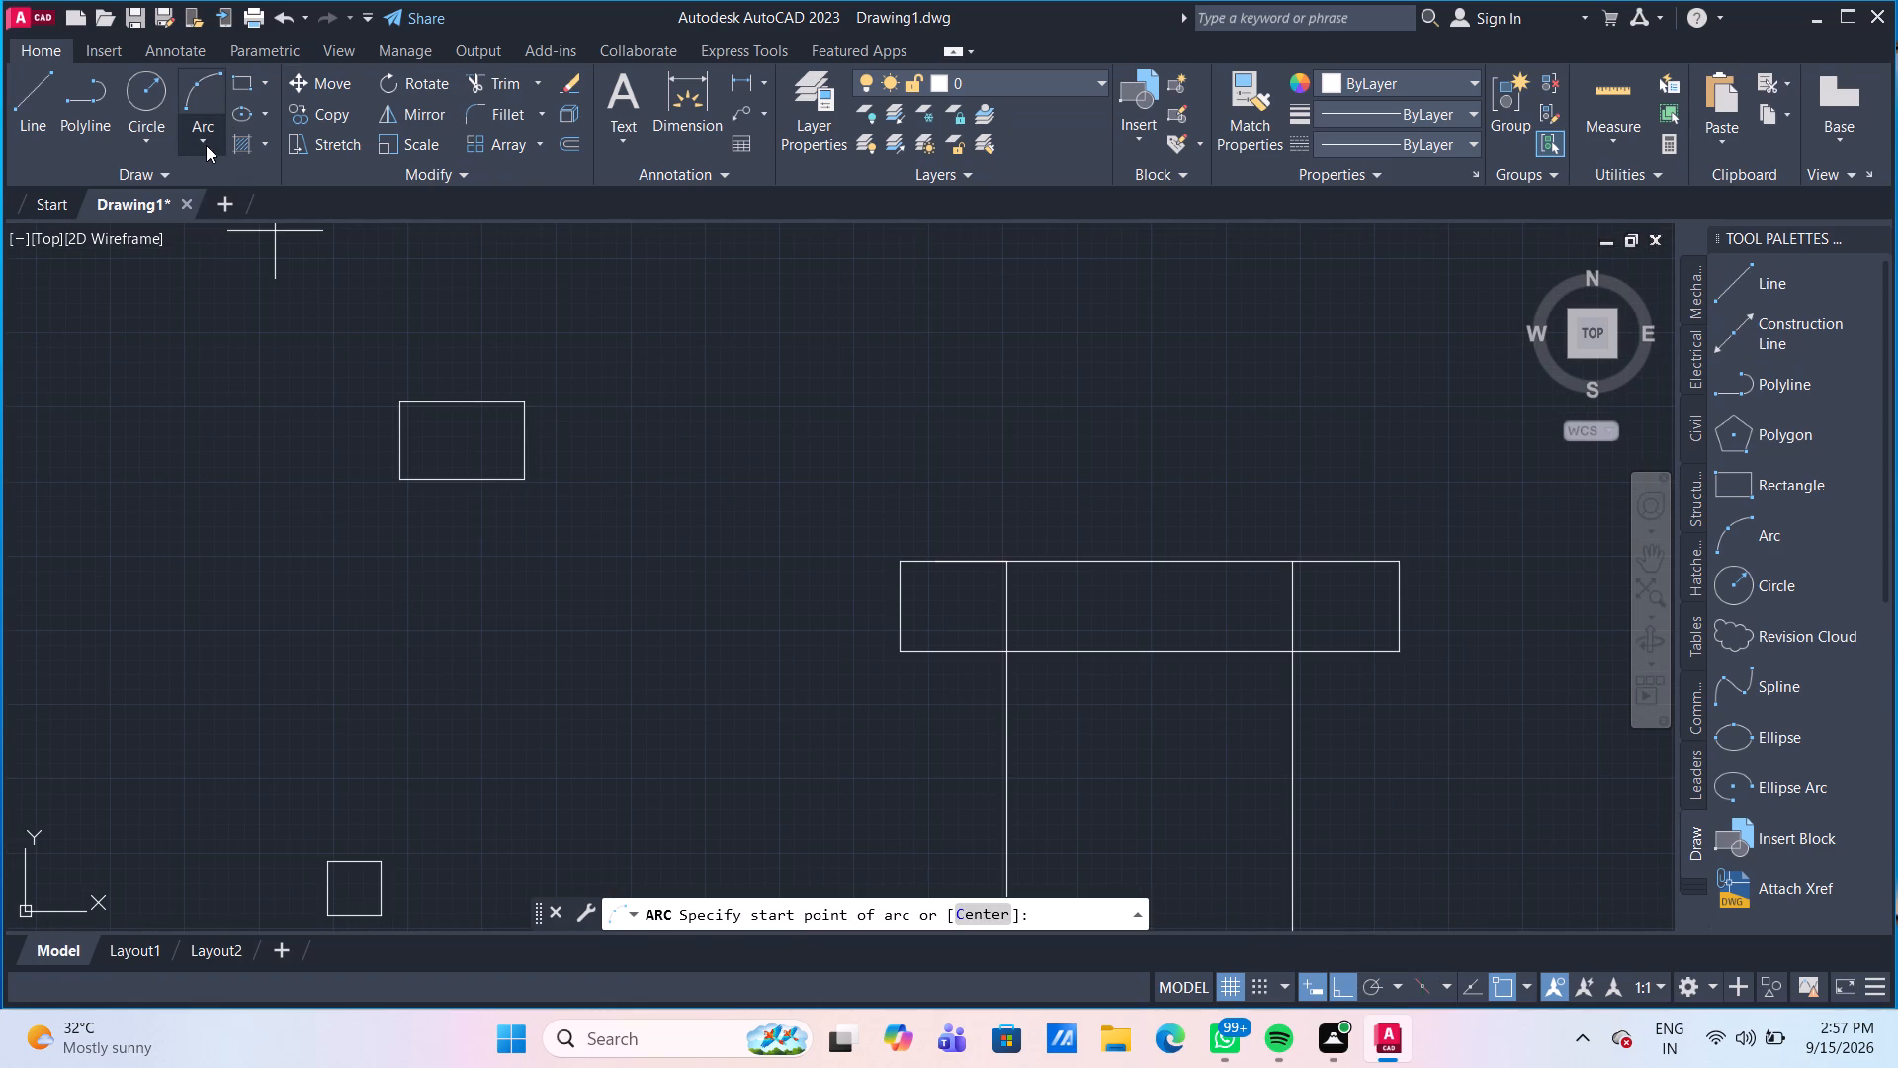
click(207, 148)
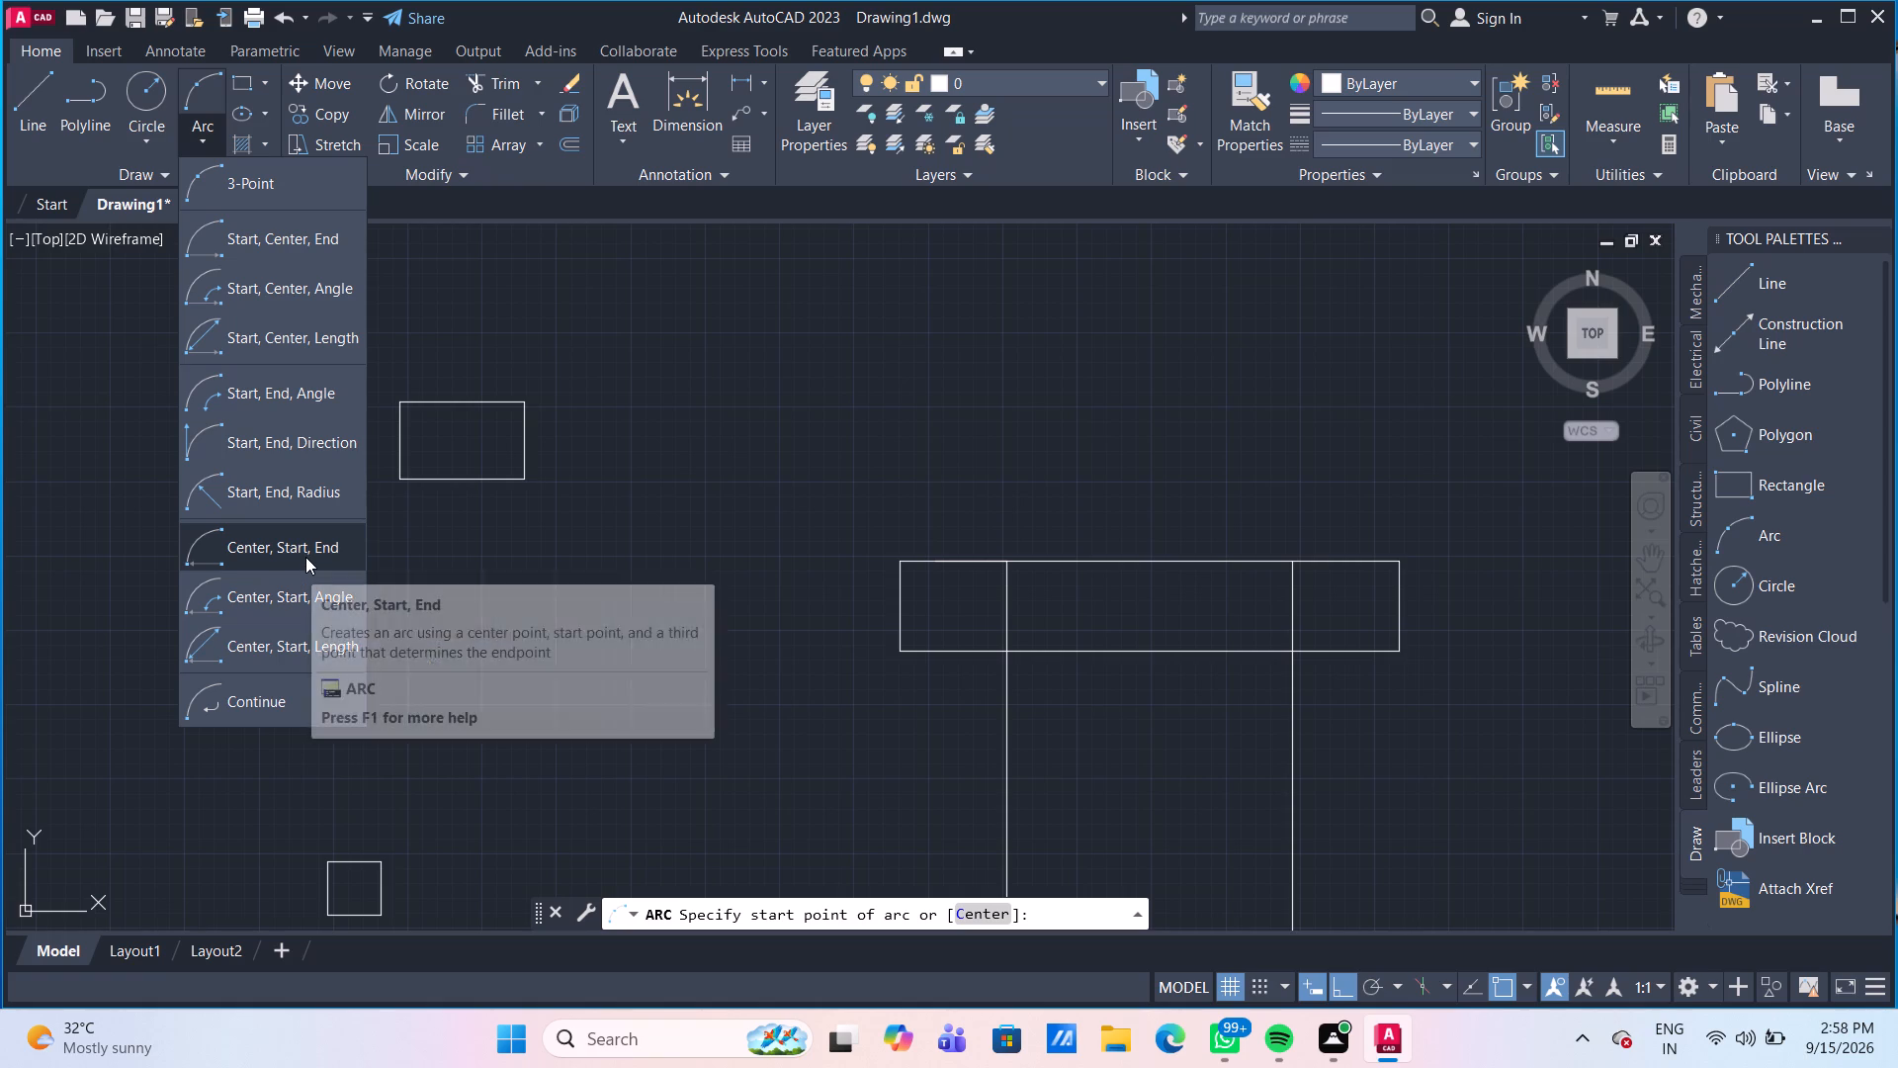
click(301, 446)
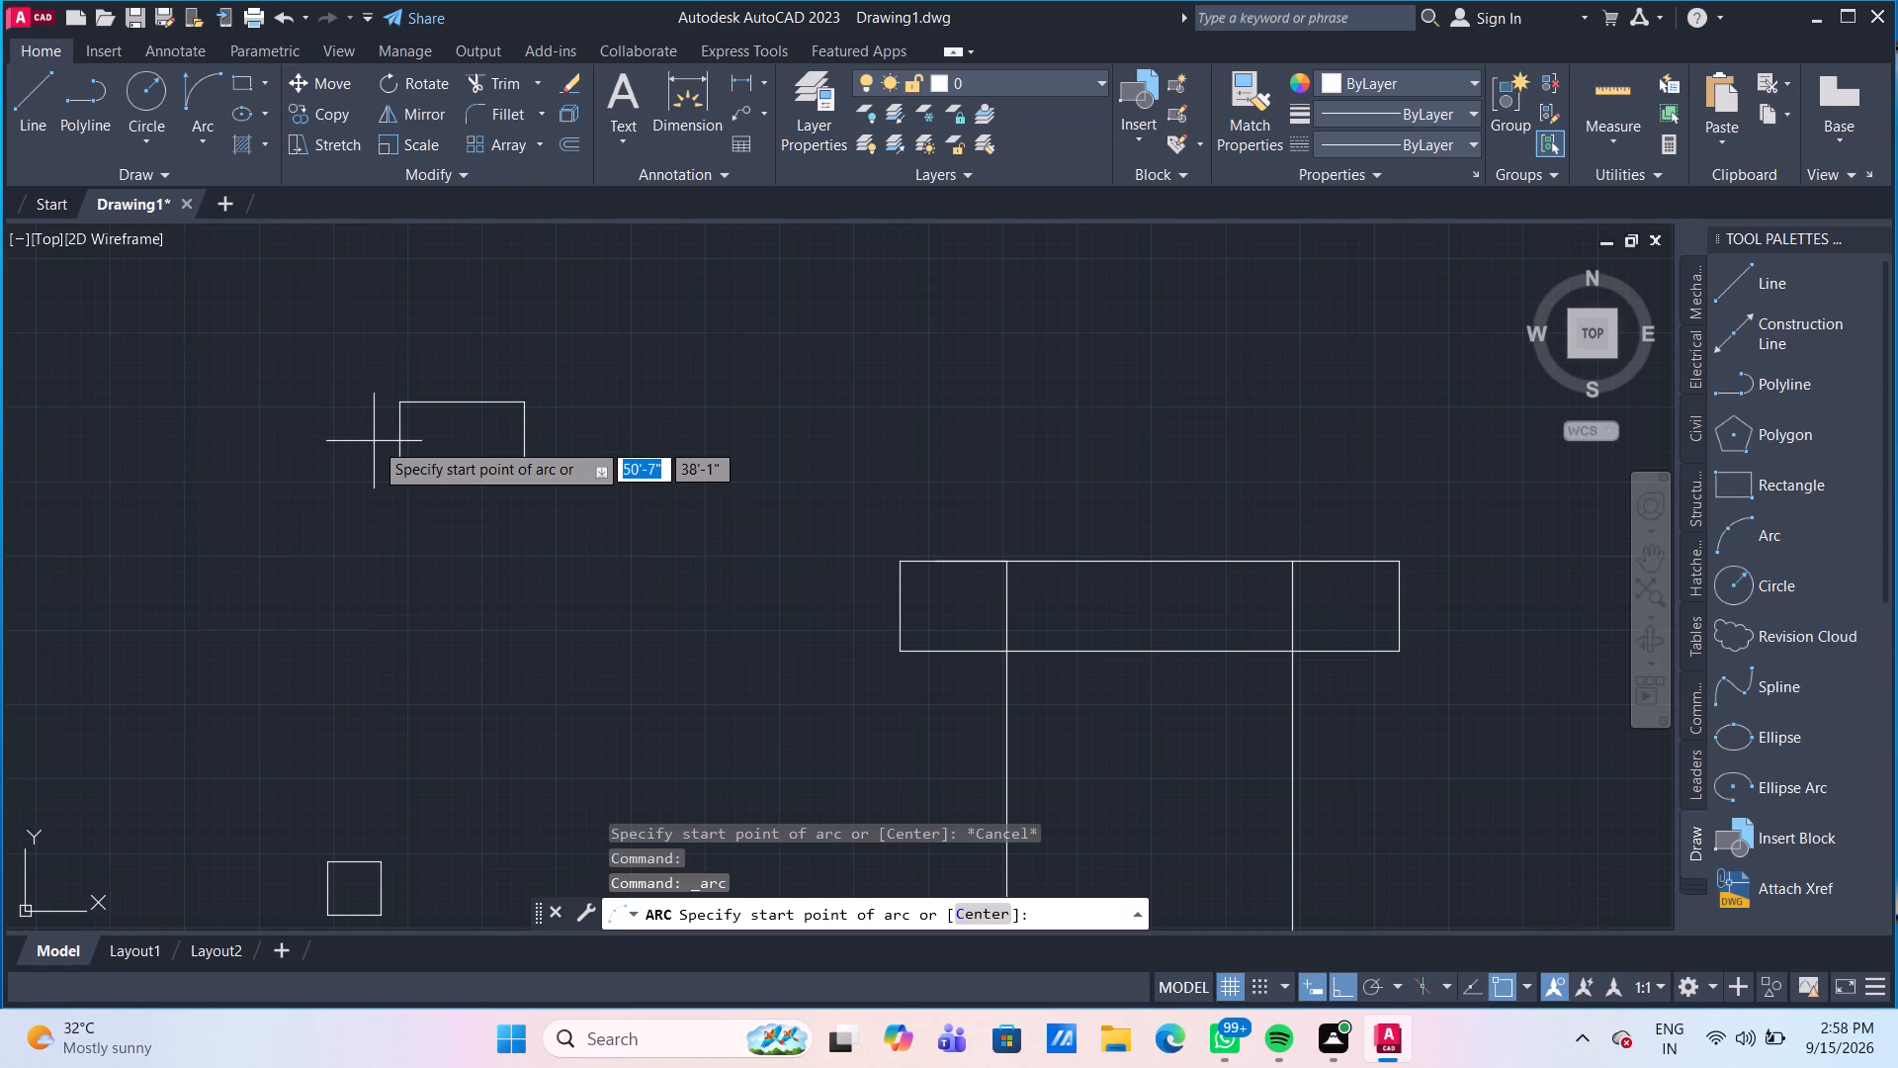
scroll(368, 400, up, 2)
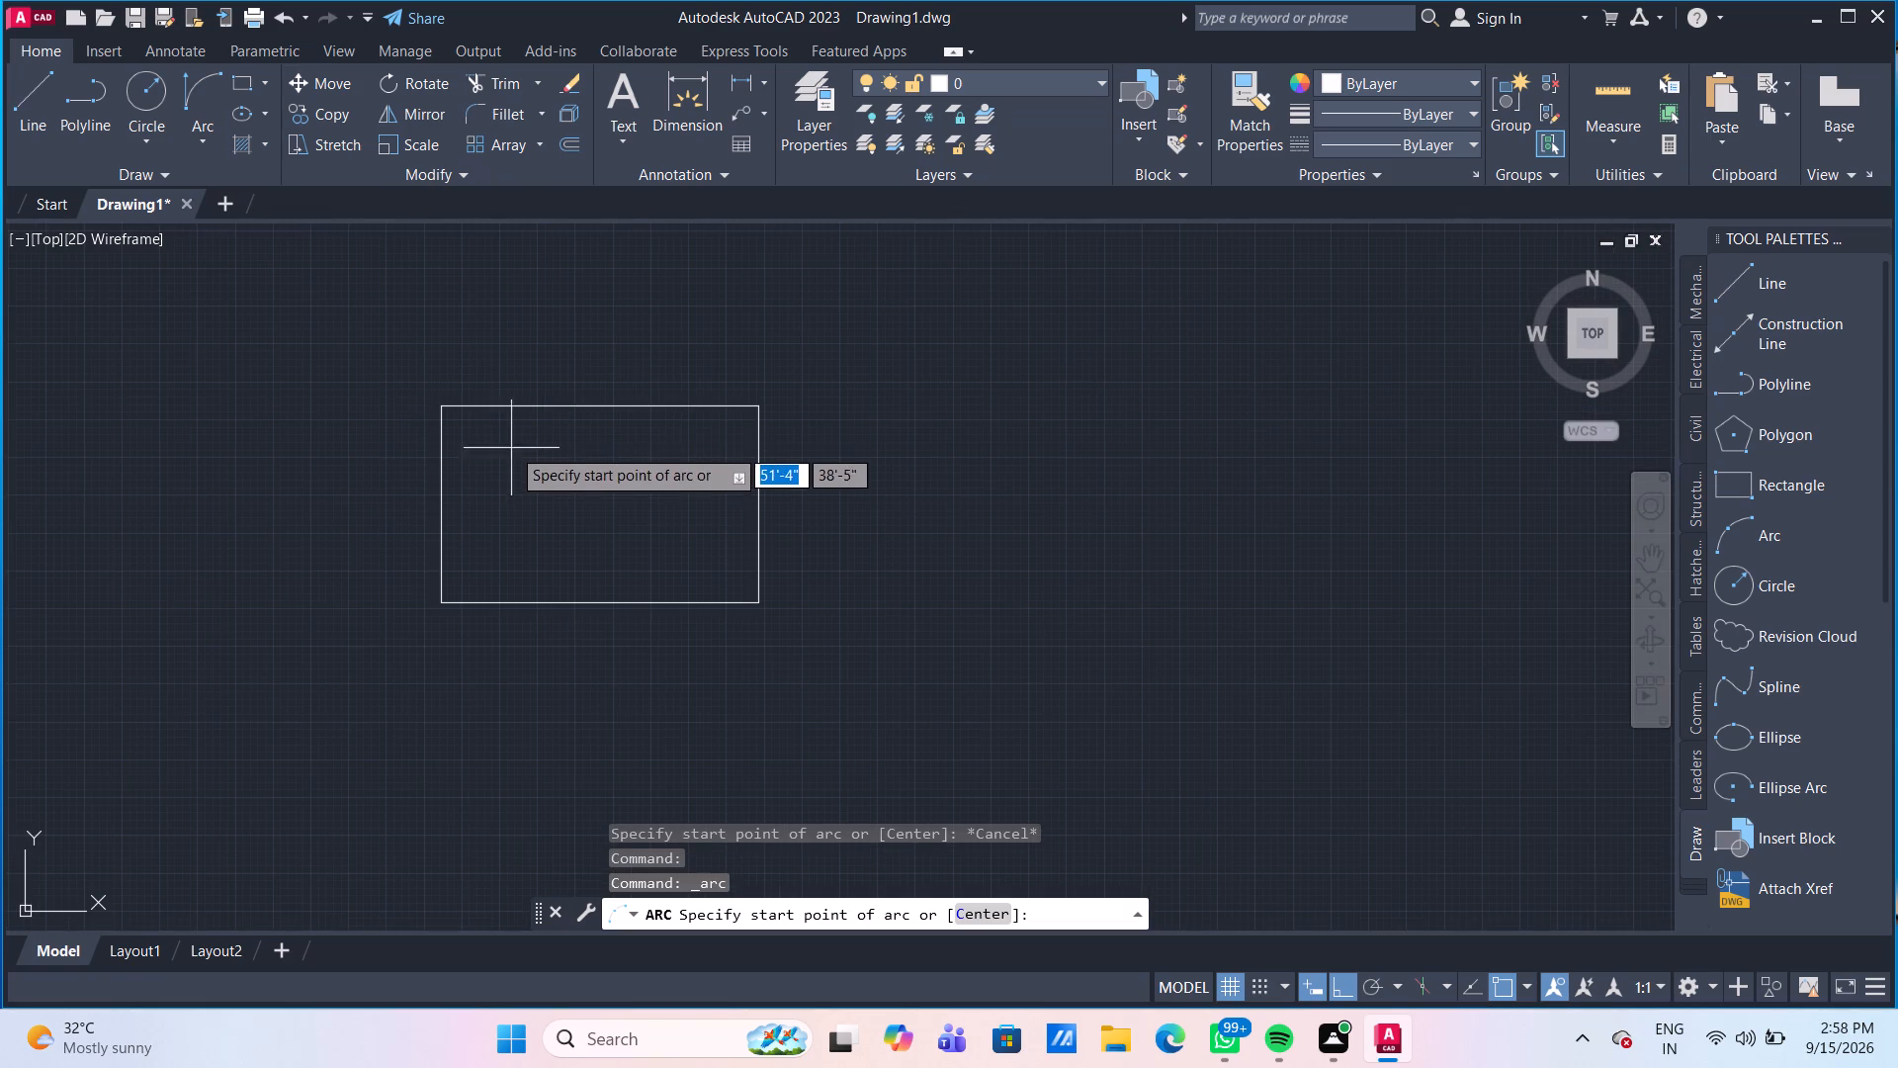
click(445, 409)
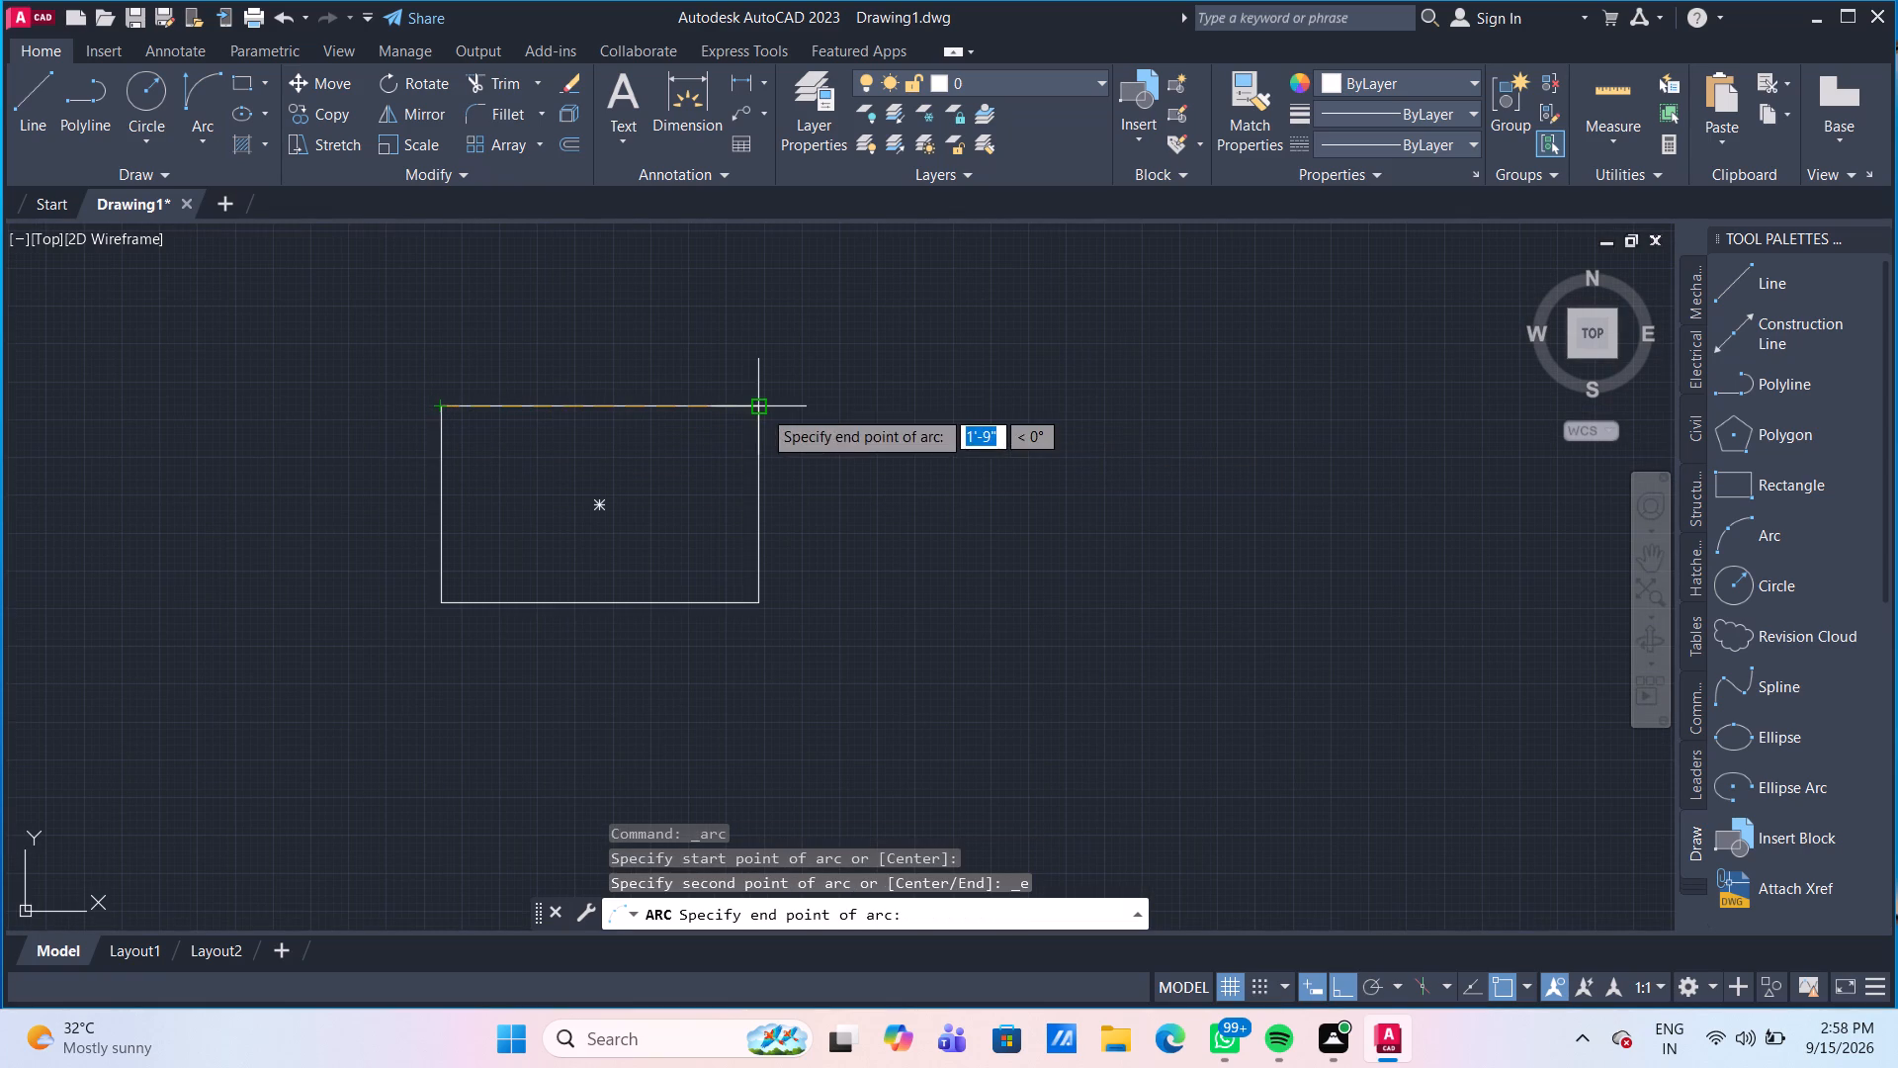
click(762, 408)
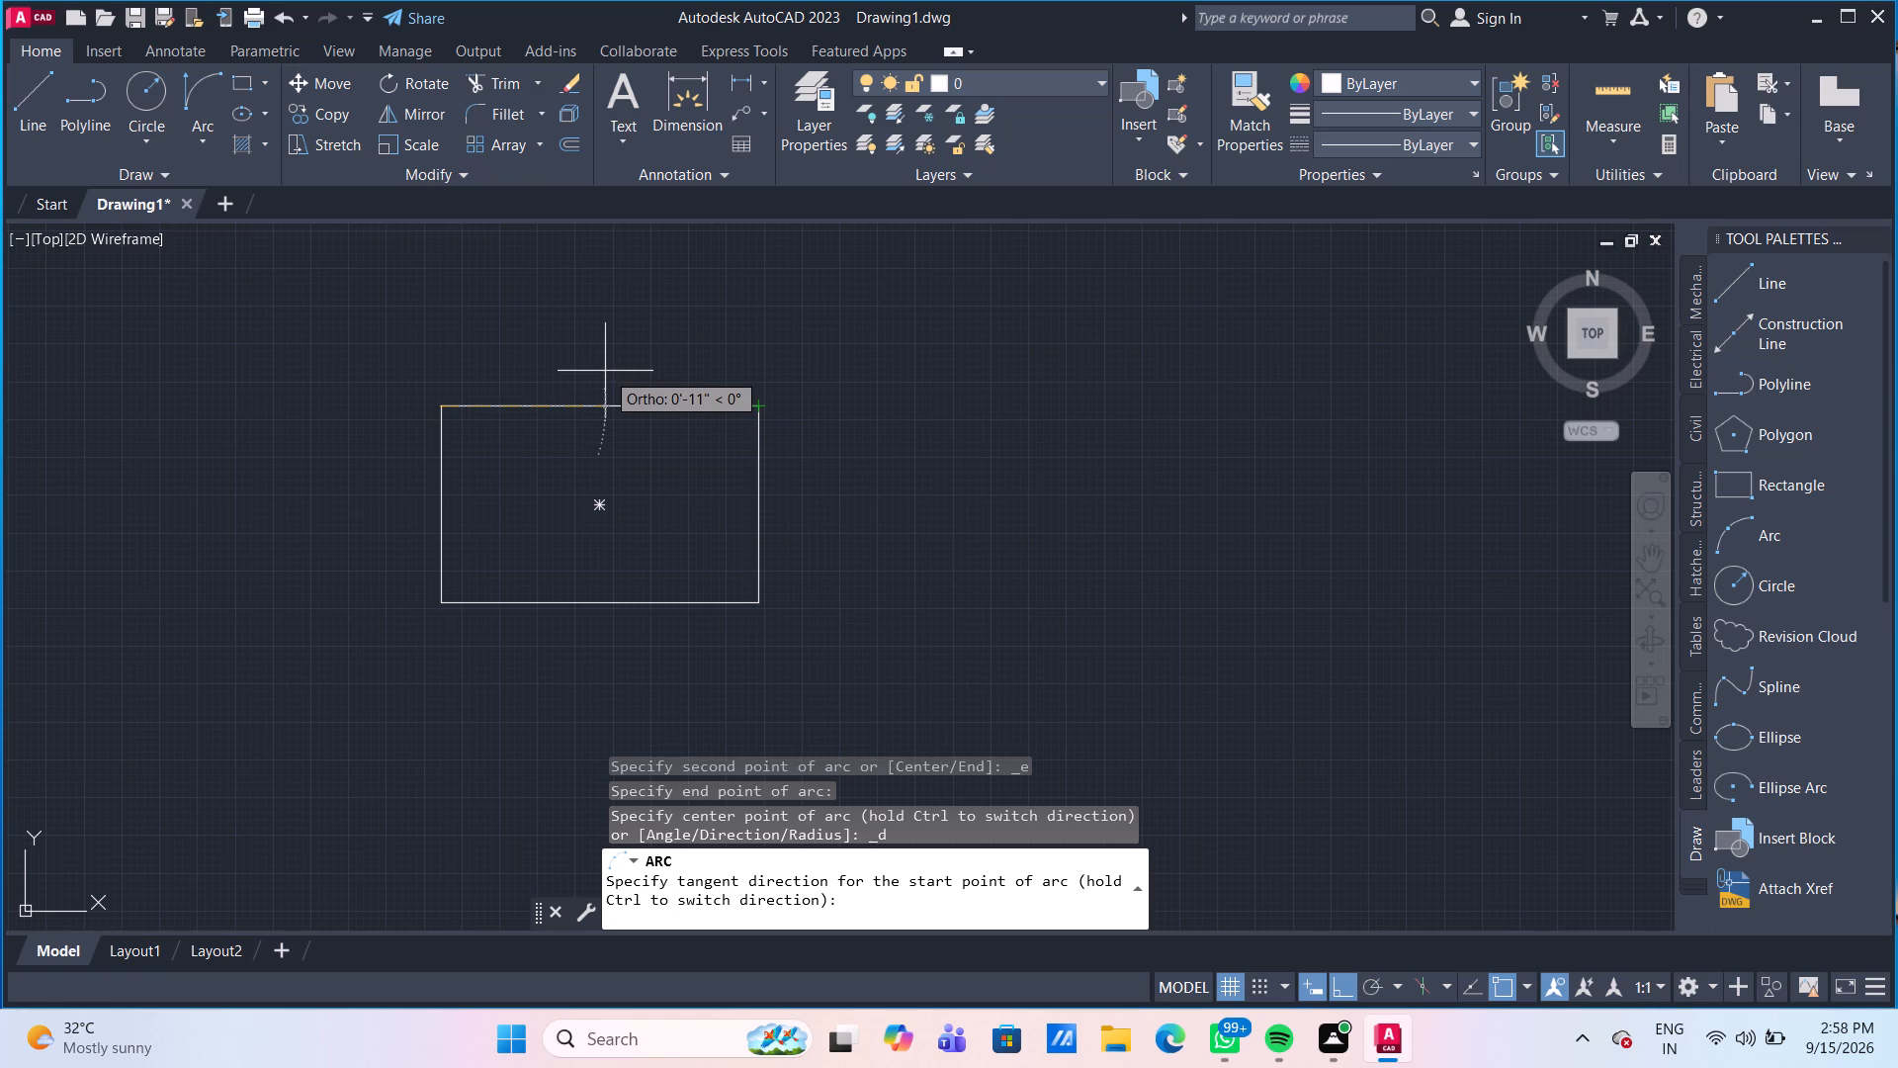
text(10)
key(Return)
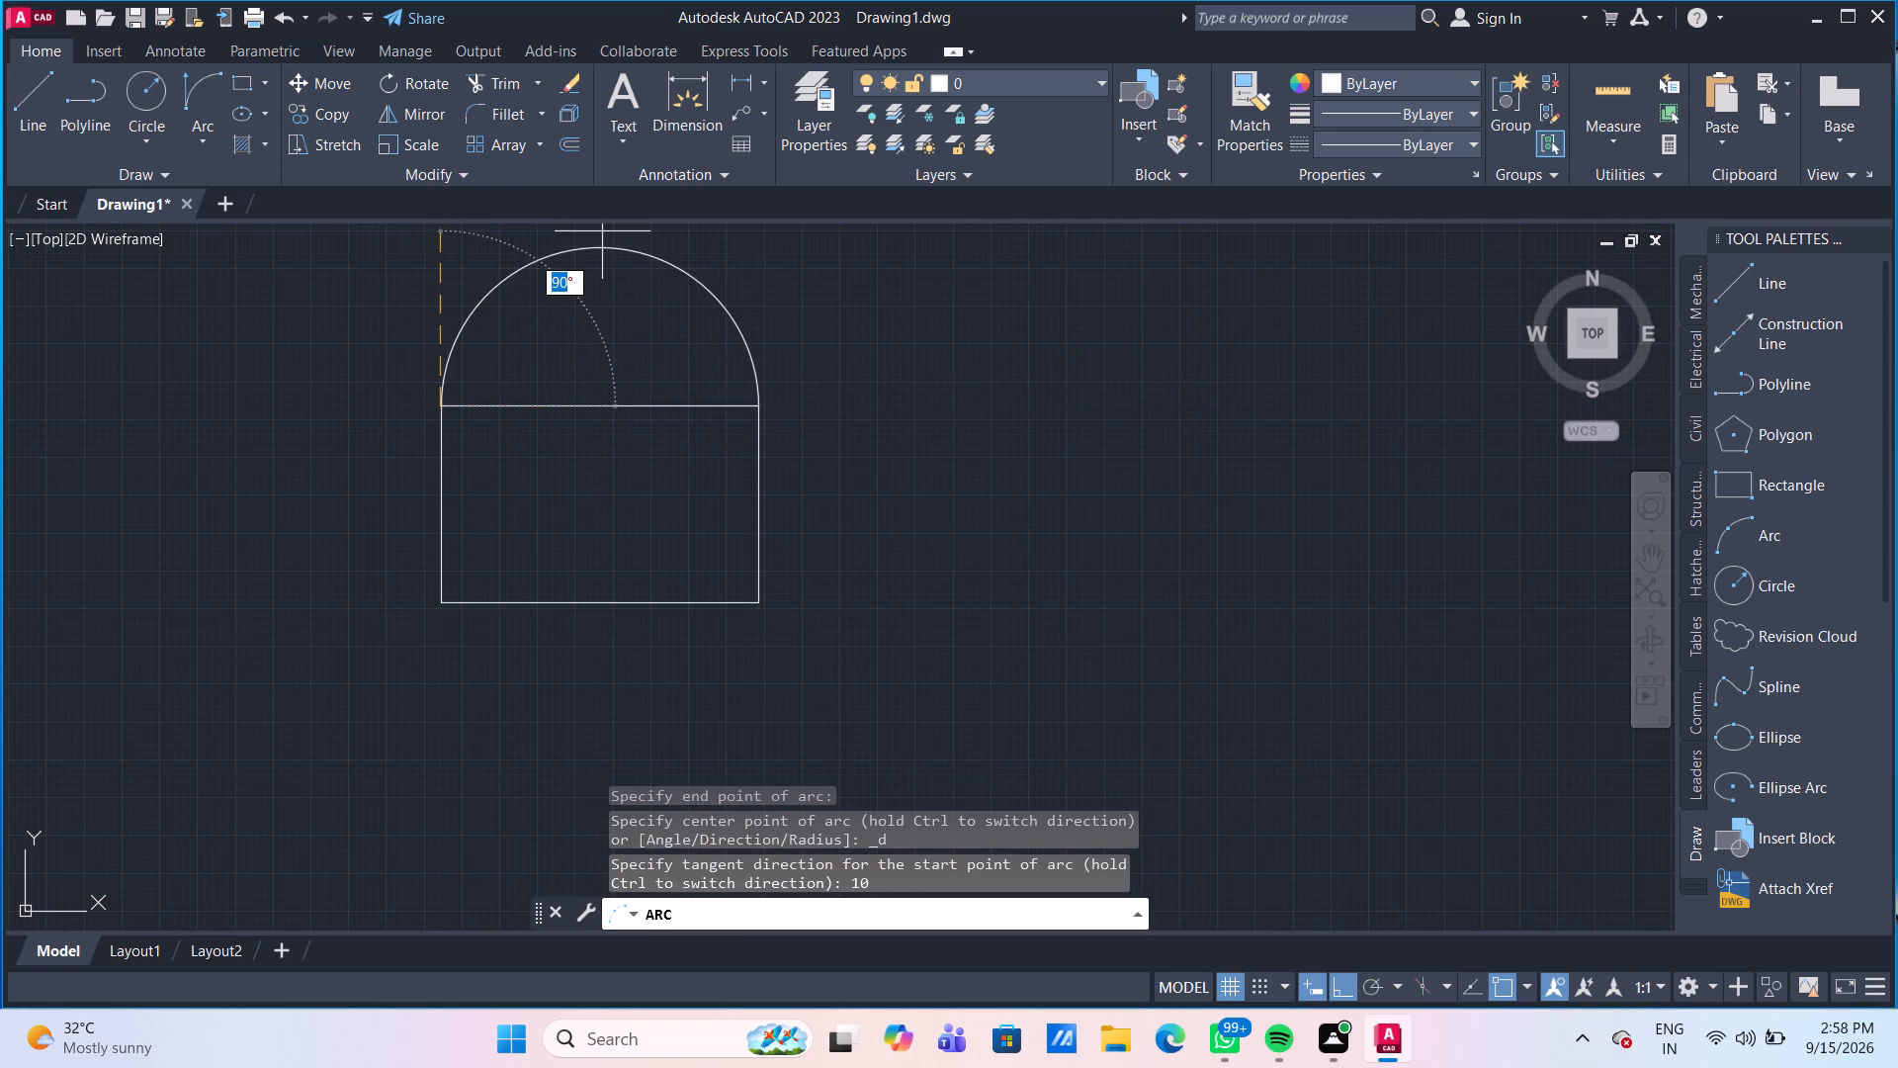
click(602, 231)
Flatten the arc by stretching its midpoint down toward the rectangle's top edge, giving a radius of about 3'5".
click(601, 248)
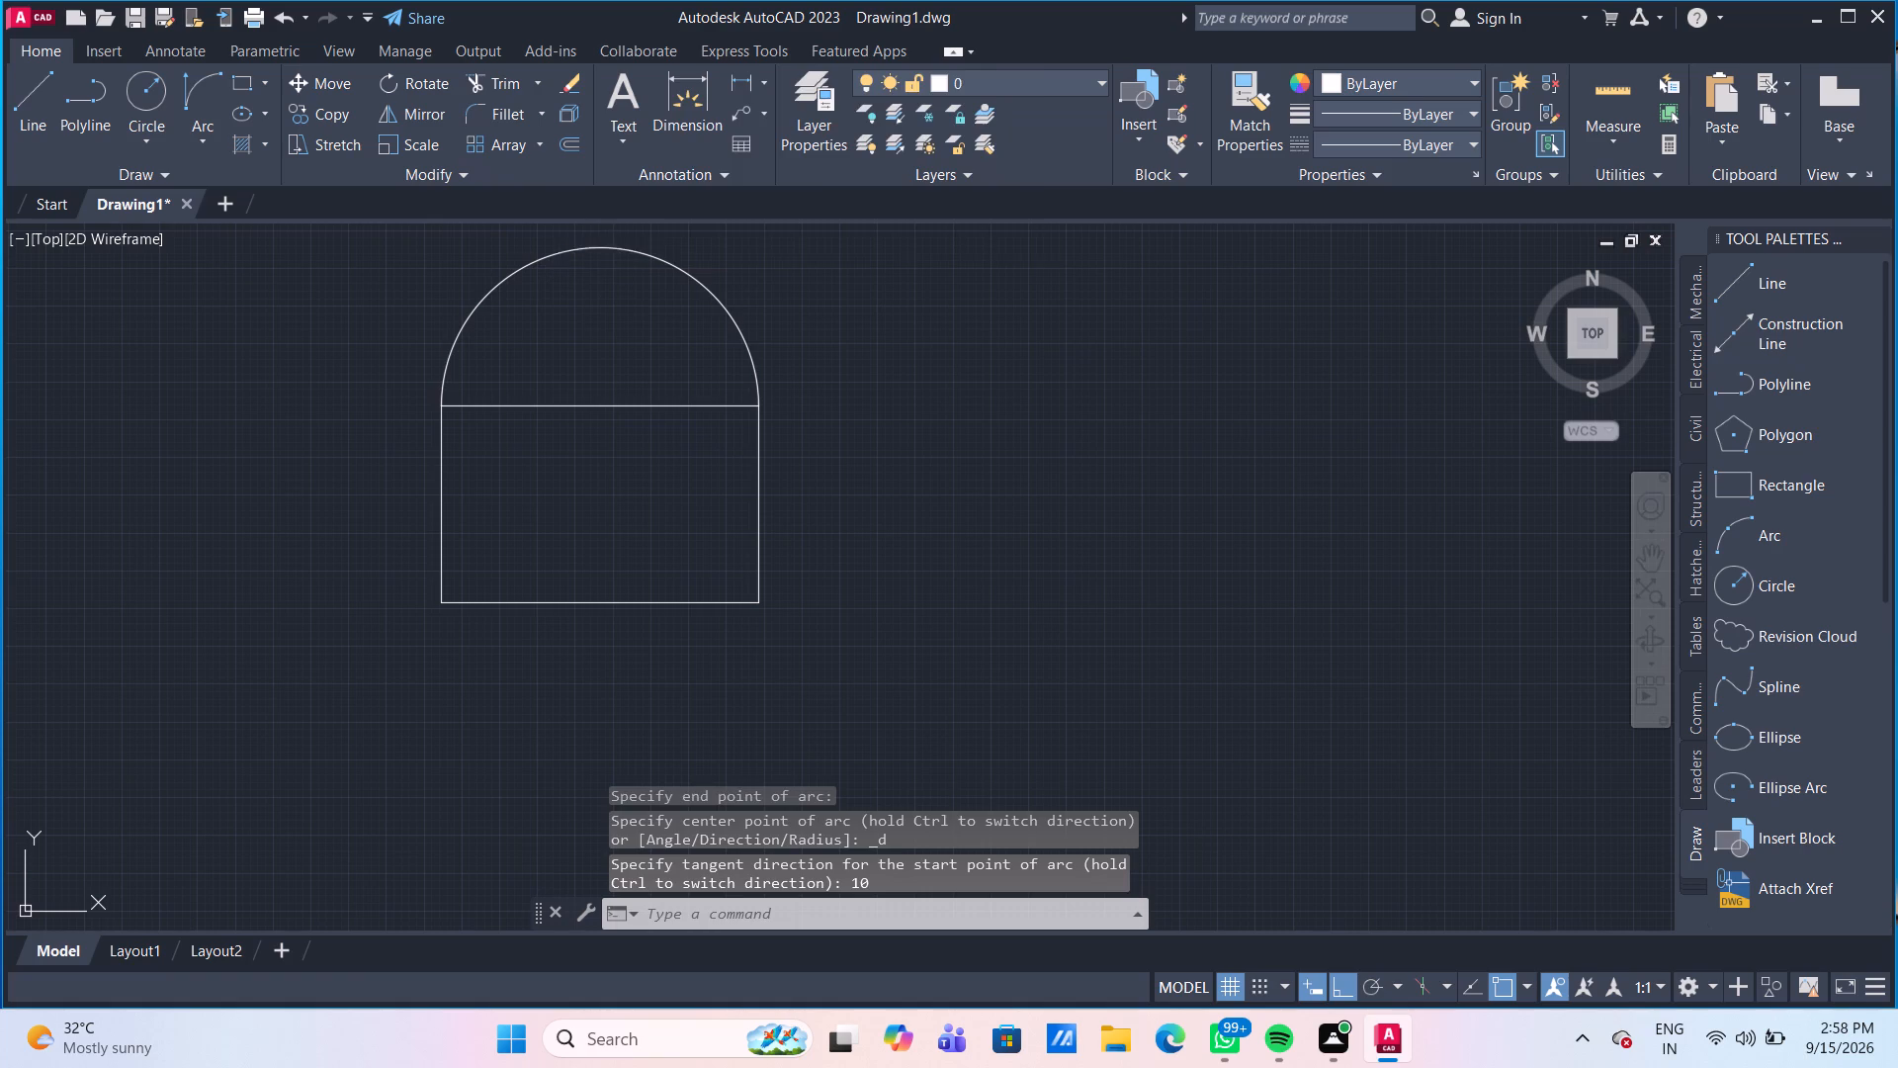
click(602, 251)
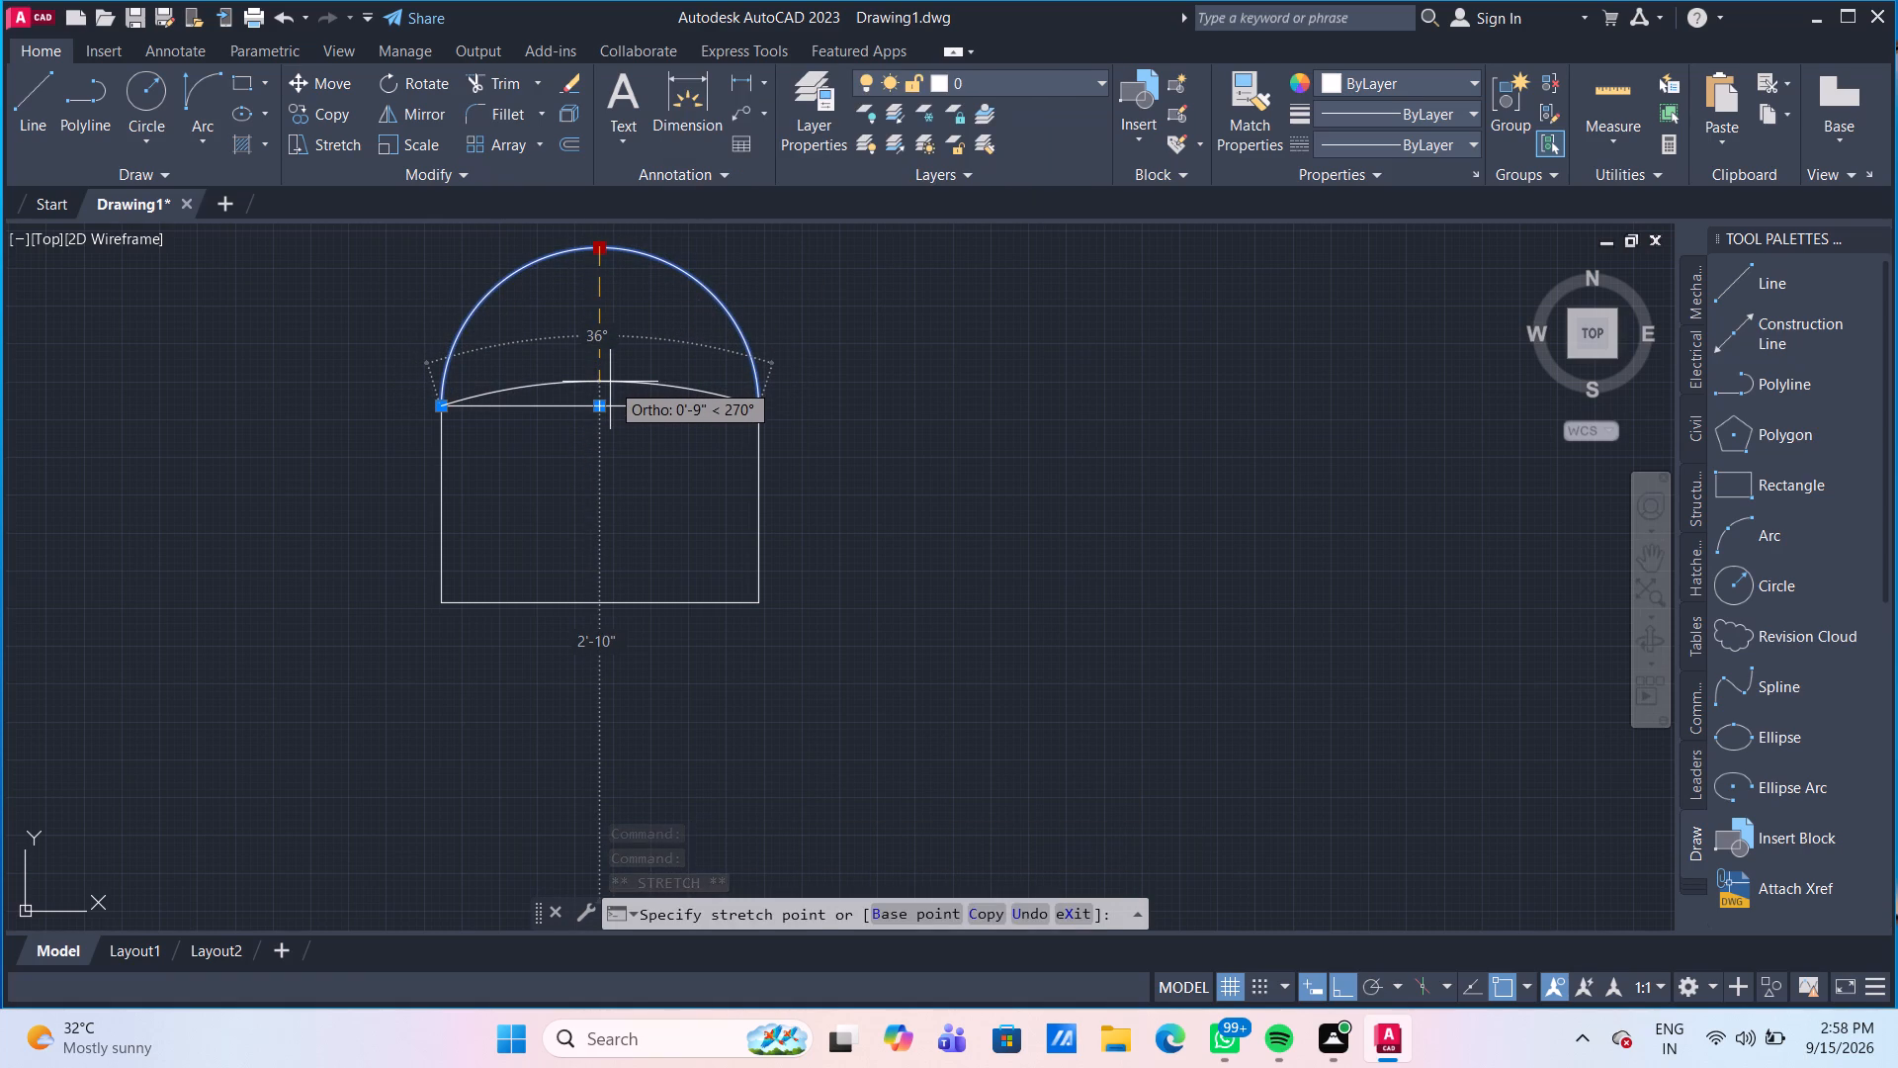
click(610, 386)
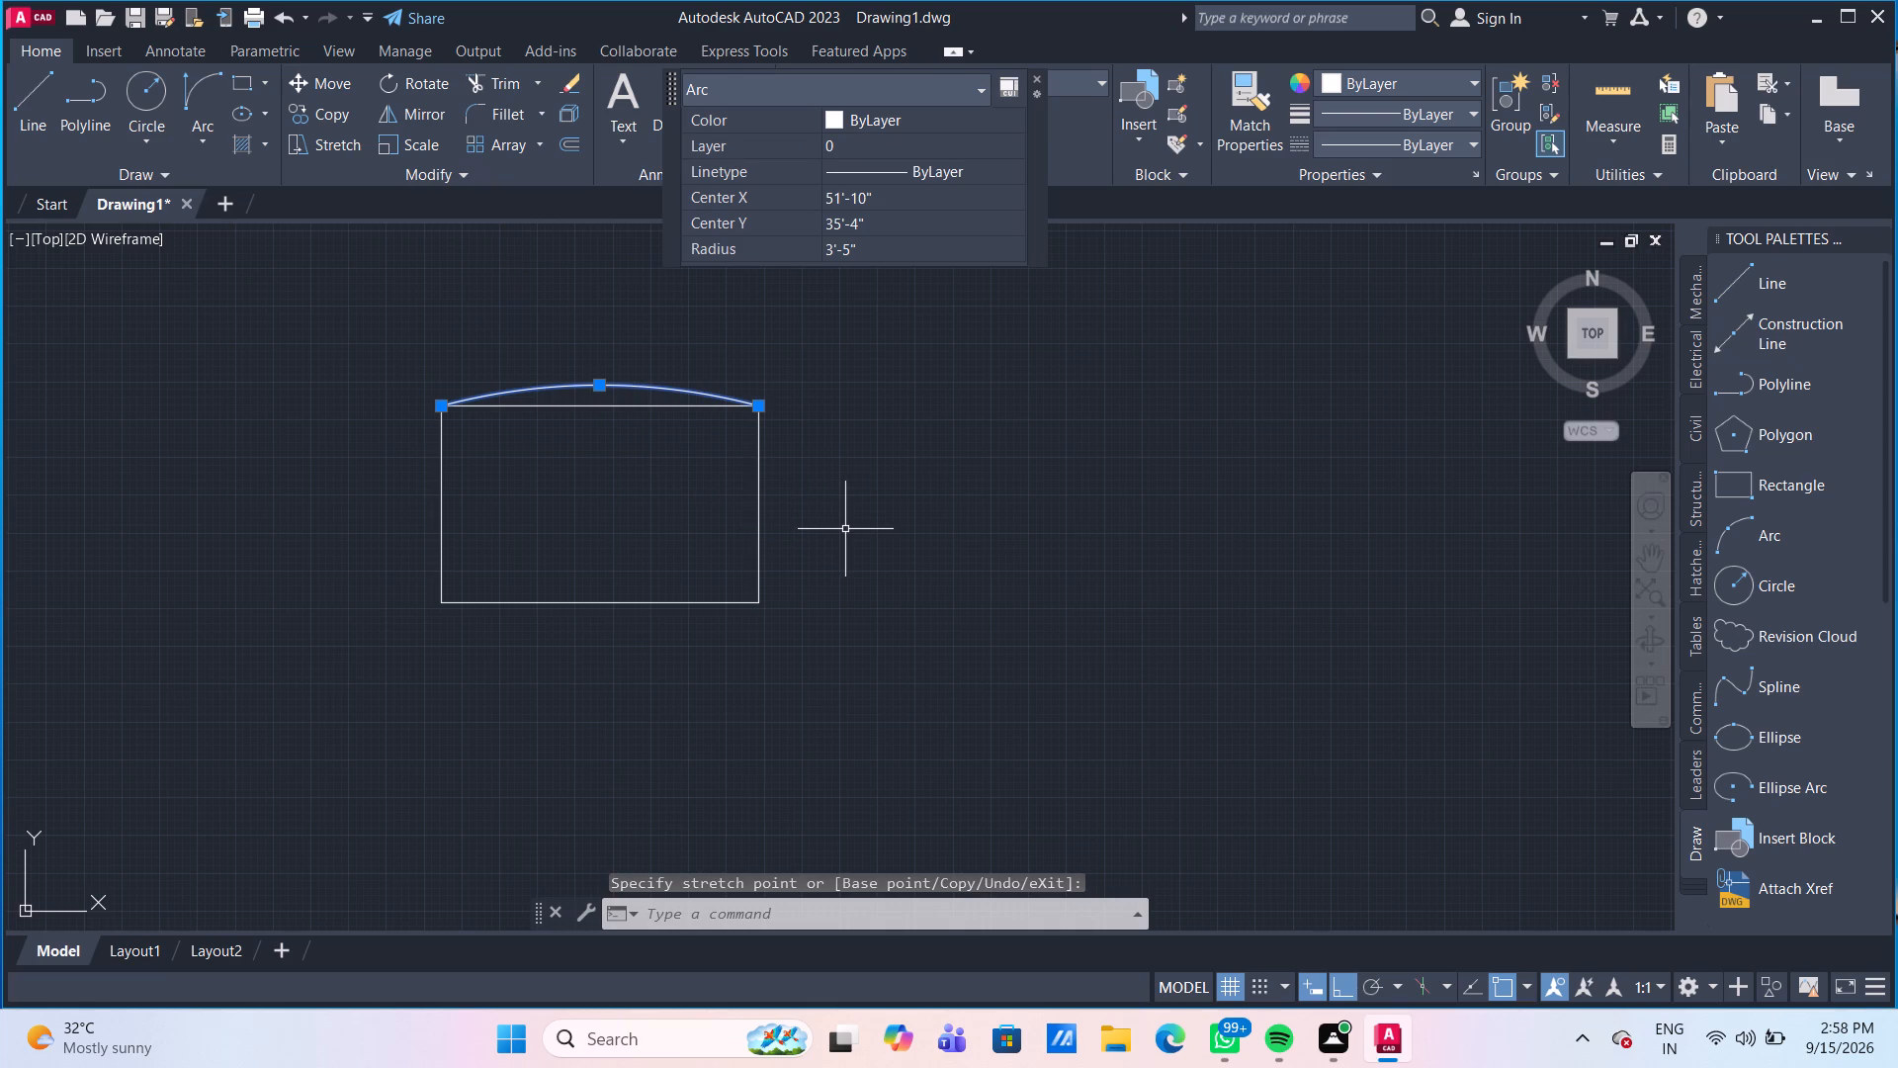
key(Escape)
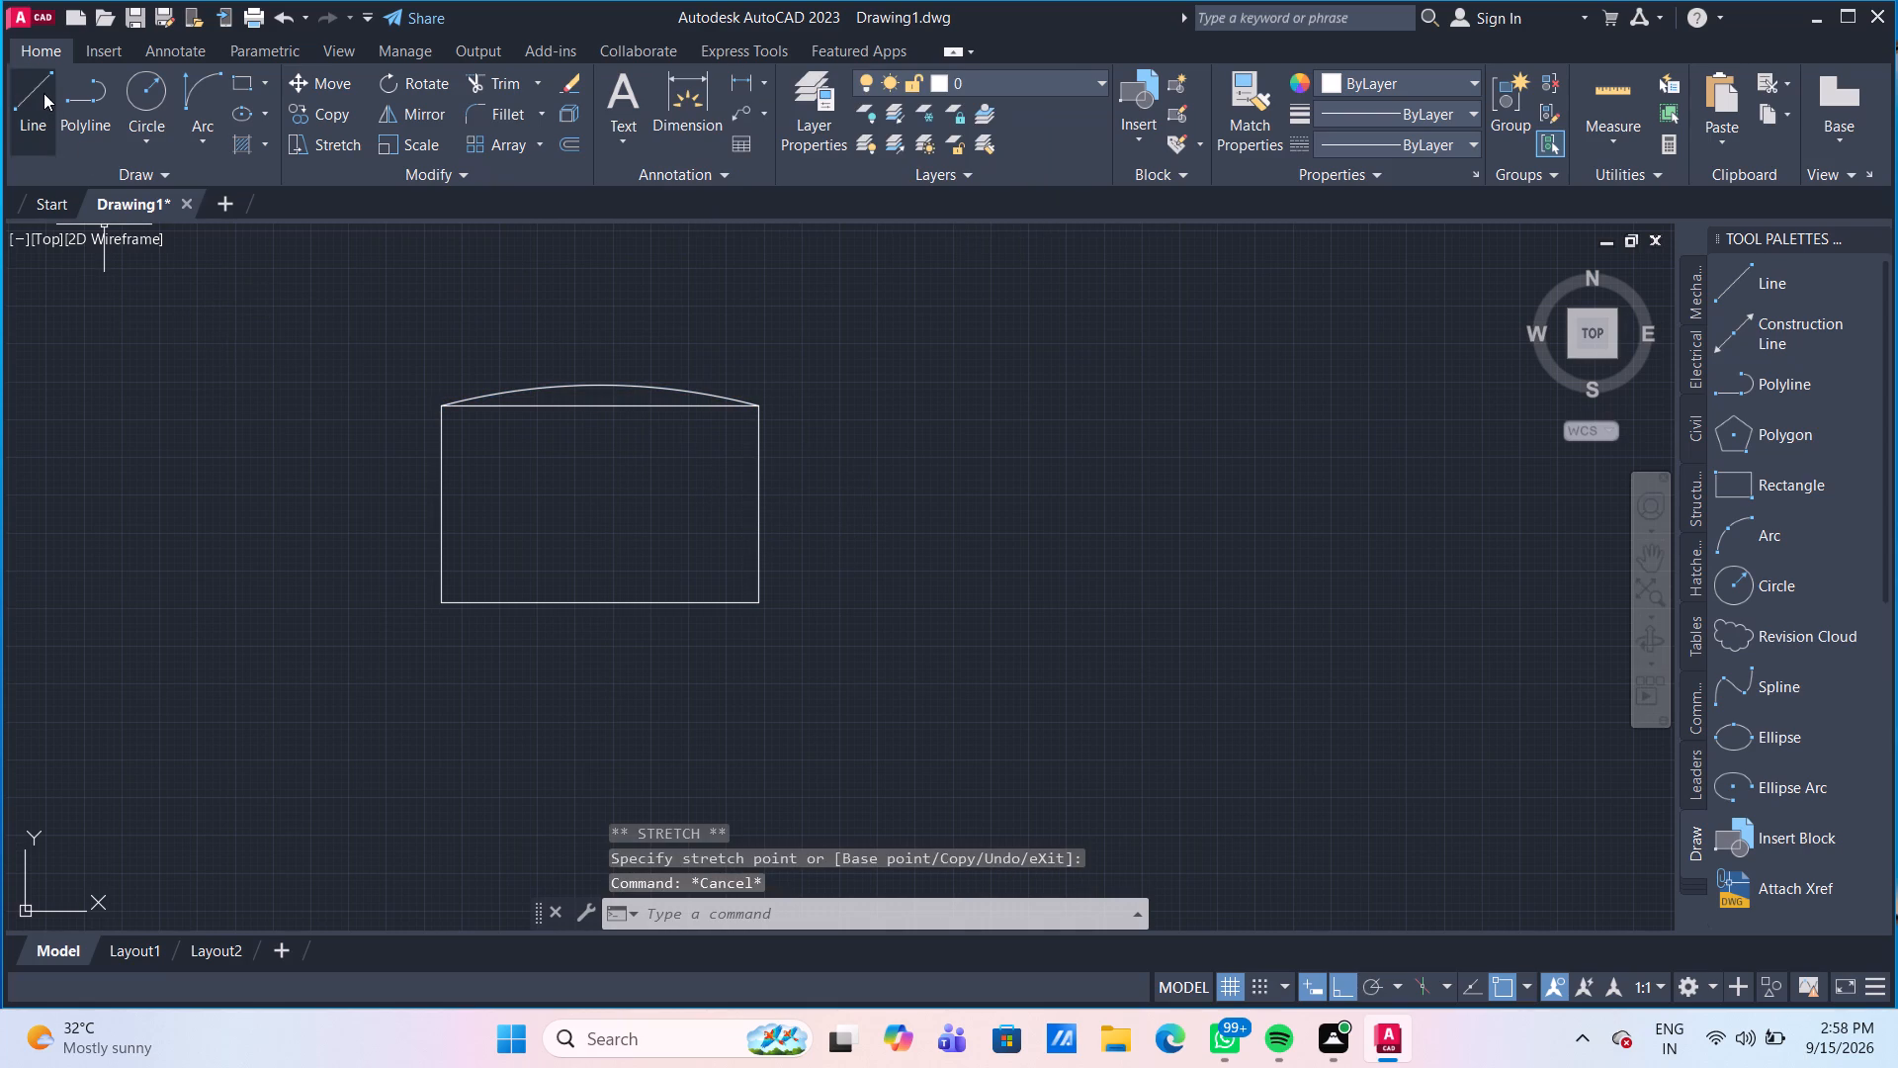
Offset the 1'9" by 1'1" rectangle outward by 1".
click(43, 93)
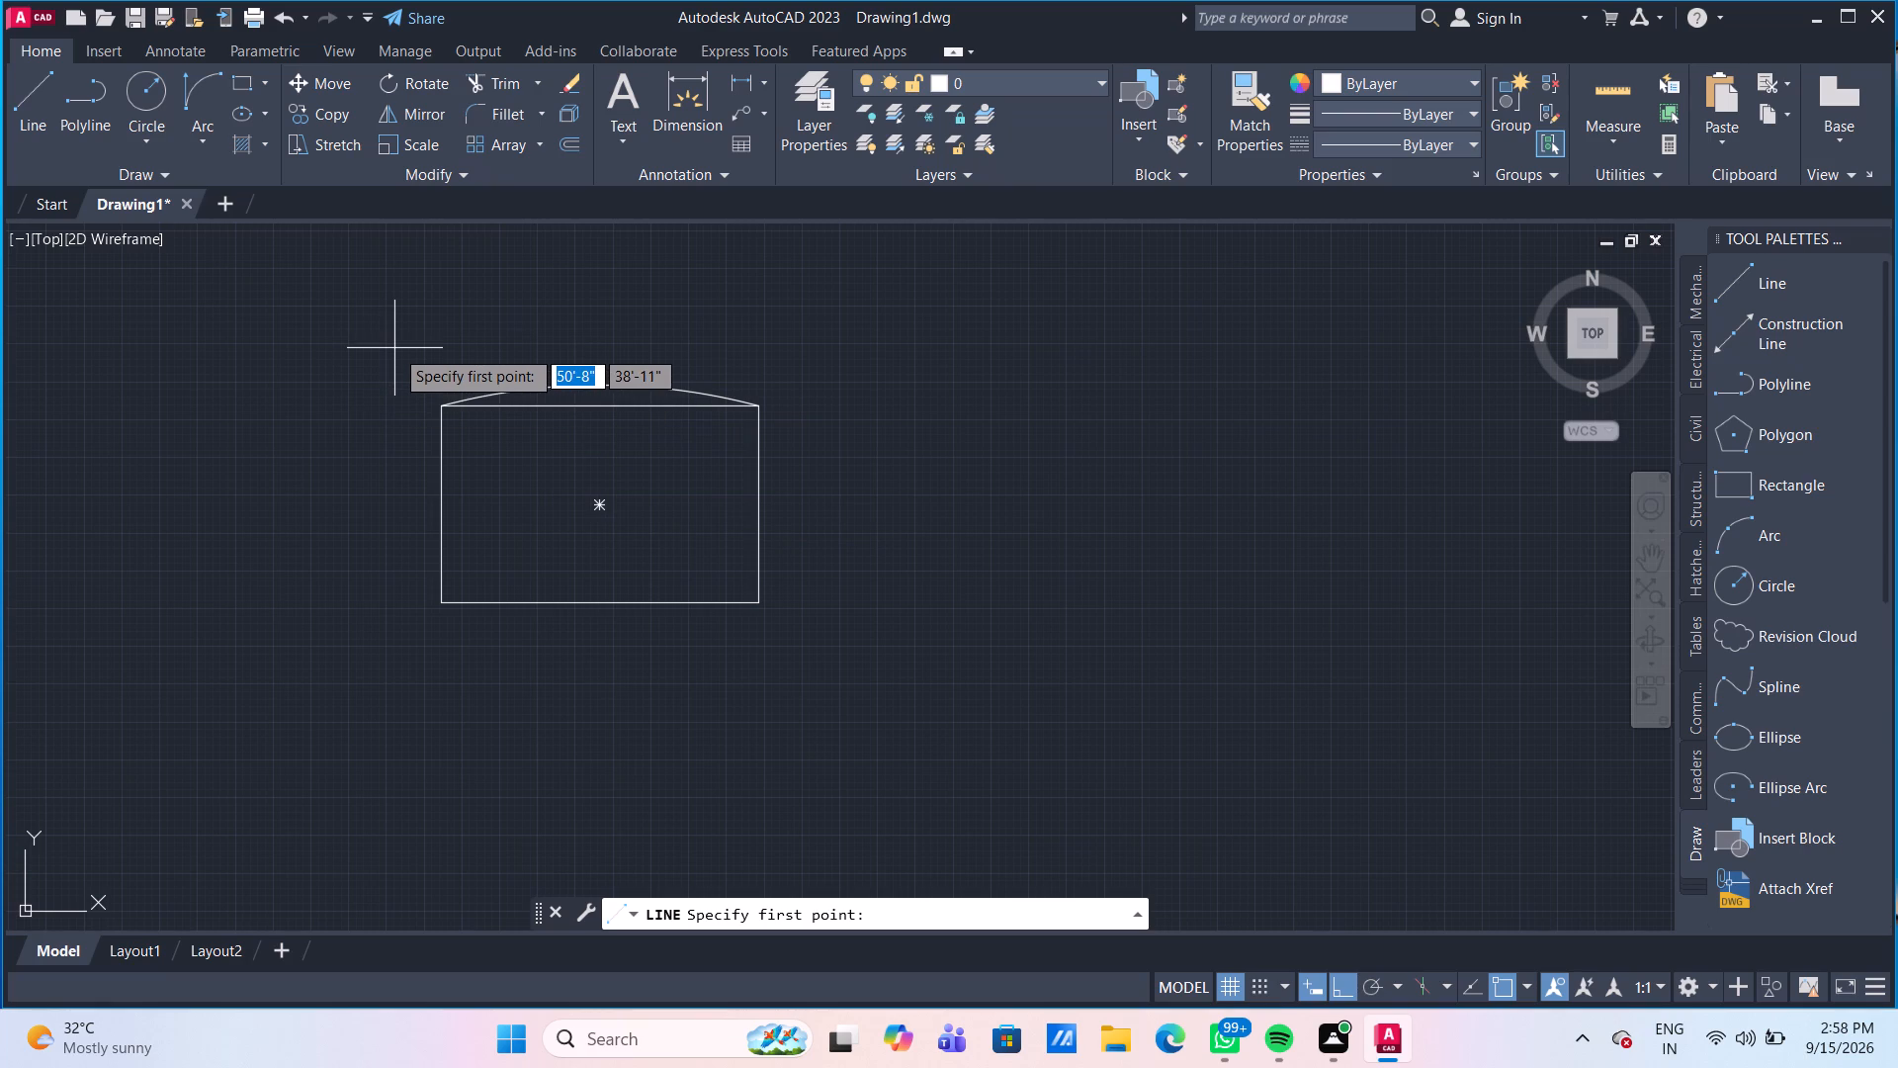
key(Escape)
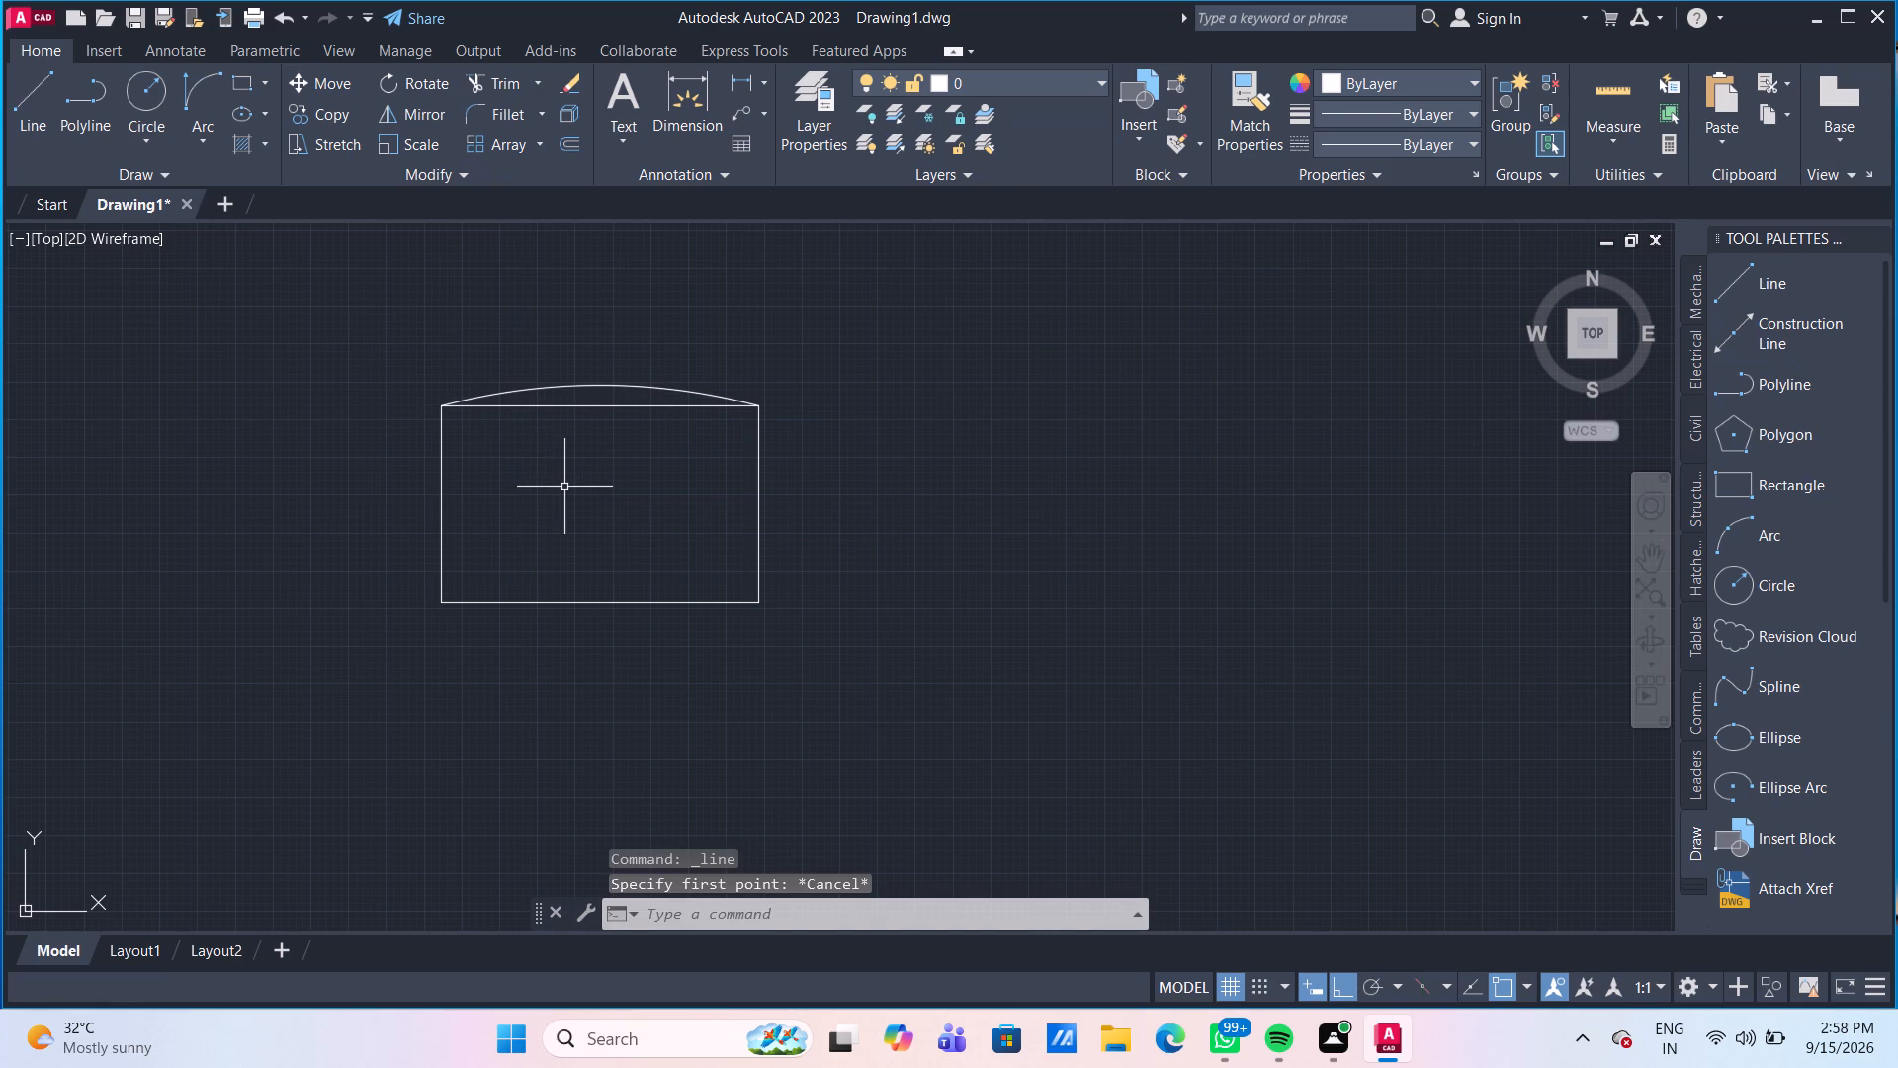
key(o)
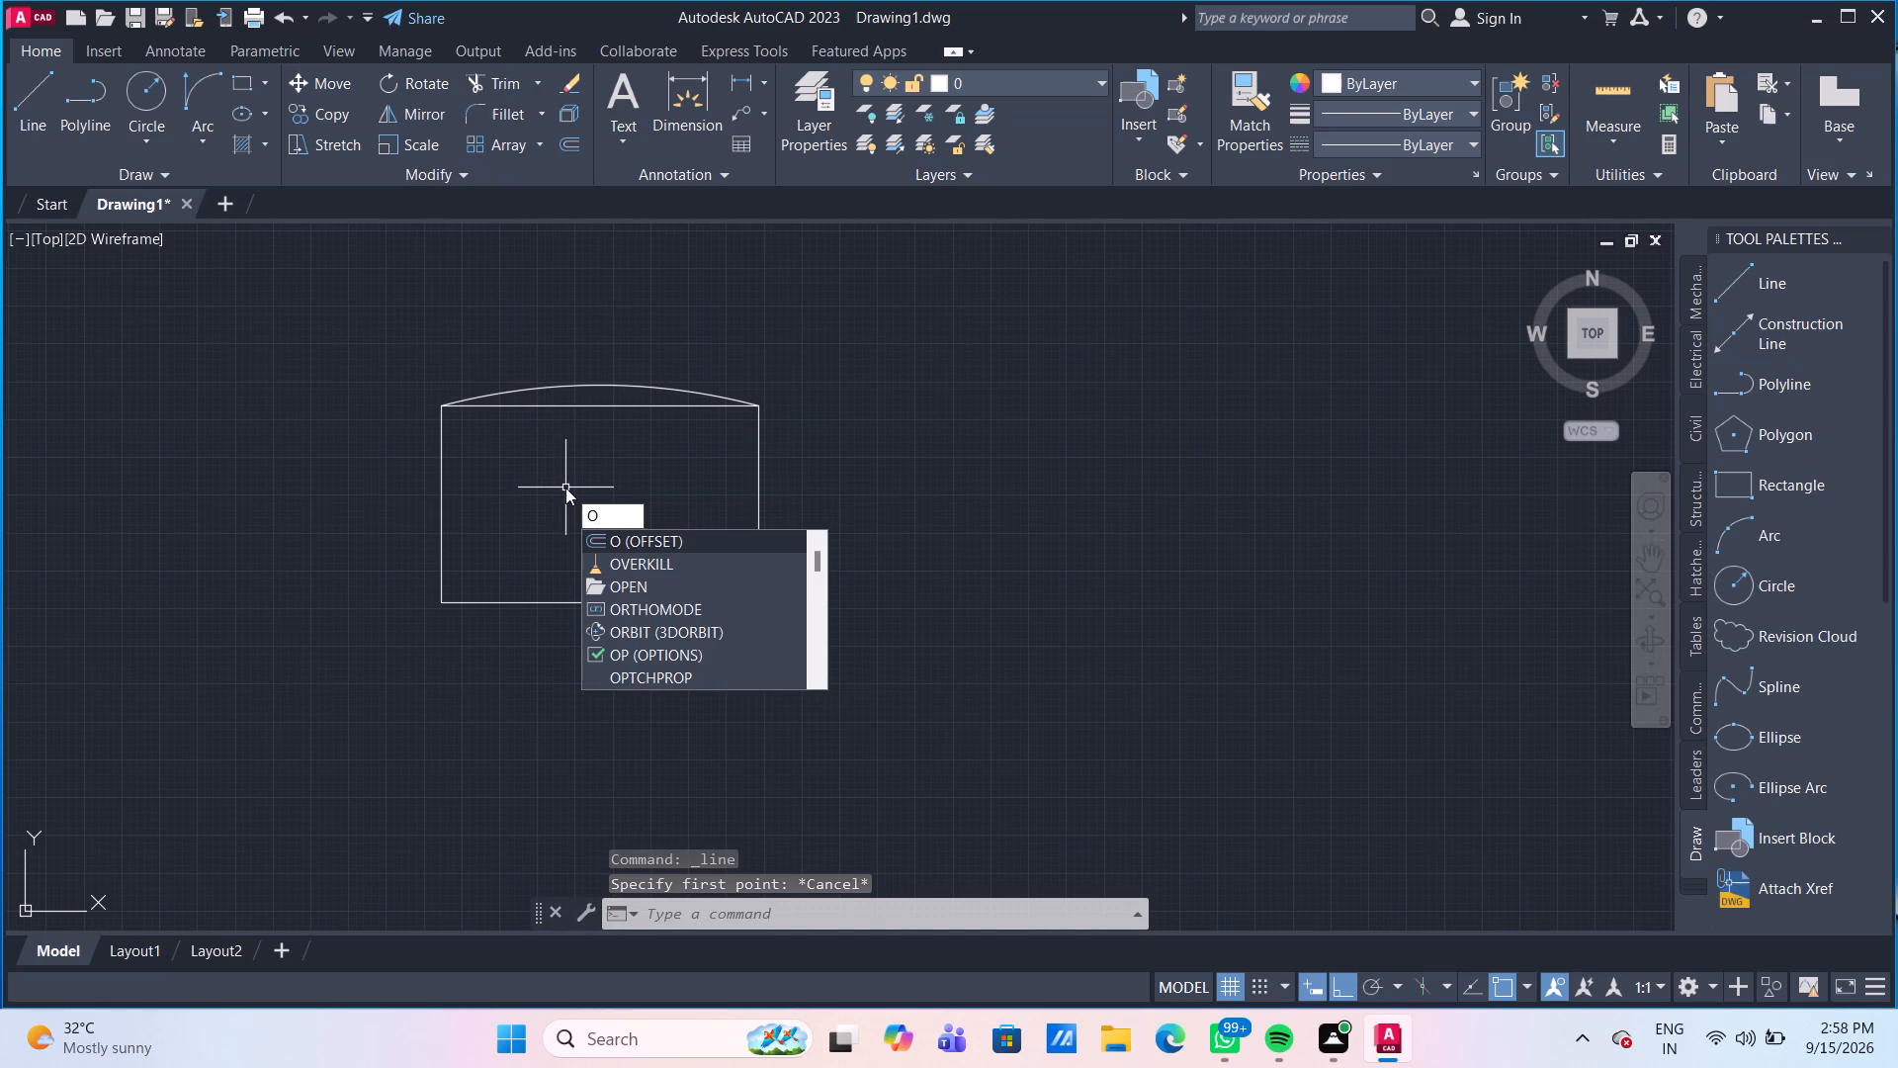
key(Return)
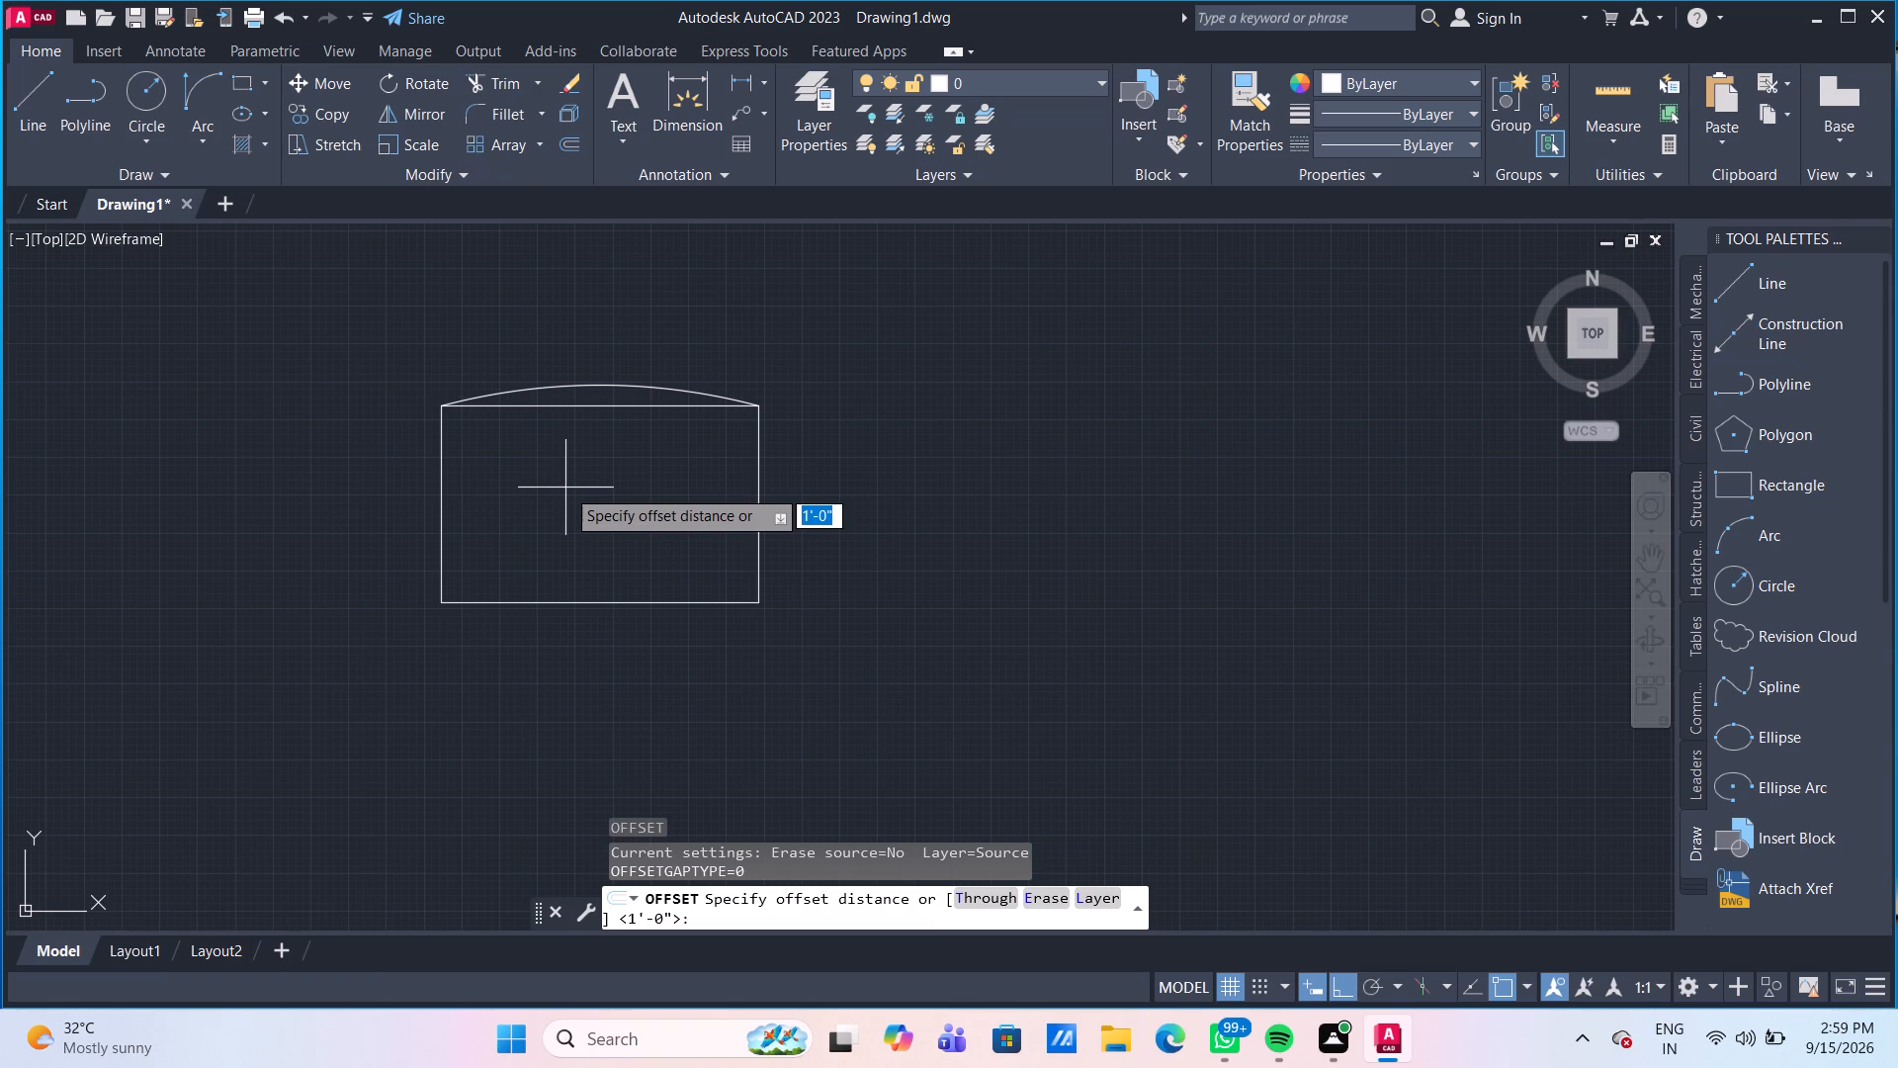
key(1)
key(shift+quotedbl)
key(Return)
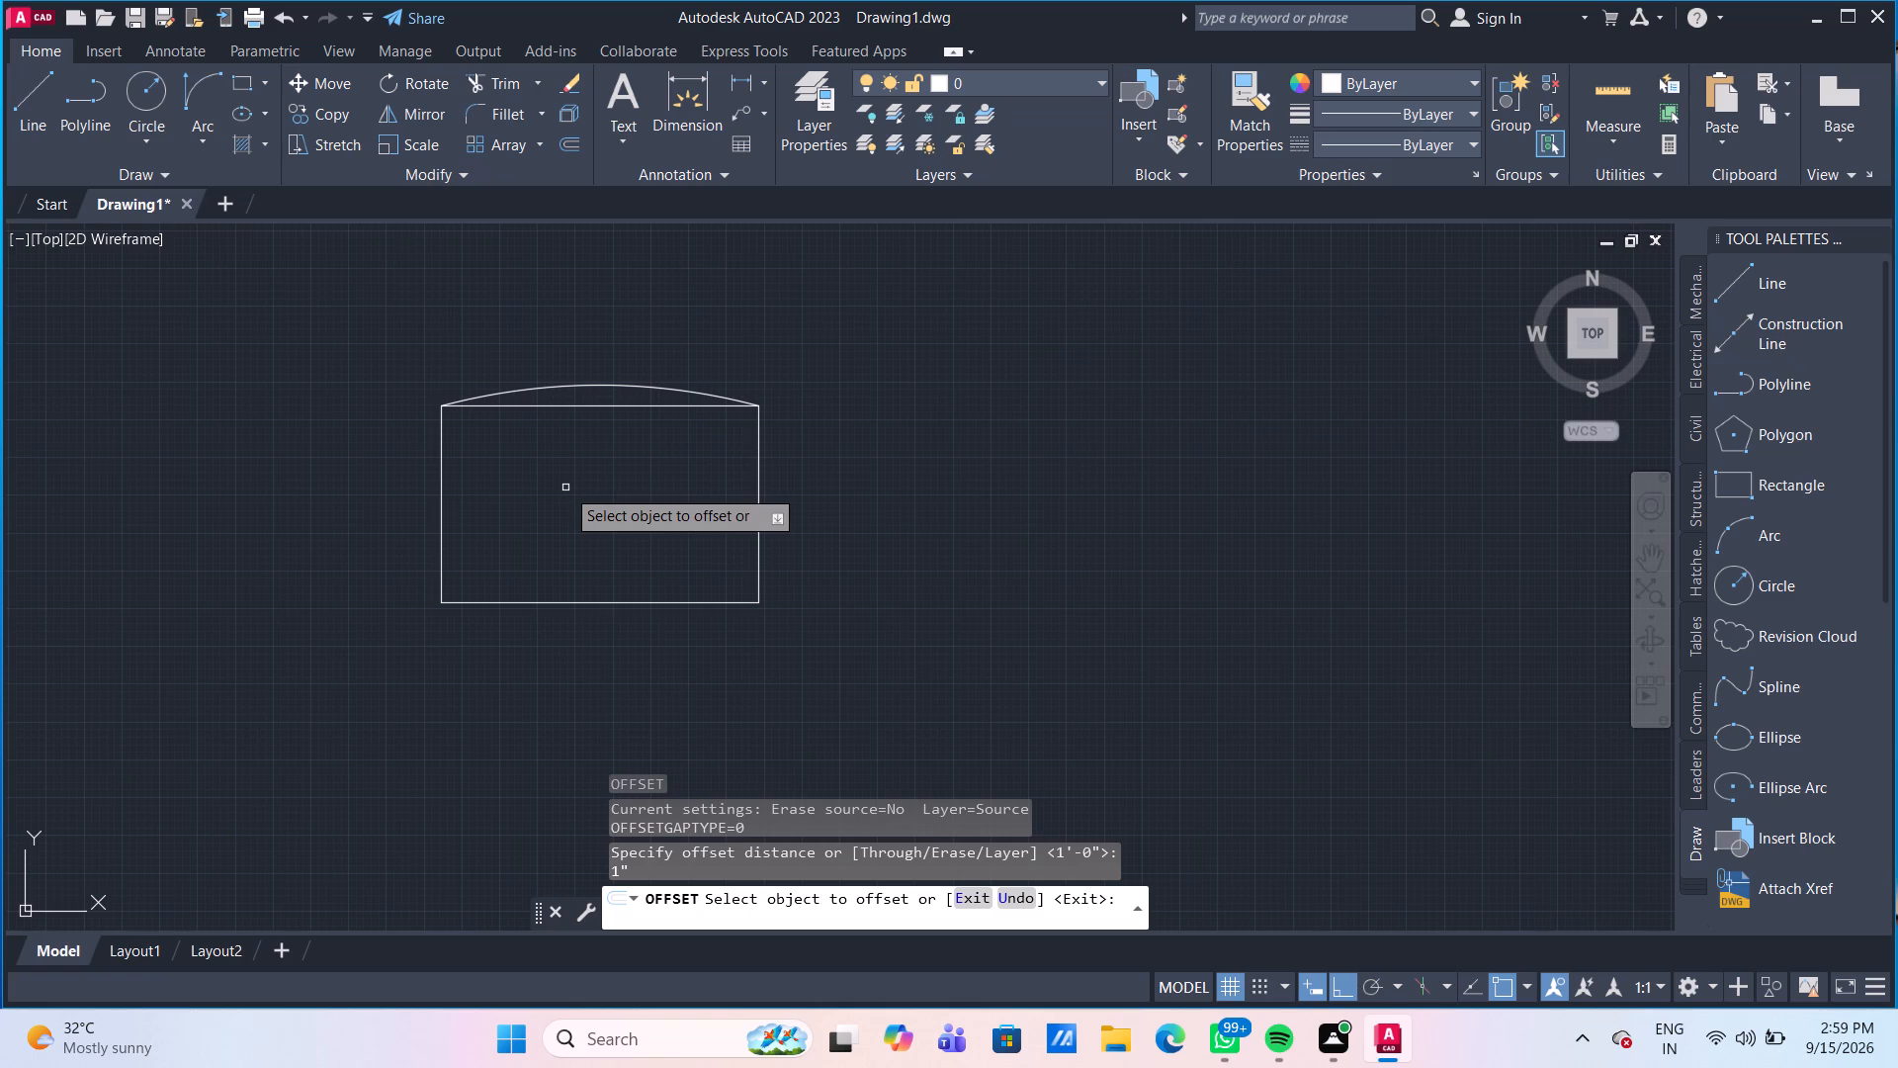
click(758, 487)
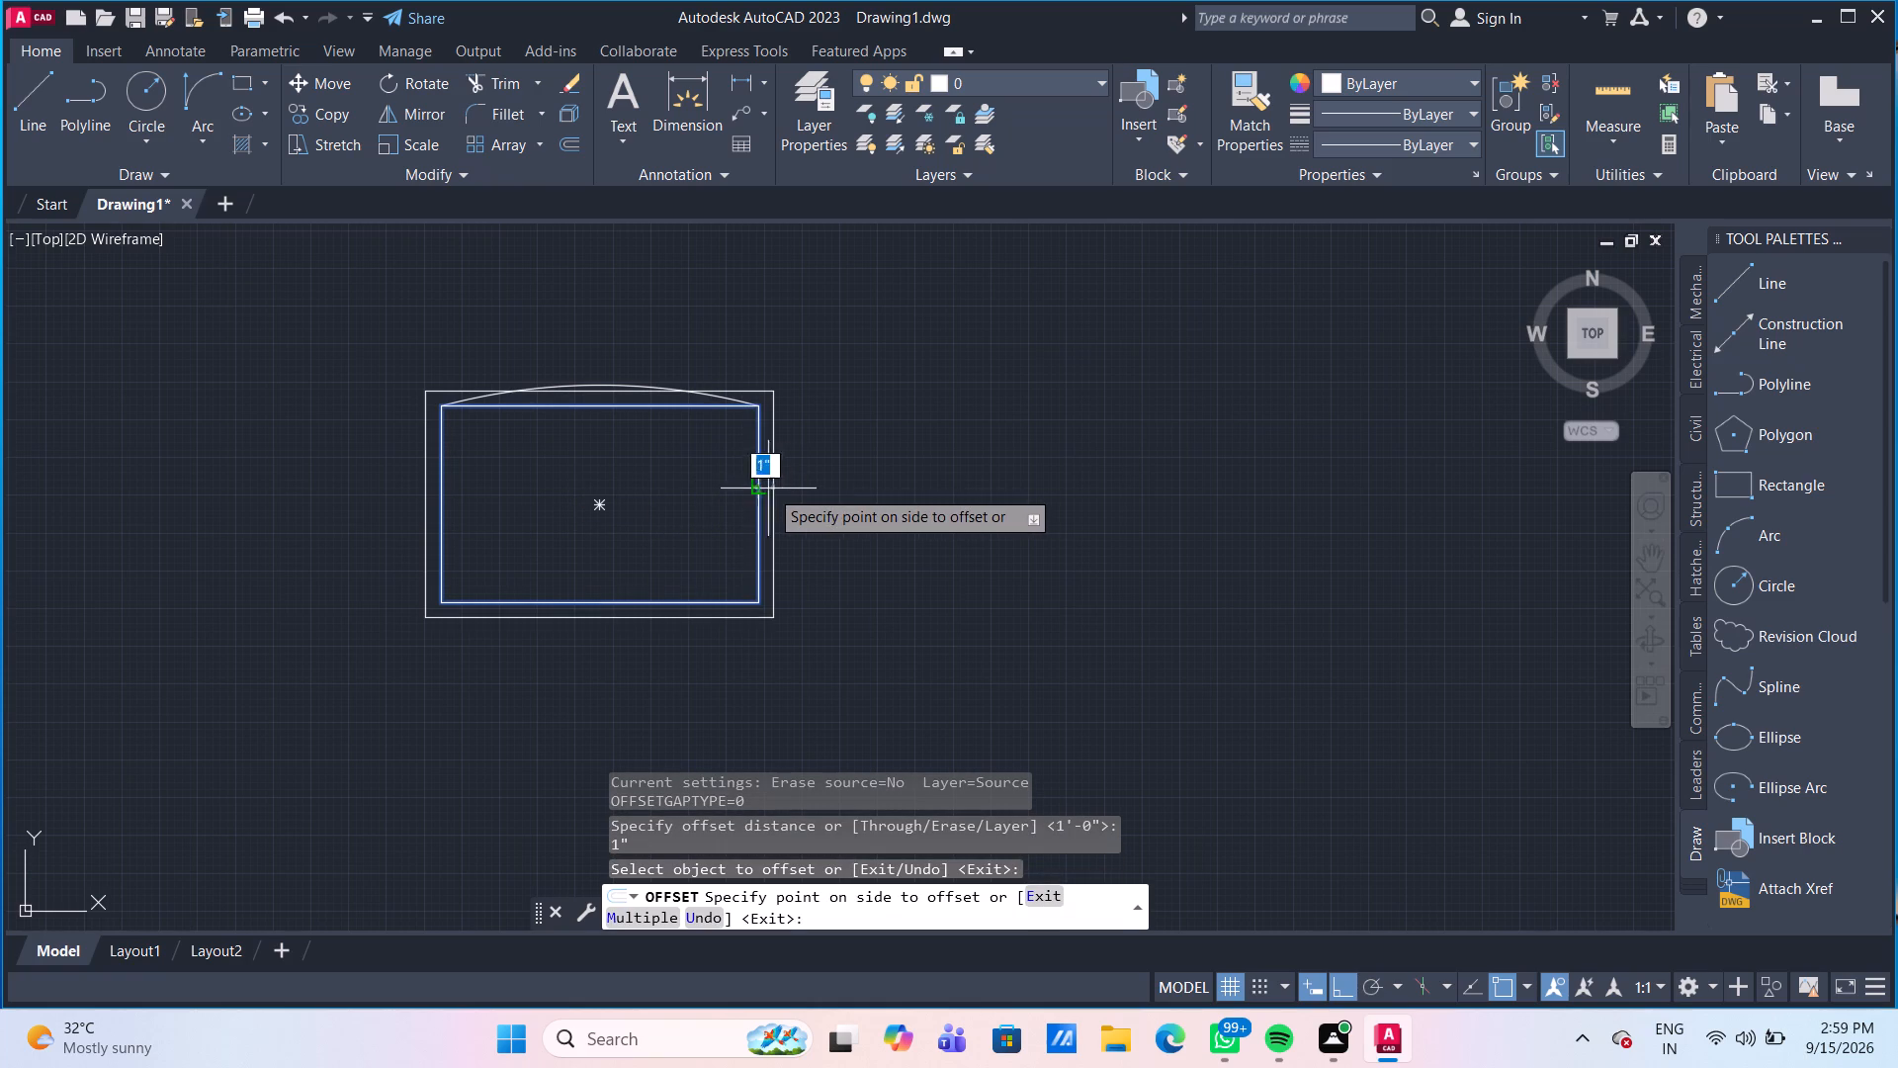
click(811, 506)
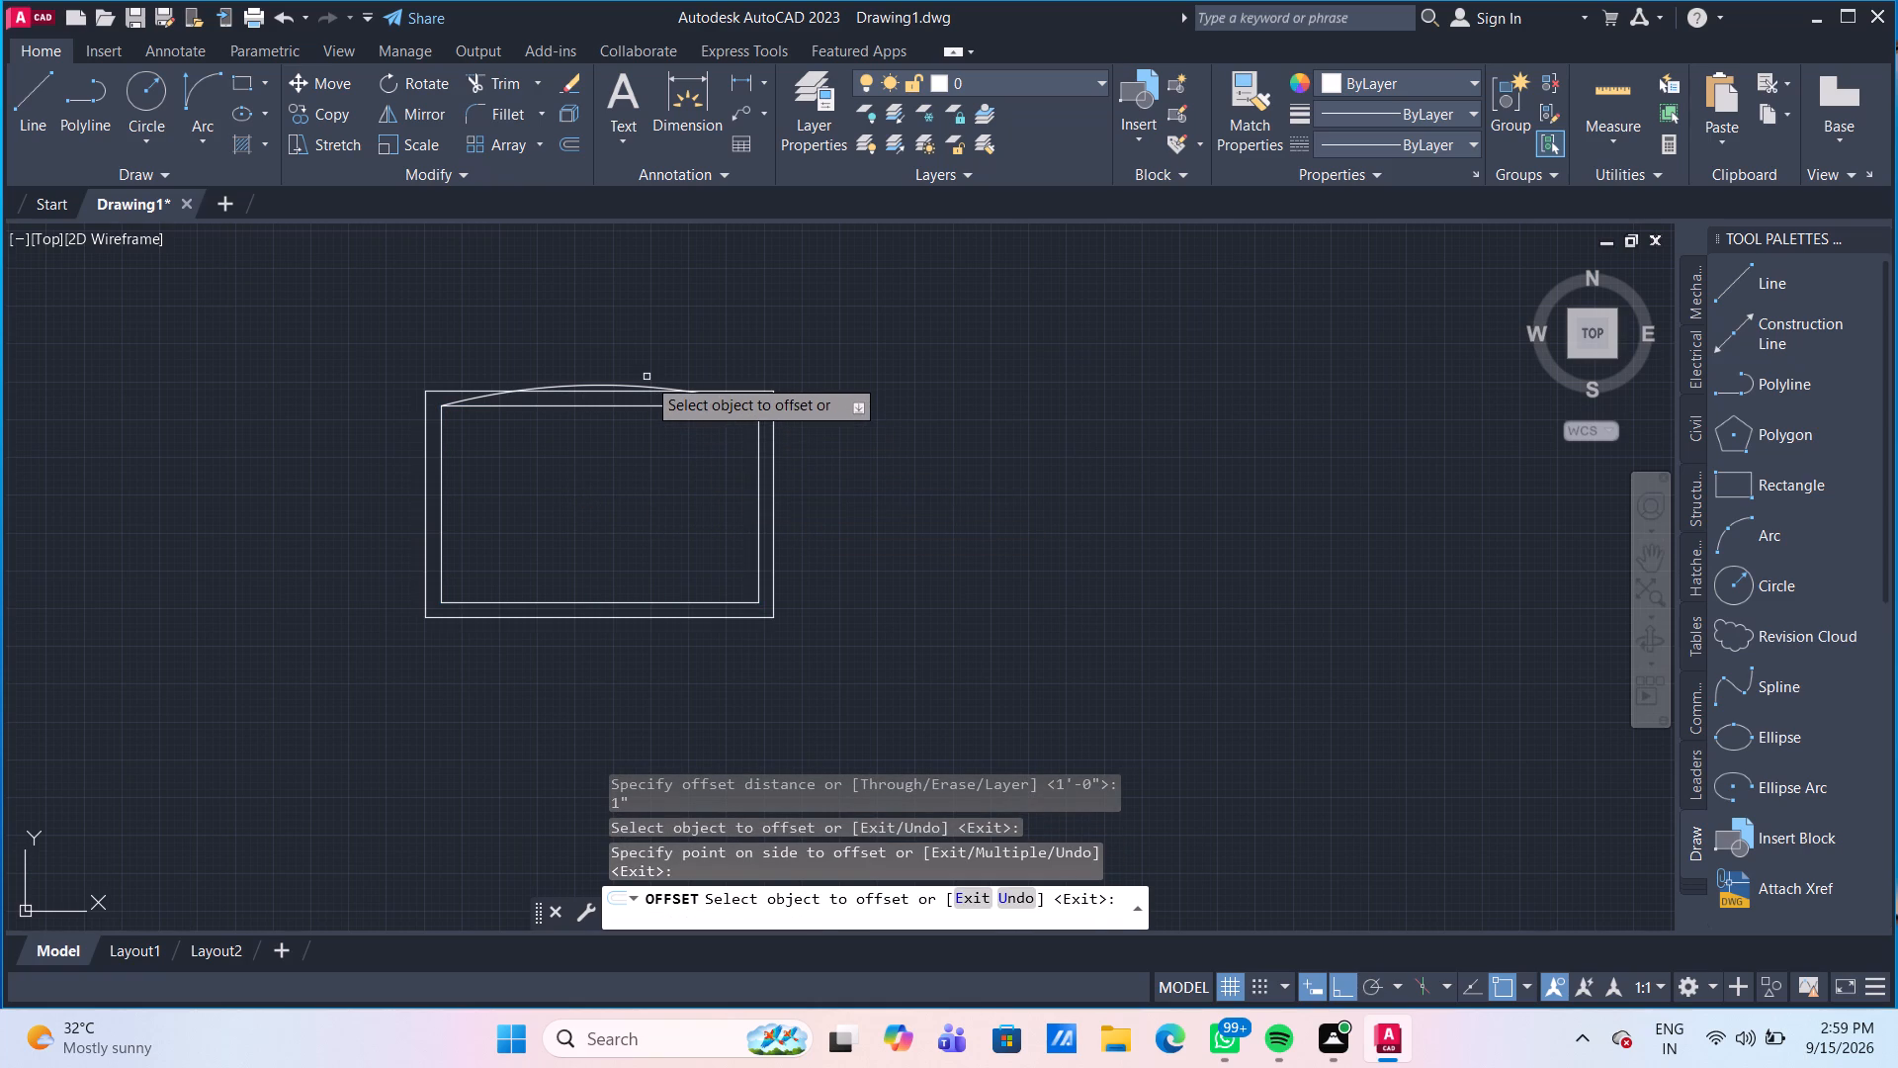
key(Escape)
Lower the arc's midpoint onto the outer rectangle's top edge, for a radius of about 4'8".
scroll(599, 380, up, 1)
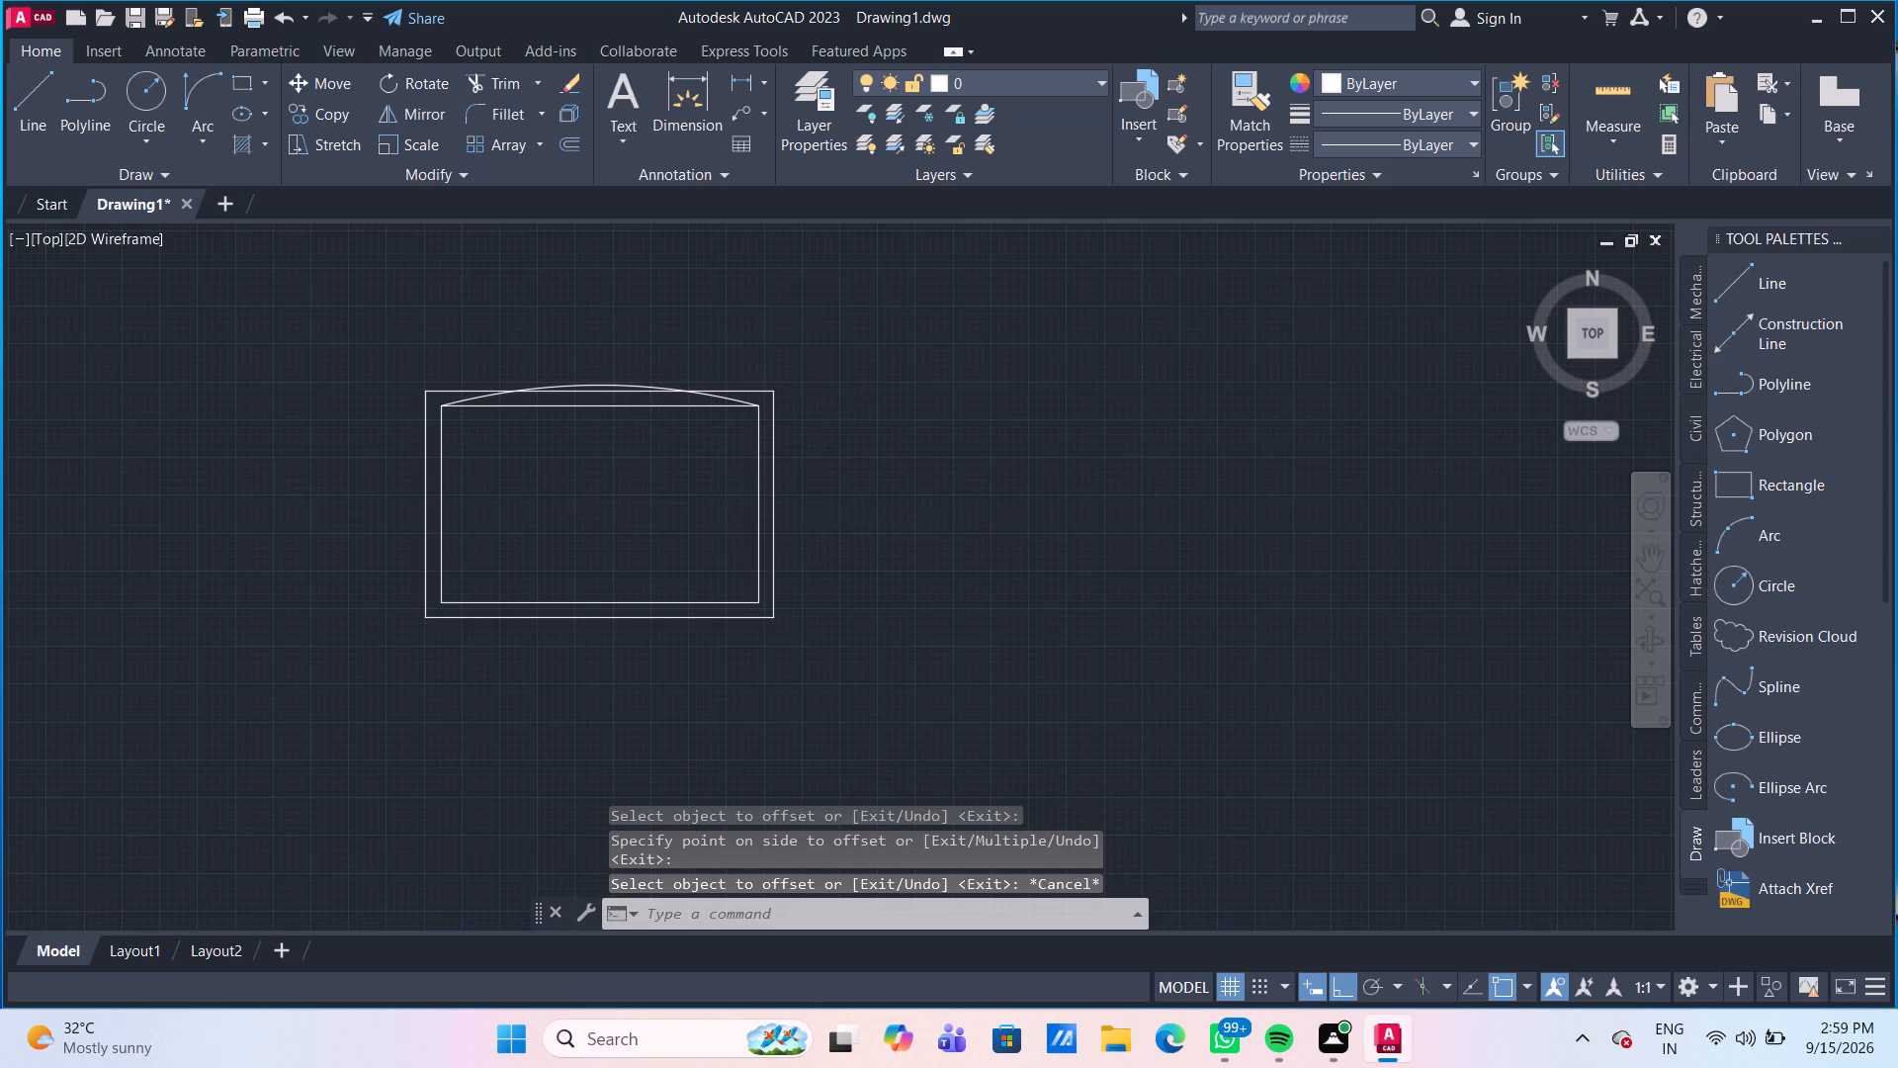
click(594, 391)
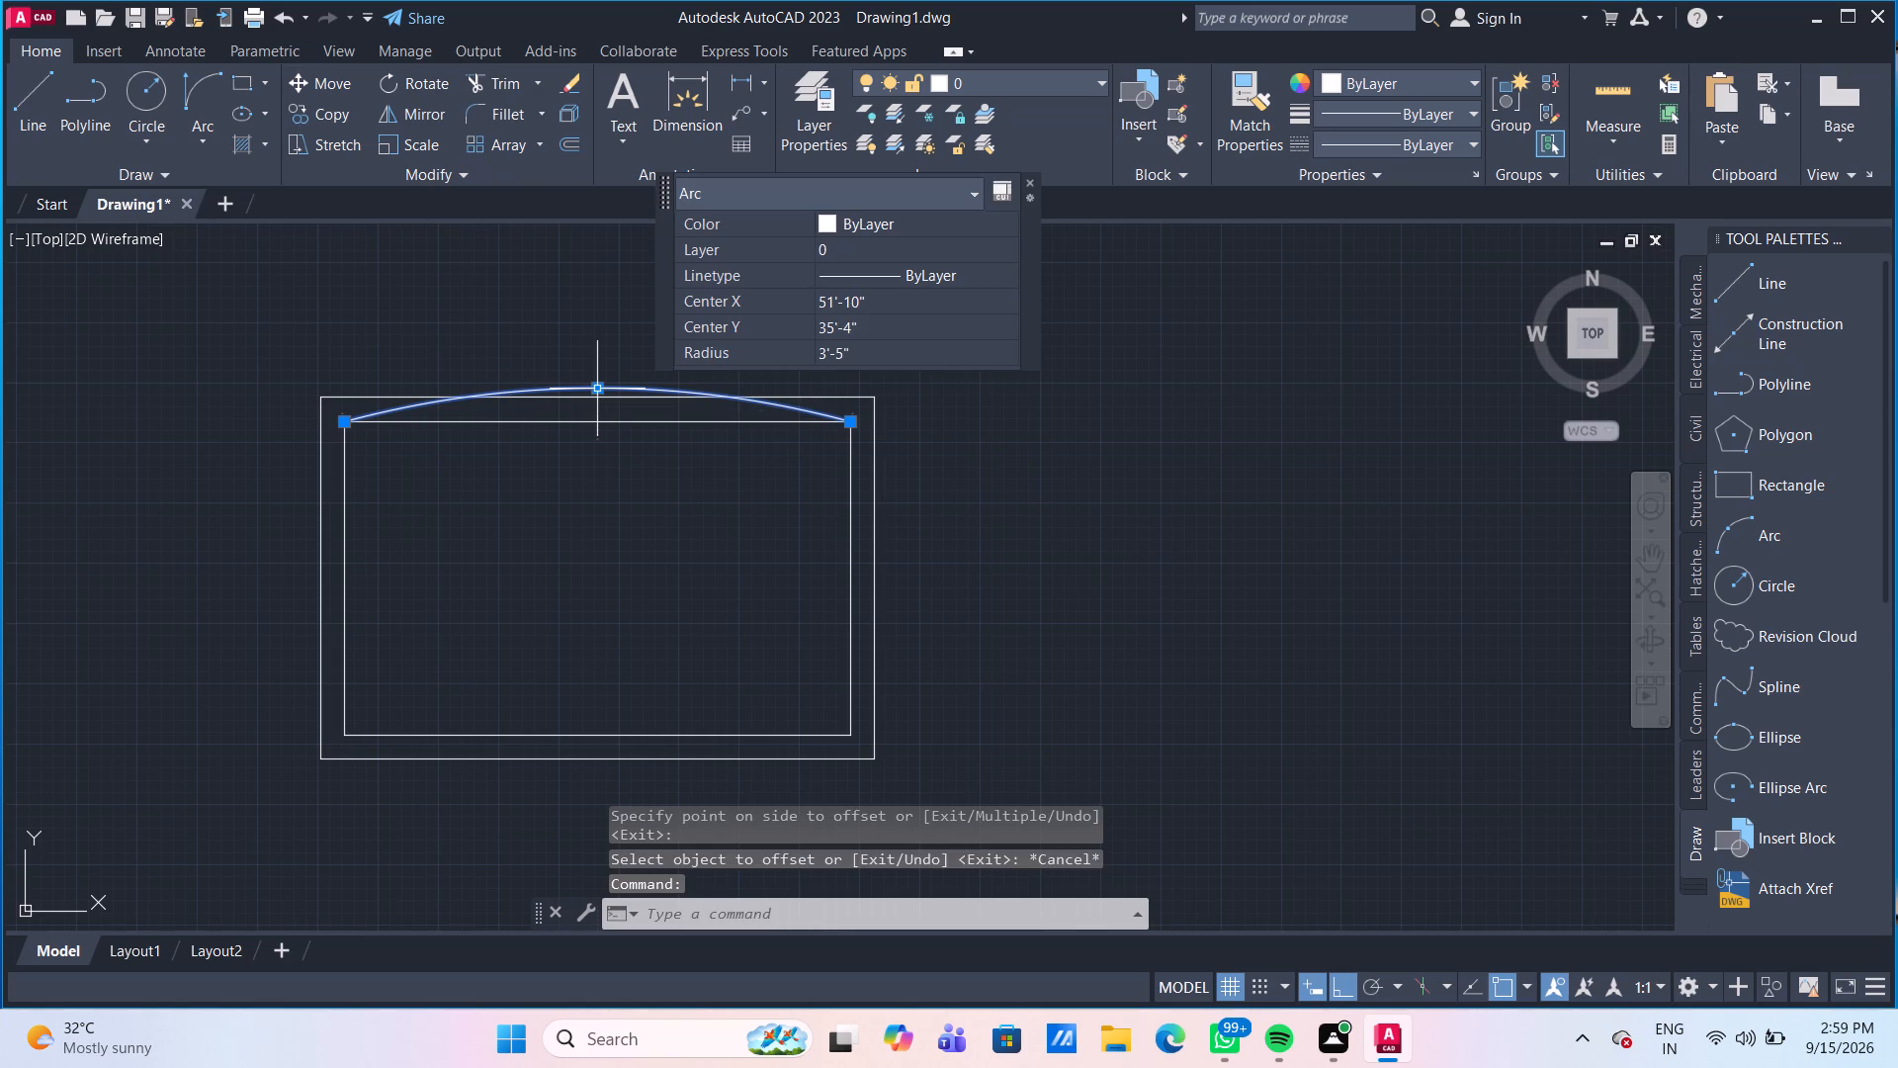
click(592, 389)
click(591, 402)
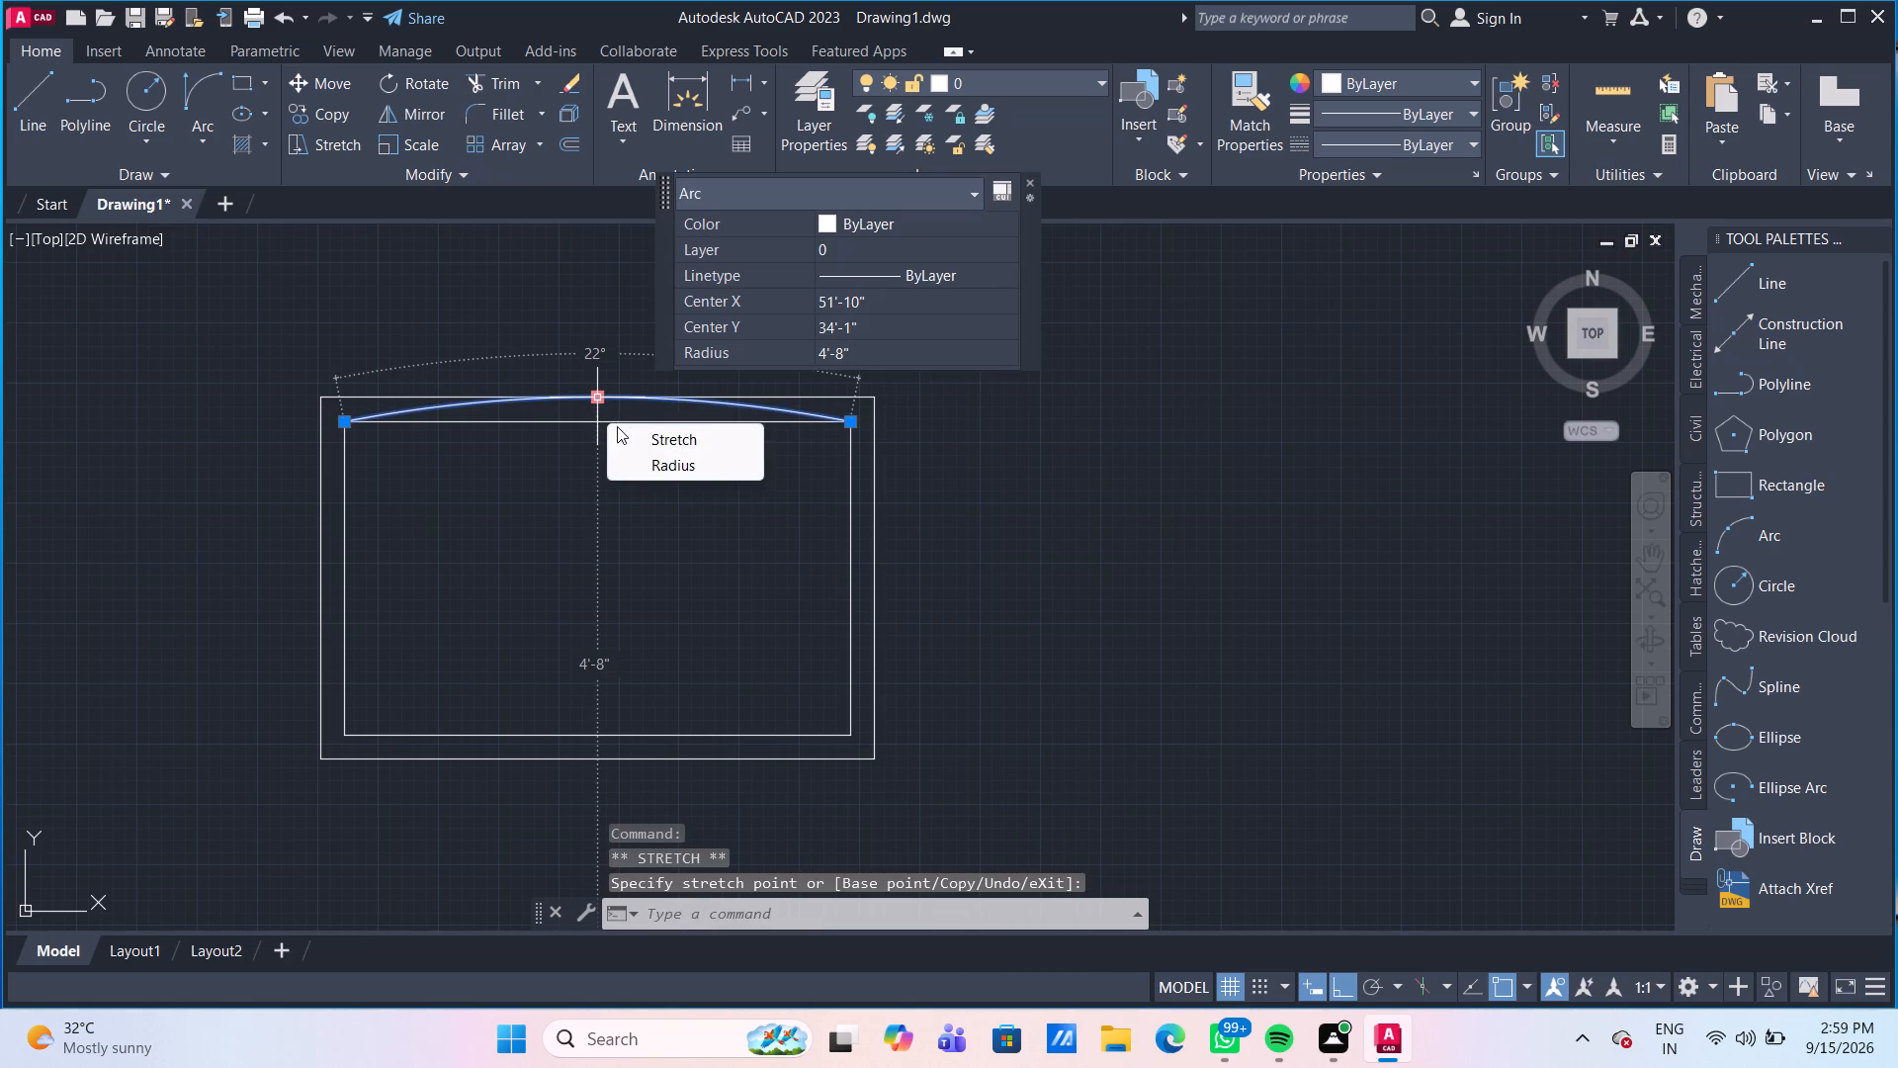
key(Escape)
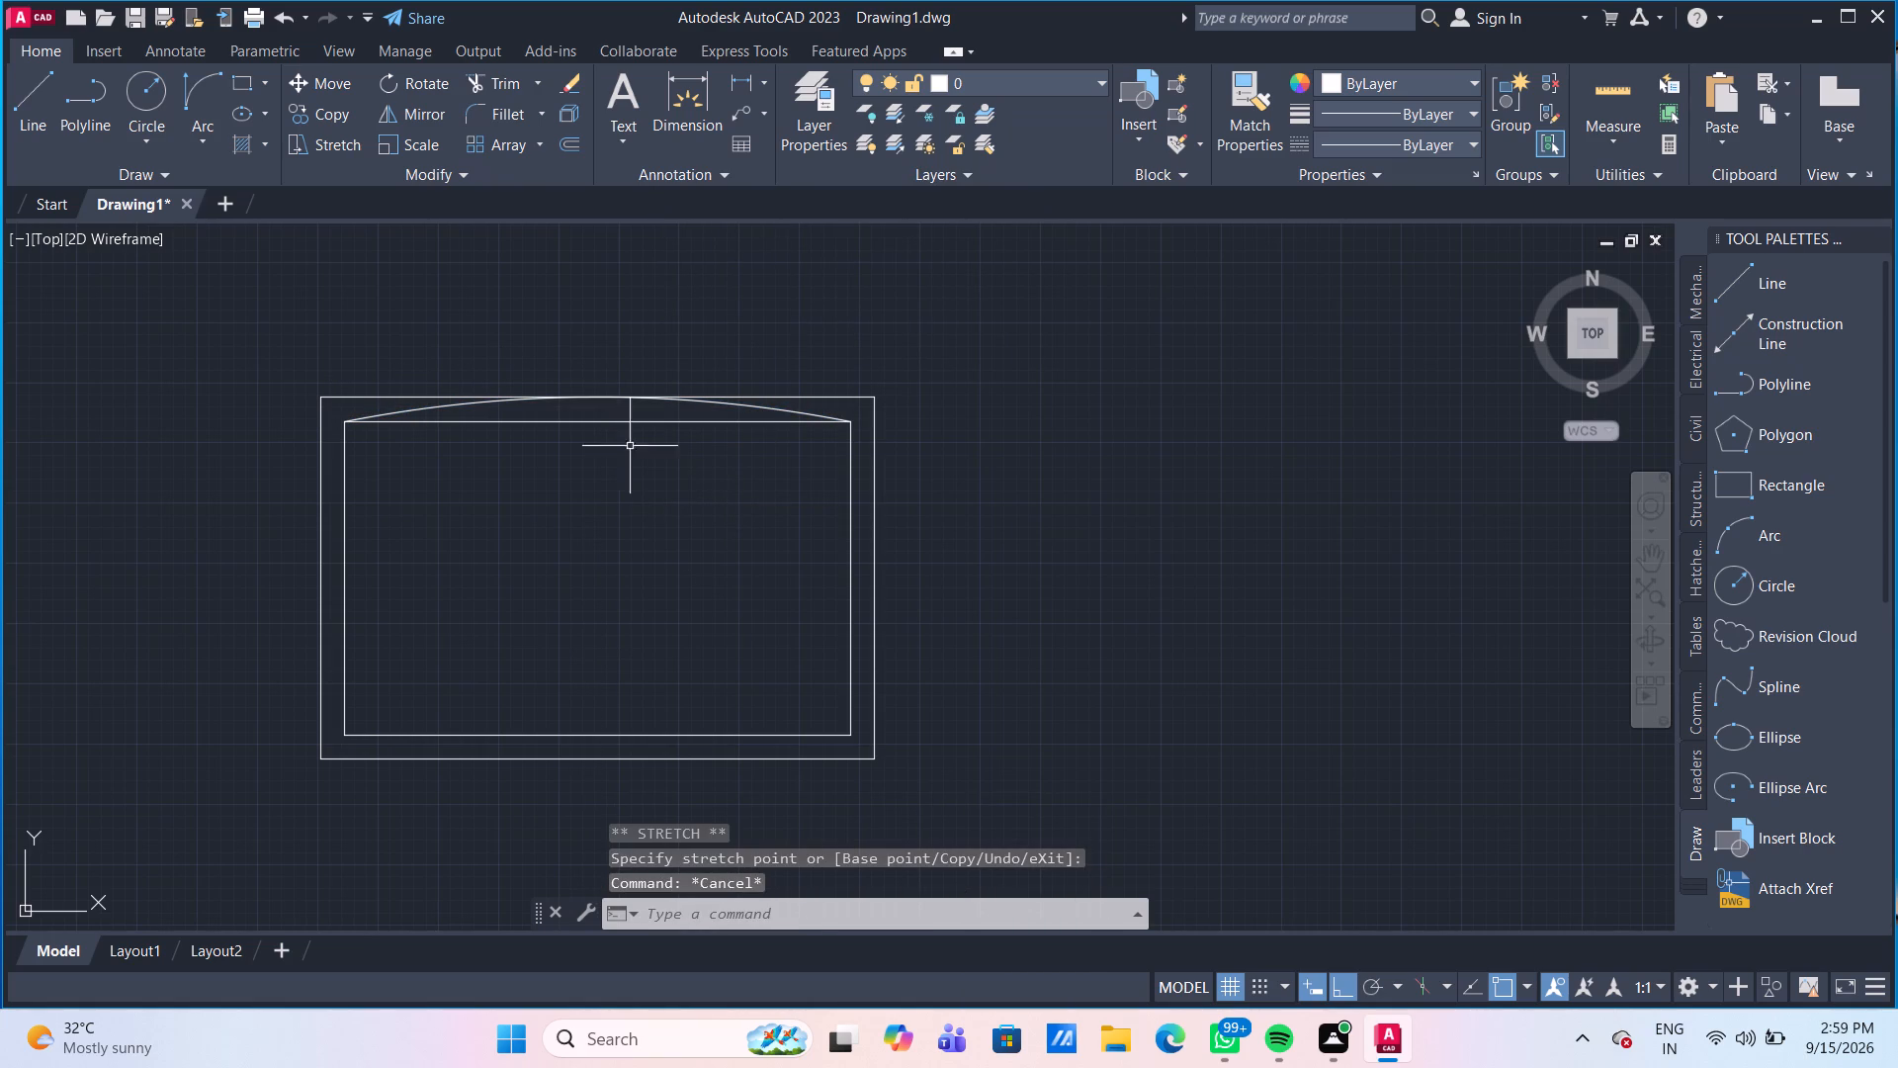
Mirror the arc about the inner rectangle's top edge, keeping the original arc.
click(456, 403)
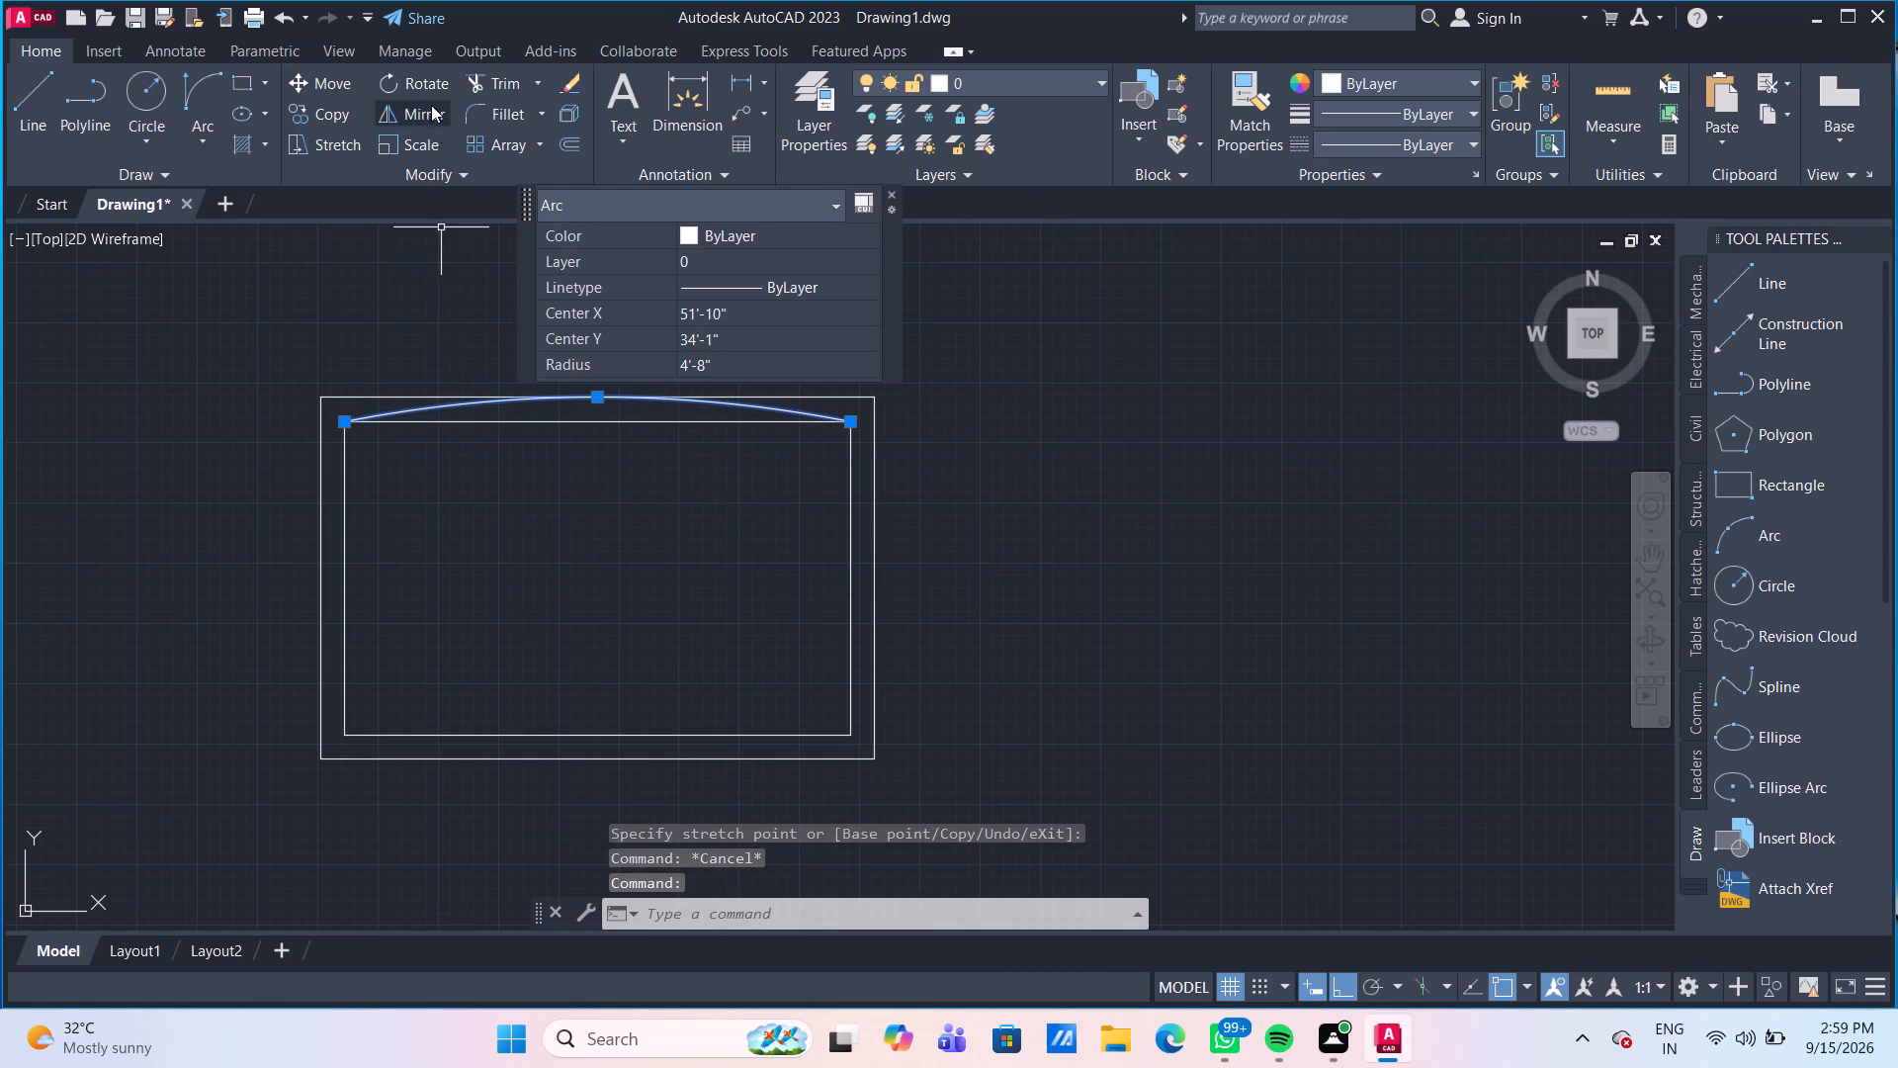
click(426, 117)
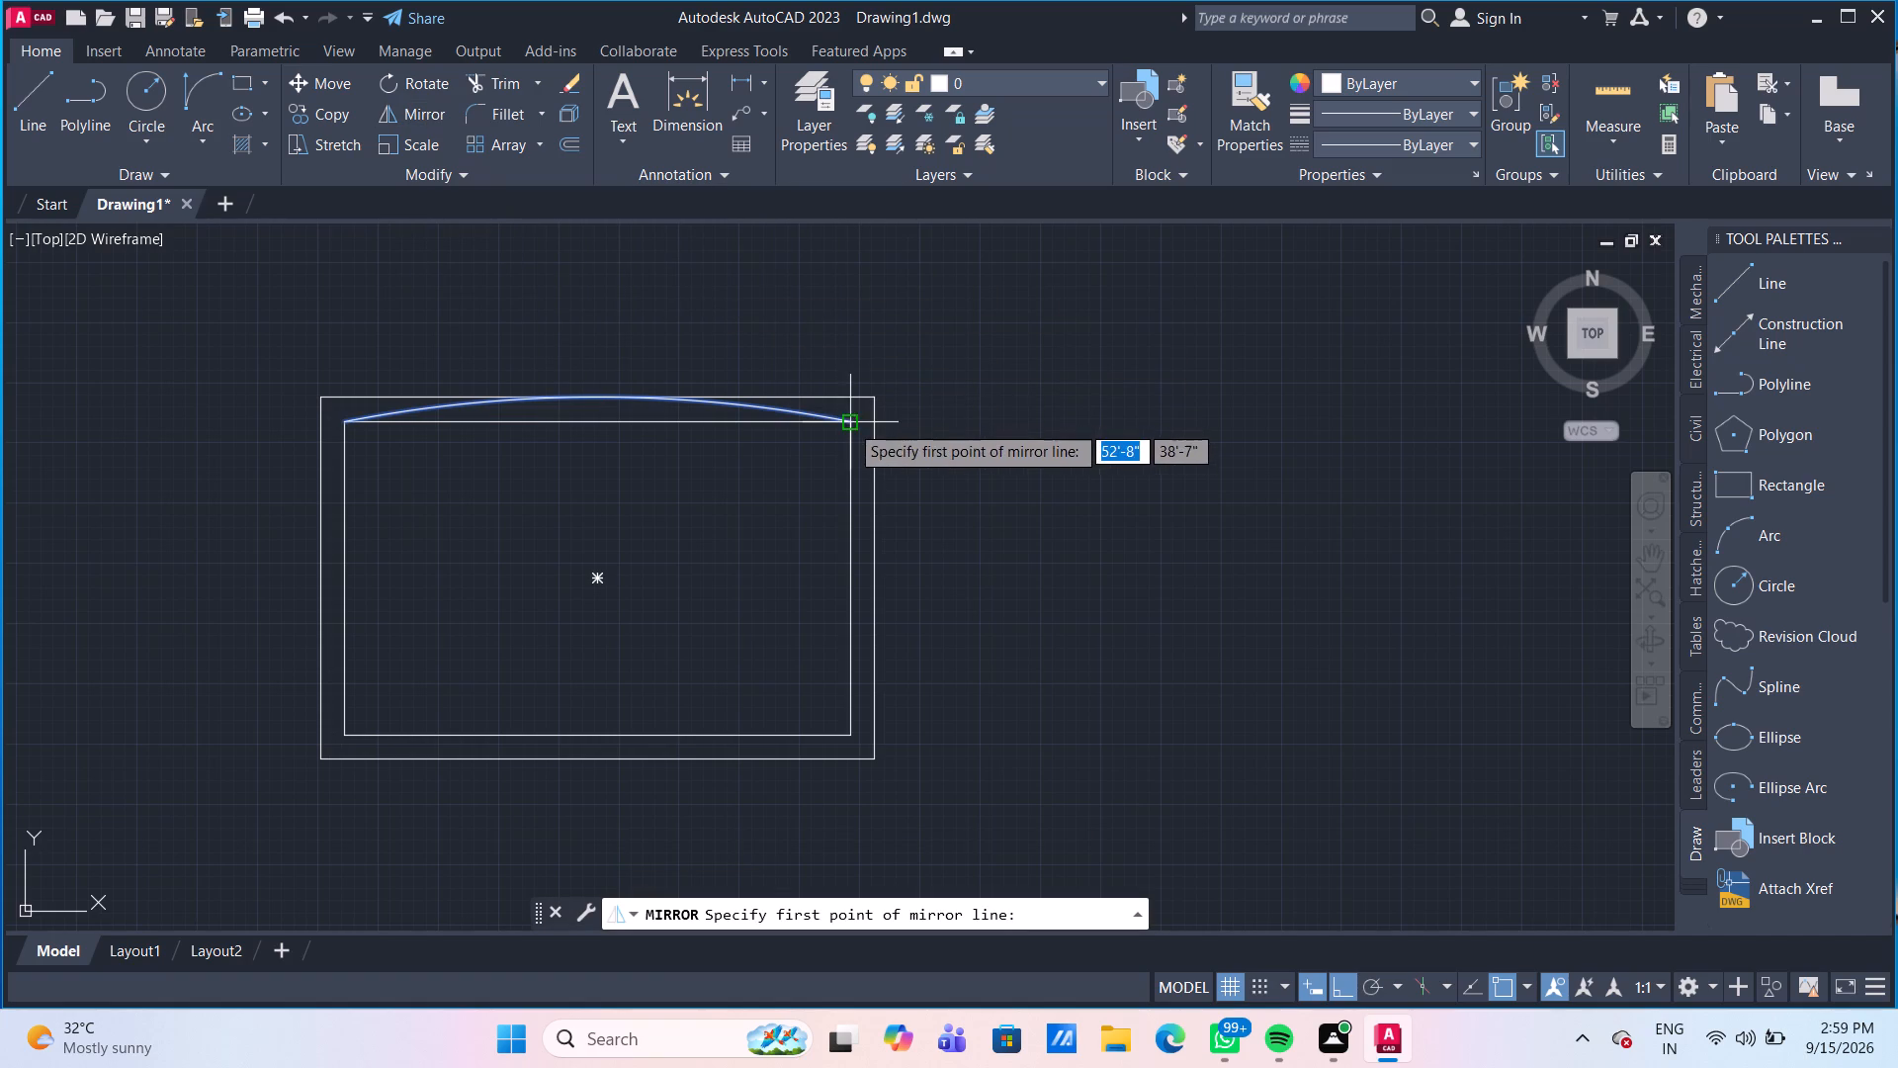
click(849, 423)
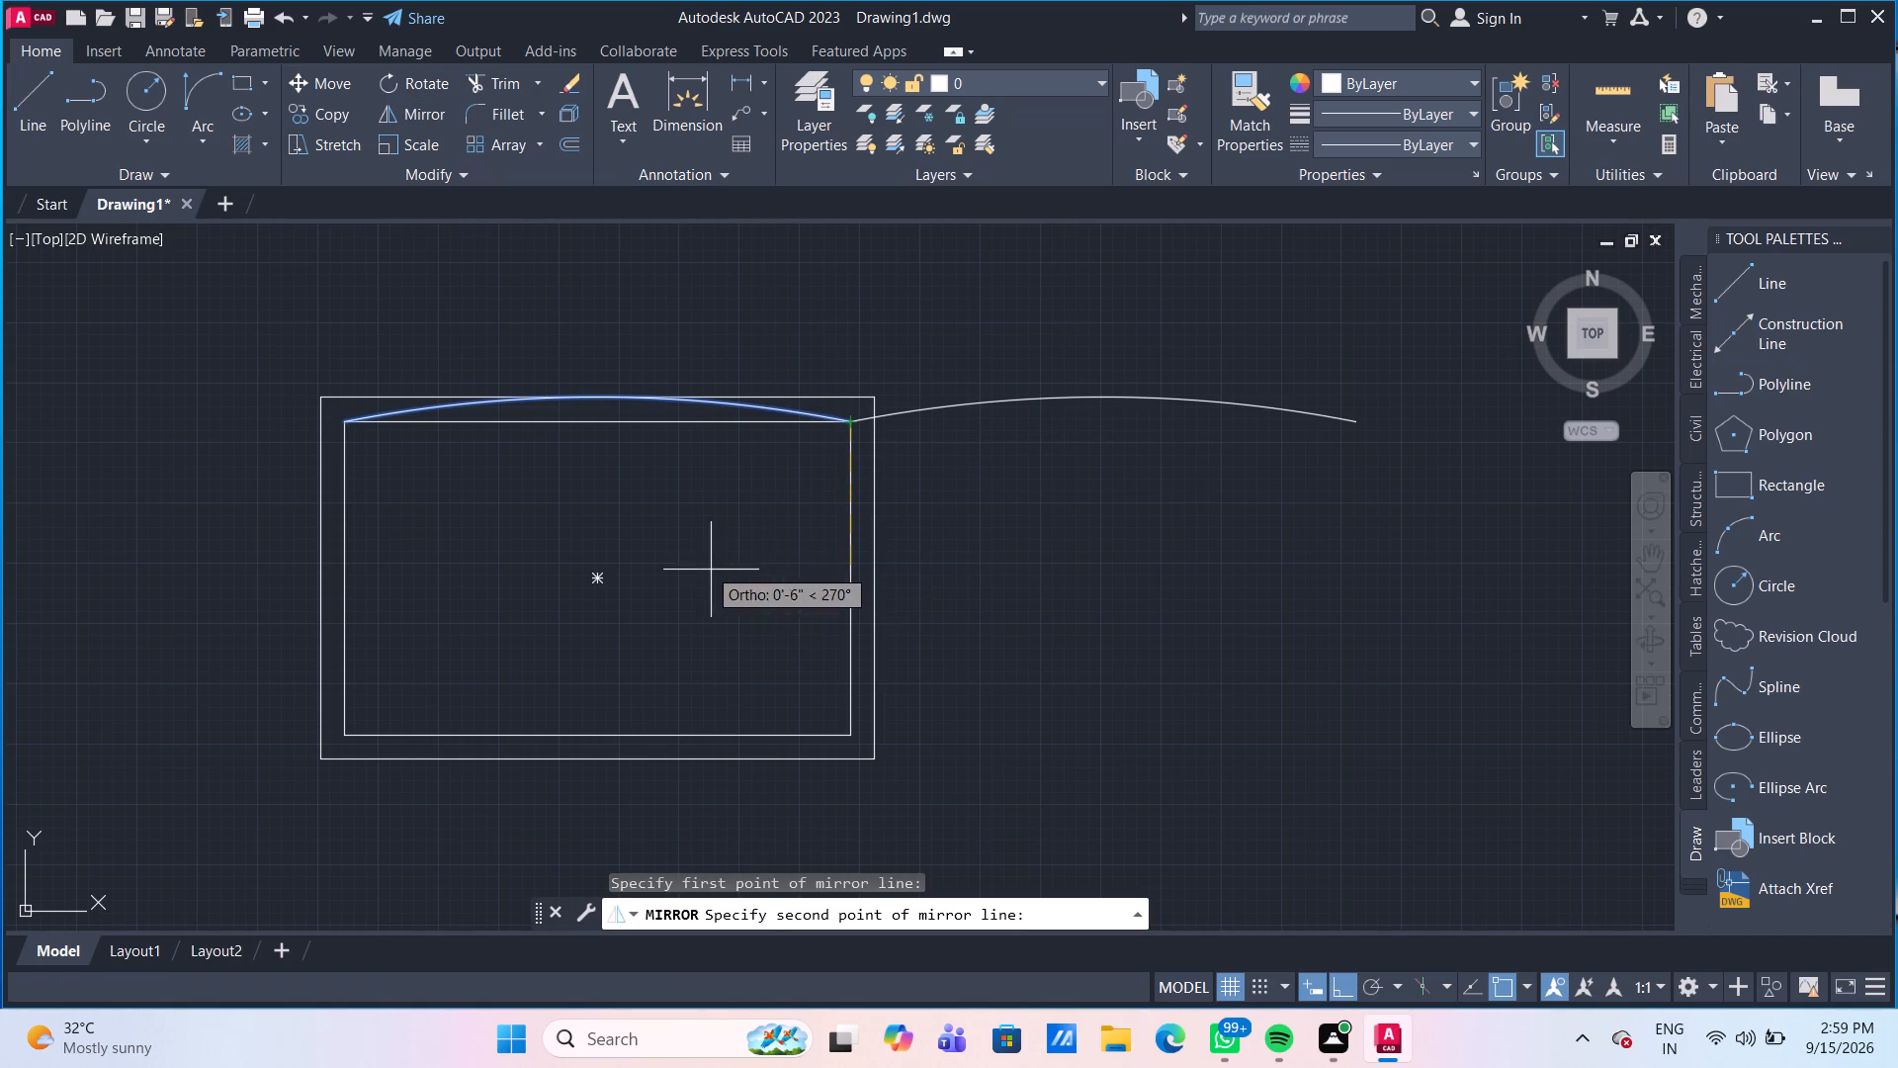
click(601, 455)
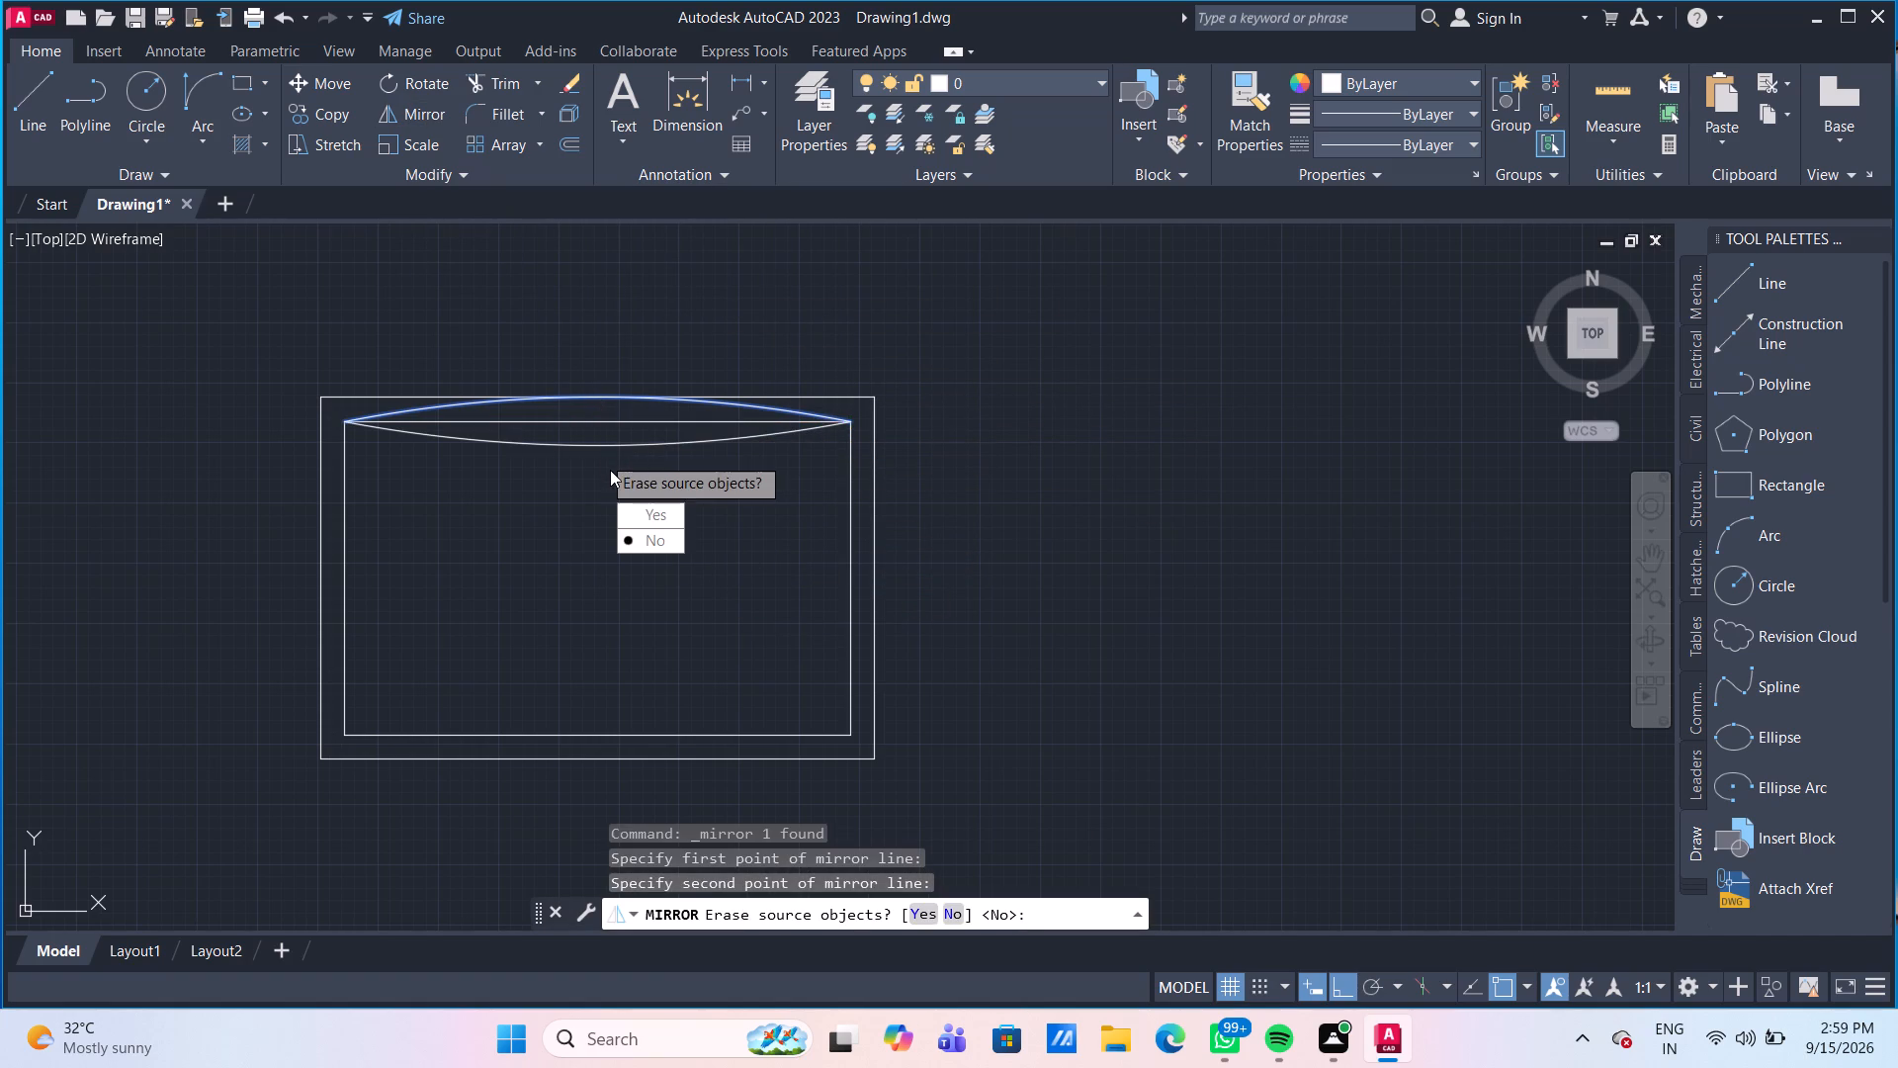
drag(669, 537, 601, 455)
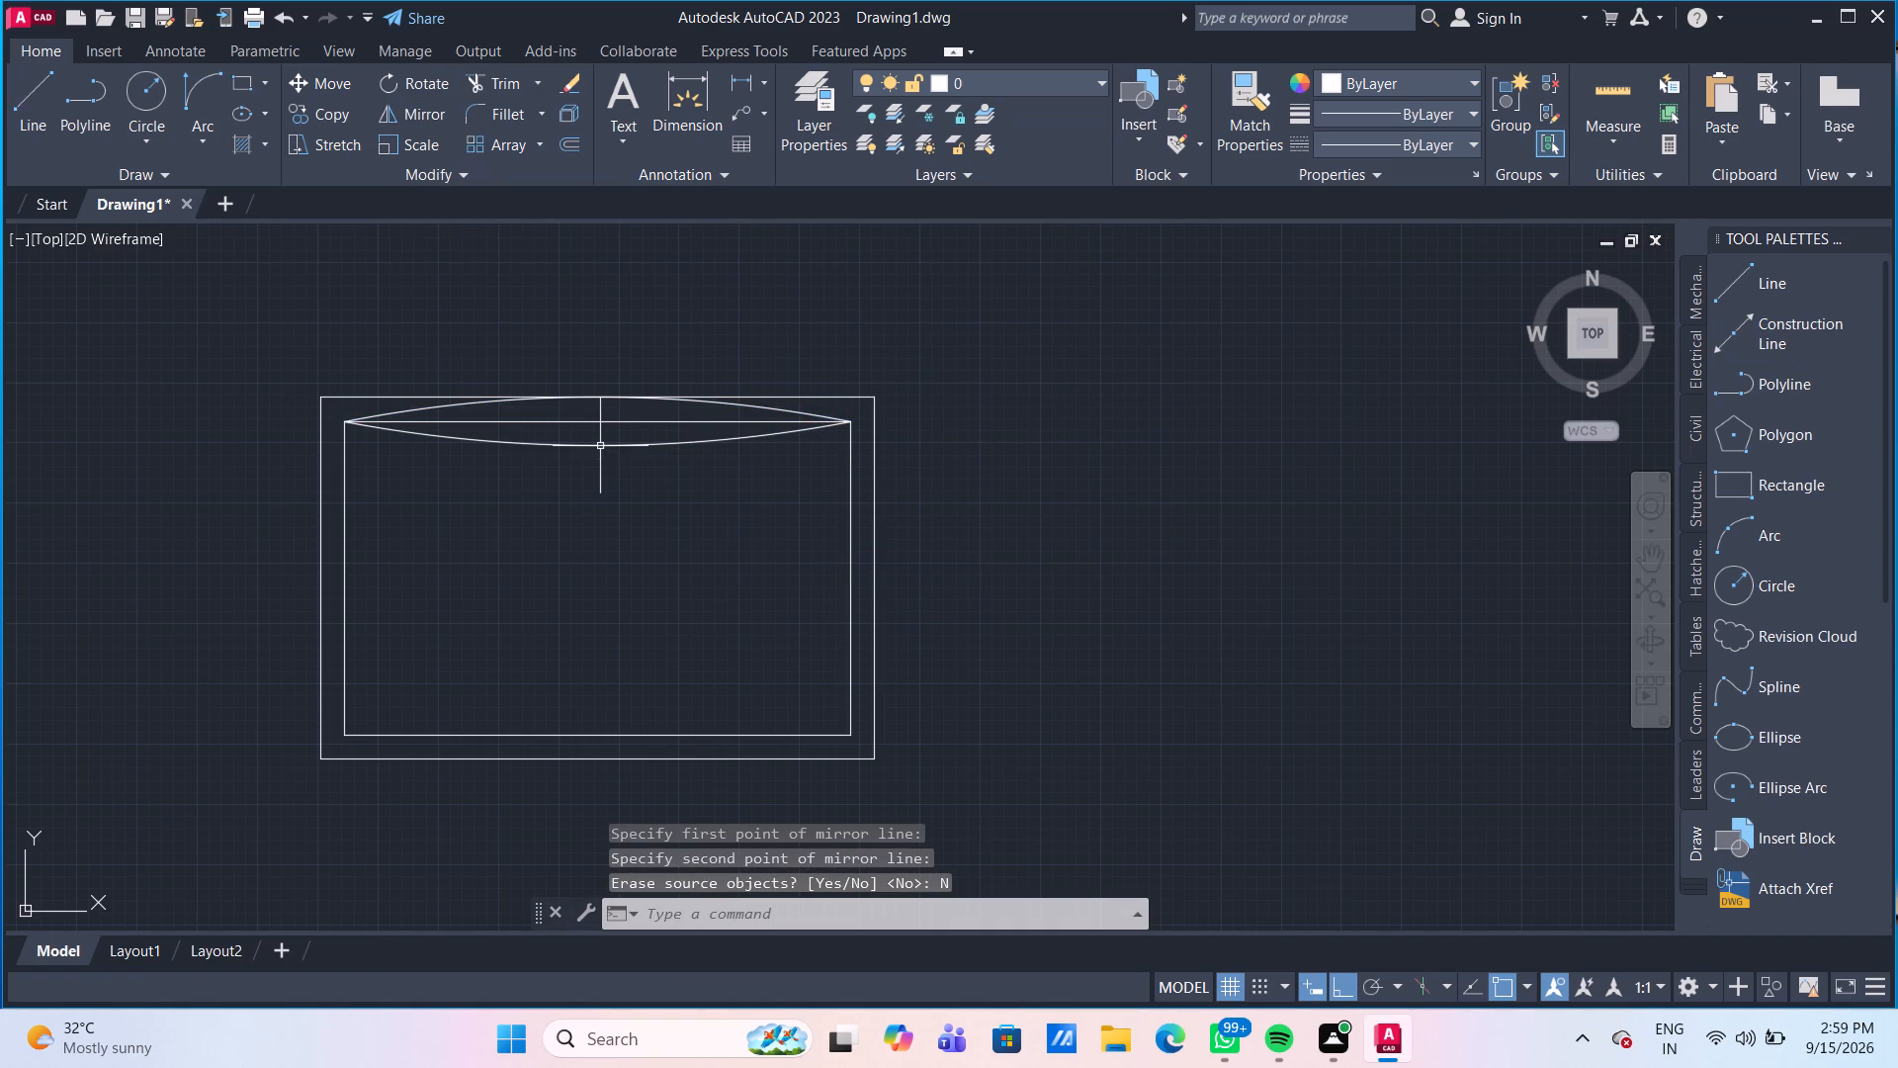
Move the mirrored arc down 1'1" from the inner rectangle's top-right corner to its bottom-right corner.
click(600, 445)
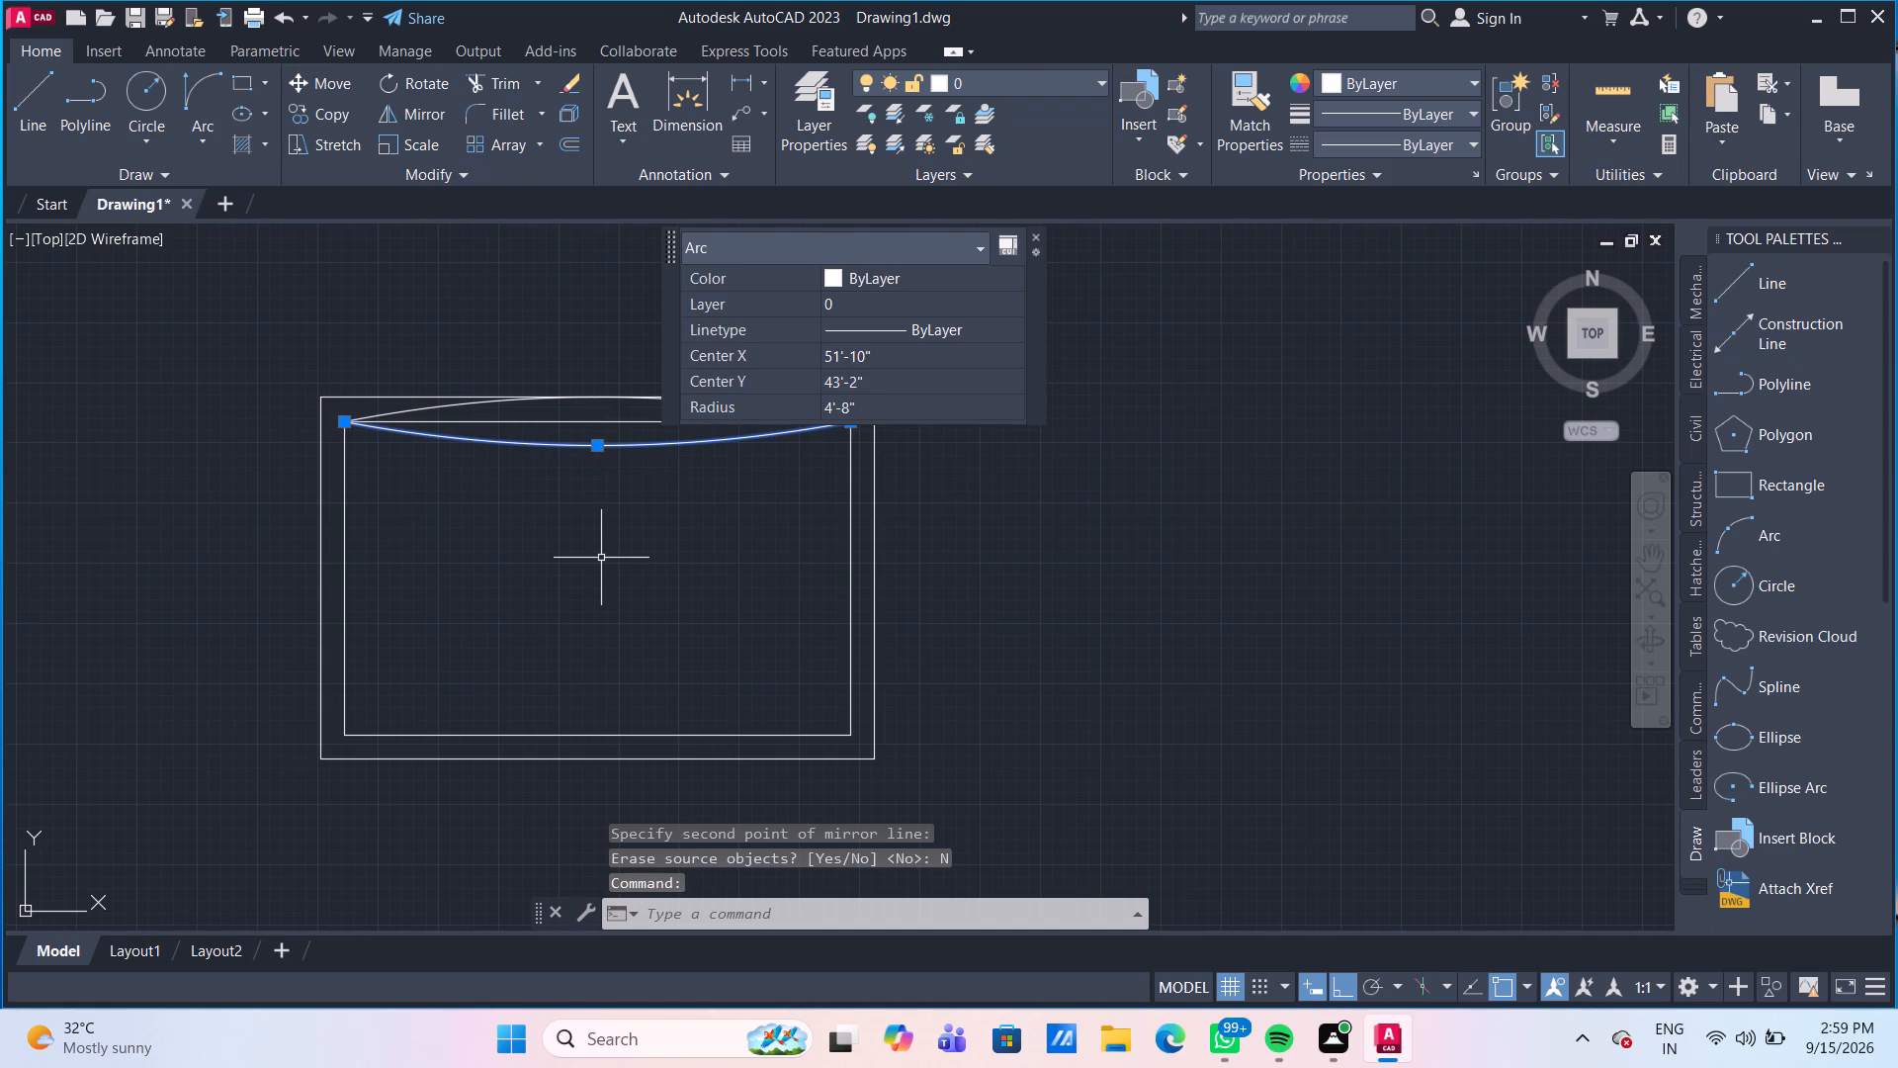
key(m)
key(Return)
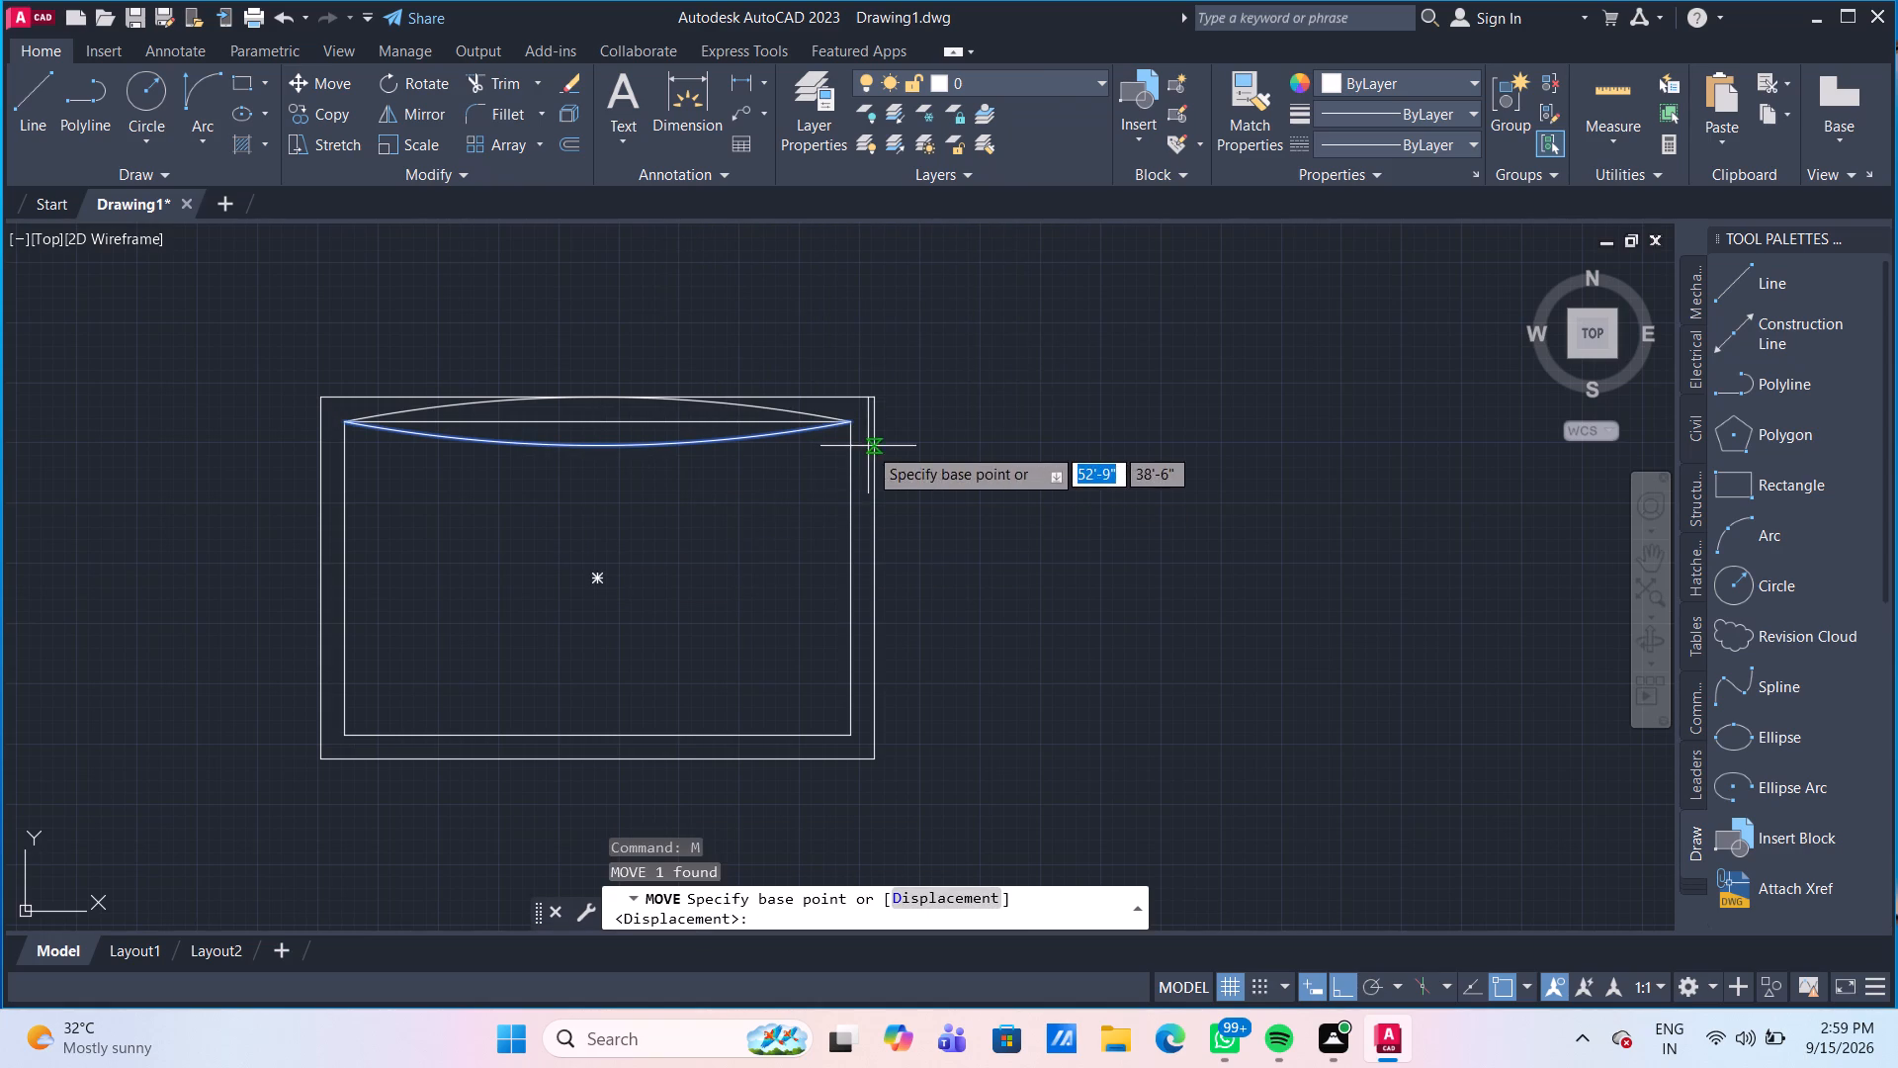
click(848, 419)
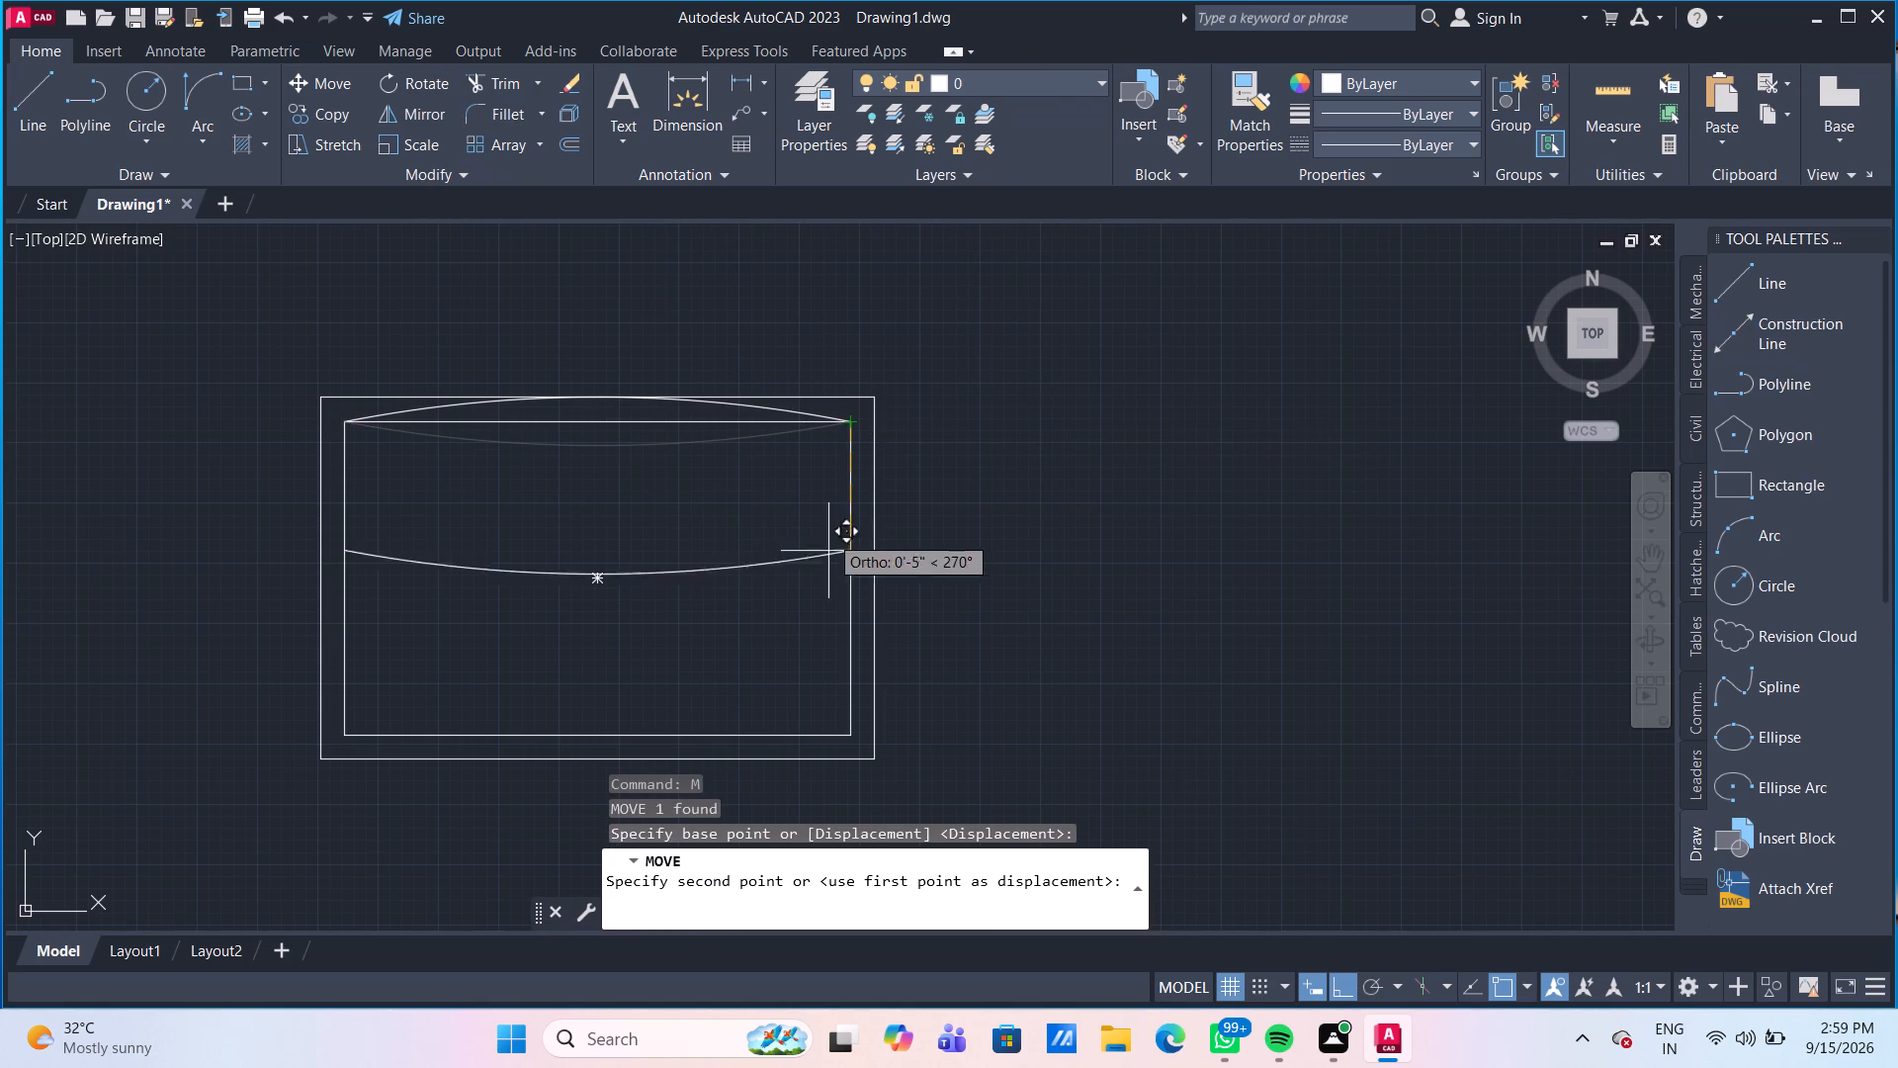
click(845, 738)
key(Escape)
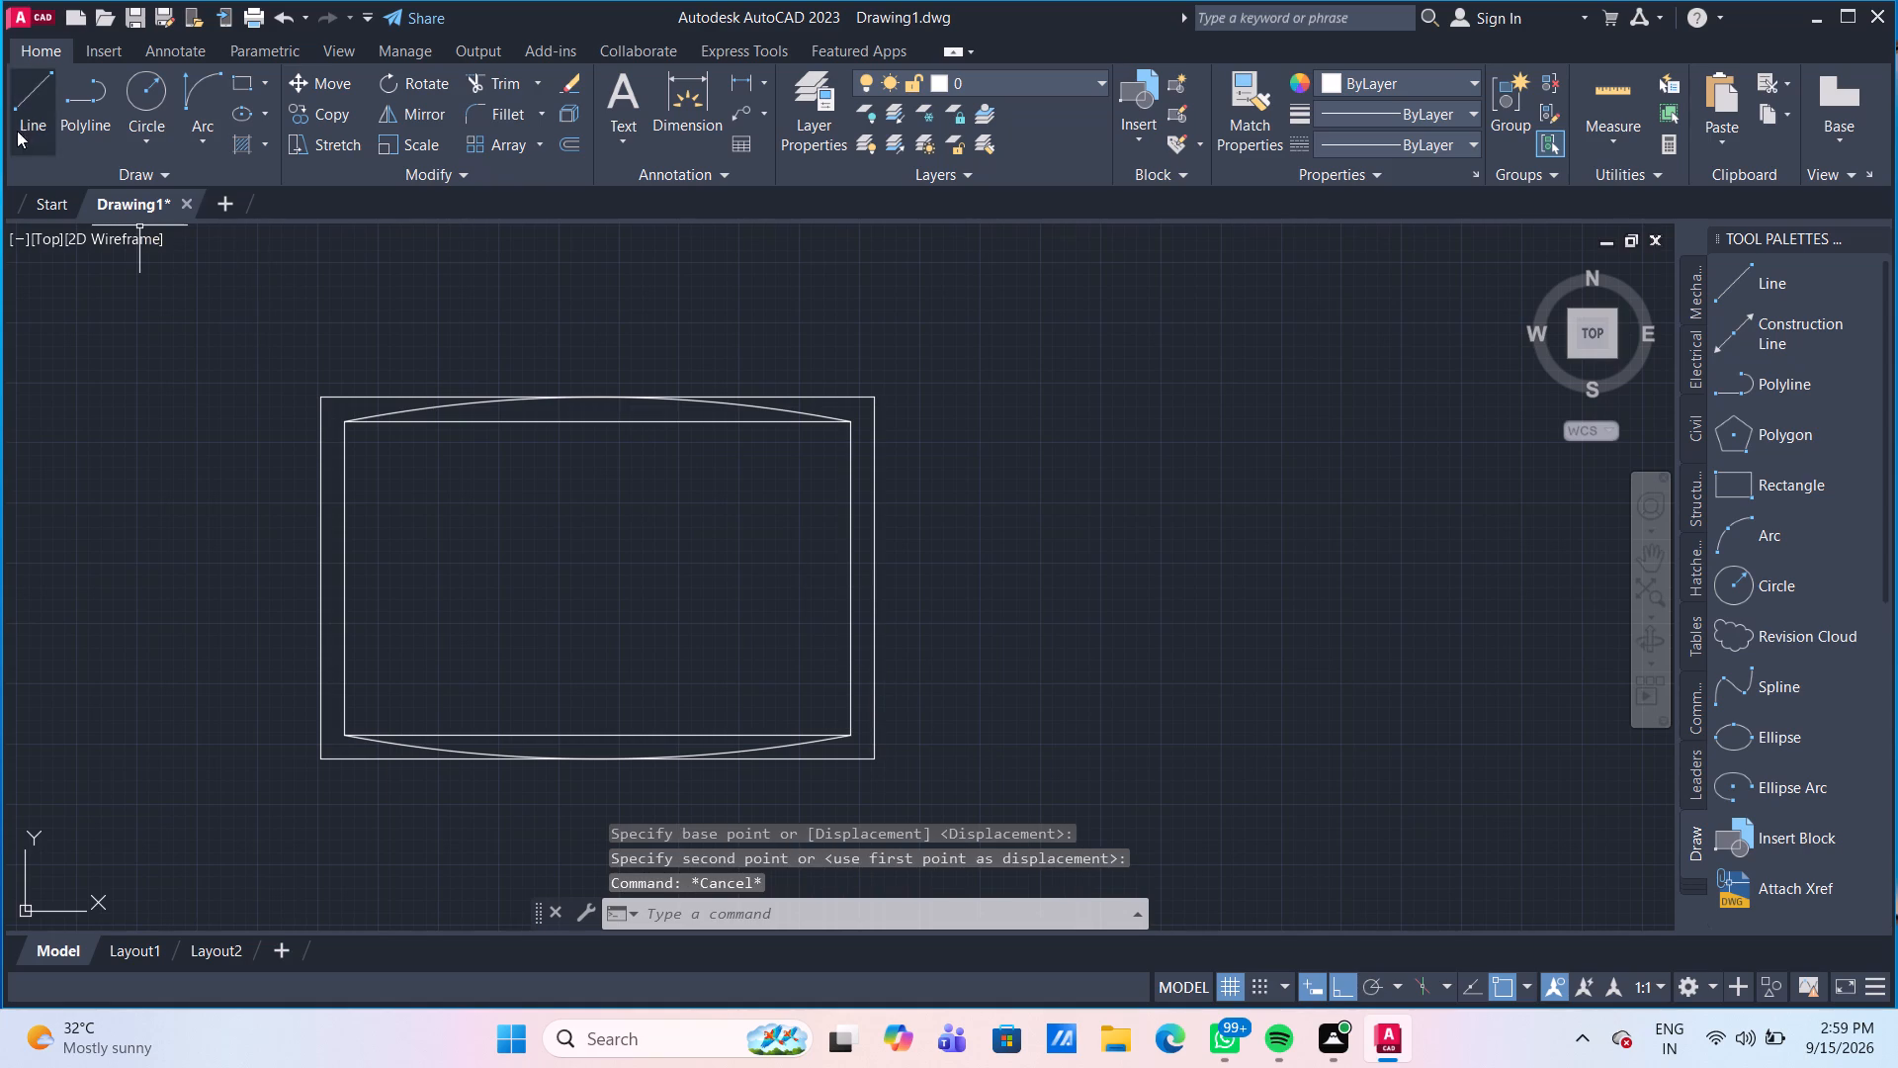
Draw shallow outward start-end-direction arcs between the corners of the inner rectangle's right and left edges.
click(214, 86)
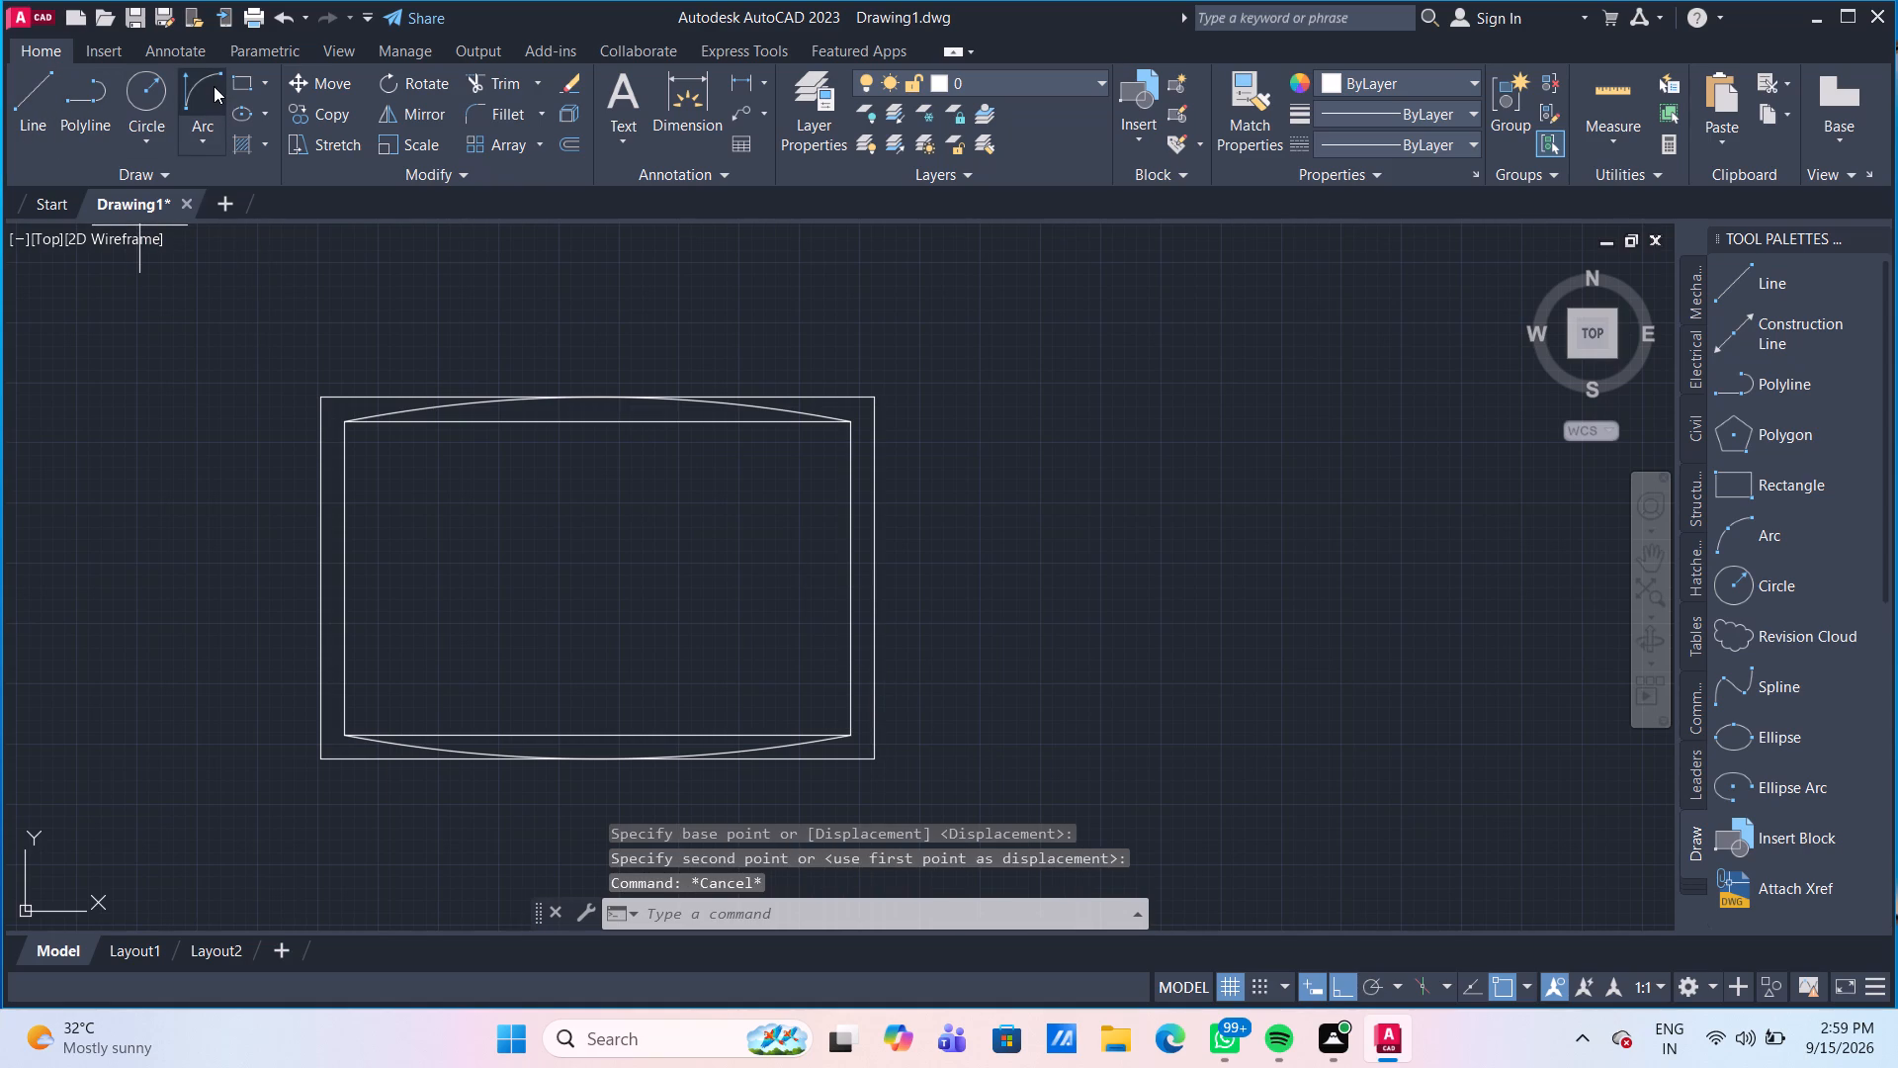
click(843, 424)
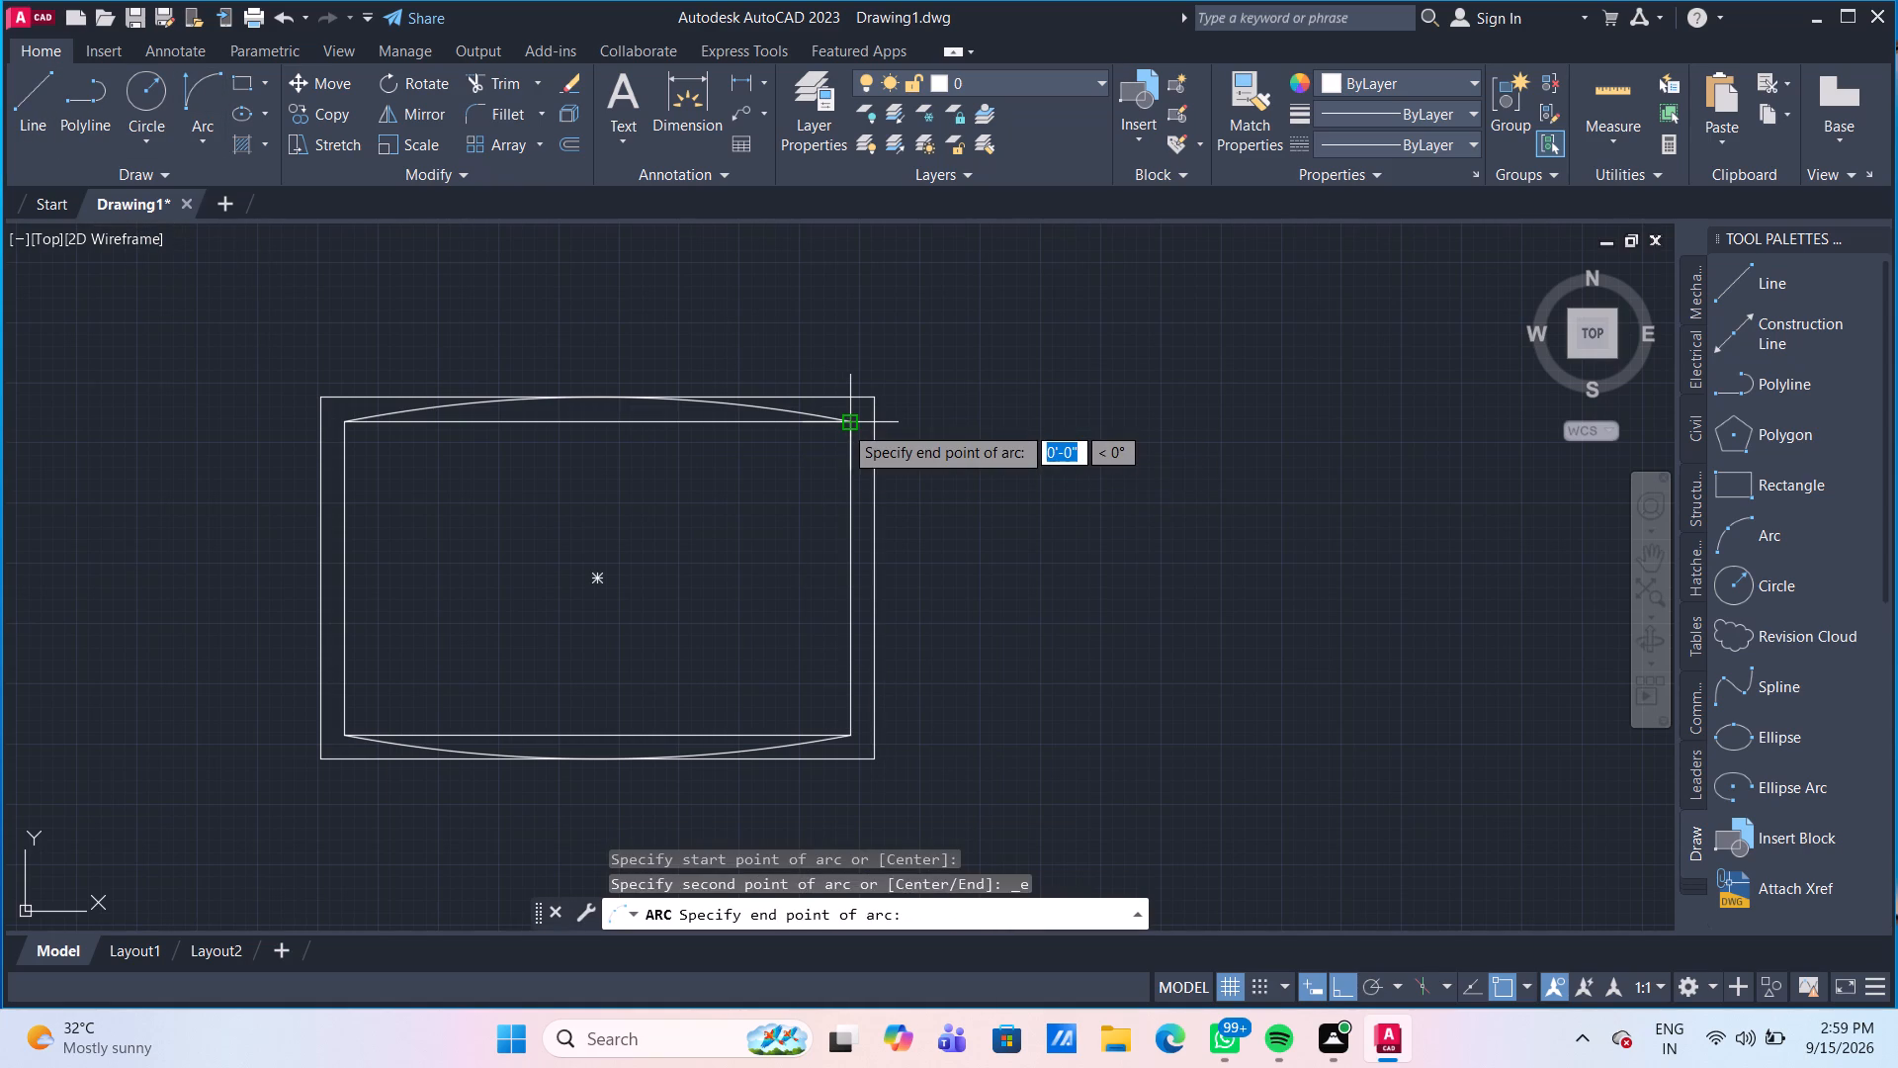
click(853, 735)
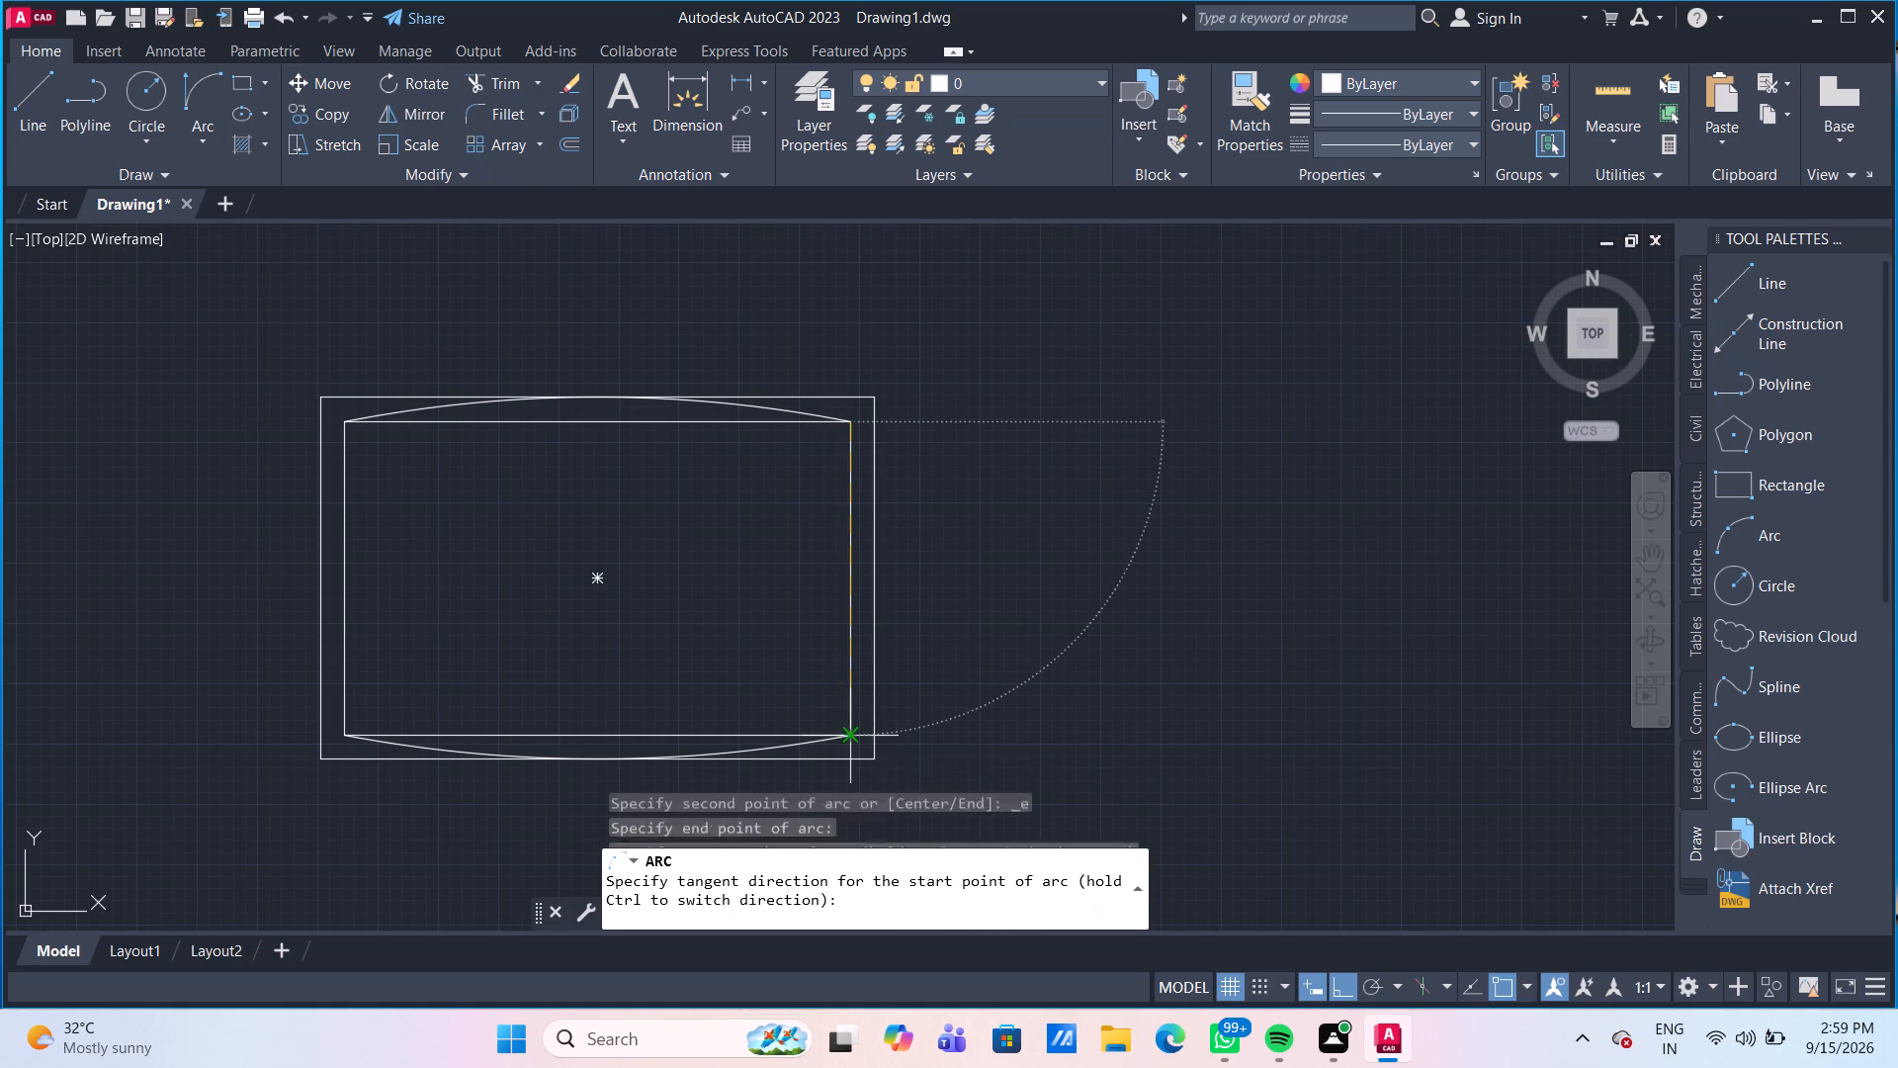
click(874, 571)
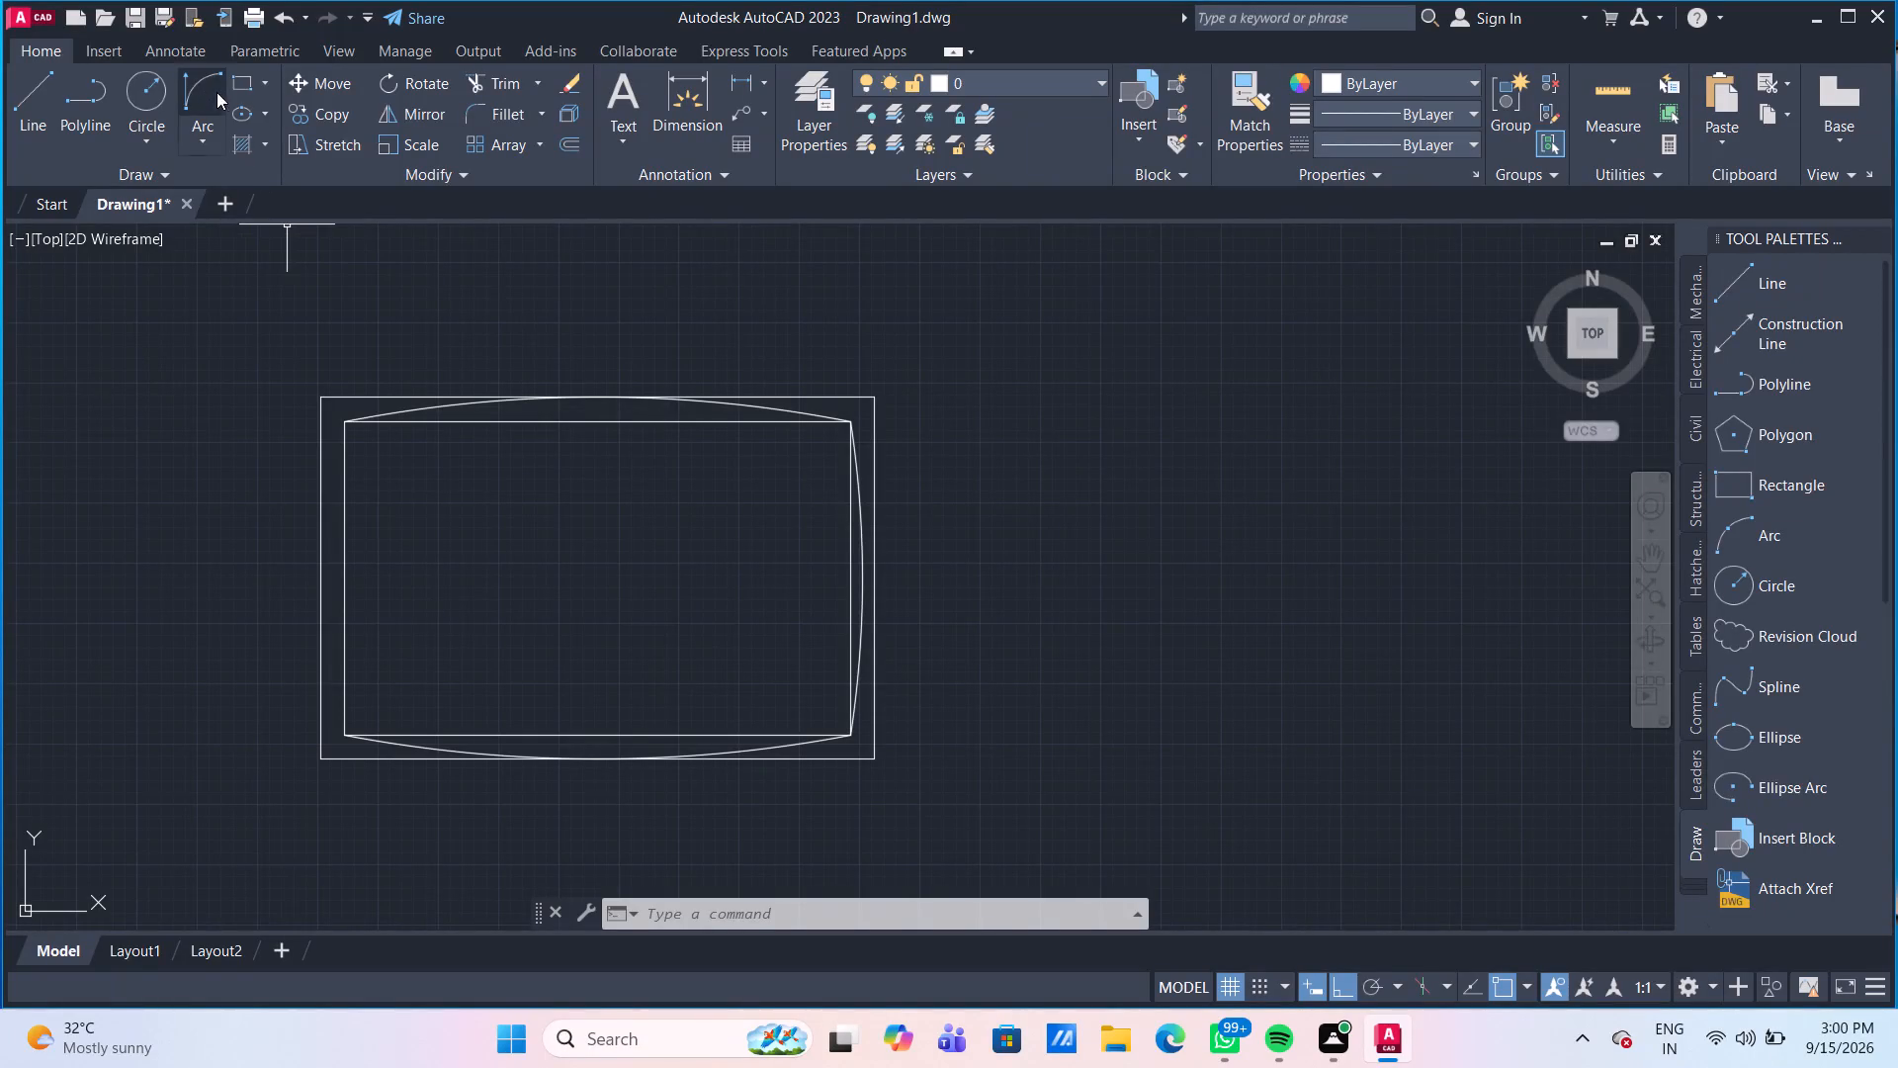
drag(203, 91, 202, 104)
click(344, 427)
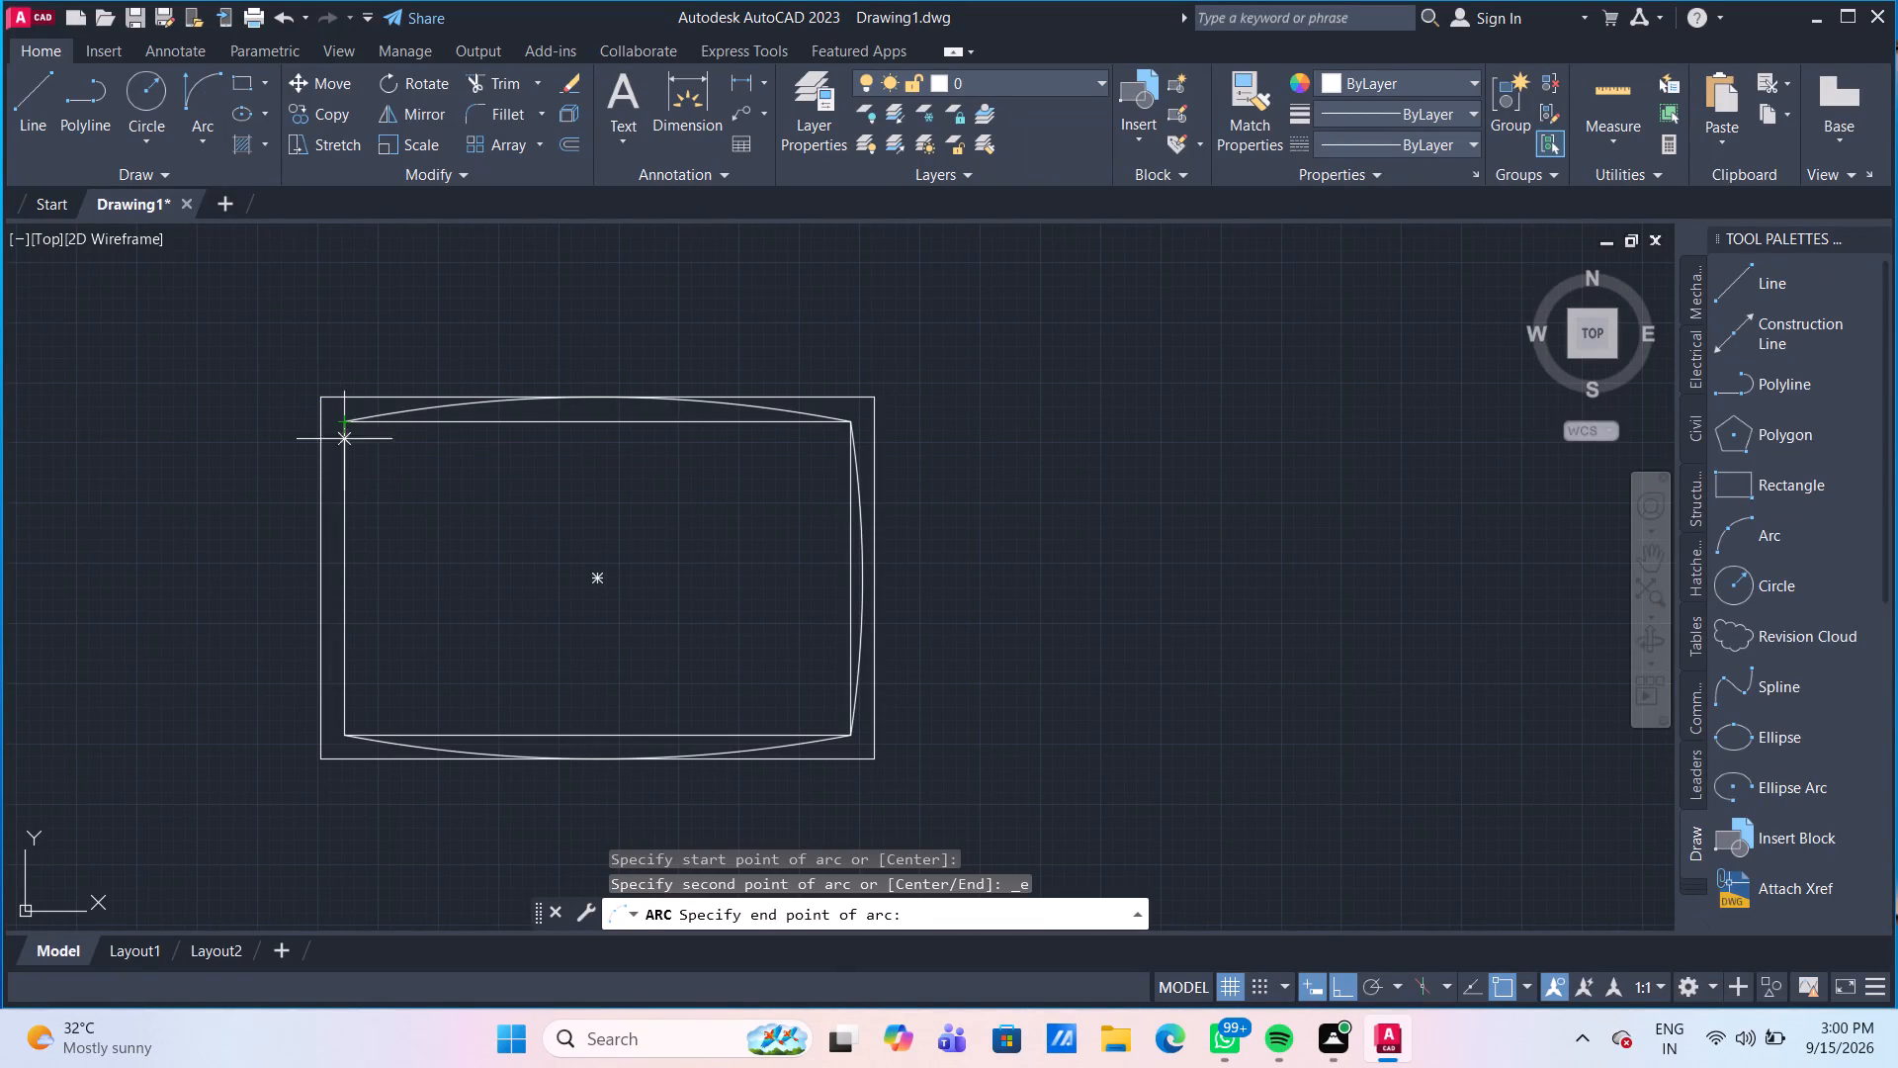
drag(341, 738, 340, 728)
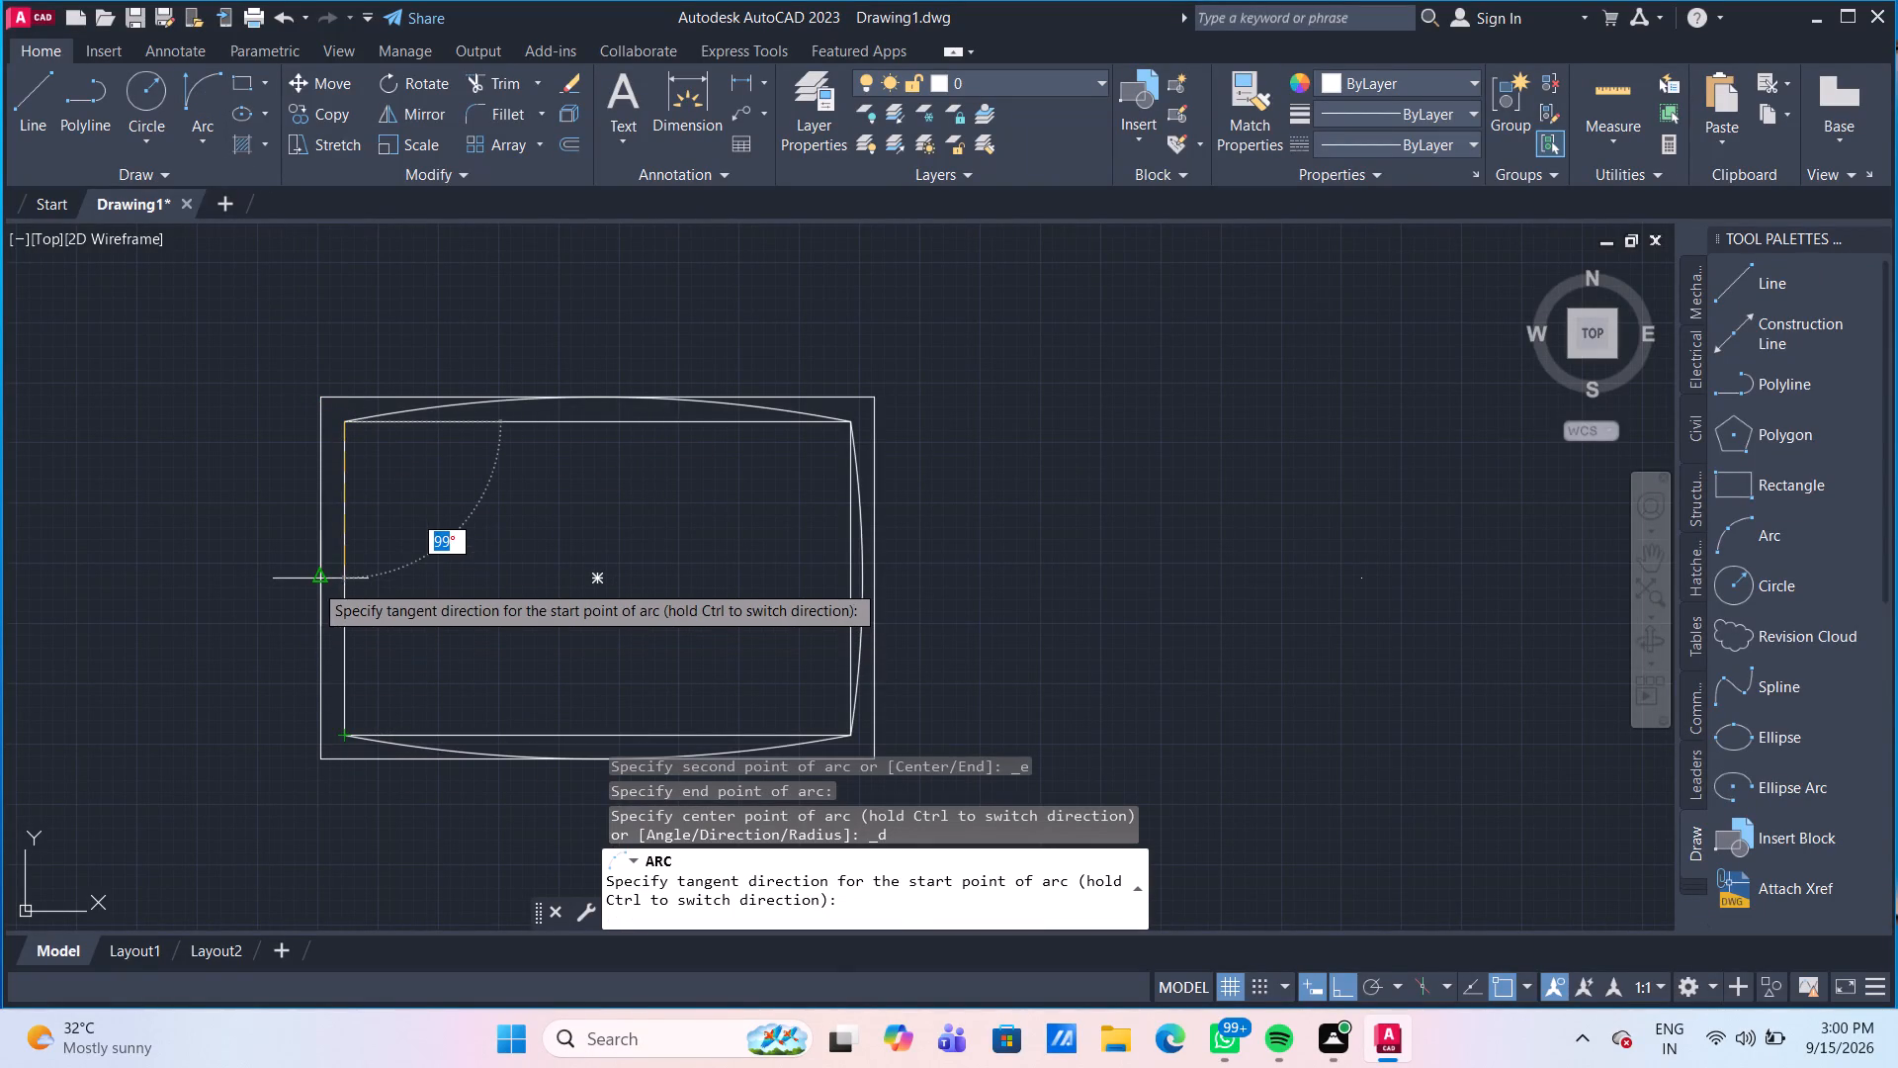
click(313, 582)
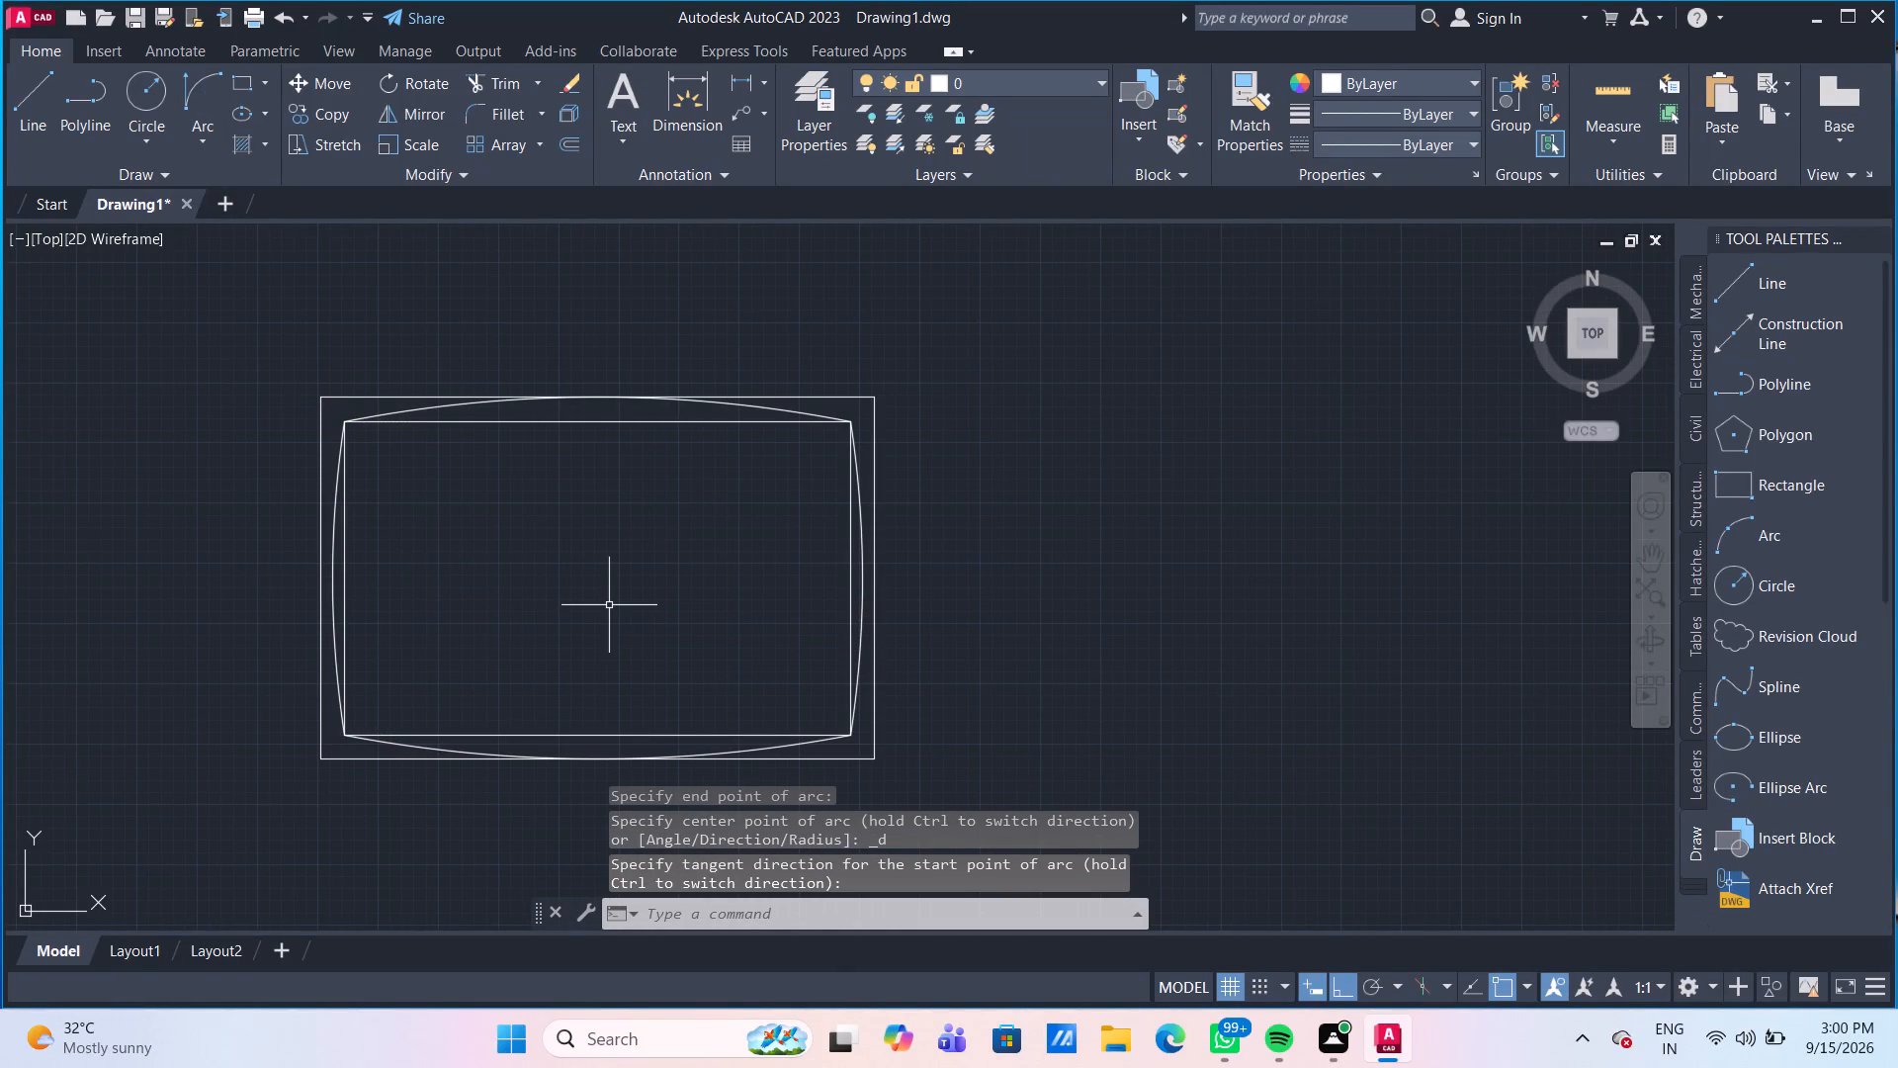
key(Escape)
Stretch the midpoints of both side arcs out to the outer rectangle's edges, giving the right arc a radius of about 1'10".
scroll(621, 611, down, 1)
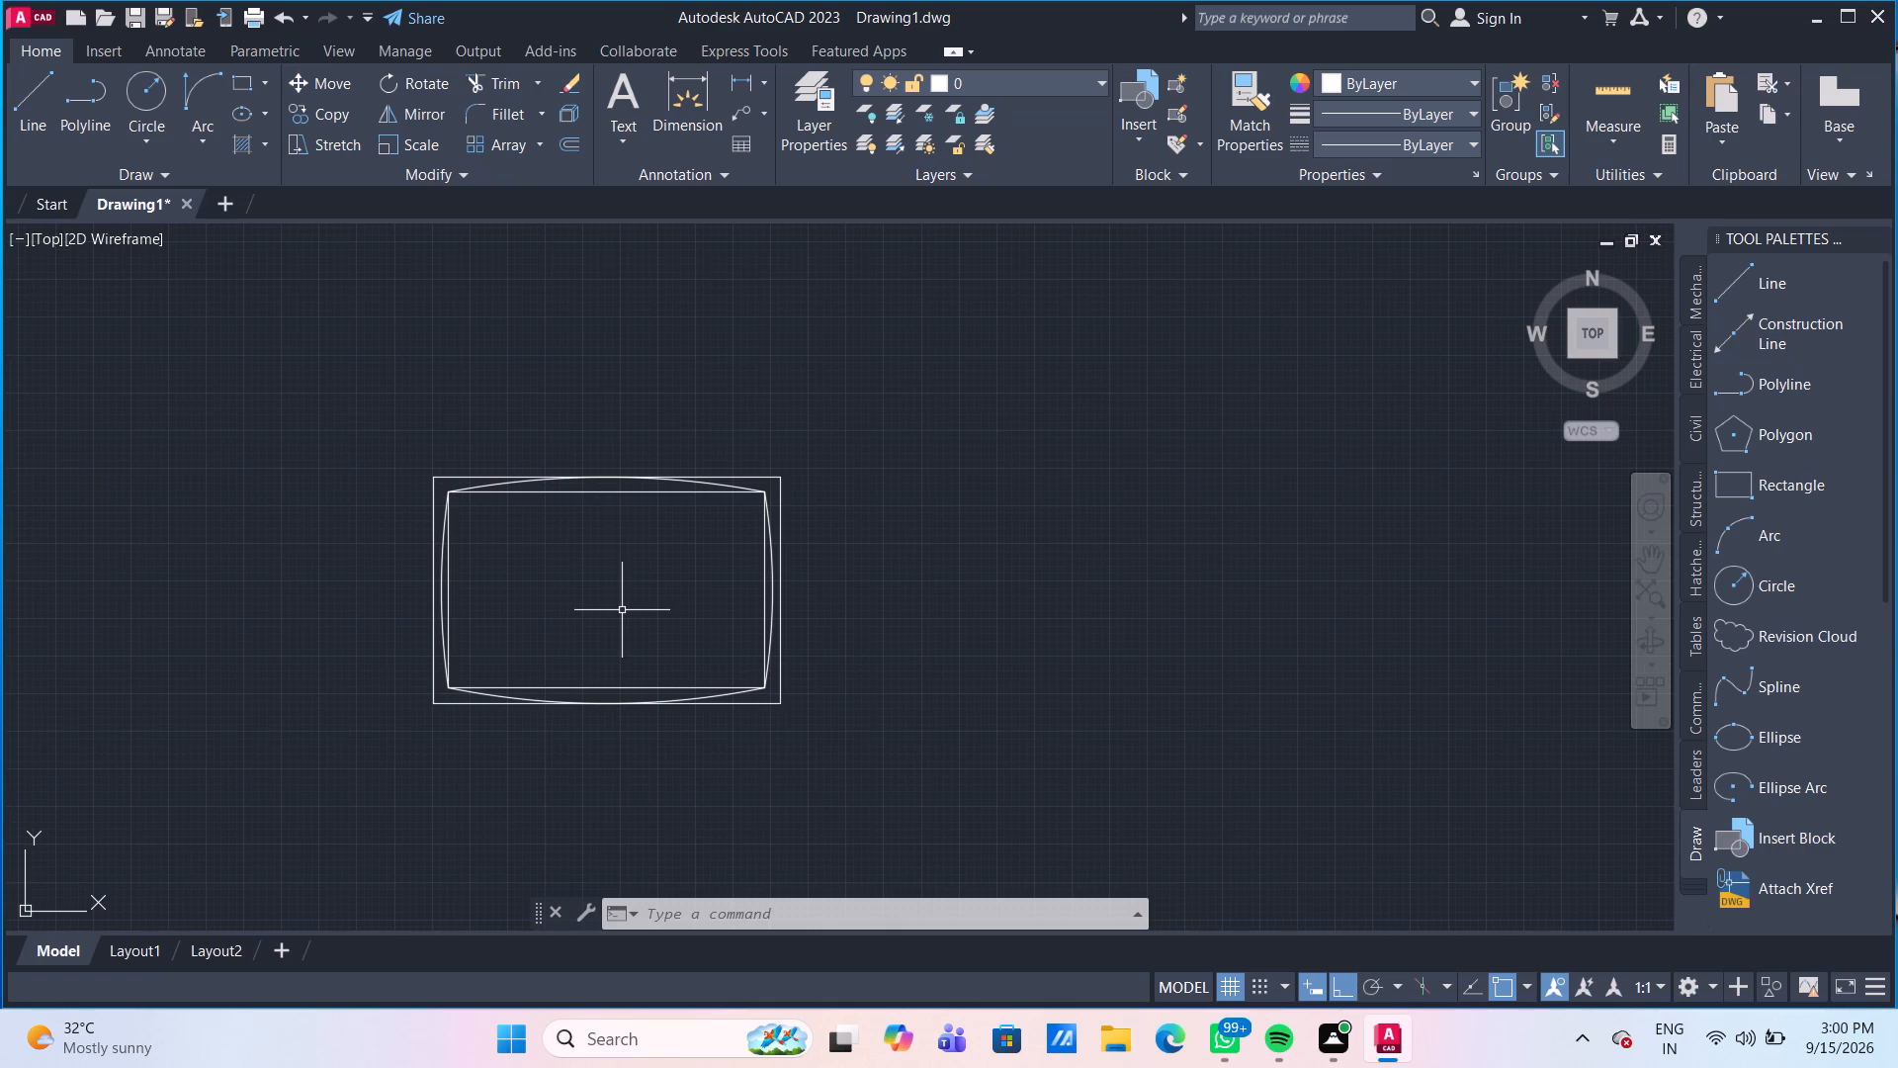
scroll(630, 535, up, 1)
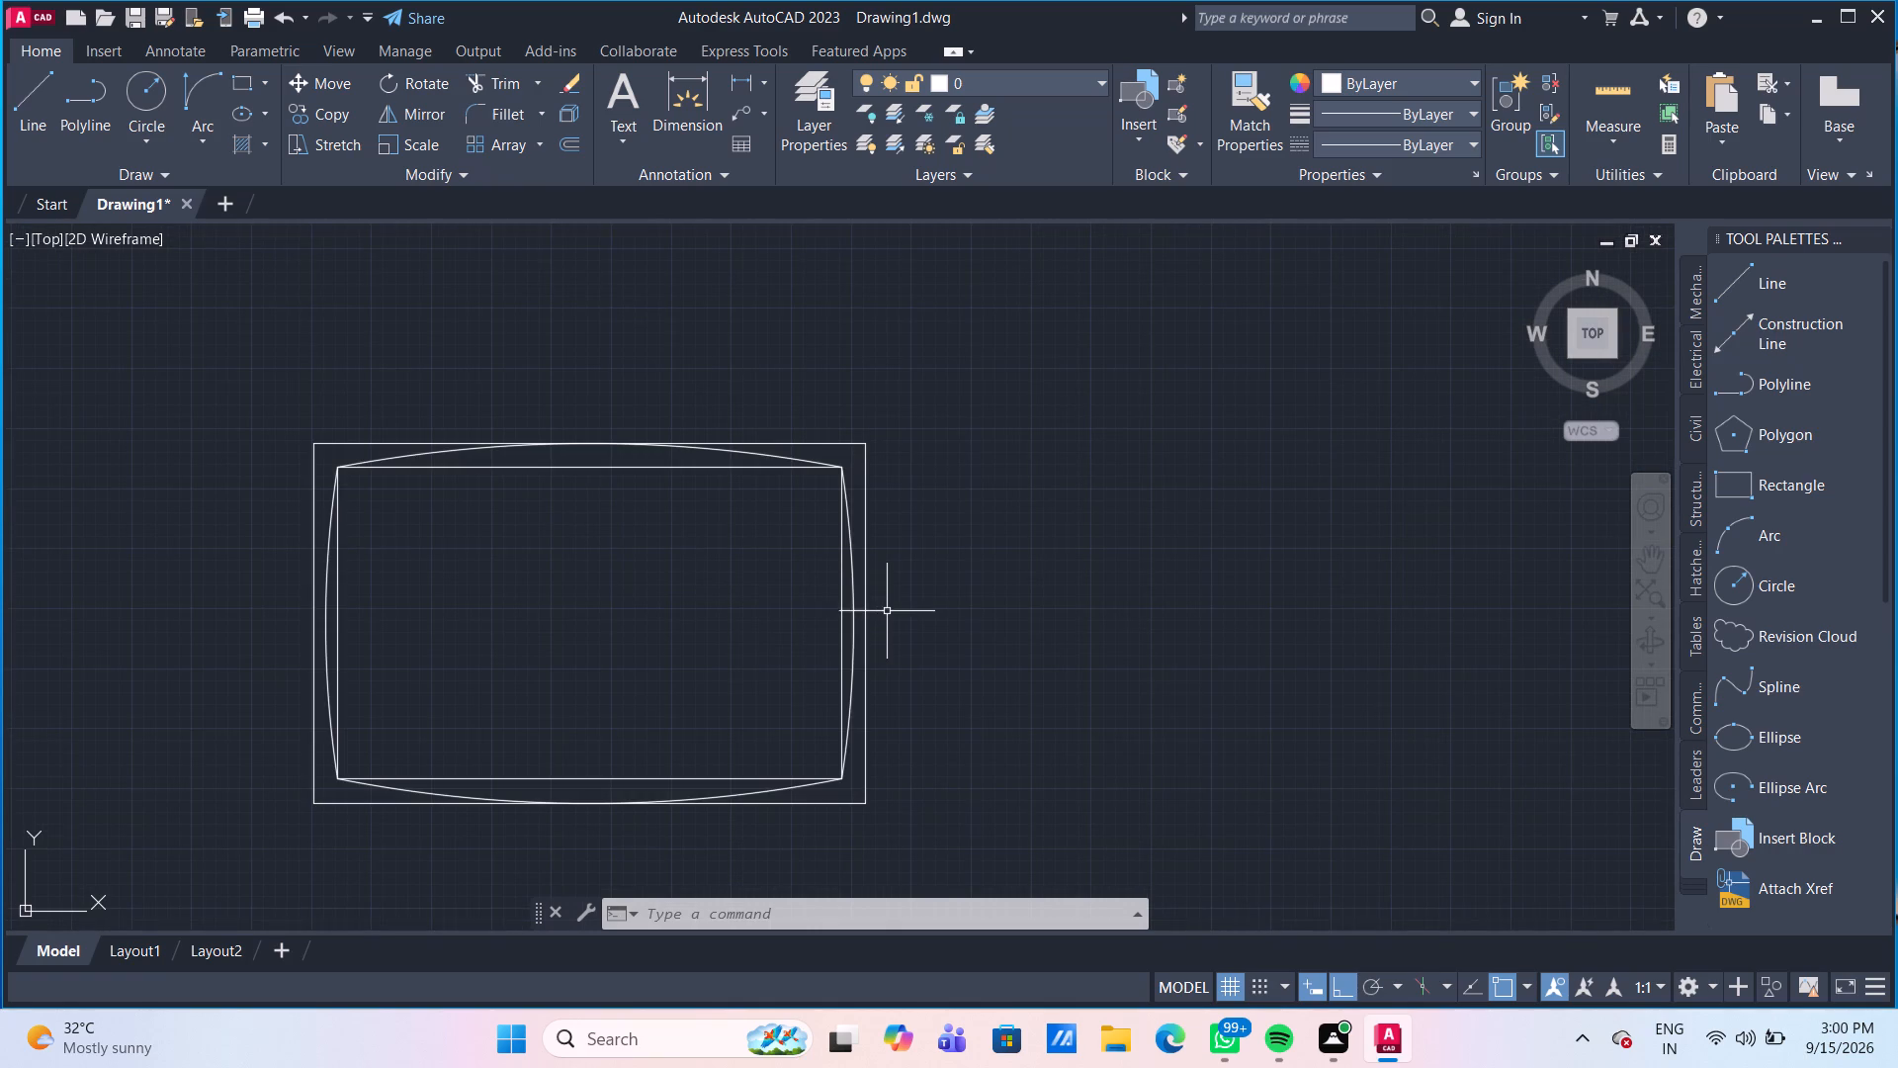
click(856, 608)
click(855, 623)
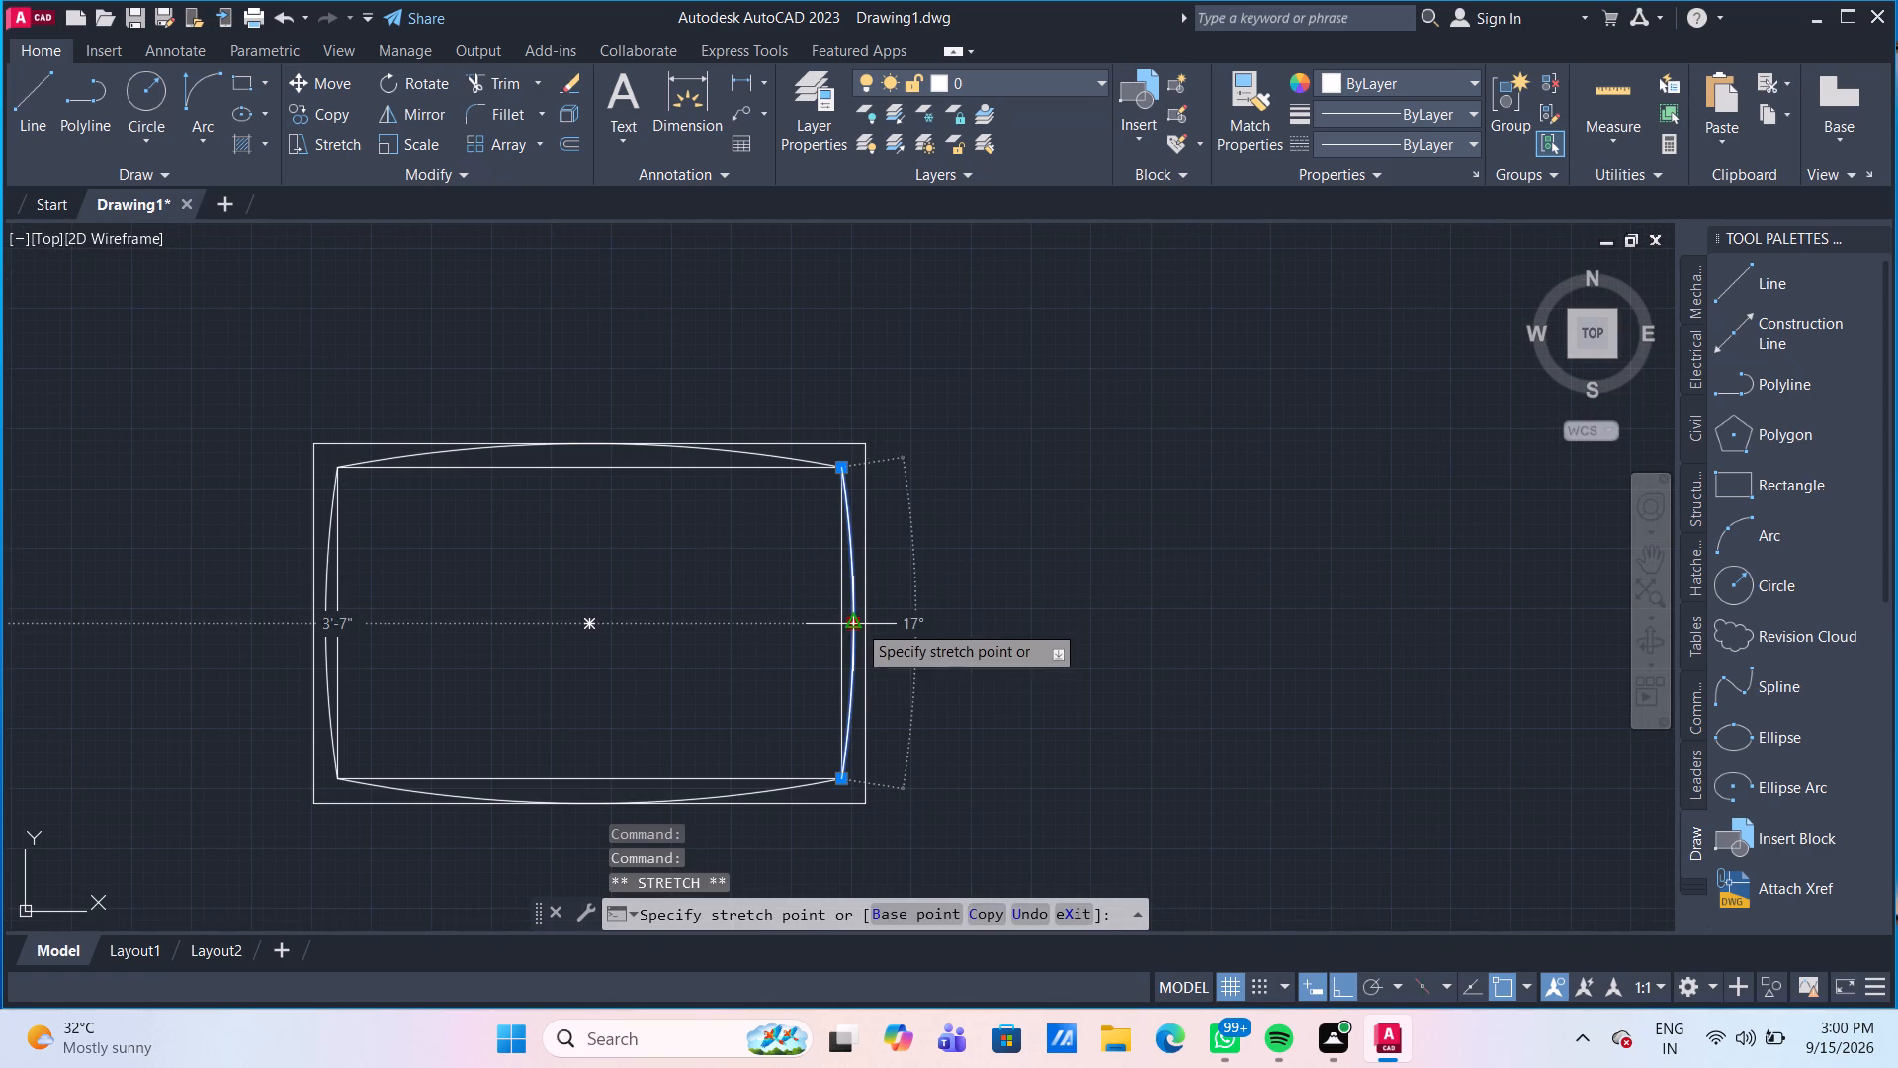
click(867, 626)
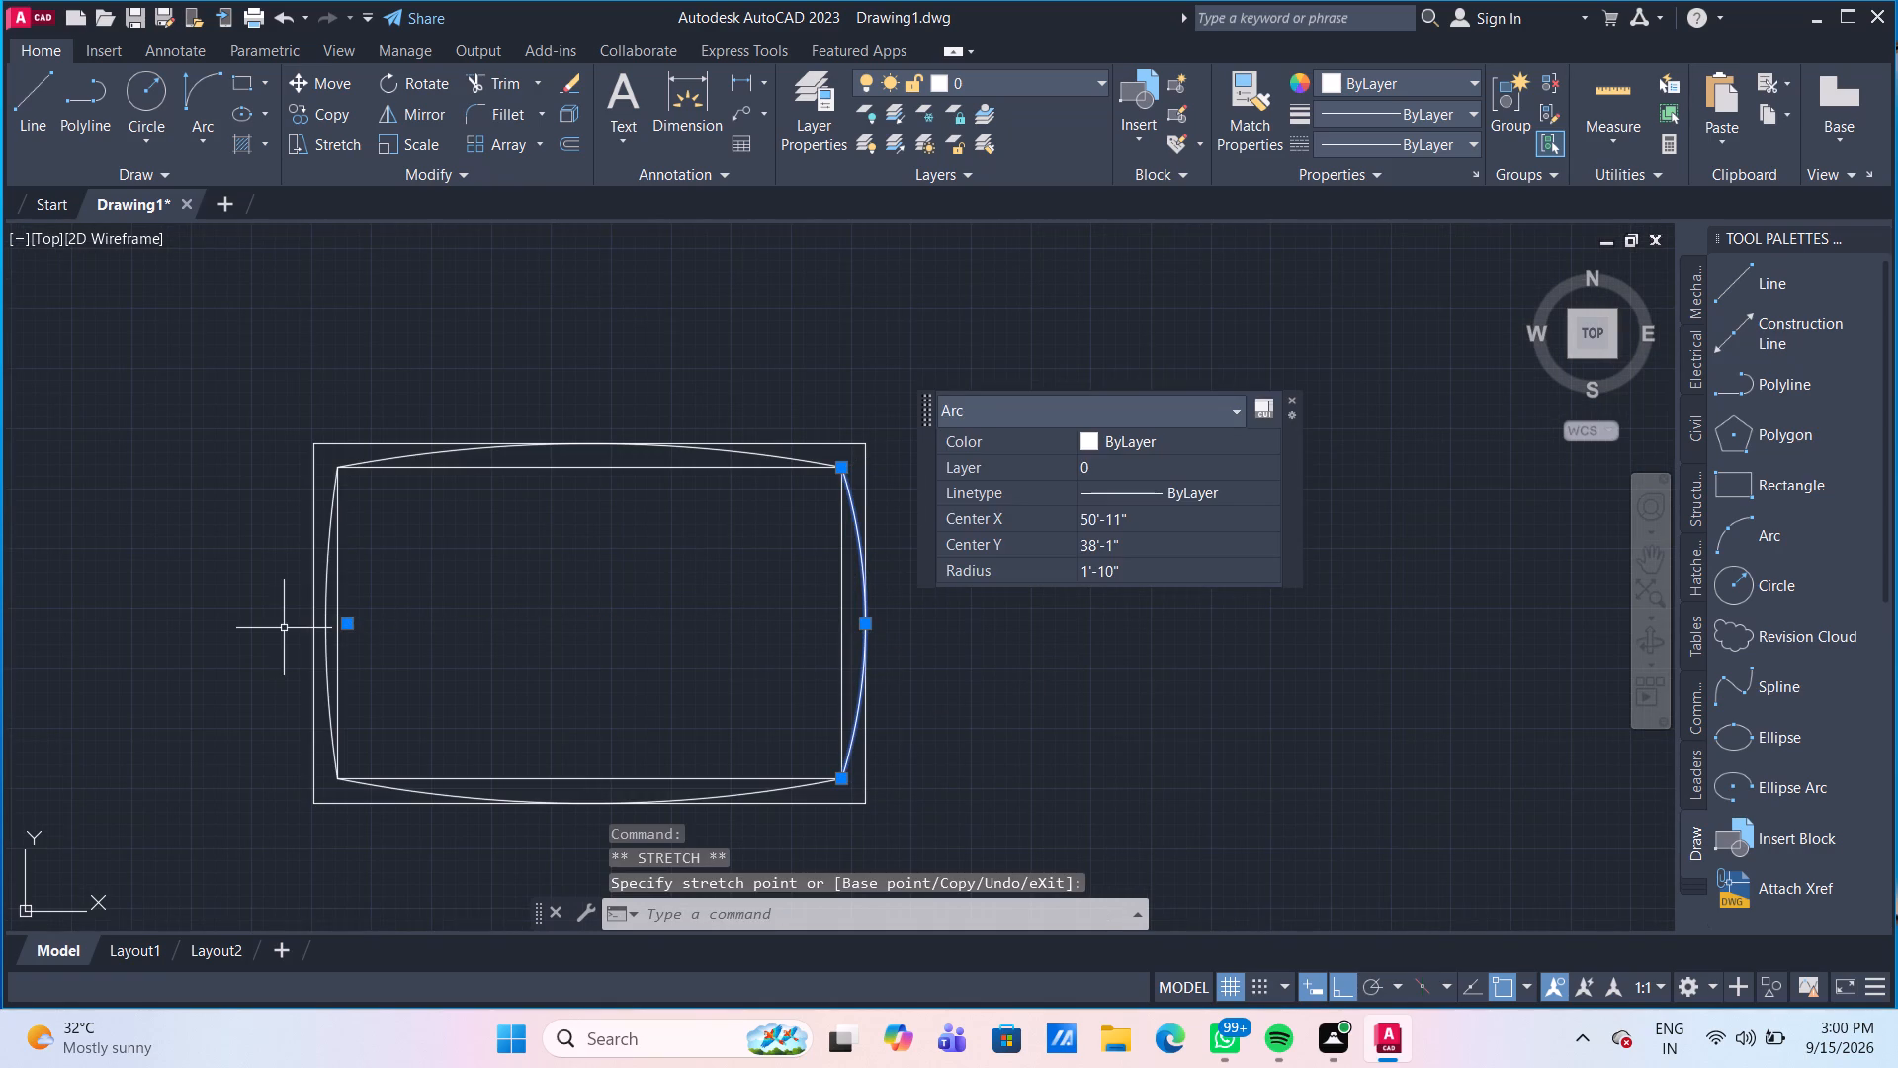
click(323, 628)
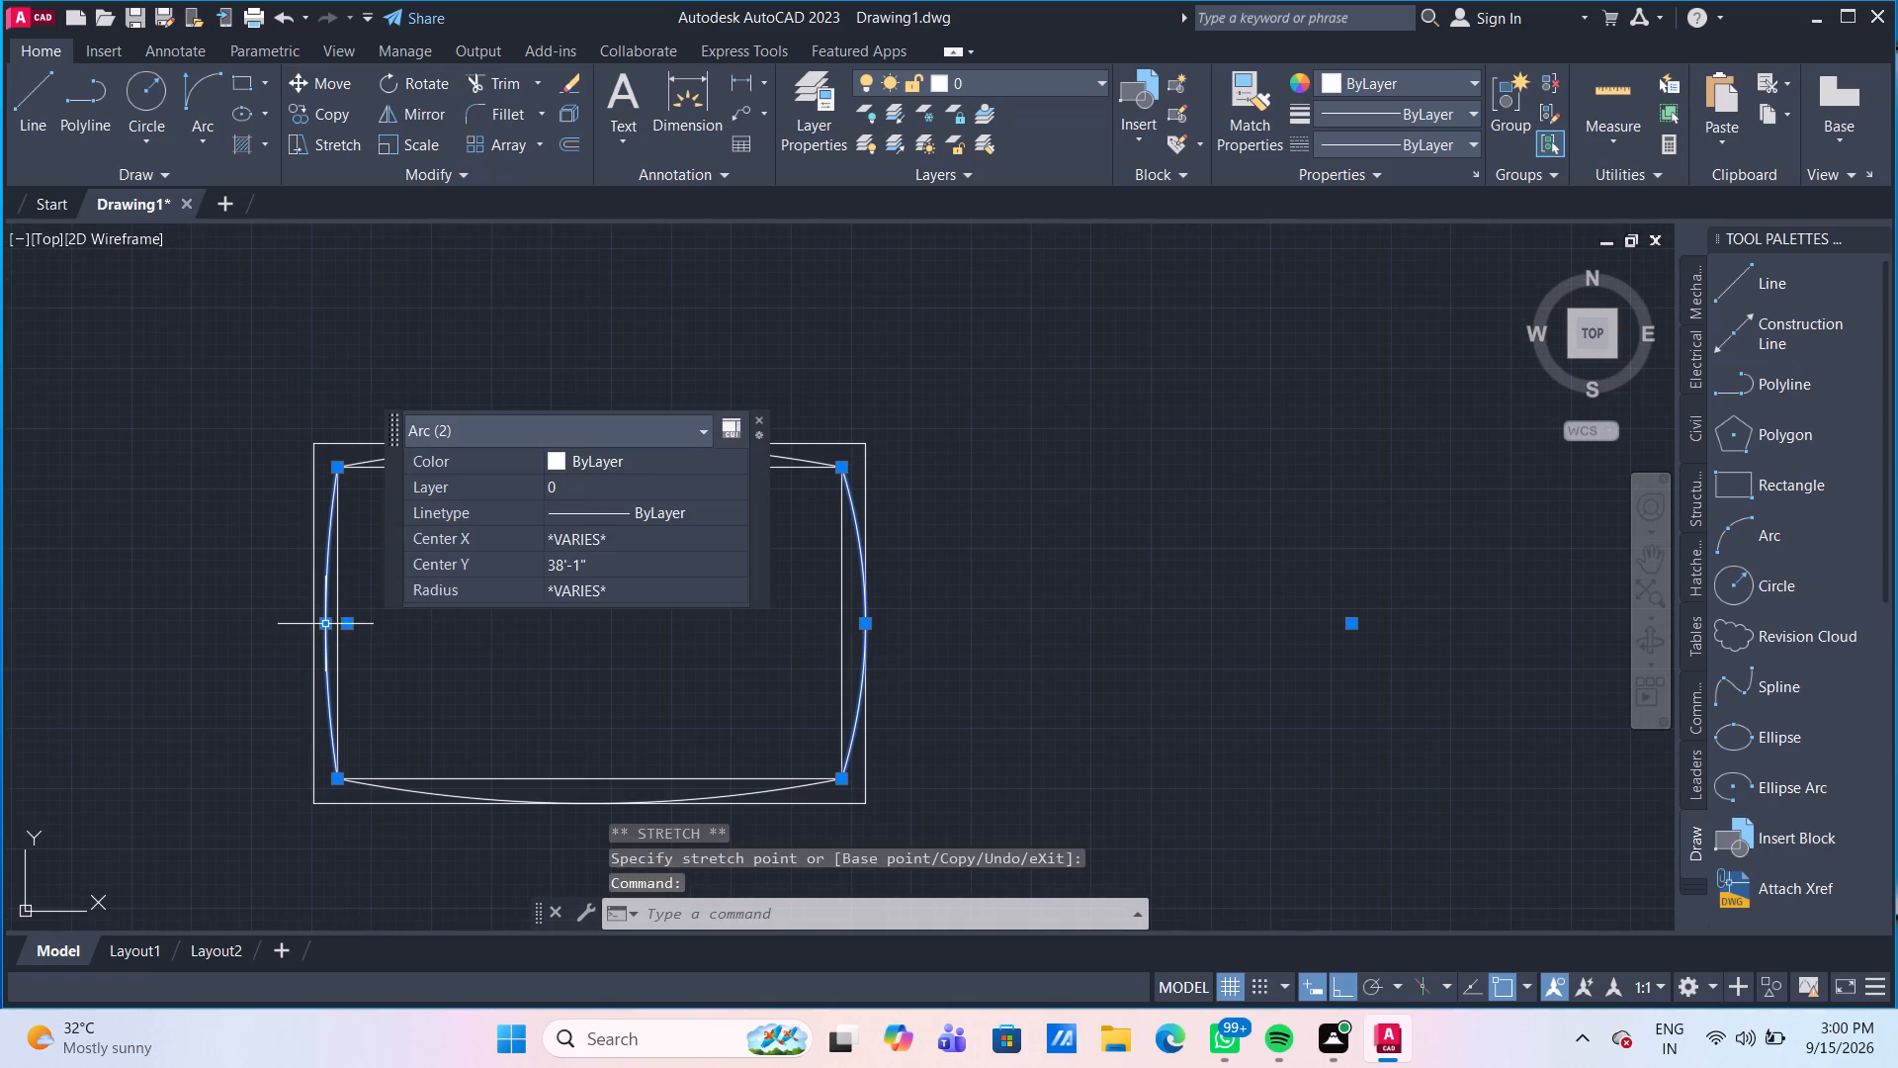
click(323, 628)
click(312, 628)
scroll(550, 664, down, 1)
scroll(550, 689, up, 1)
key(Escape)
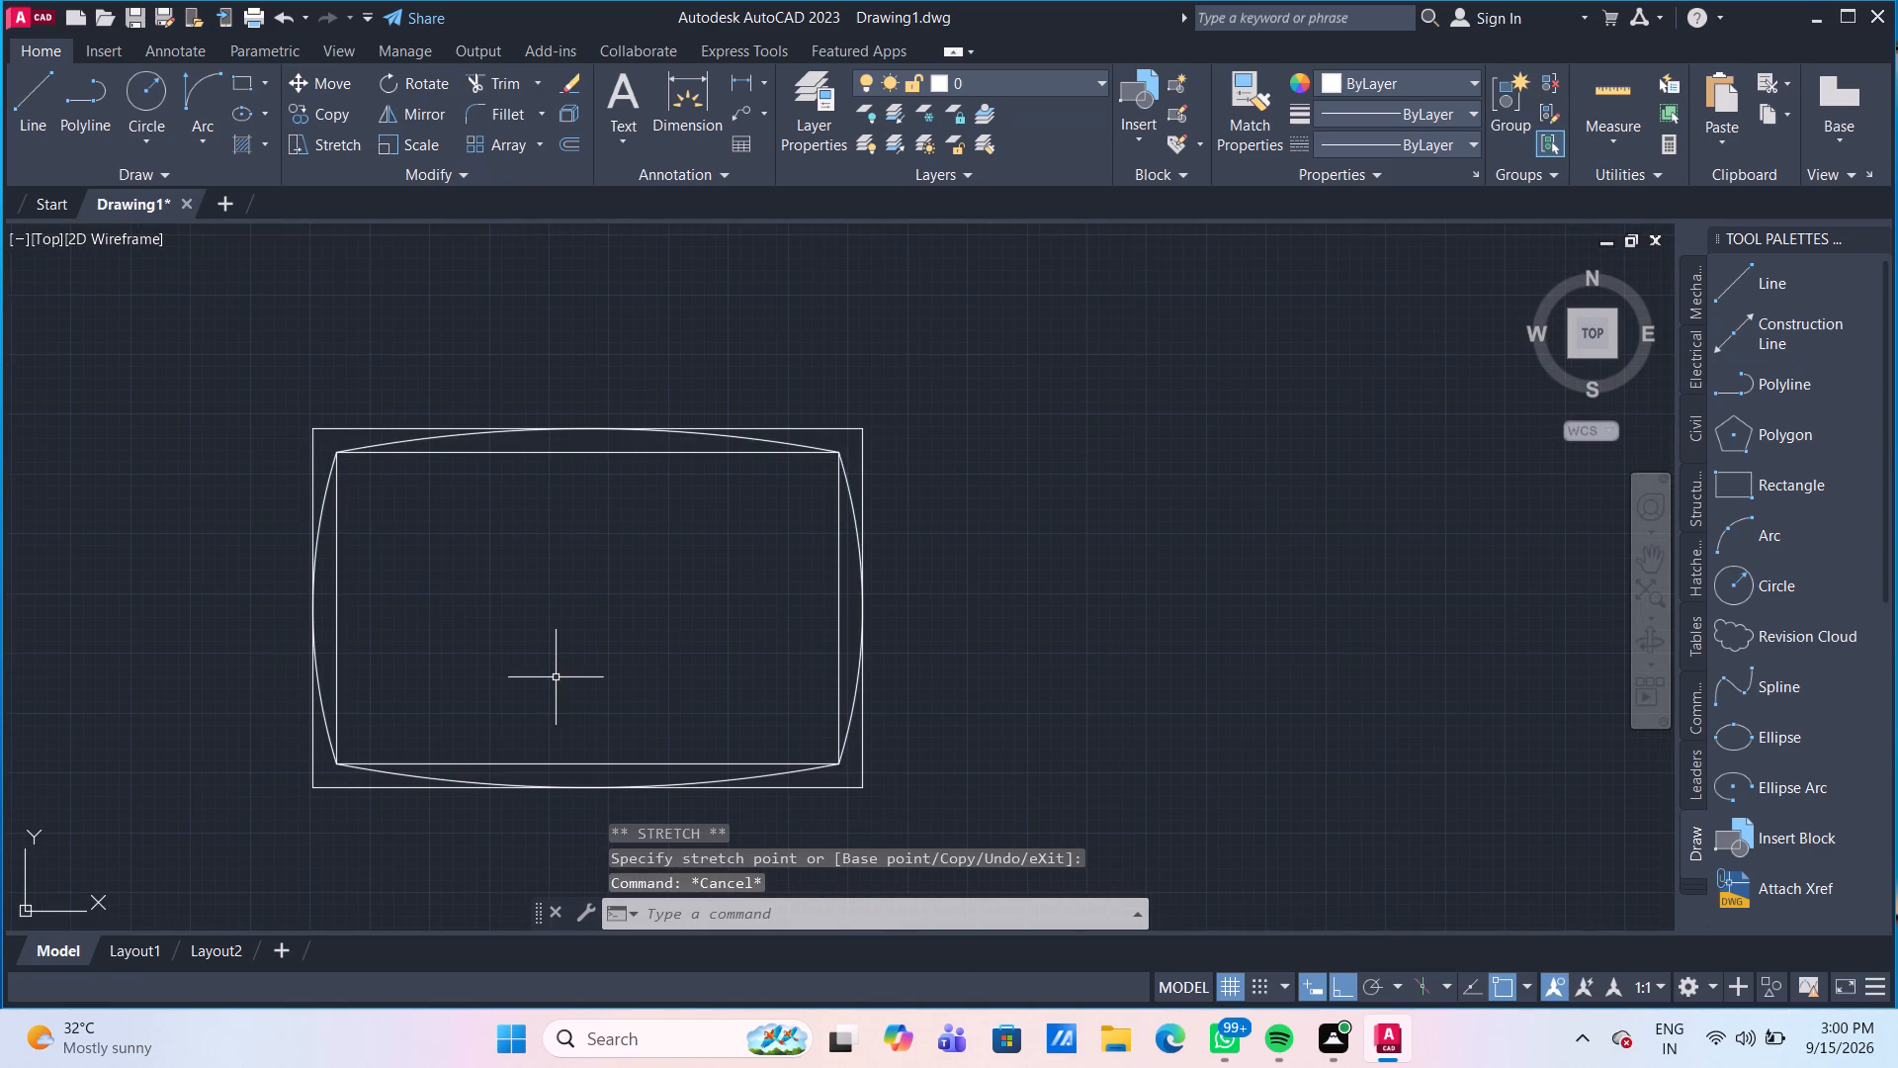
Draw a circle of 3" radius at the centre of the inner rectangle.
middle_drag(560, 672, 470, 642)
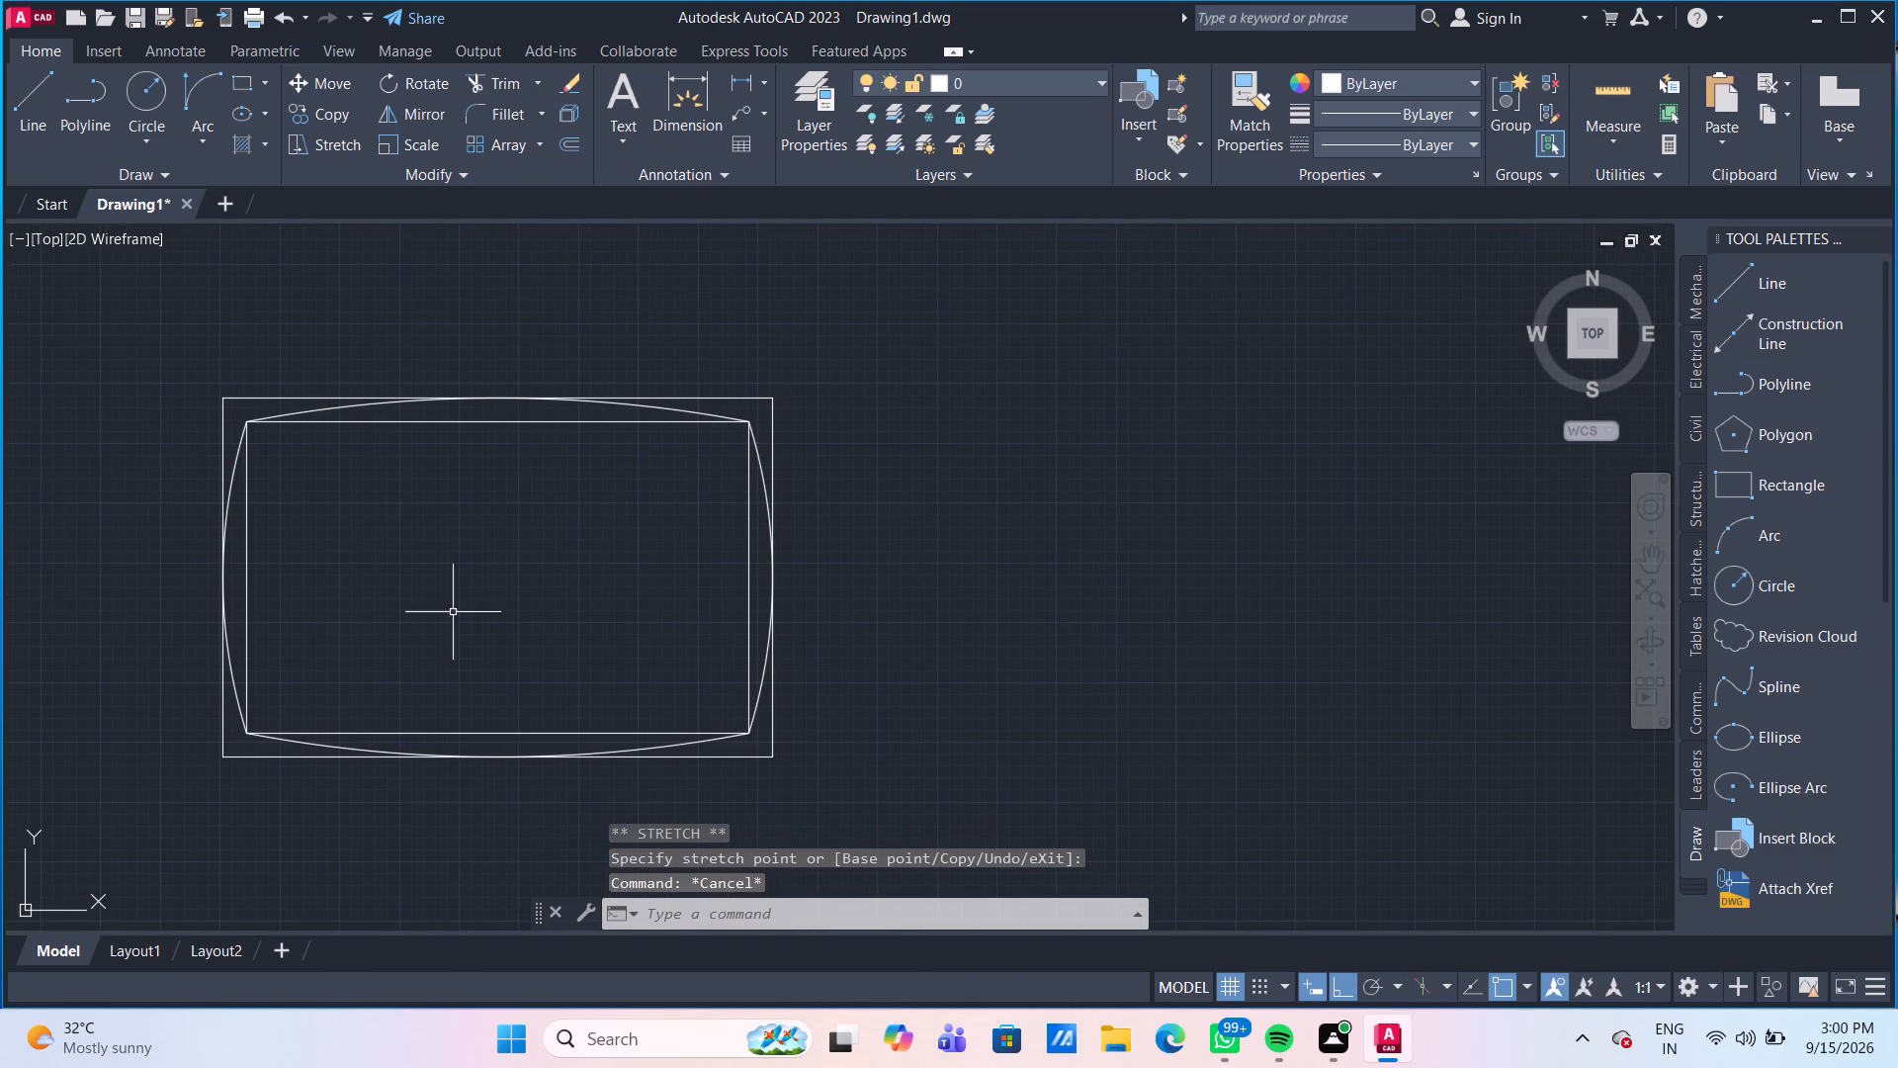
click(155, 98)
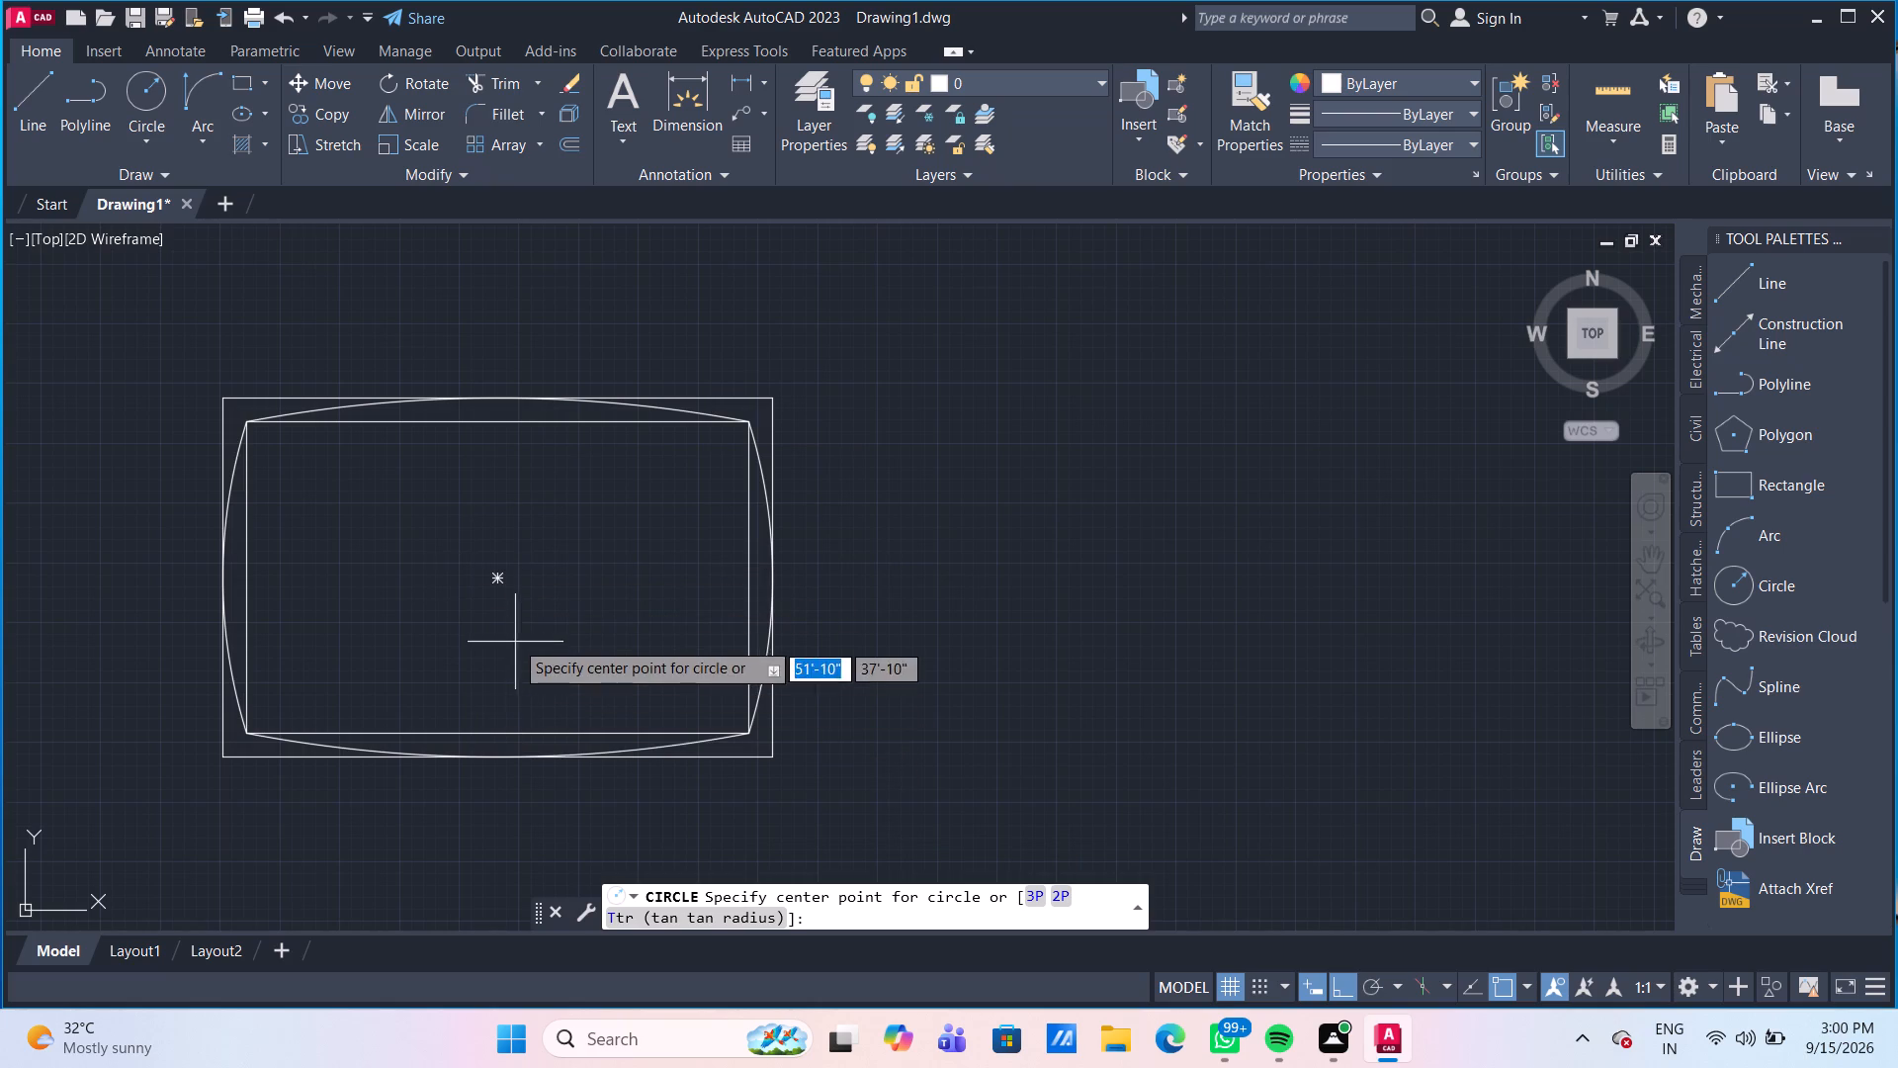
click(497, 578)
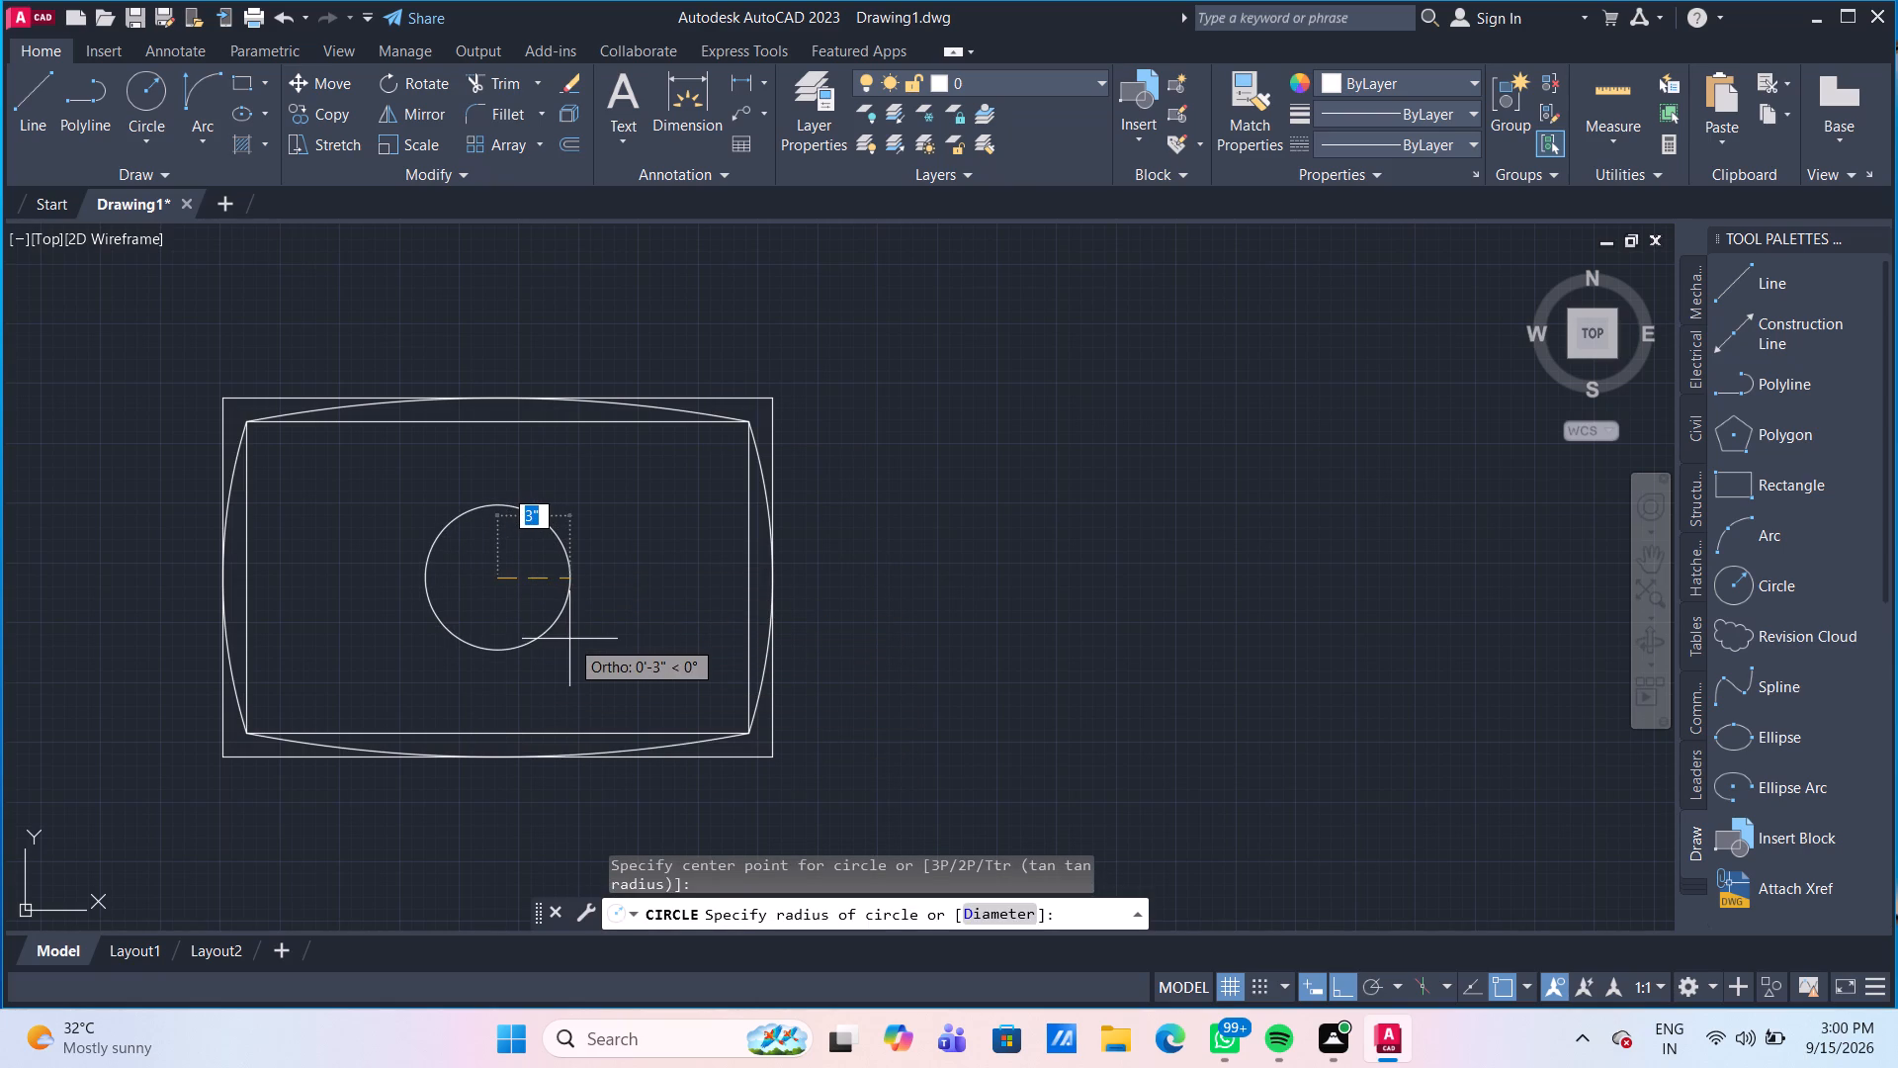
text(3")
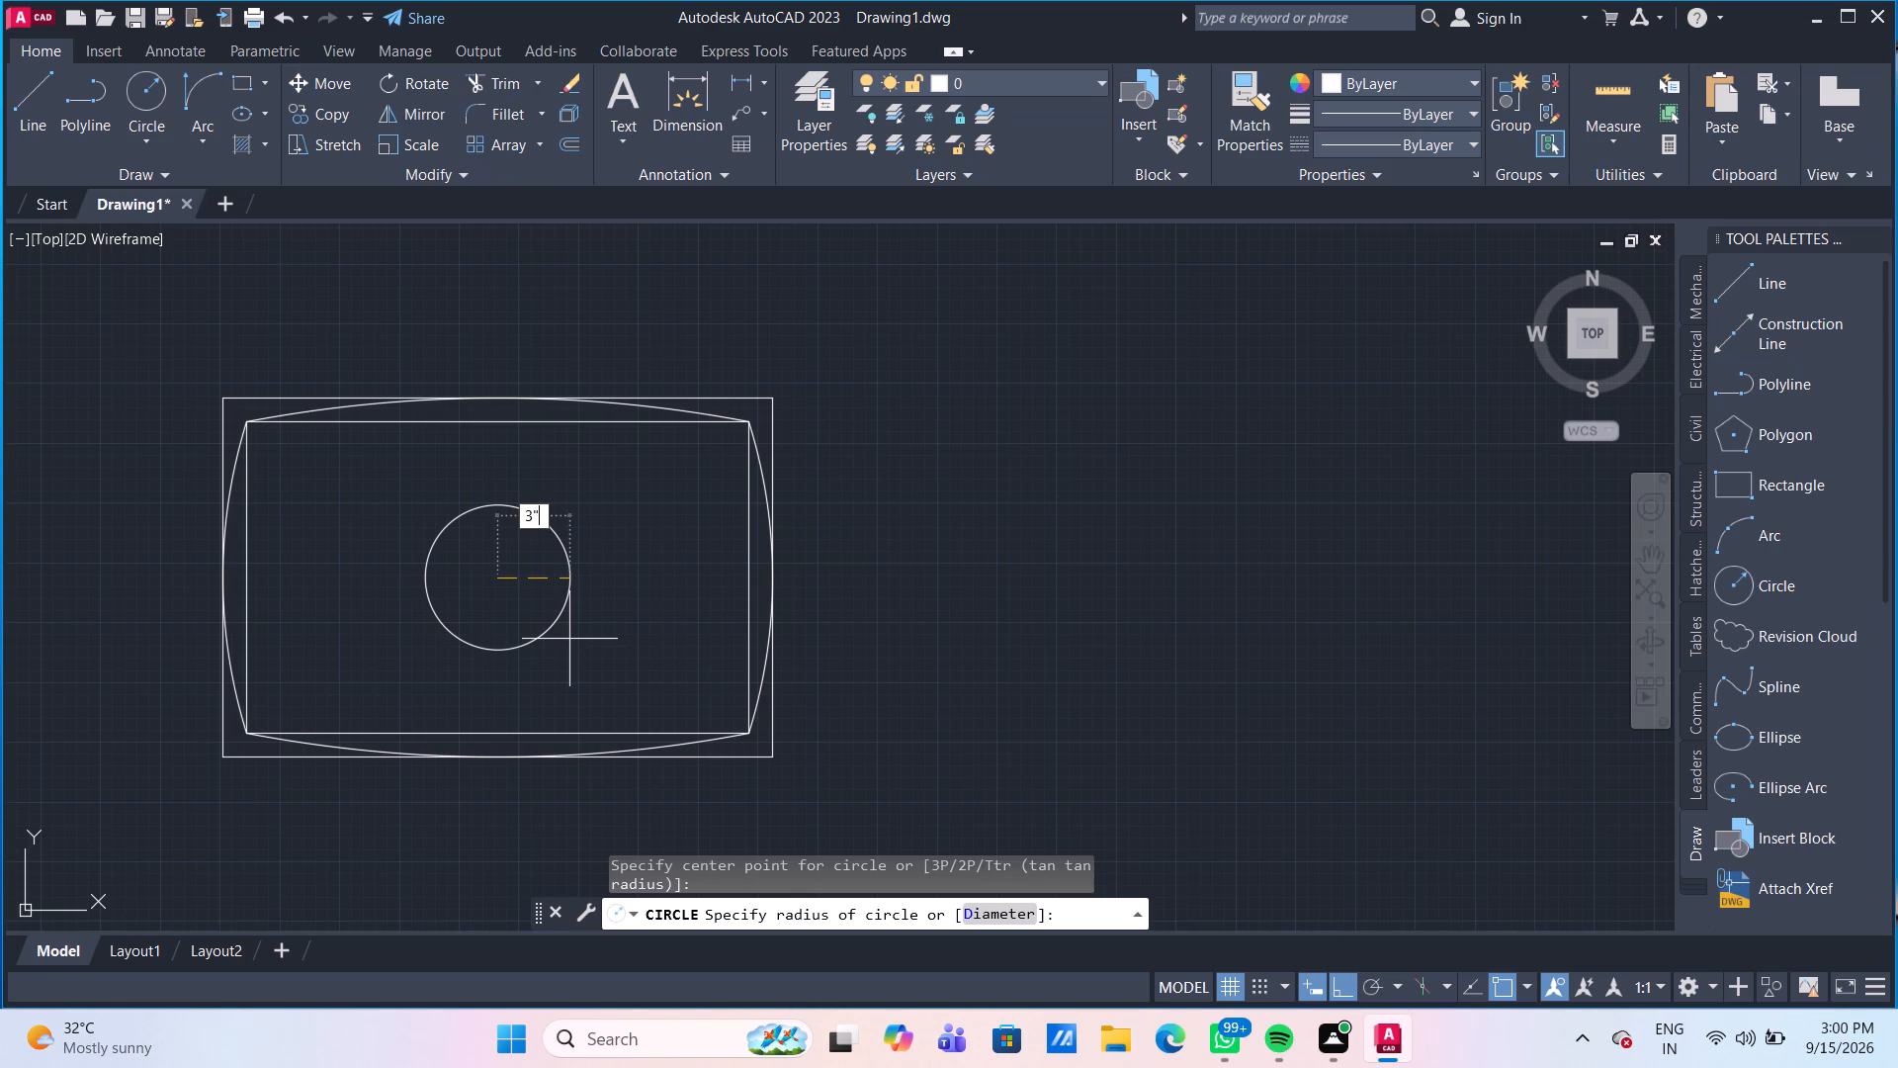
key(Return)
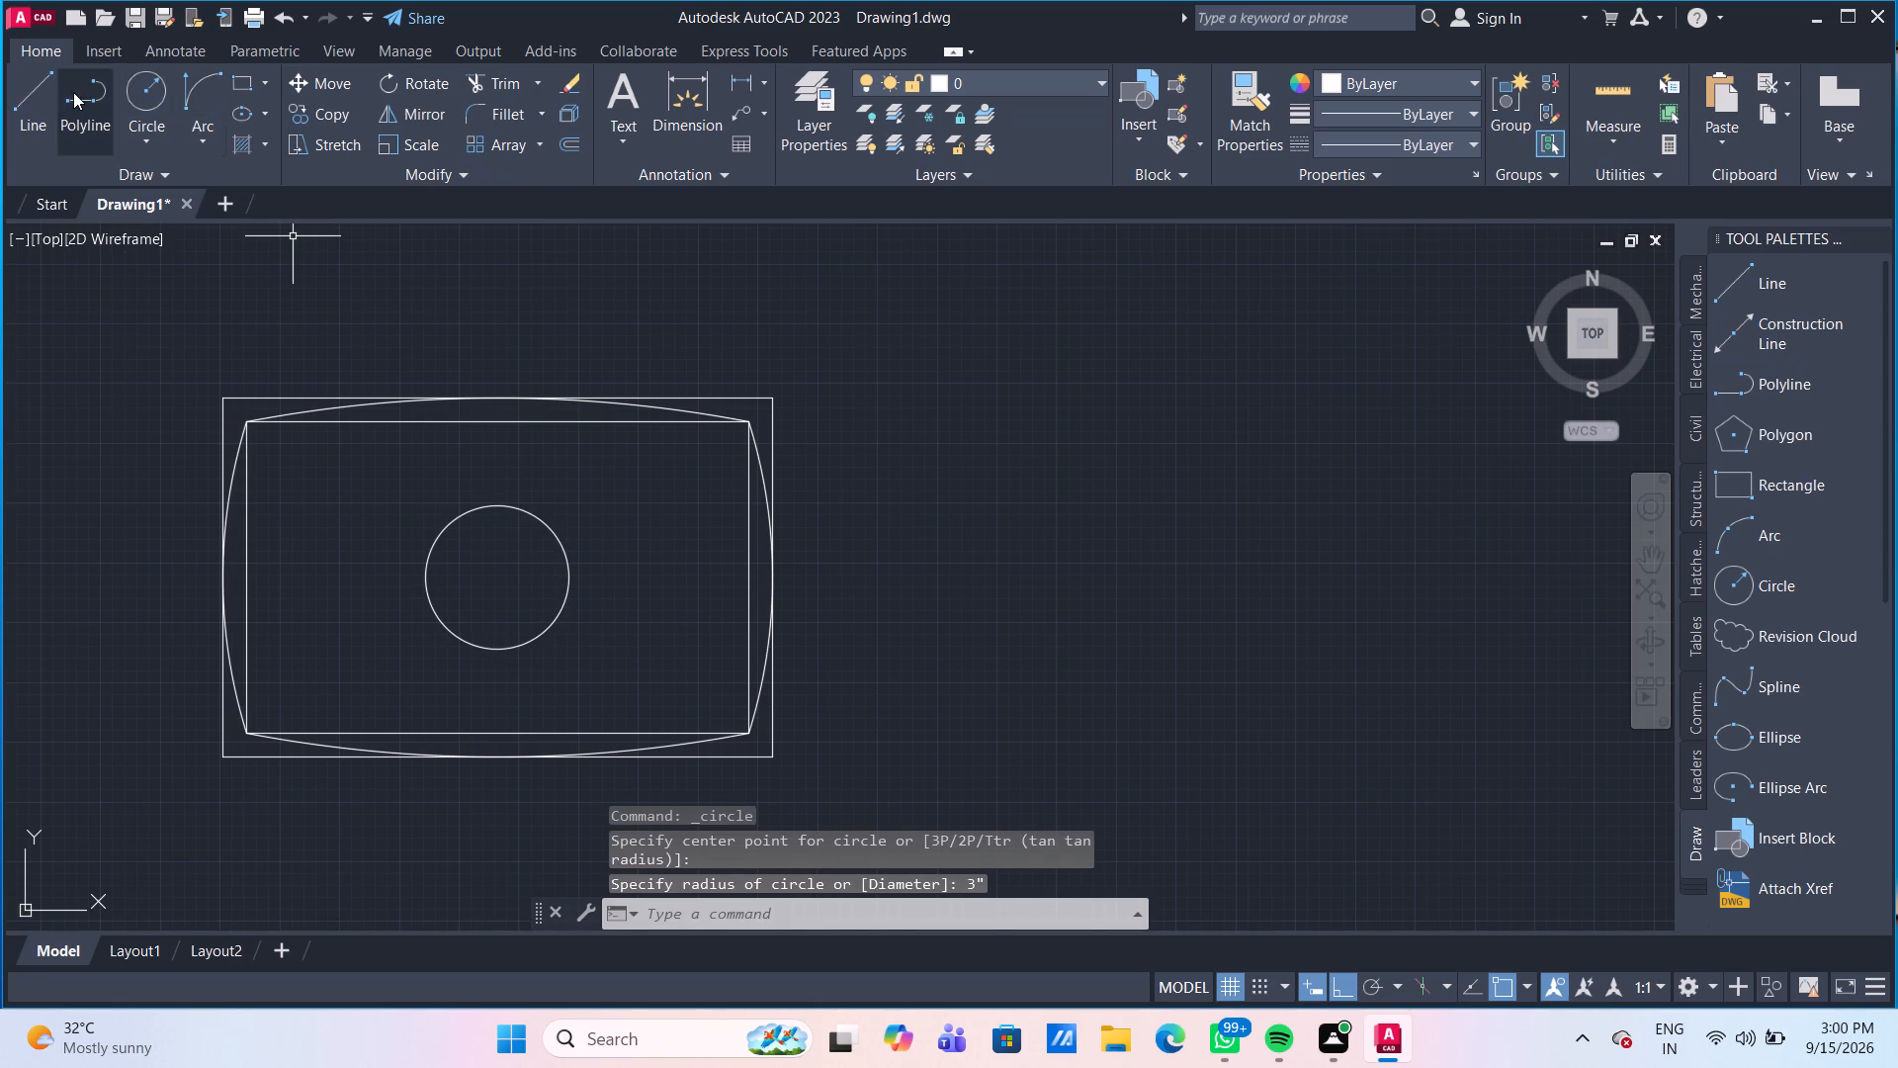
Draw a continuous line across the circle's vertical diameter, diagonally to its right quadrant, and back across its horizontal diameter.
click(36, 101)
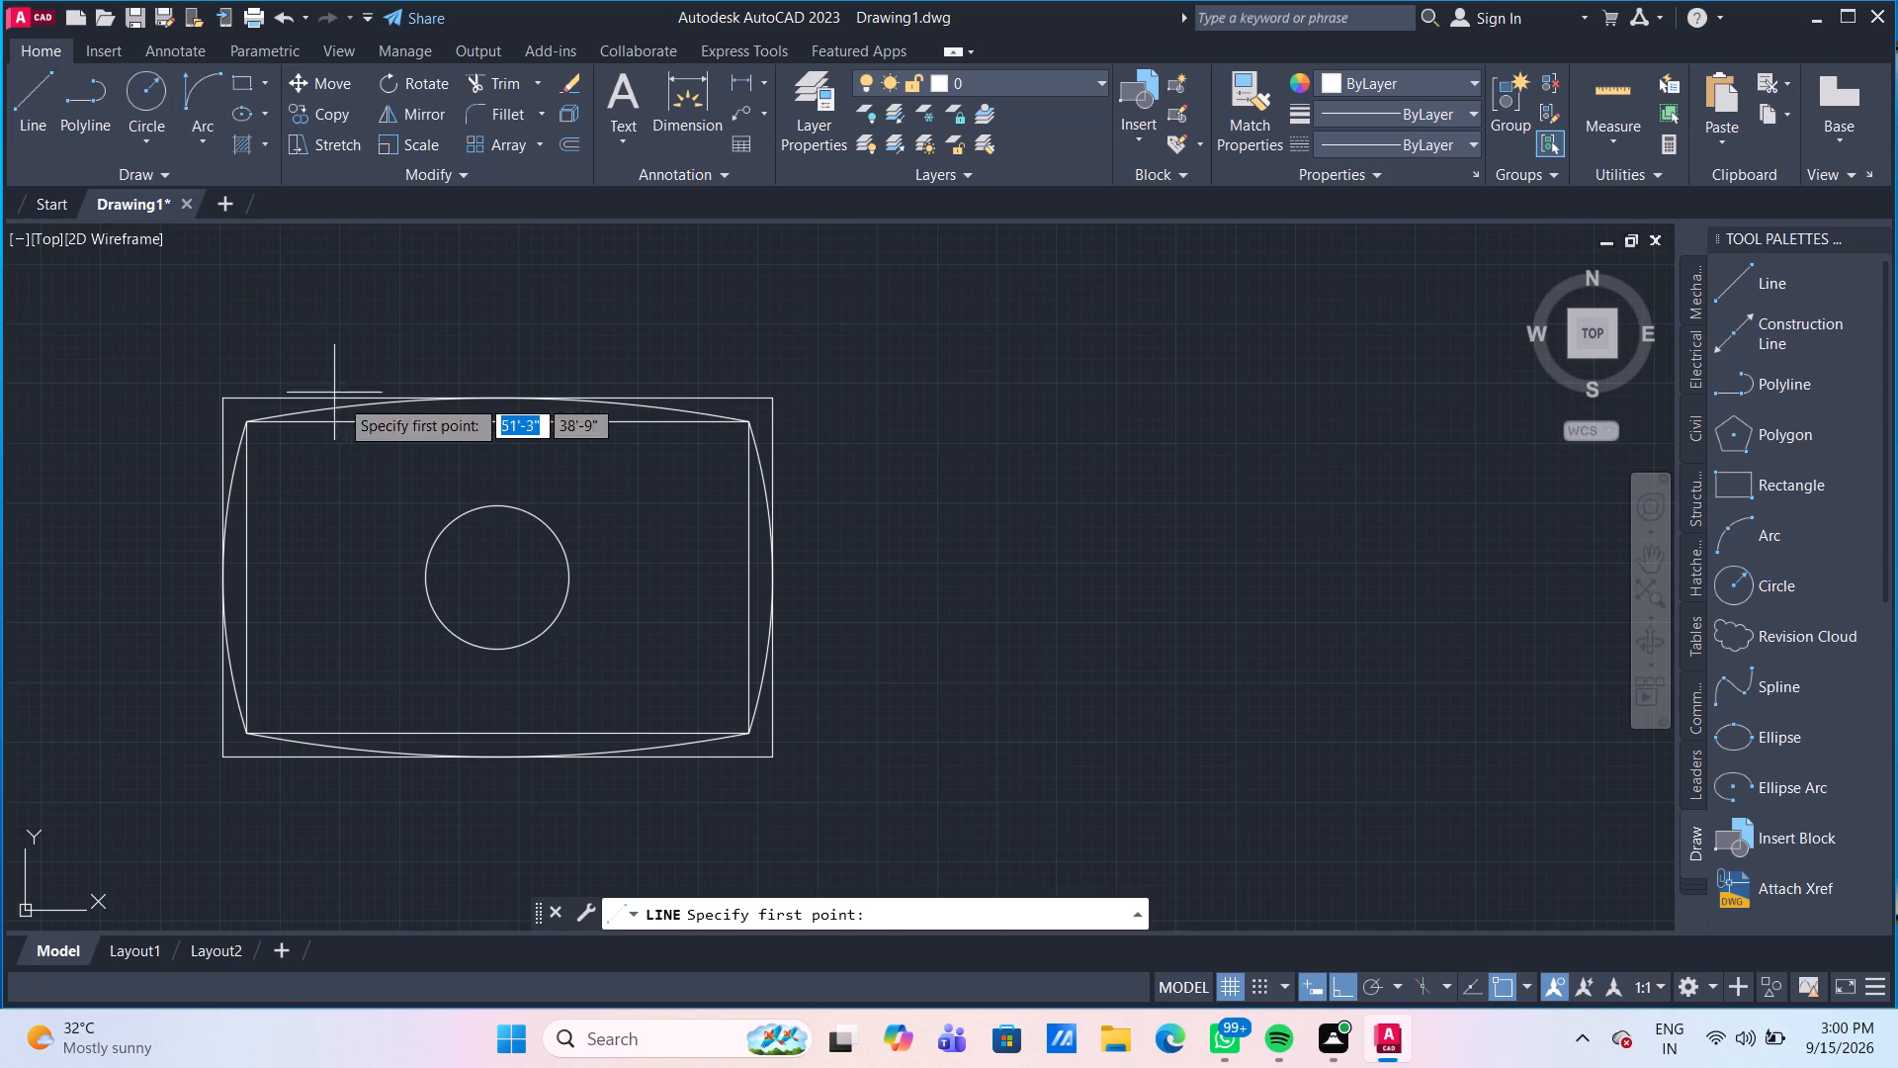
click(495, 509)
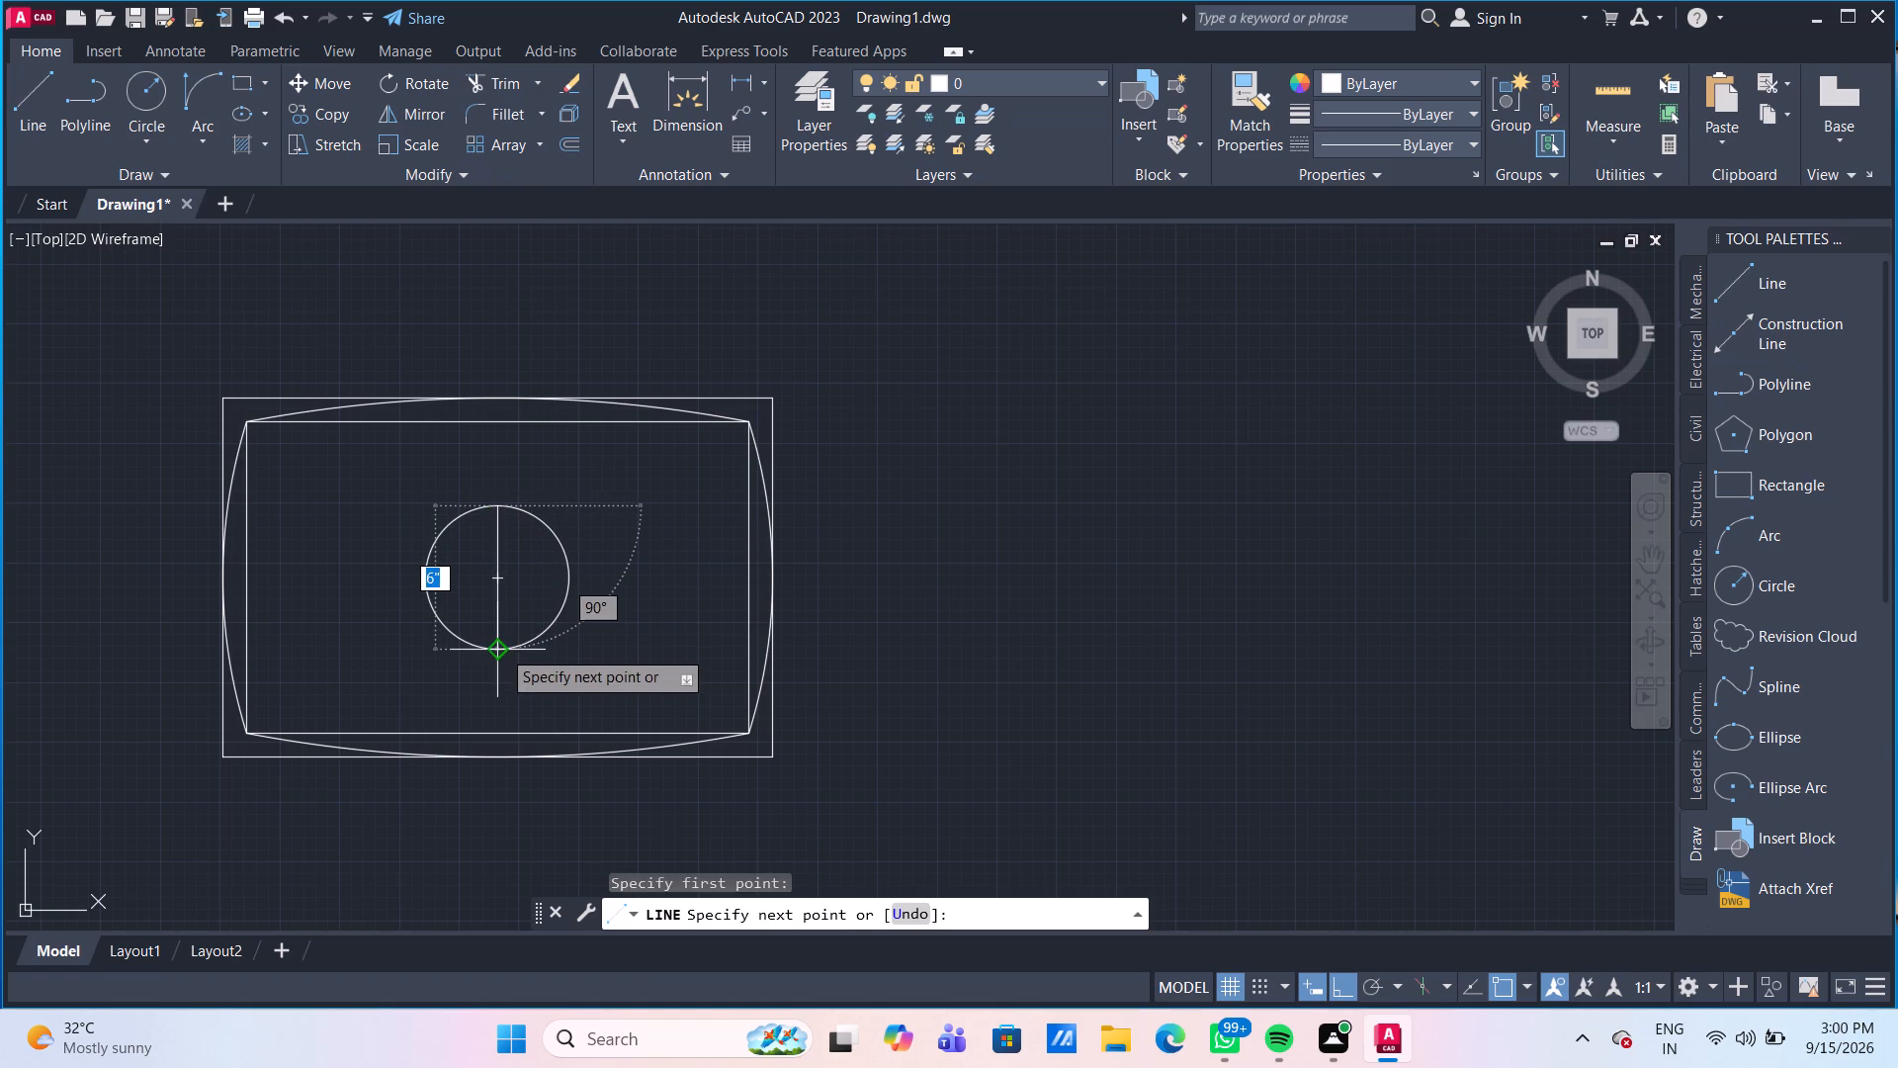
click(501, 651)
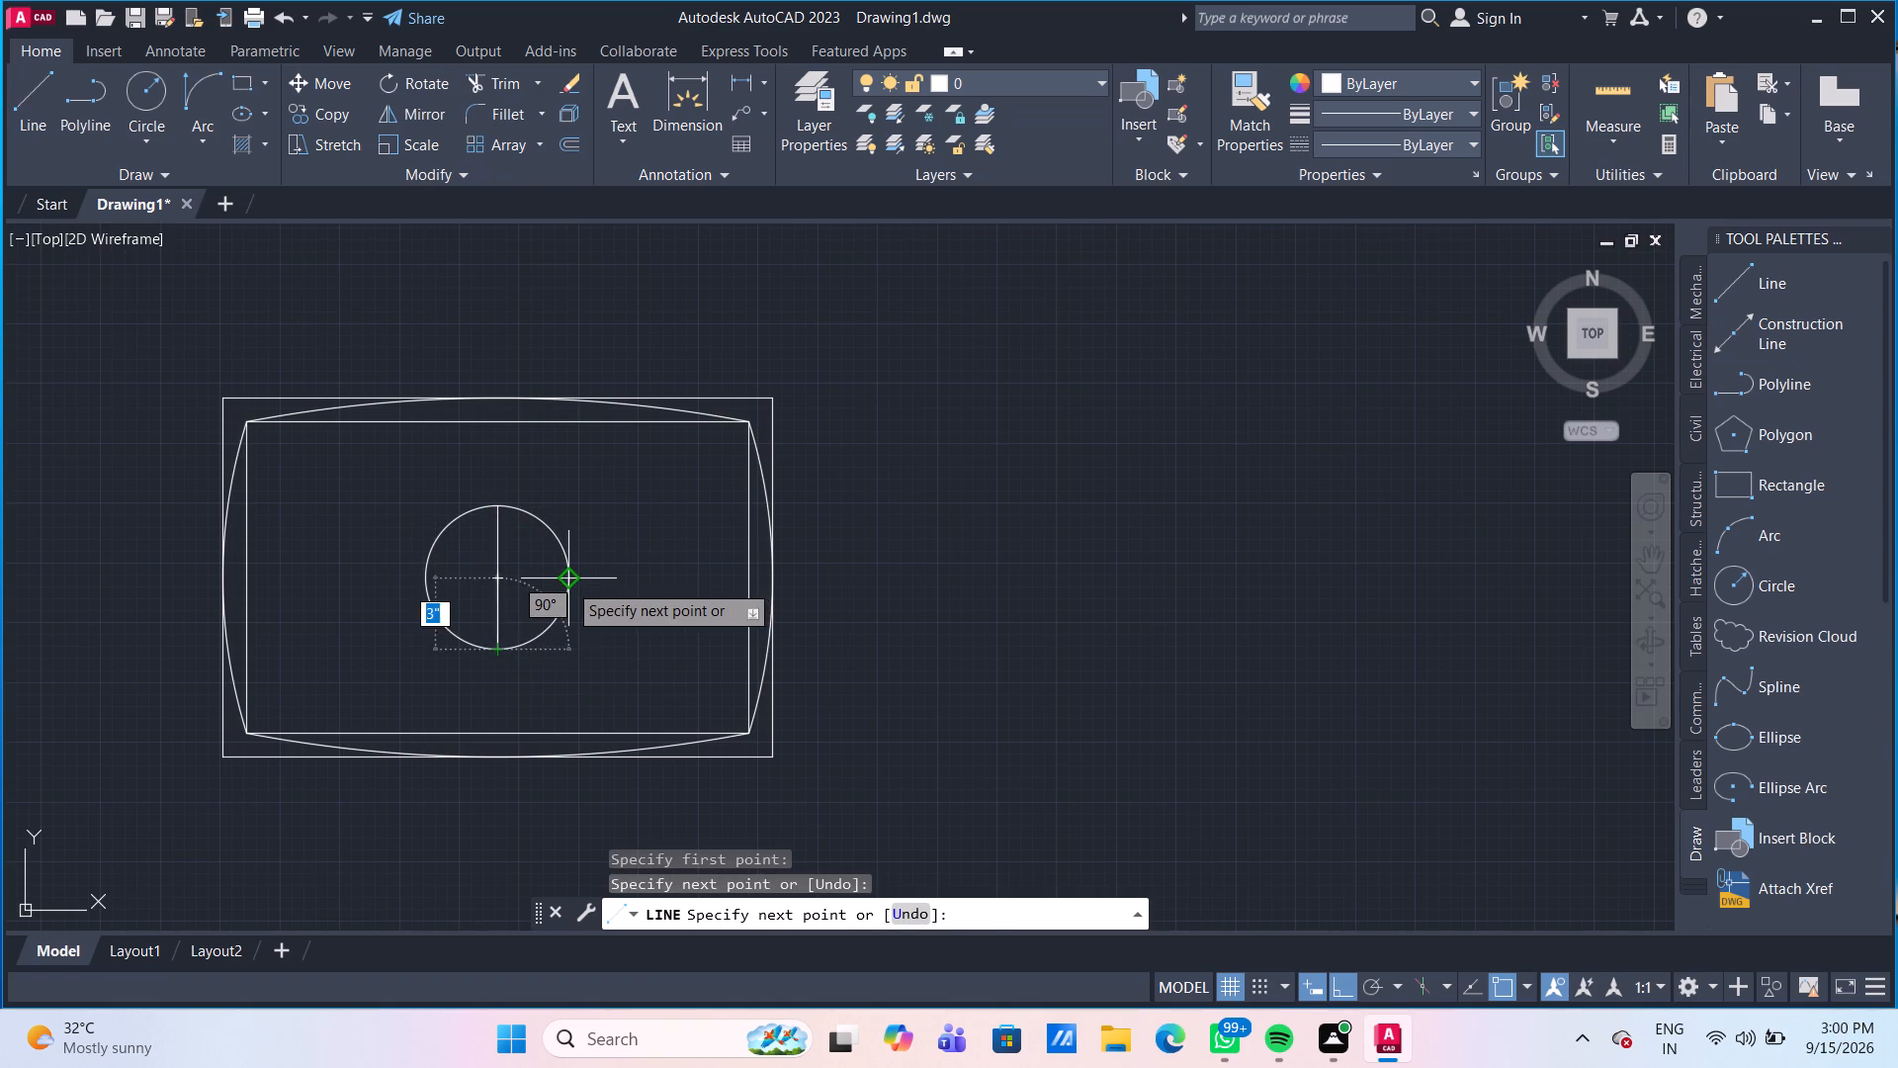
click(567, 582)
click(422, 578)
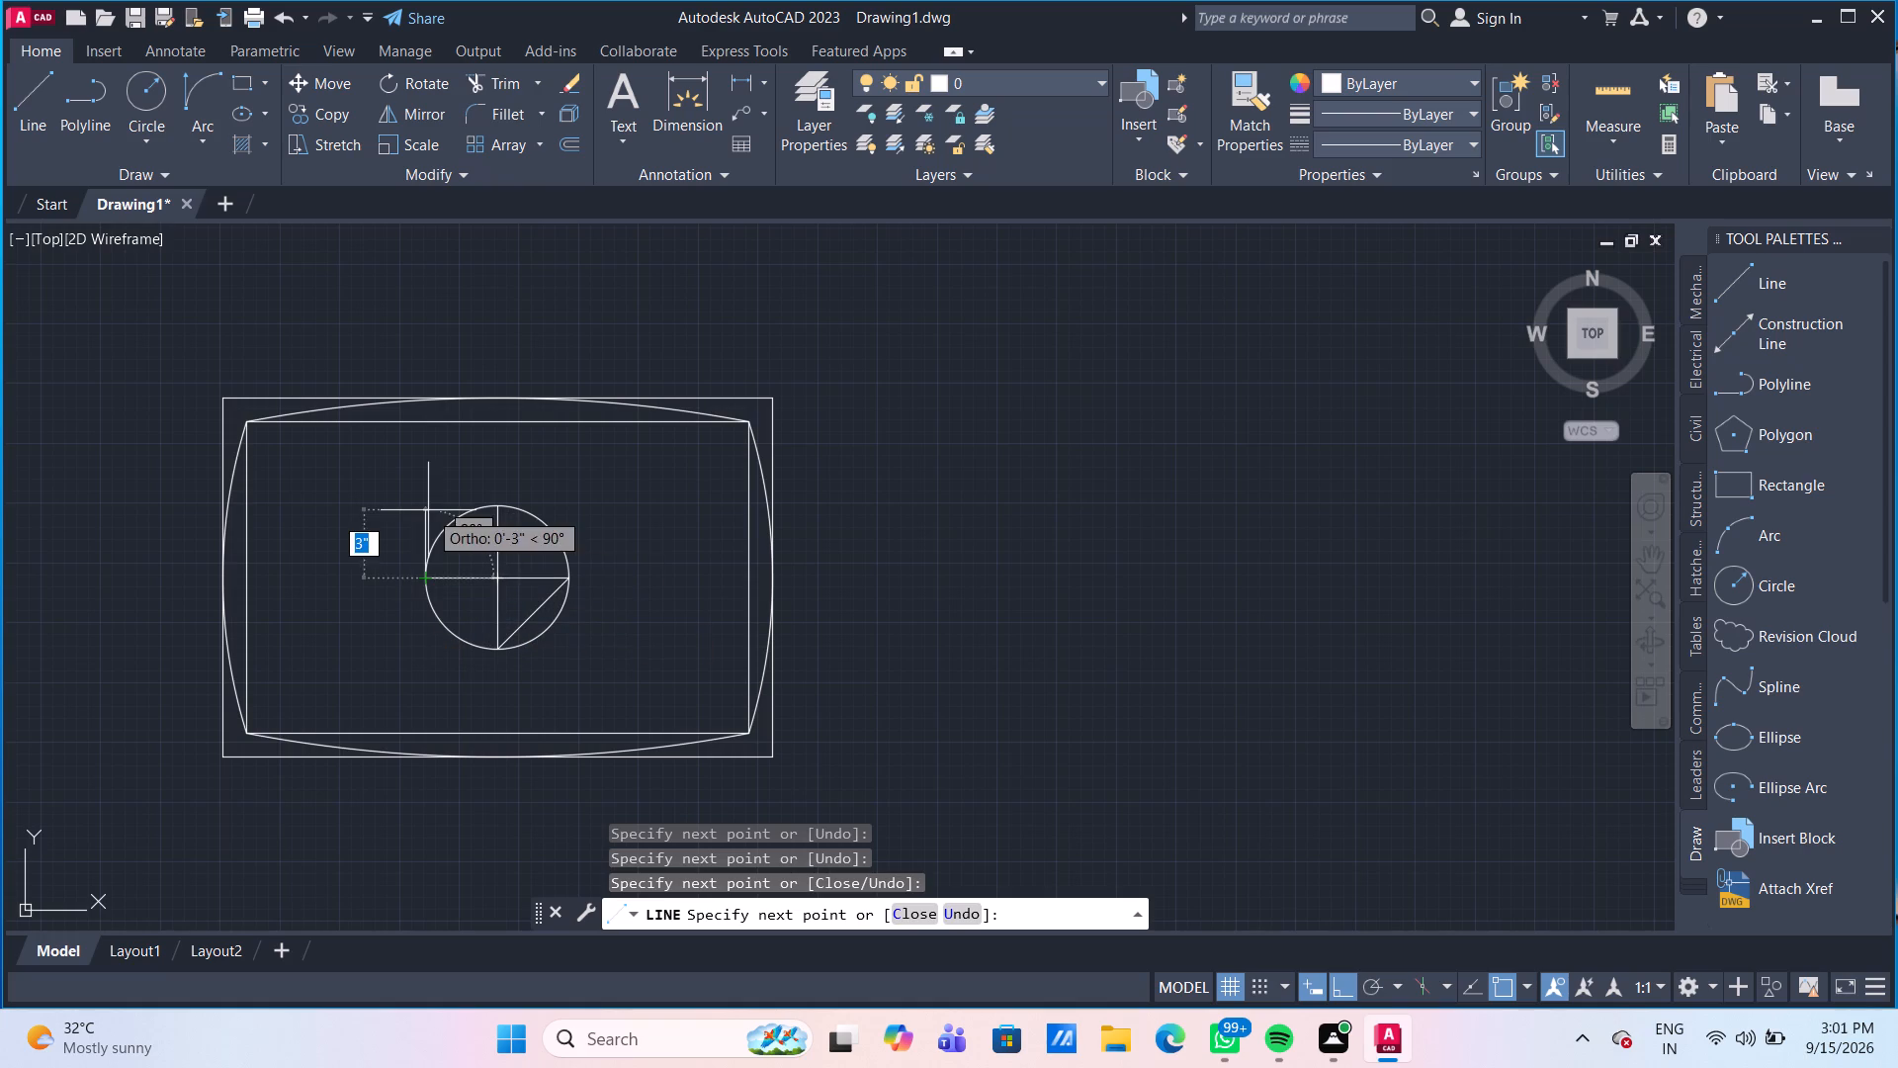
key(Escape)
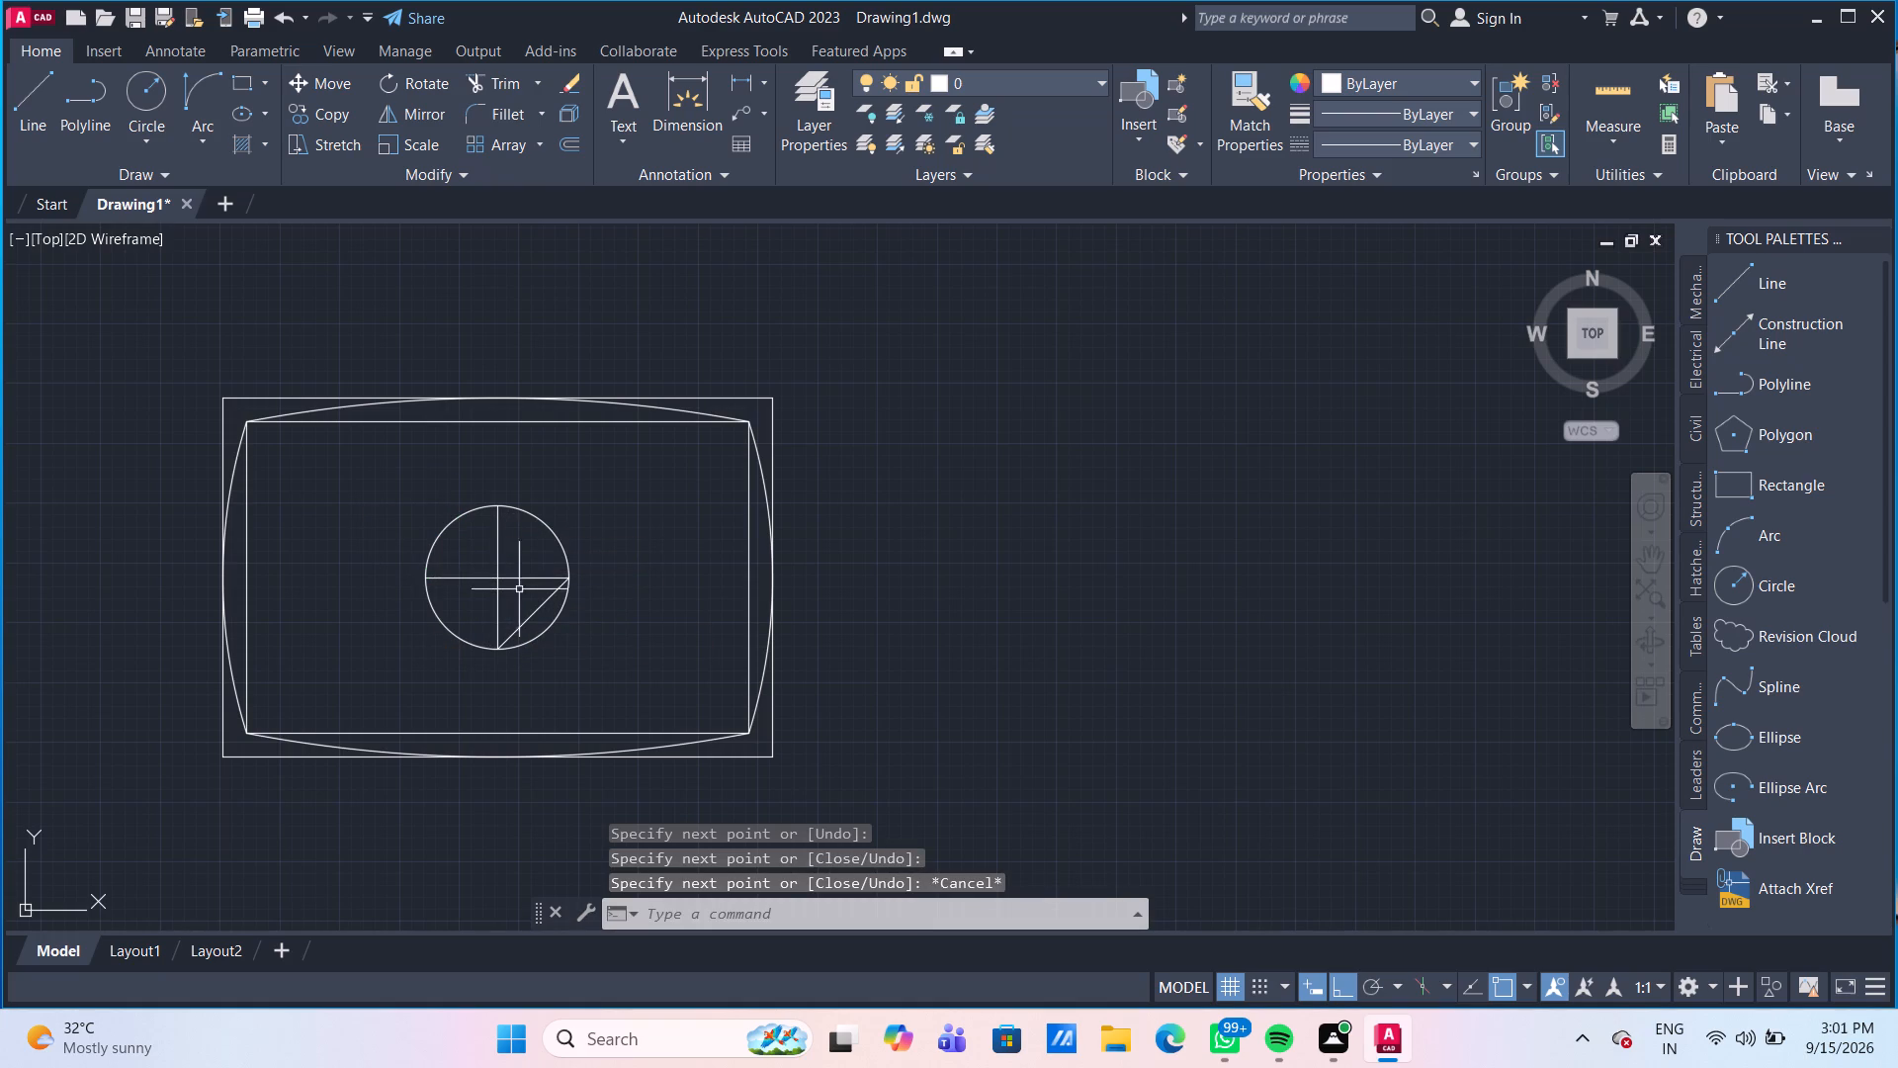
Delete the diagonal line joining the circle's bottom and right quadrants.
click(531, 619)
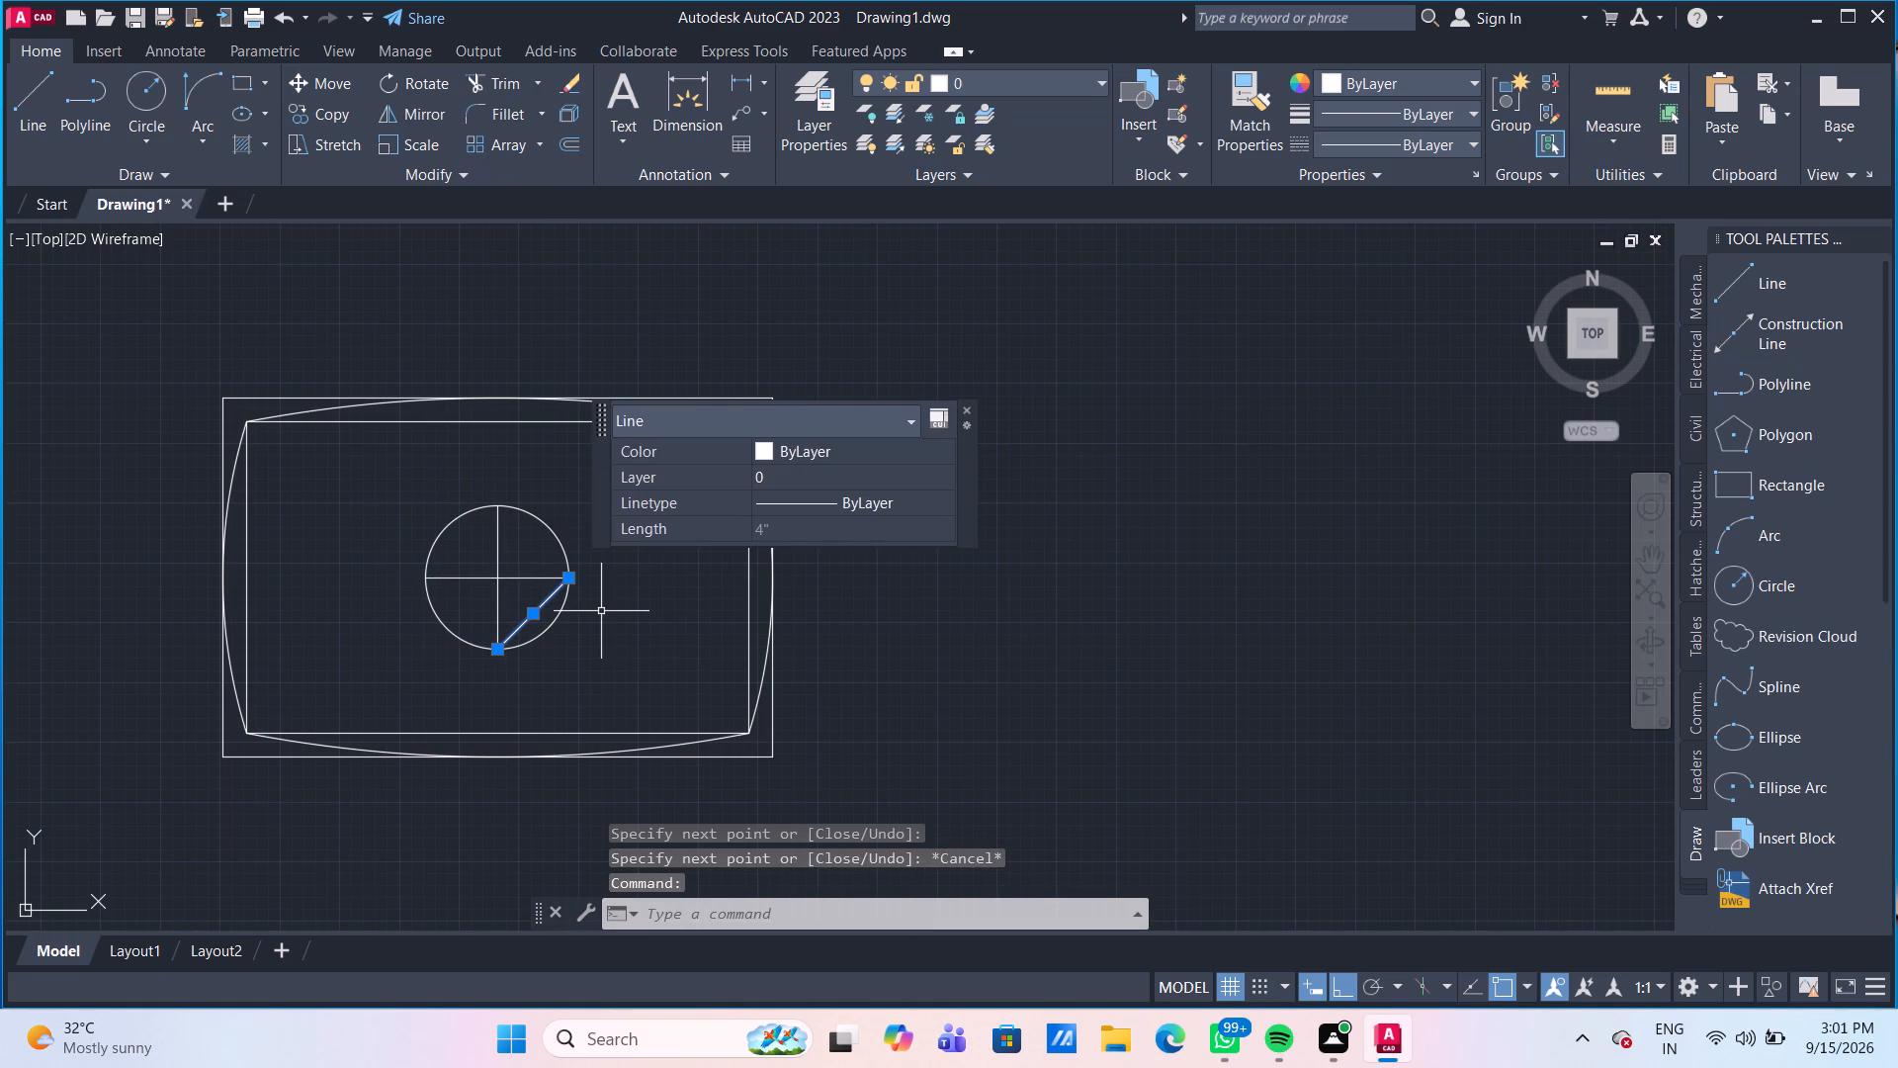
key(Delete)
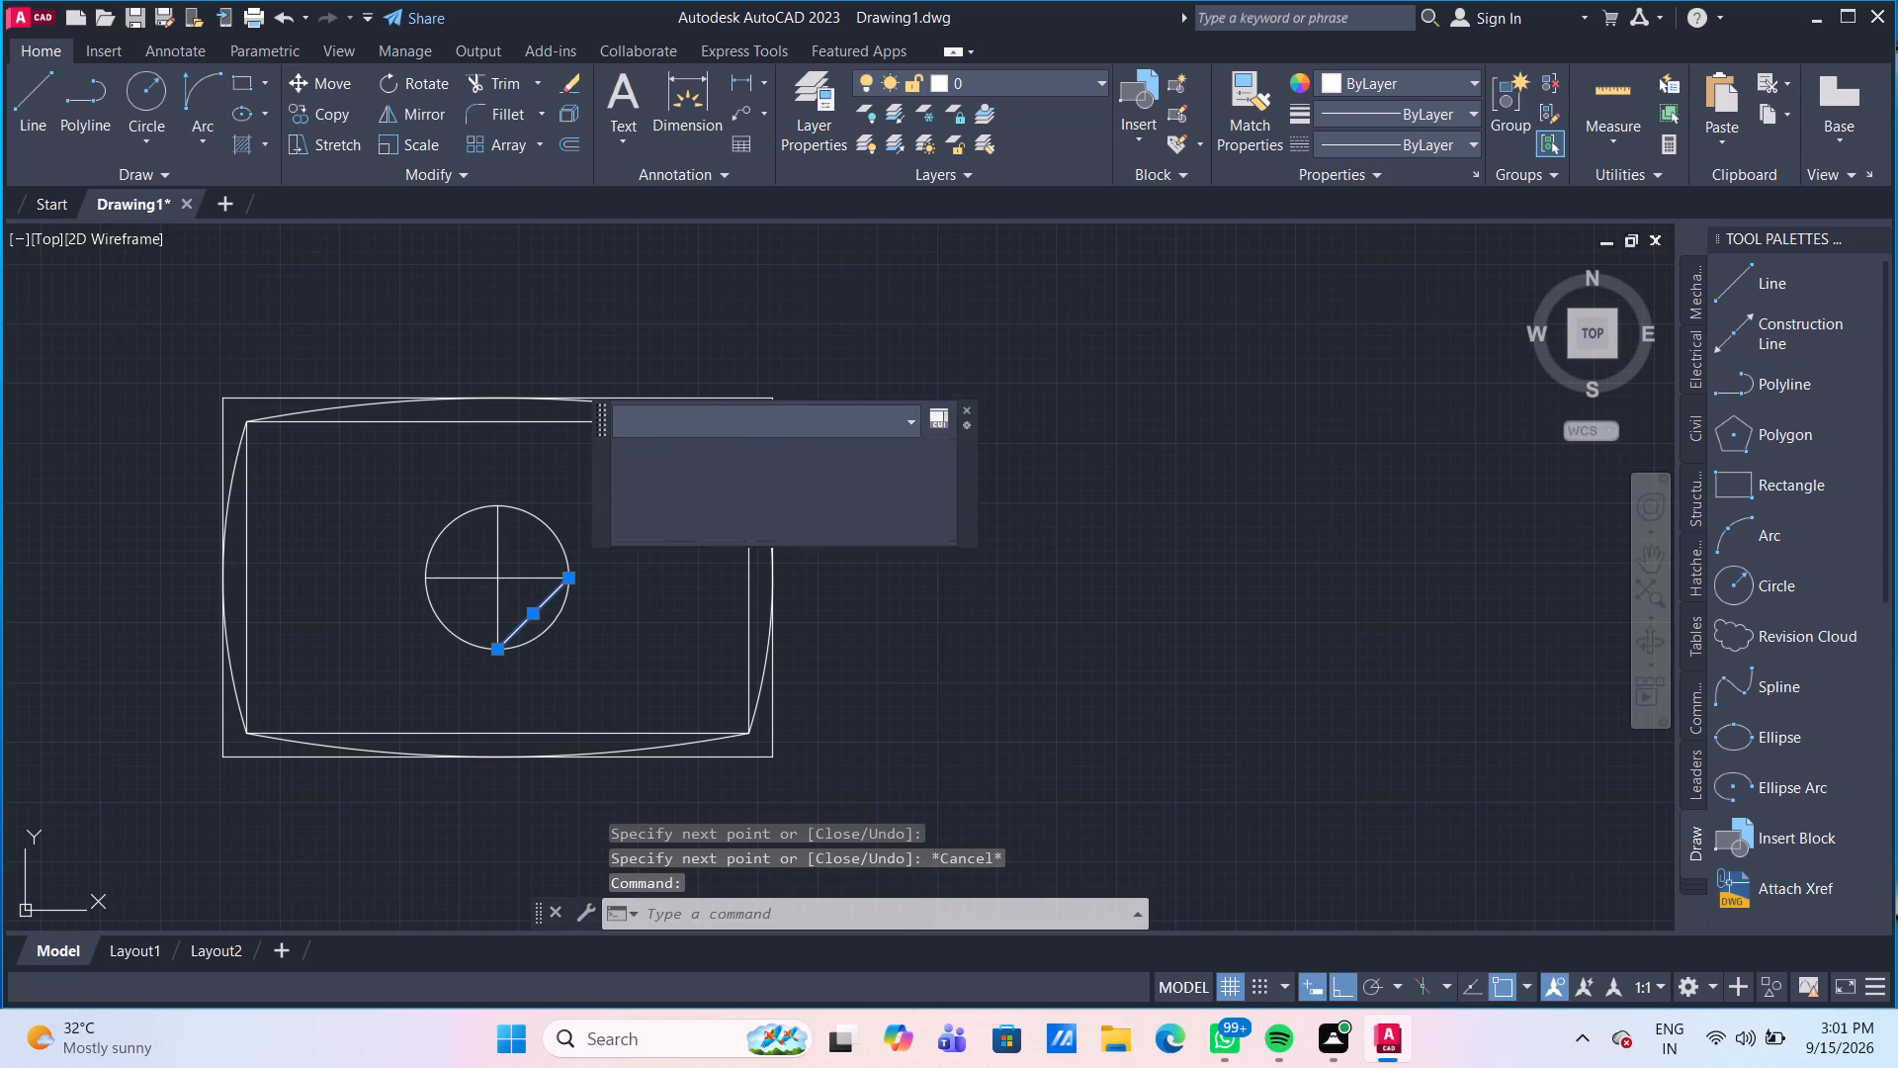
With Ortho off, rotate the circle and its crossing lines slightly clockwise about the circle's top quadrant.
drag(613, 642, 595, 635)
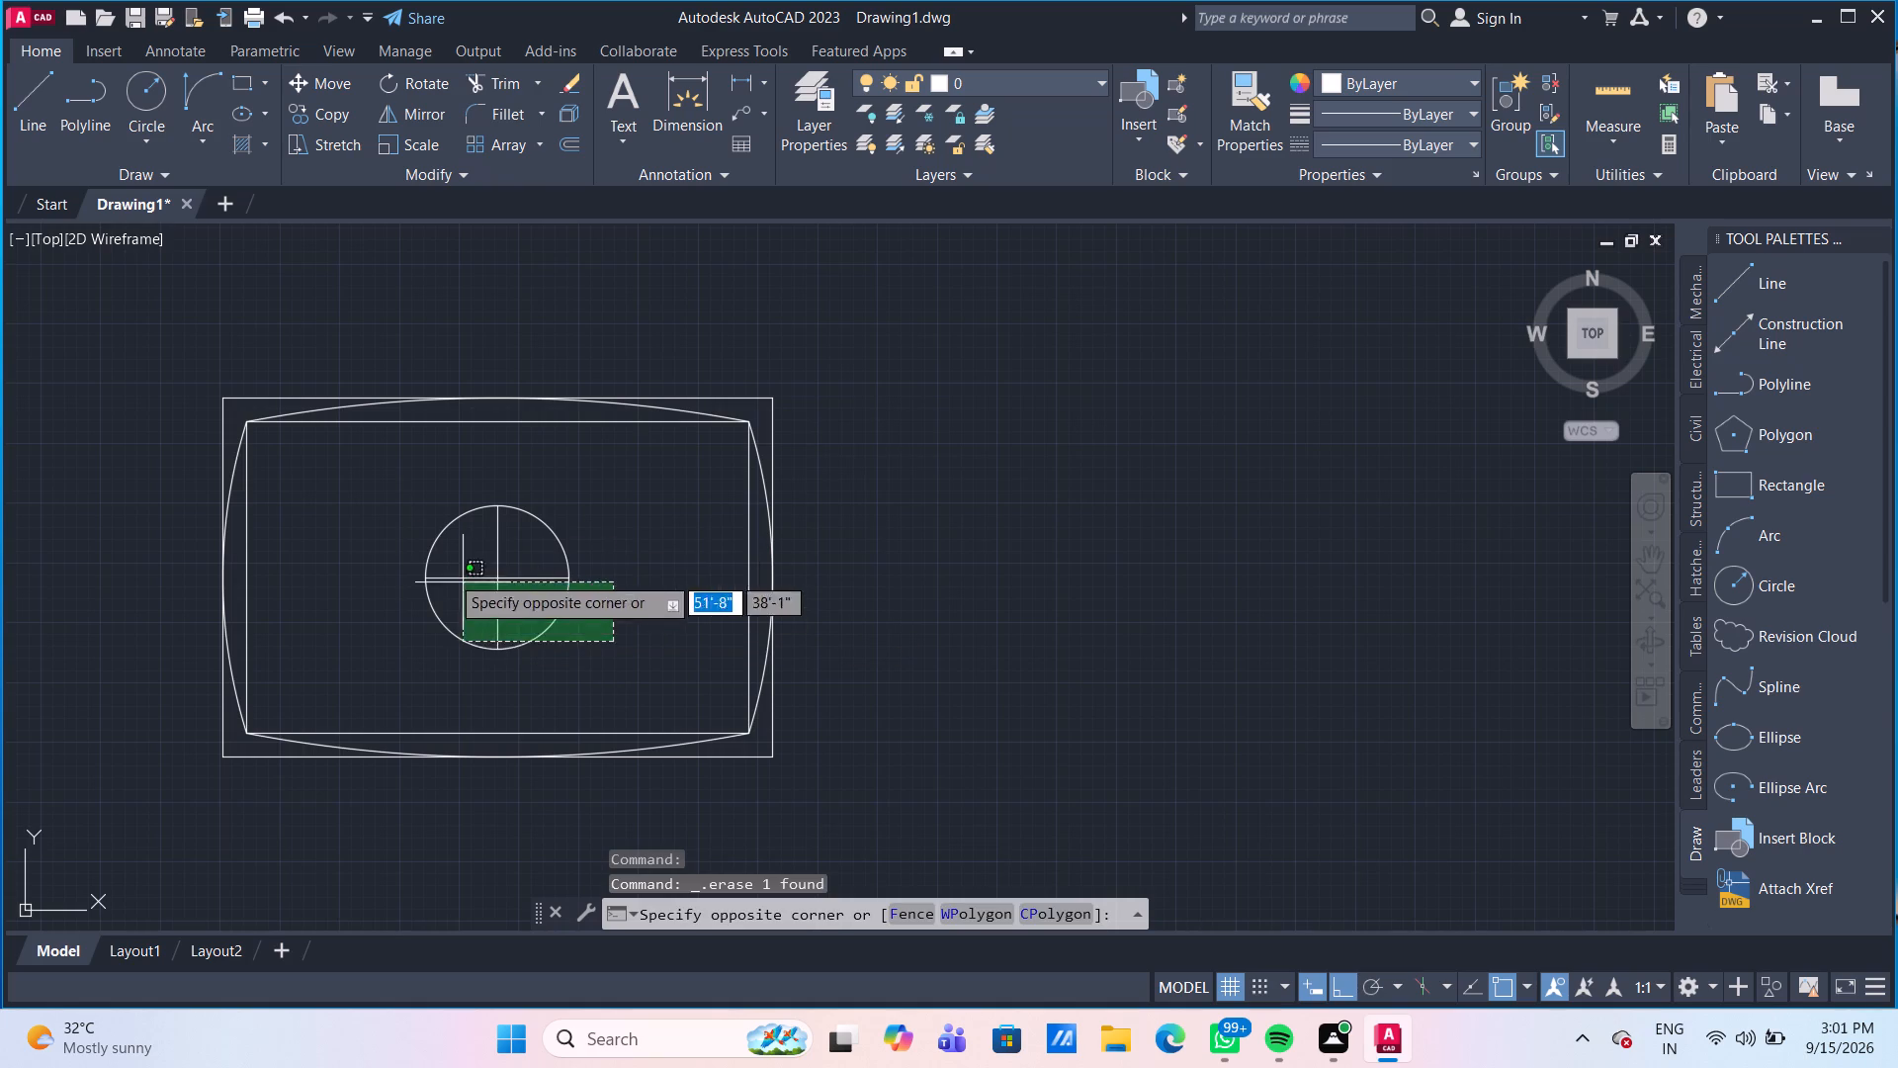
click(403, 526)
click(425, 79)
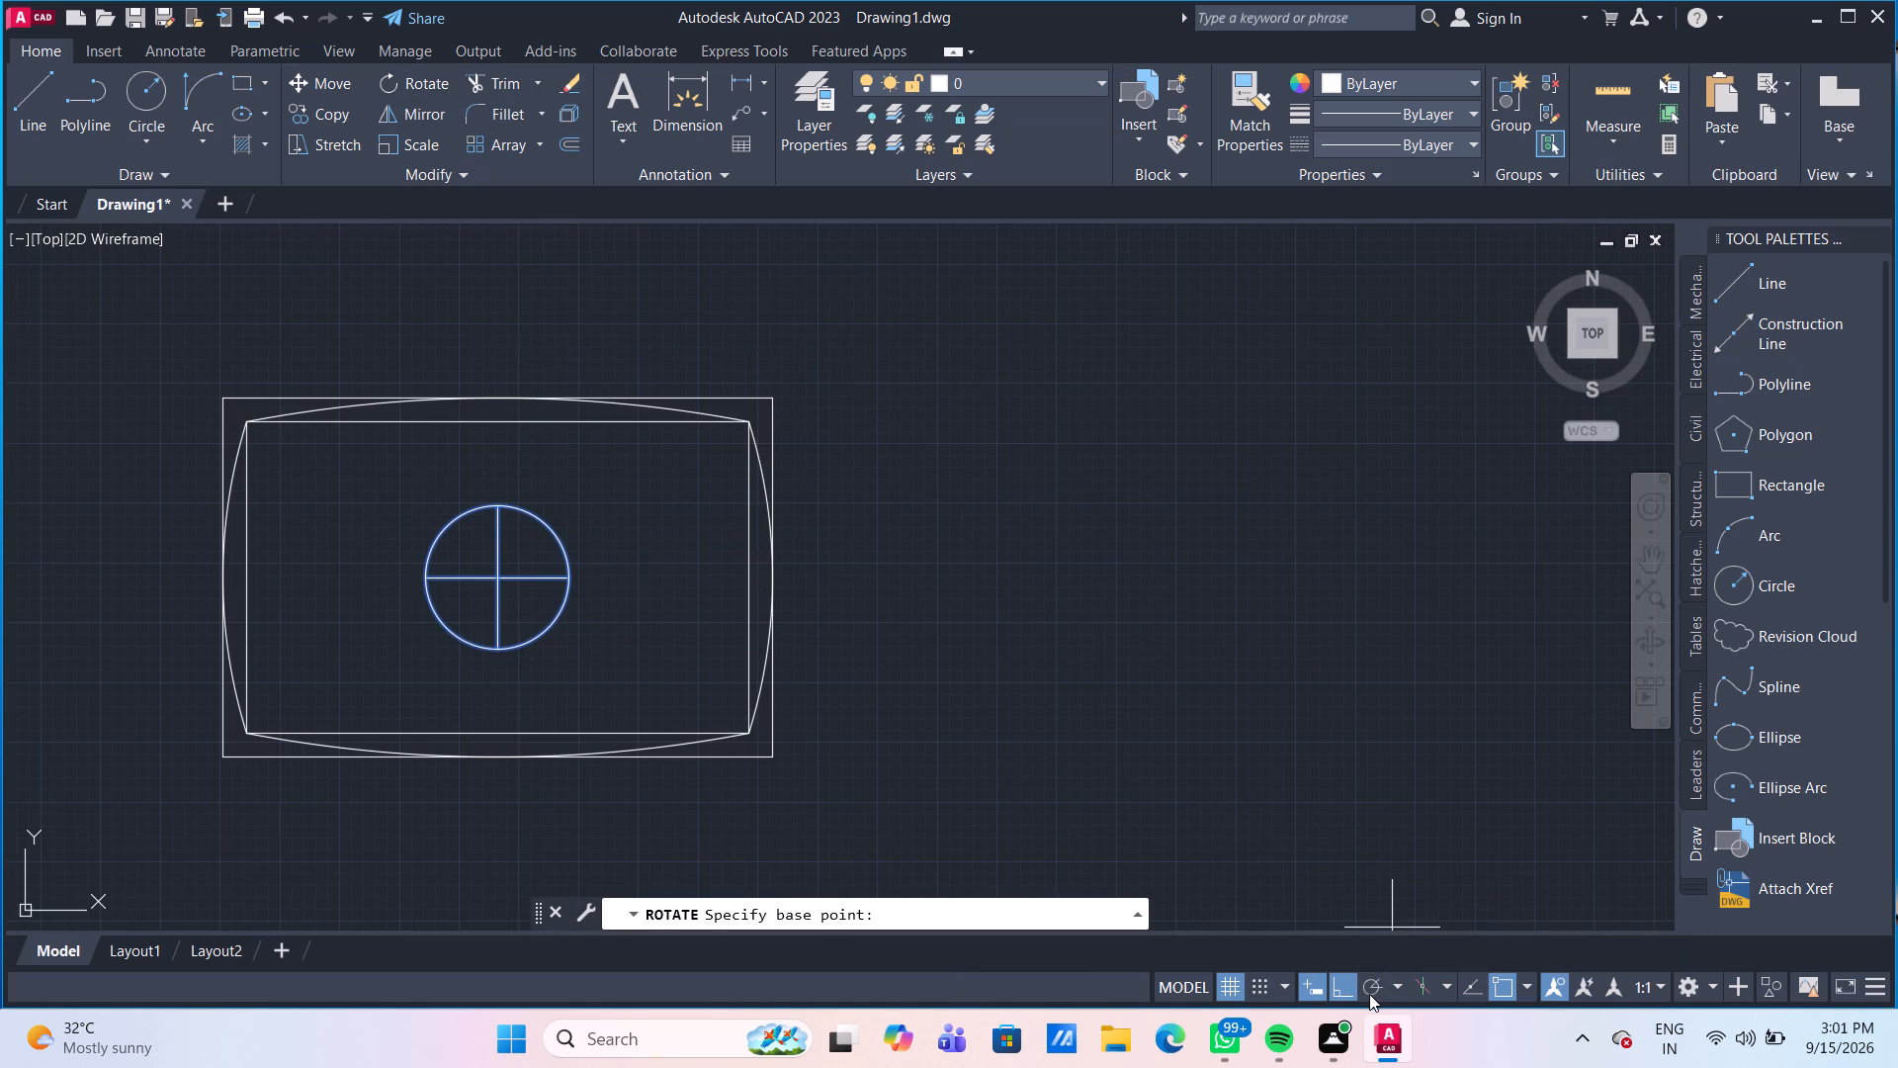
click(1338, 996)
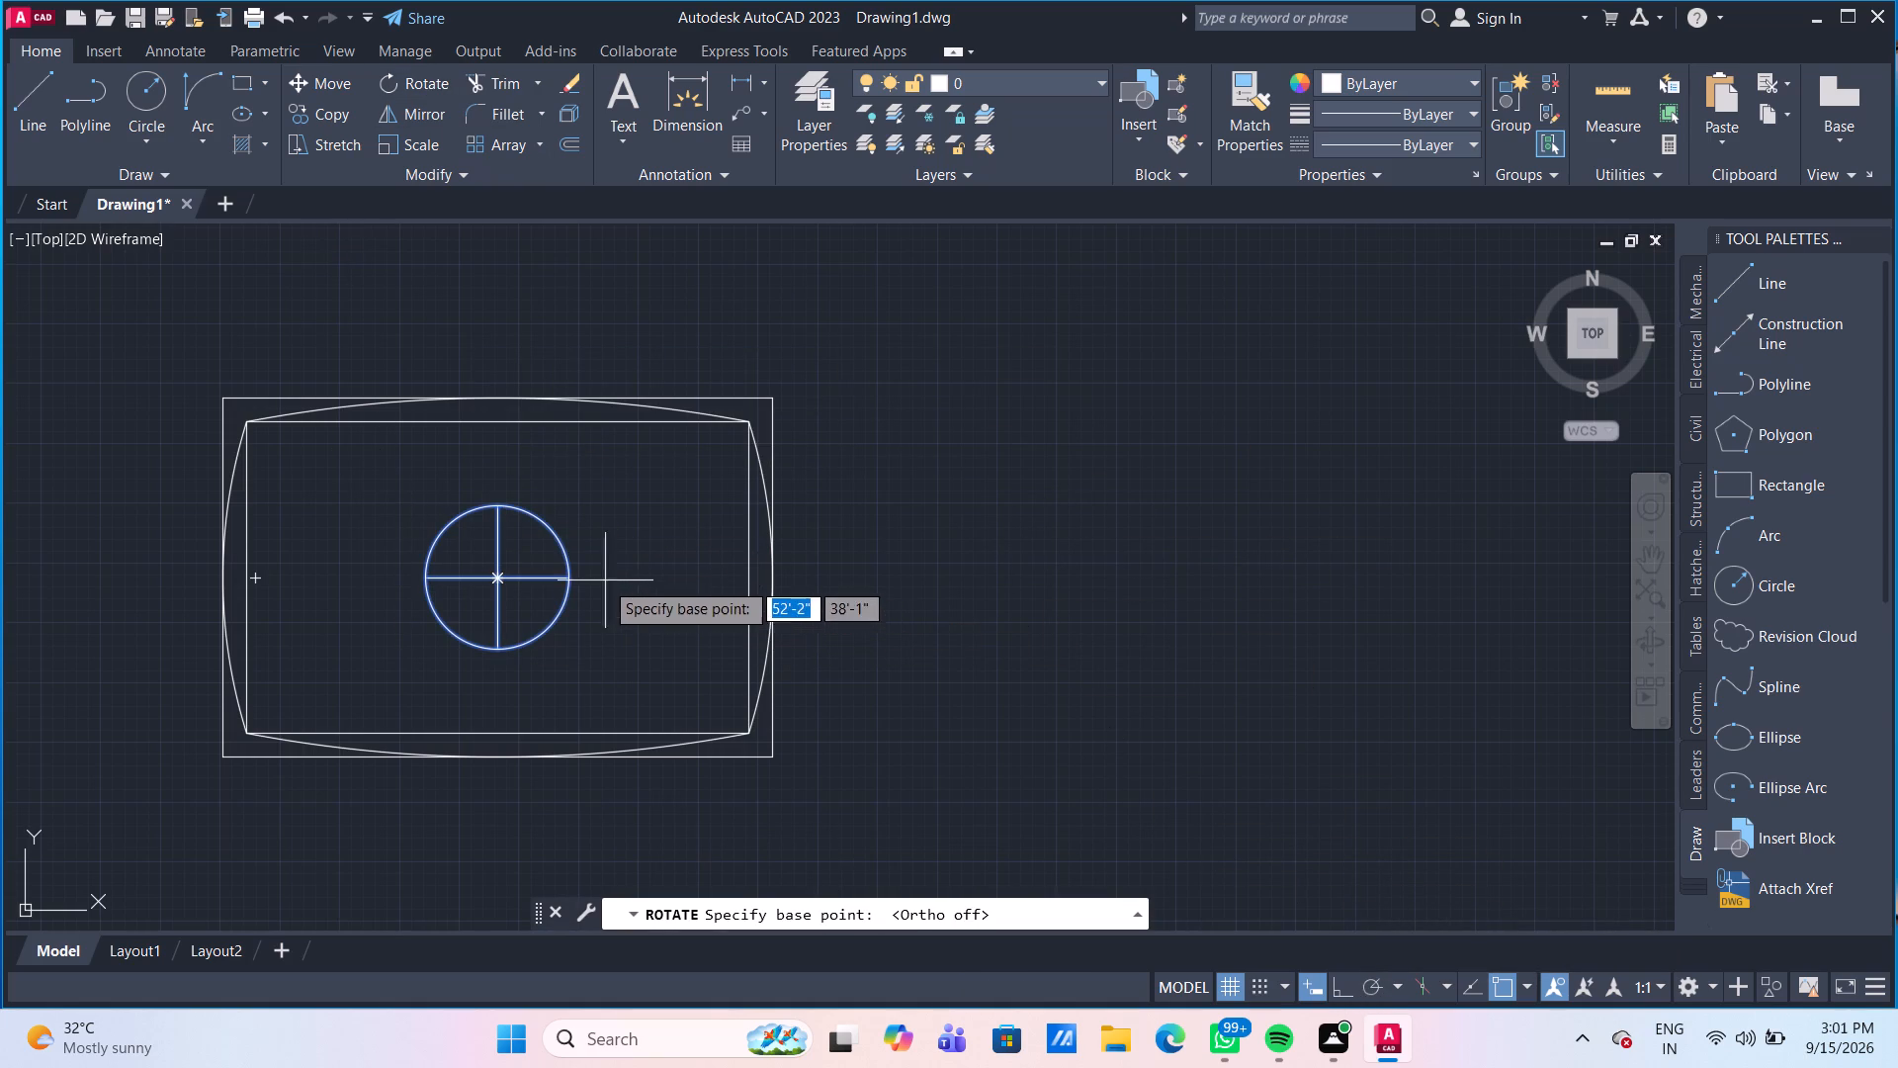
click(498, 509)
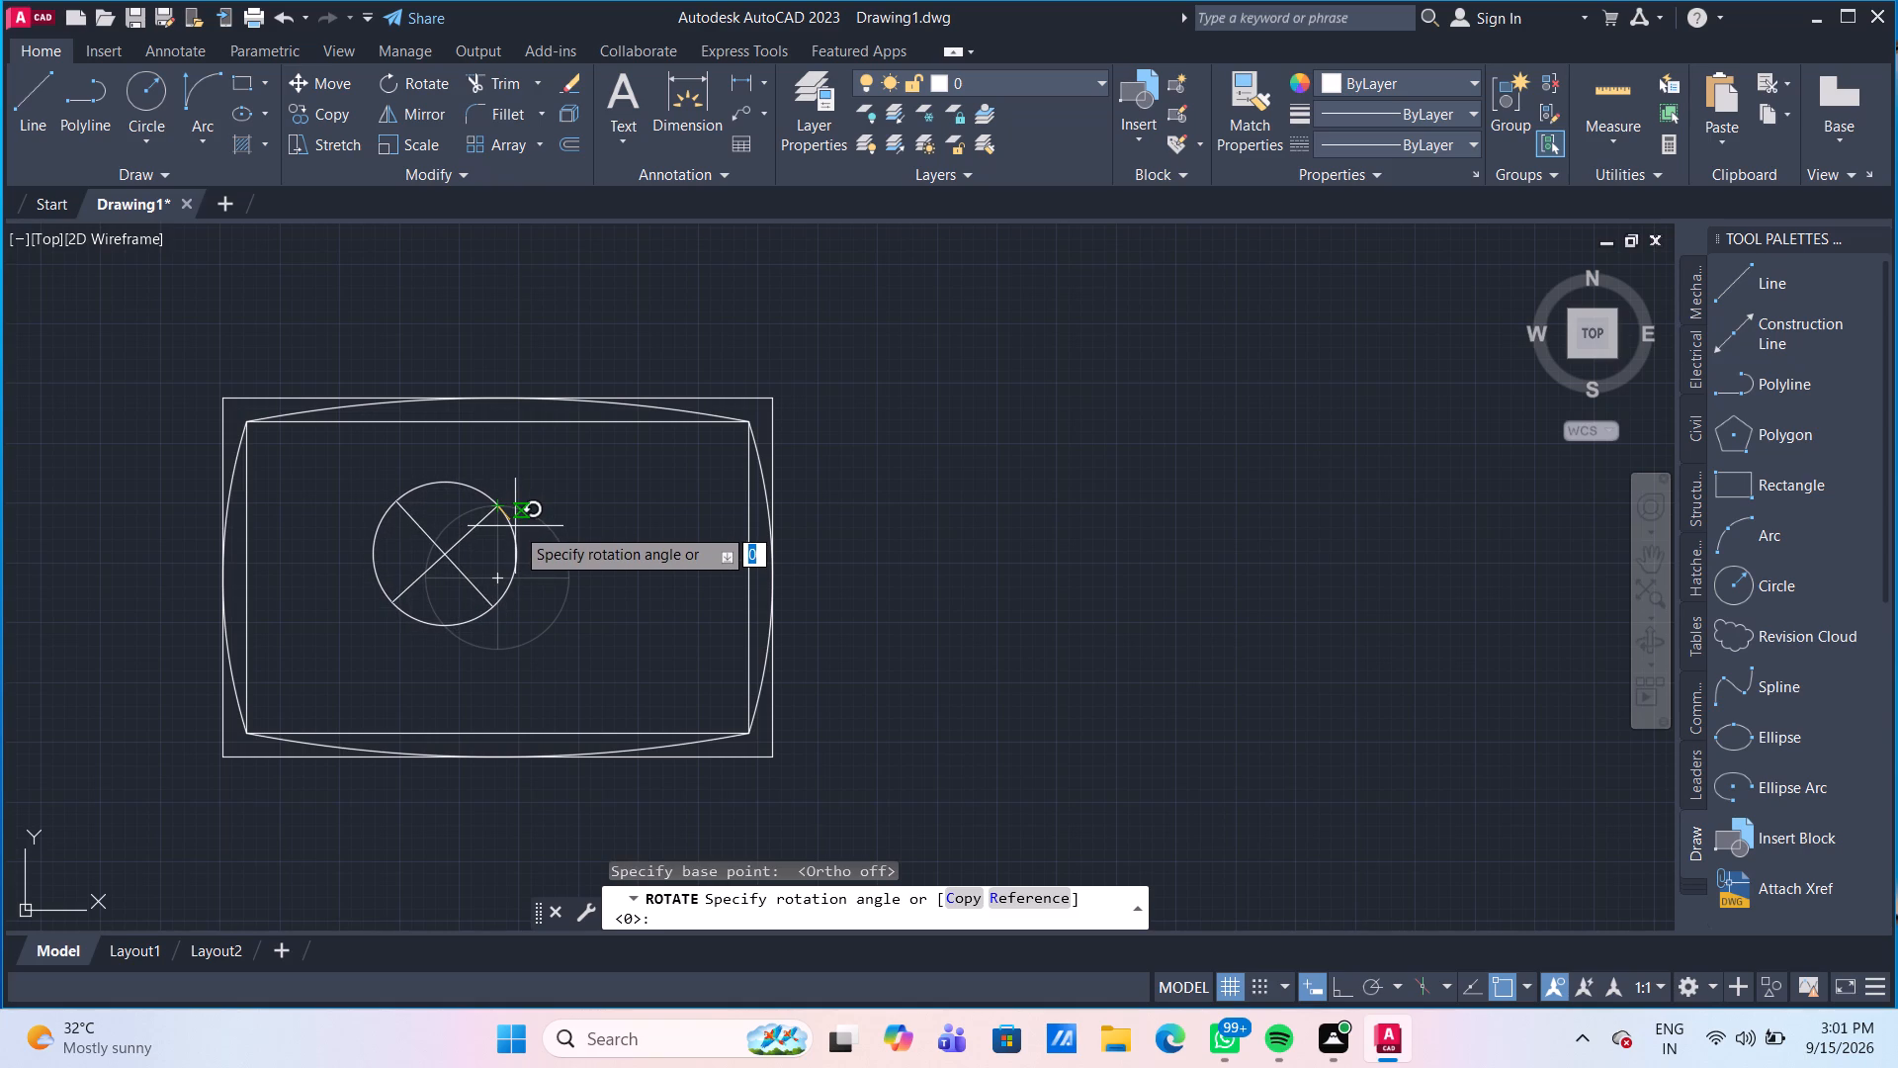
click(515, 526)
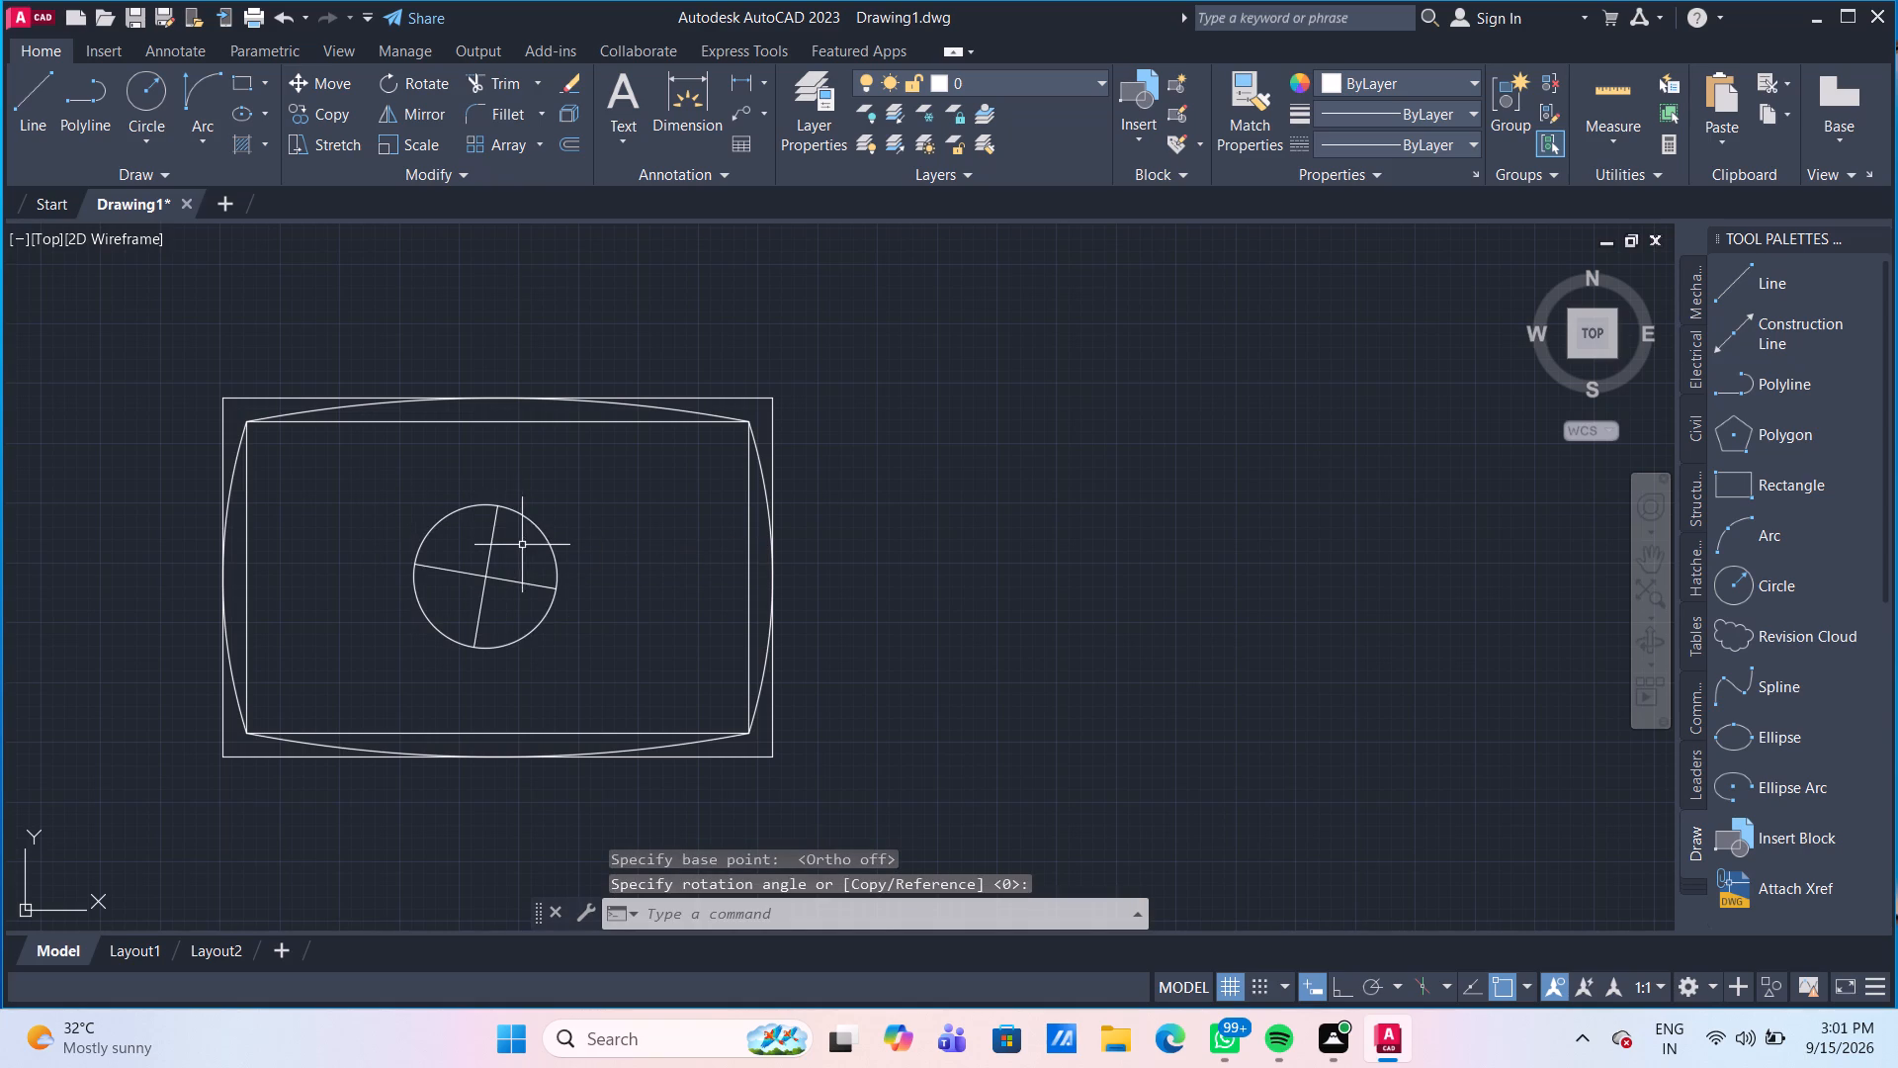
Rotate the circle and its crossing lines about the near-horizontal line's right endpoint until the two lines form a diagonal X.
click(559, 592)
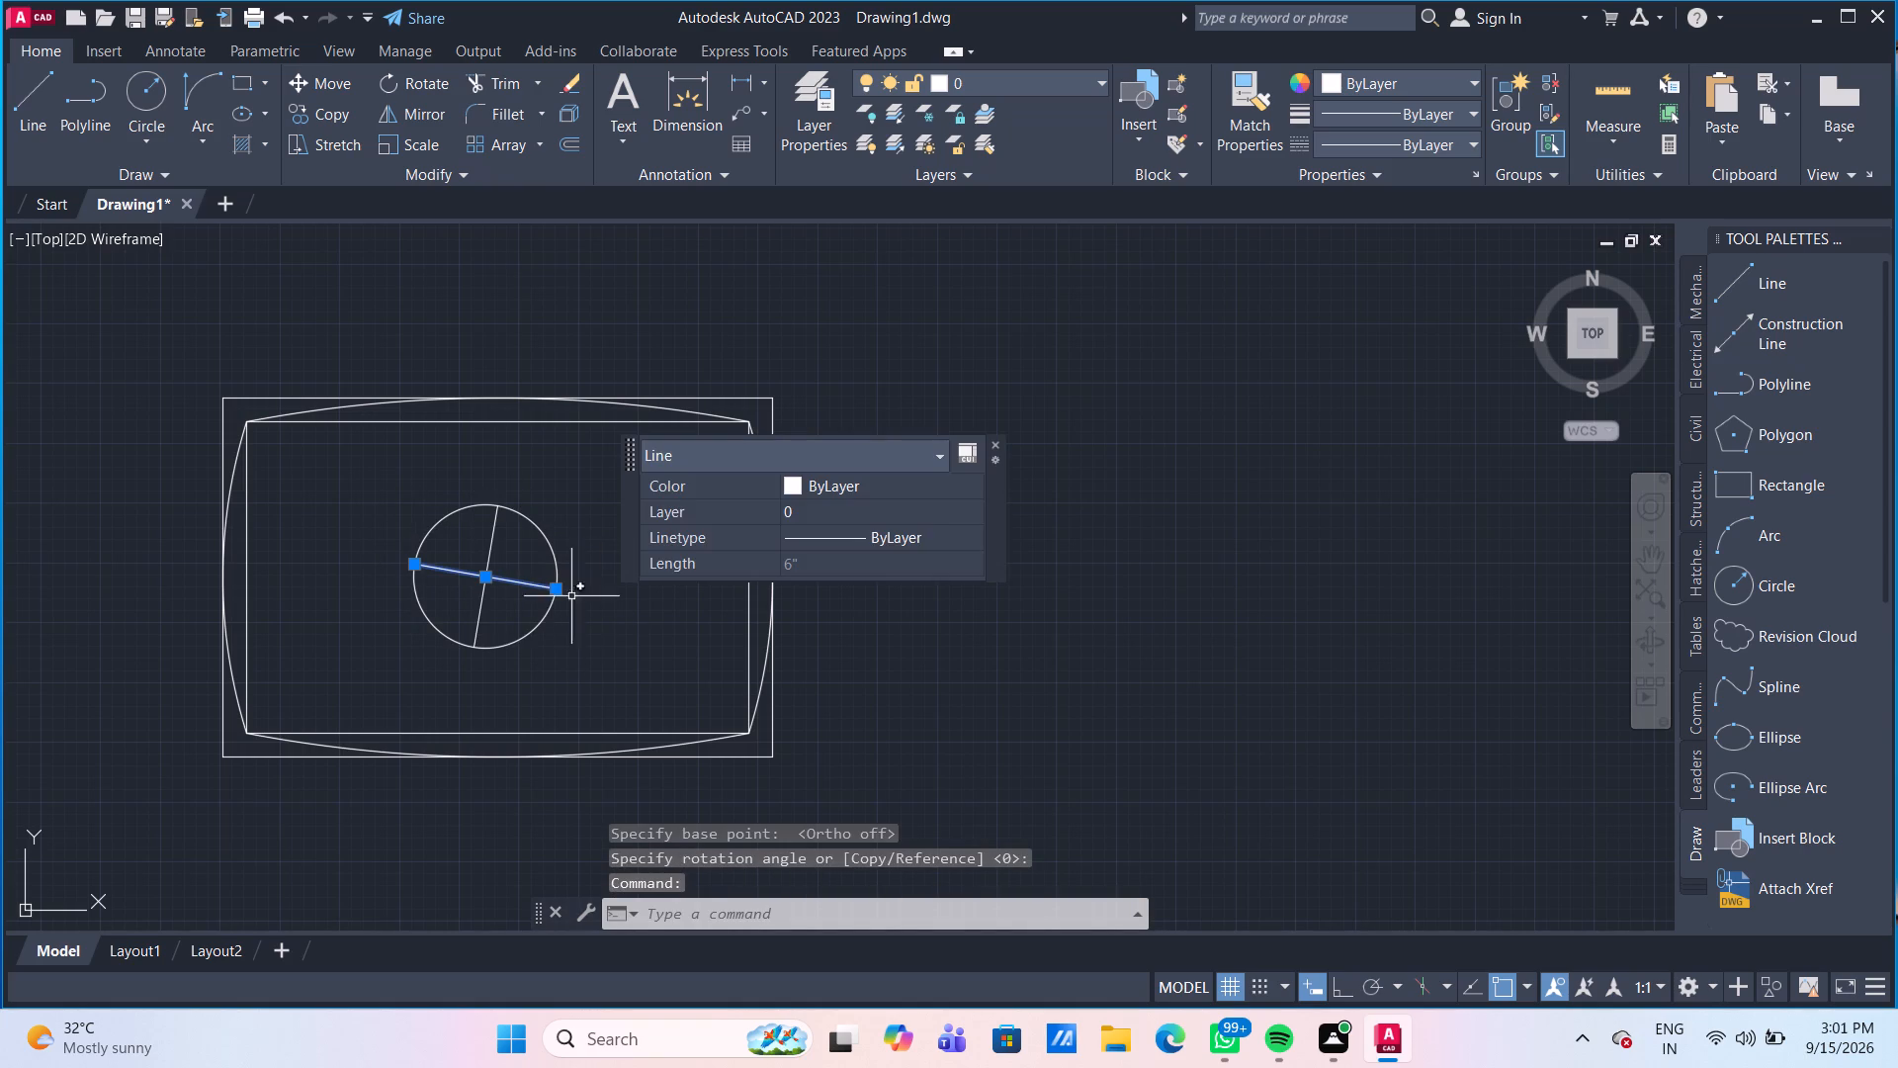
key(Escape)
drag(595, 637, 579, 622)
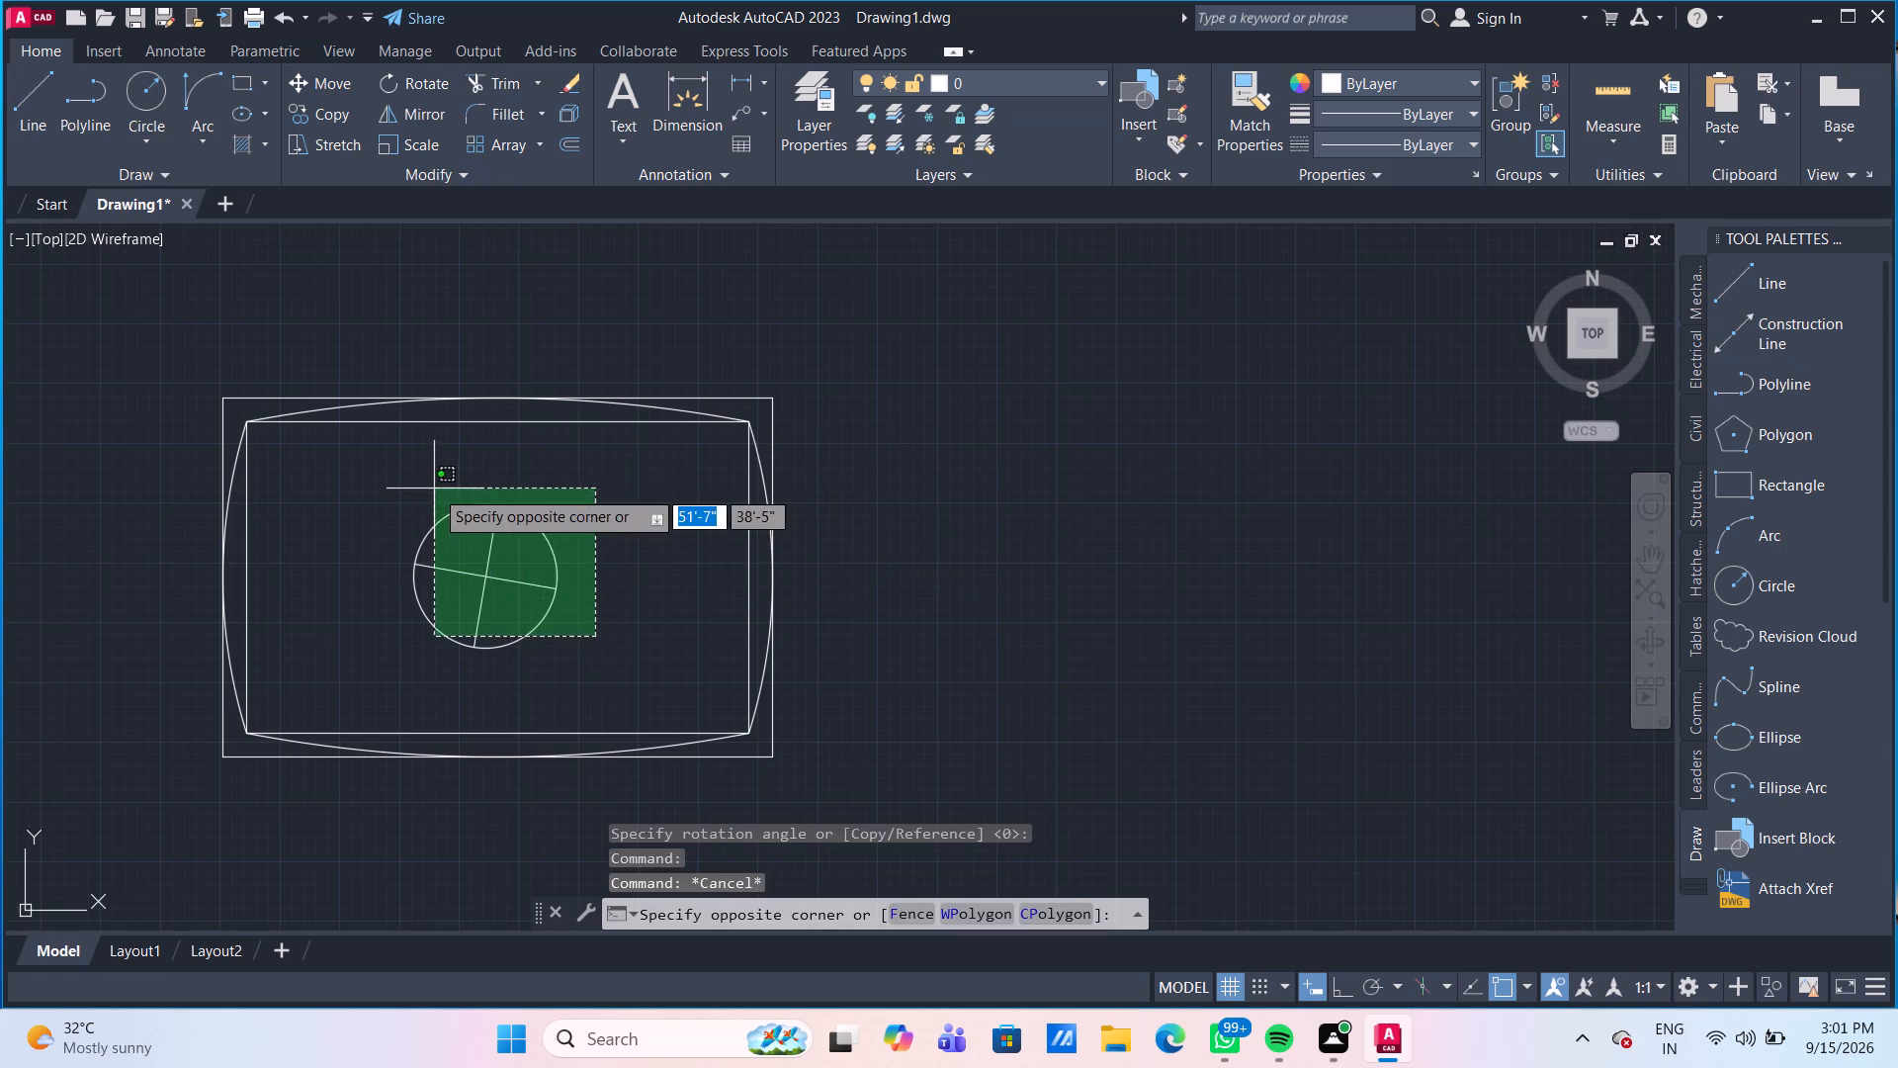
click(434, 489)
click(428, 80)
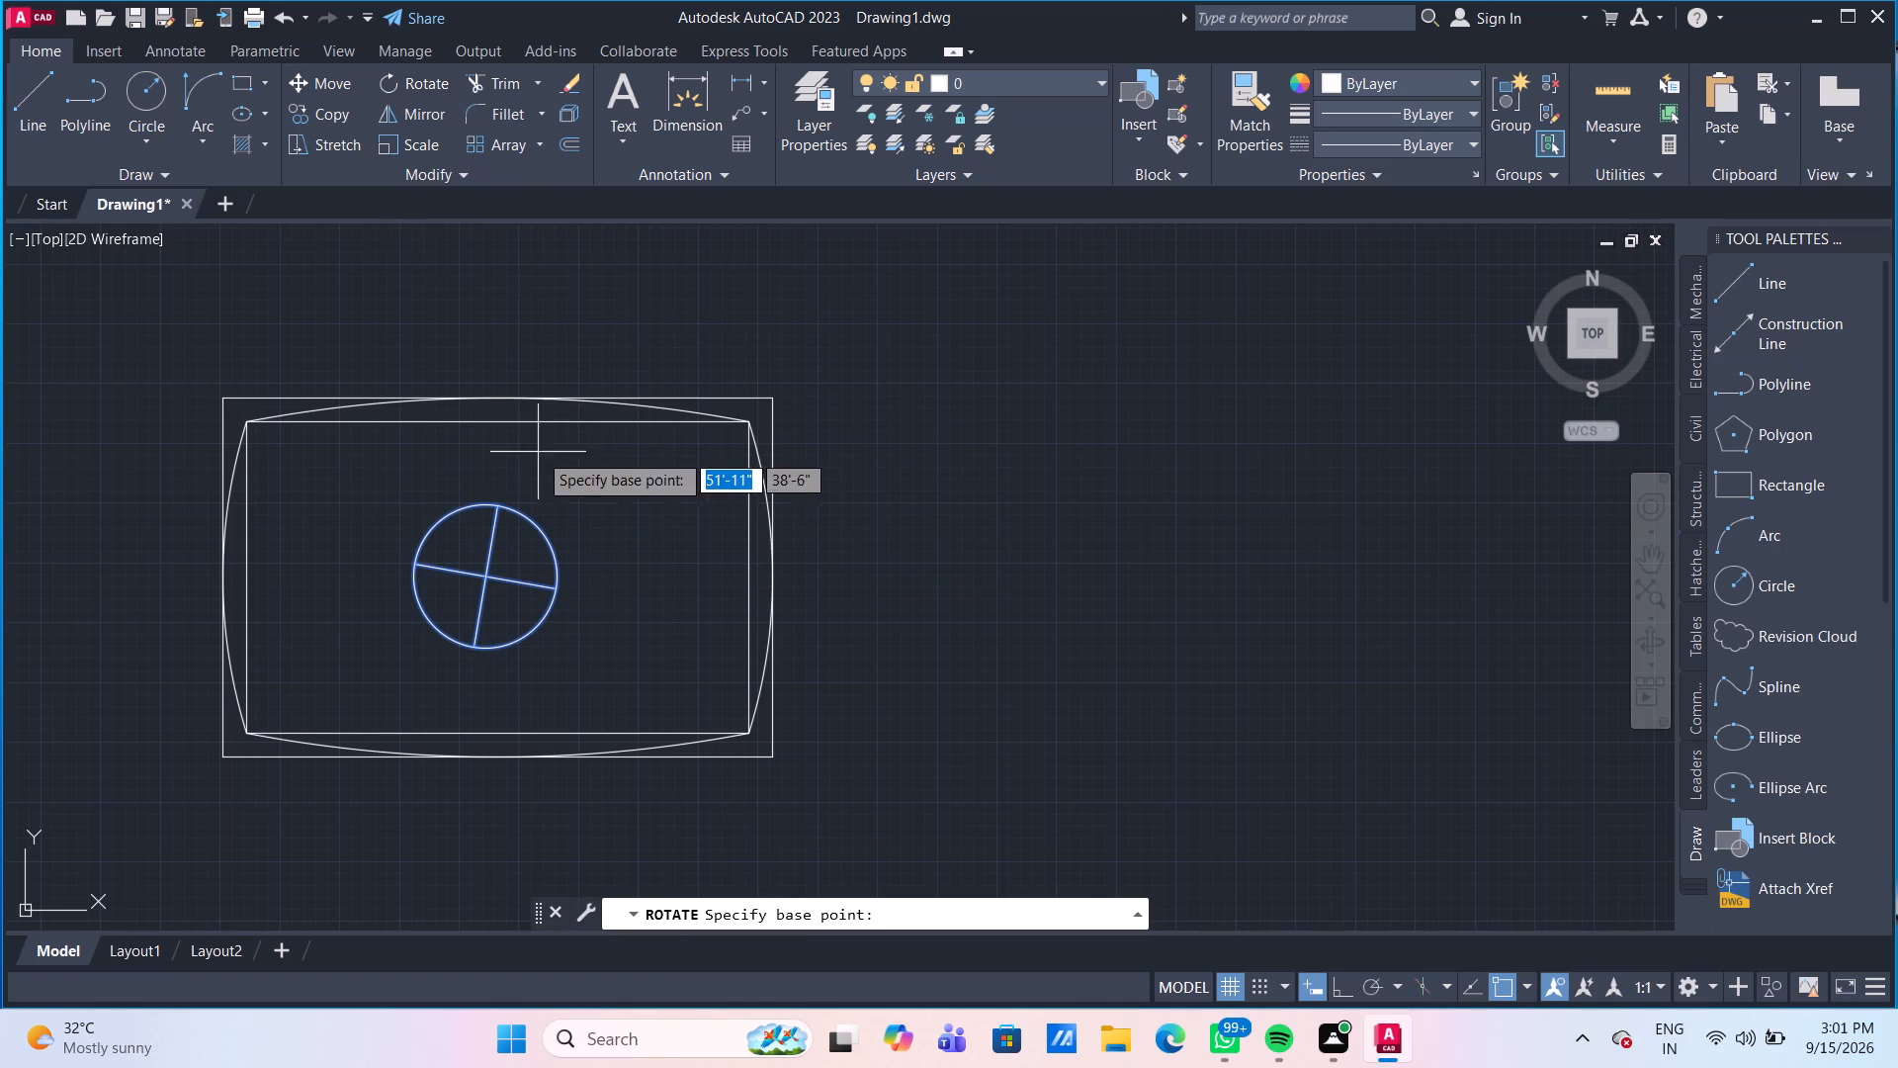
click(560, 589)
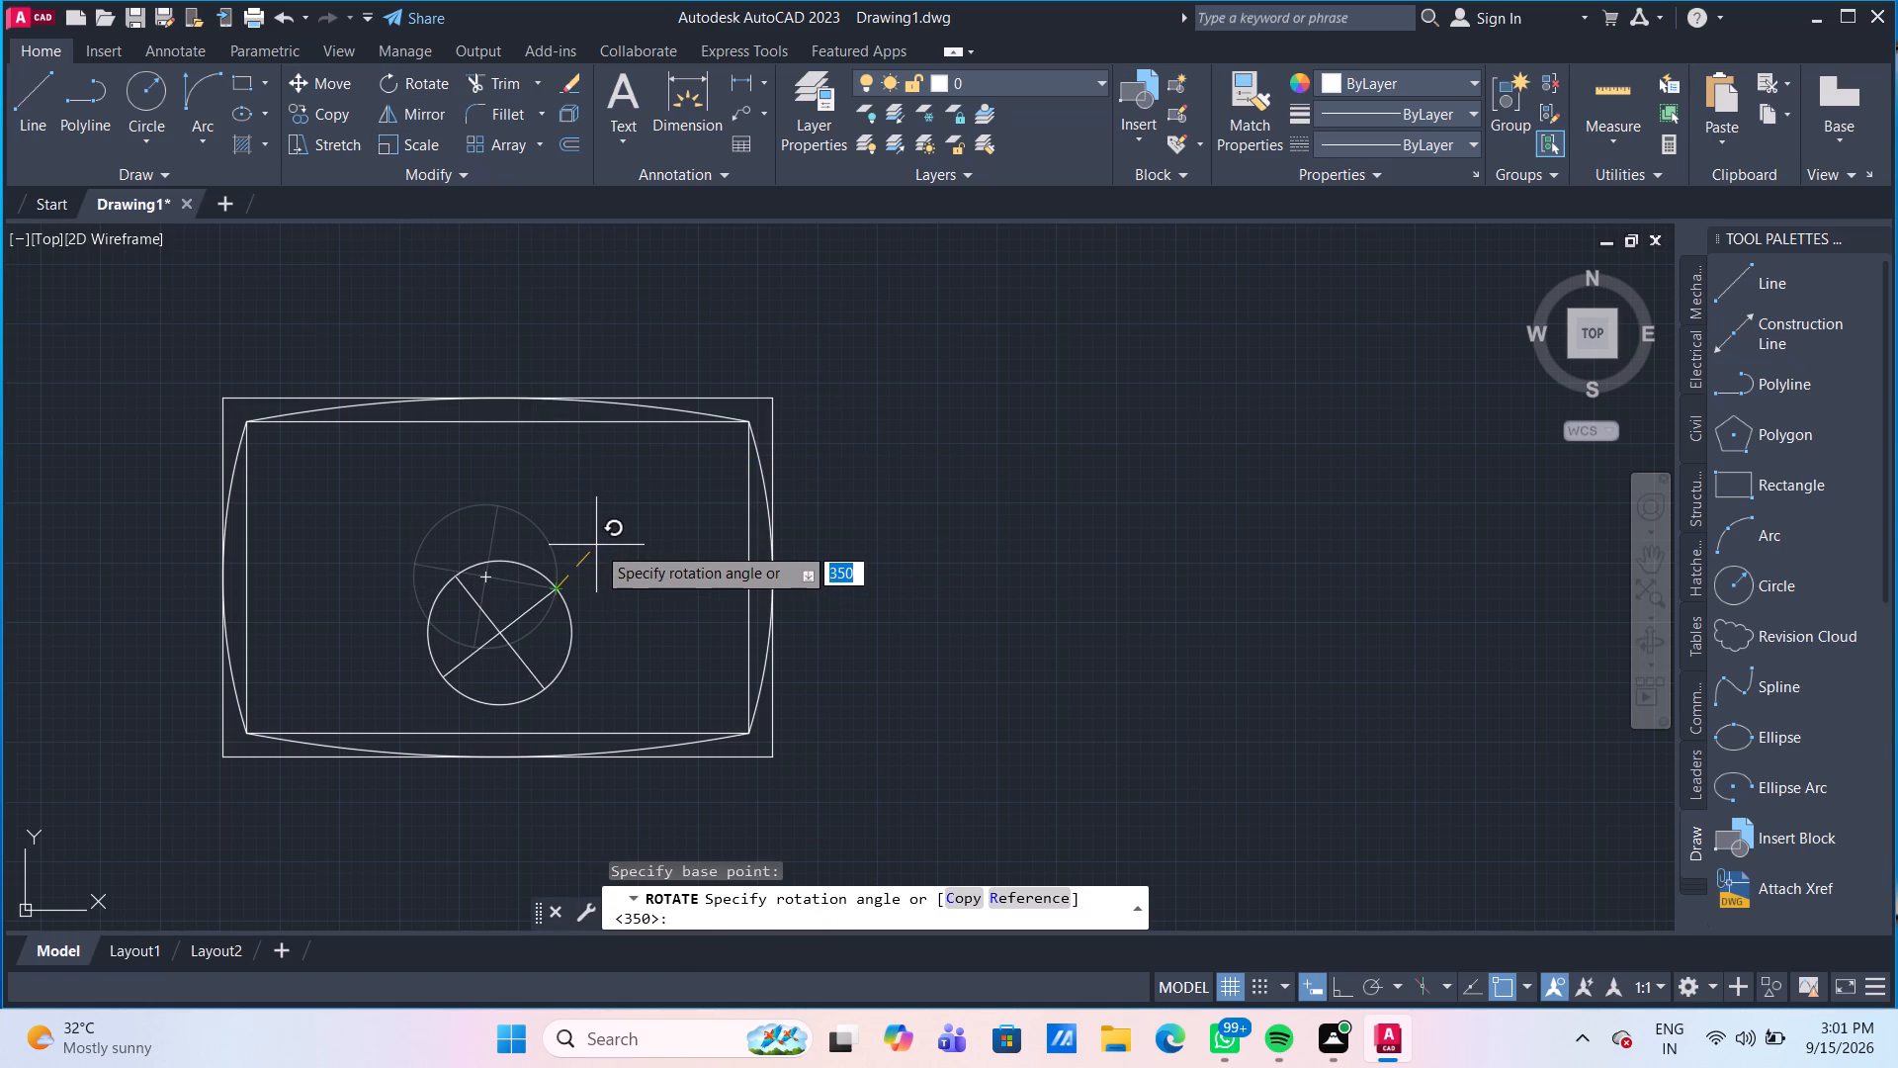
click(592, 538)
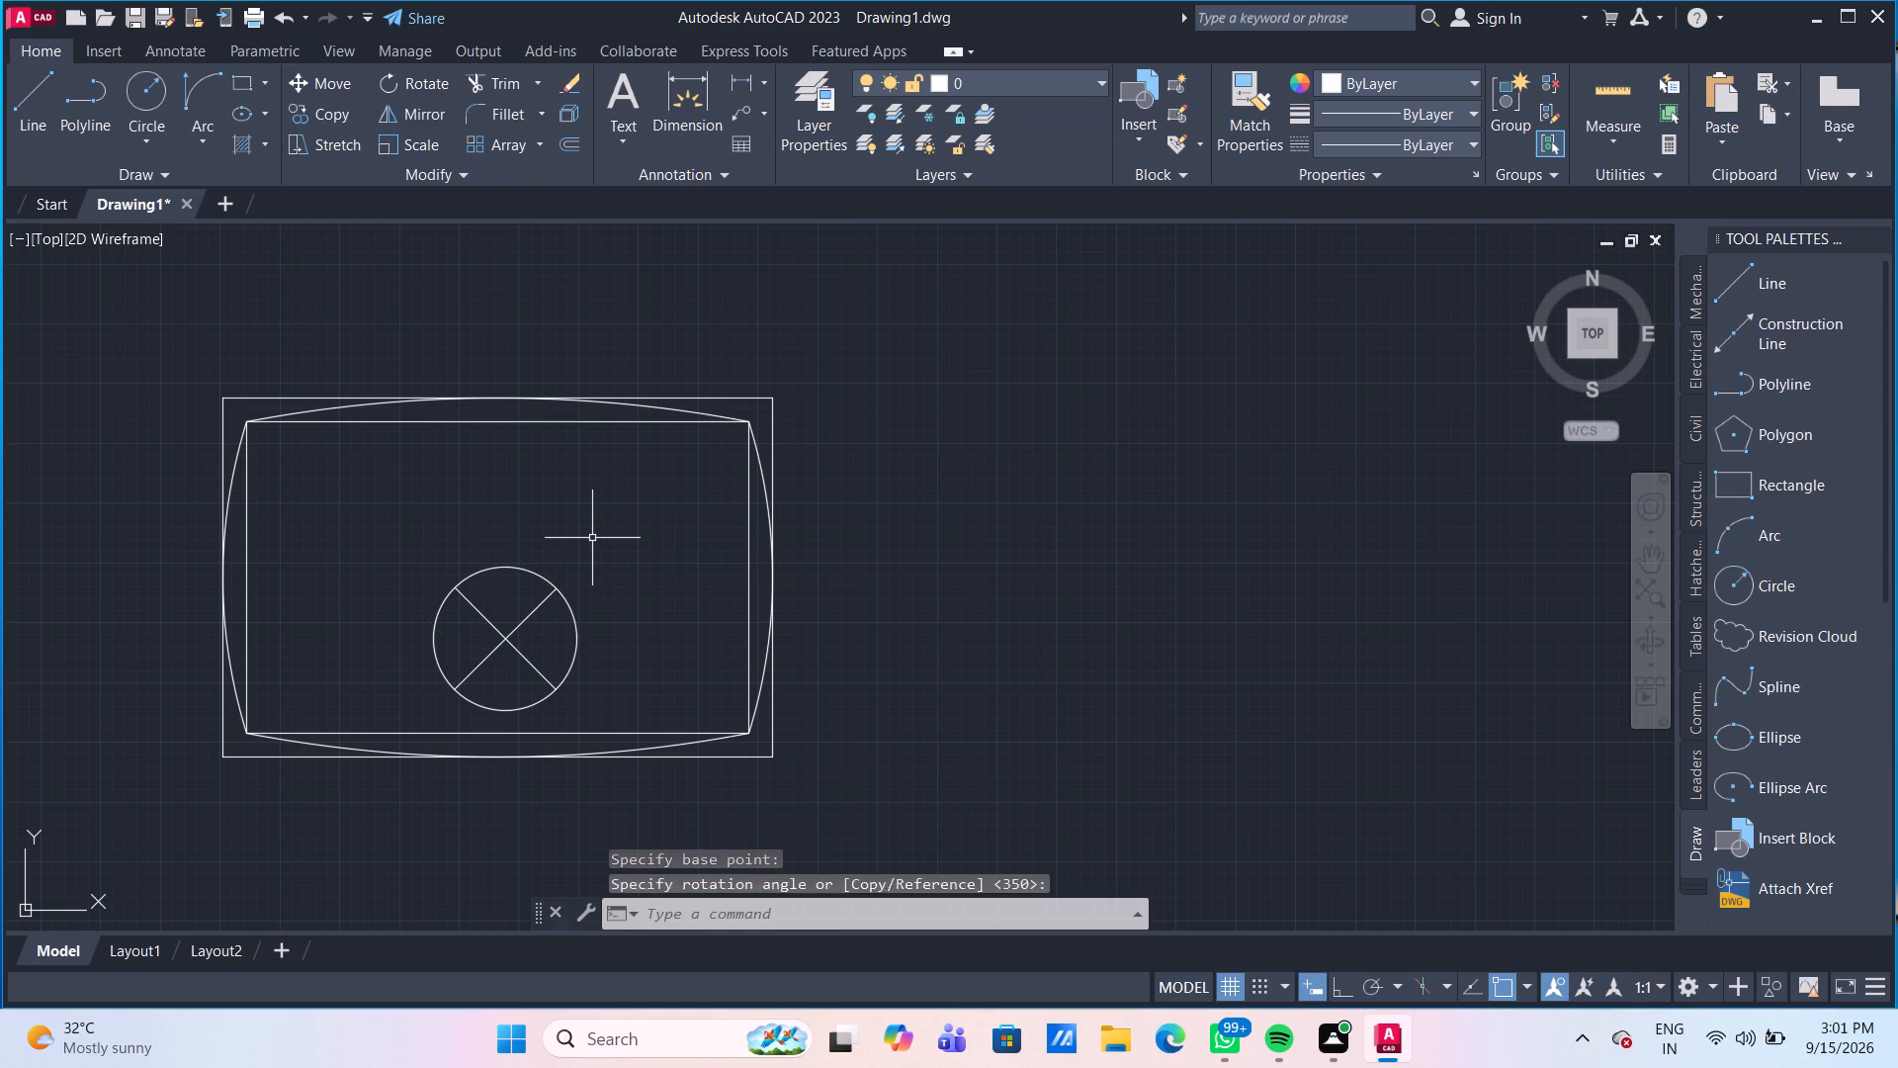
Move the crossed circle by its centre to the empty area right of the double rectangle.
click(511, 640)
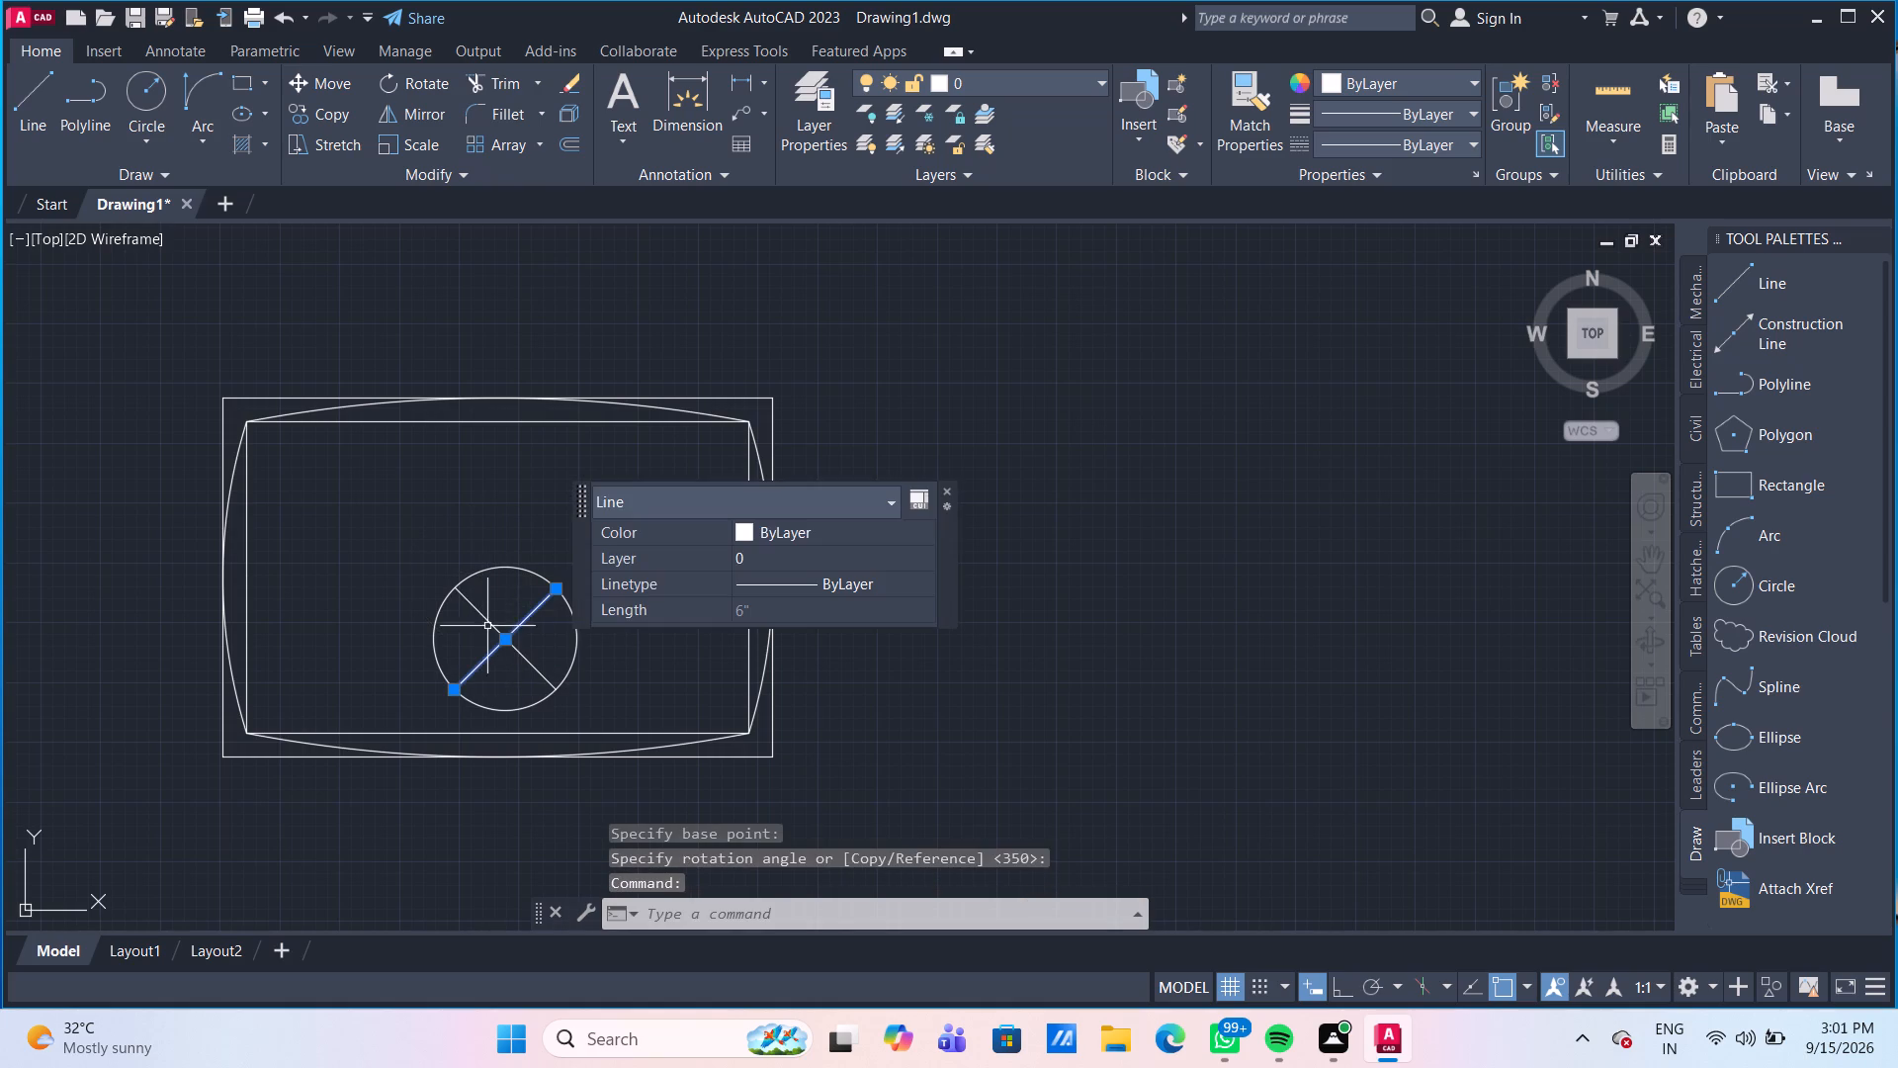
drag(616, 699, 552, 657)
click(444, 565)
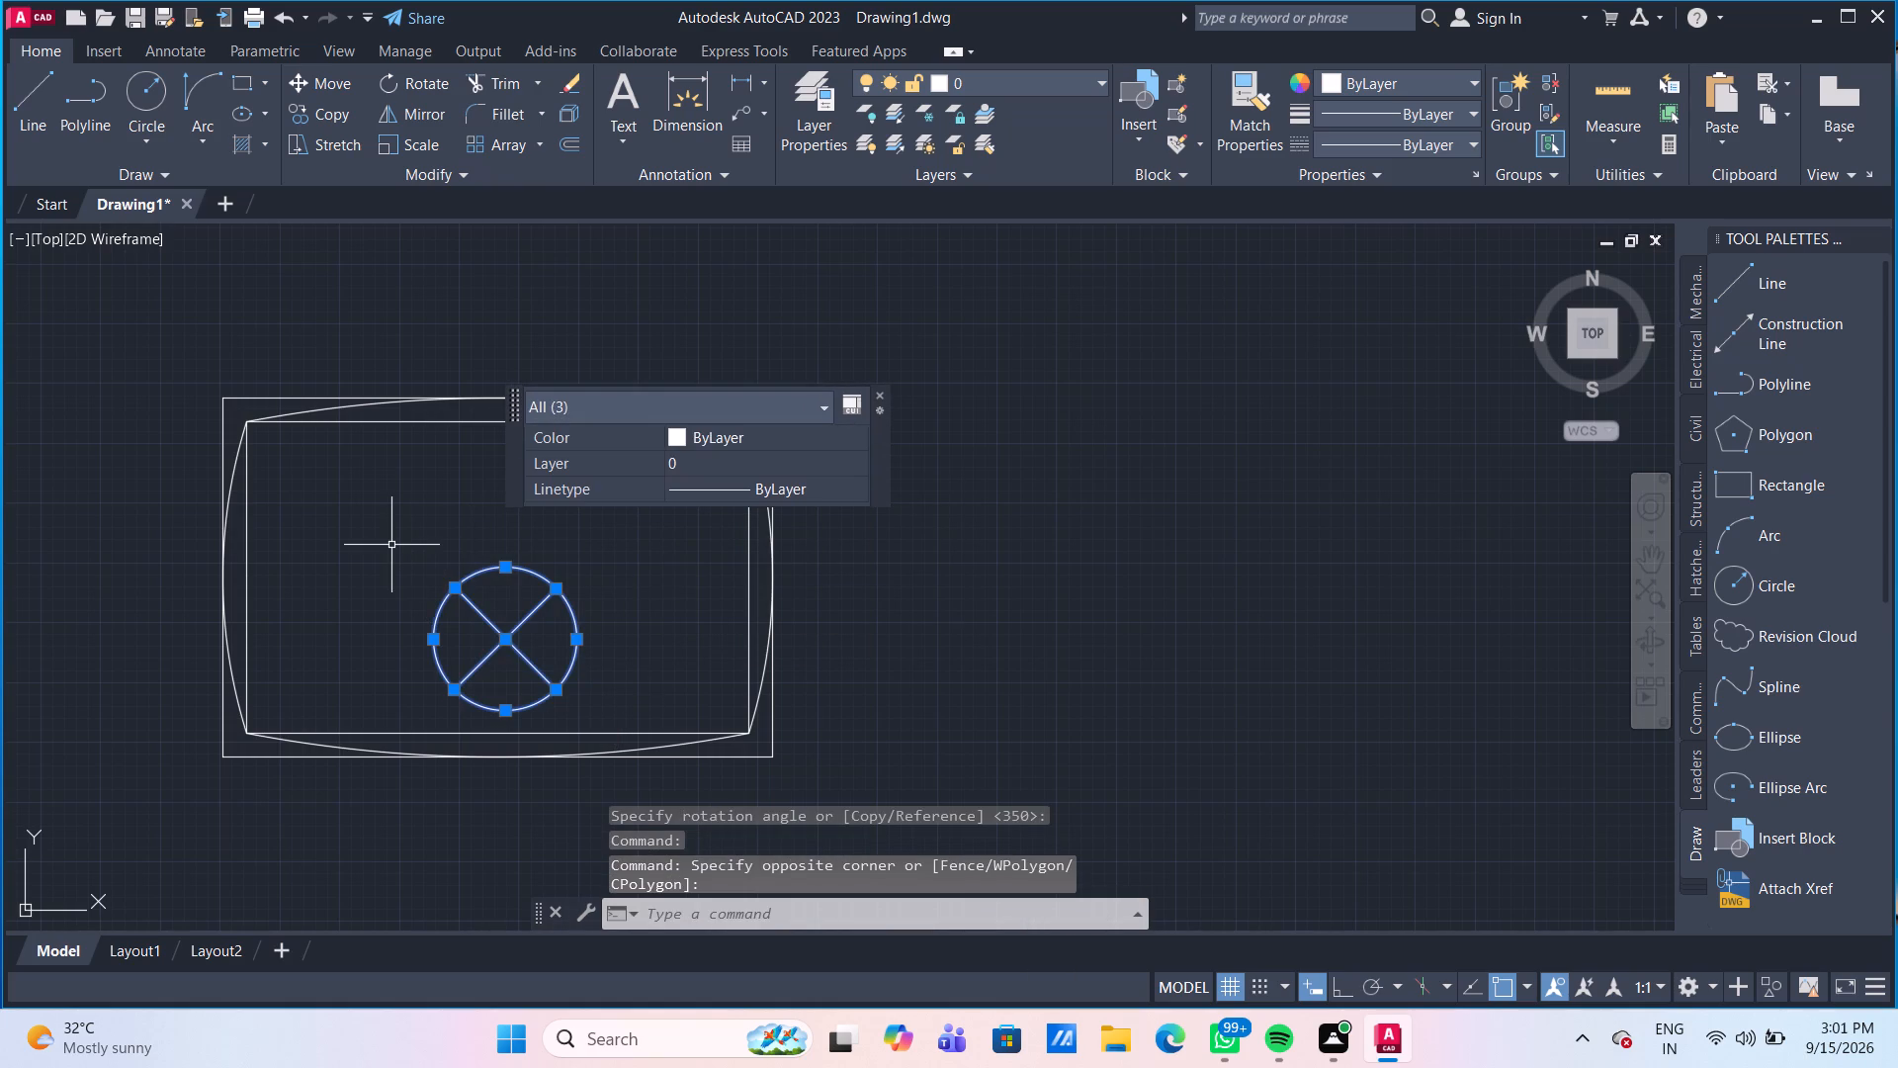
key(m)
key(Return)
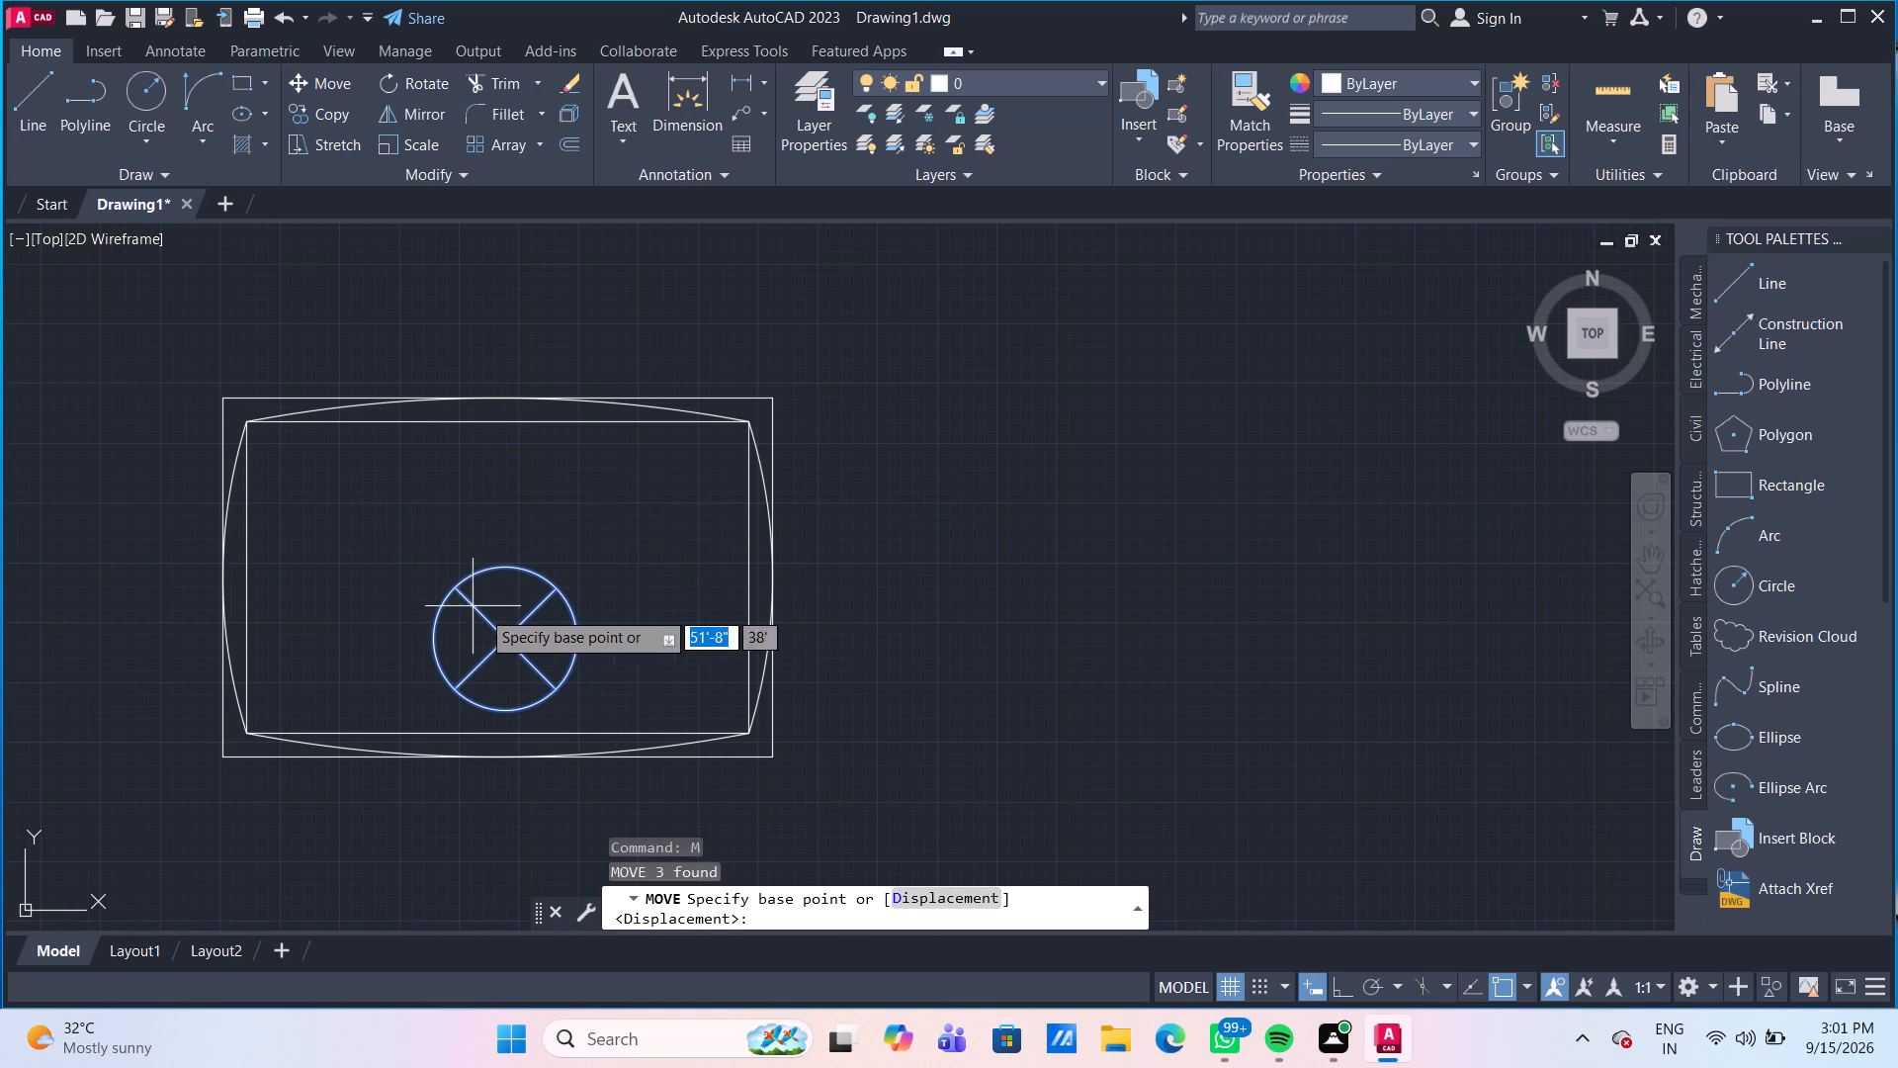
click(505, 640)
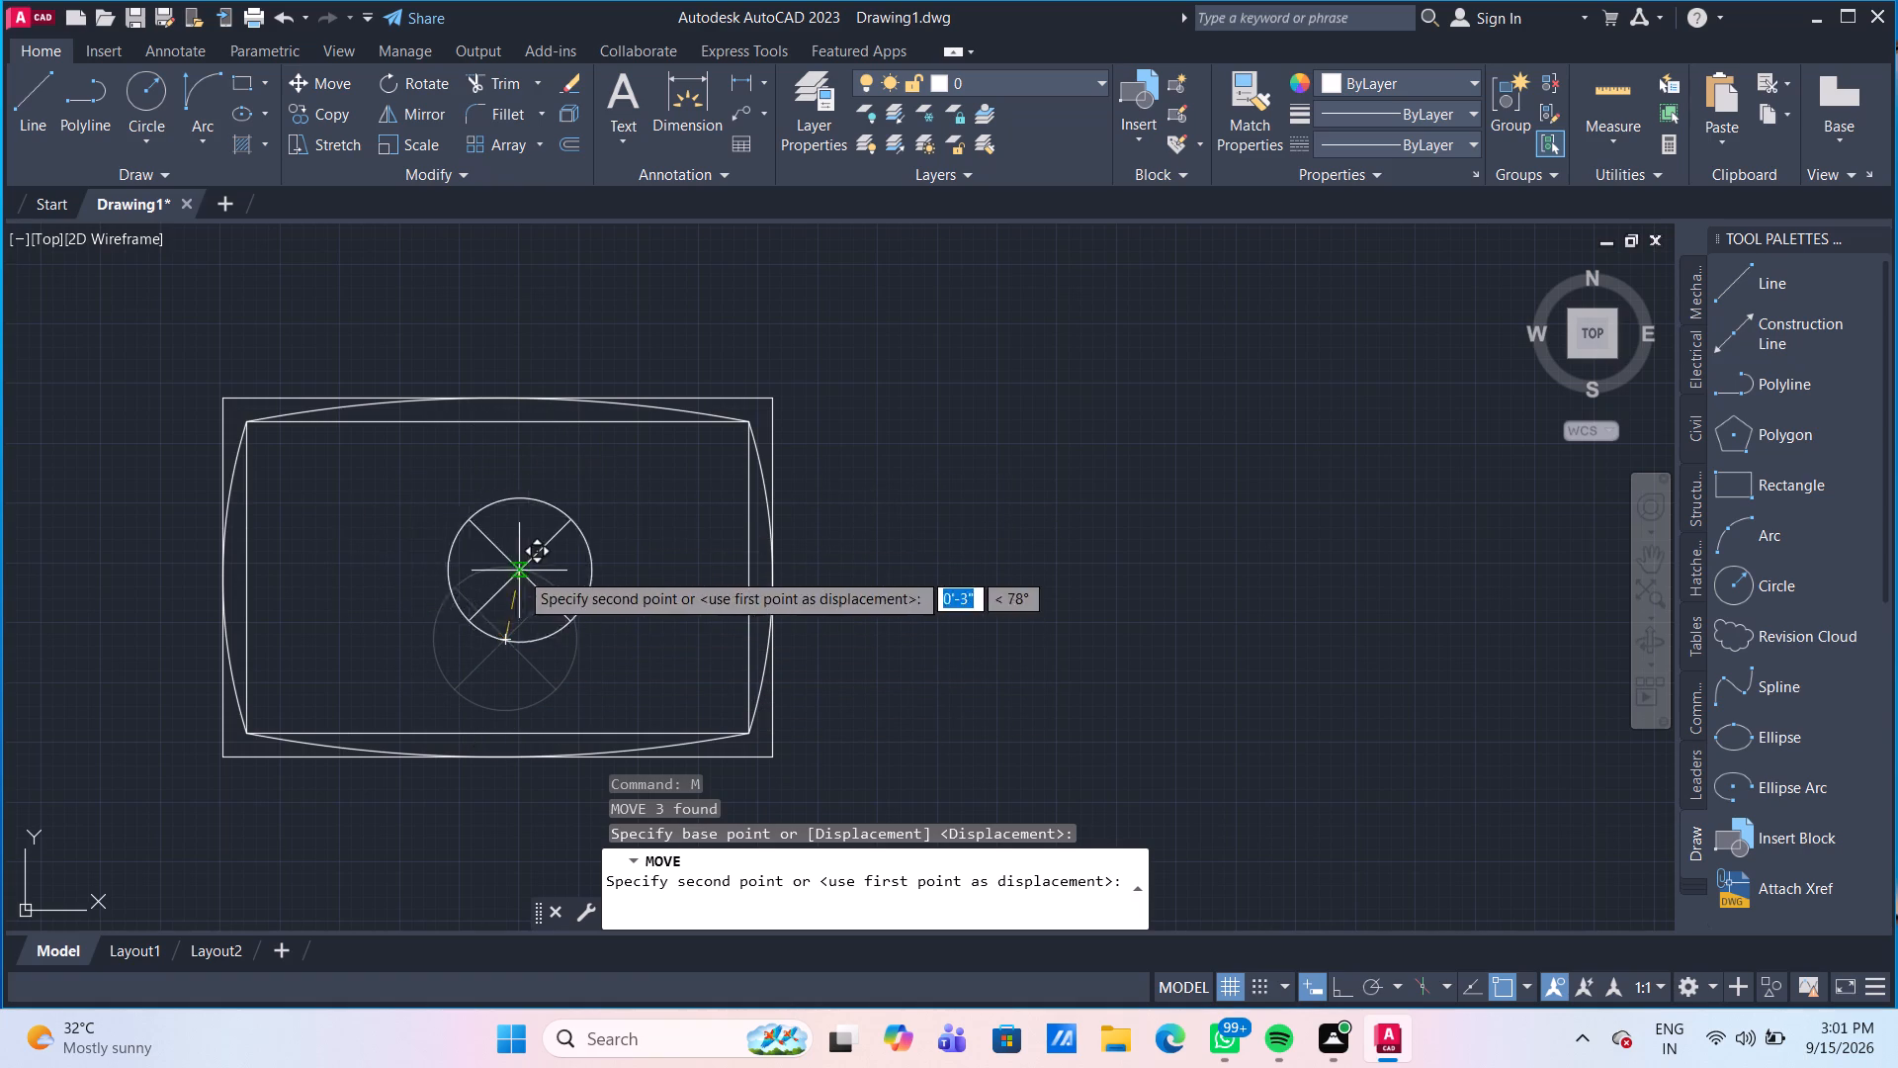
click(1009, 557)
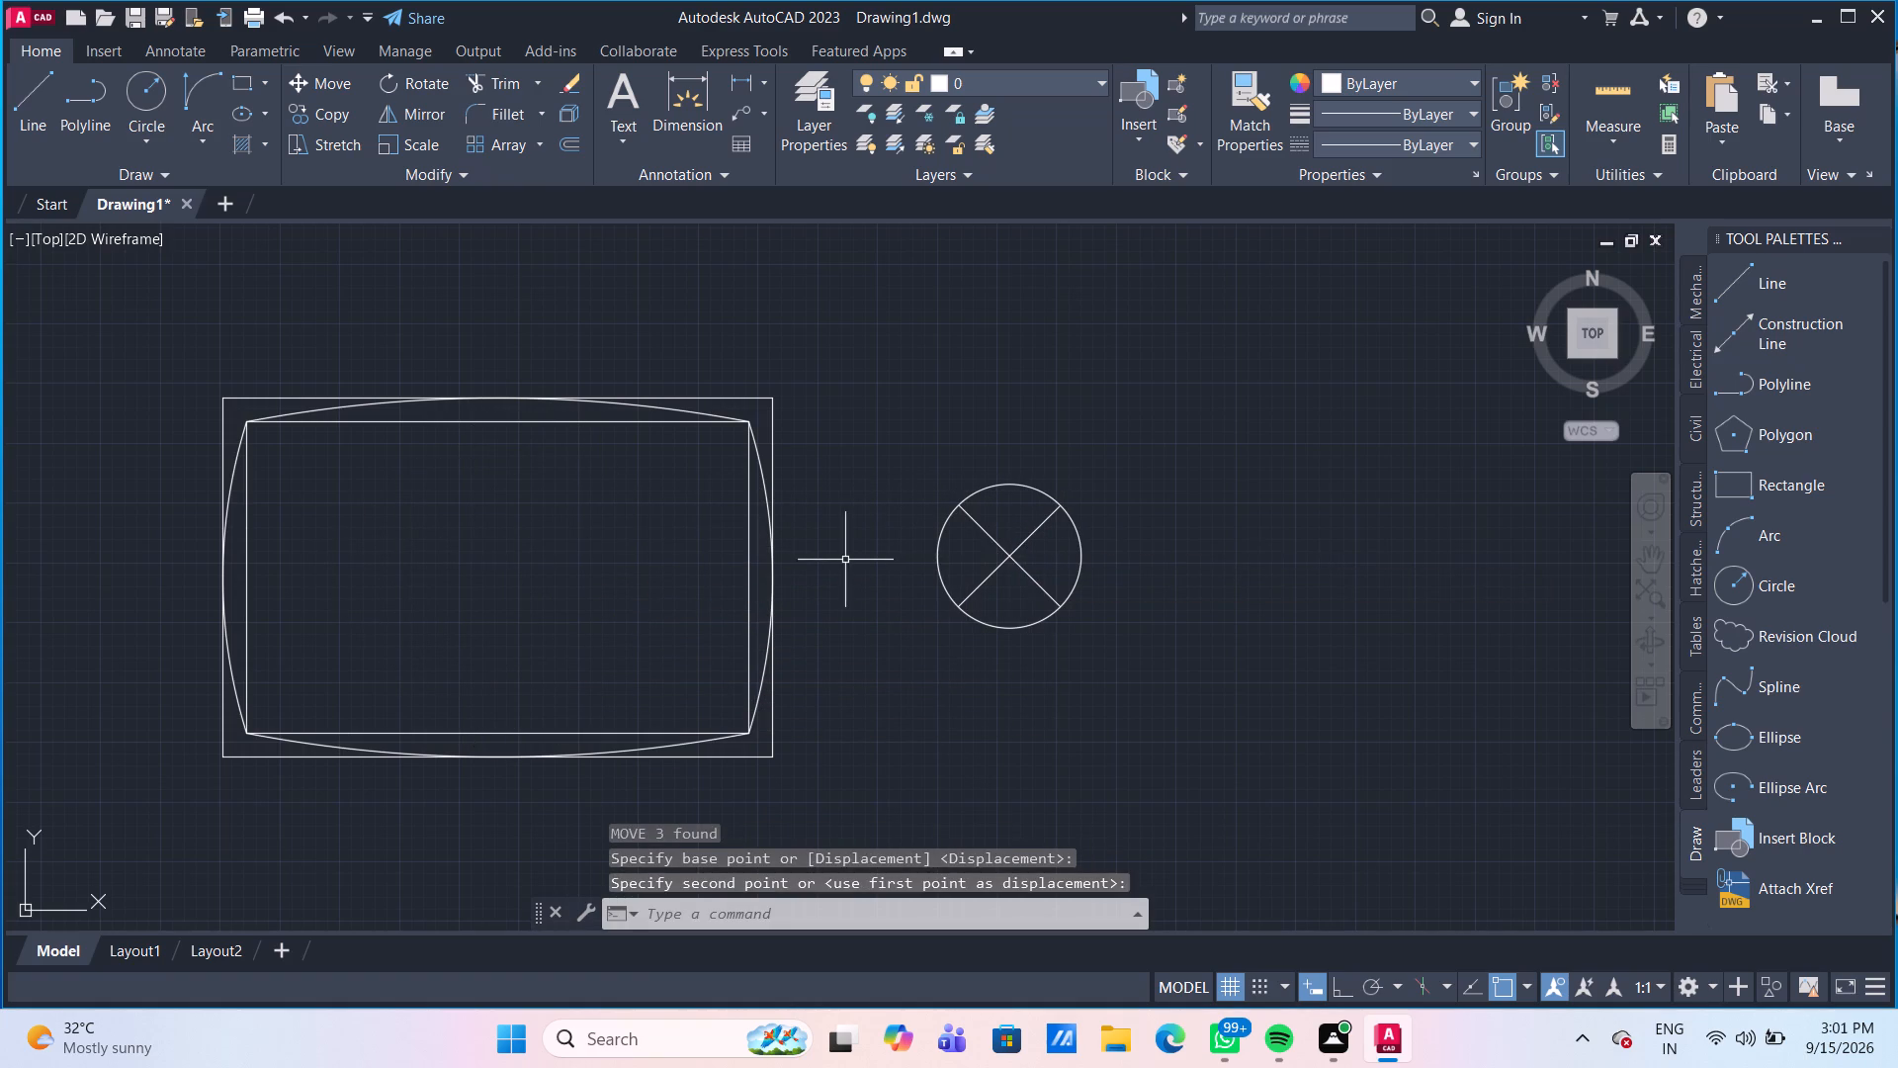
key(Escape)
Draw a guide circle centred in the inner rectangle, larger than the crossed circle.
click(145, 90)
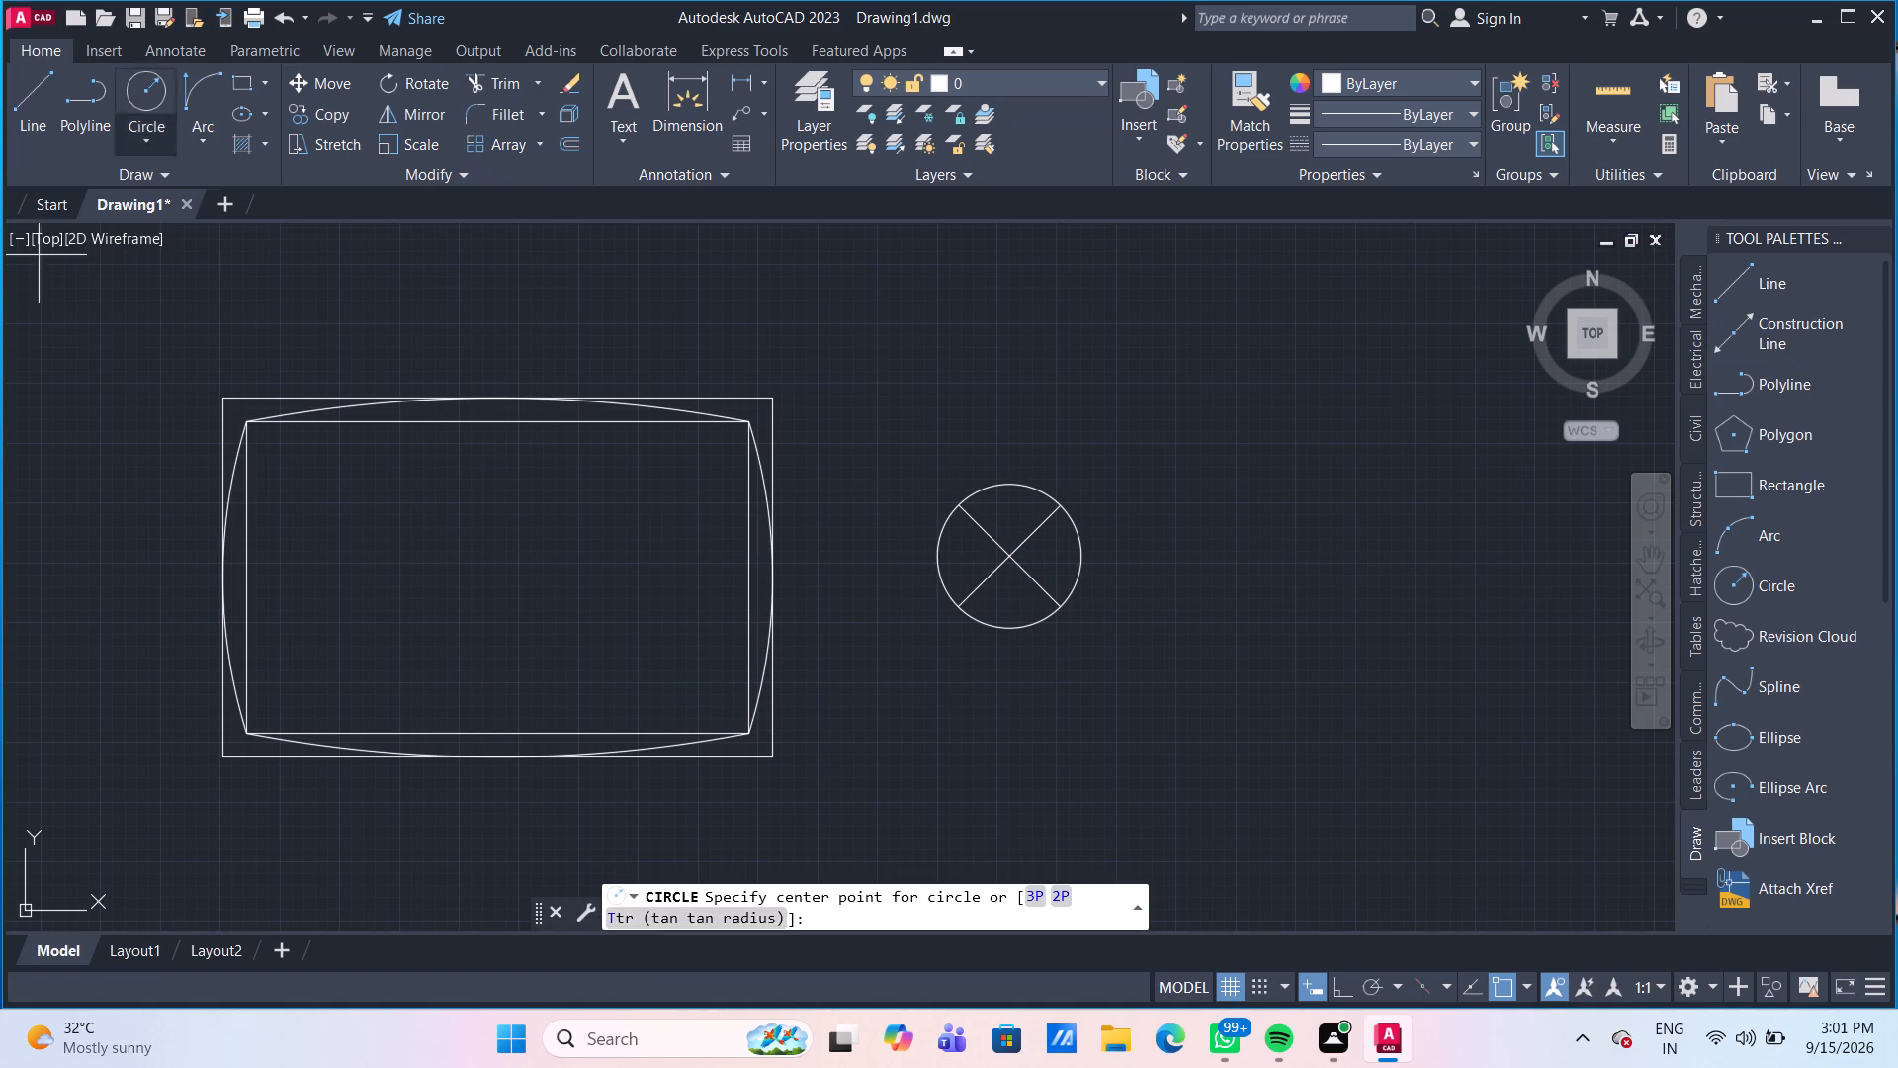
click(496, 578)
click(583, 640)
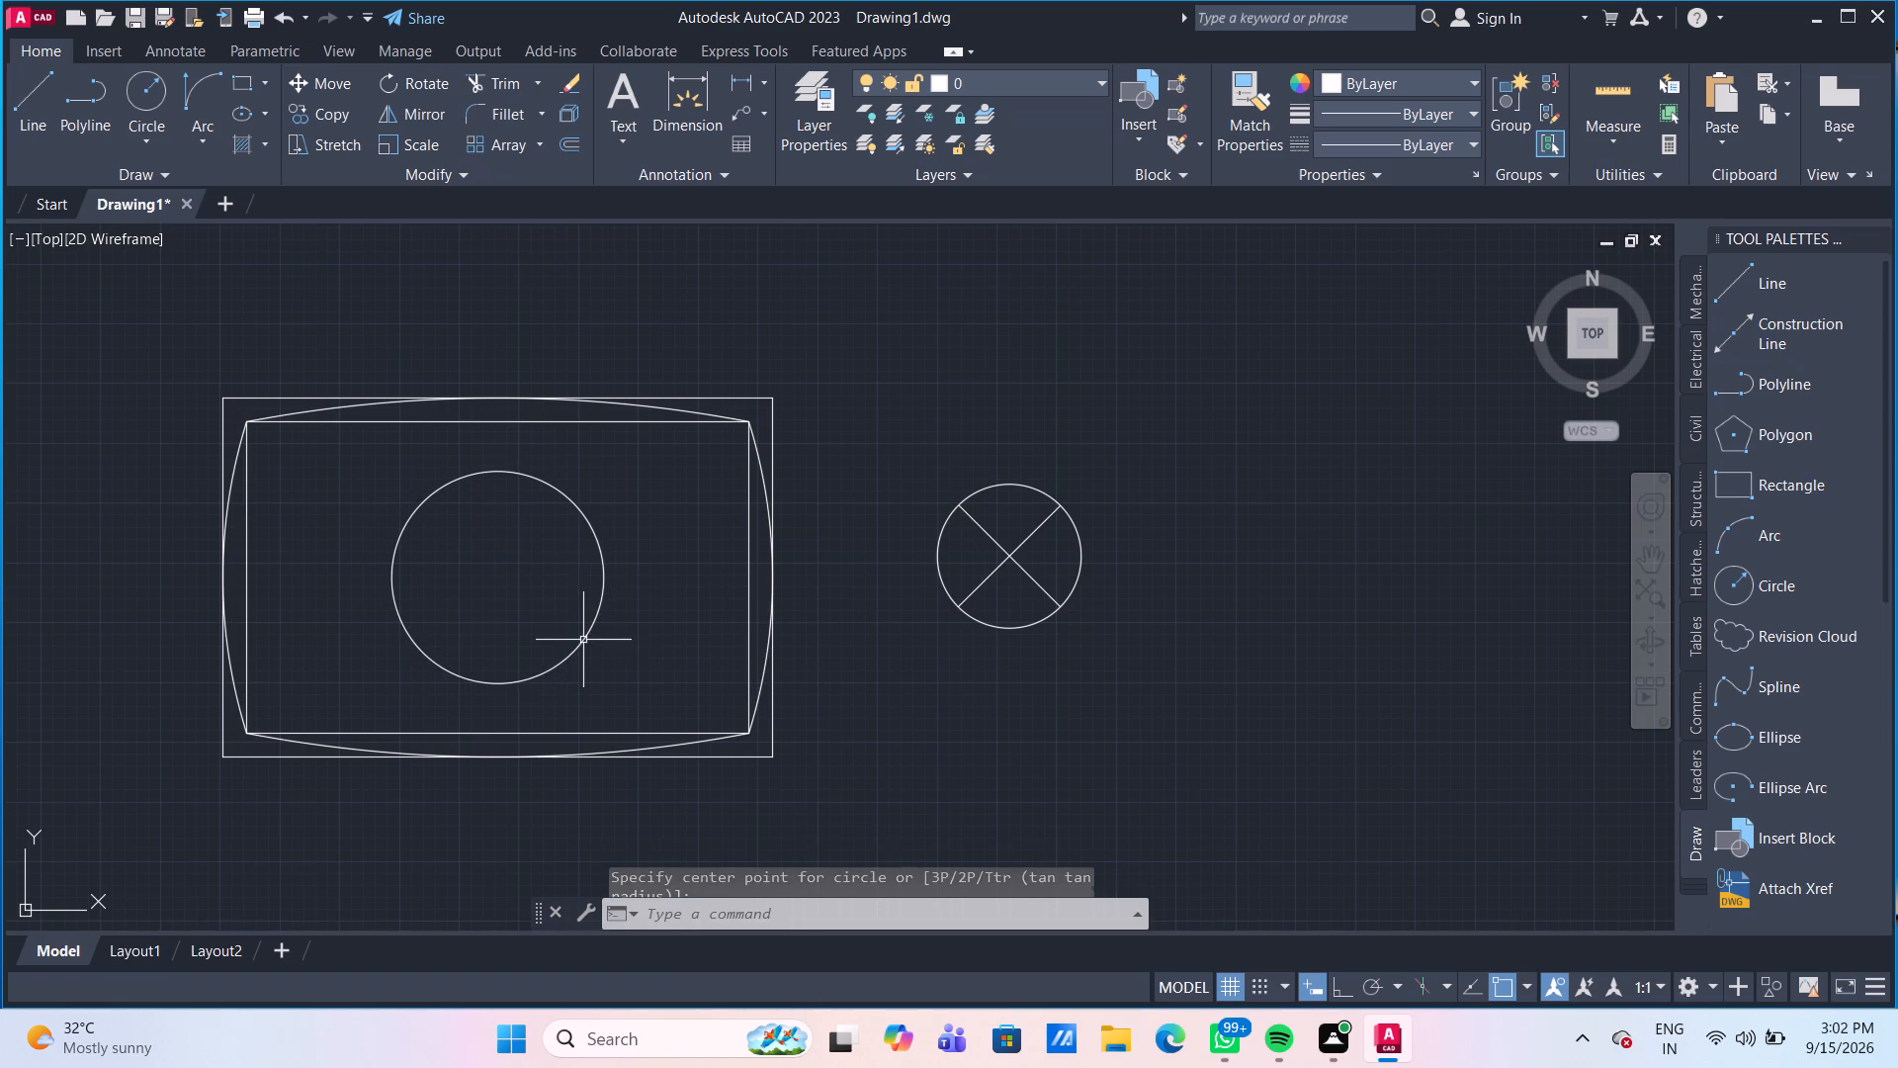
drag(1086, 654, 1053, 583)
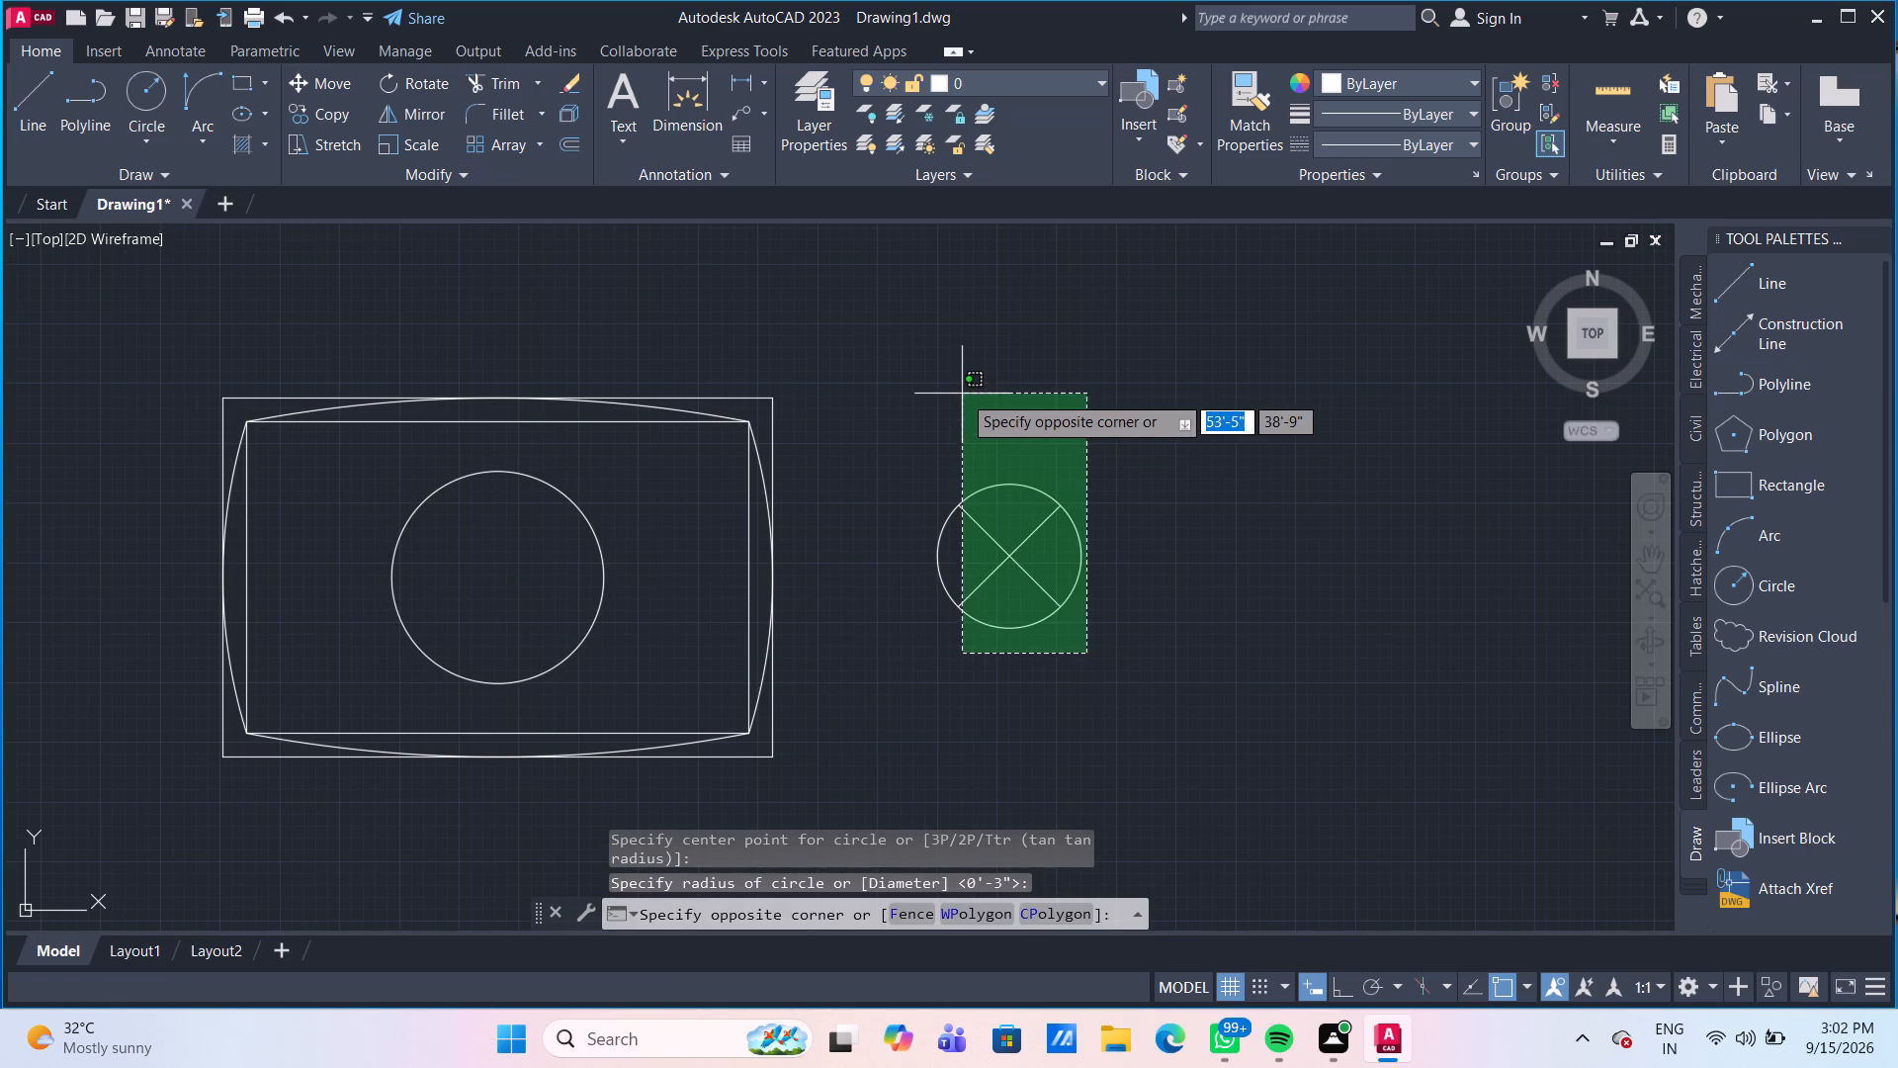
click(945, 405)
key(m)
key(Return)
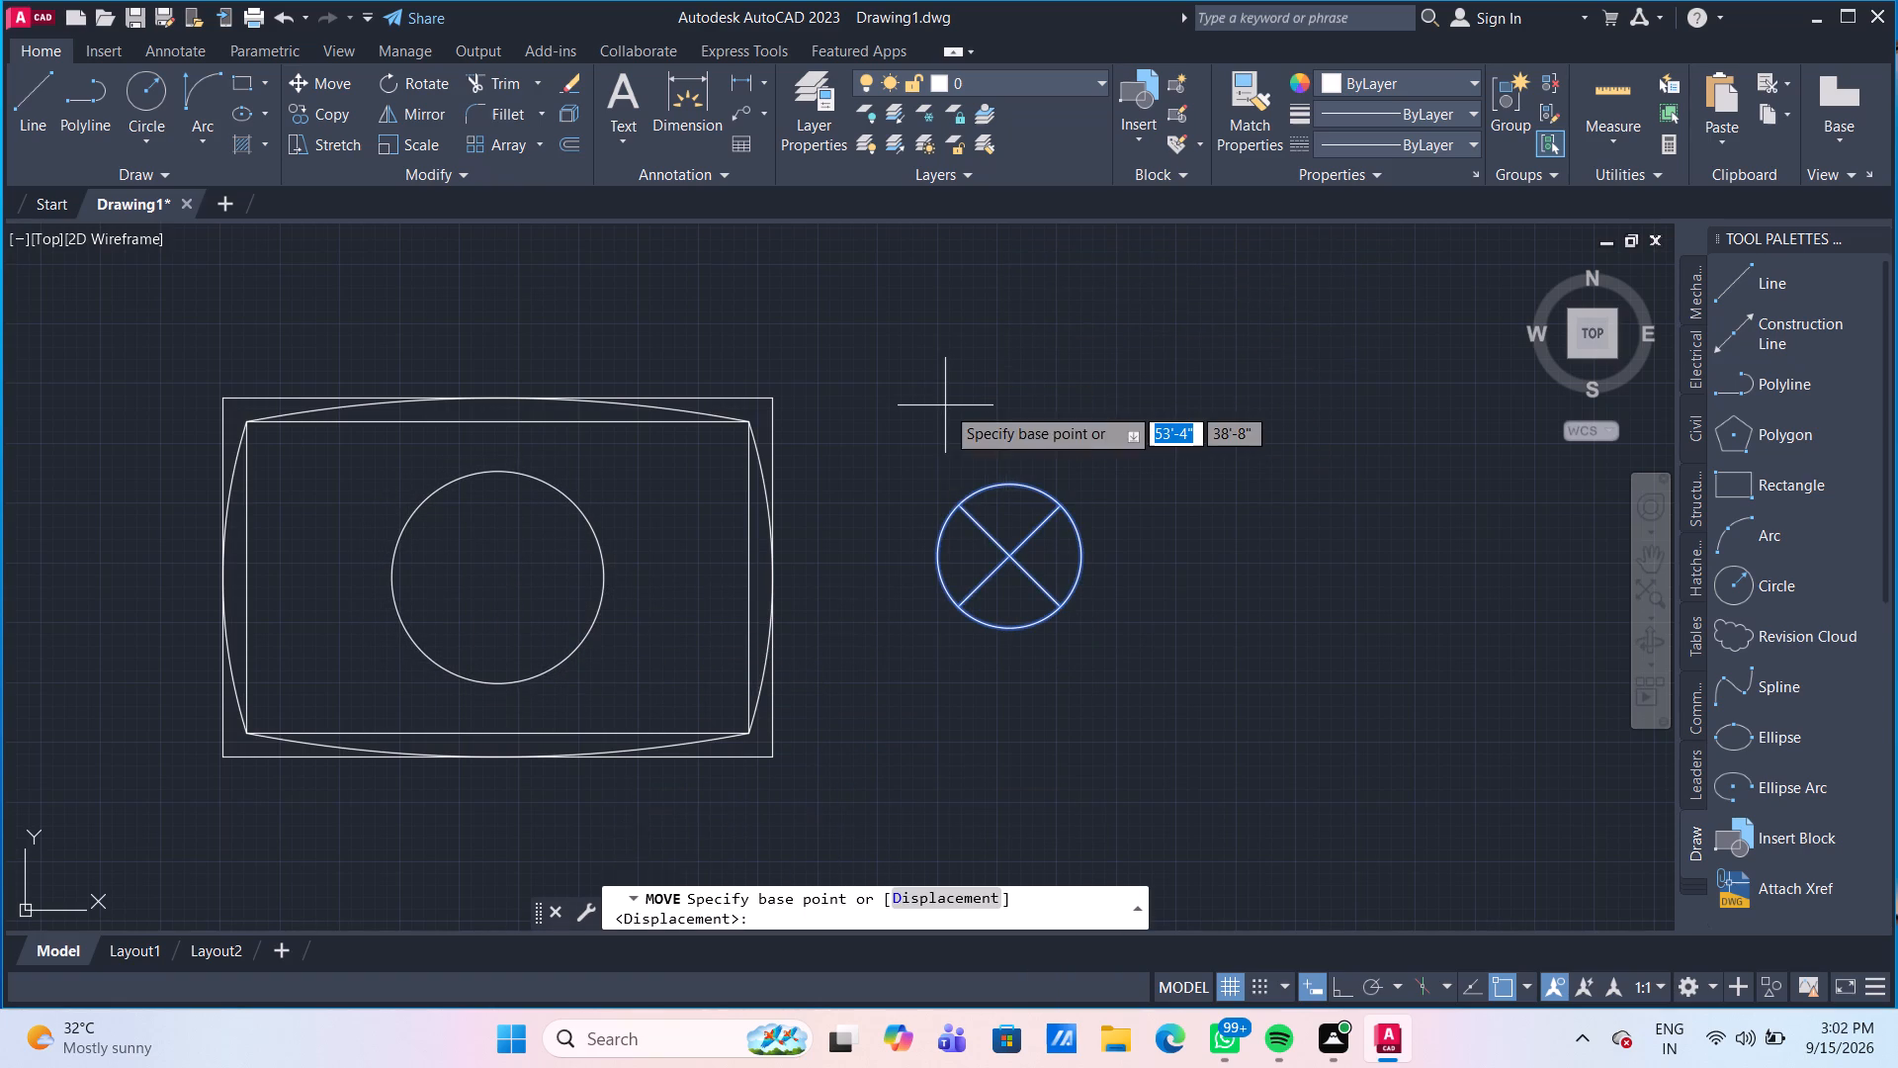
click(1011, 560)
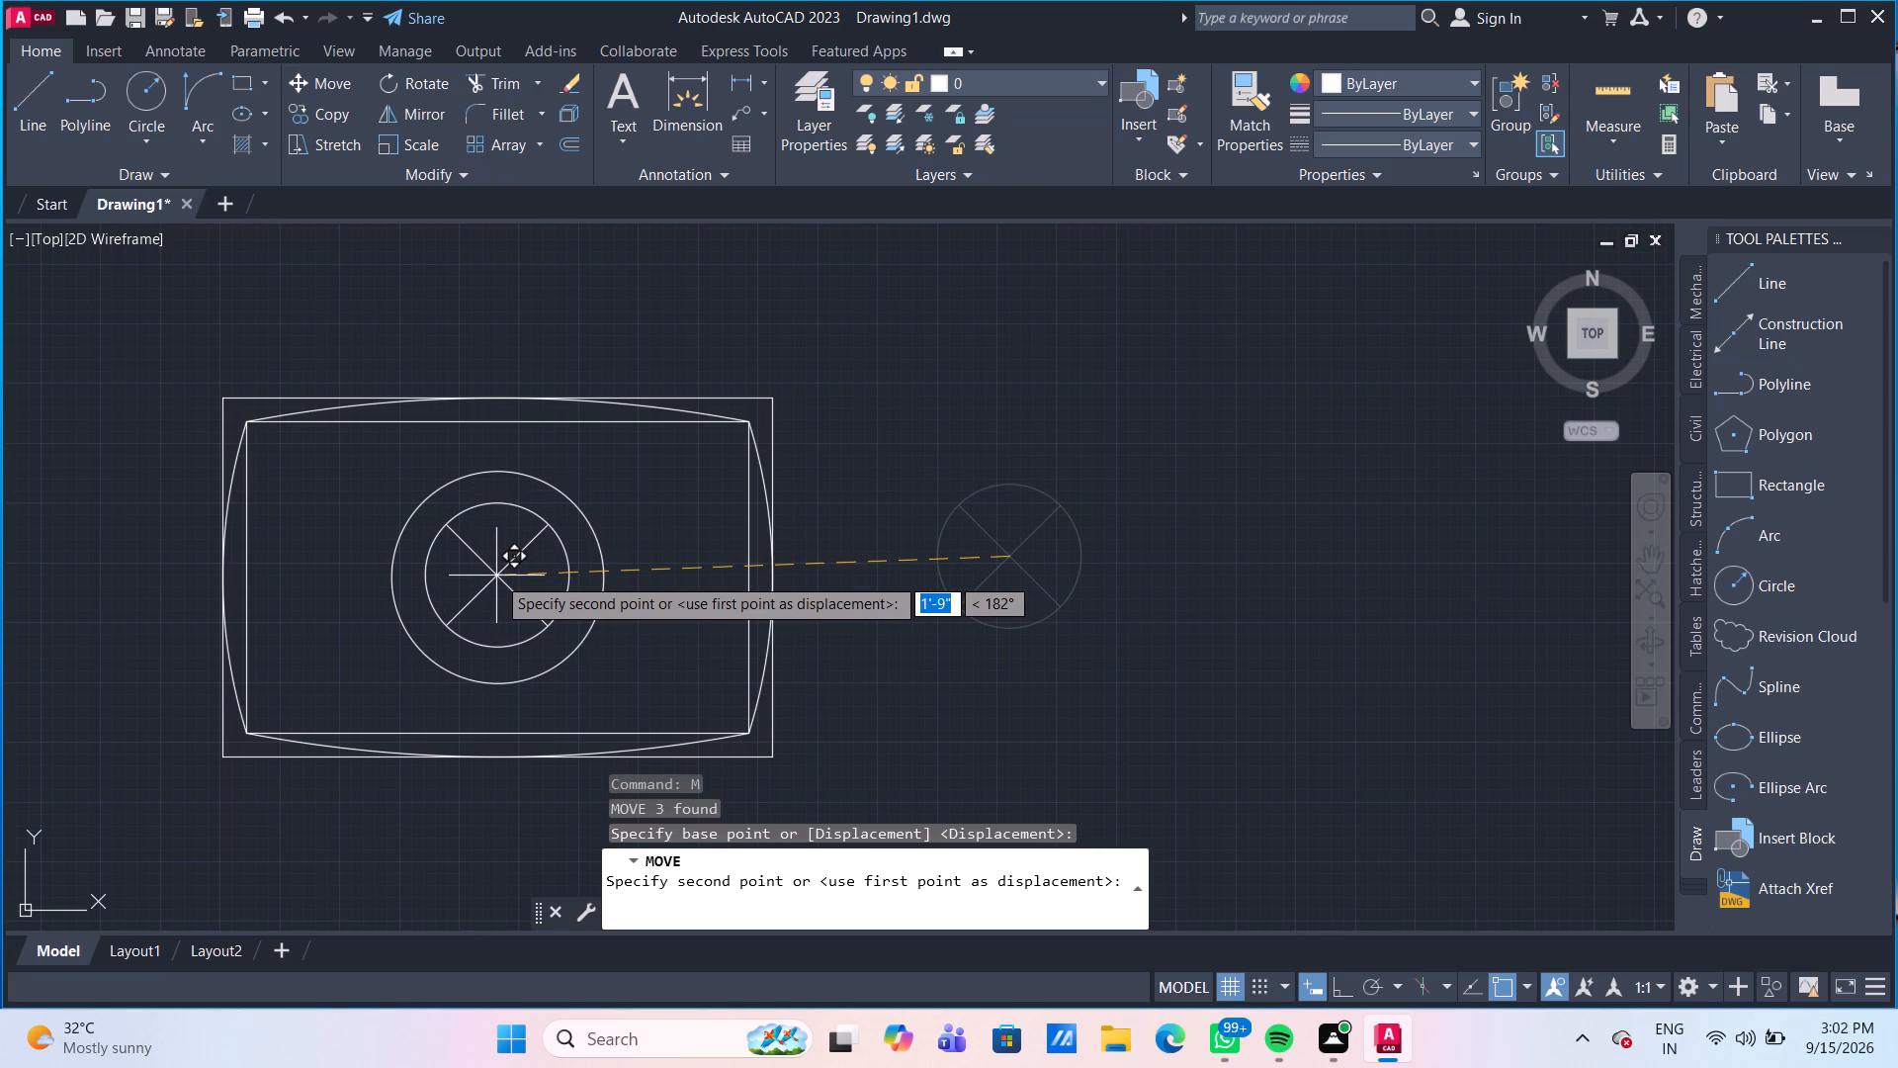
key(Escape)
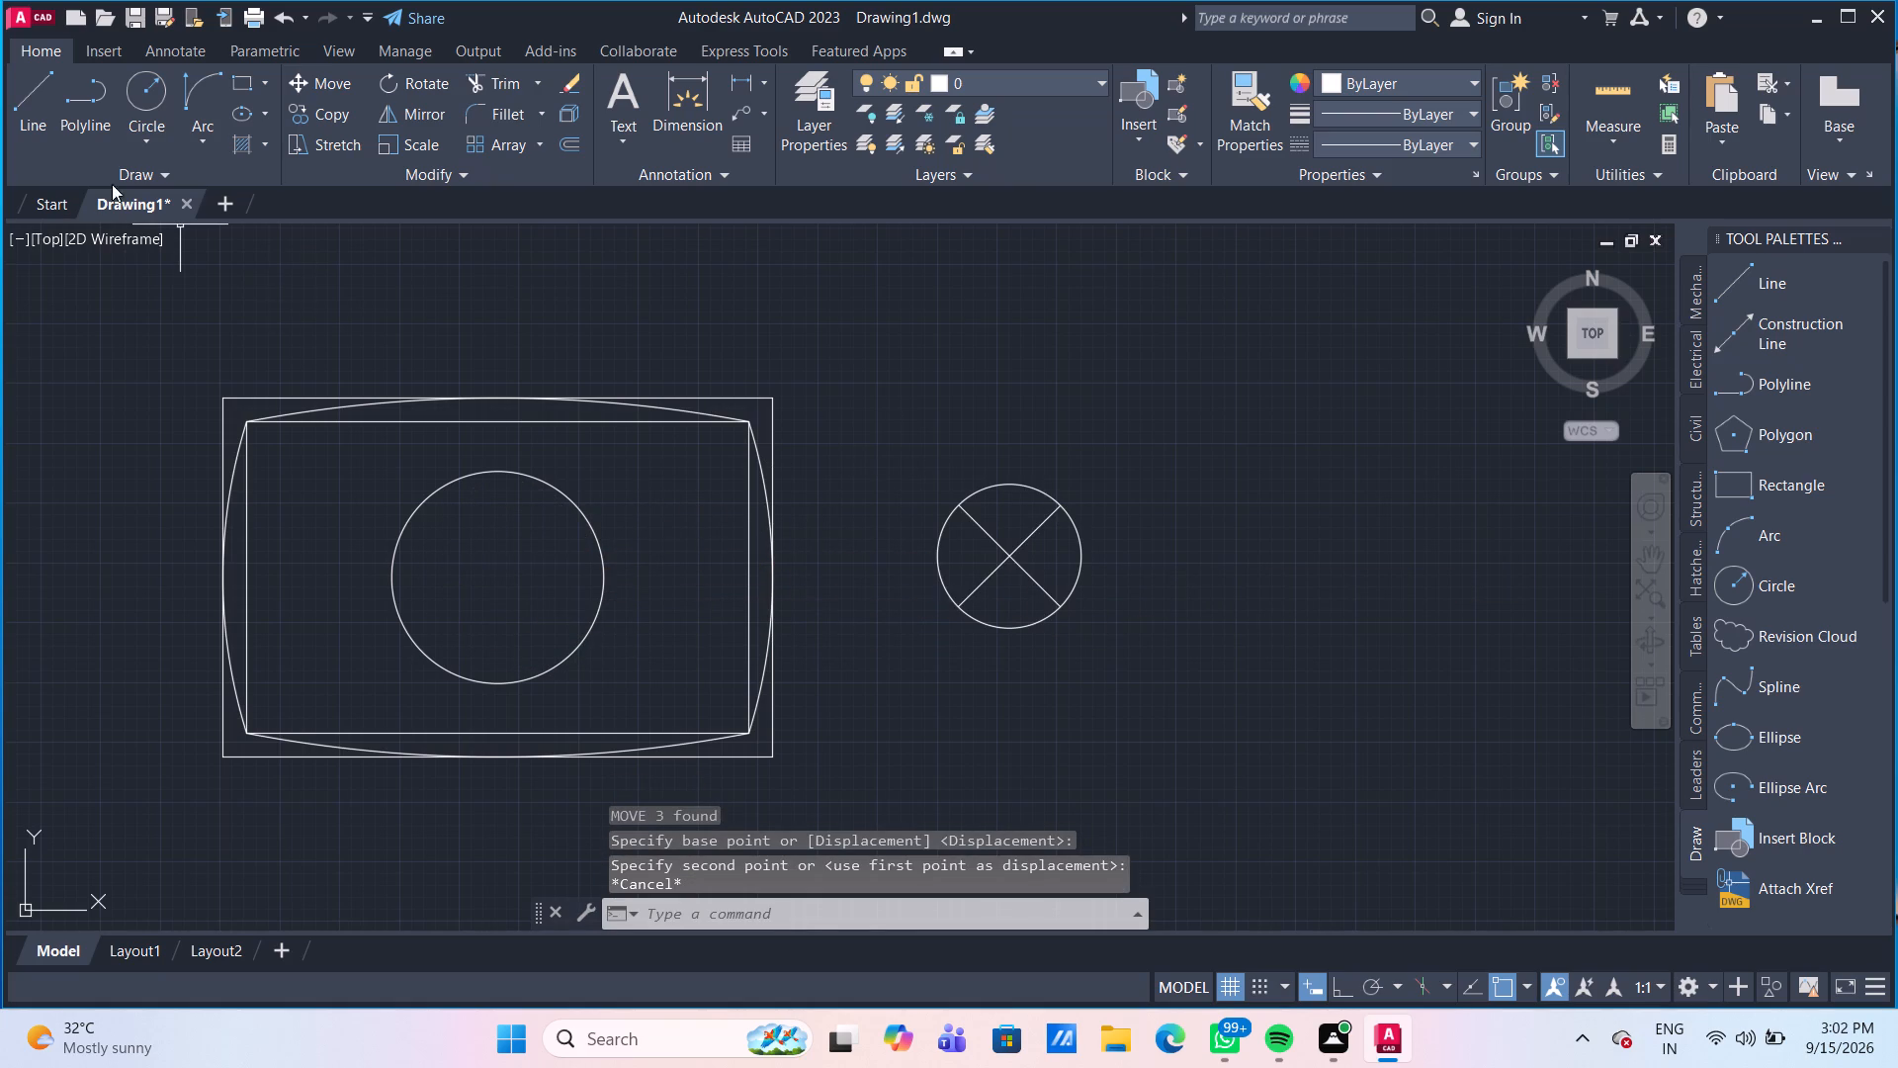
Draw guide lines from the large circle's centre to its bottom quadrant, to its left quadrant, and back to the centre.
click(21, 86)
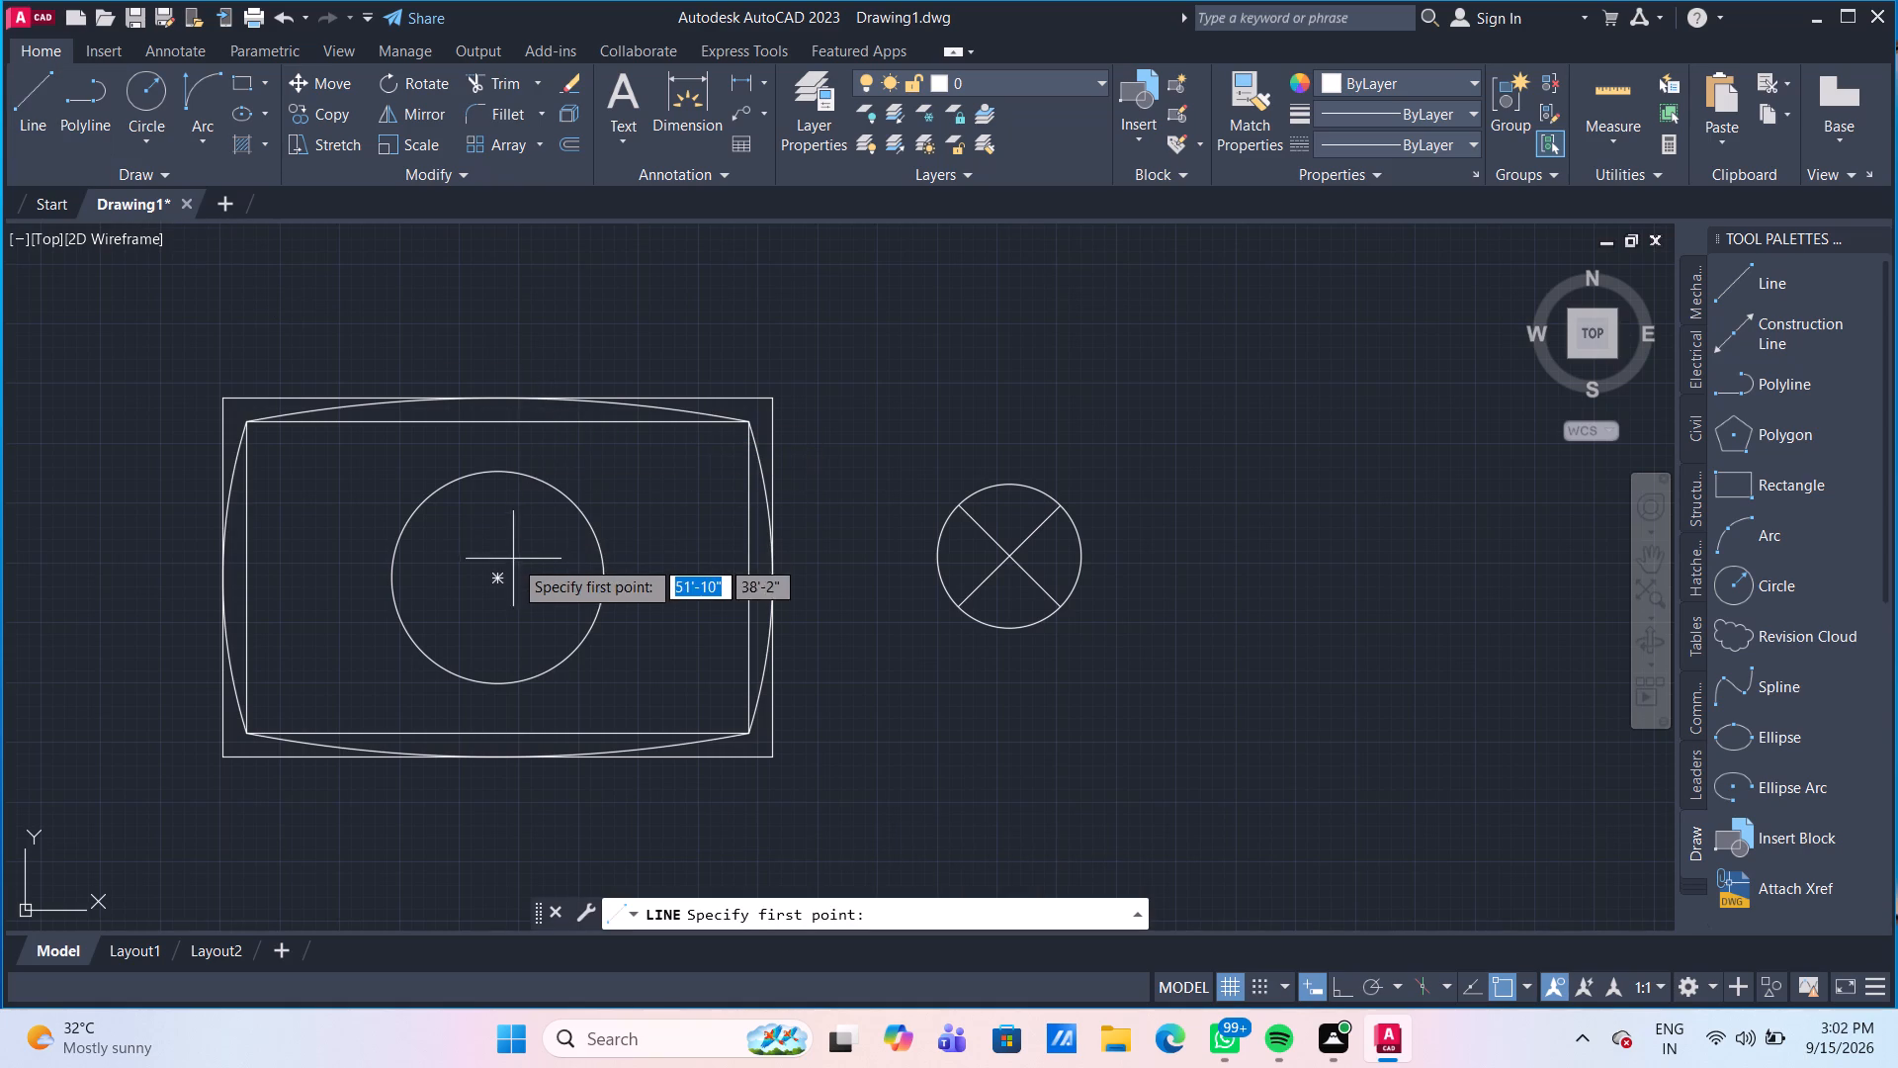
click(498, 578)
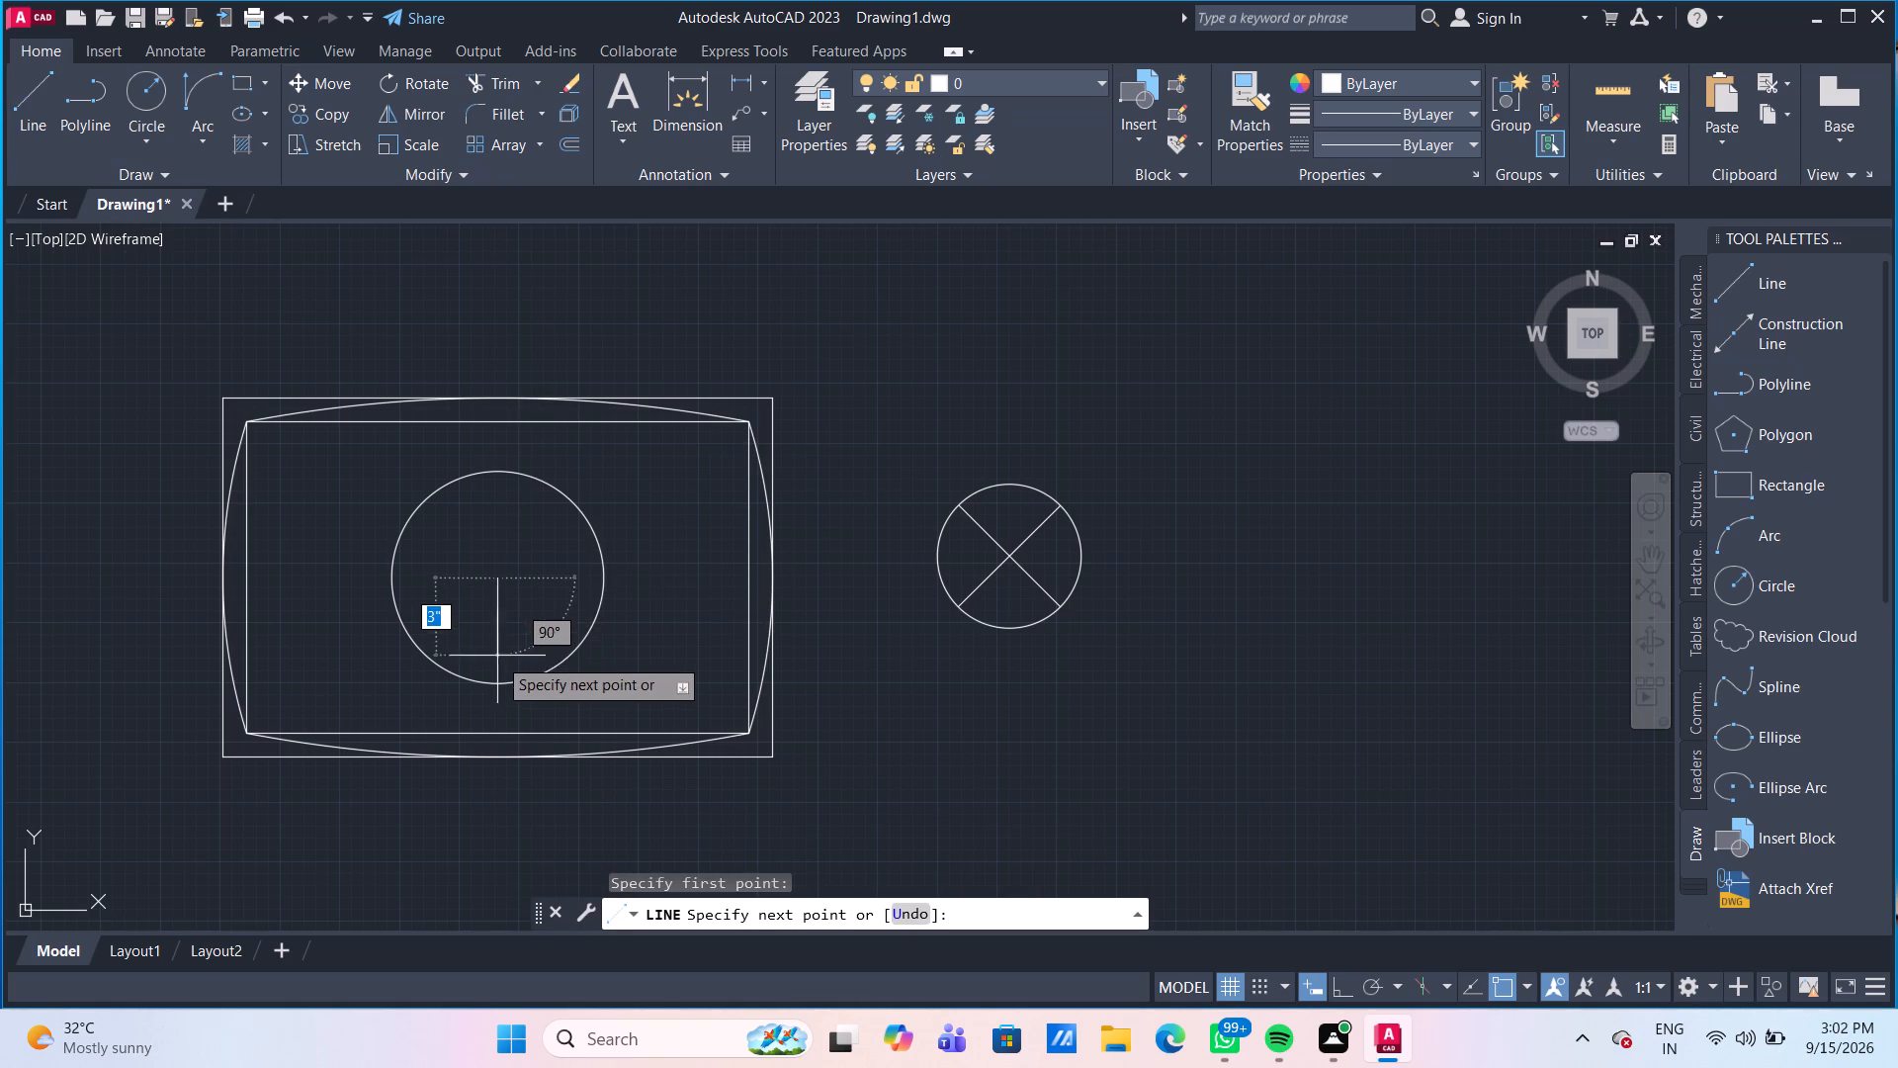
click(499, 686)
click(394, 578)
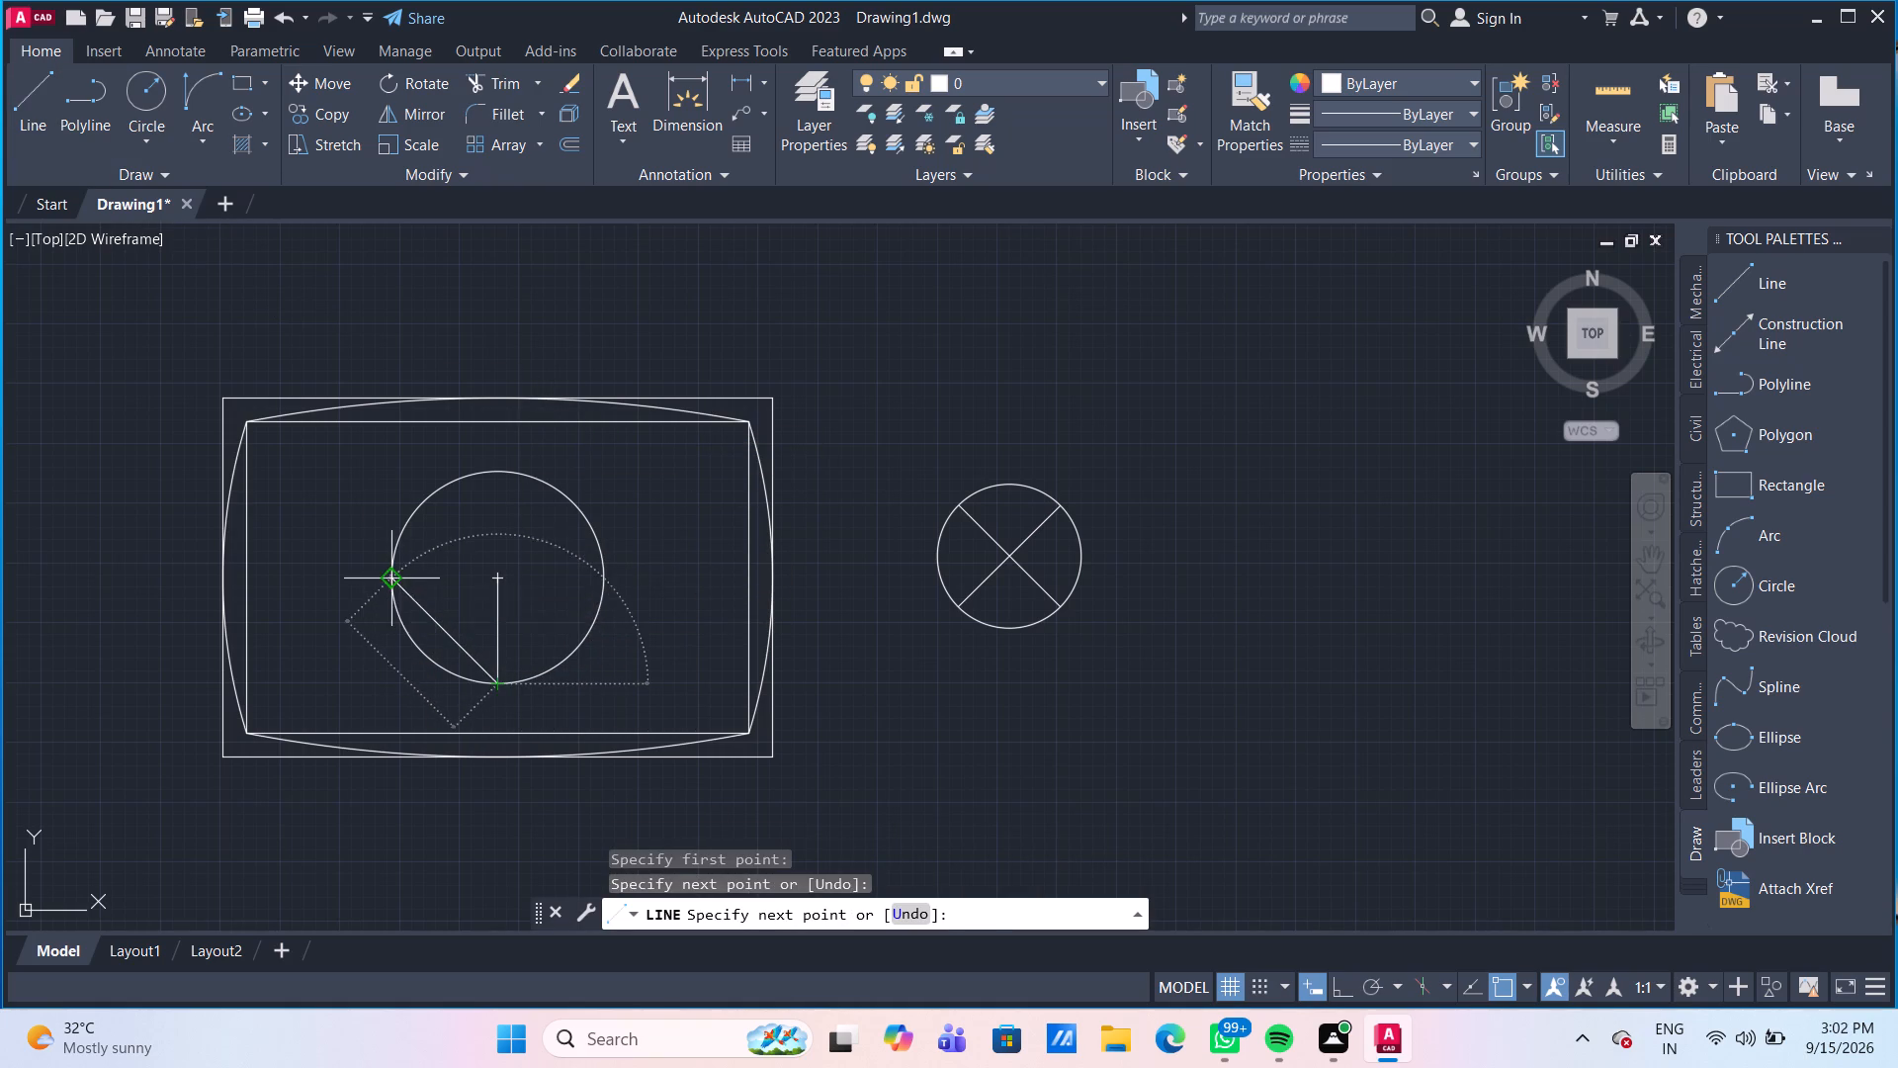
click(493, 576)
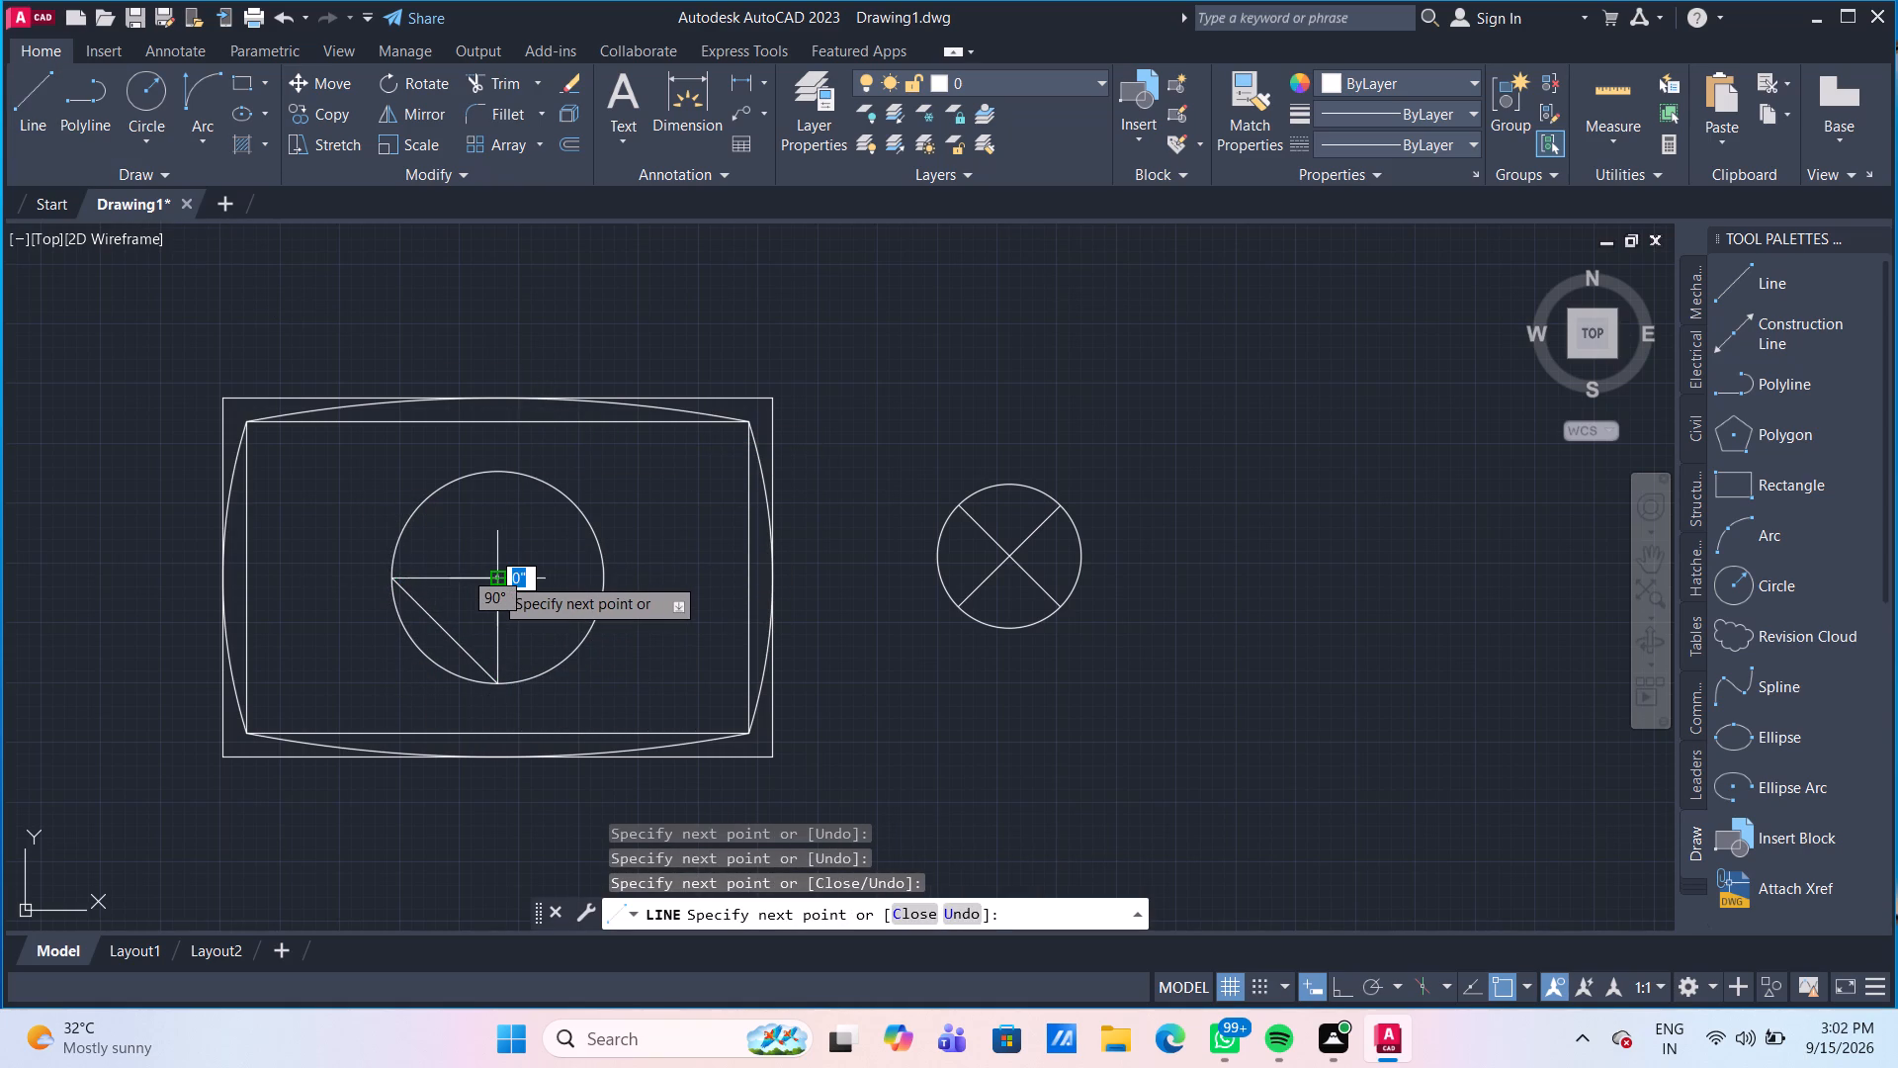
key(Escape)
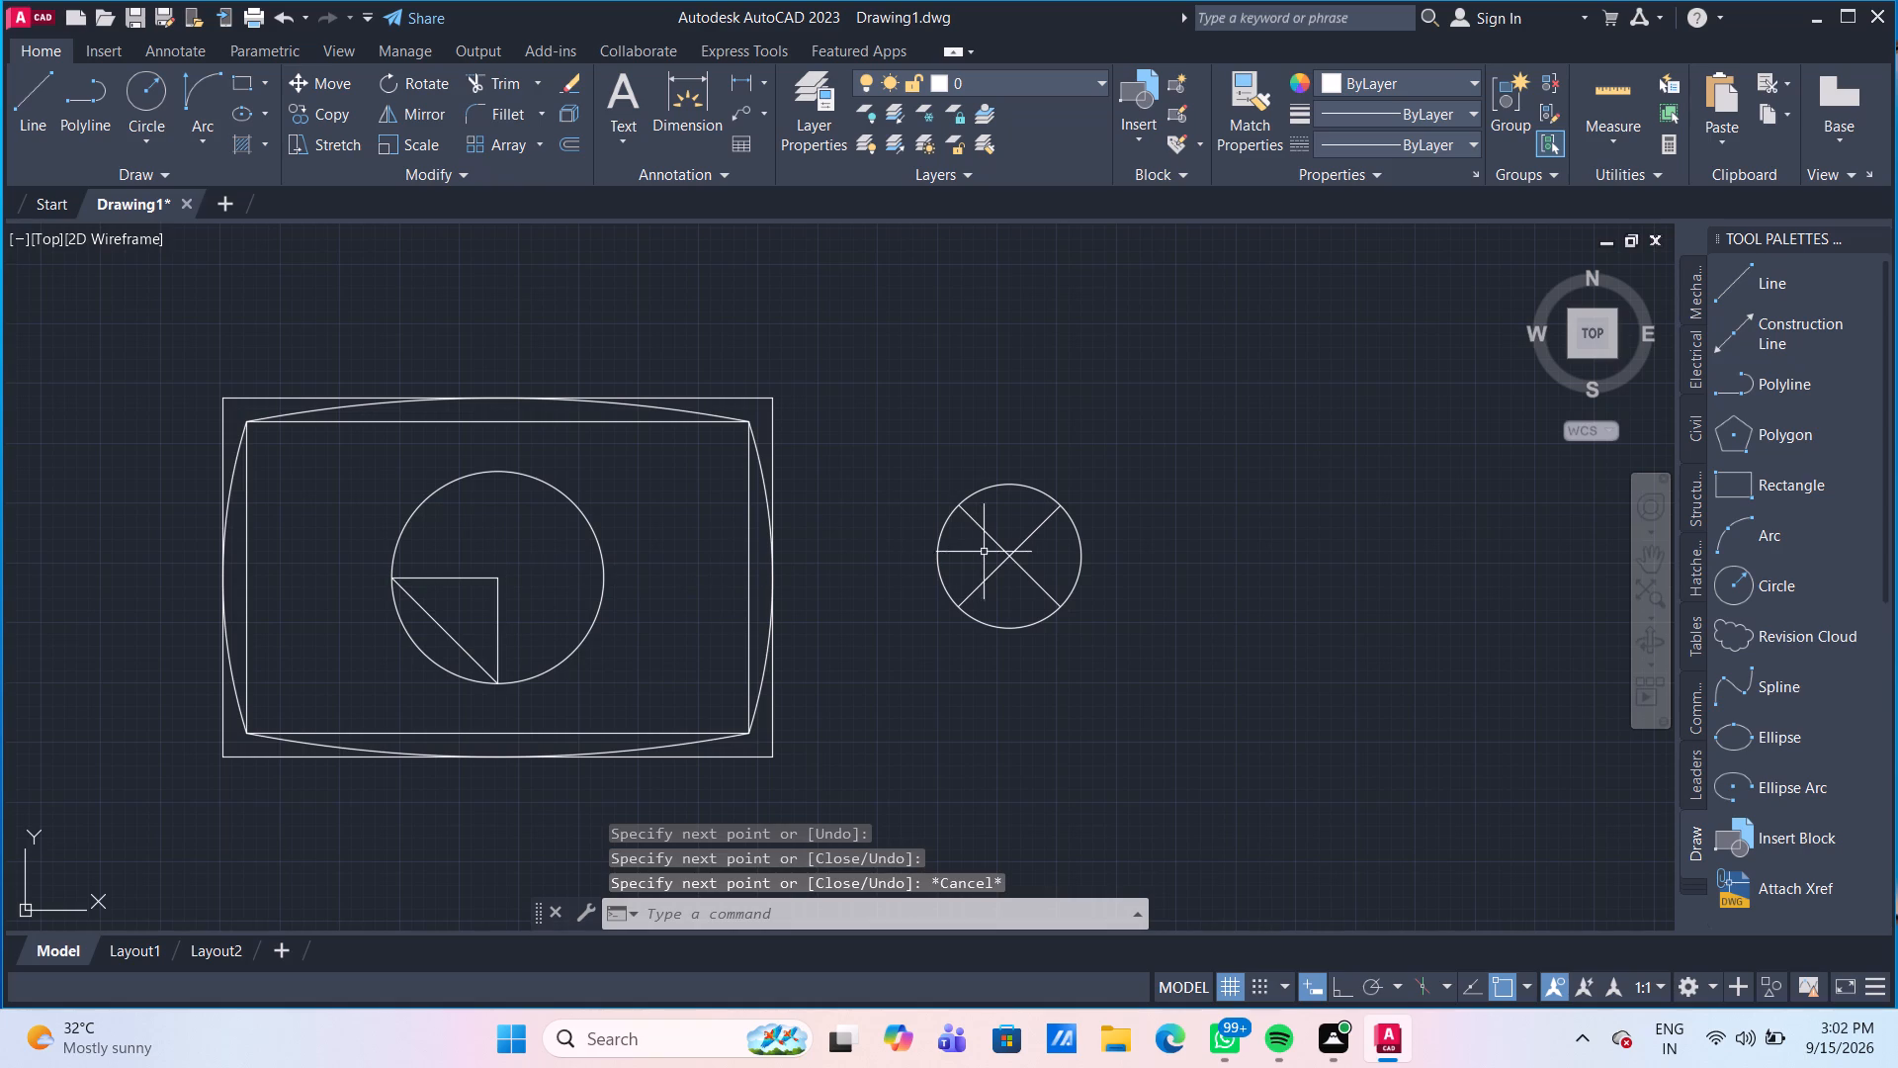
Move the crossed circle by its centre onto the corner of the guide lines at the large circle's centre.
drag(1105, 644, 1002, 563)
drag(861, 438, 874, 440)
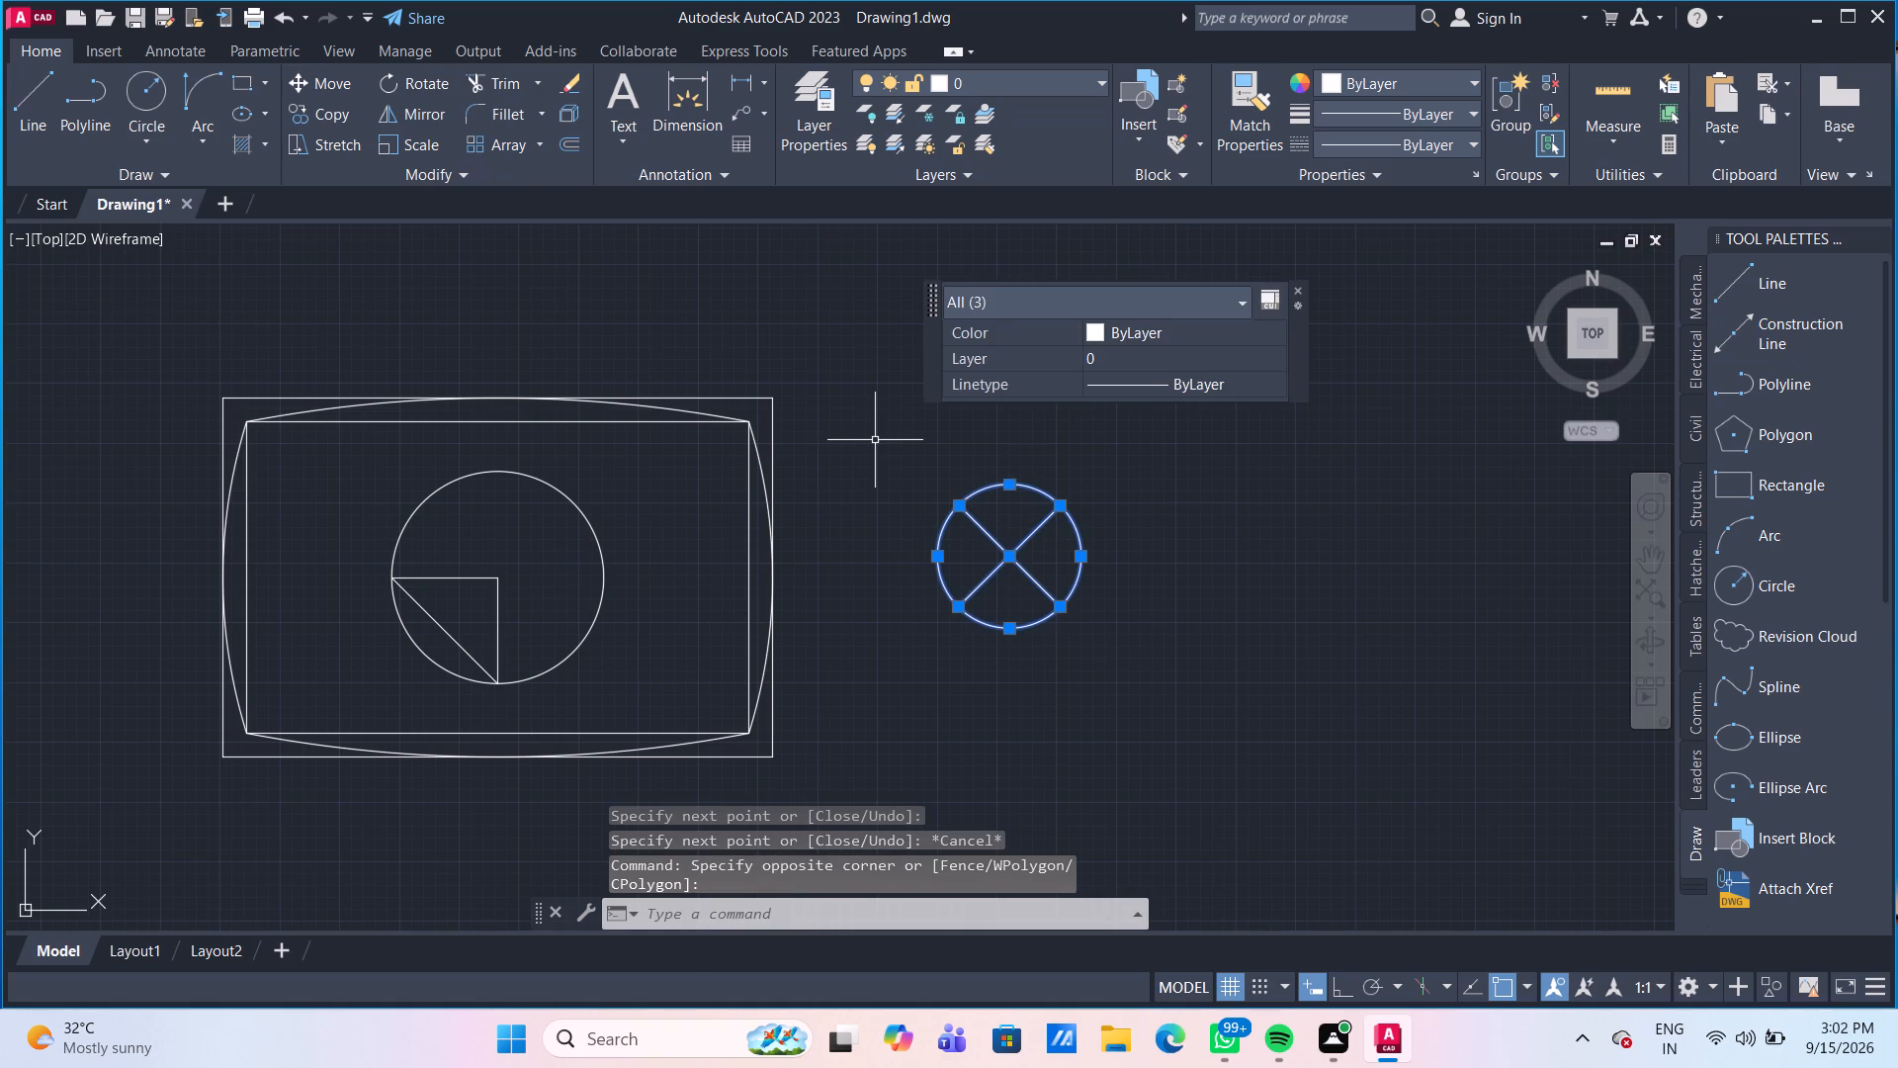
key(m)
key(Return)
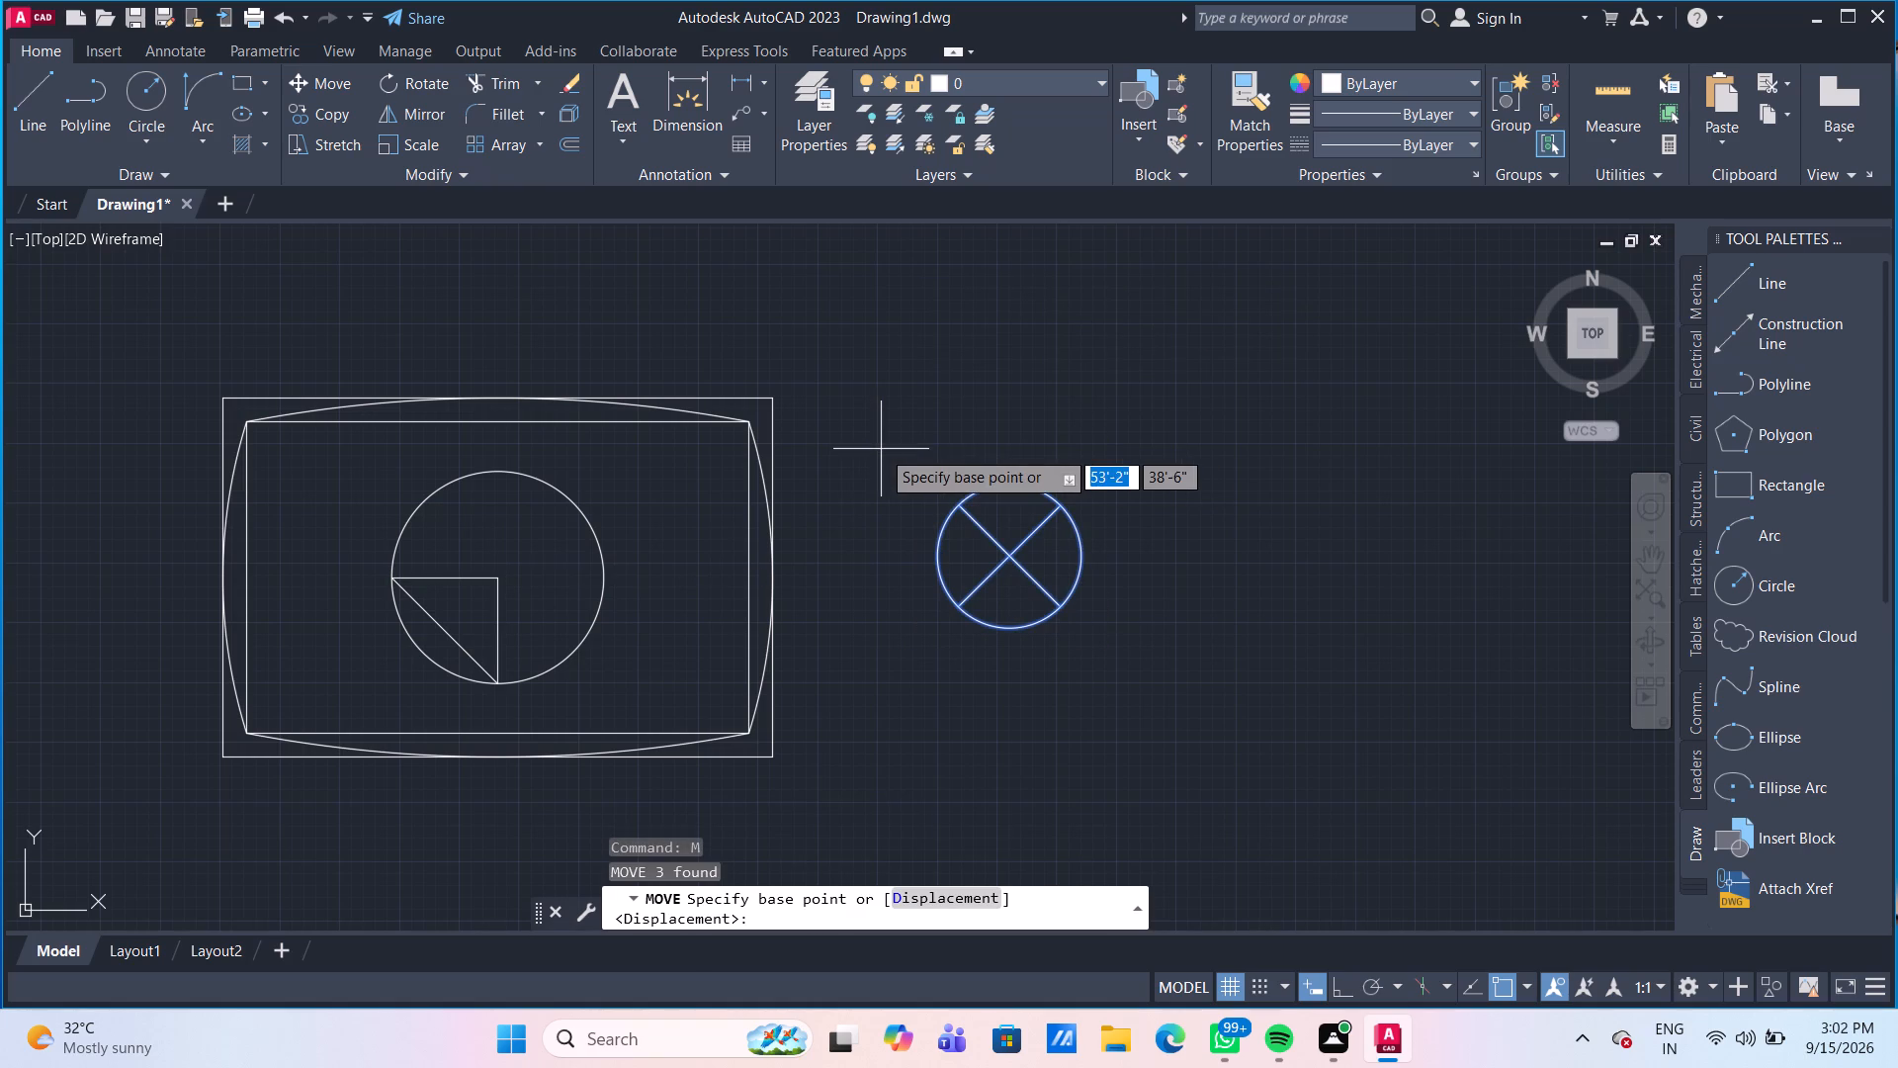
click(1005, 564)
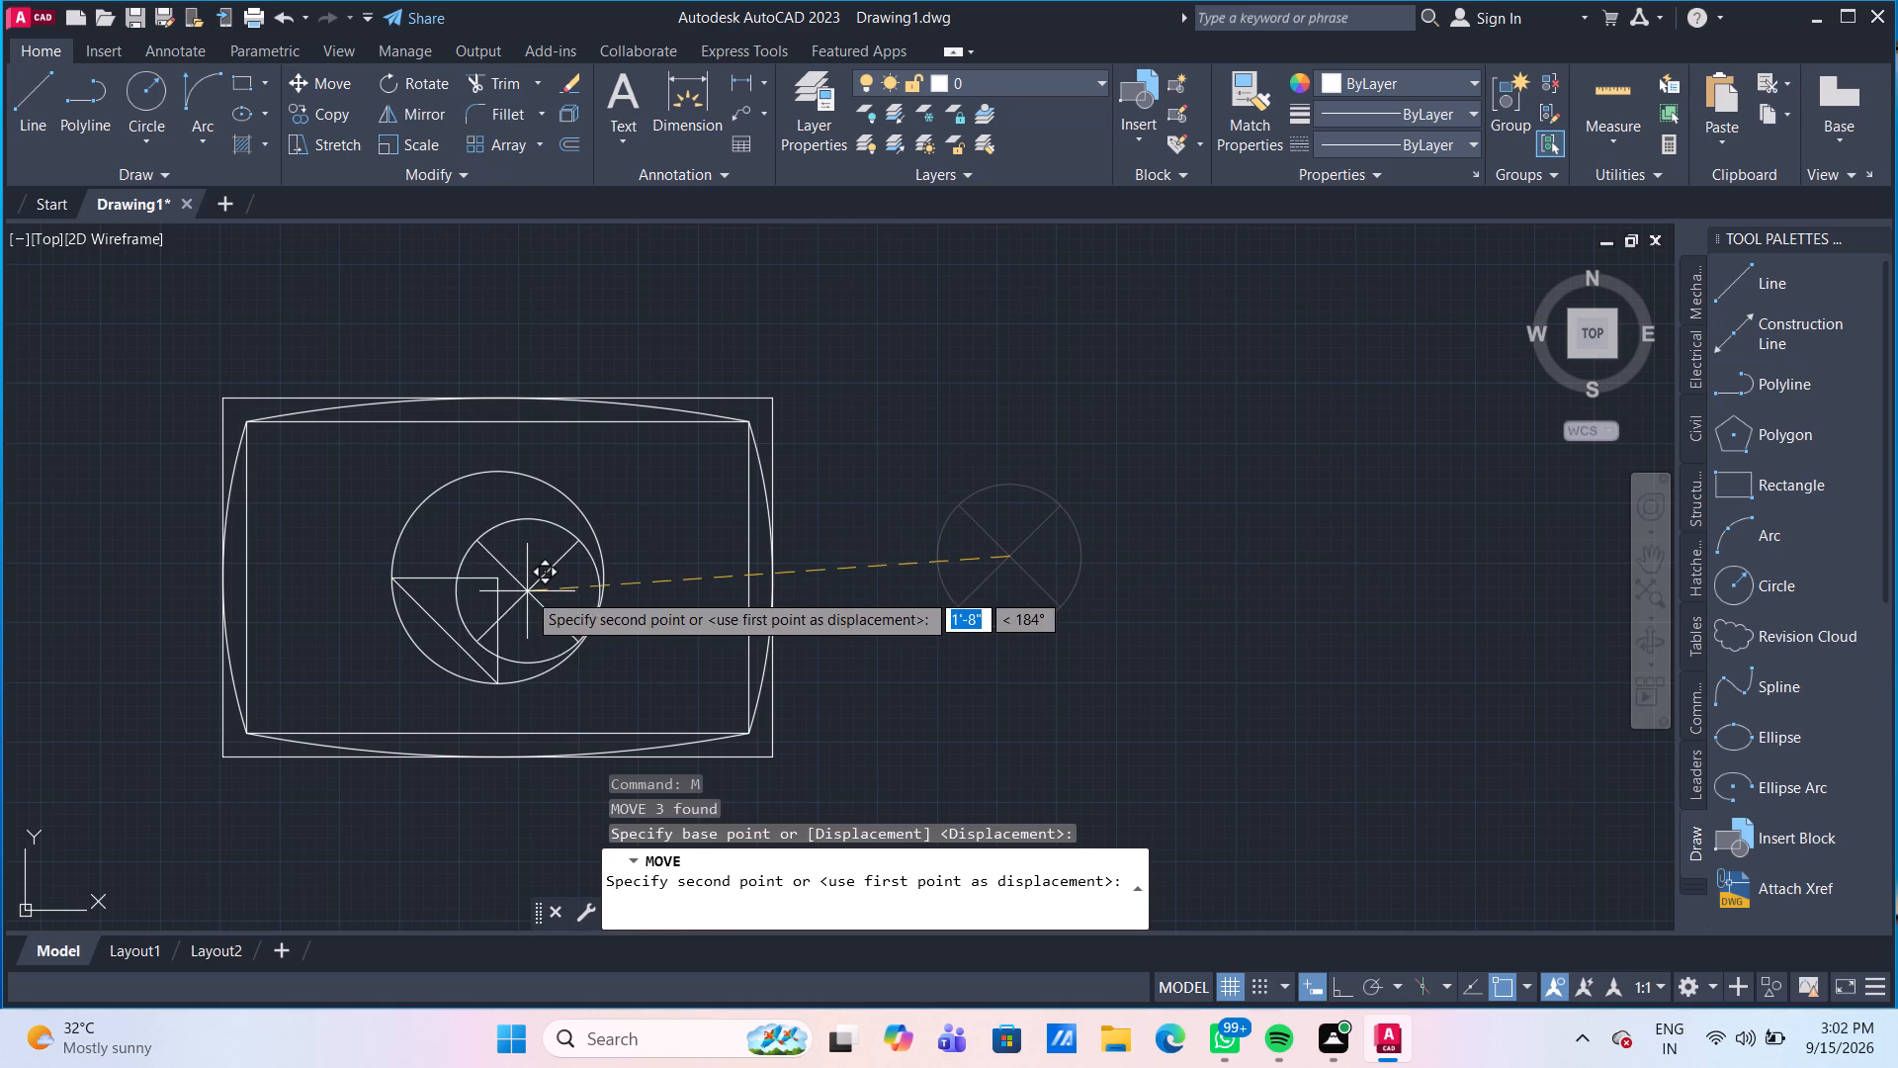
click(493, 576)
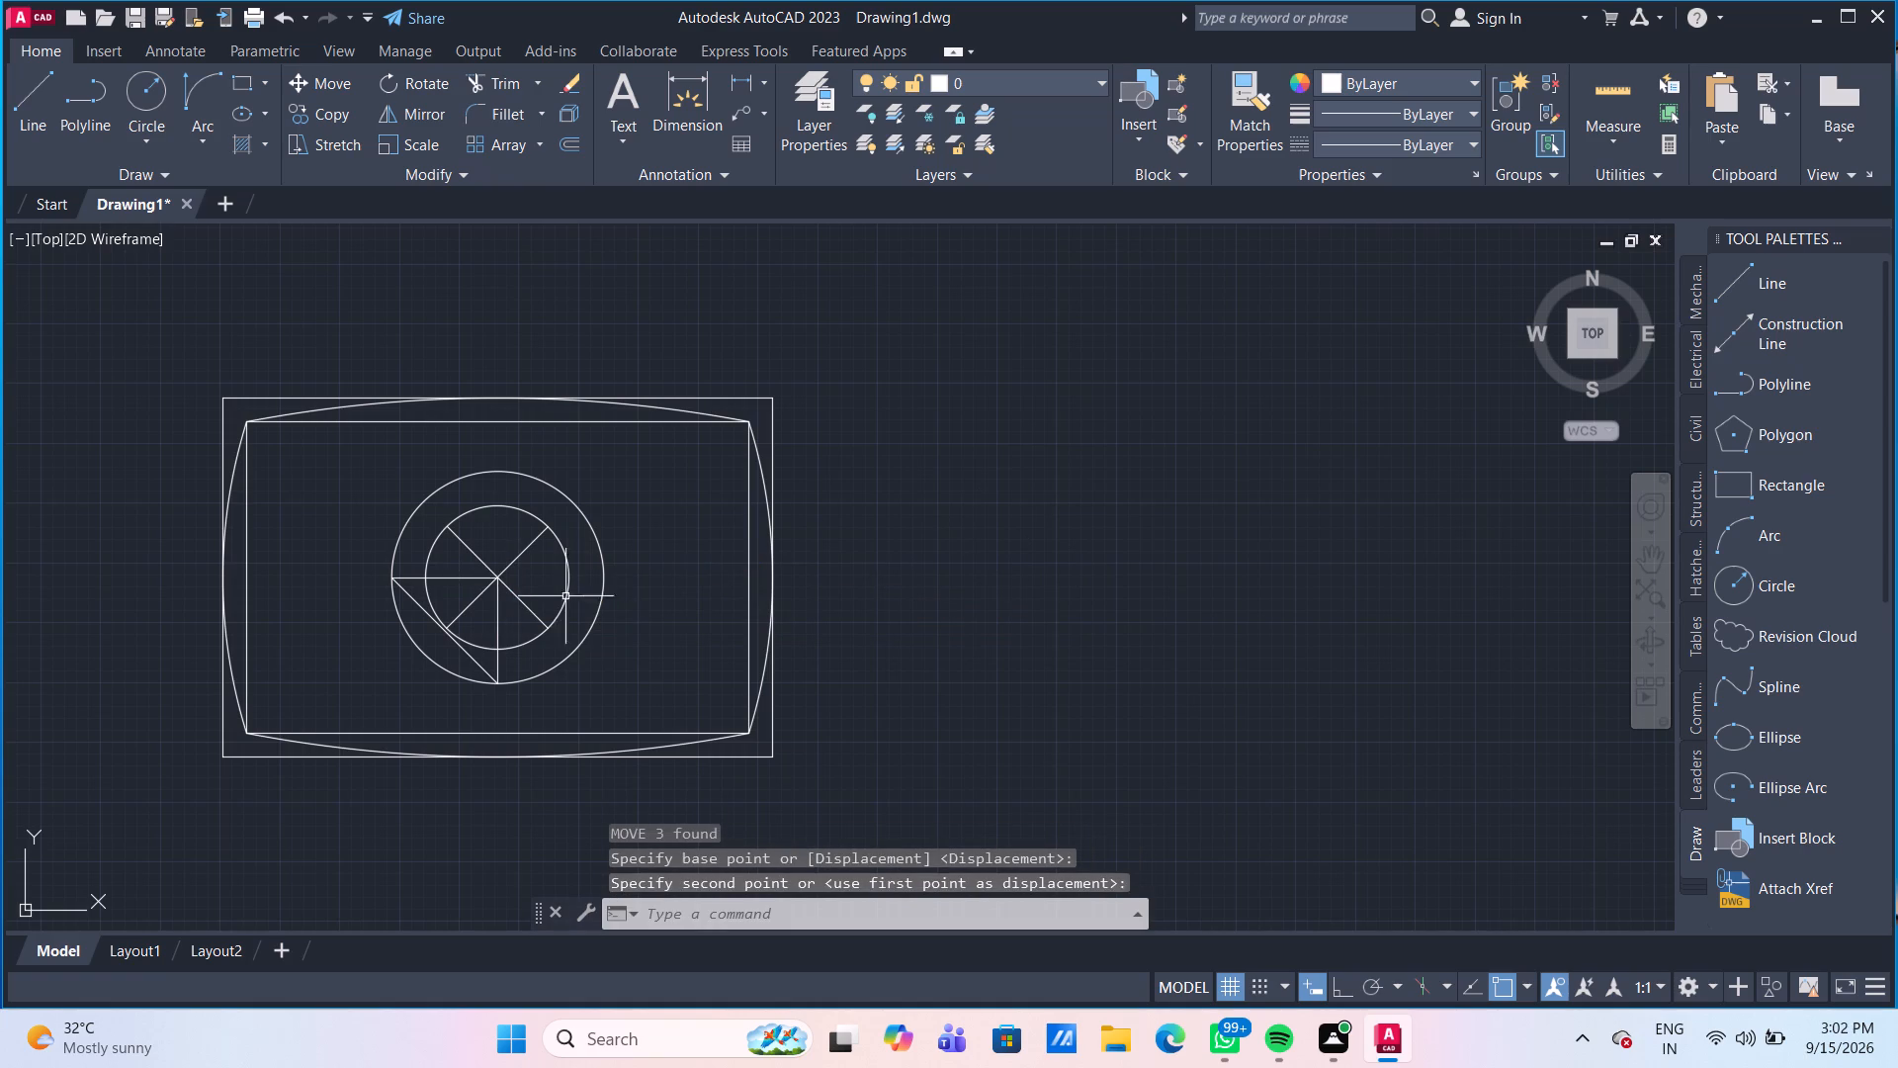
key(Escape)
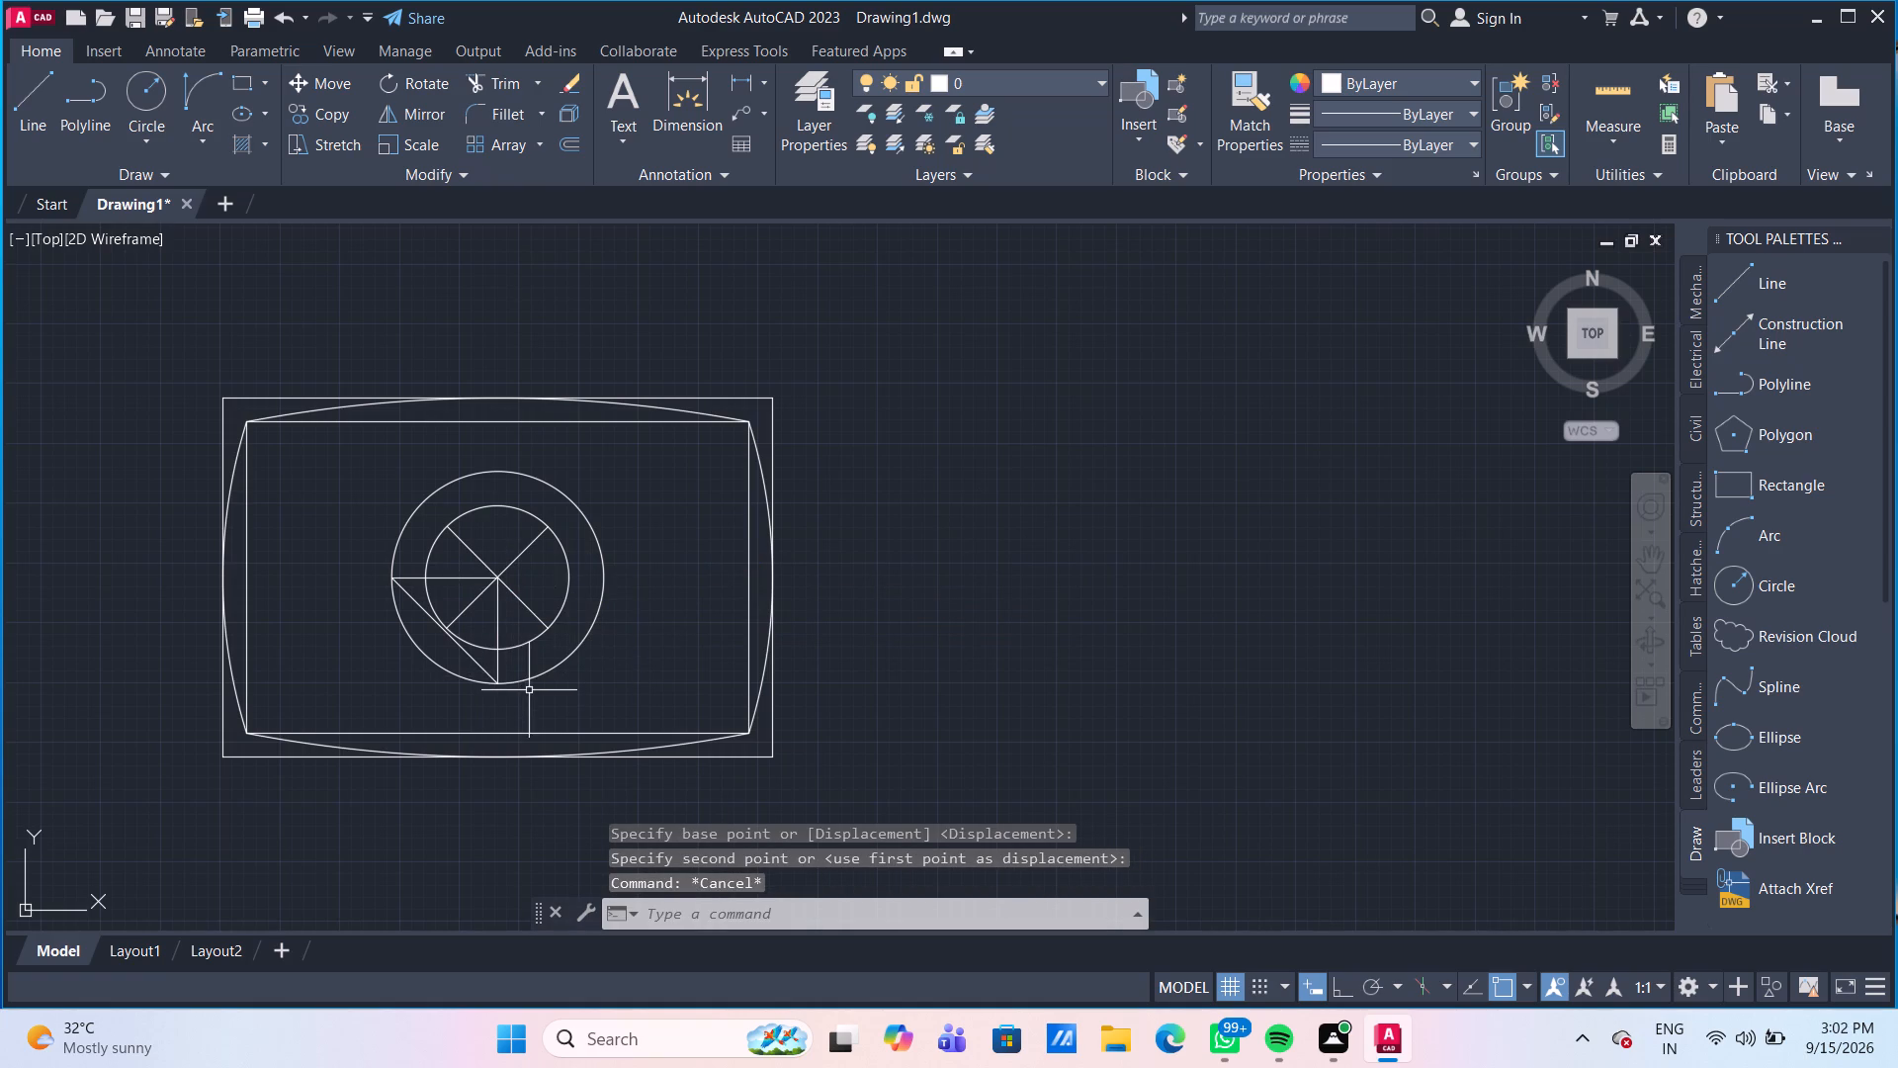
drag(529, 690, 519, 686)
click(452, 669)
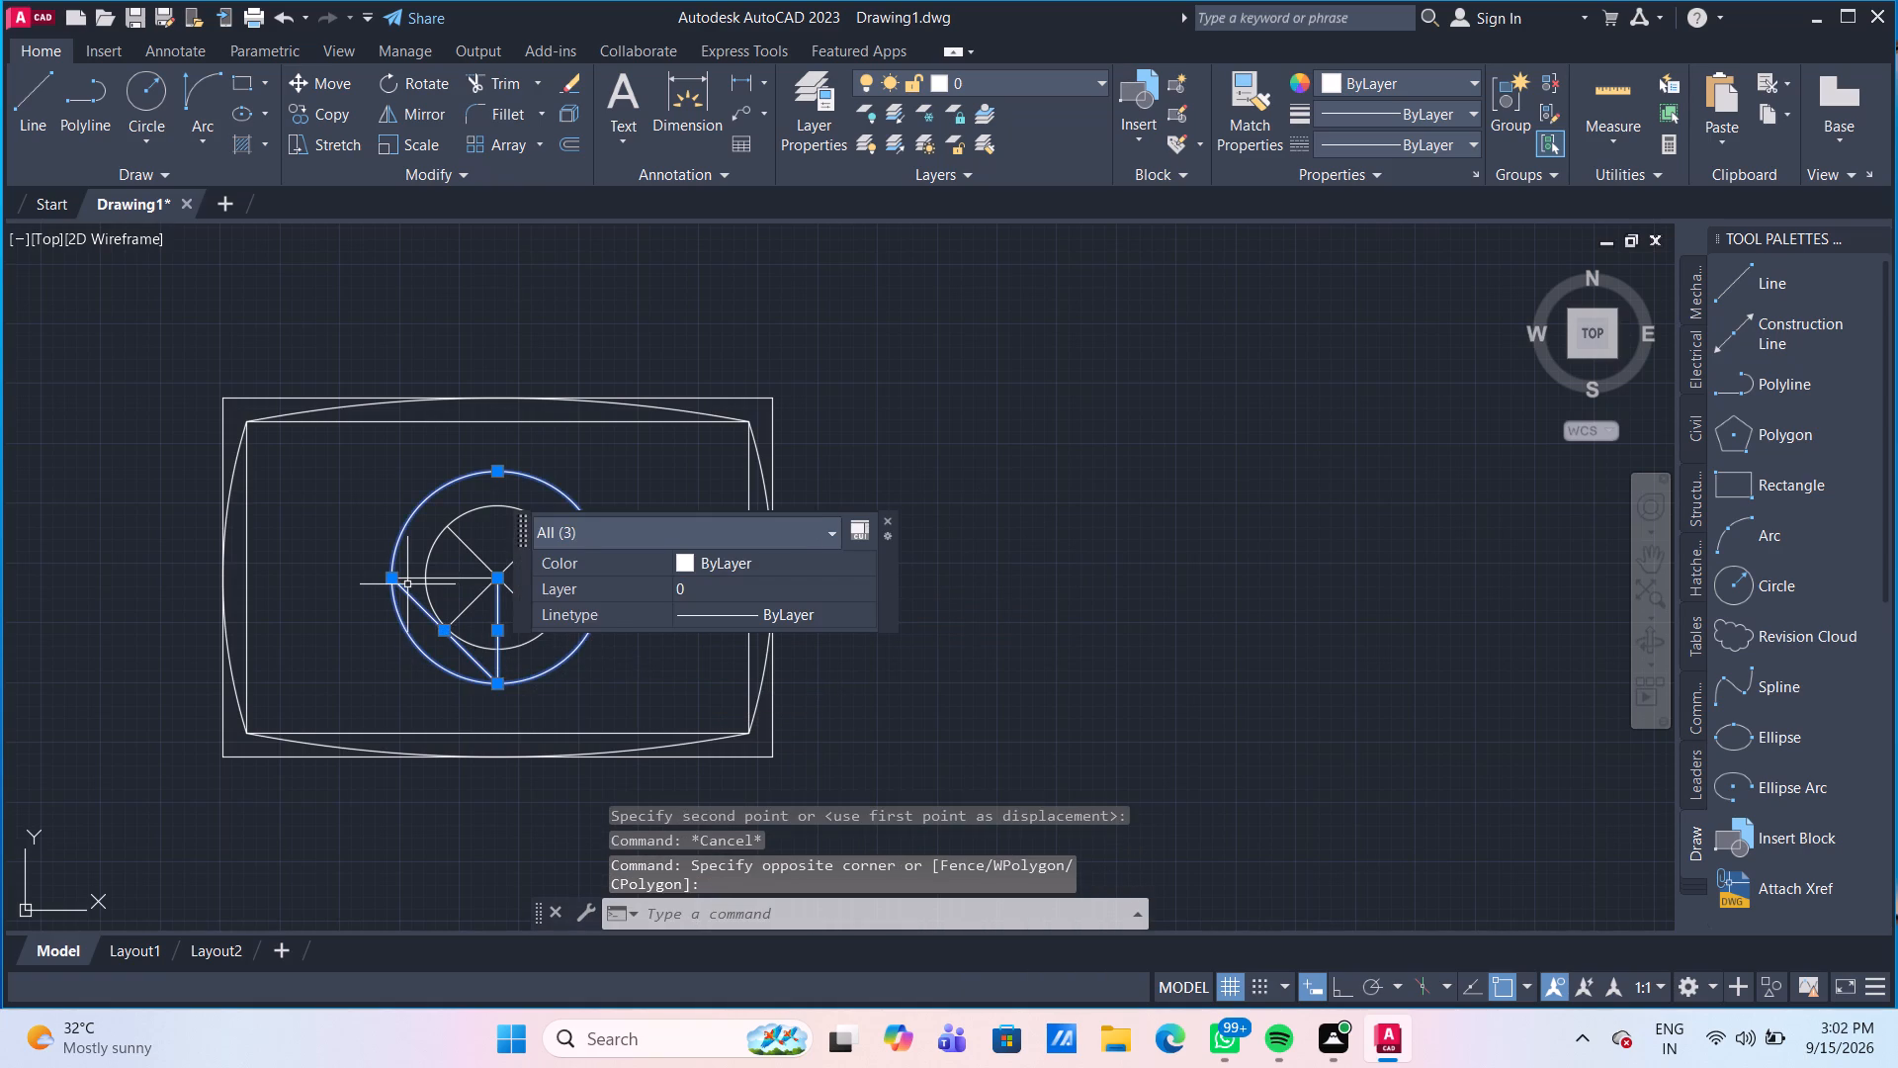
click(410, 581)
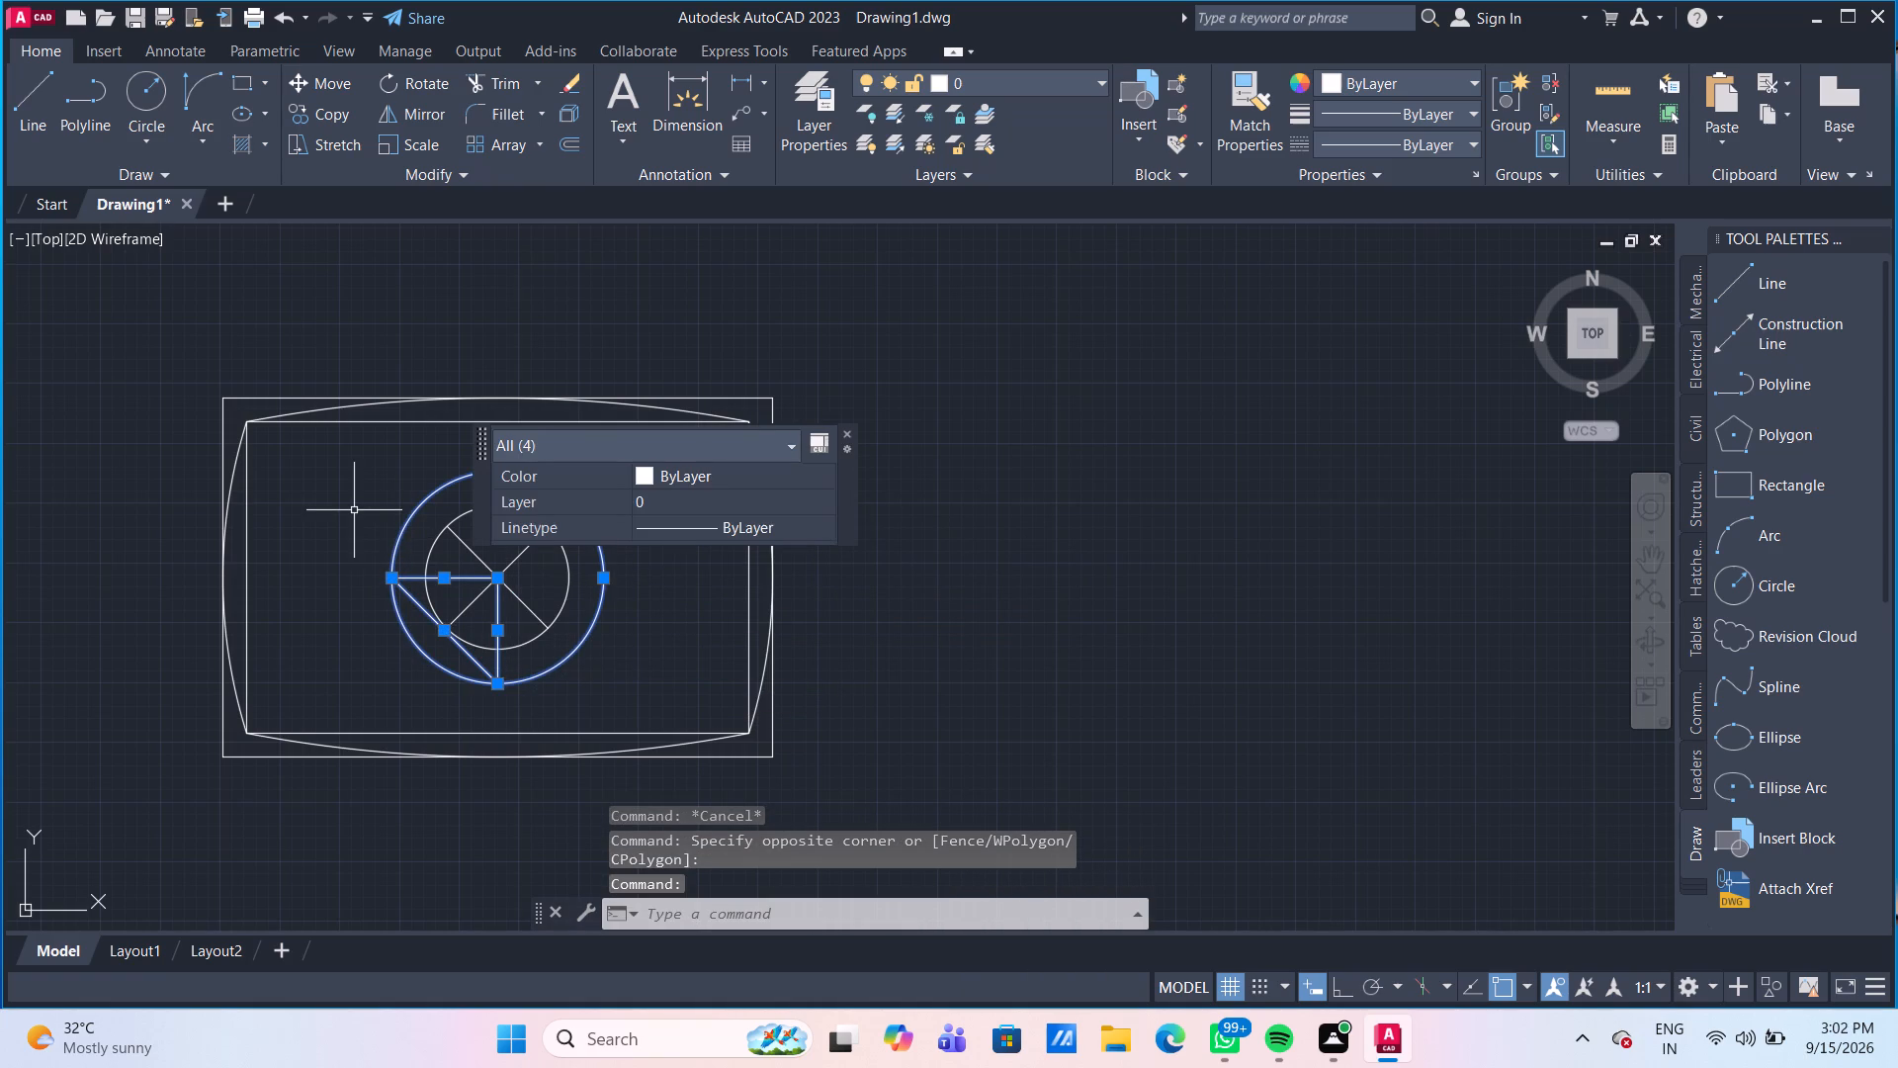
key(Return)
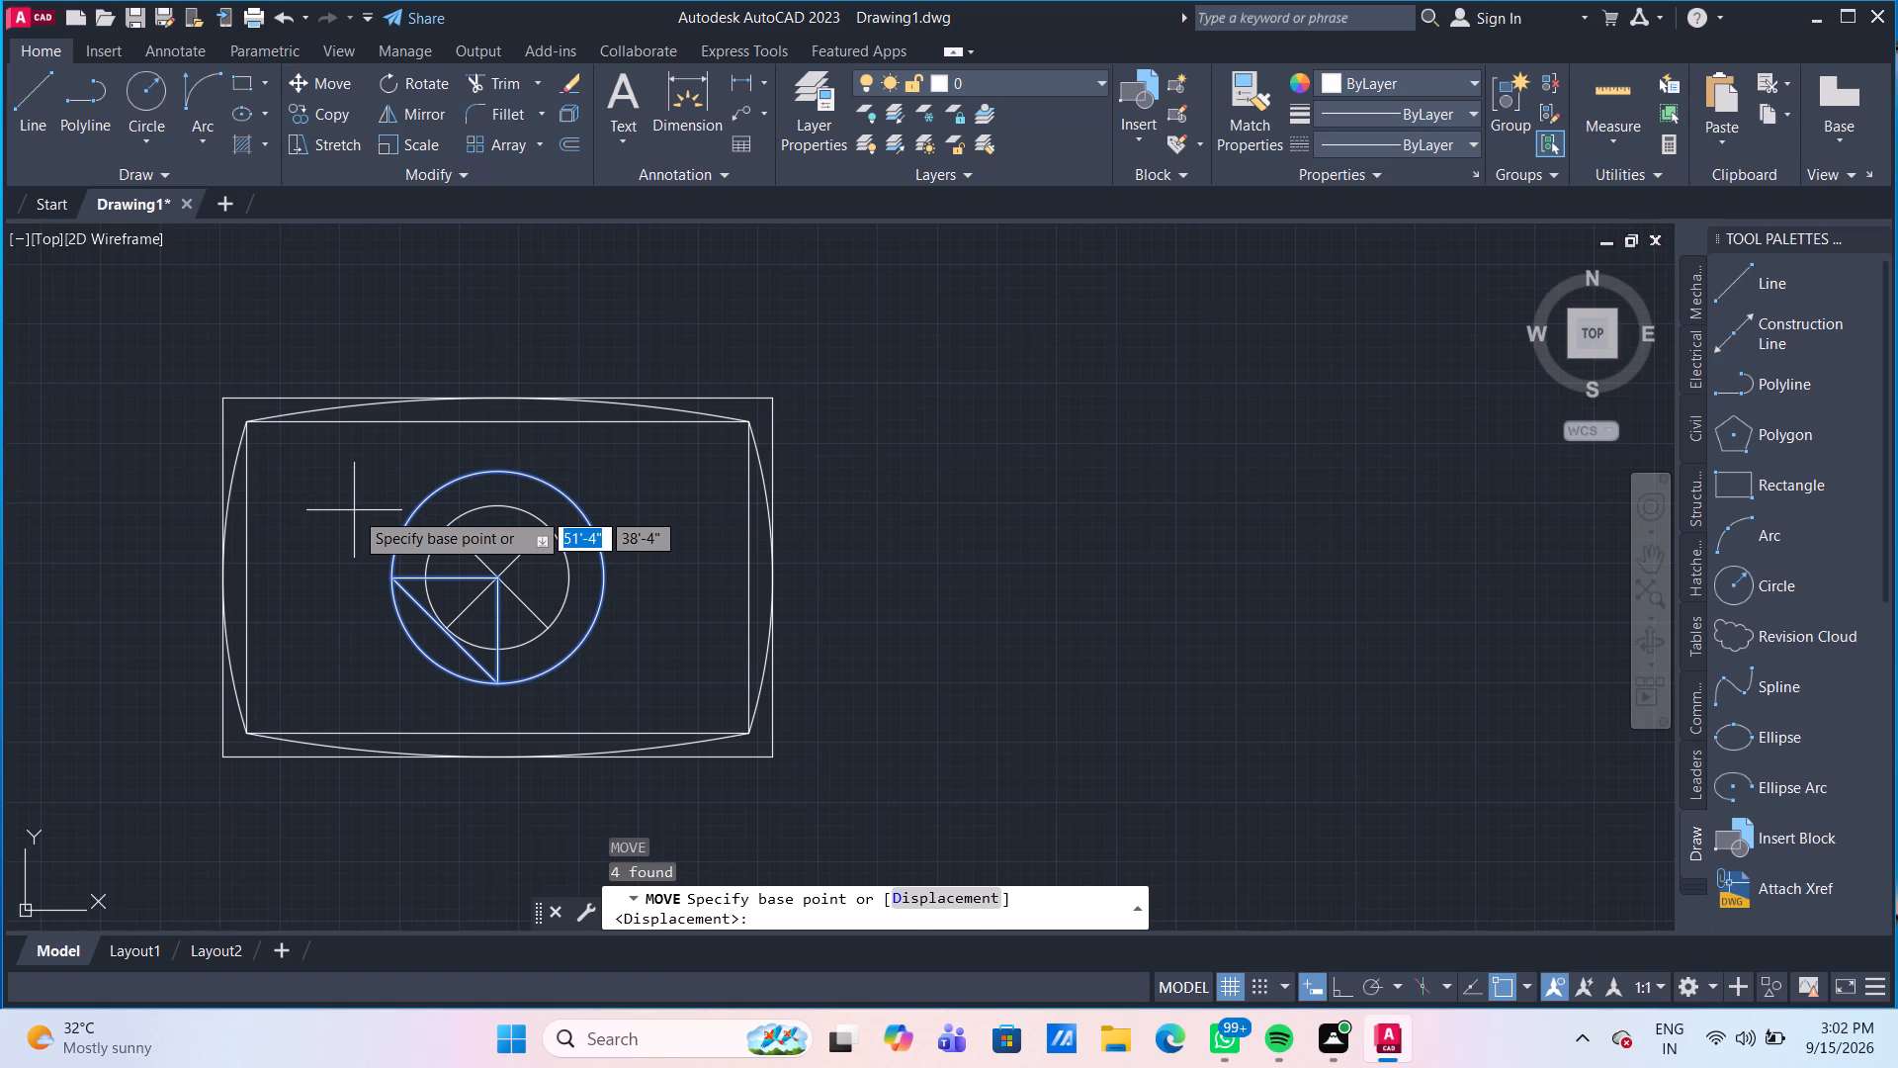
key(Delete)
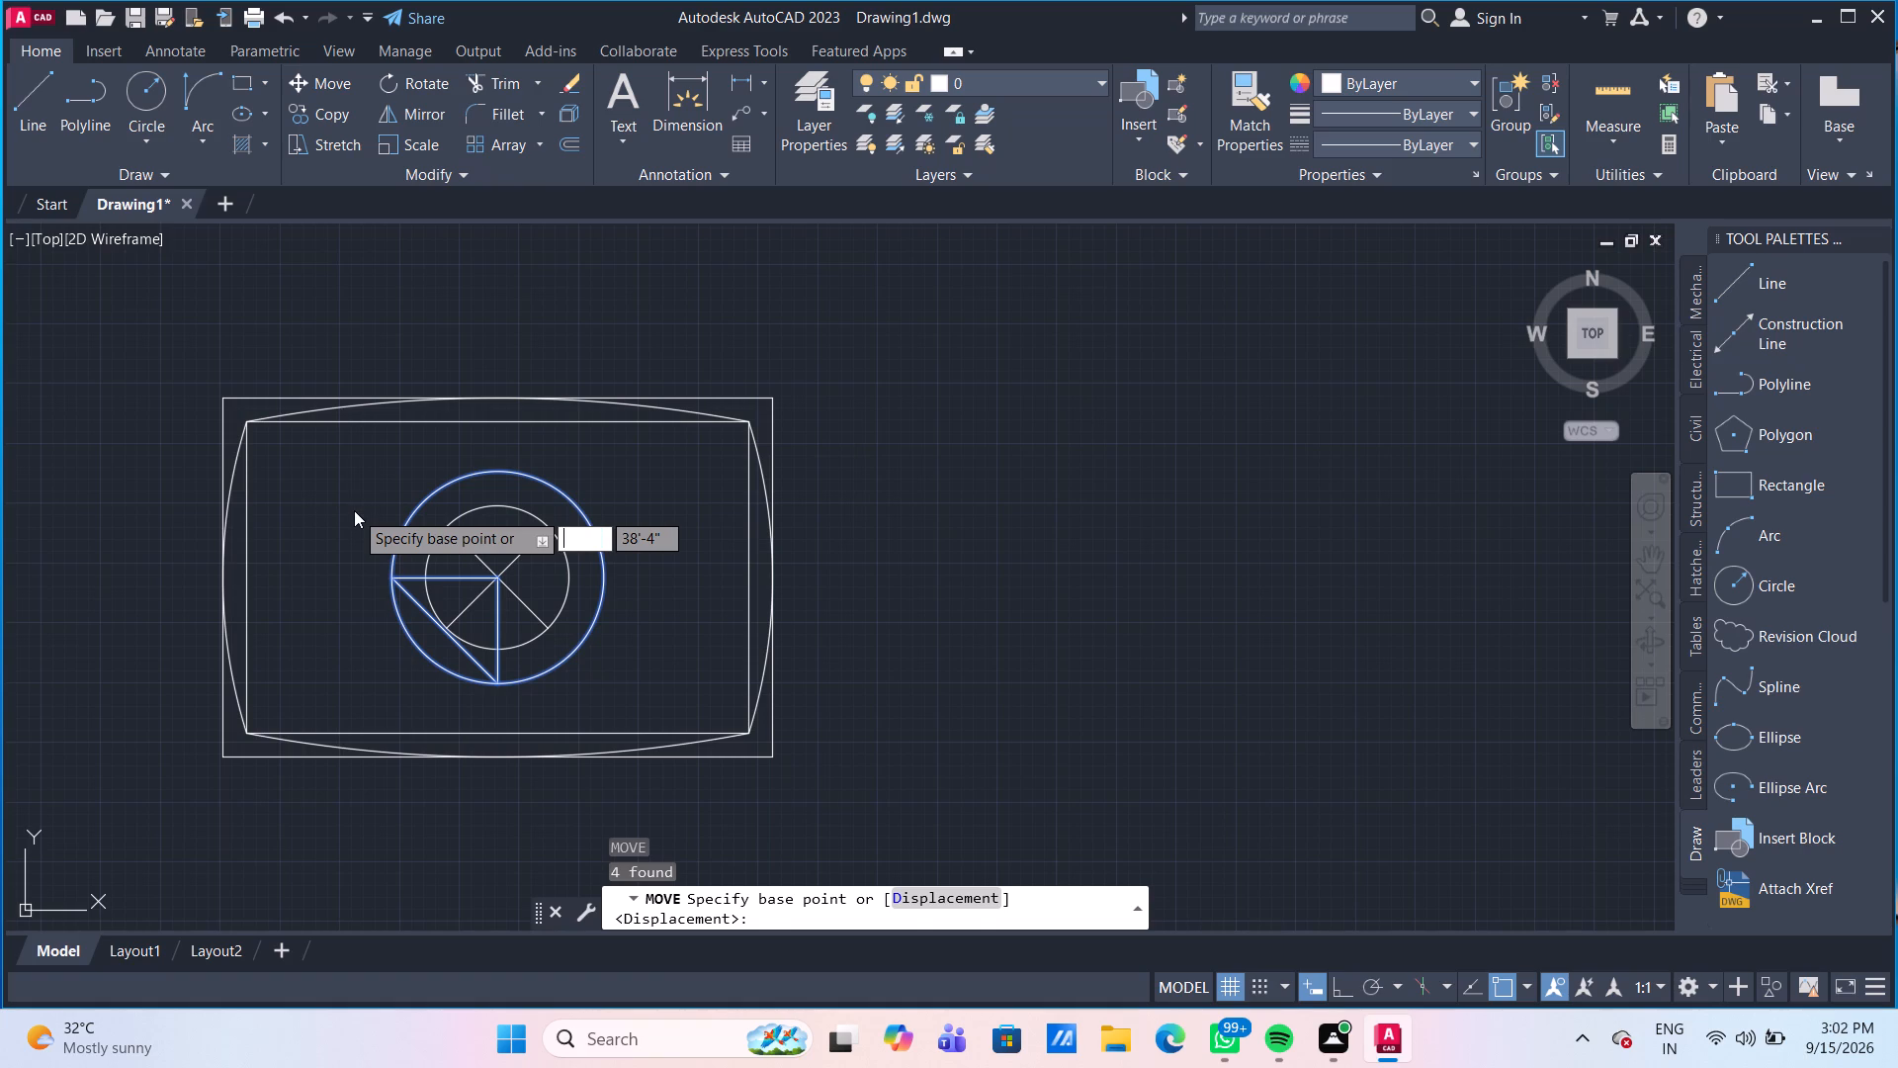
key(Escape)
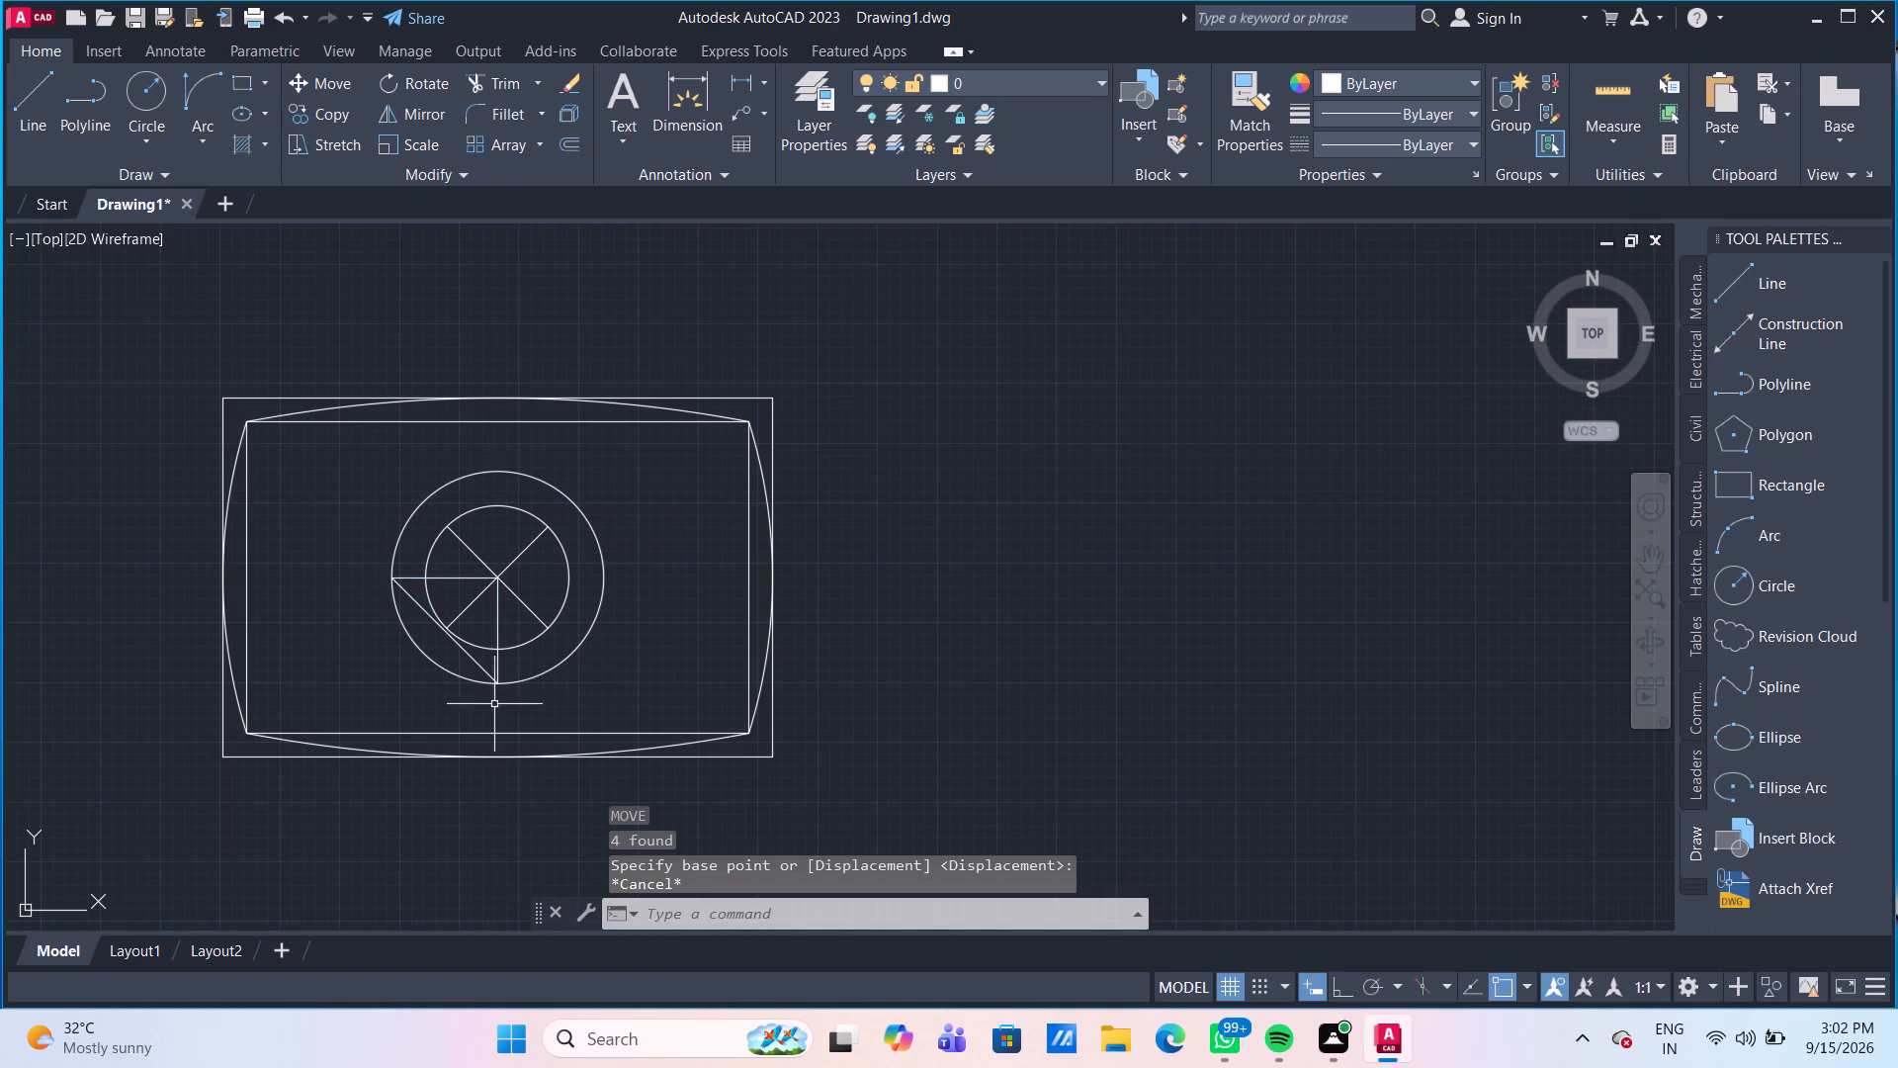
Delete the large guide circle and its three guide lines, keeping the crossed circle.
drag(528, 698, 500, 674)
click(460, 657)
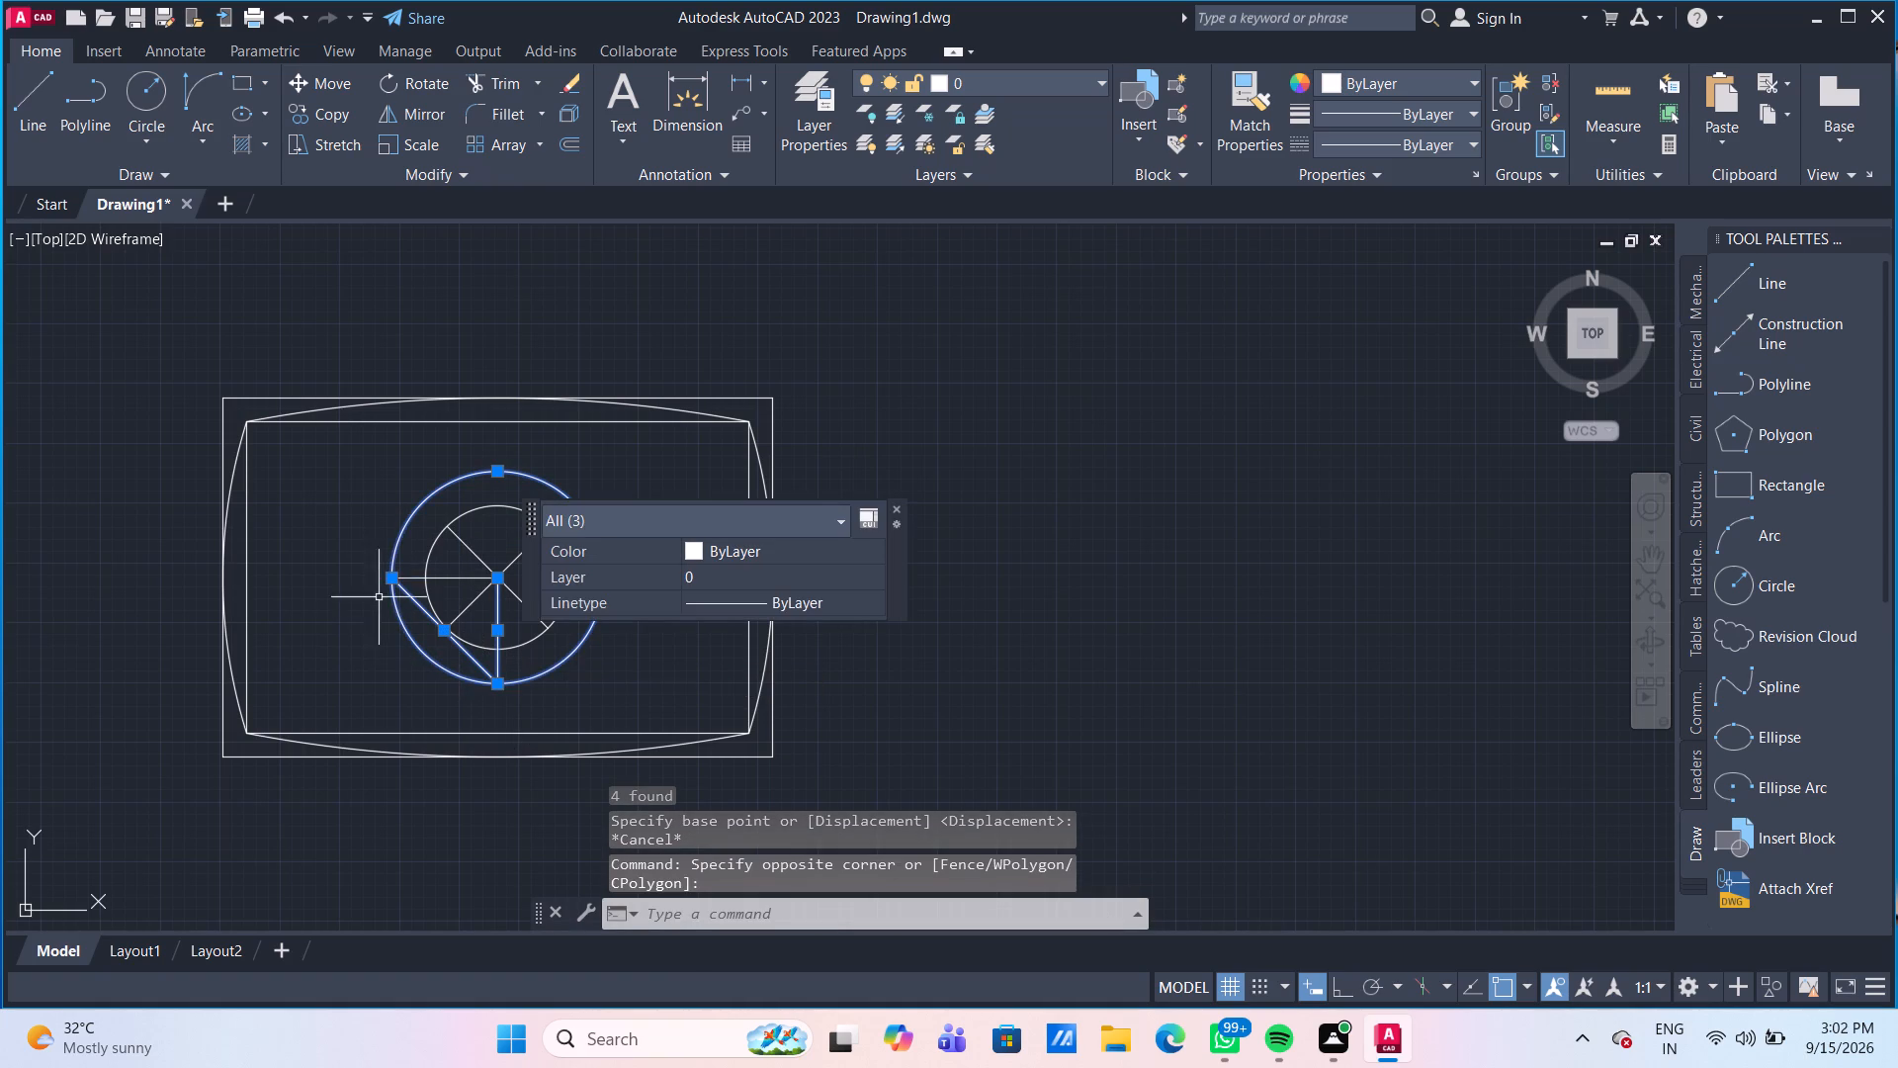
drag(410, 577, 405, 566)
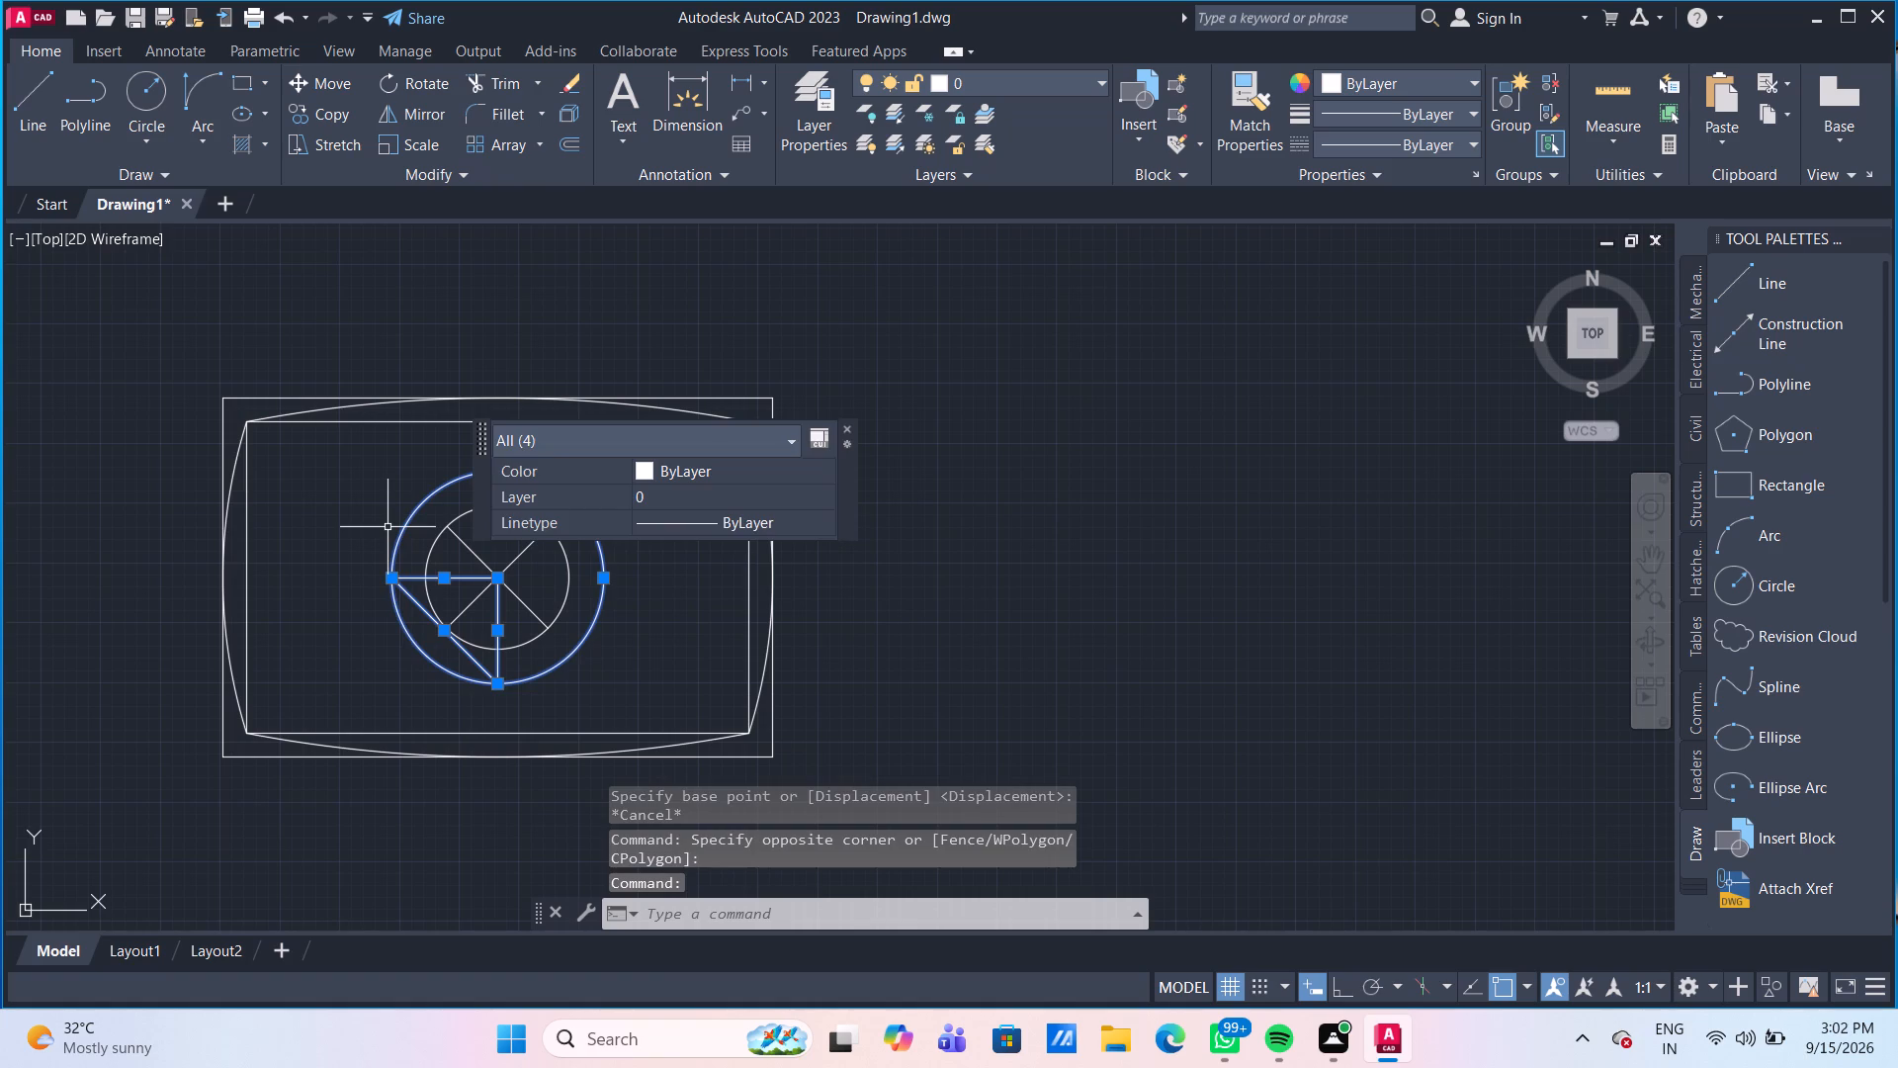
key(Delete)
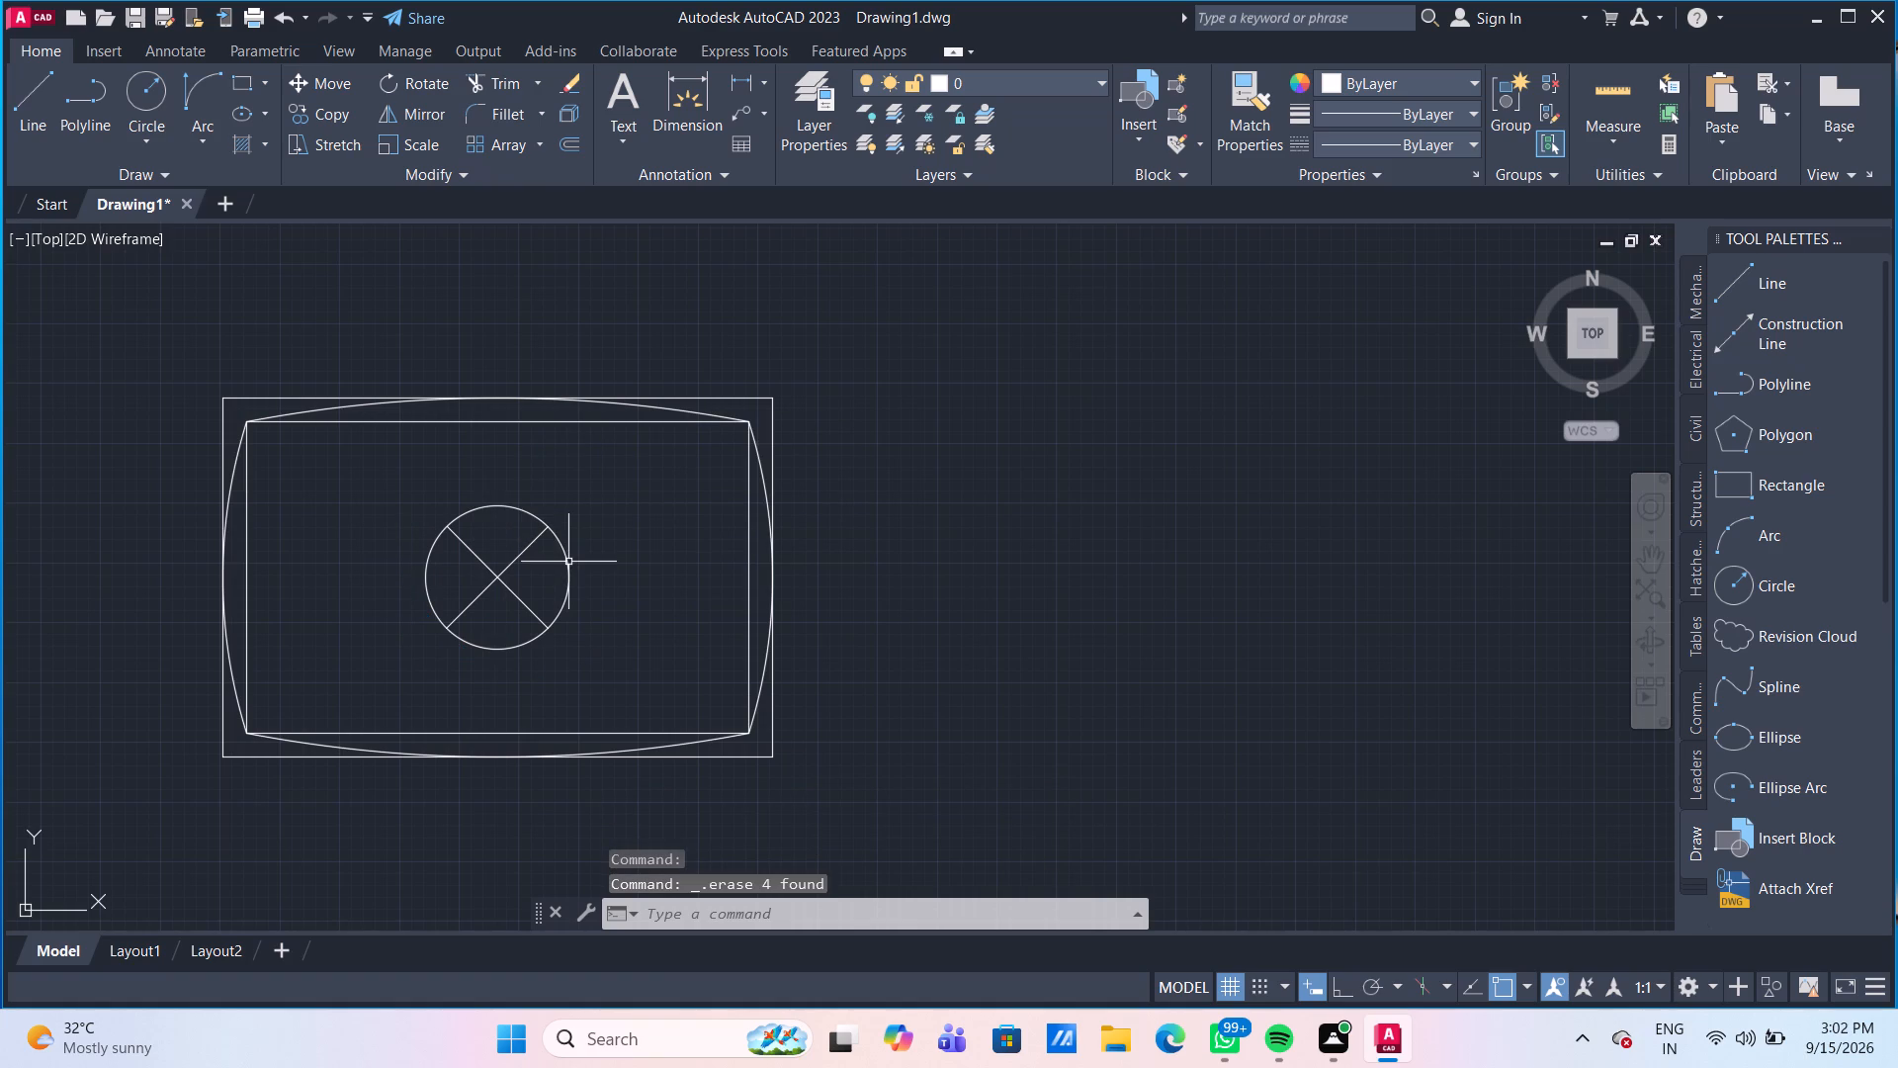
Delete the circle around the cross and both construction rectangles, keeping the four curved edges and the cross.
click(568, 562)
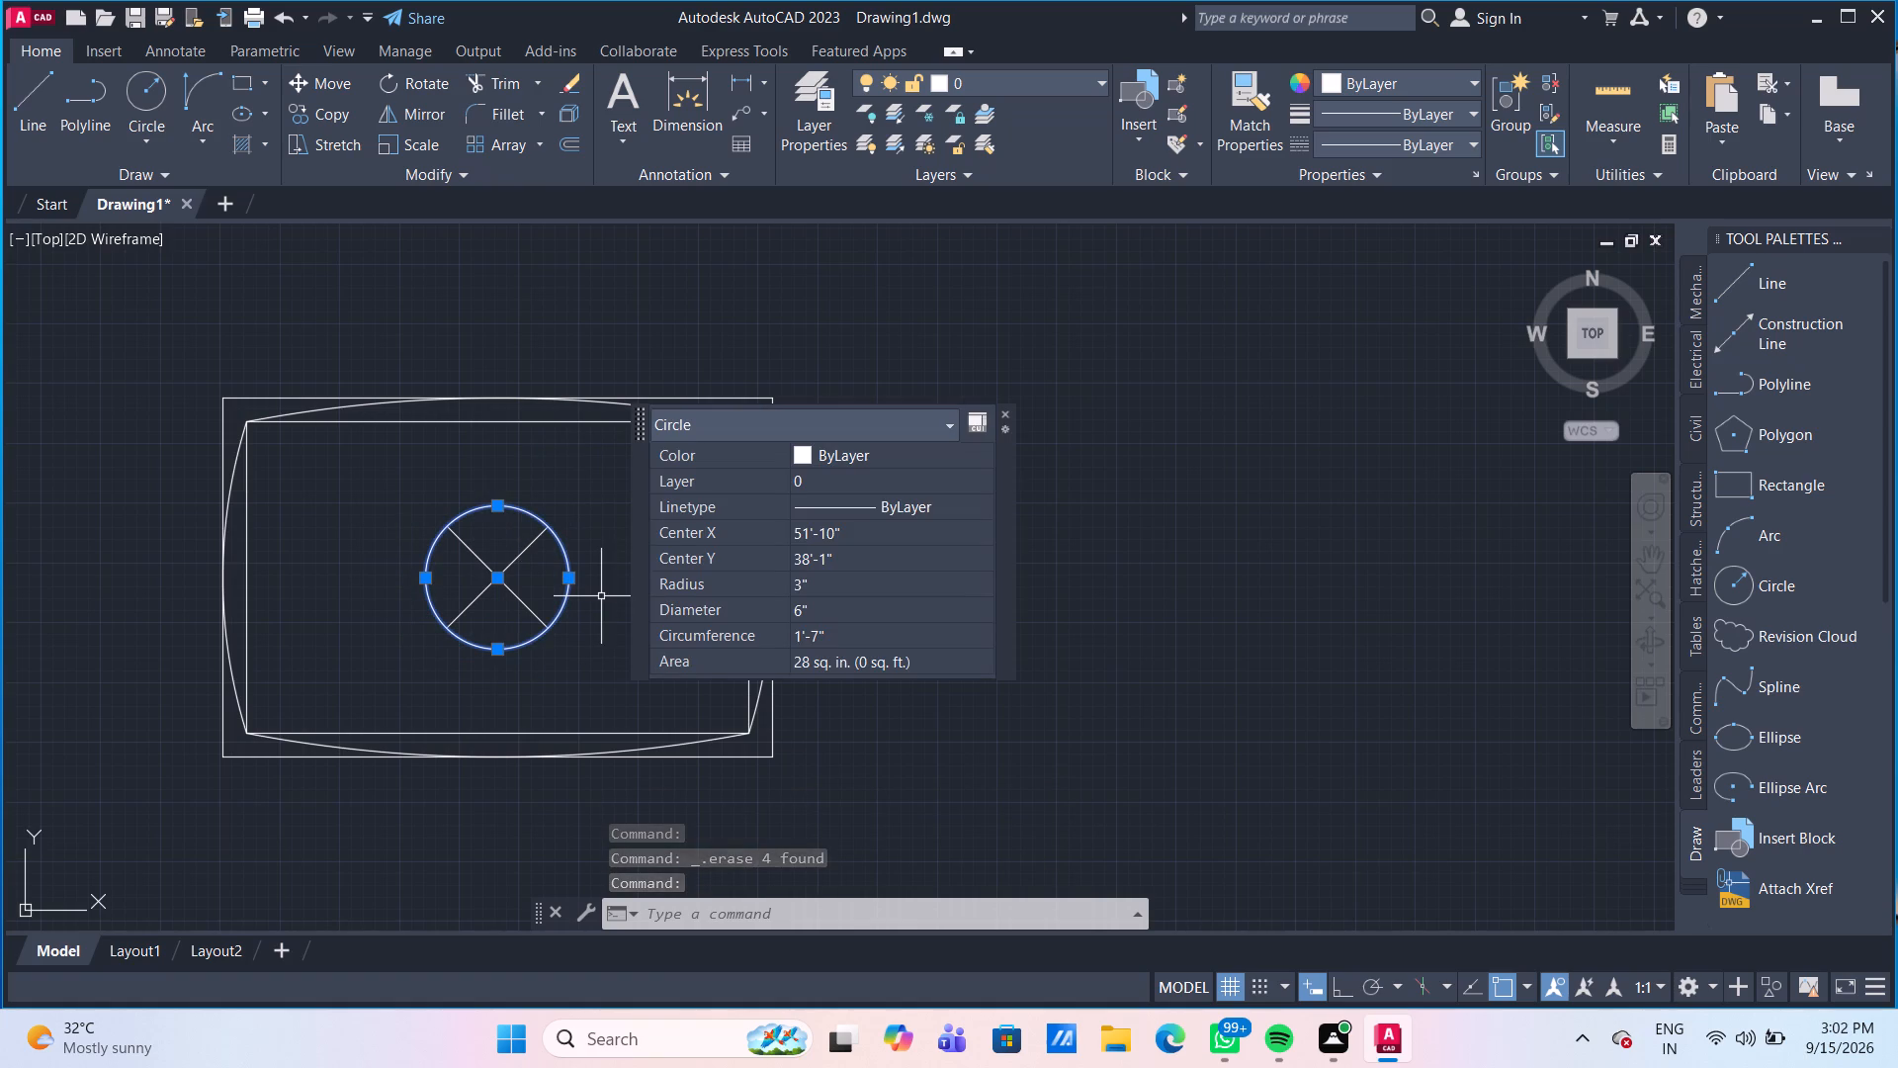
key(Delete)
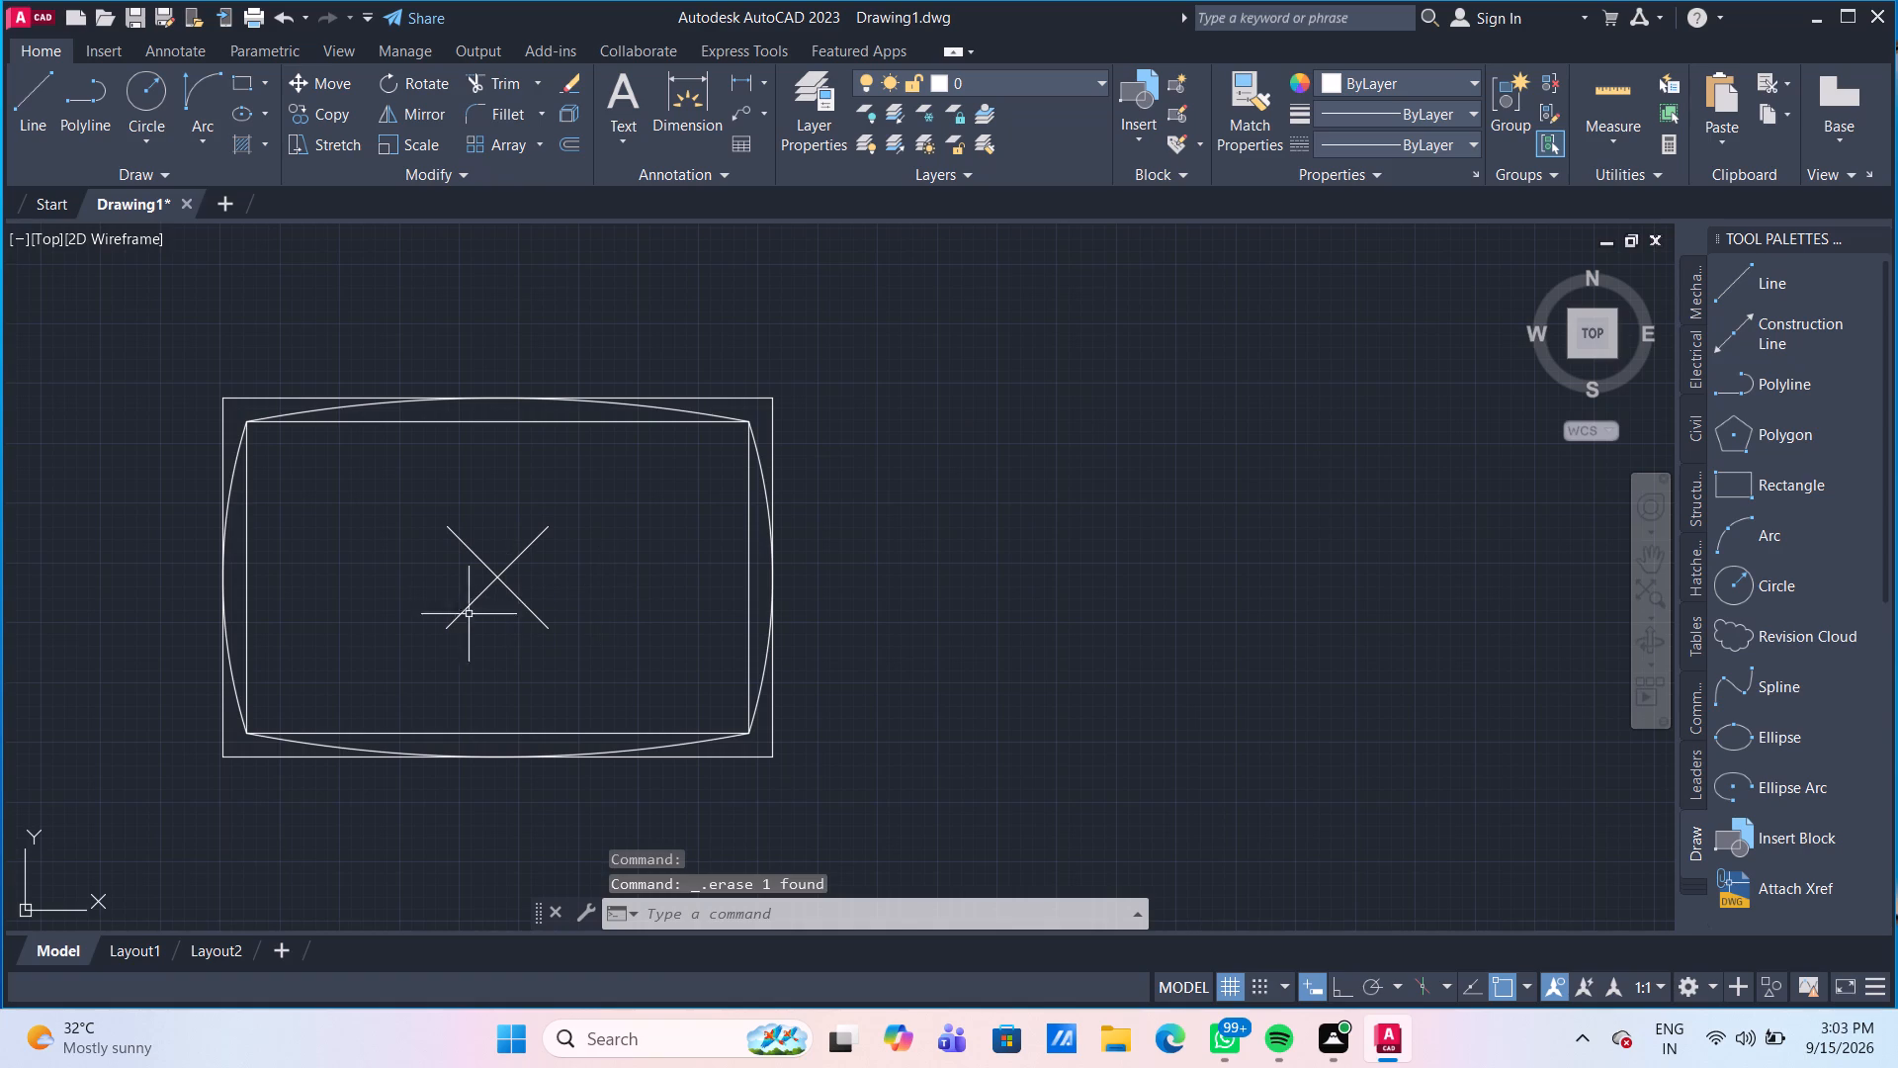
click(253, 761)
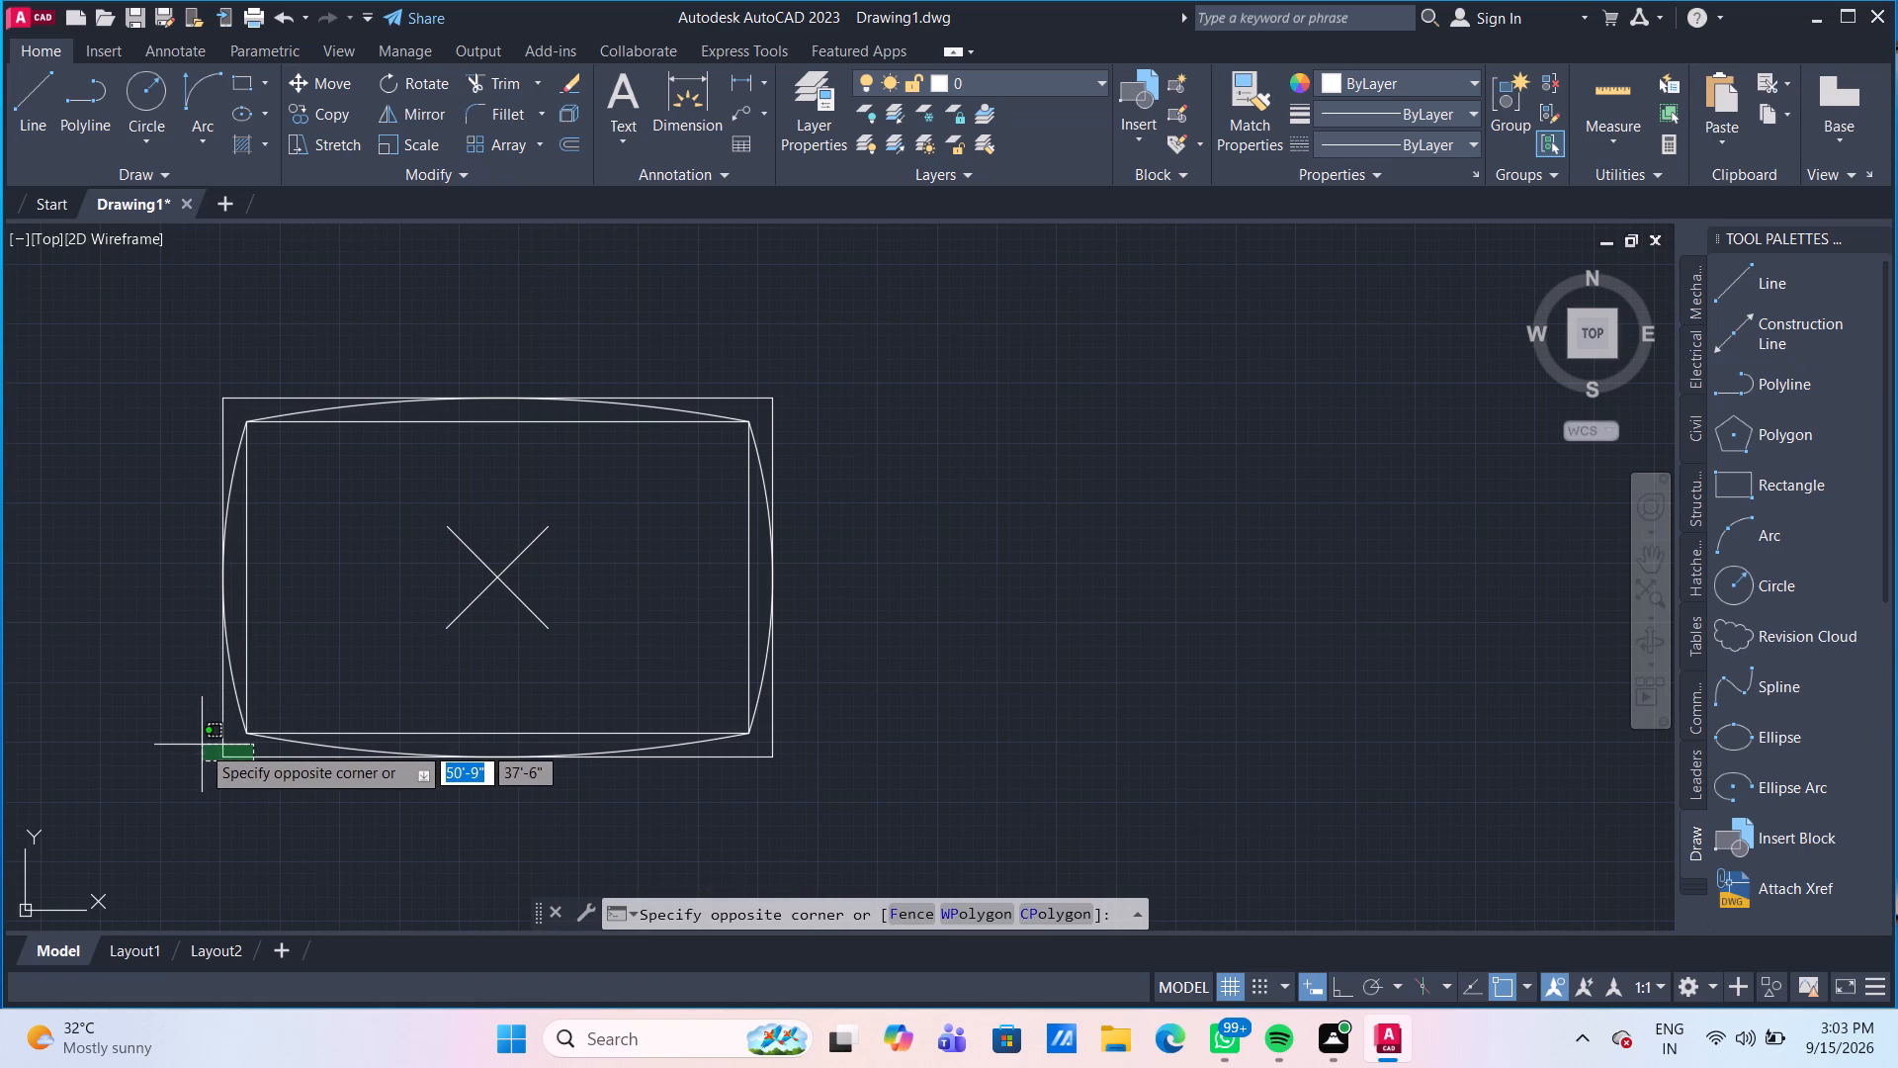
click(201, 745)
click(248, 631)
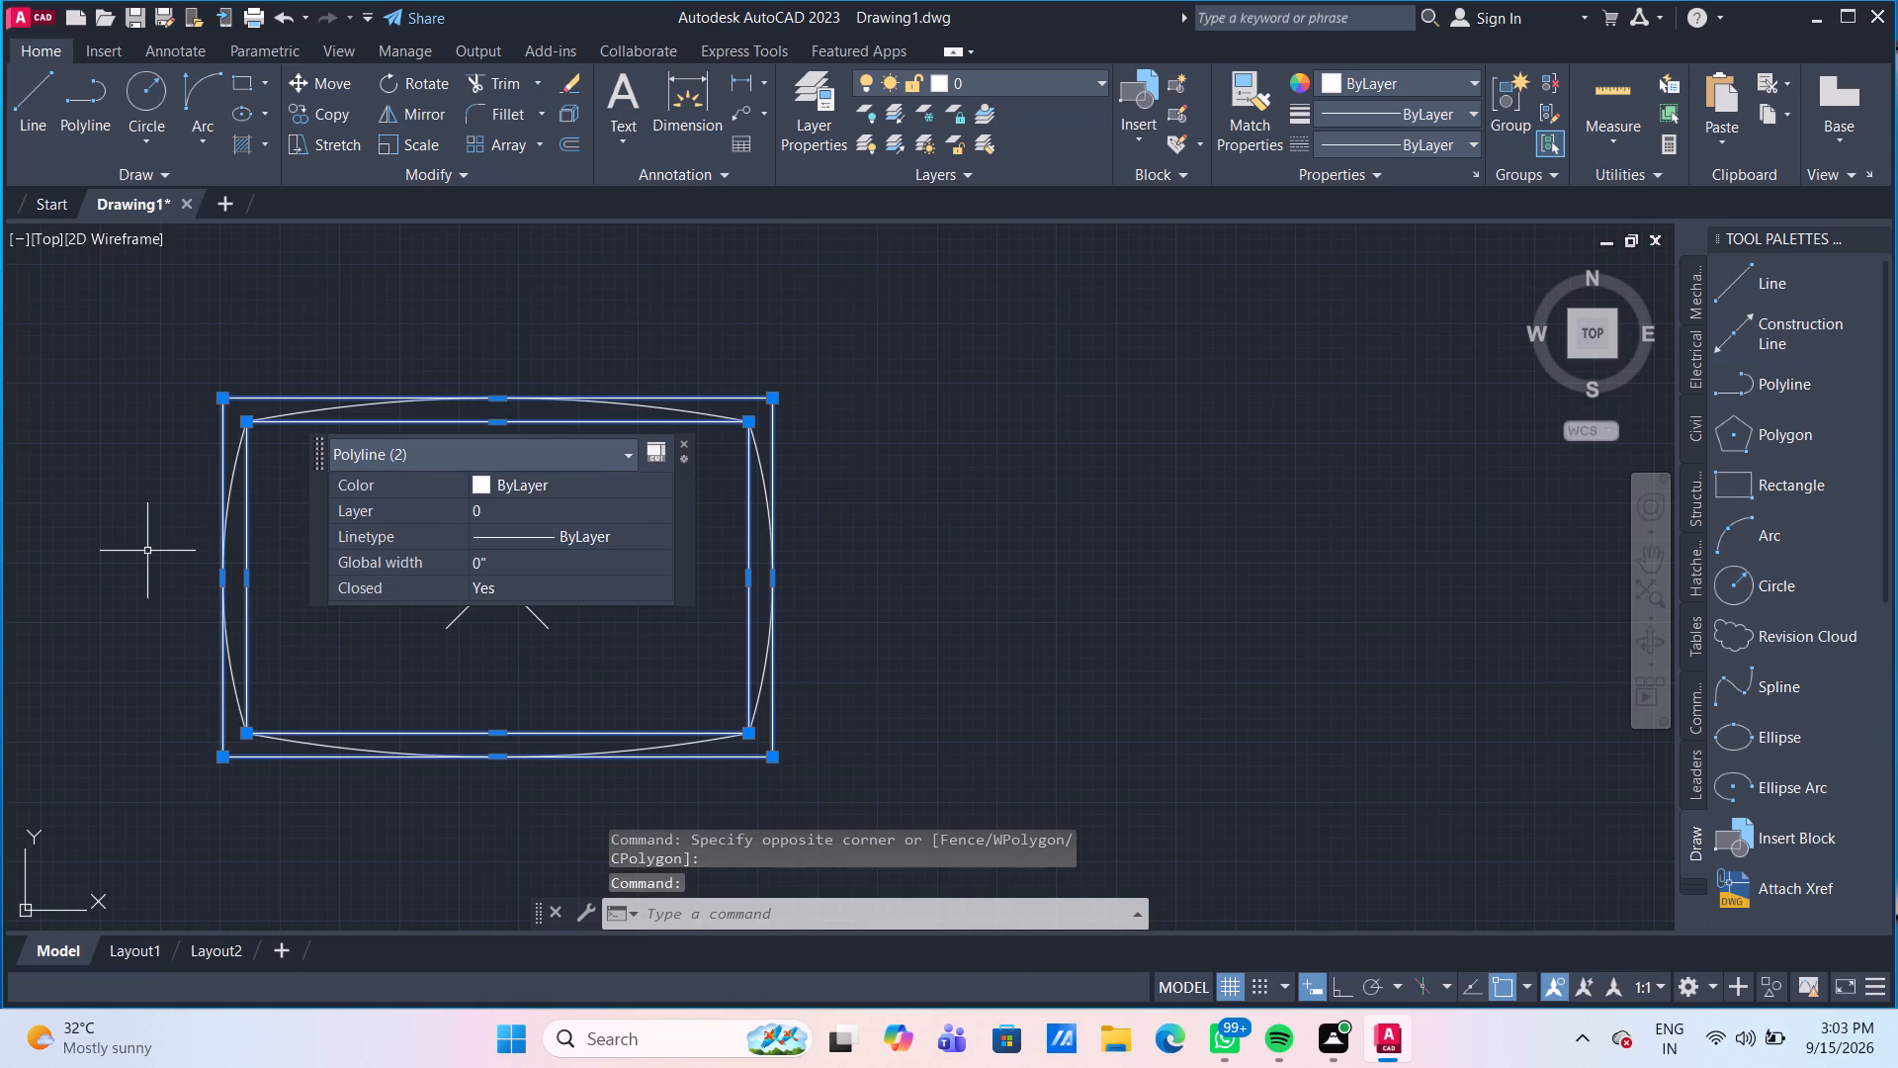
key(Delete)
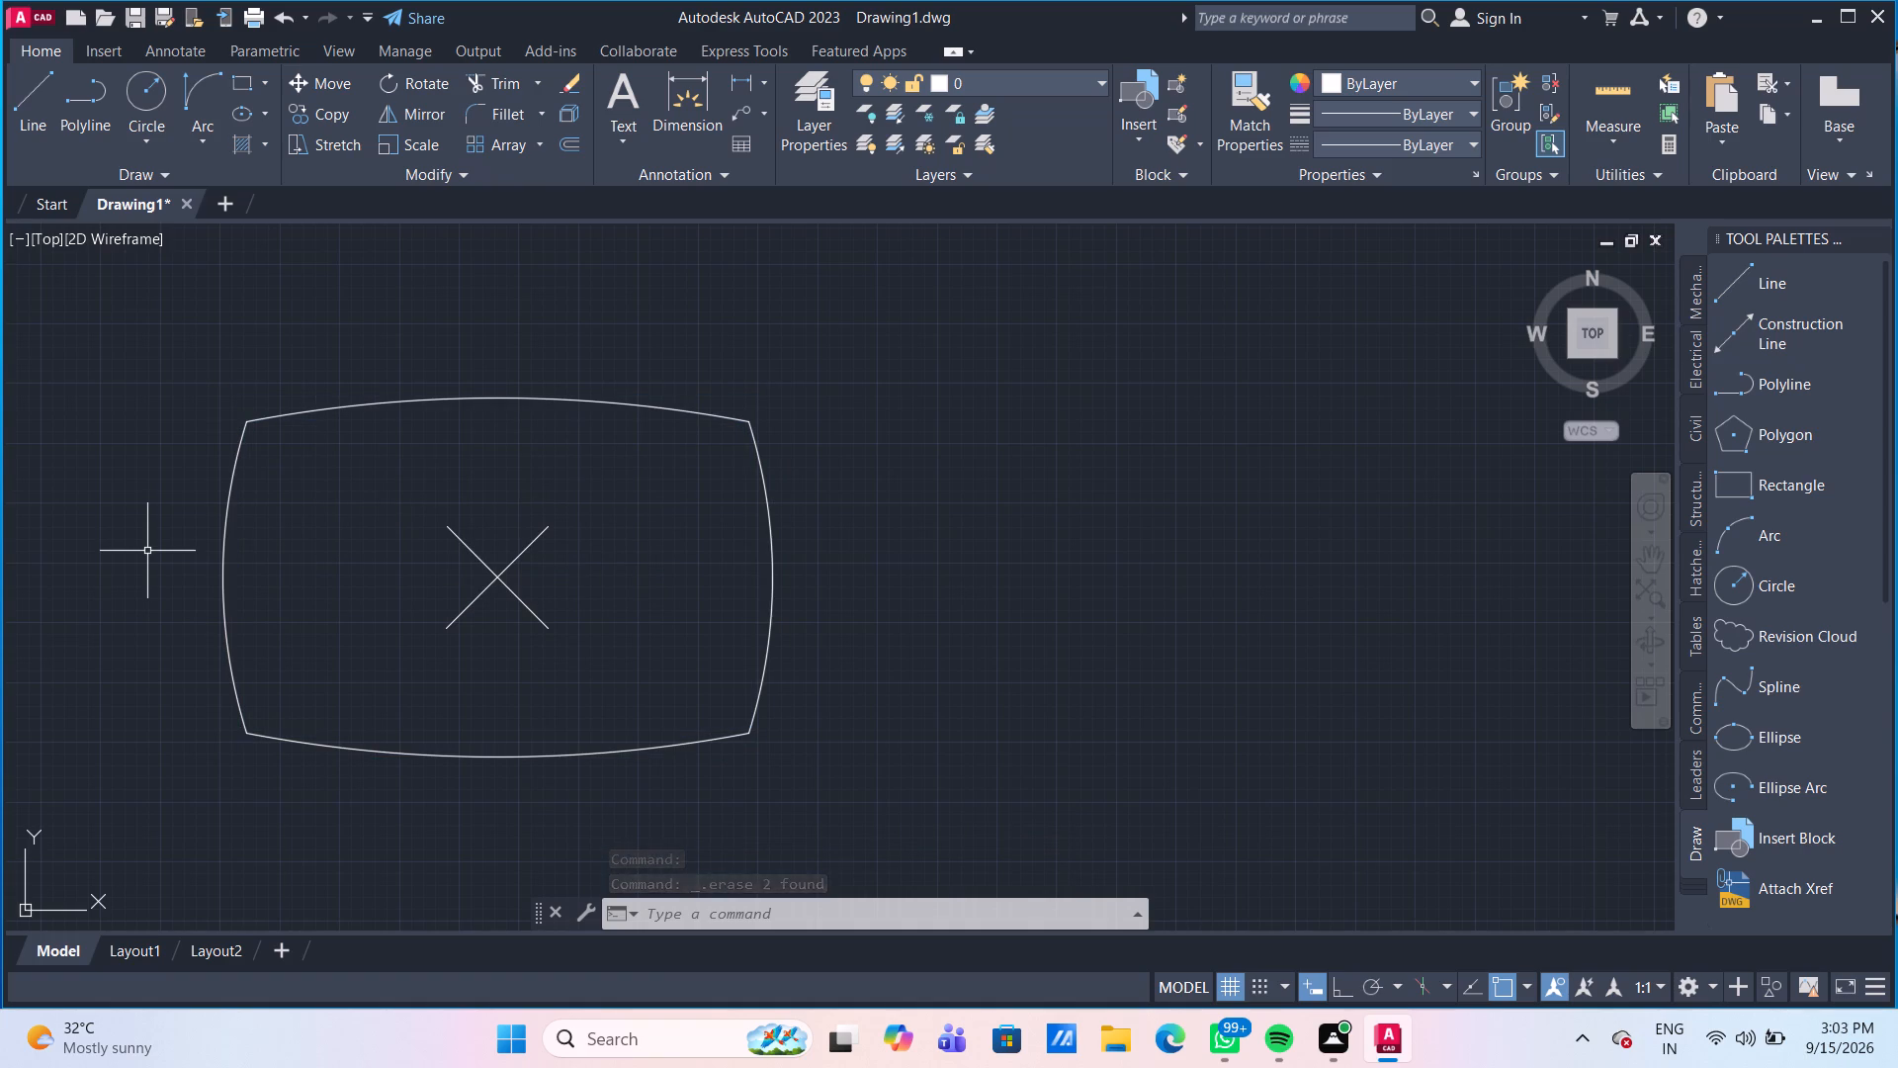
Copy the curved-edge shape with its cross horizontally about 2'-1" to the right, using its upper-left corner as base point with Ortho on.
scroll(177, 555, down, 2)
scroll(363, 600, down, 3)
middle_drag(378, 605, 381, 605)
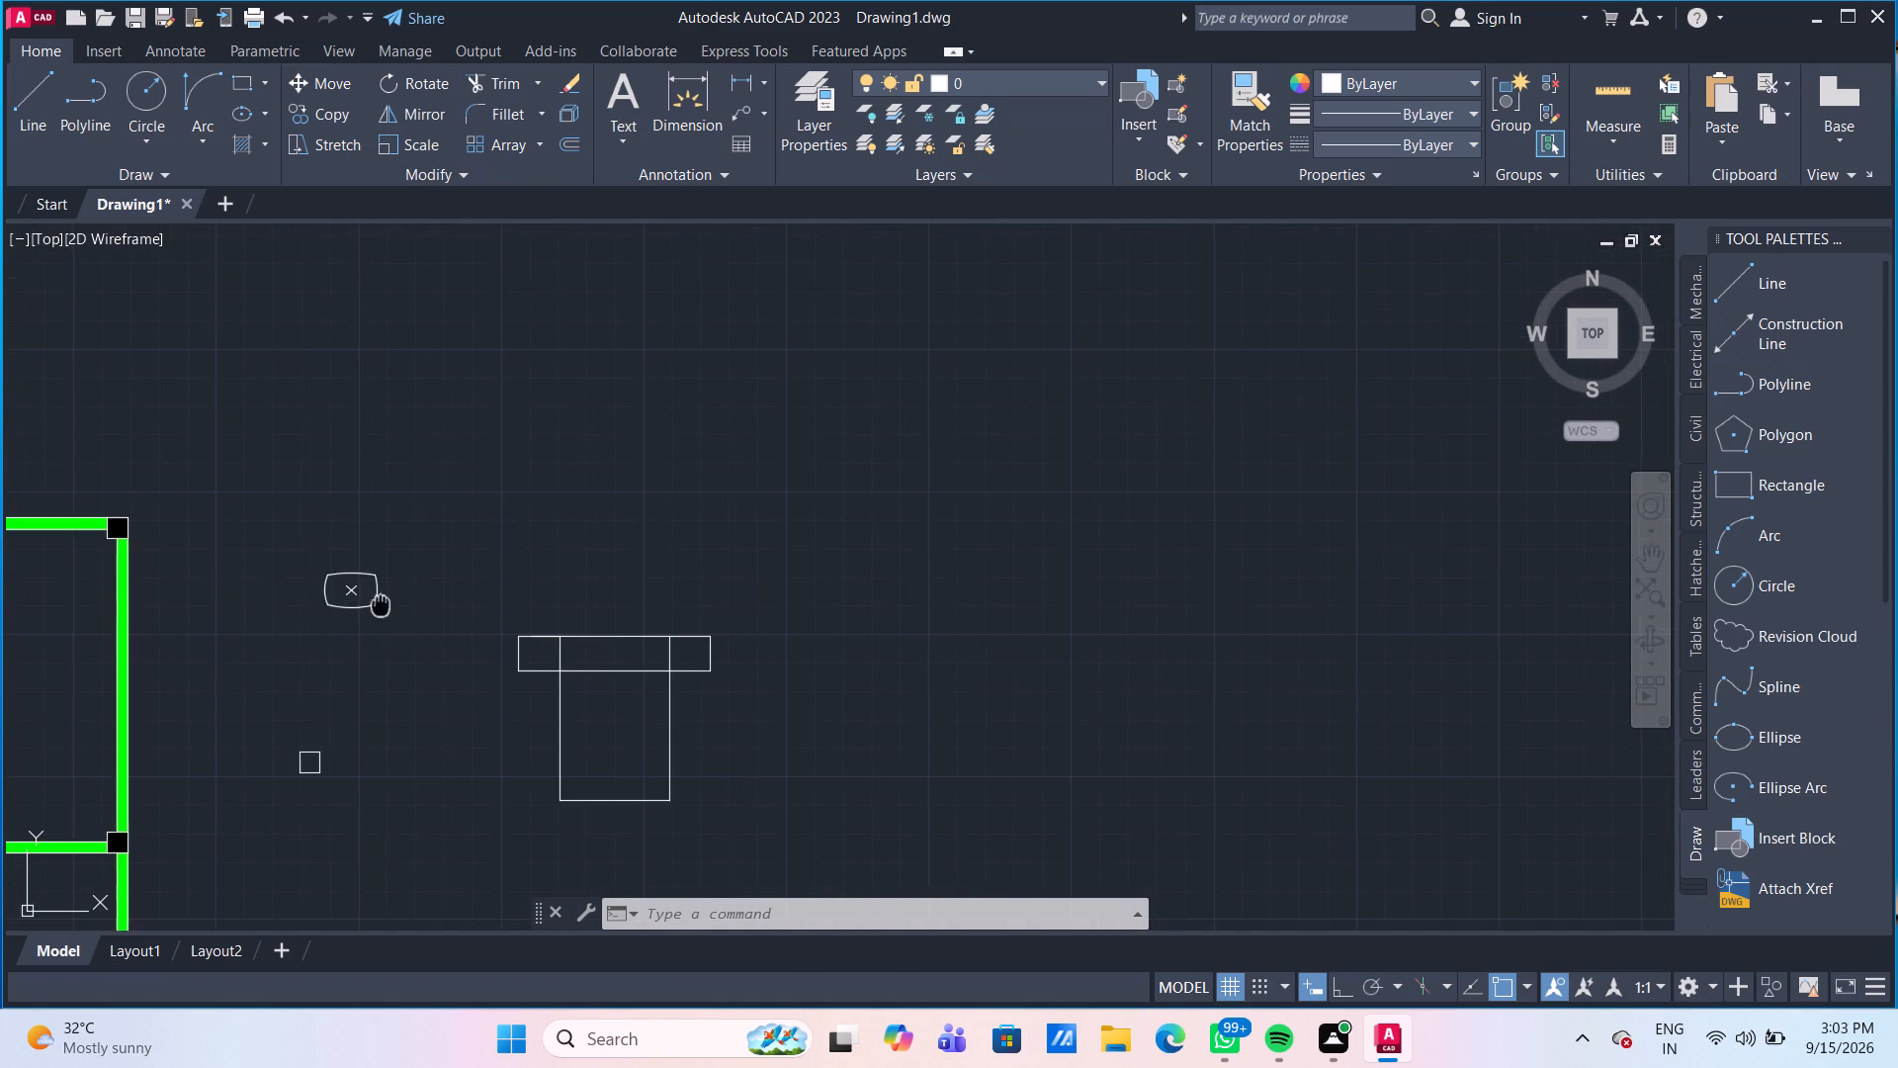
middle_drag(381, 605, 450, 522)
scroll(450, 522, up, 2)
drag(451, 549, 438, 531)
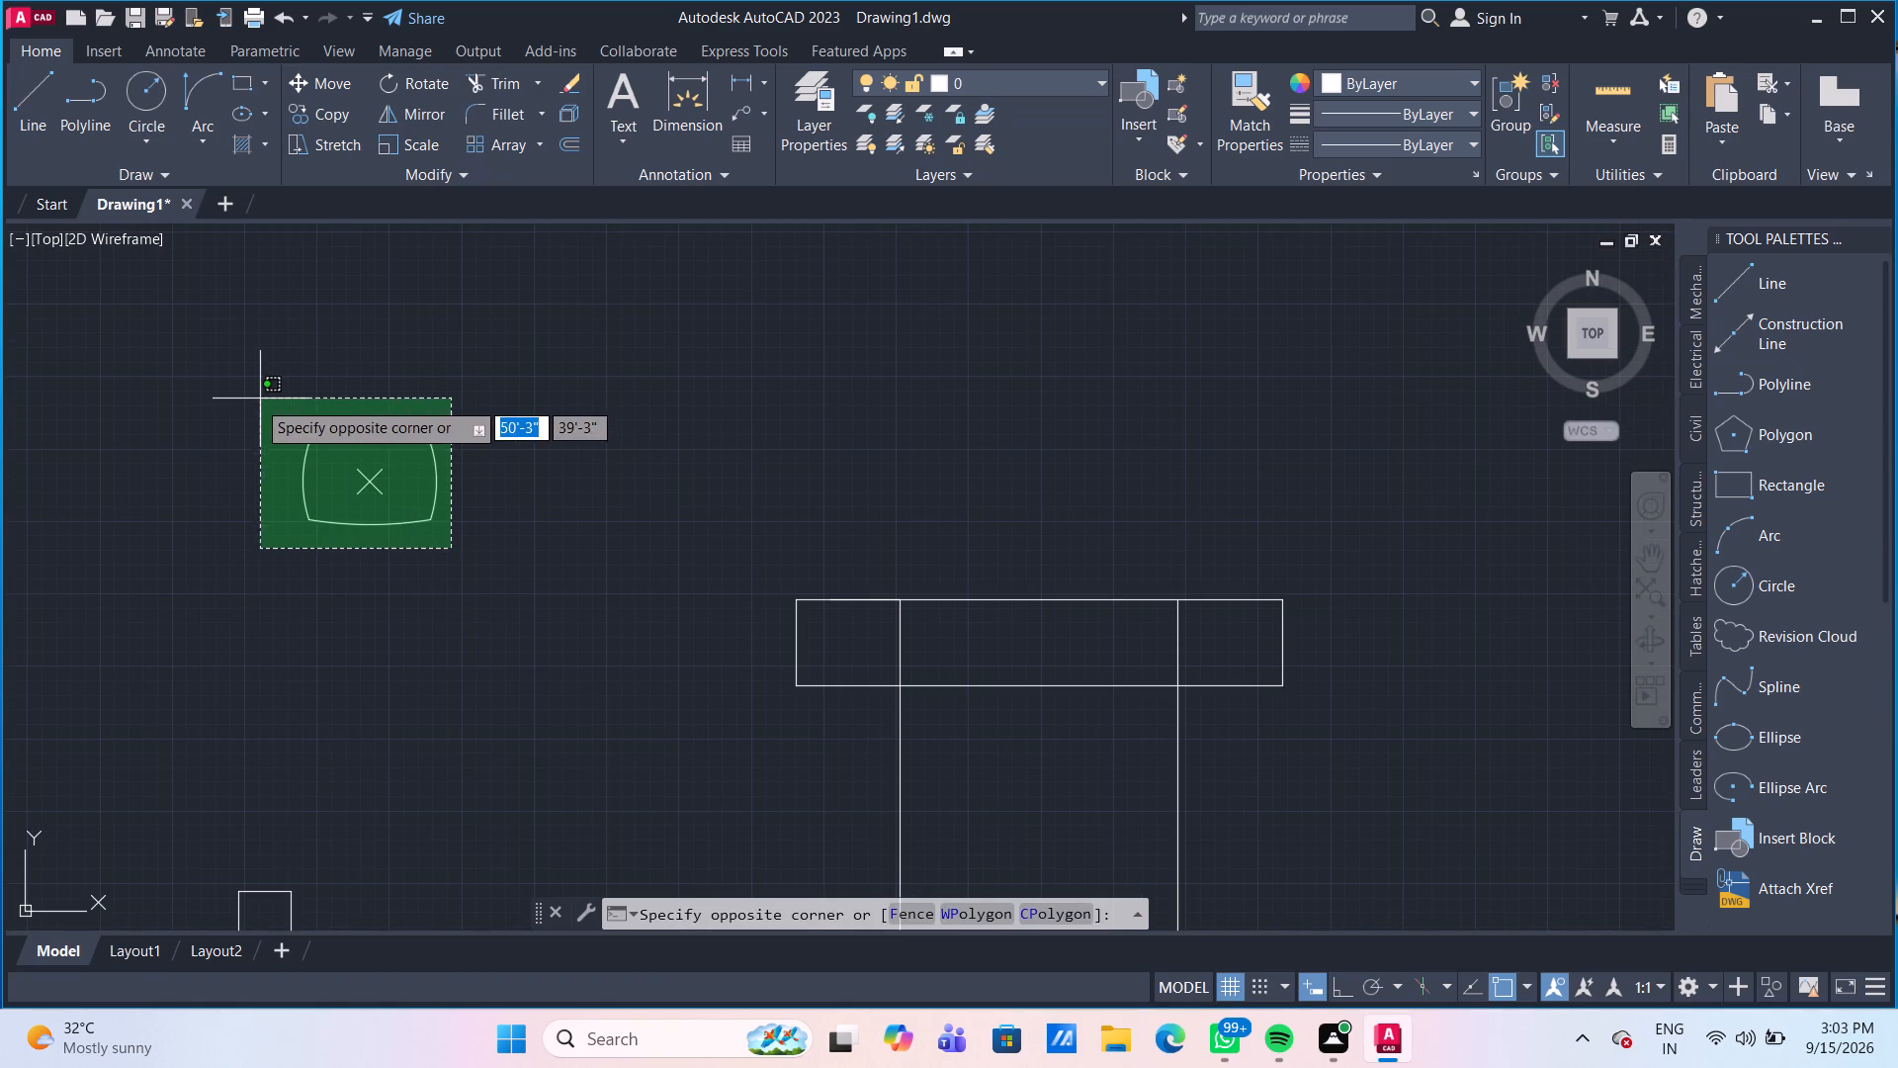
click(266, 409)
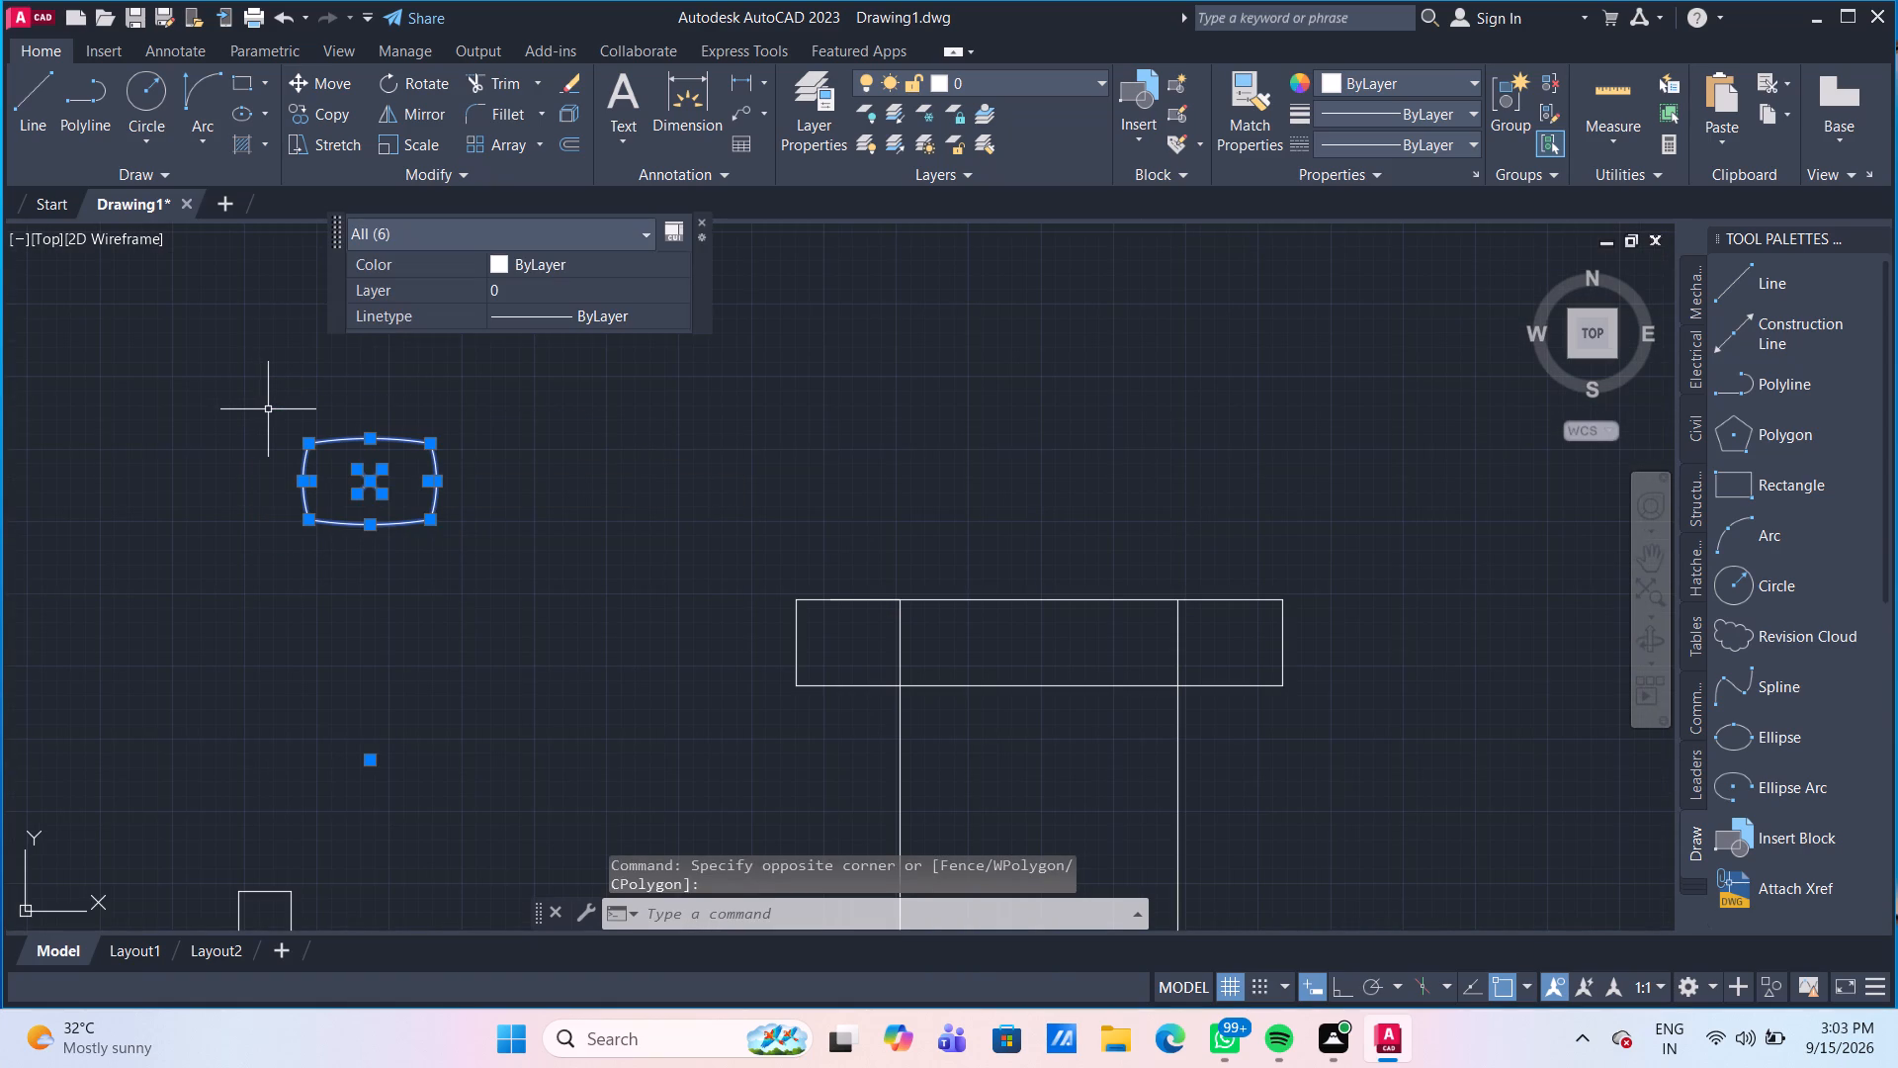
key(c)
key(o)
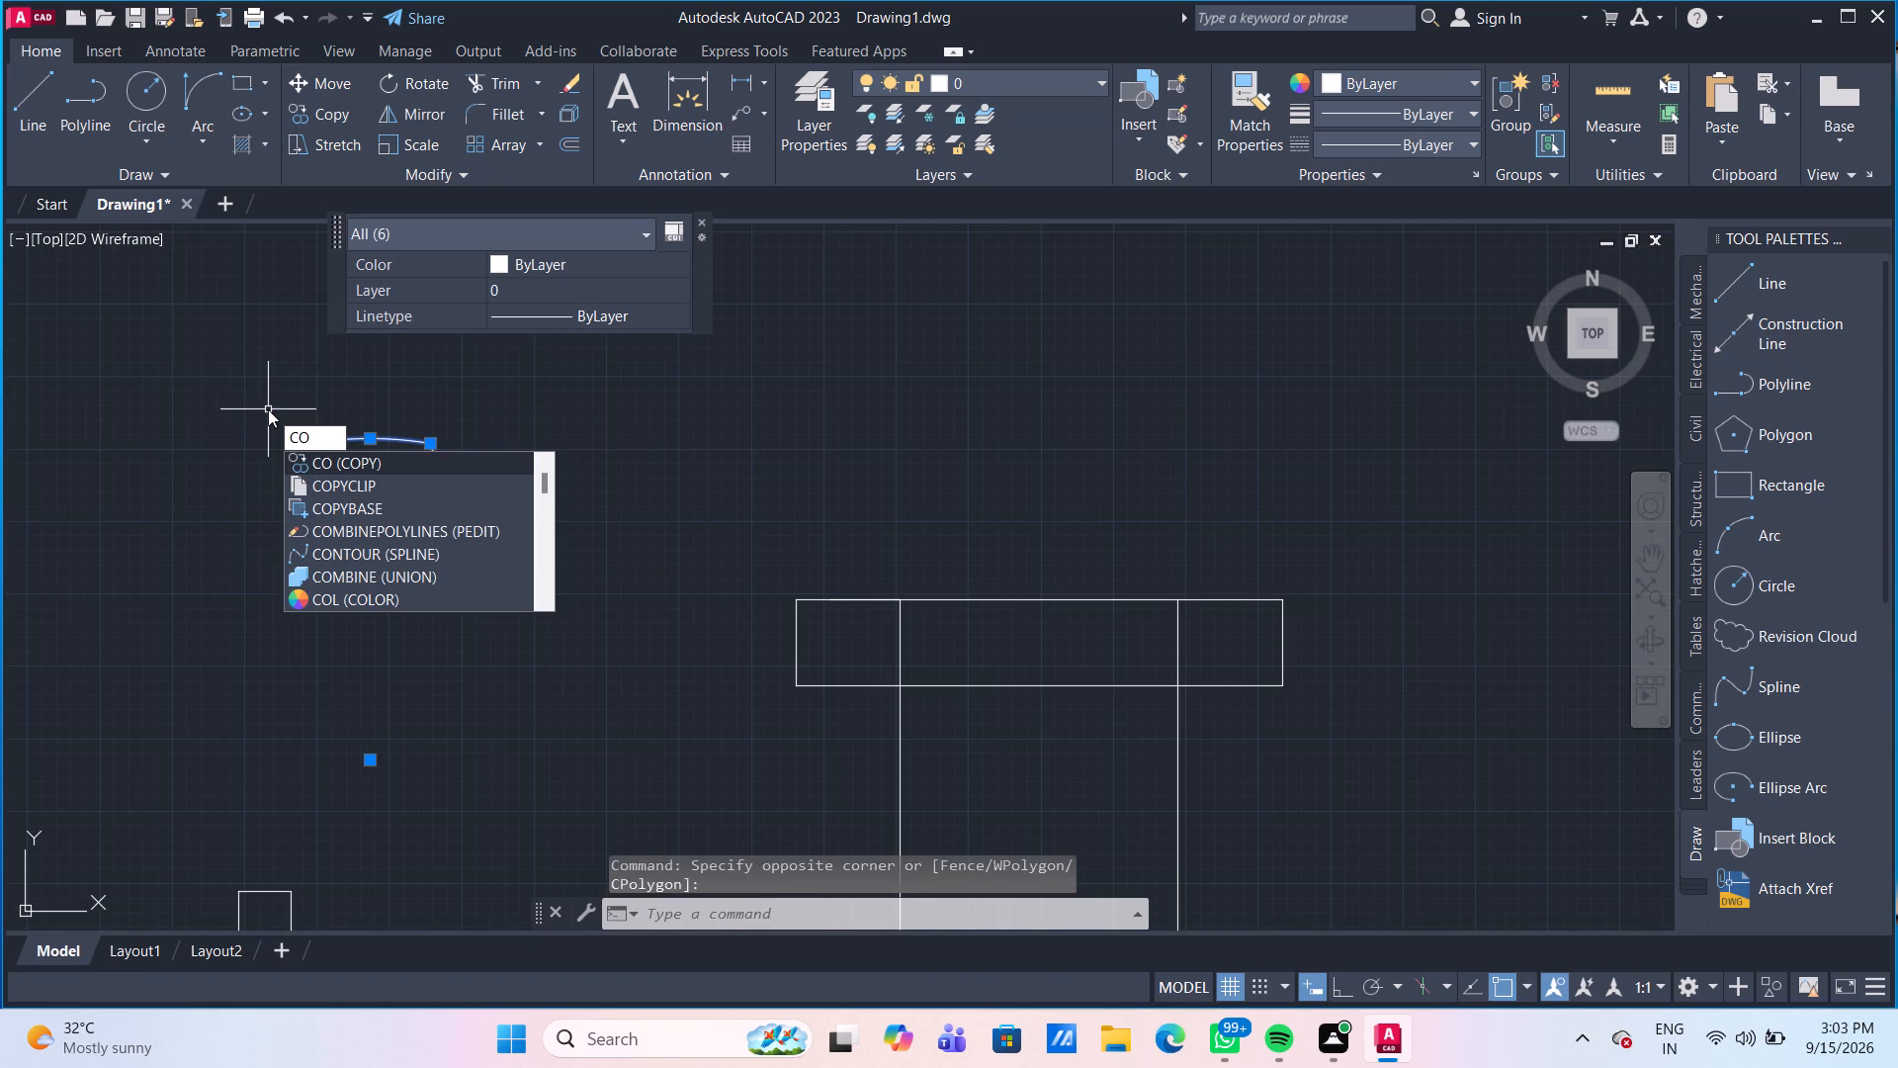
key(Return)
scroll(393, 435, up, 1)
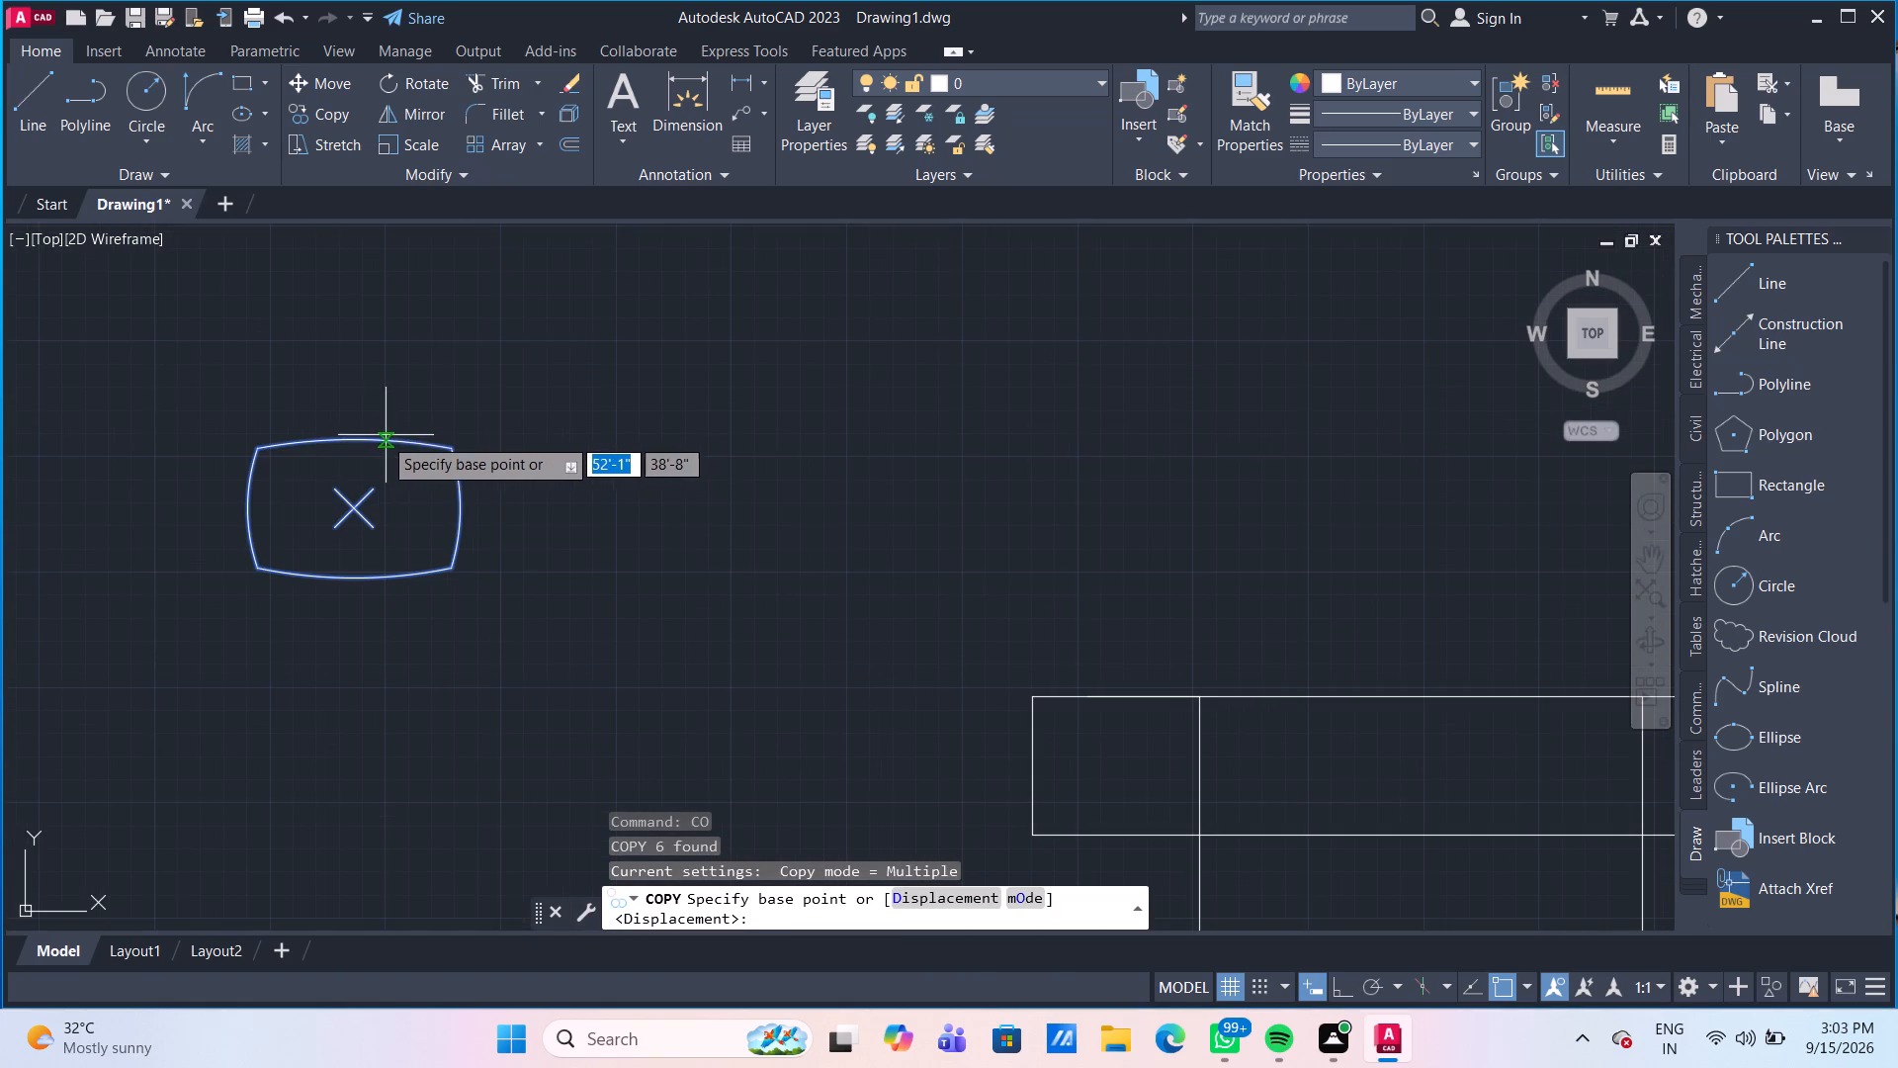
click(258, 453)
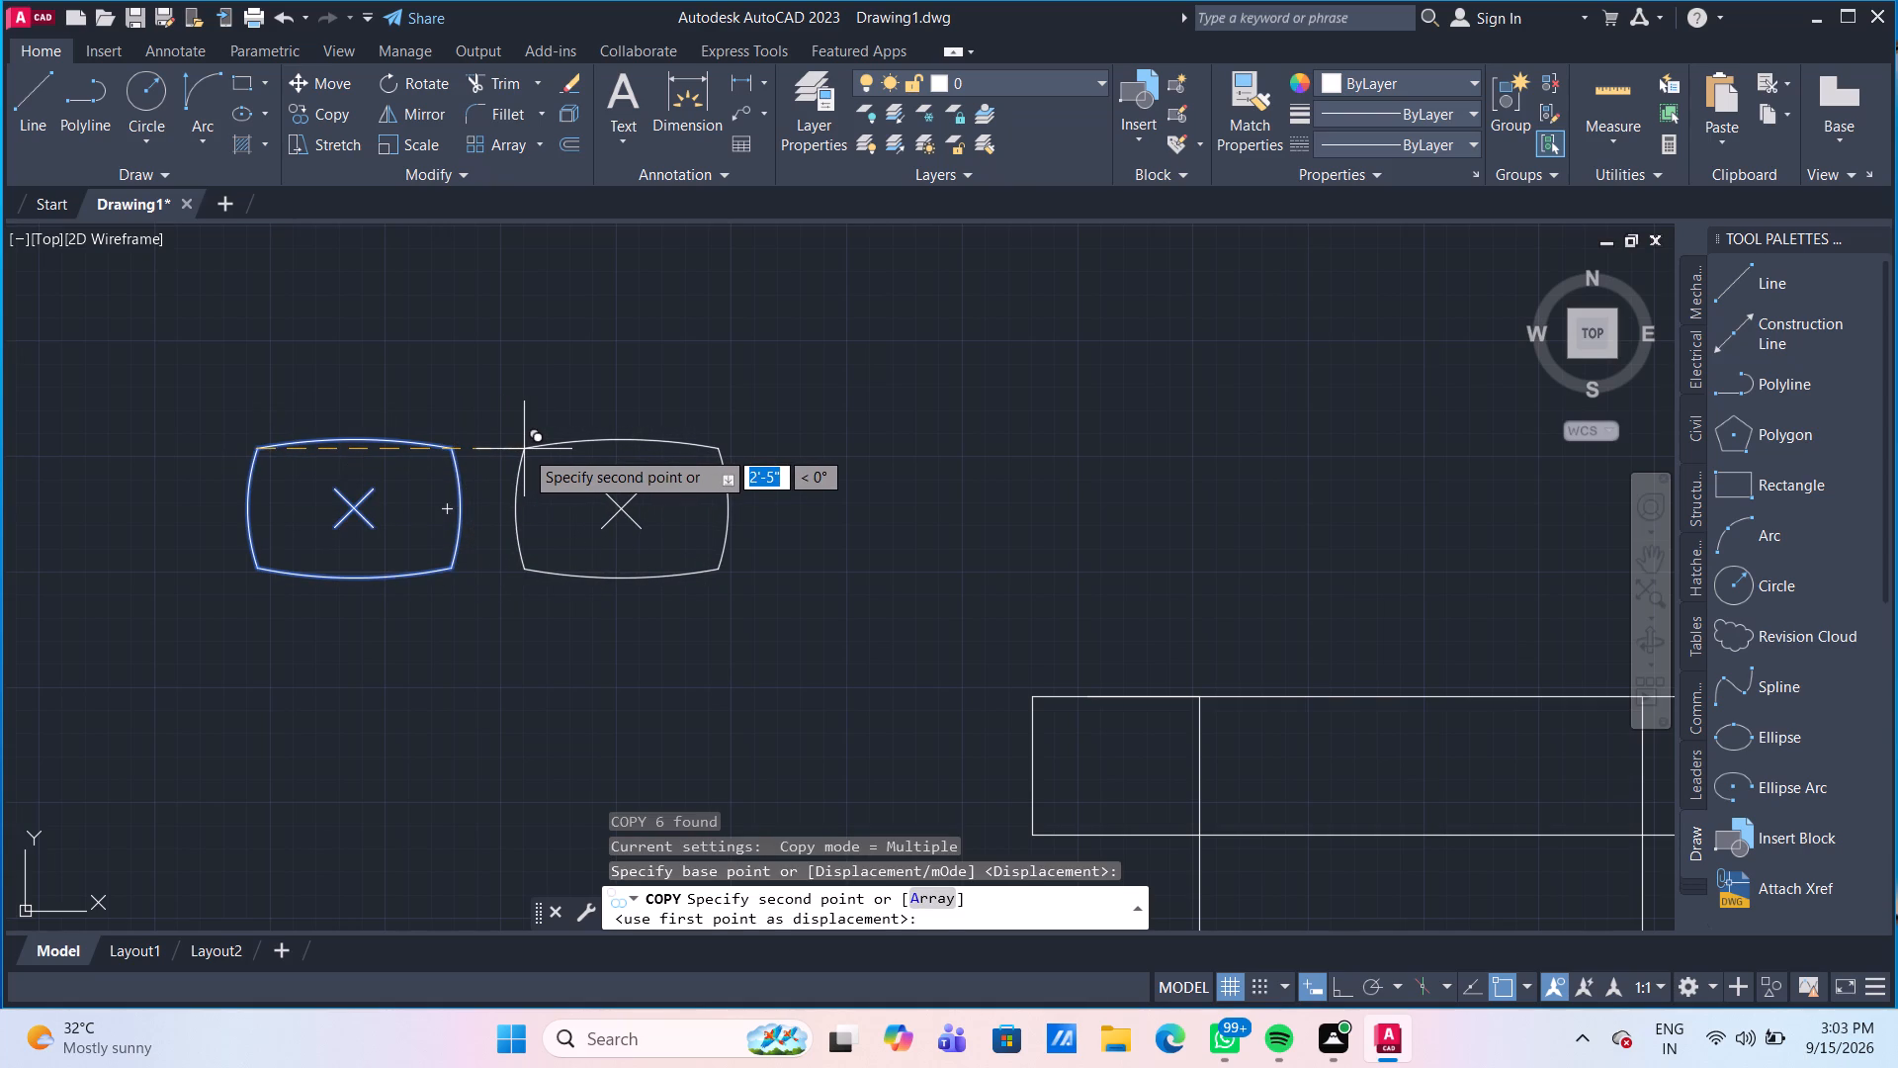
key(F8)
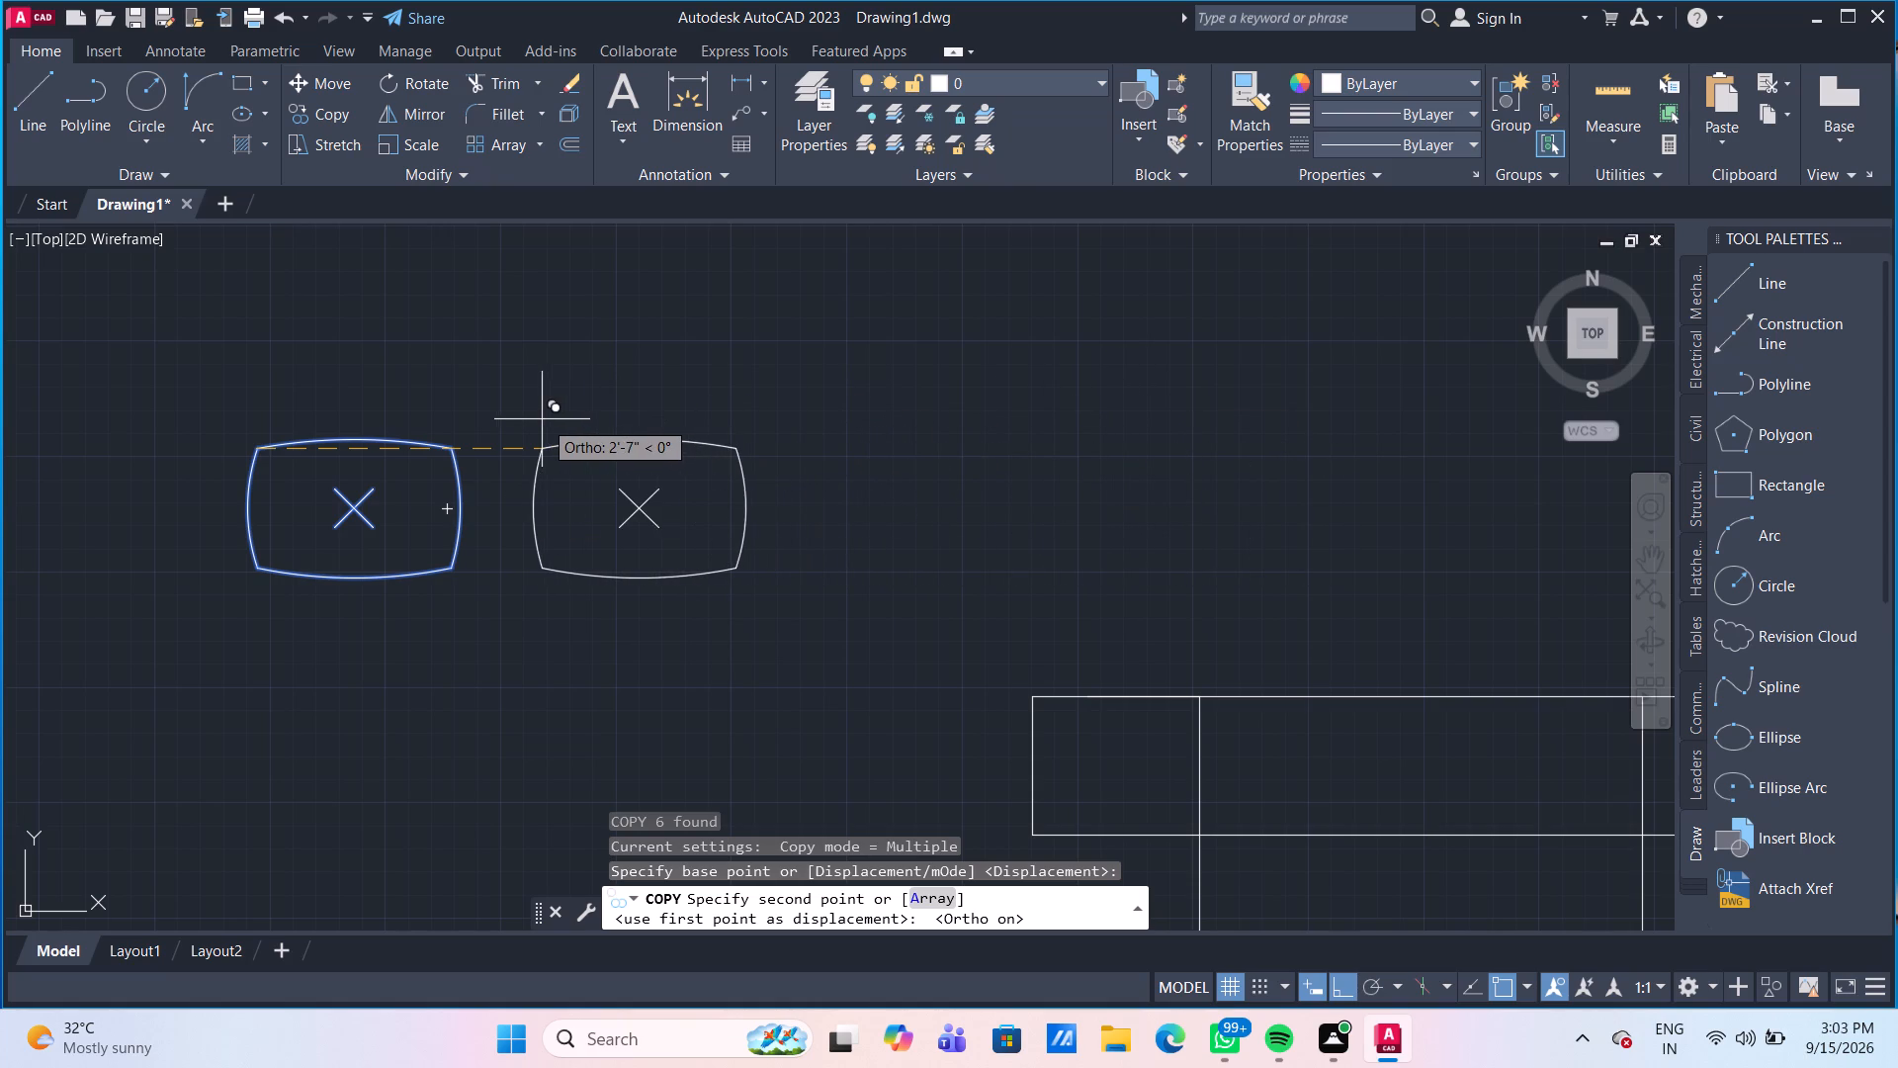
click(490, 418)
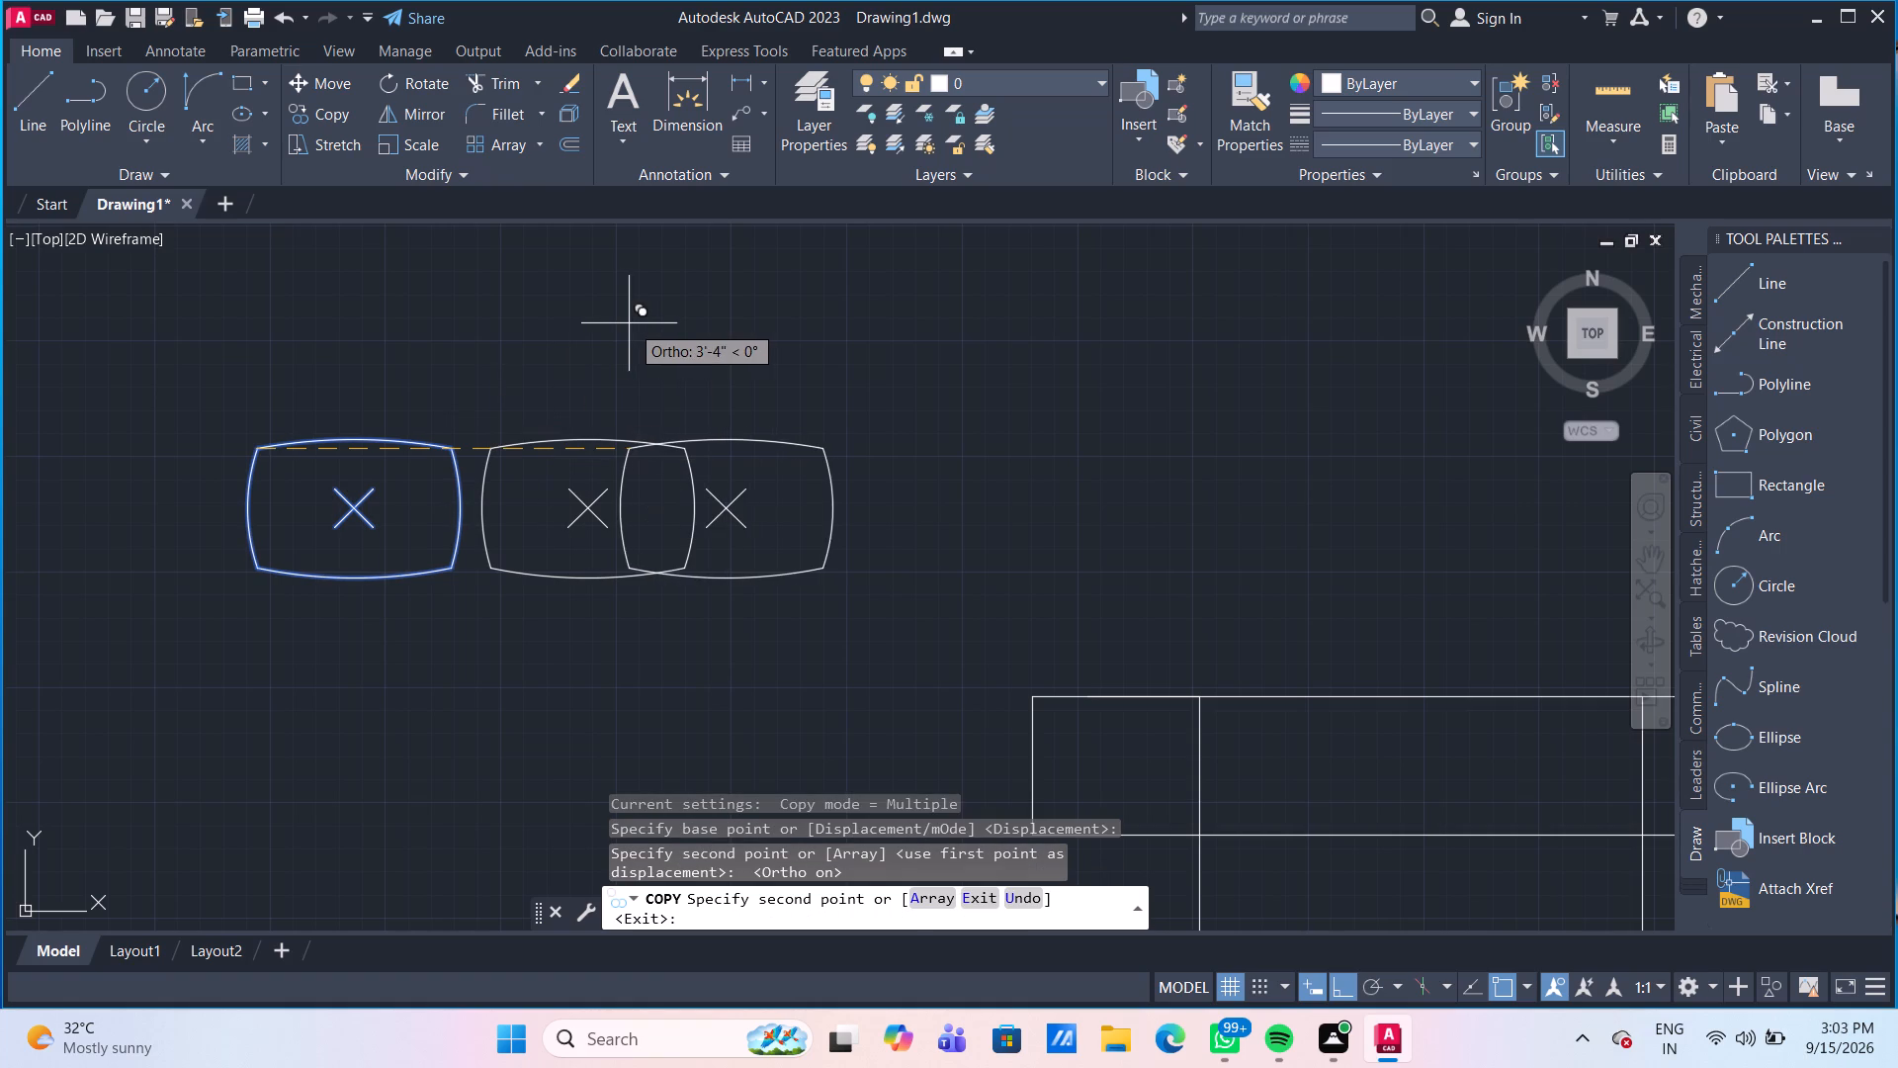
key(Escape)
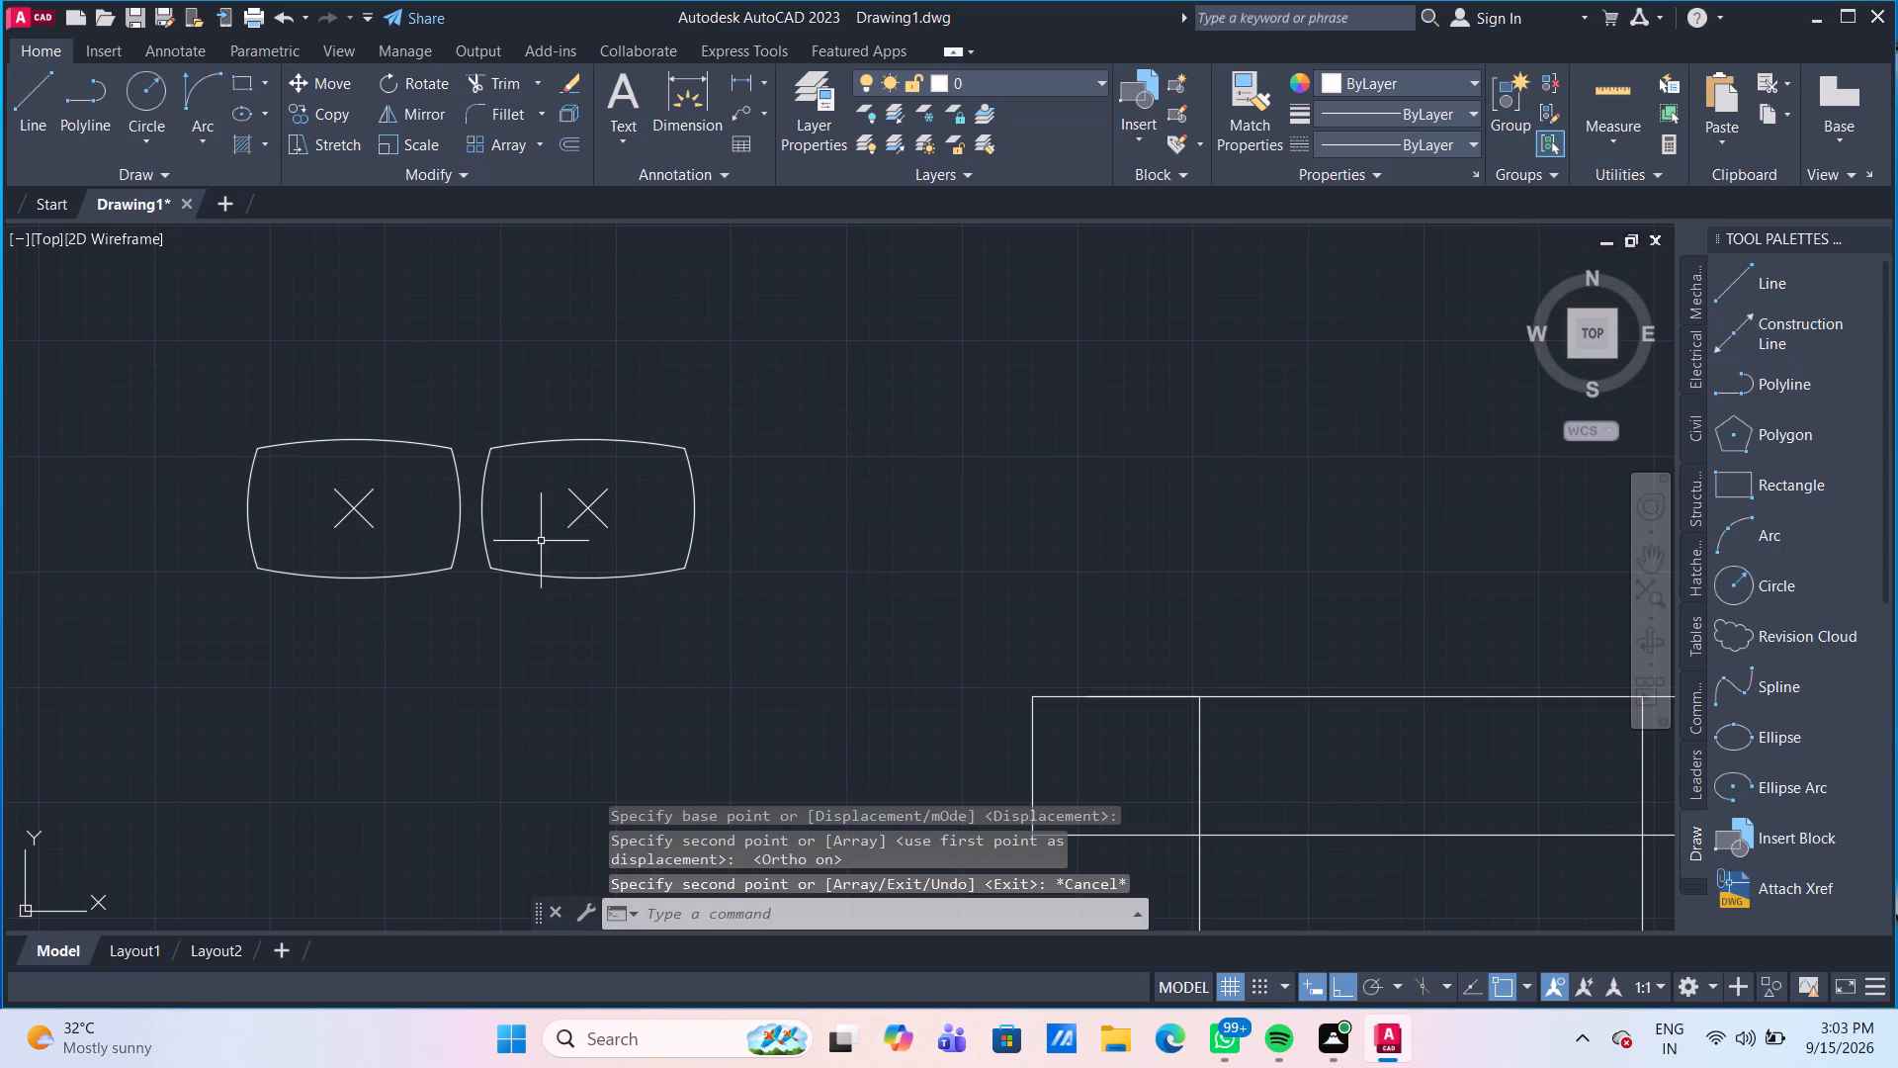
Measure the overall width across the two curved-edge shapes with a temporary dimension.
scroll(461, 504, down, 3)
middle_drag(547, 562, 533, 475)
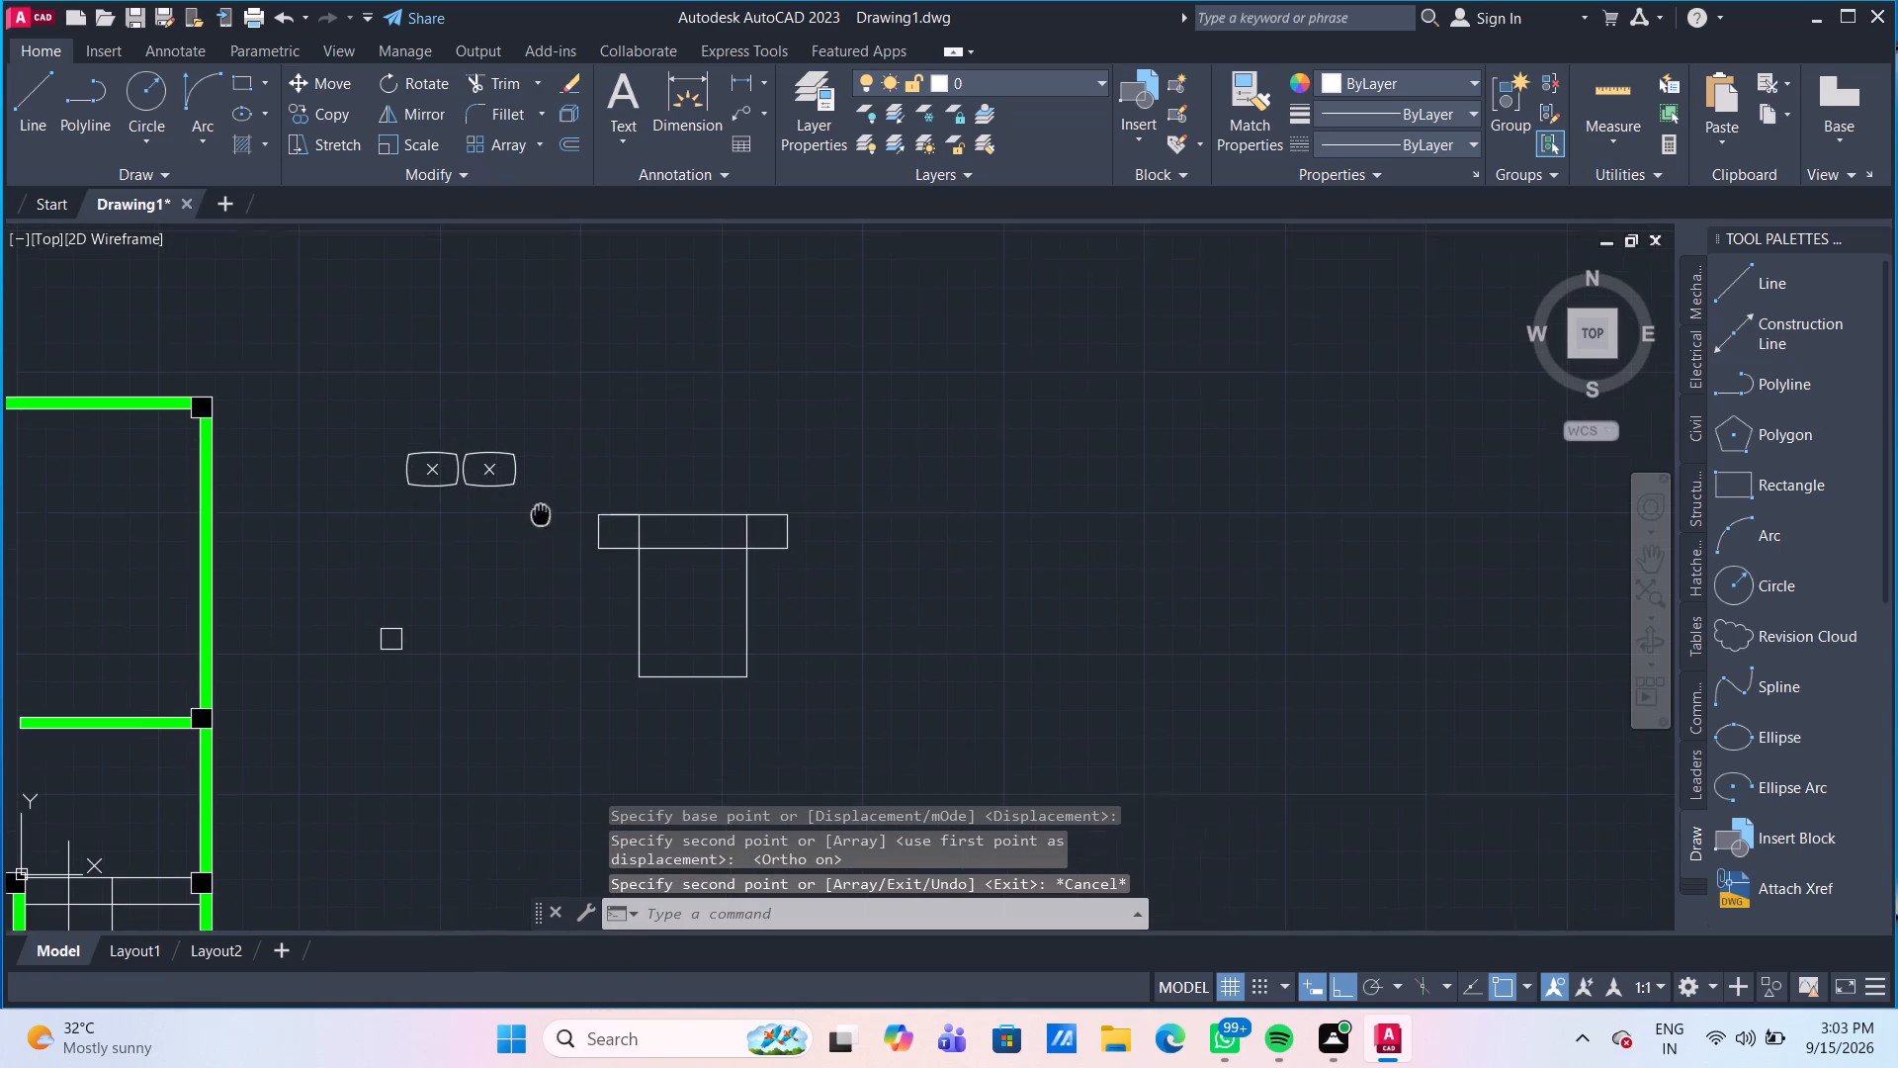
middle_drag(533, 475, 525, 443)
scroll(524, 424, up, 1)
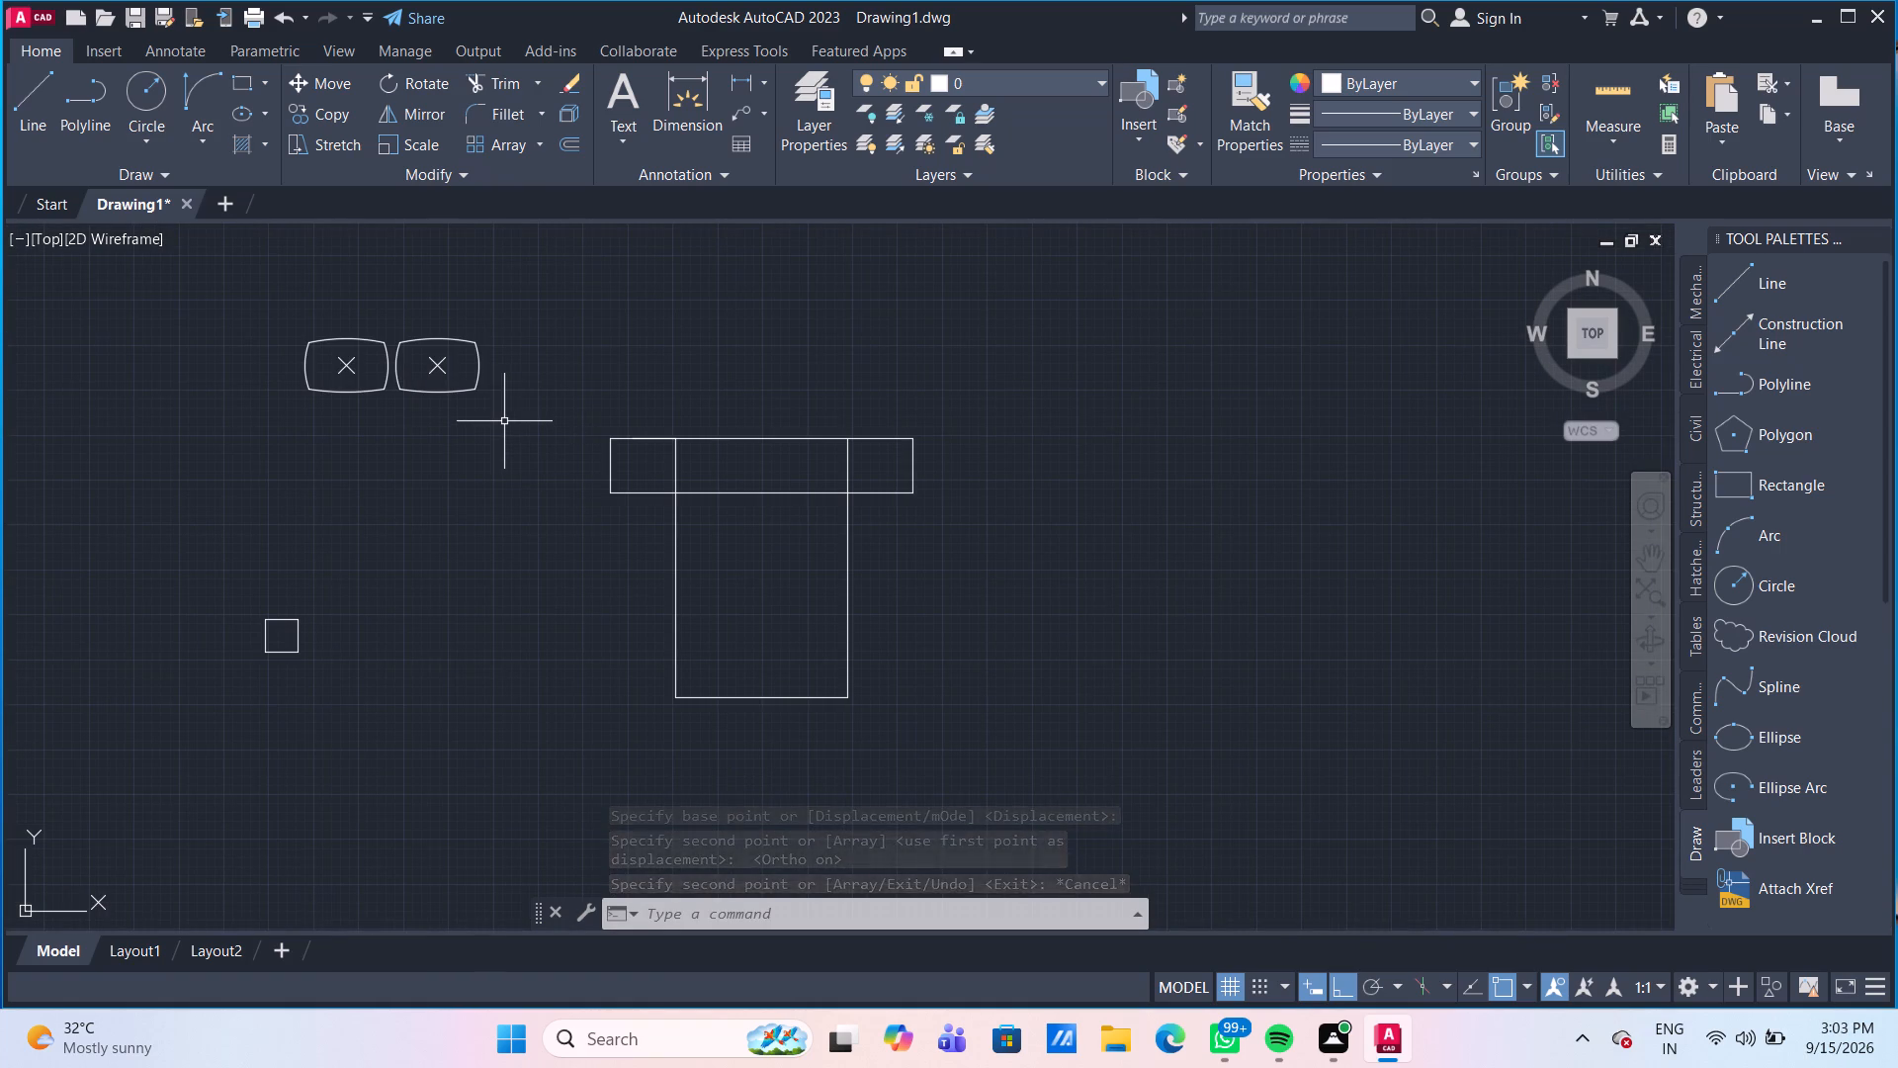
middle_drag(502, 421, 402, 465)
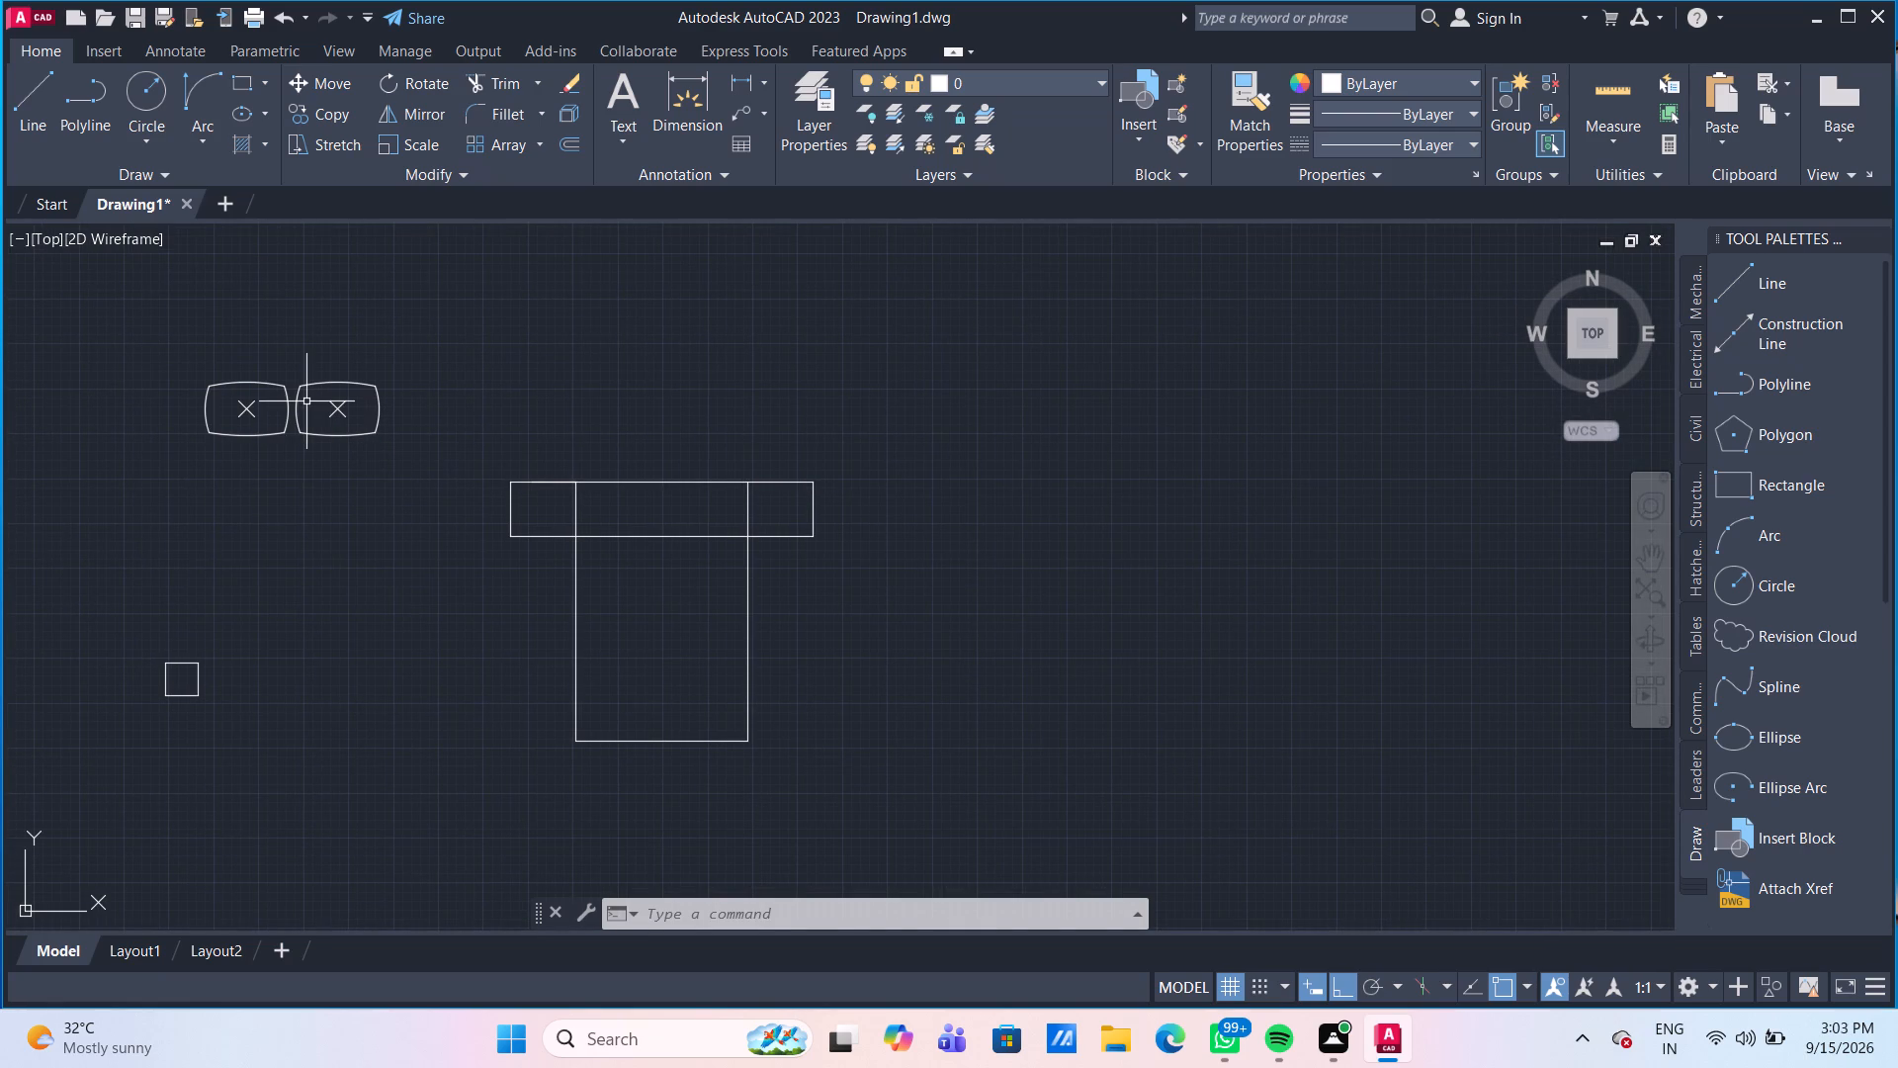
drag(668, 109, 649, 120)
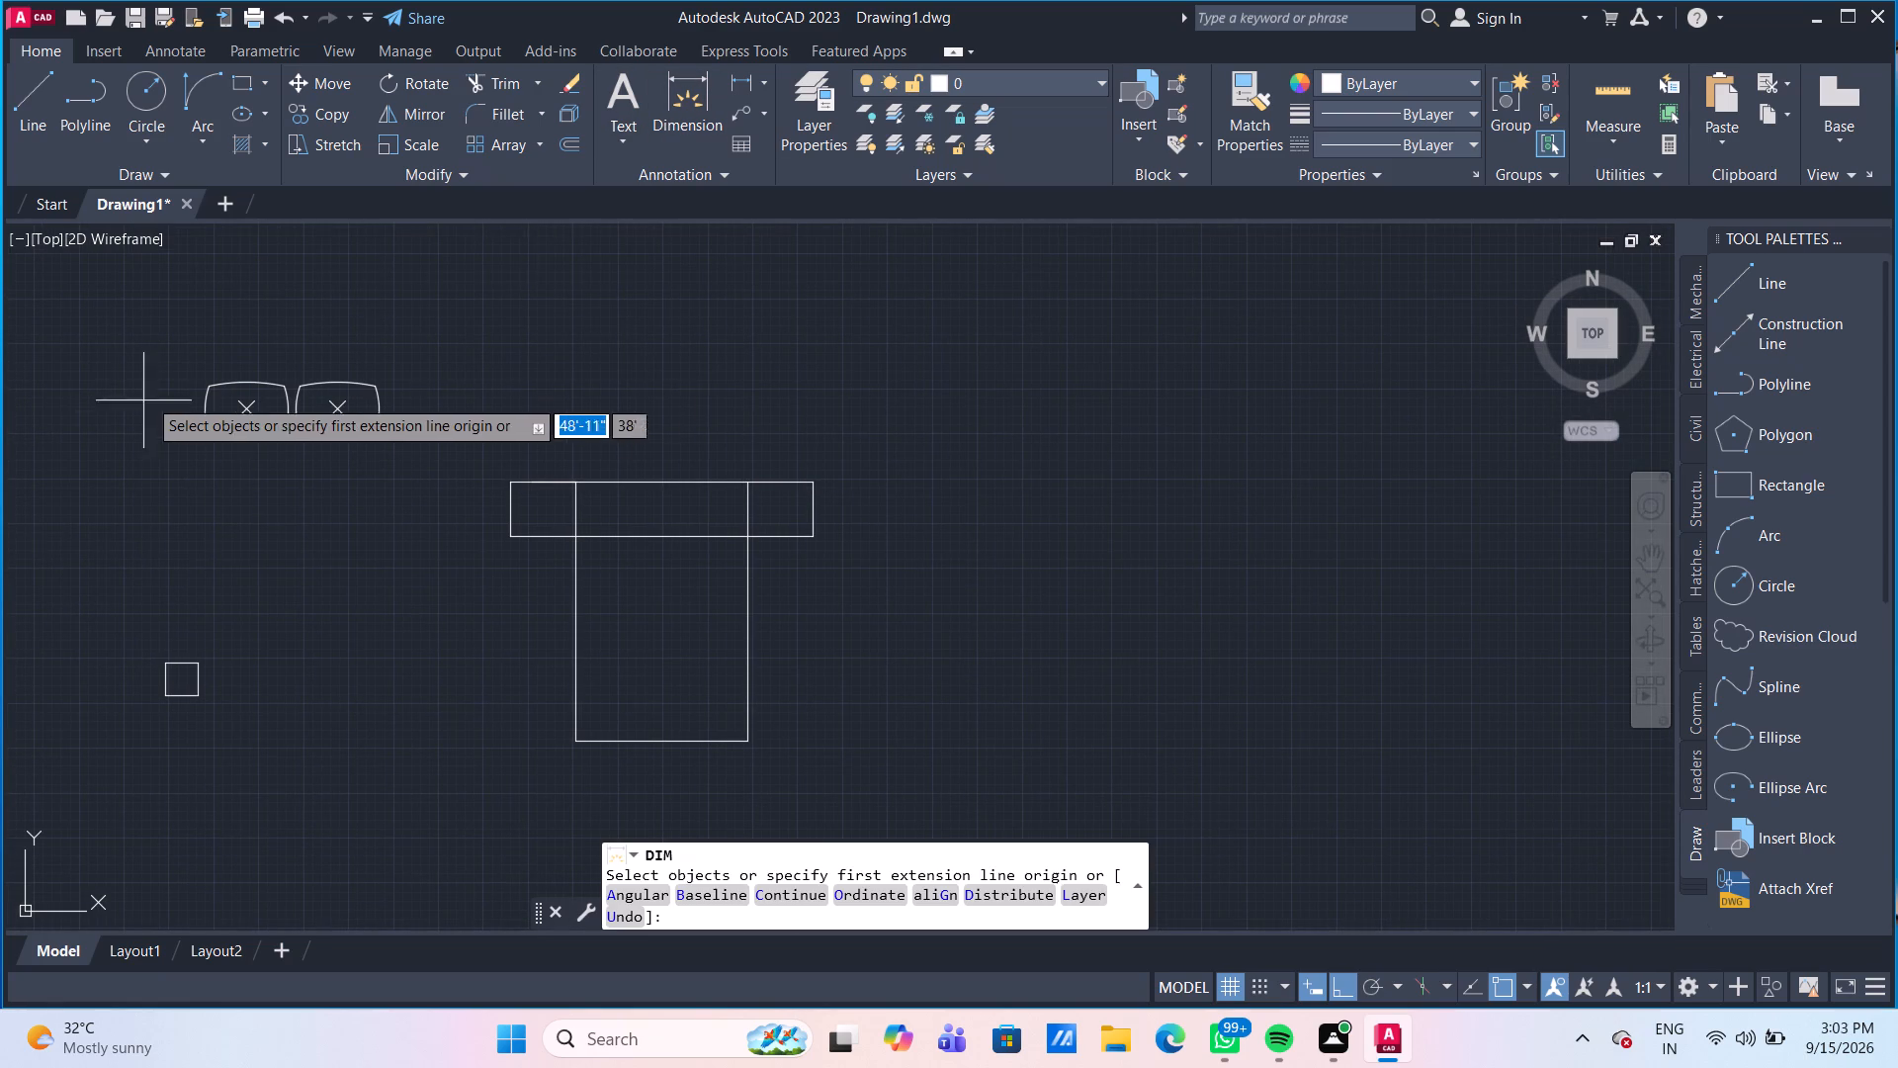
scroll(158, 393, up, 2)
click(271, 427)
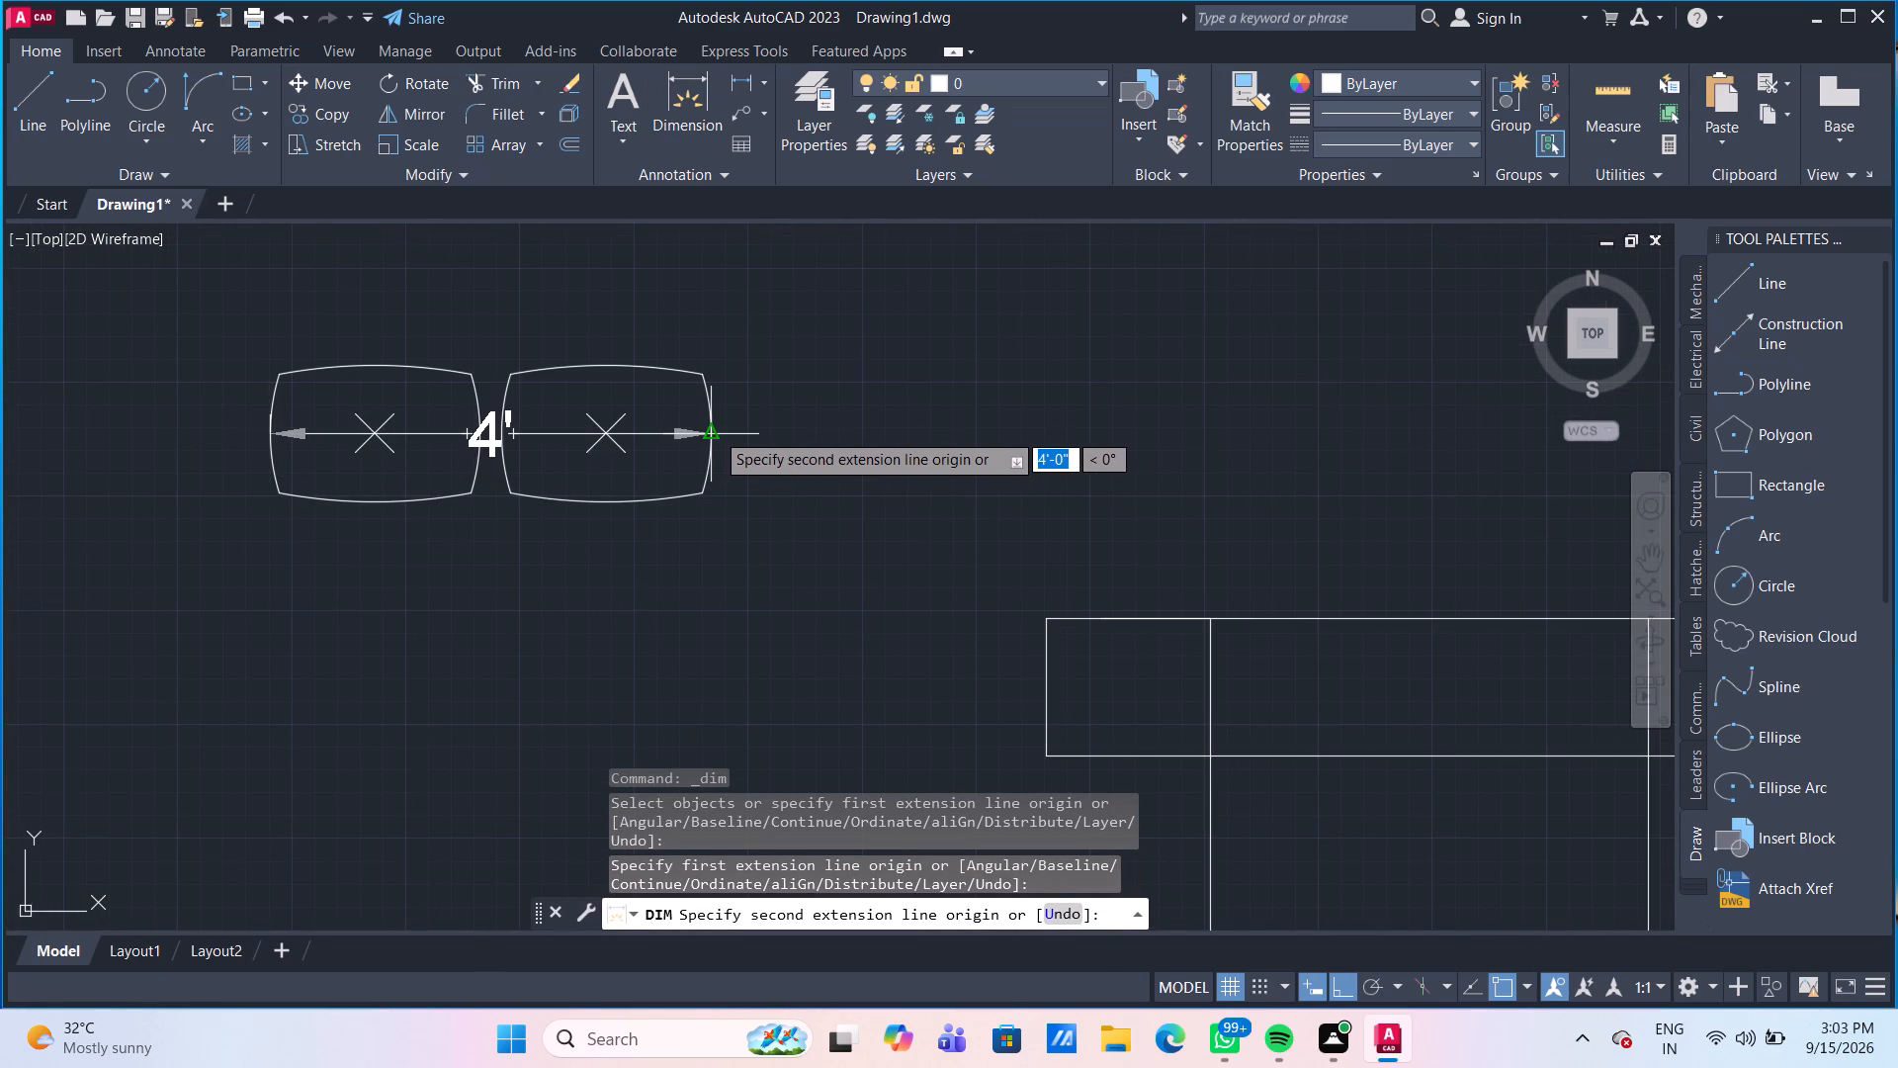
click(715, 431)
key(Escape)
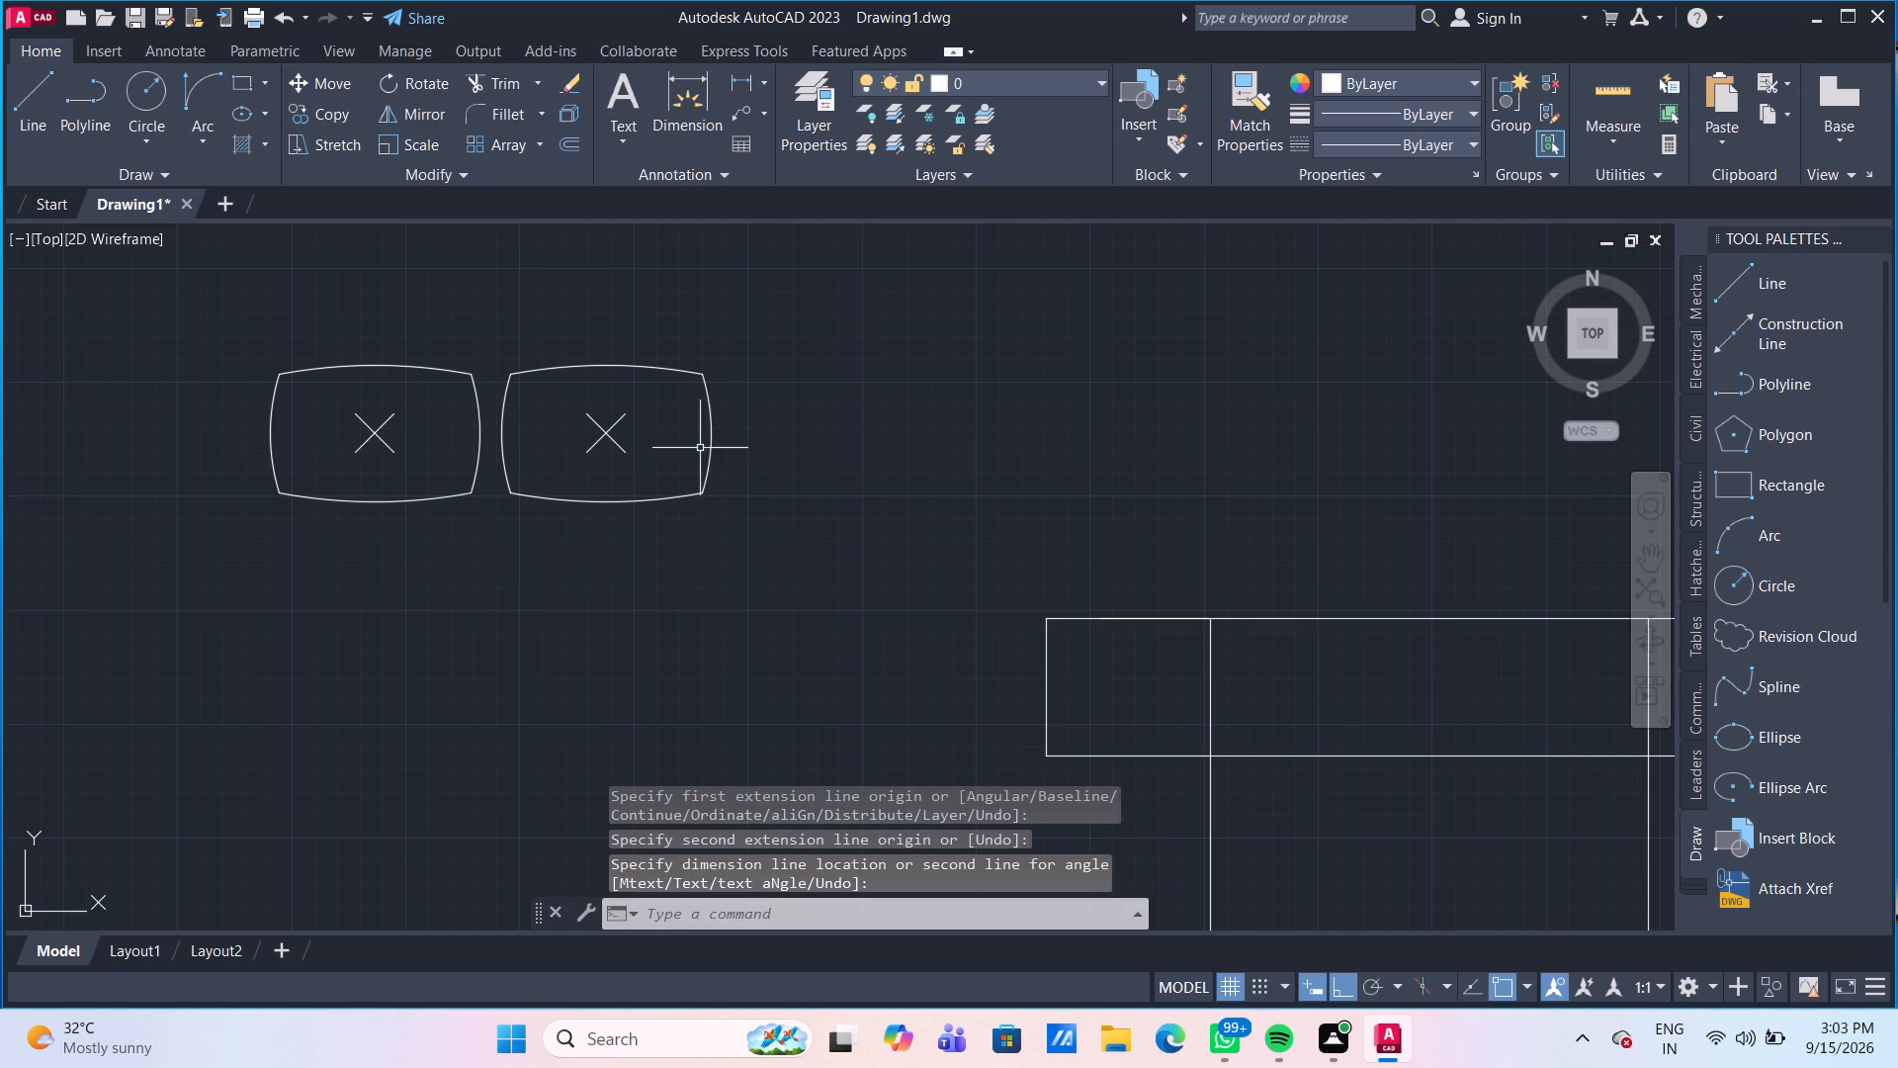
Measure the gap between the facing edges of the two curved-edge shapes with a temporary dimension.
scroll(495, 435, up, 1)
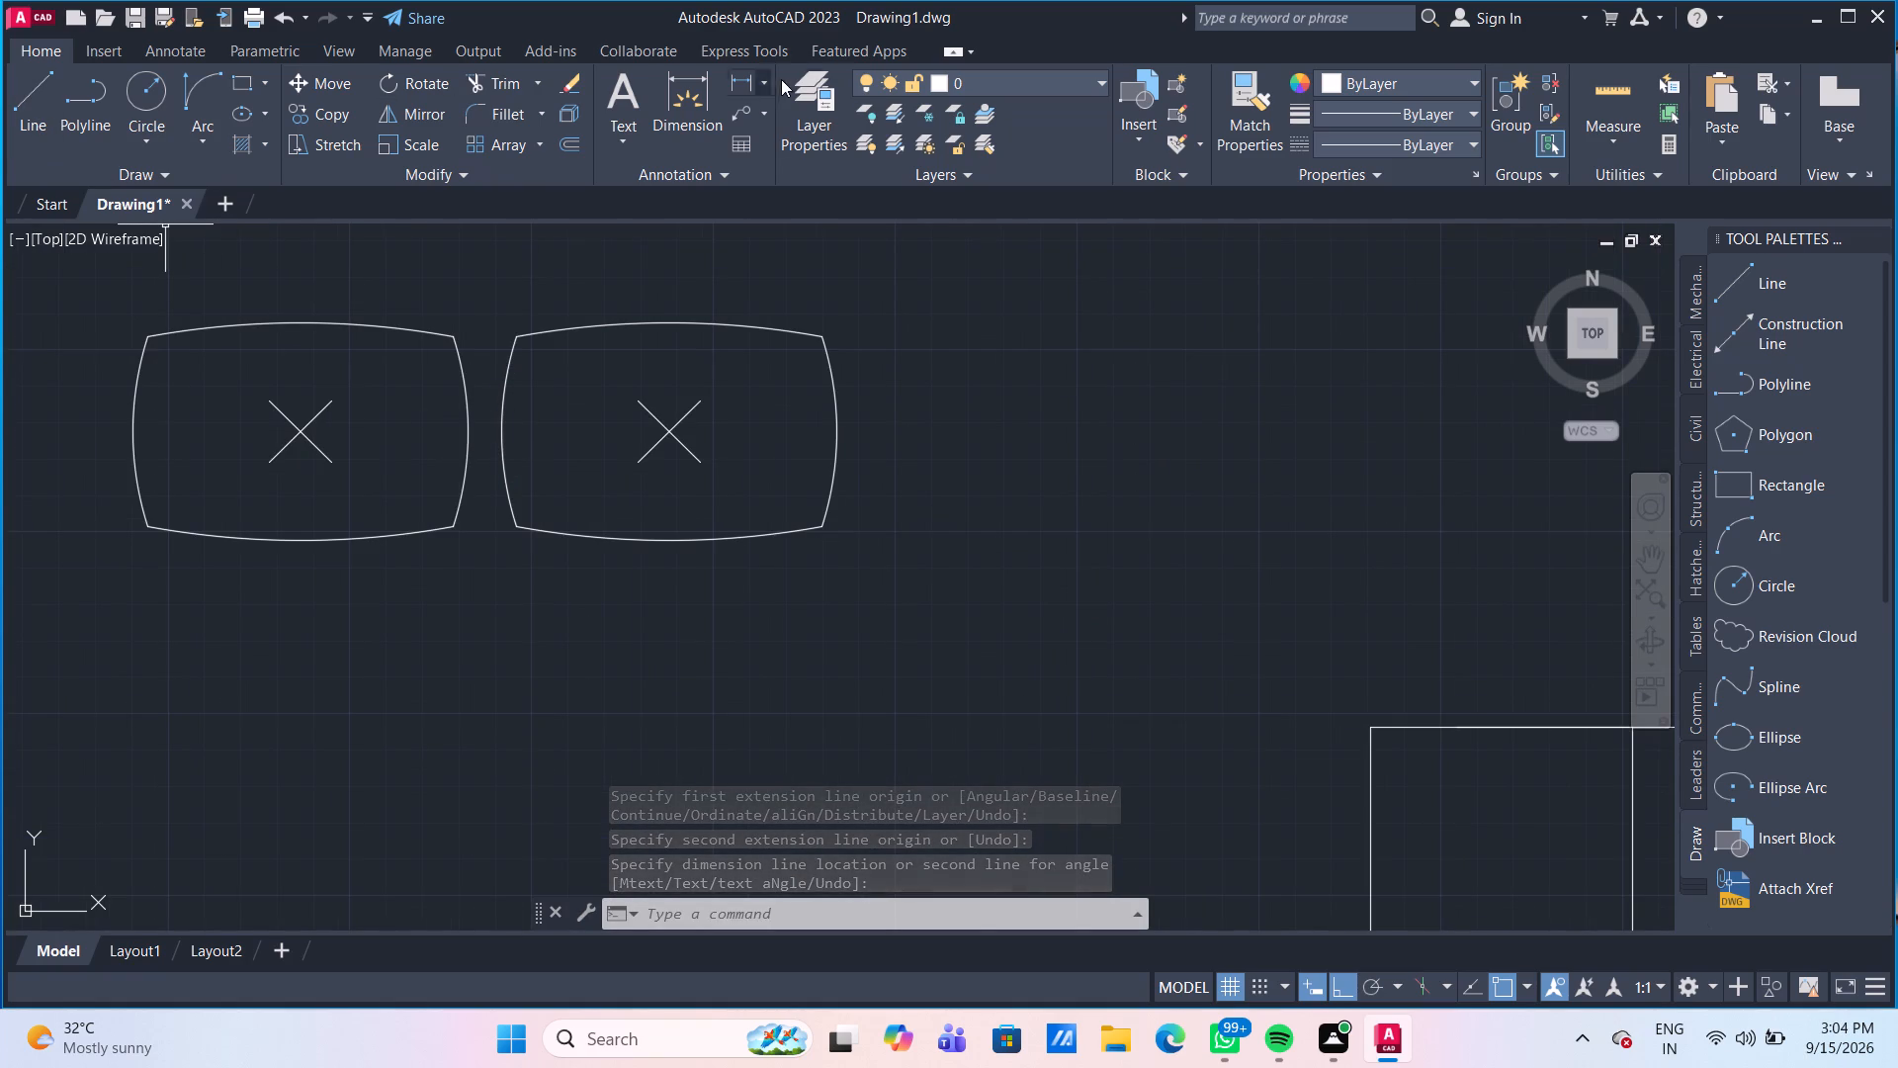
click(681, 103)
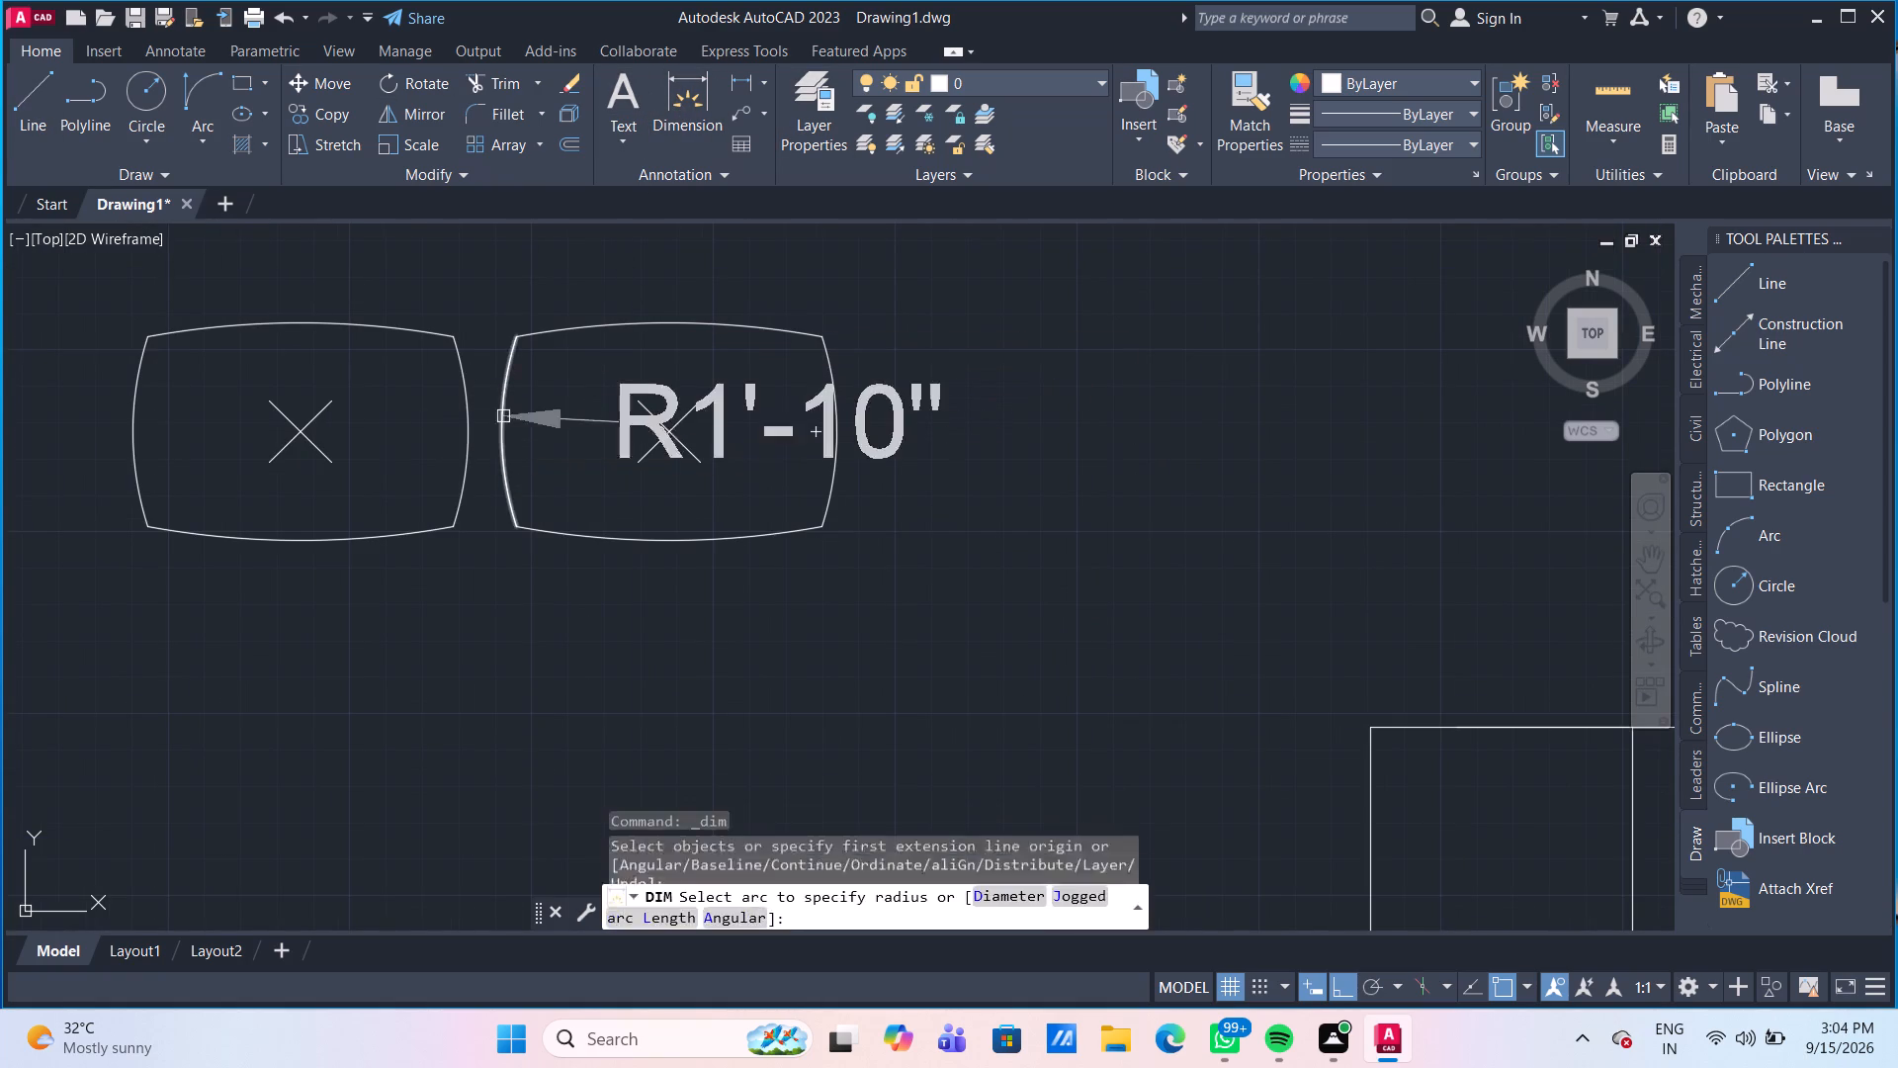
click(465, 432)
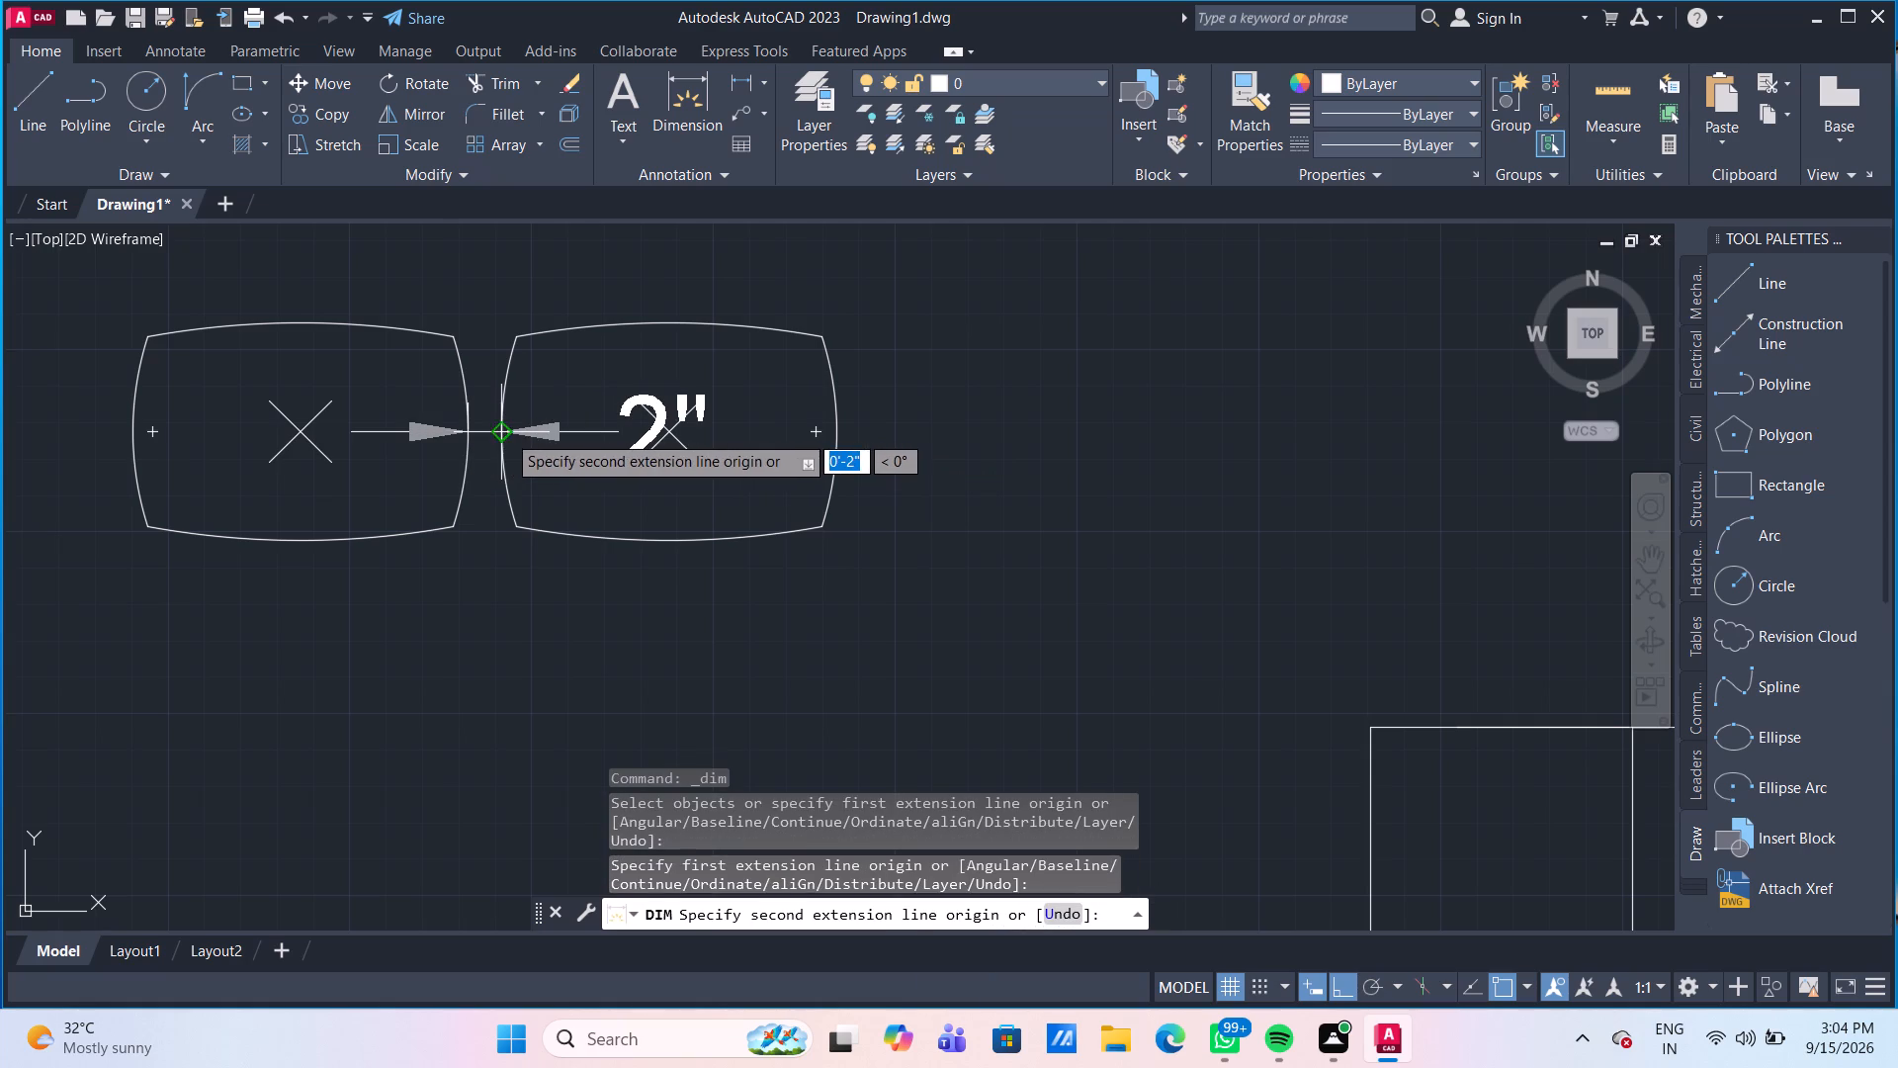
click(506, 433)
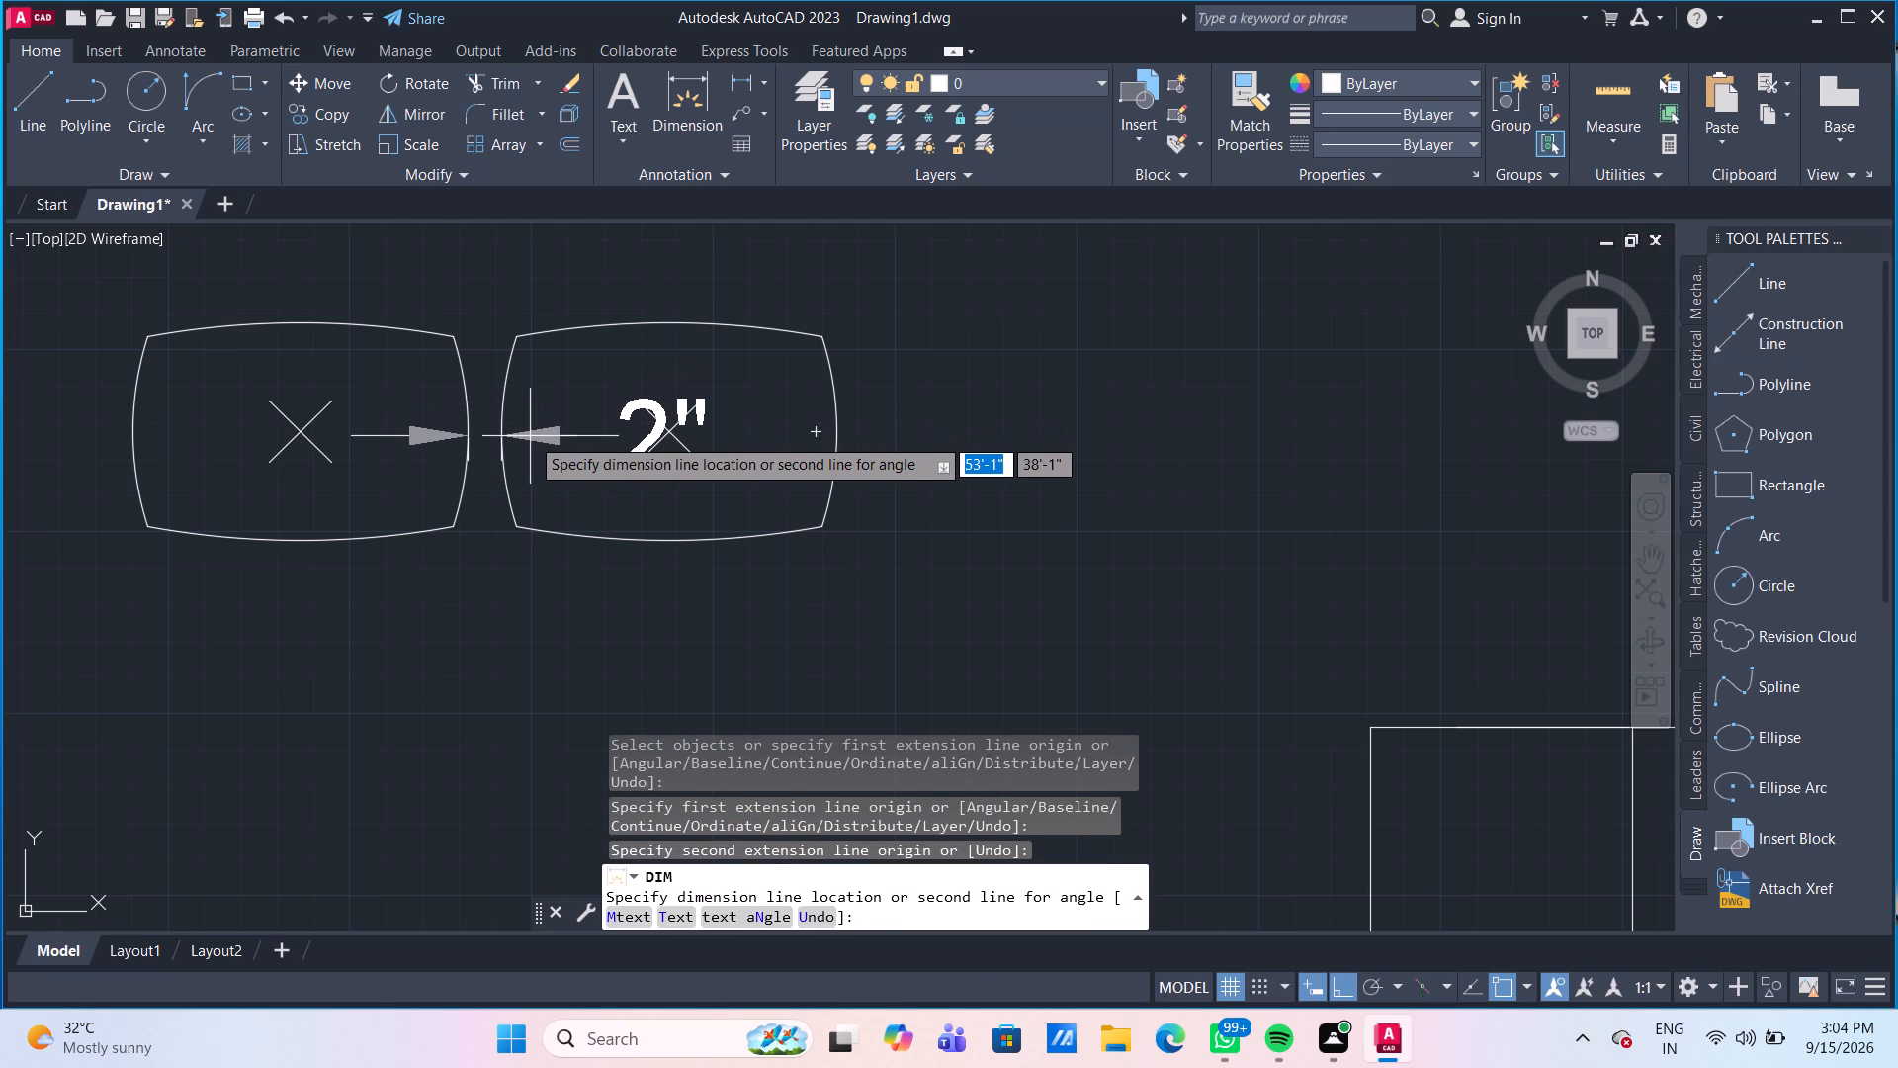
key(Escape)
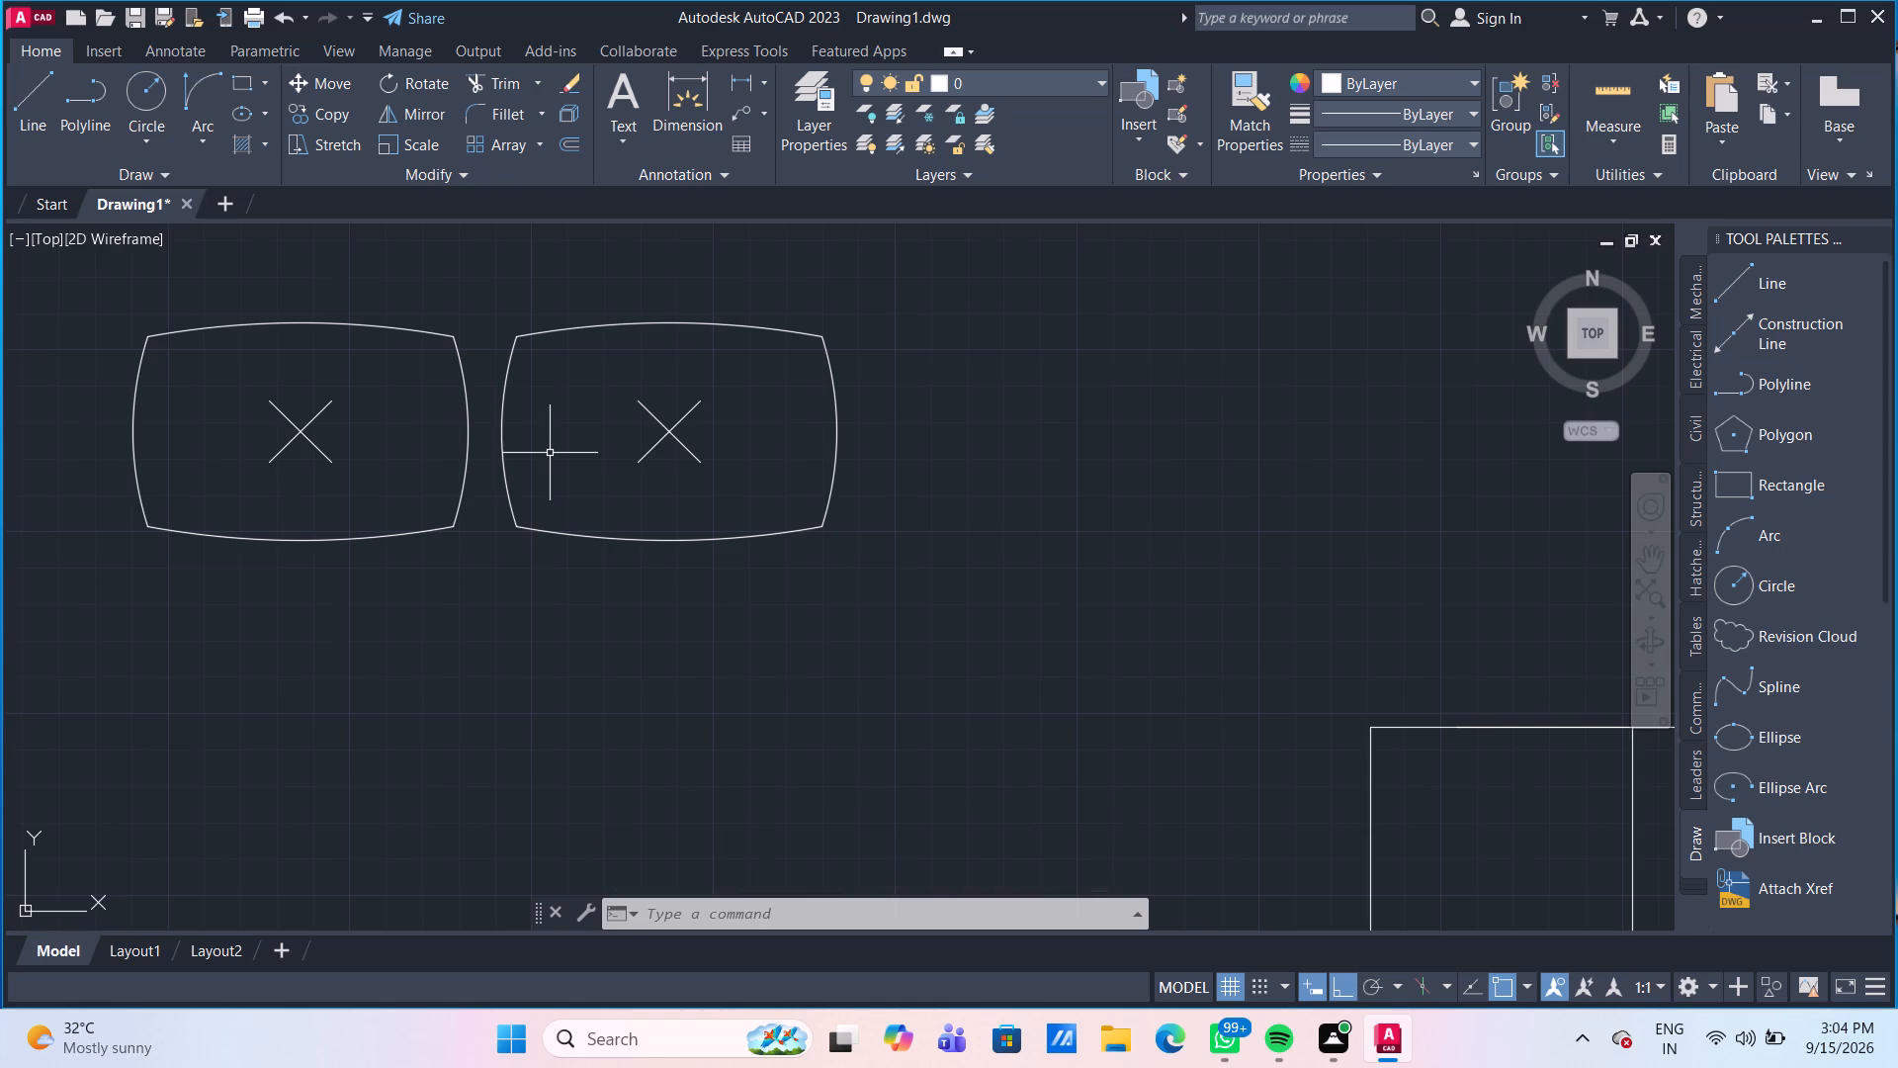
Move the copied curved-edge shape 1" horizontally toward the original.
drag(930, 582, 920, 576)
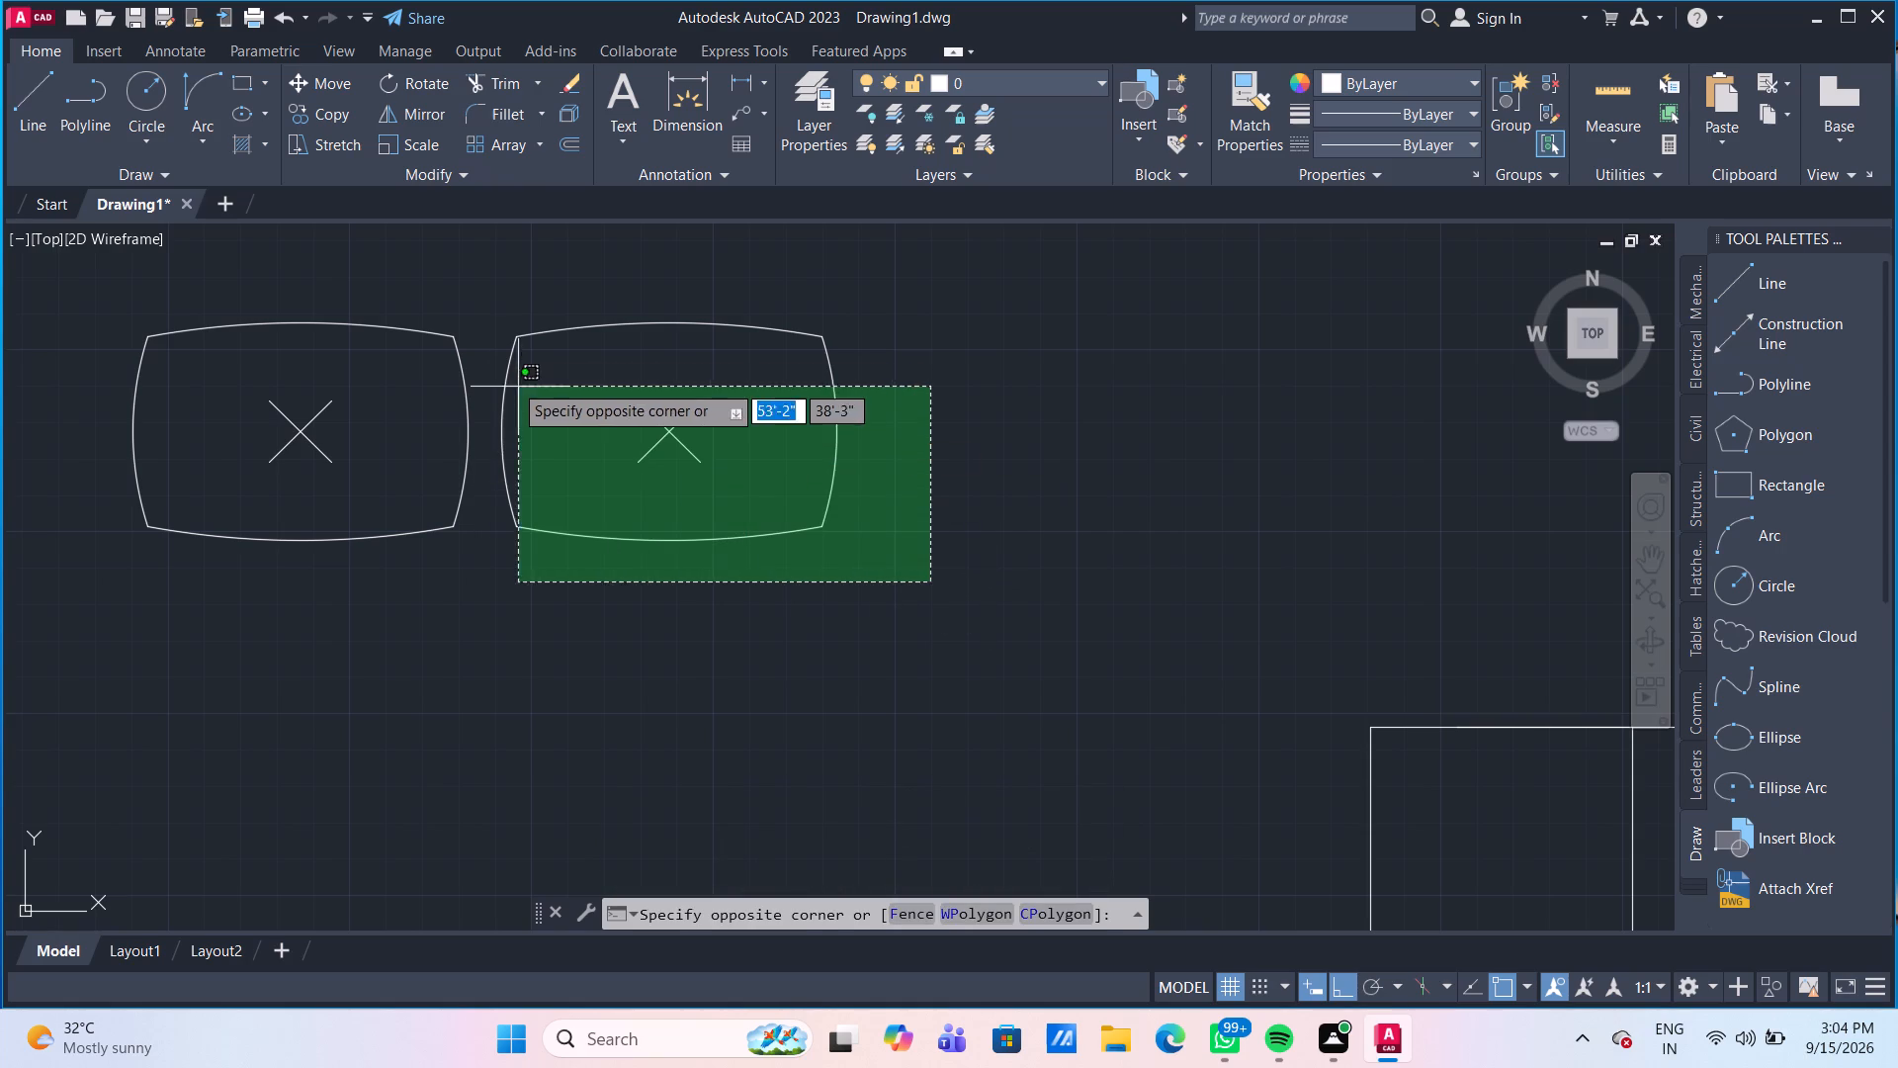
click(490, 320)
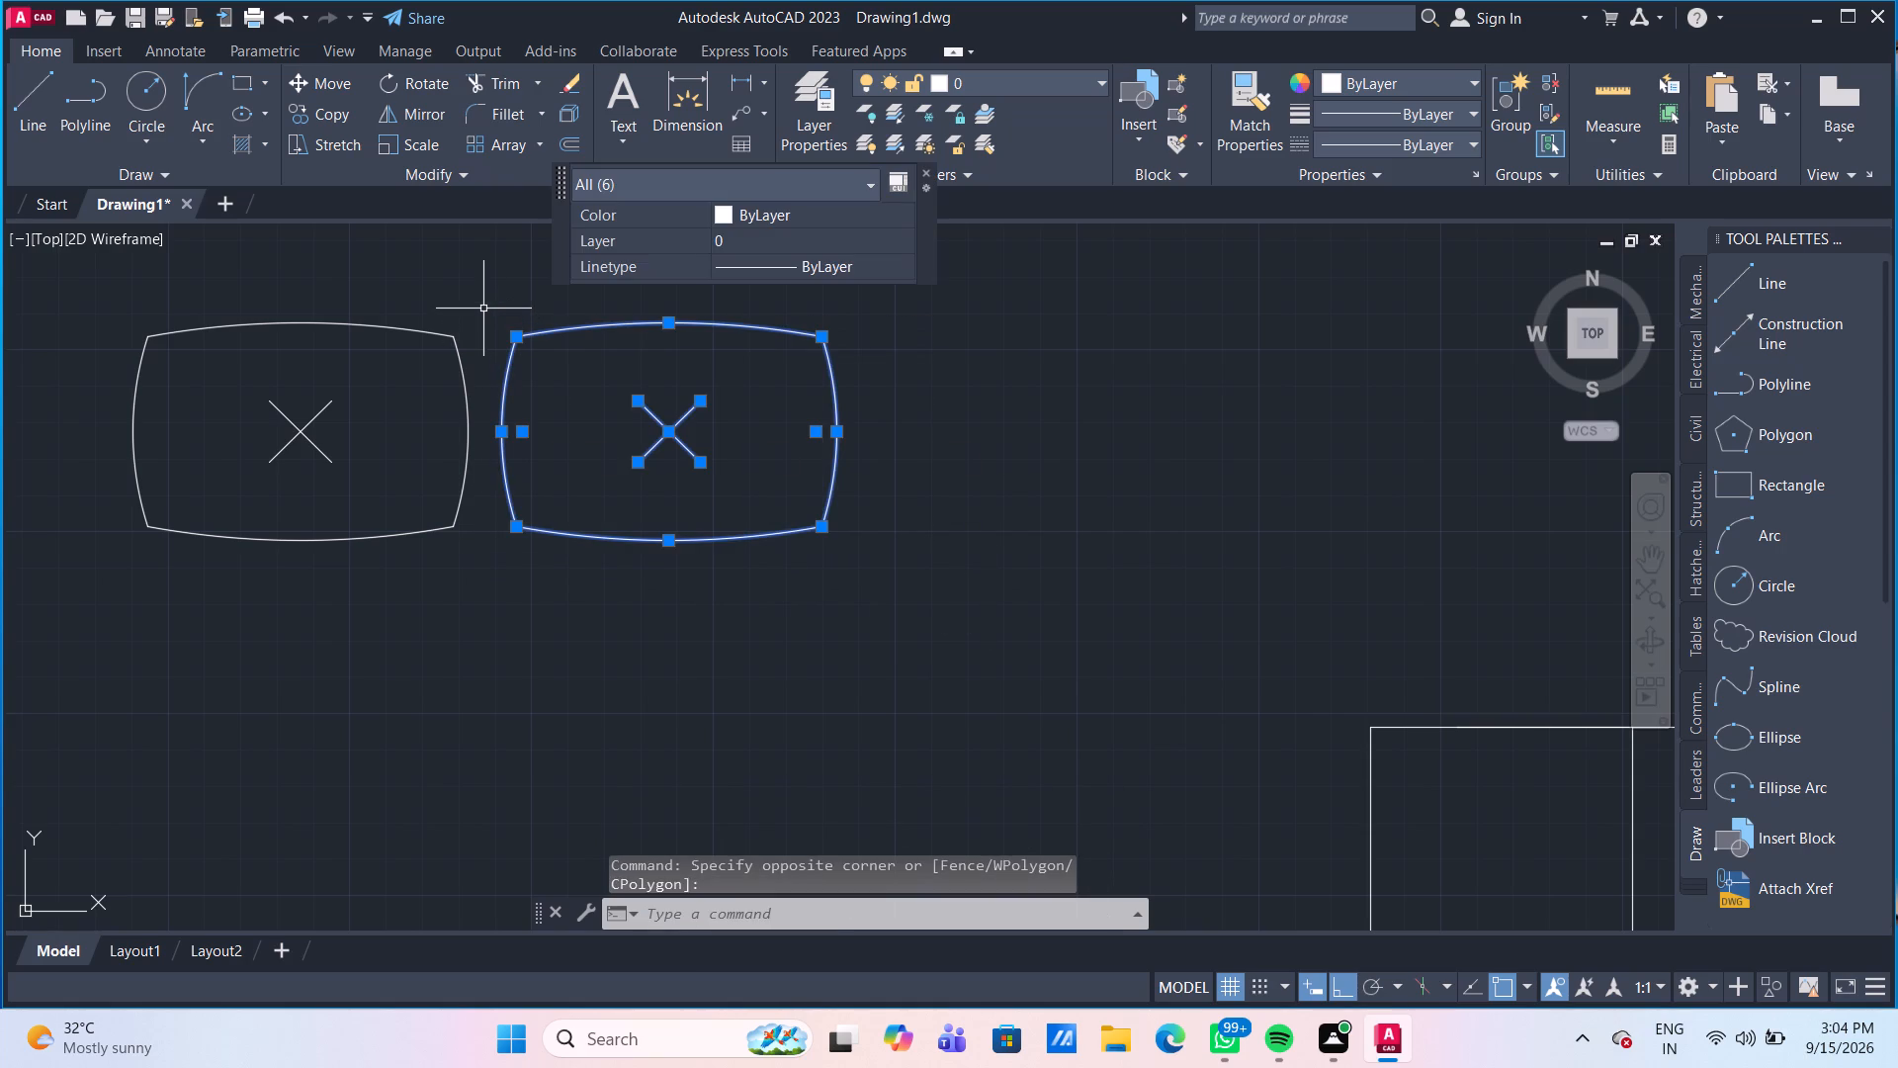
key(m)
key(Return)
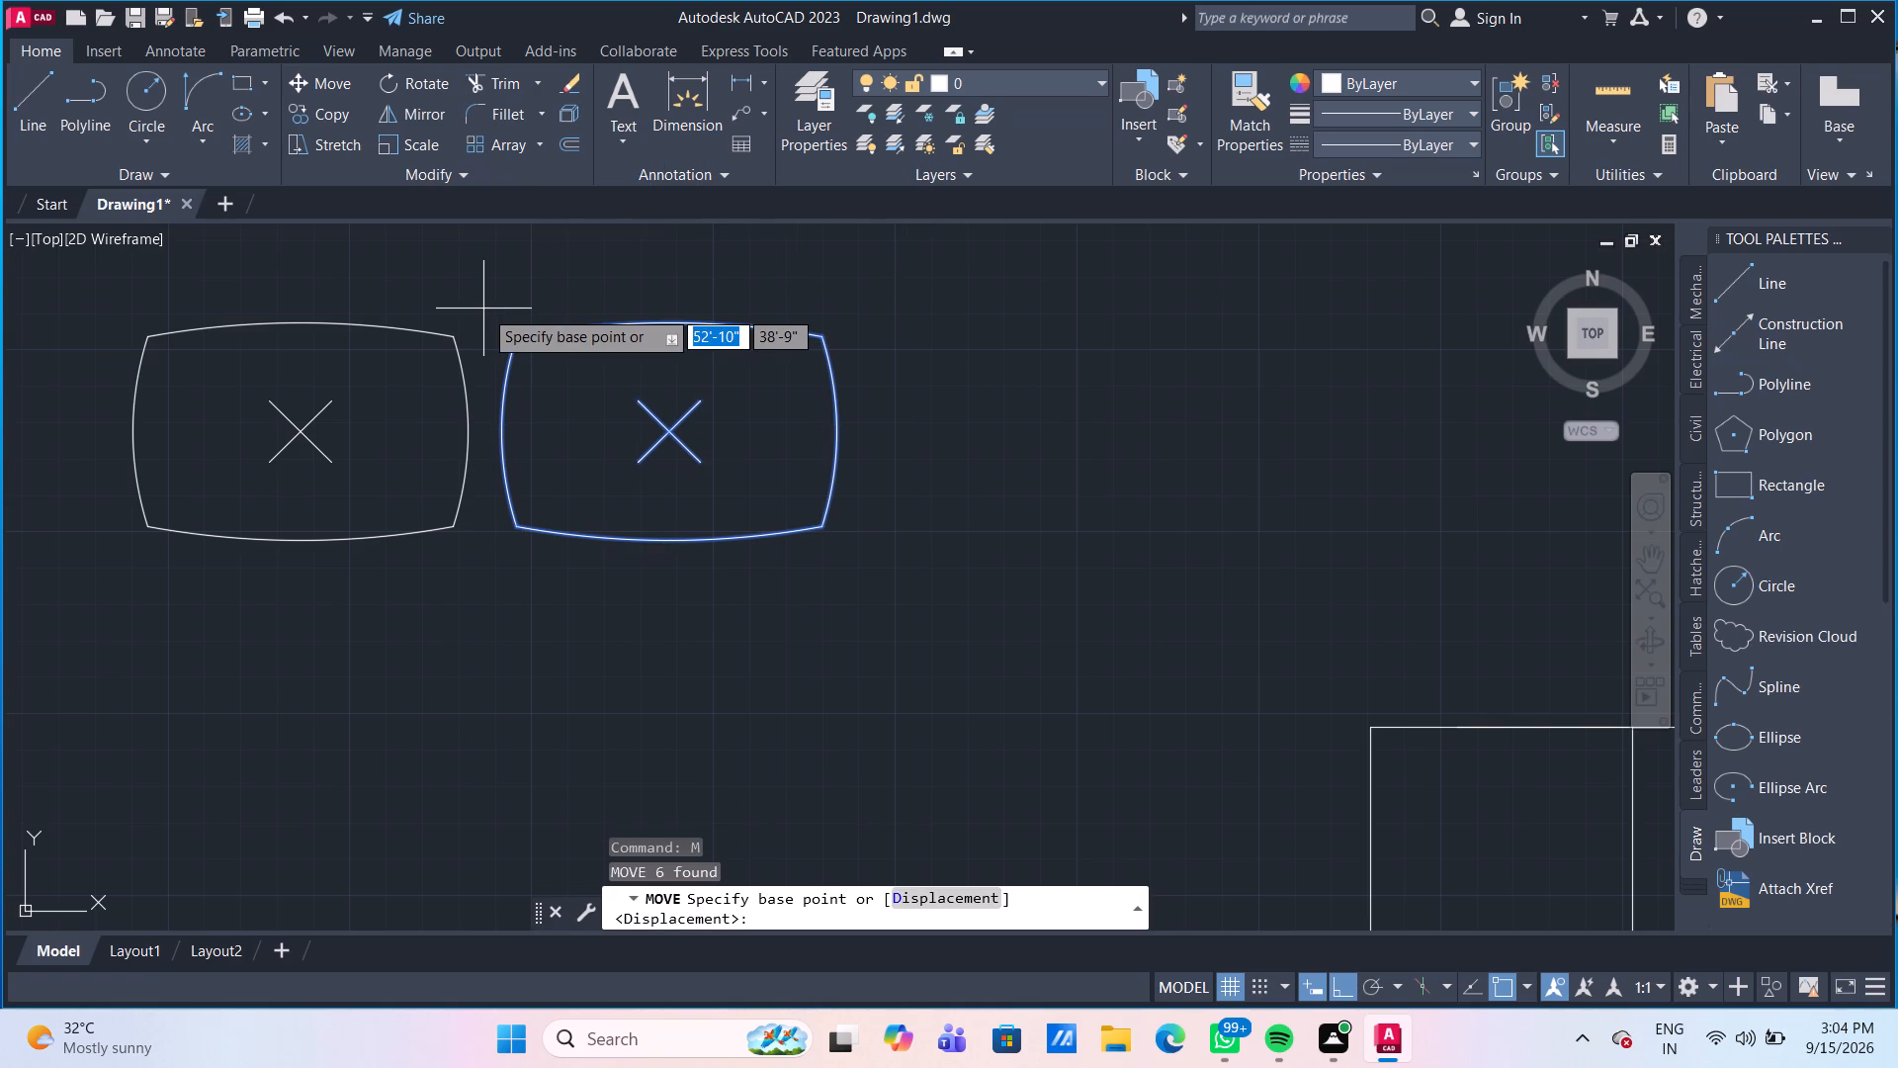
click(500, 439)
scroll(500, 439, up, 2)
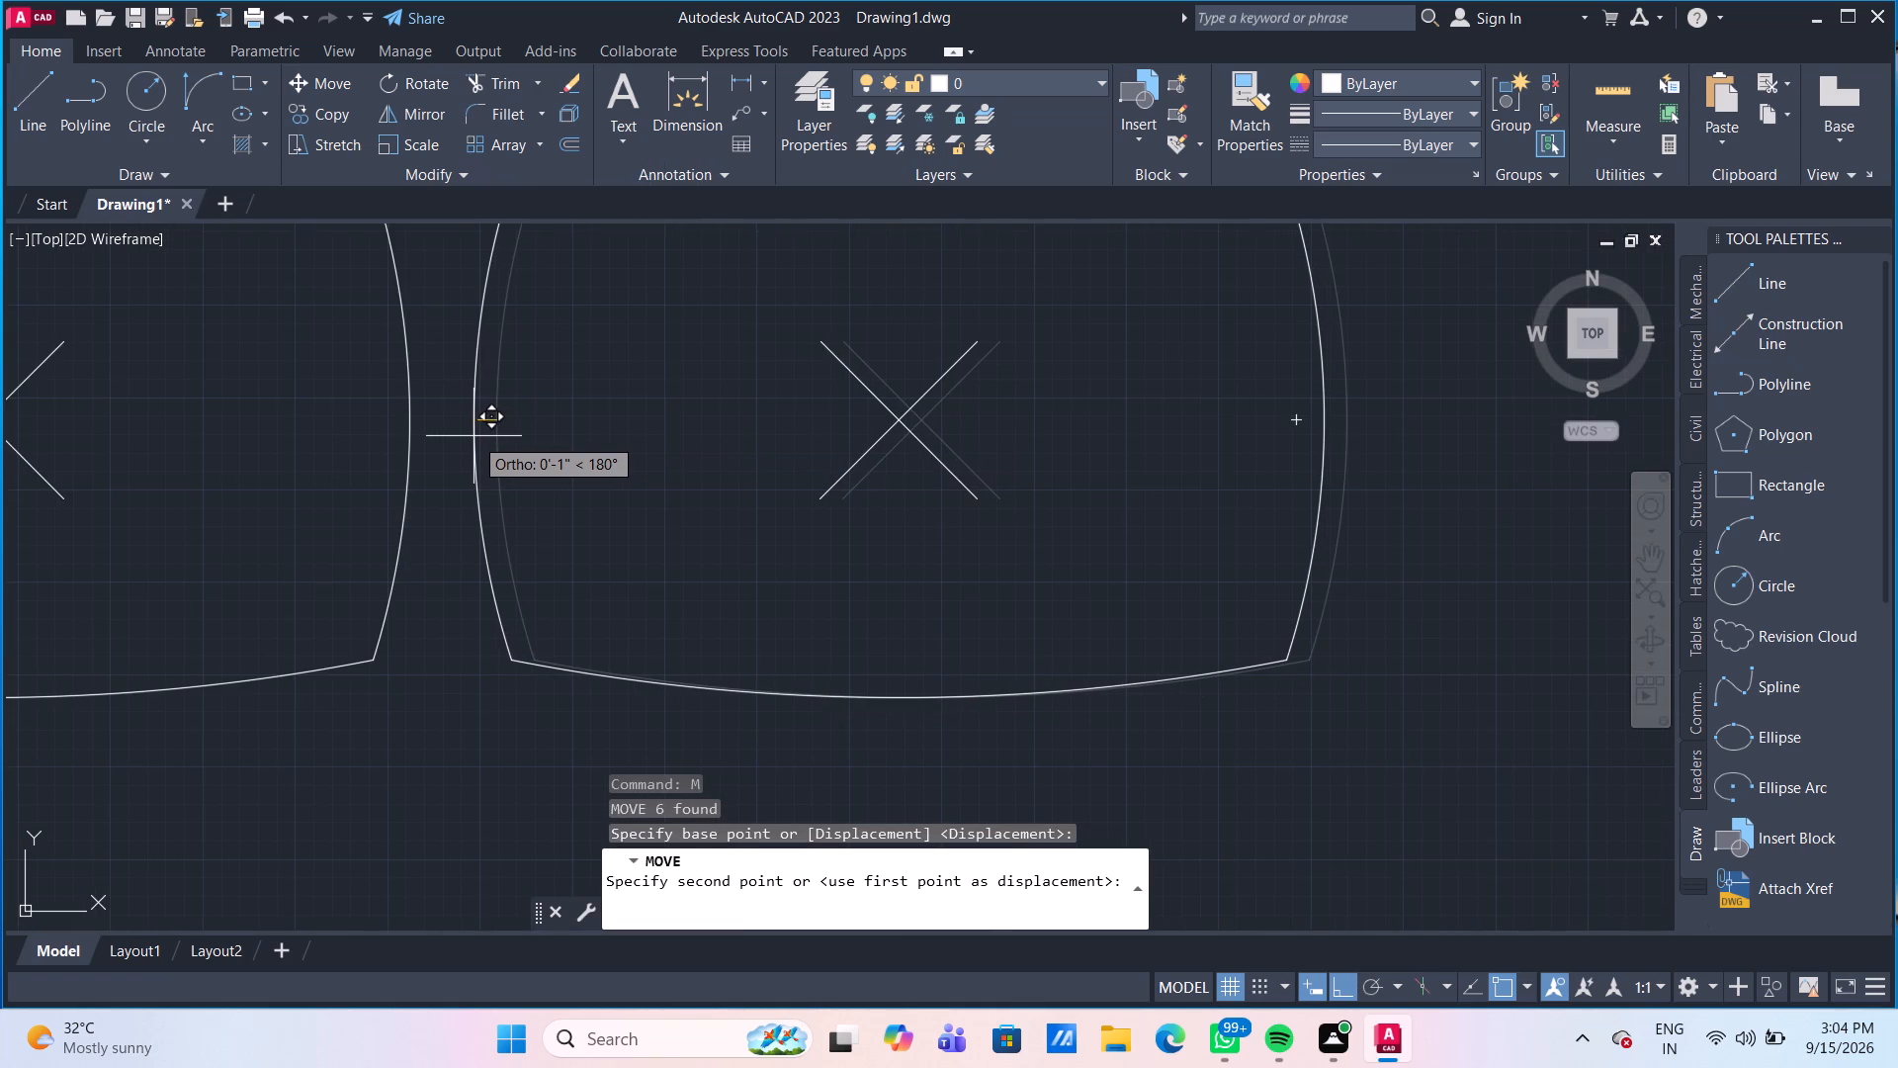
text(1")
key(Return)
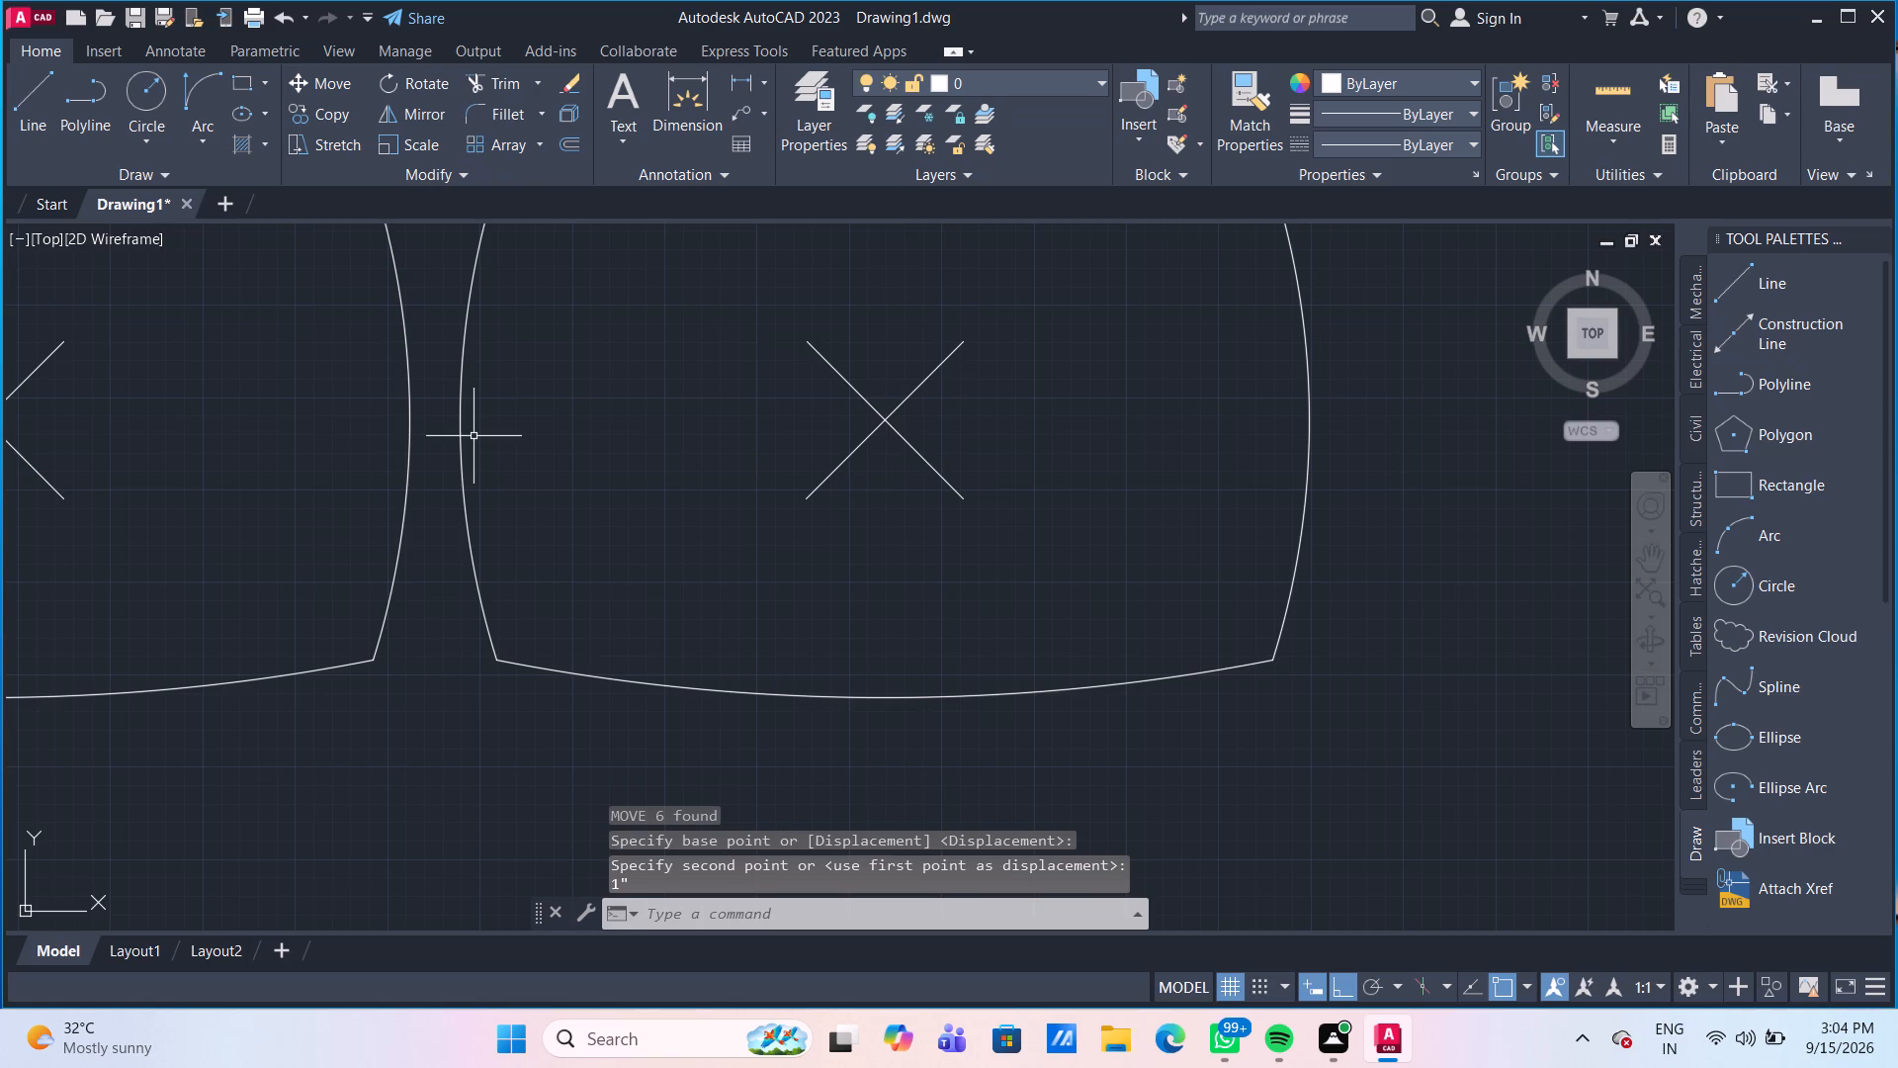
Group the two curved-edge shapes and their crosses into one object.
scroll(529, 481, down, 1)
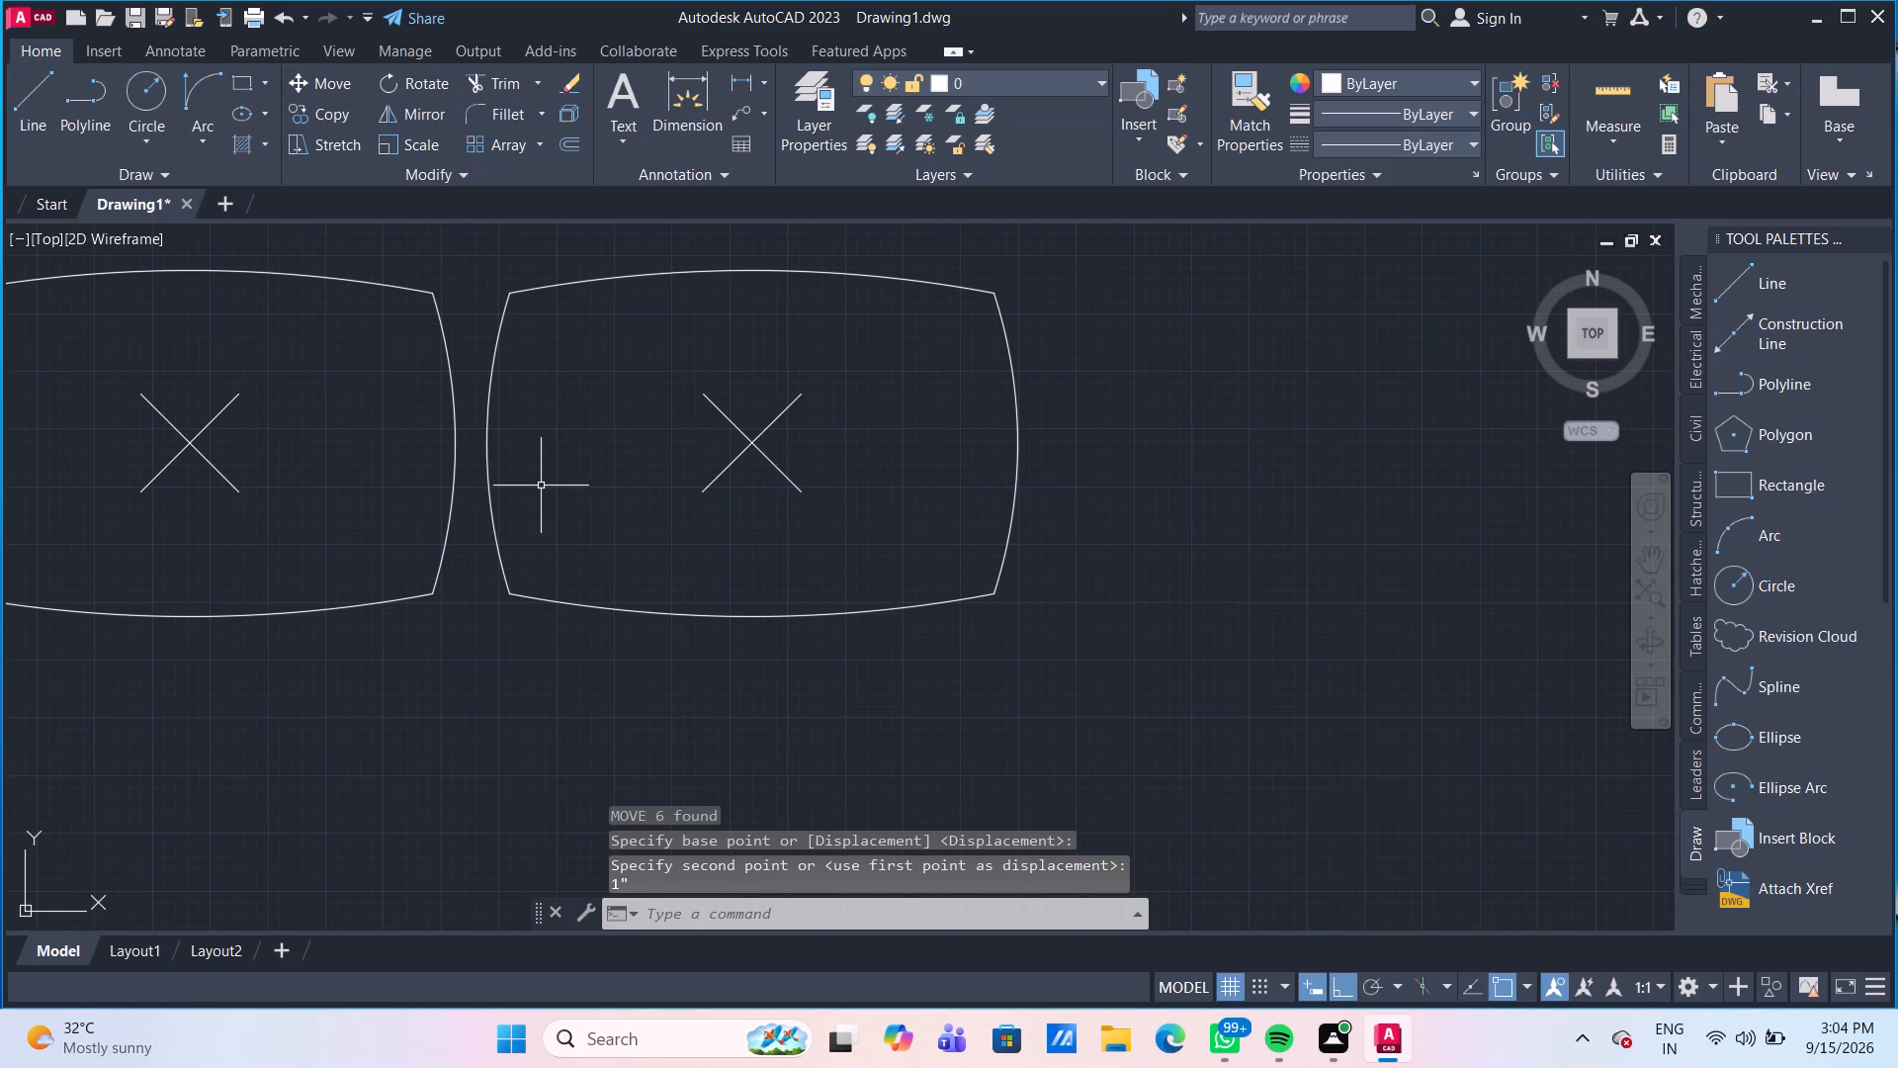
scroll(643, 483, down, 3)
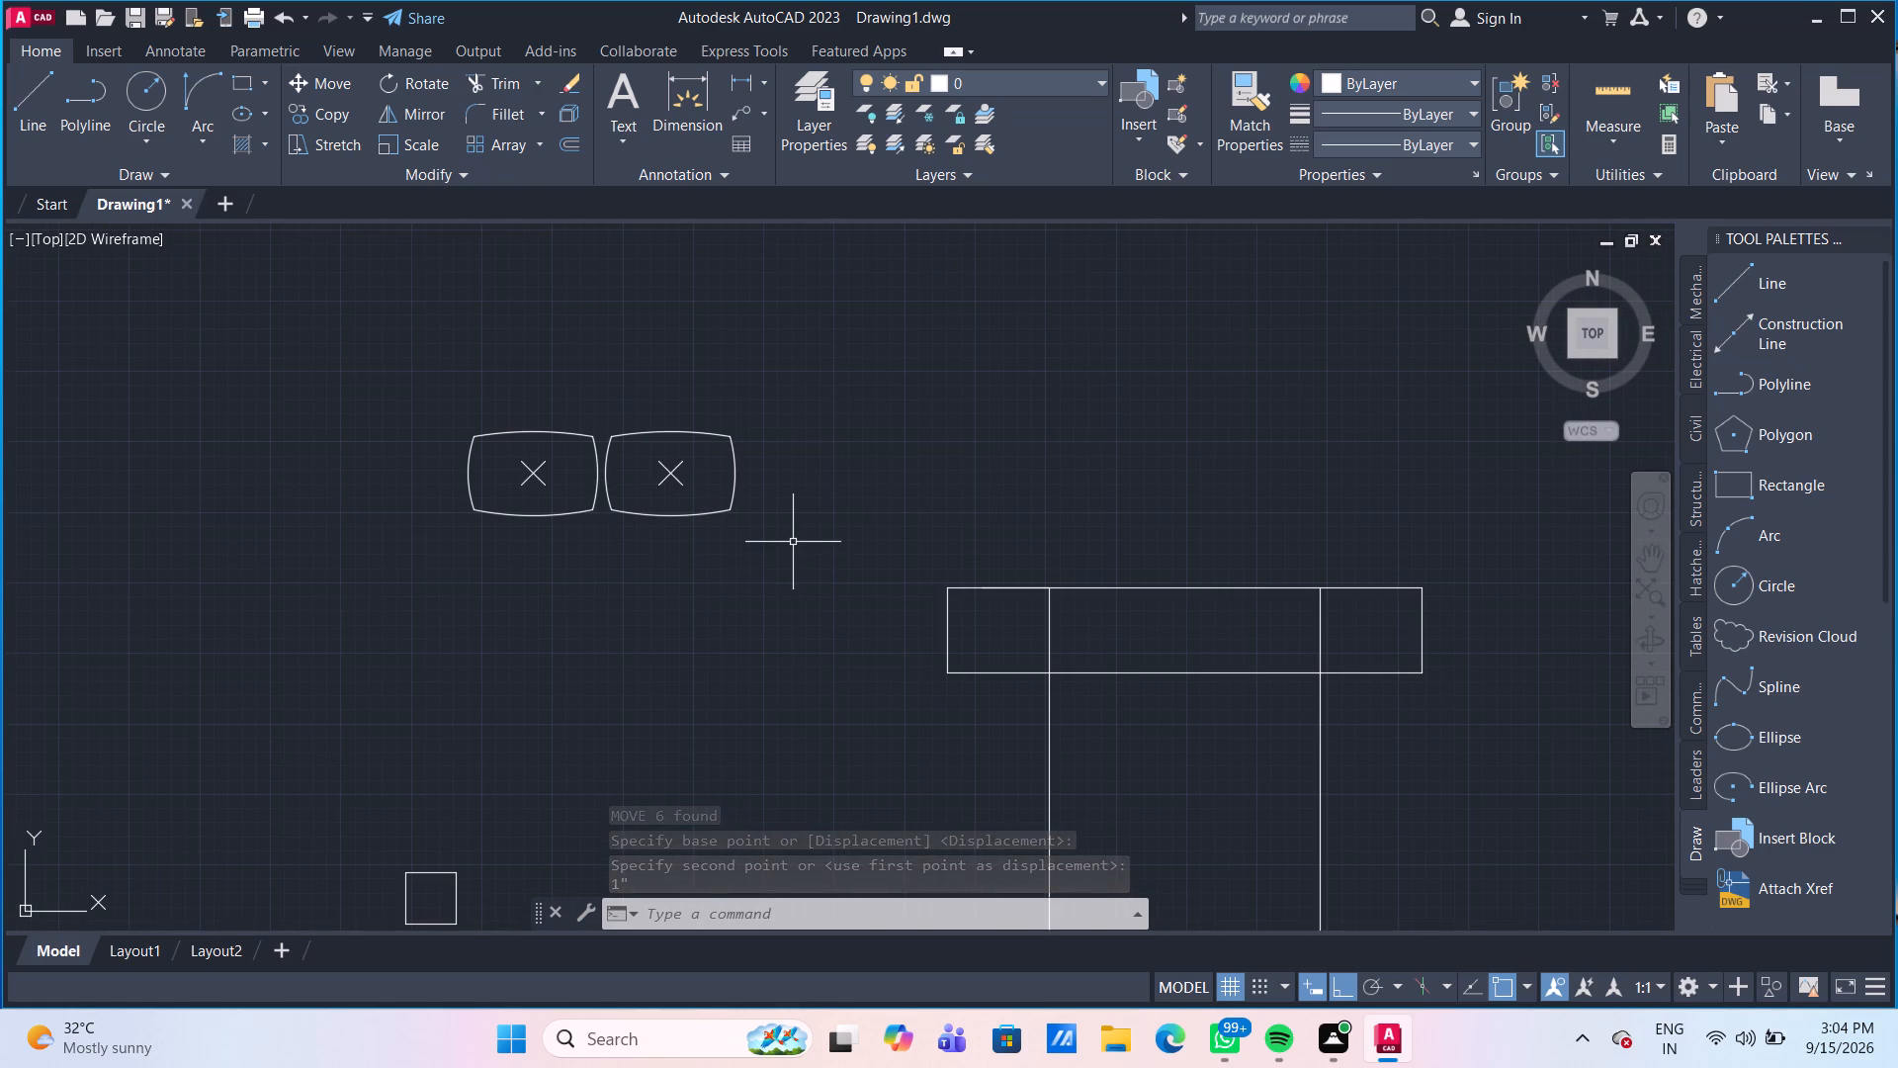
drag(789, 540, 778, 535)
click(453, 404)
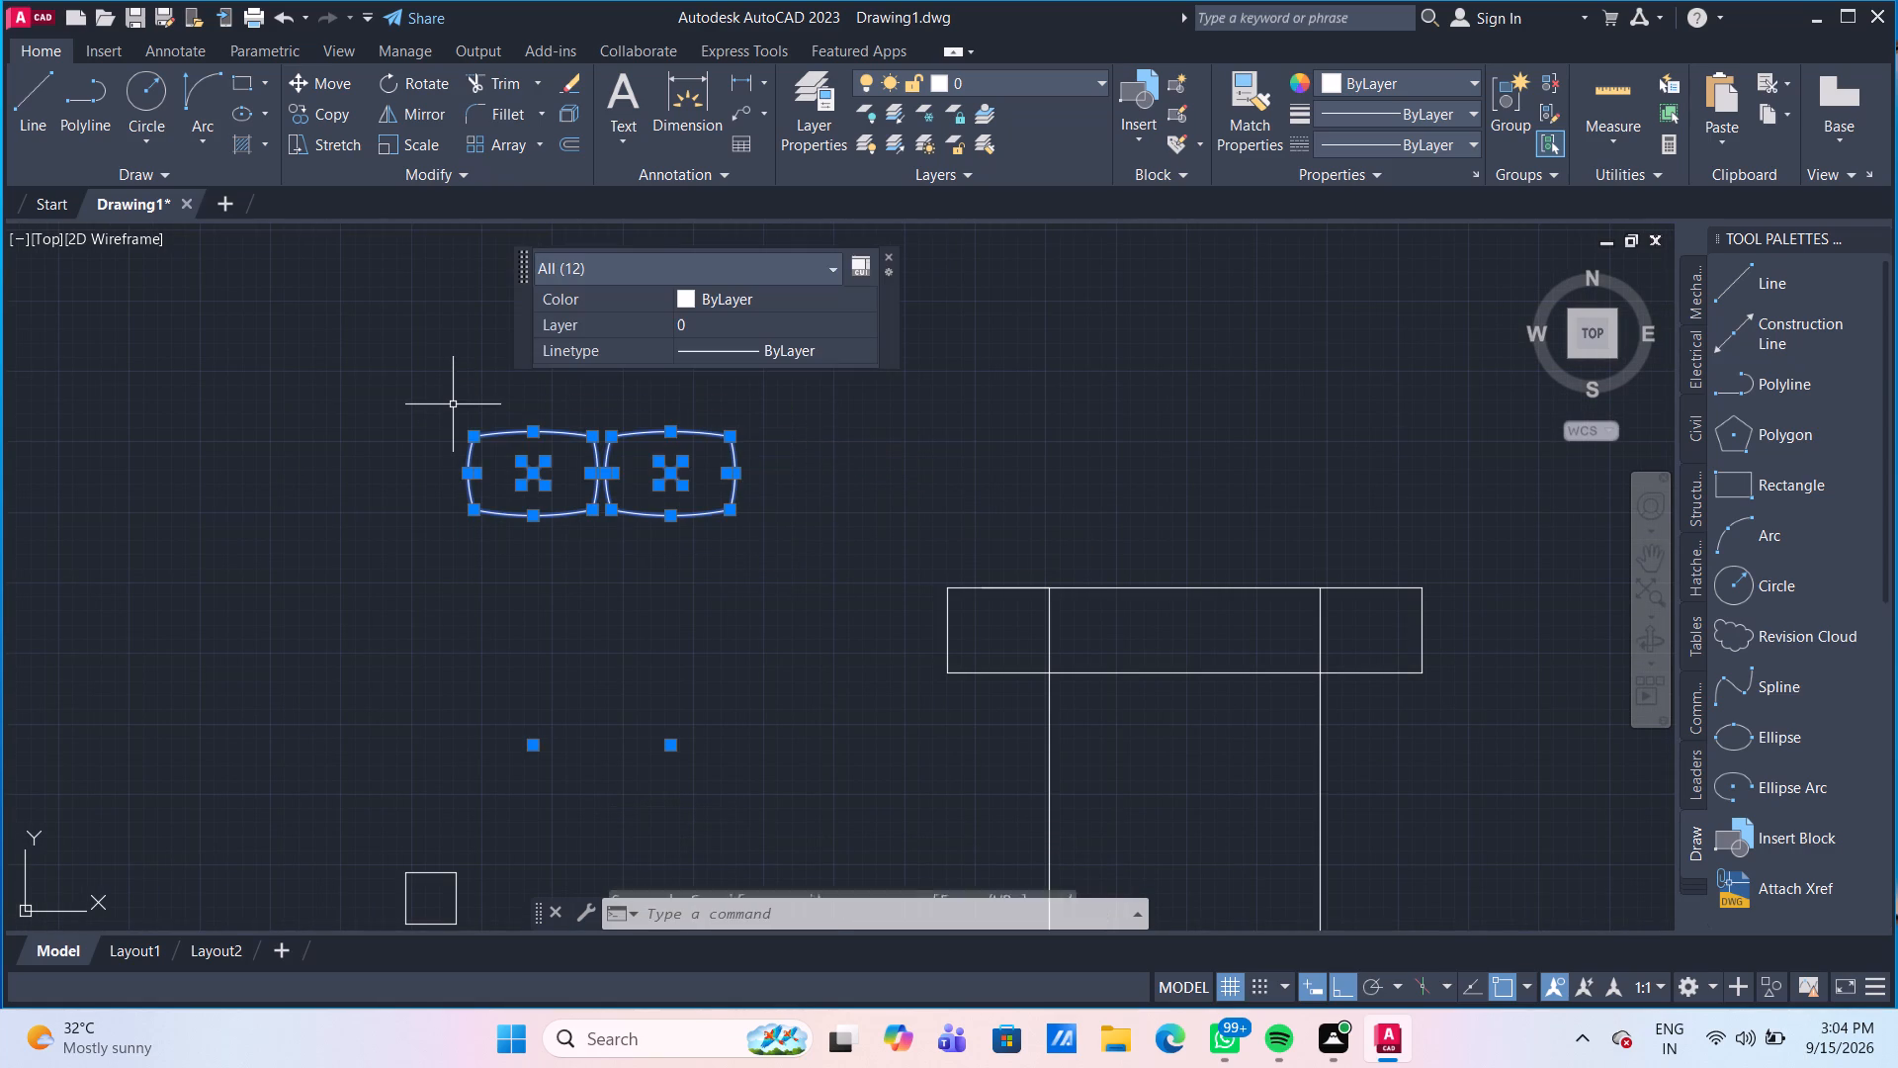
key(g)
key(Return)
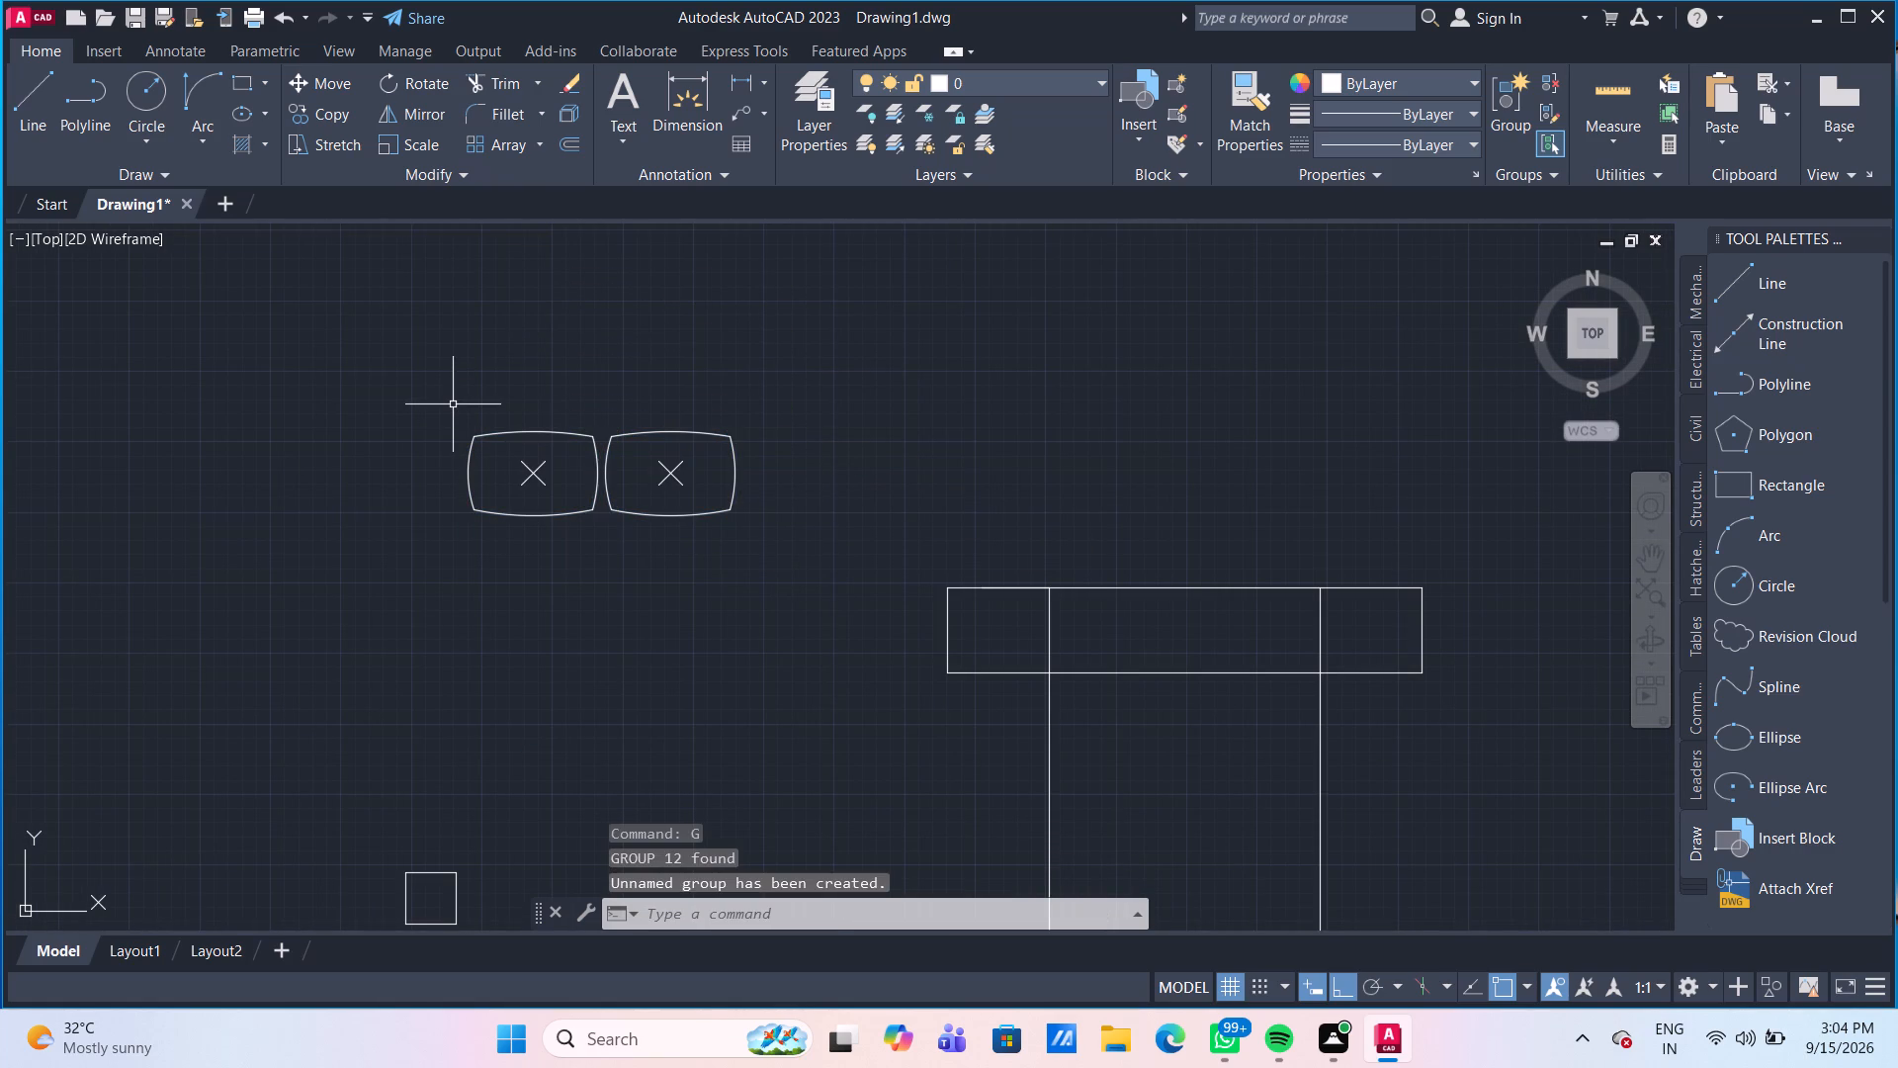
Move the grouped pair, by the right-hand shape's inner edge midpoint, onto the wide upper rectangle of the furniture outline with Ortho off.
click(599, 473)
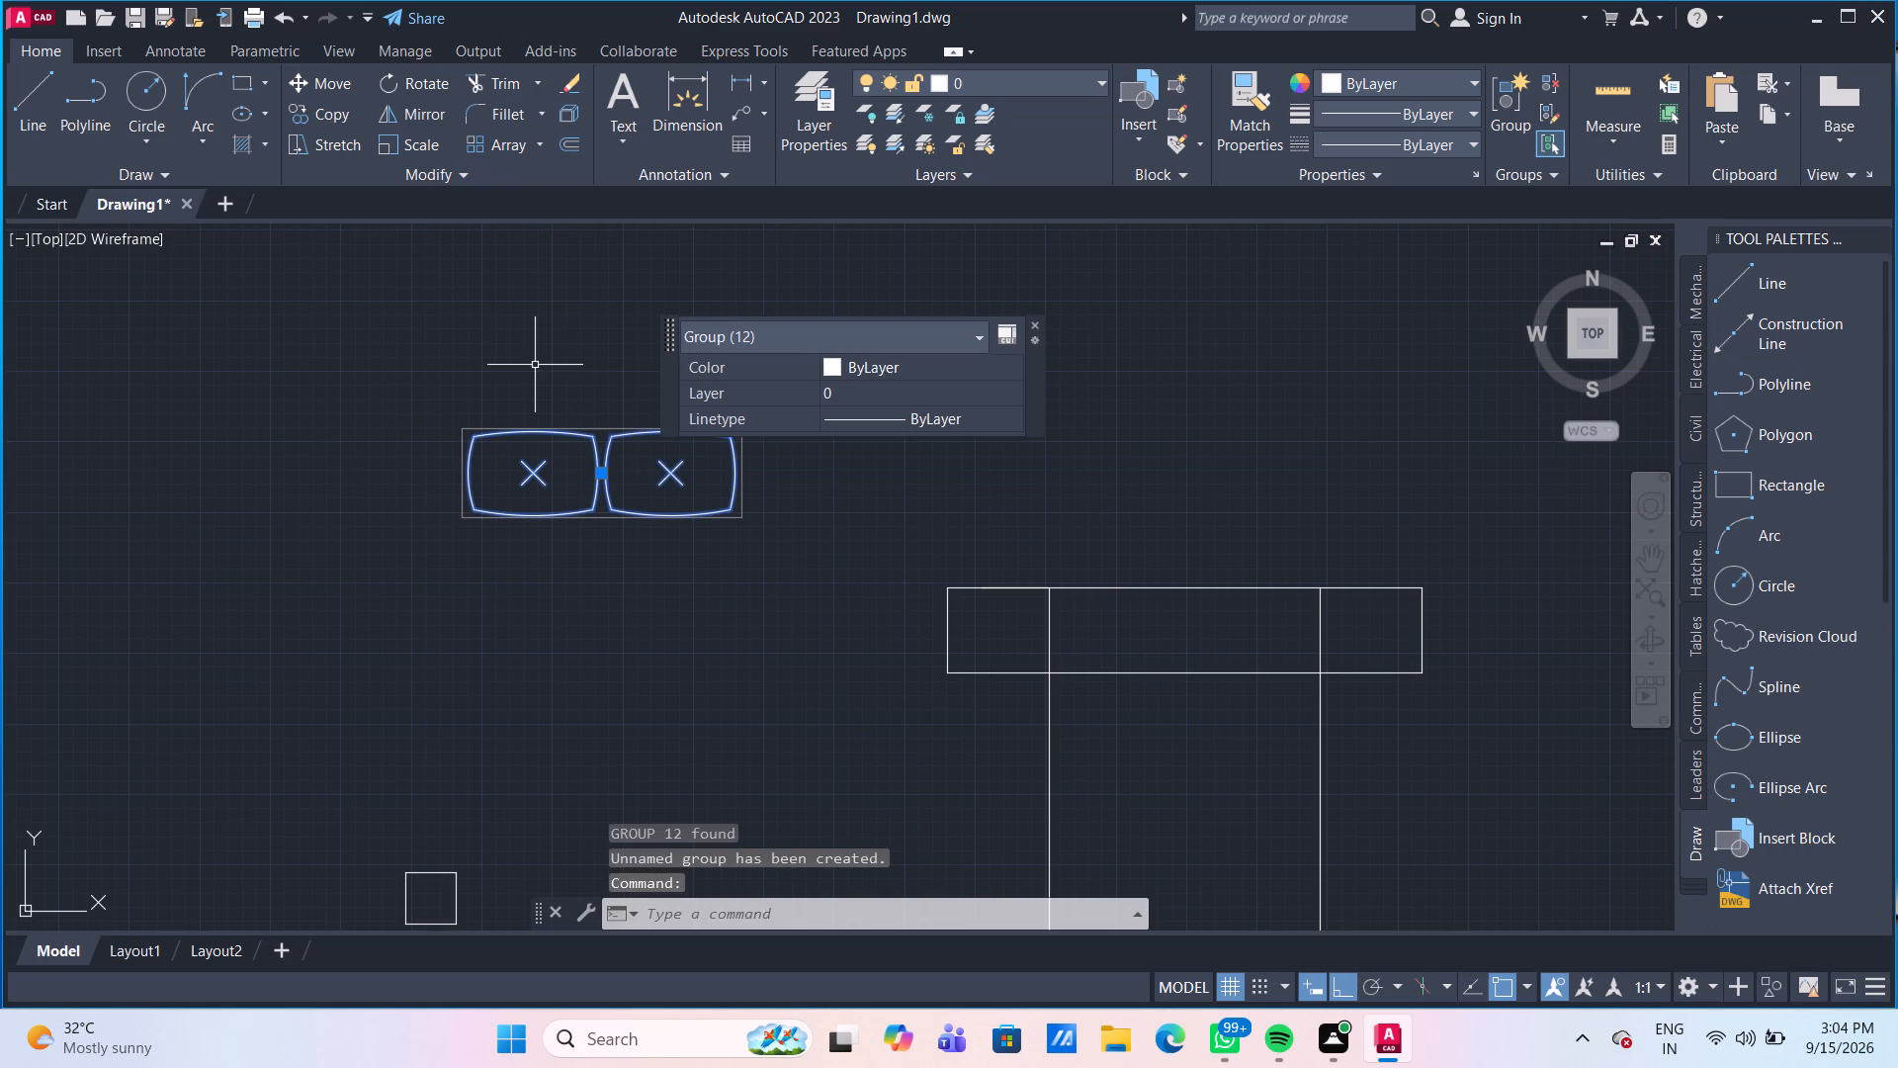
key(m)
key(Return)
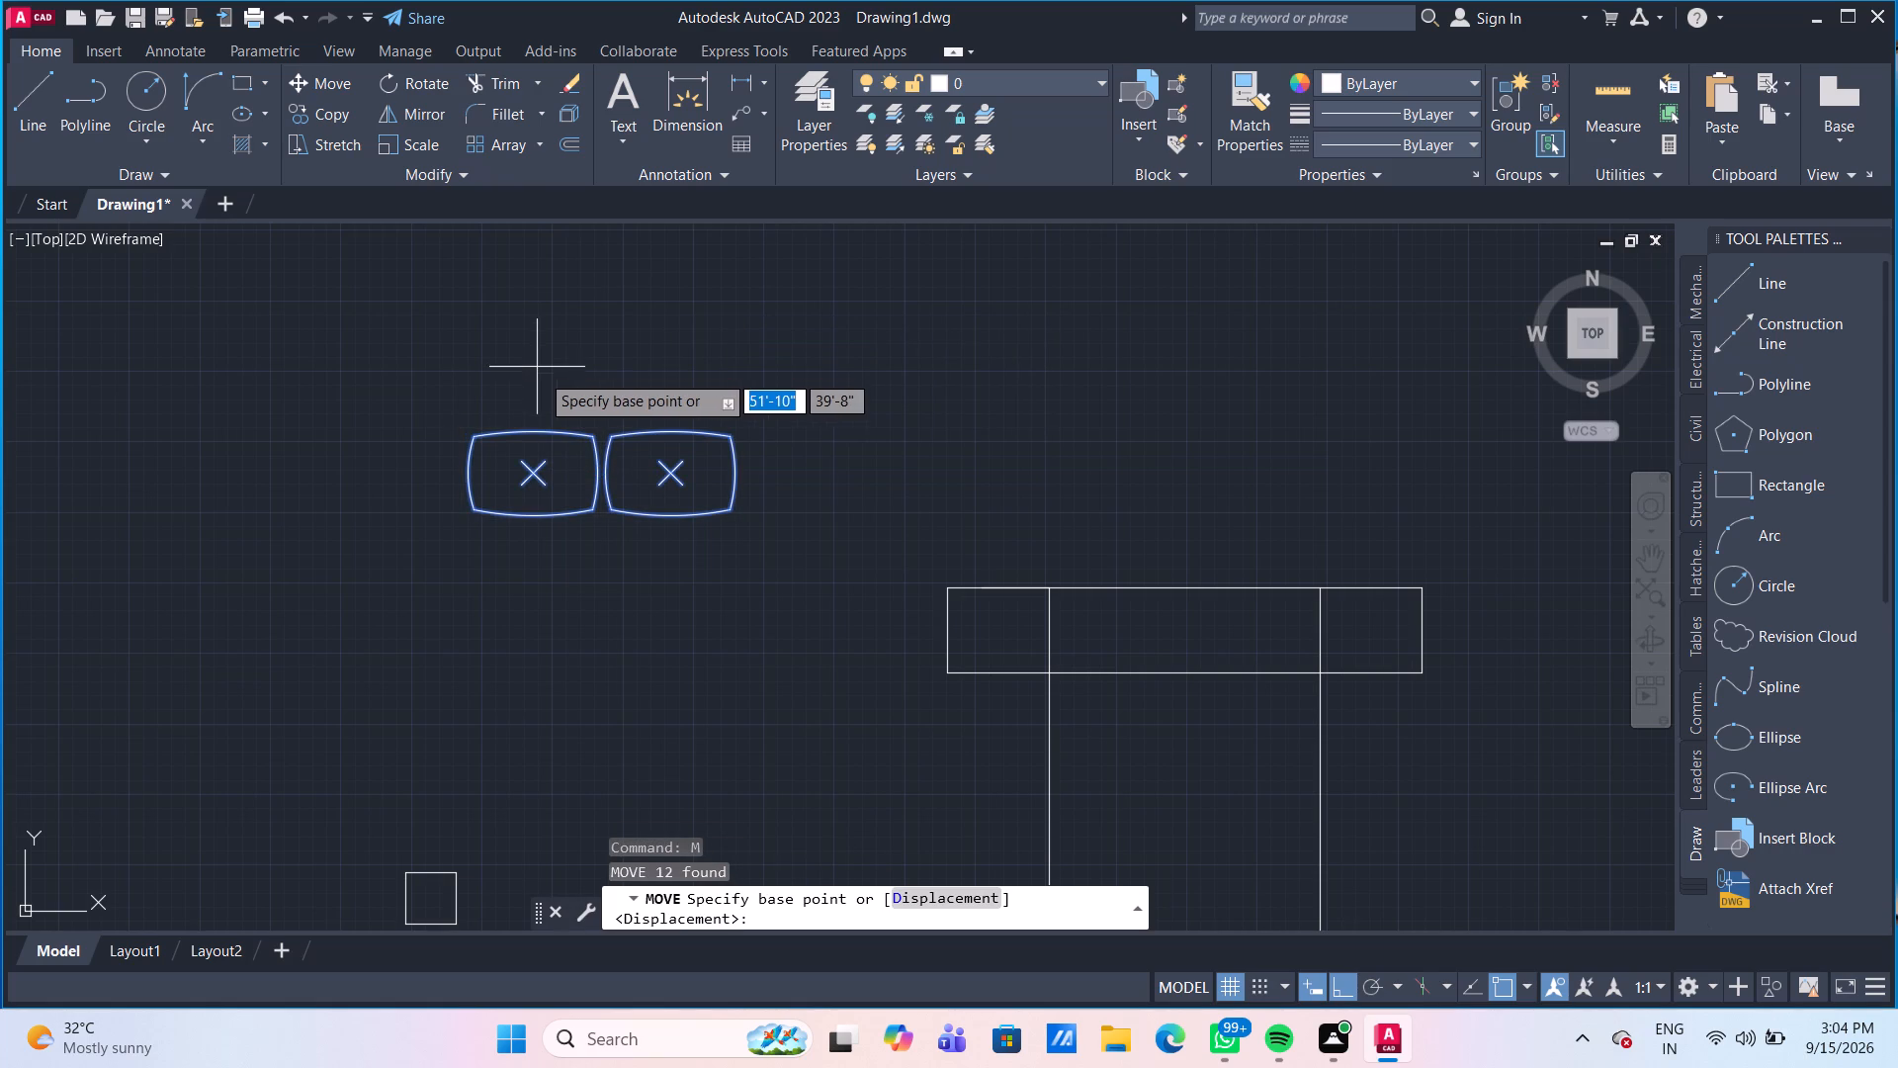
click(606, 473)
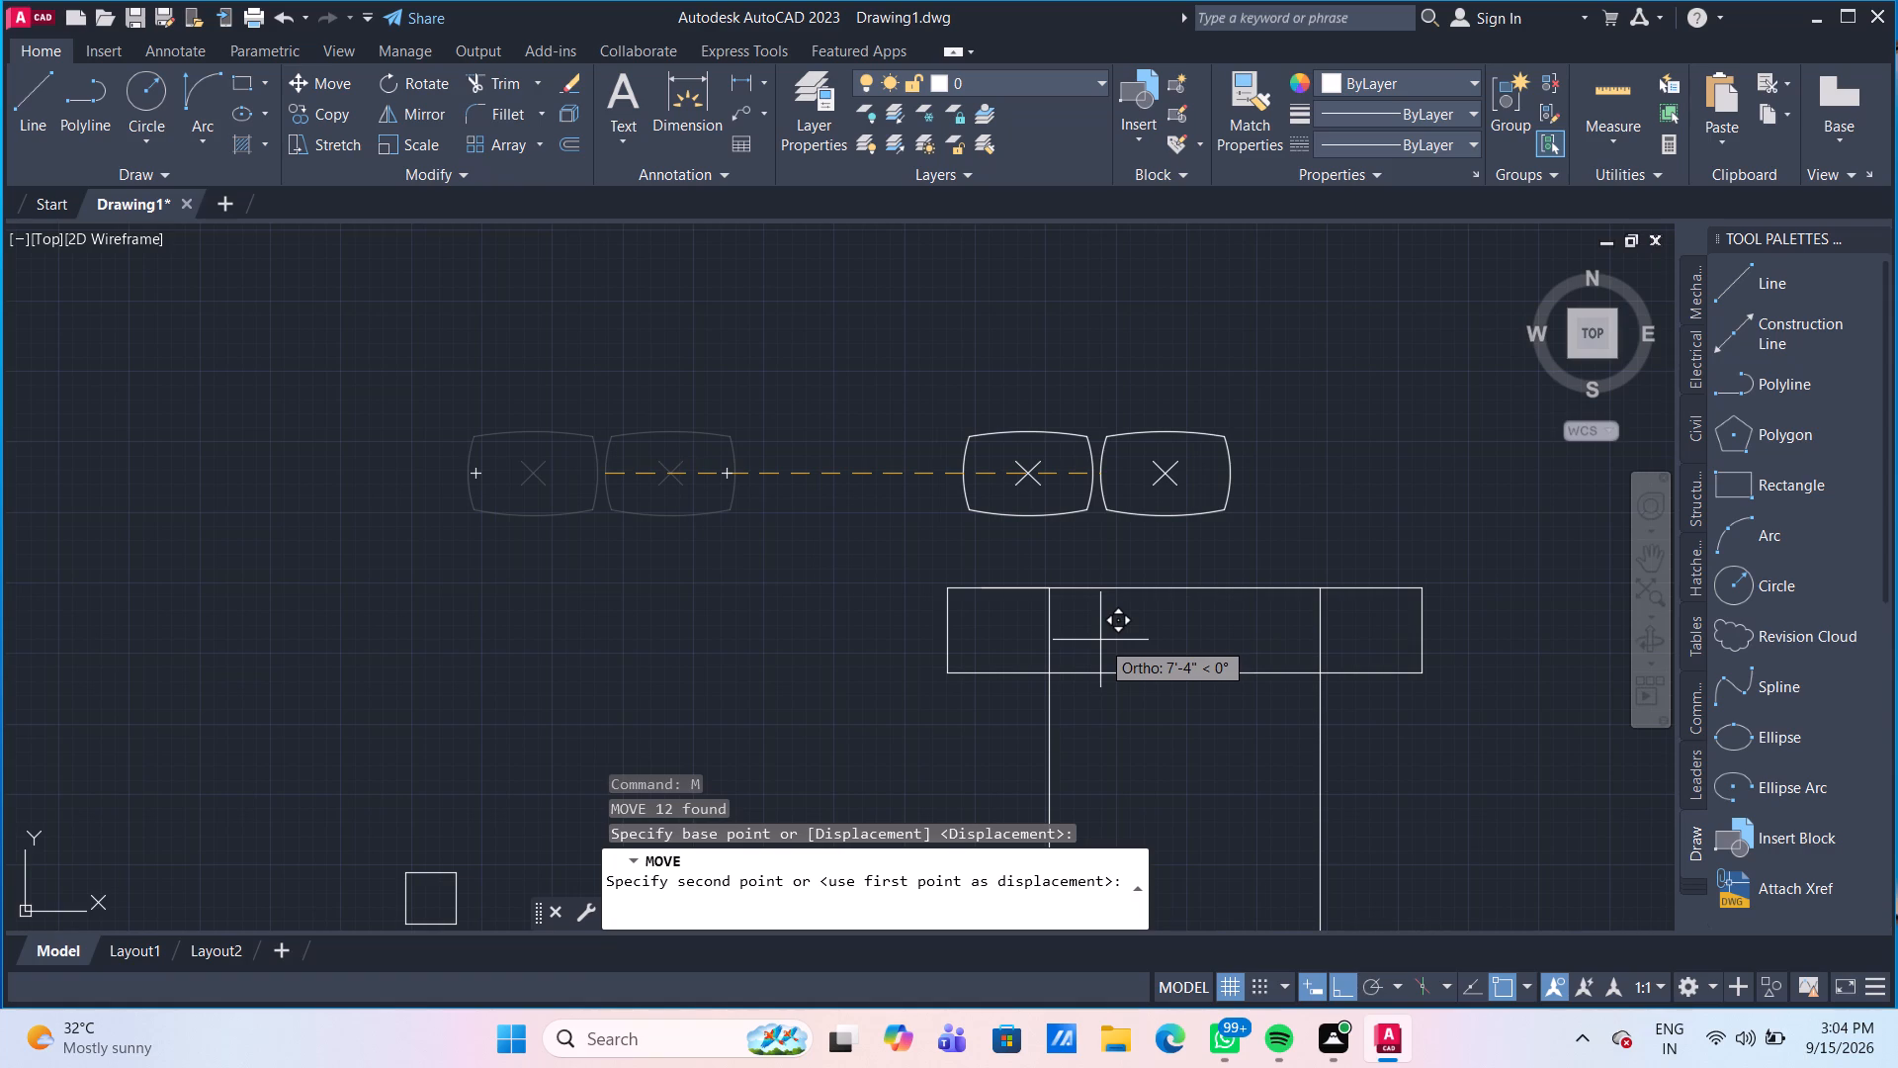
key(F8)
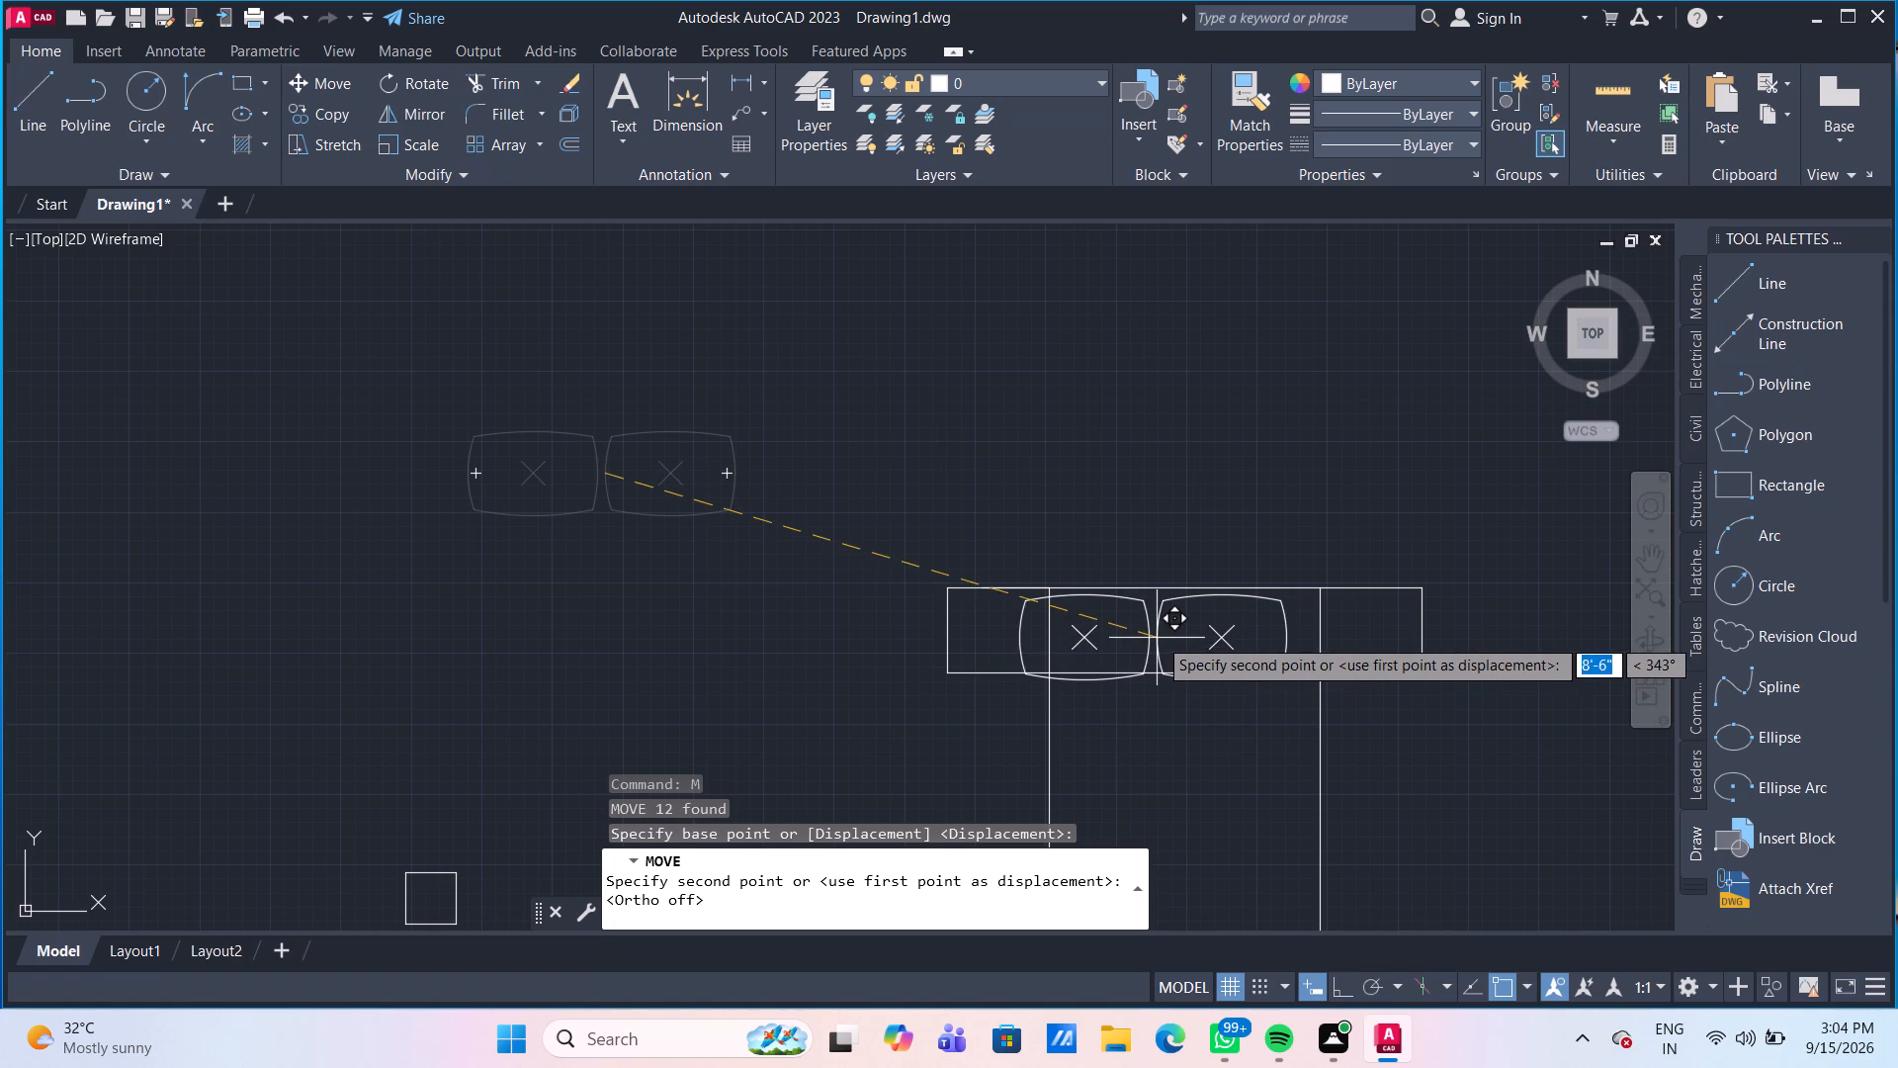
middle_drag(1175, 637, 743, 560)
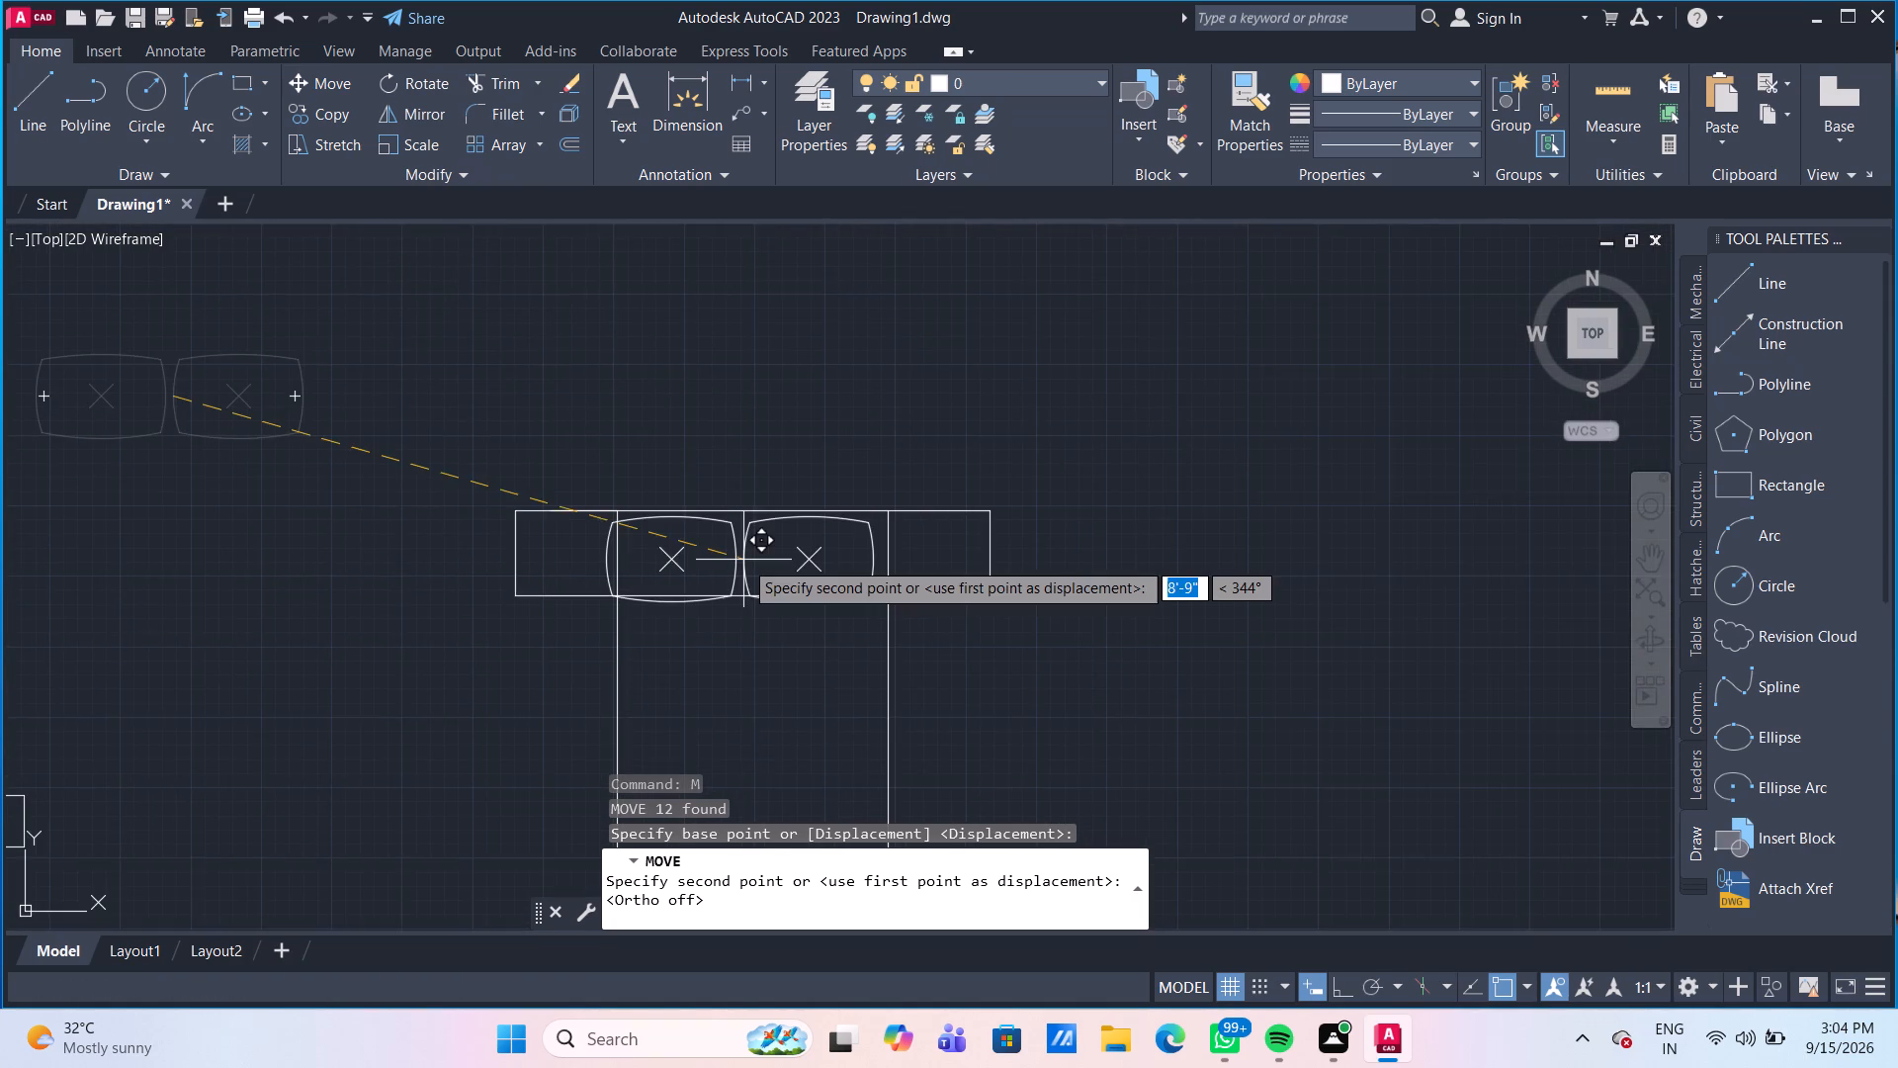
scroll(743, 560, up, 3)
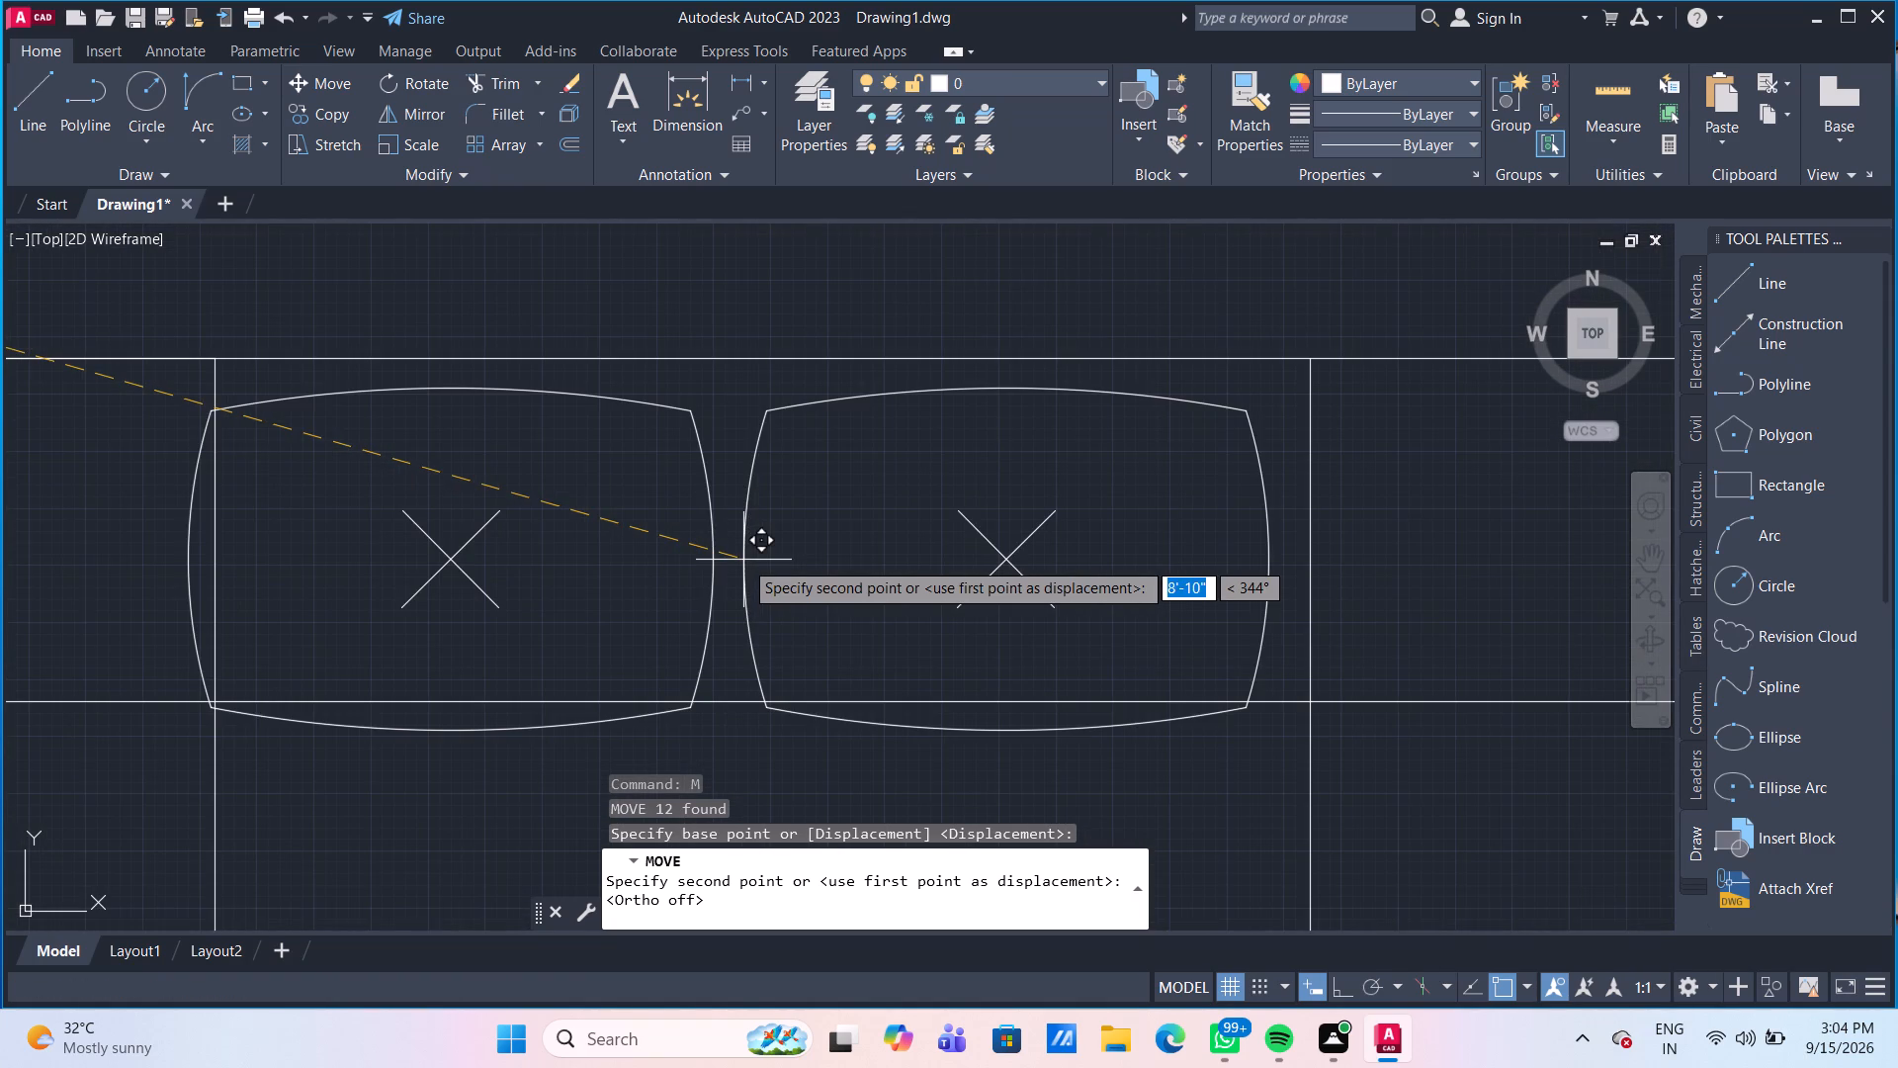
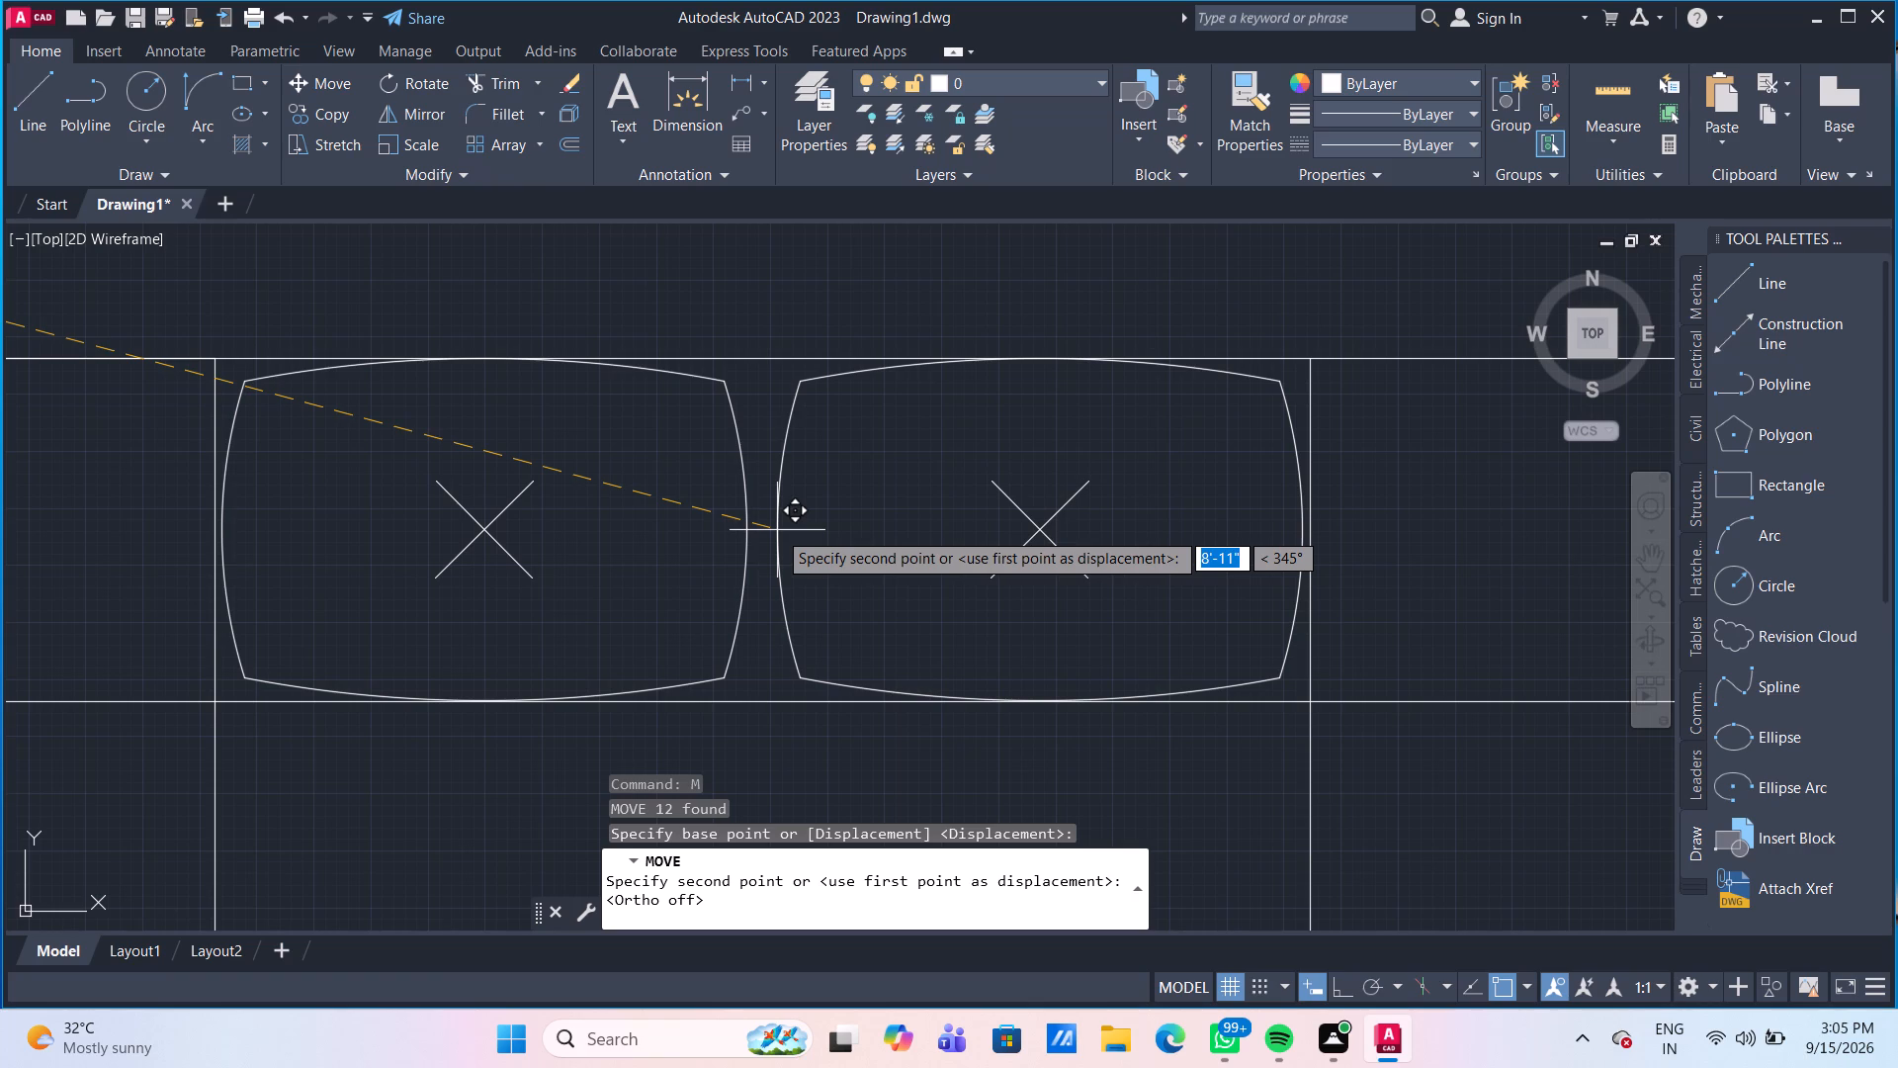
Place the moved pair of pillows between the bed's two side lines, inside the strip at the head end.
click(779, 530)
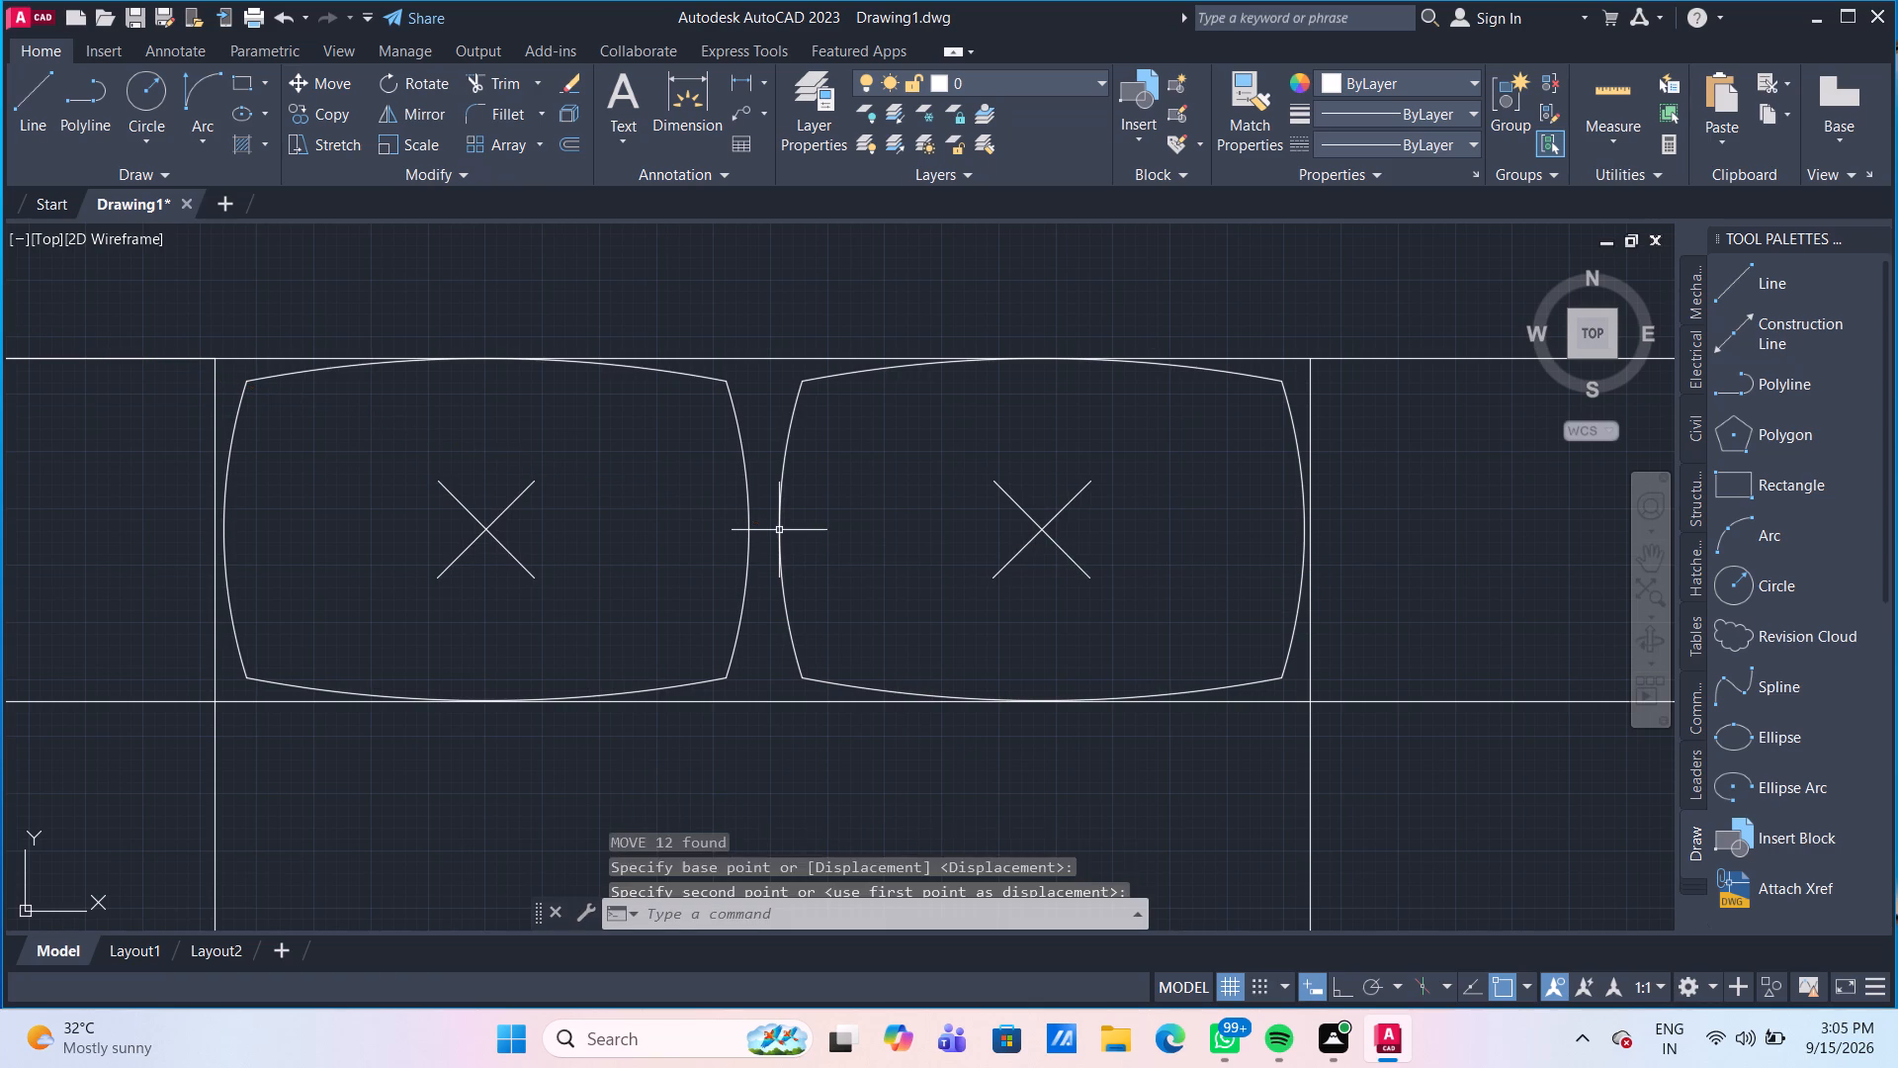
Ungroup the pair of pillows into separate arcs and cross lines.
drag(836, 620, 811, 610)
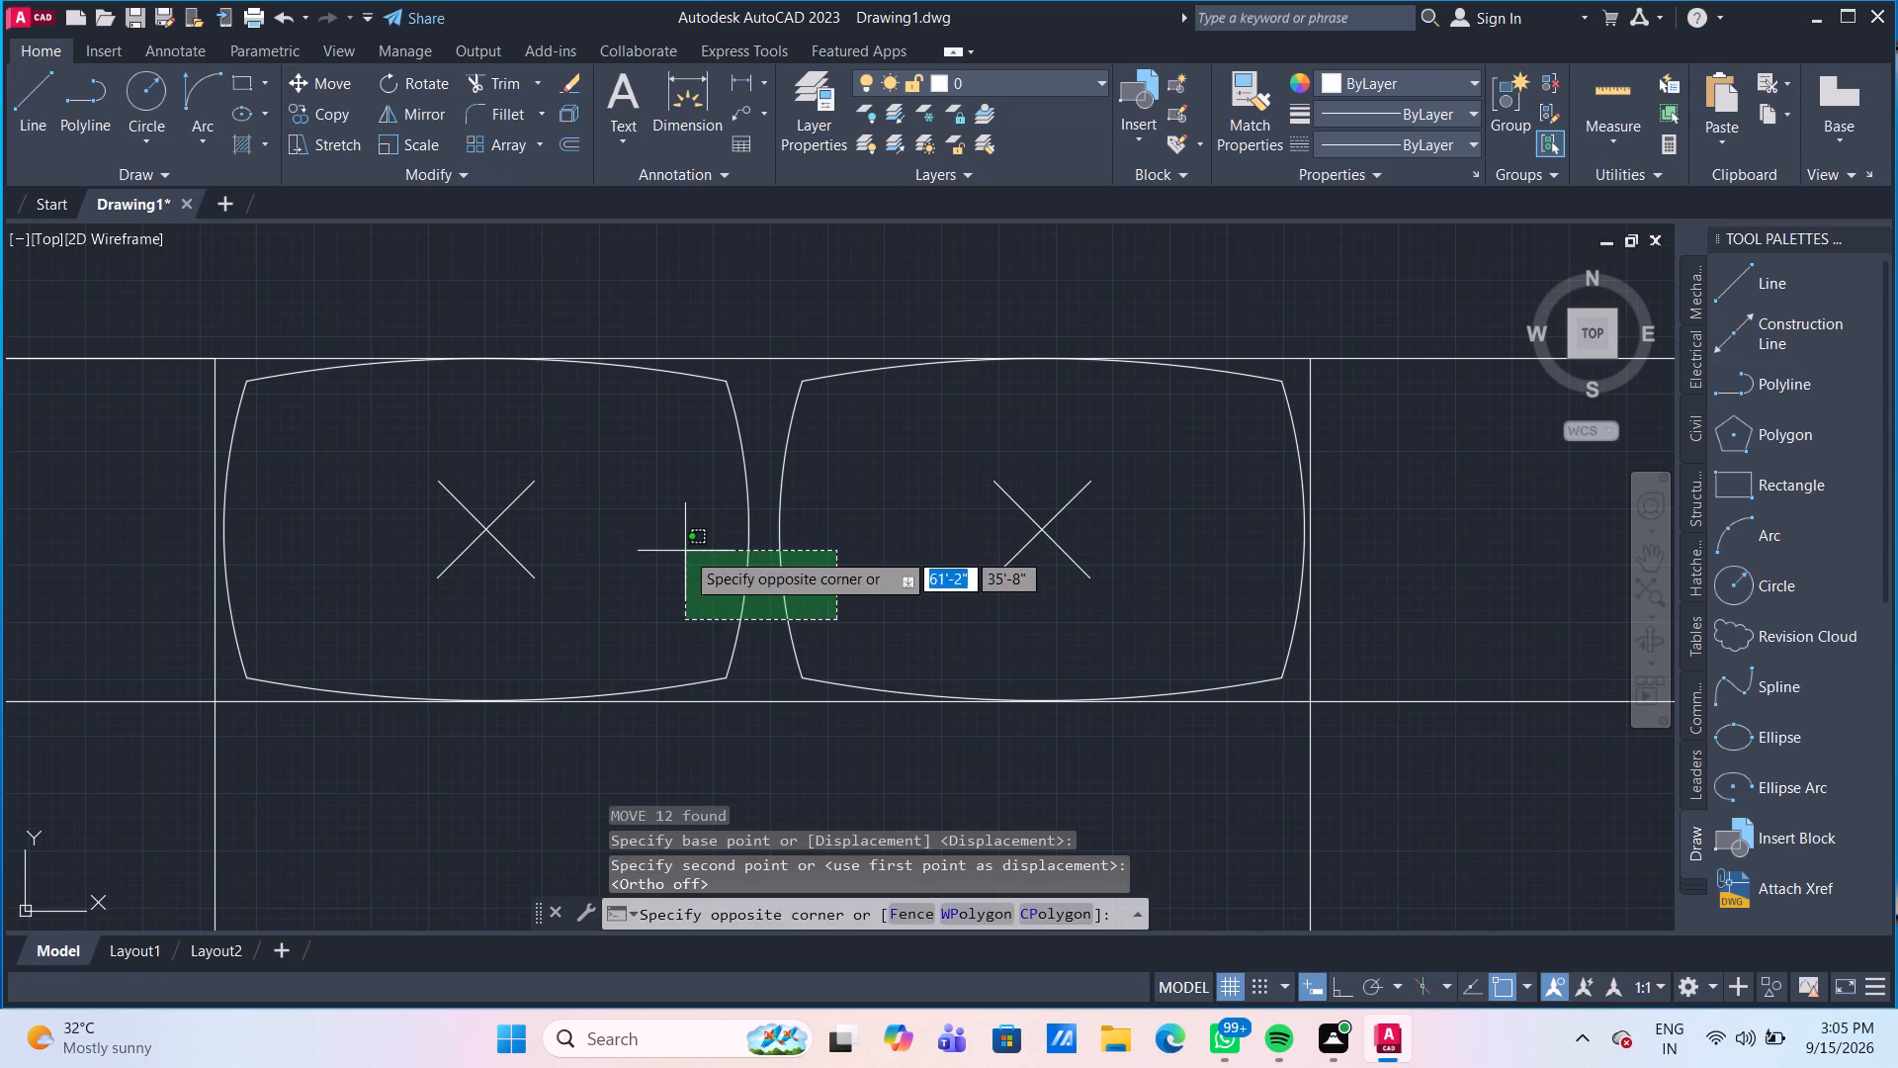
click(685, 551)
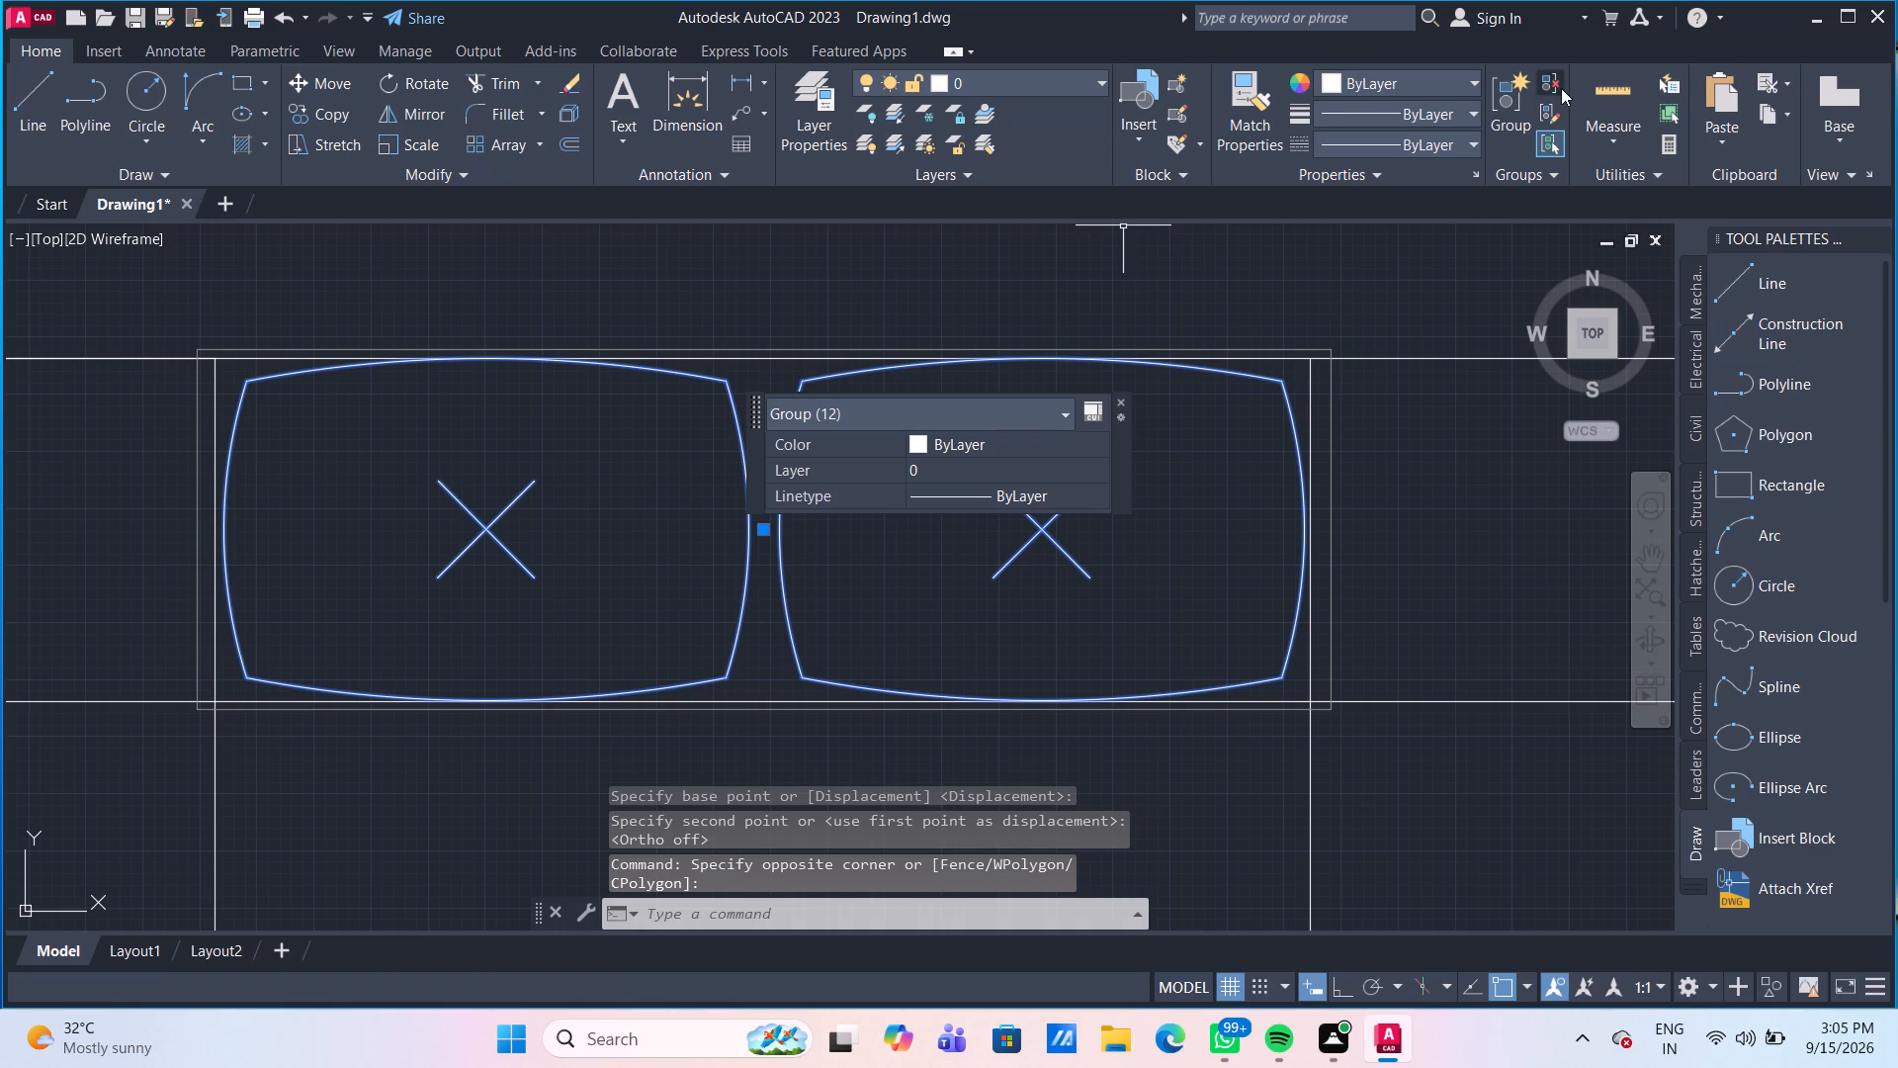
click(1552, 81)
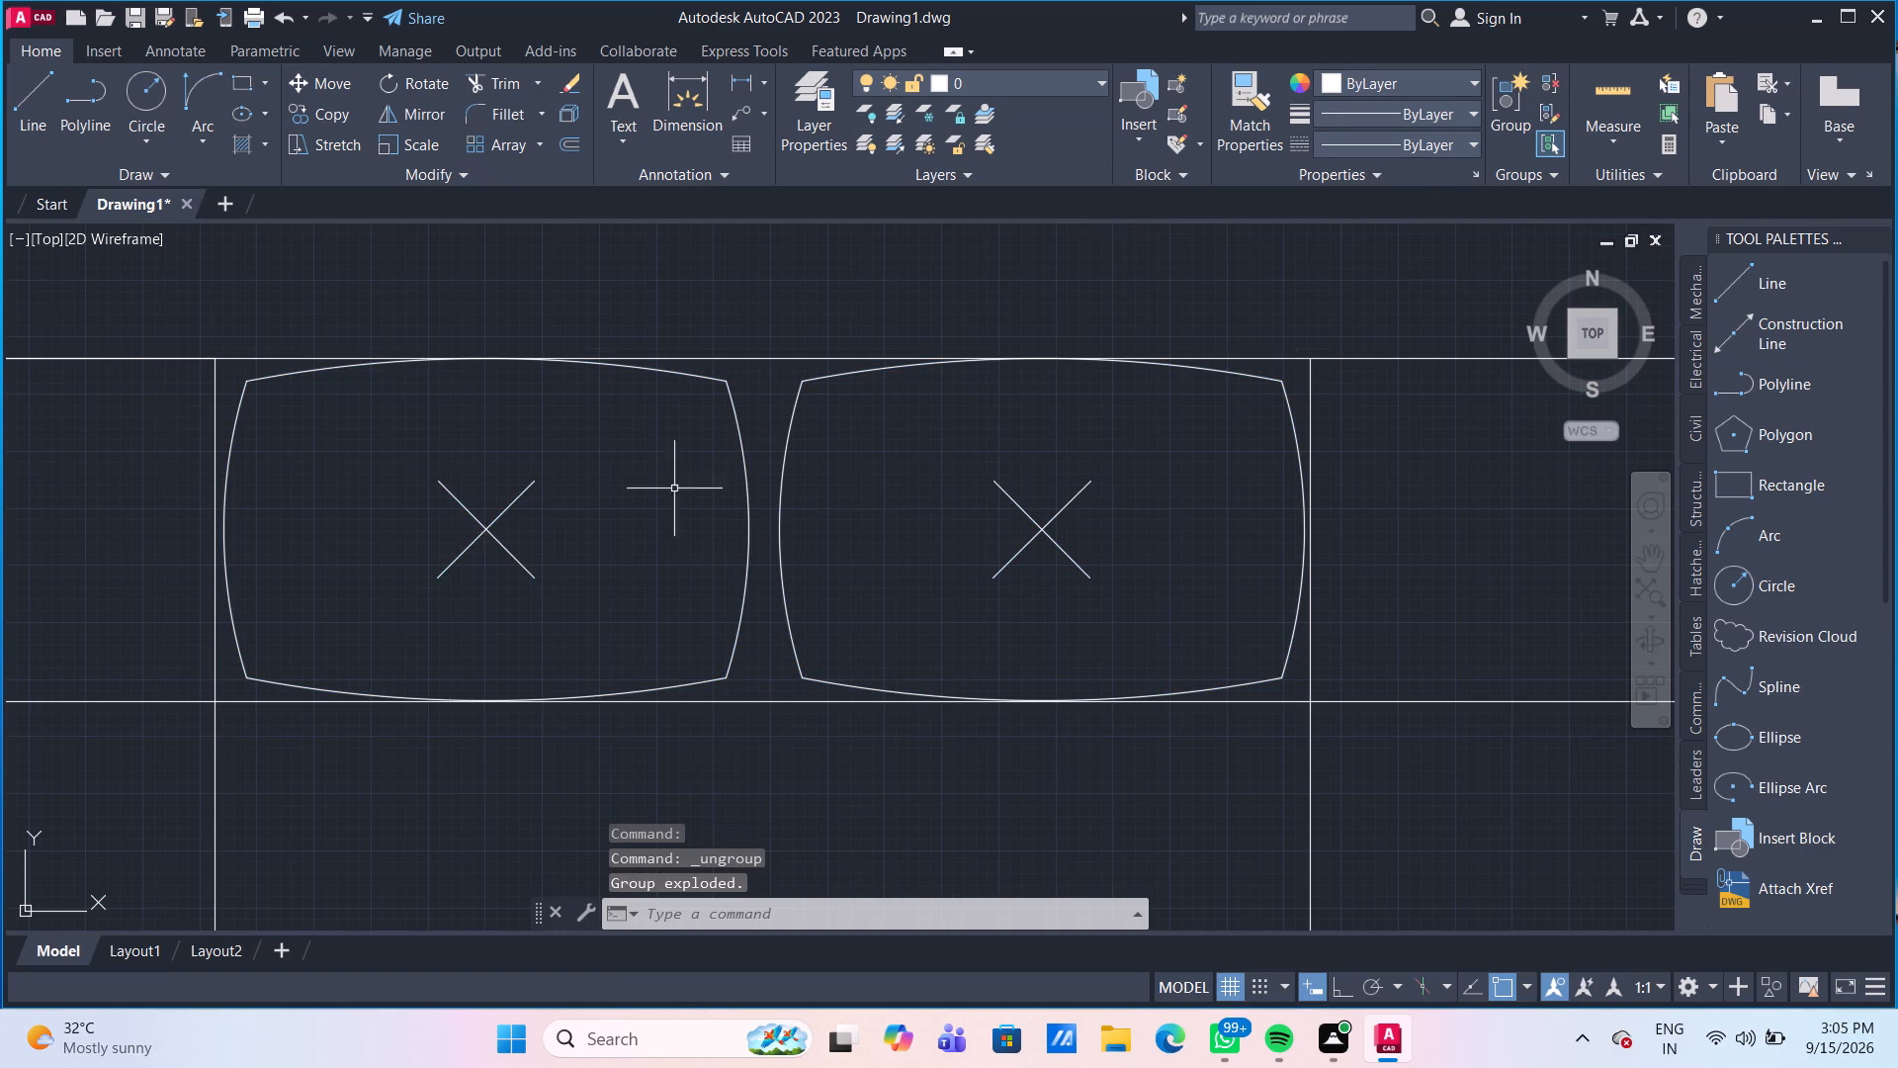
Group the four outline arcs of the right pillow.
click(789, 437)
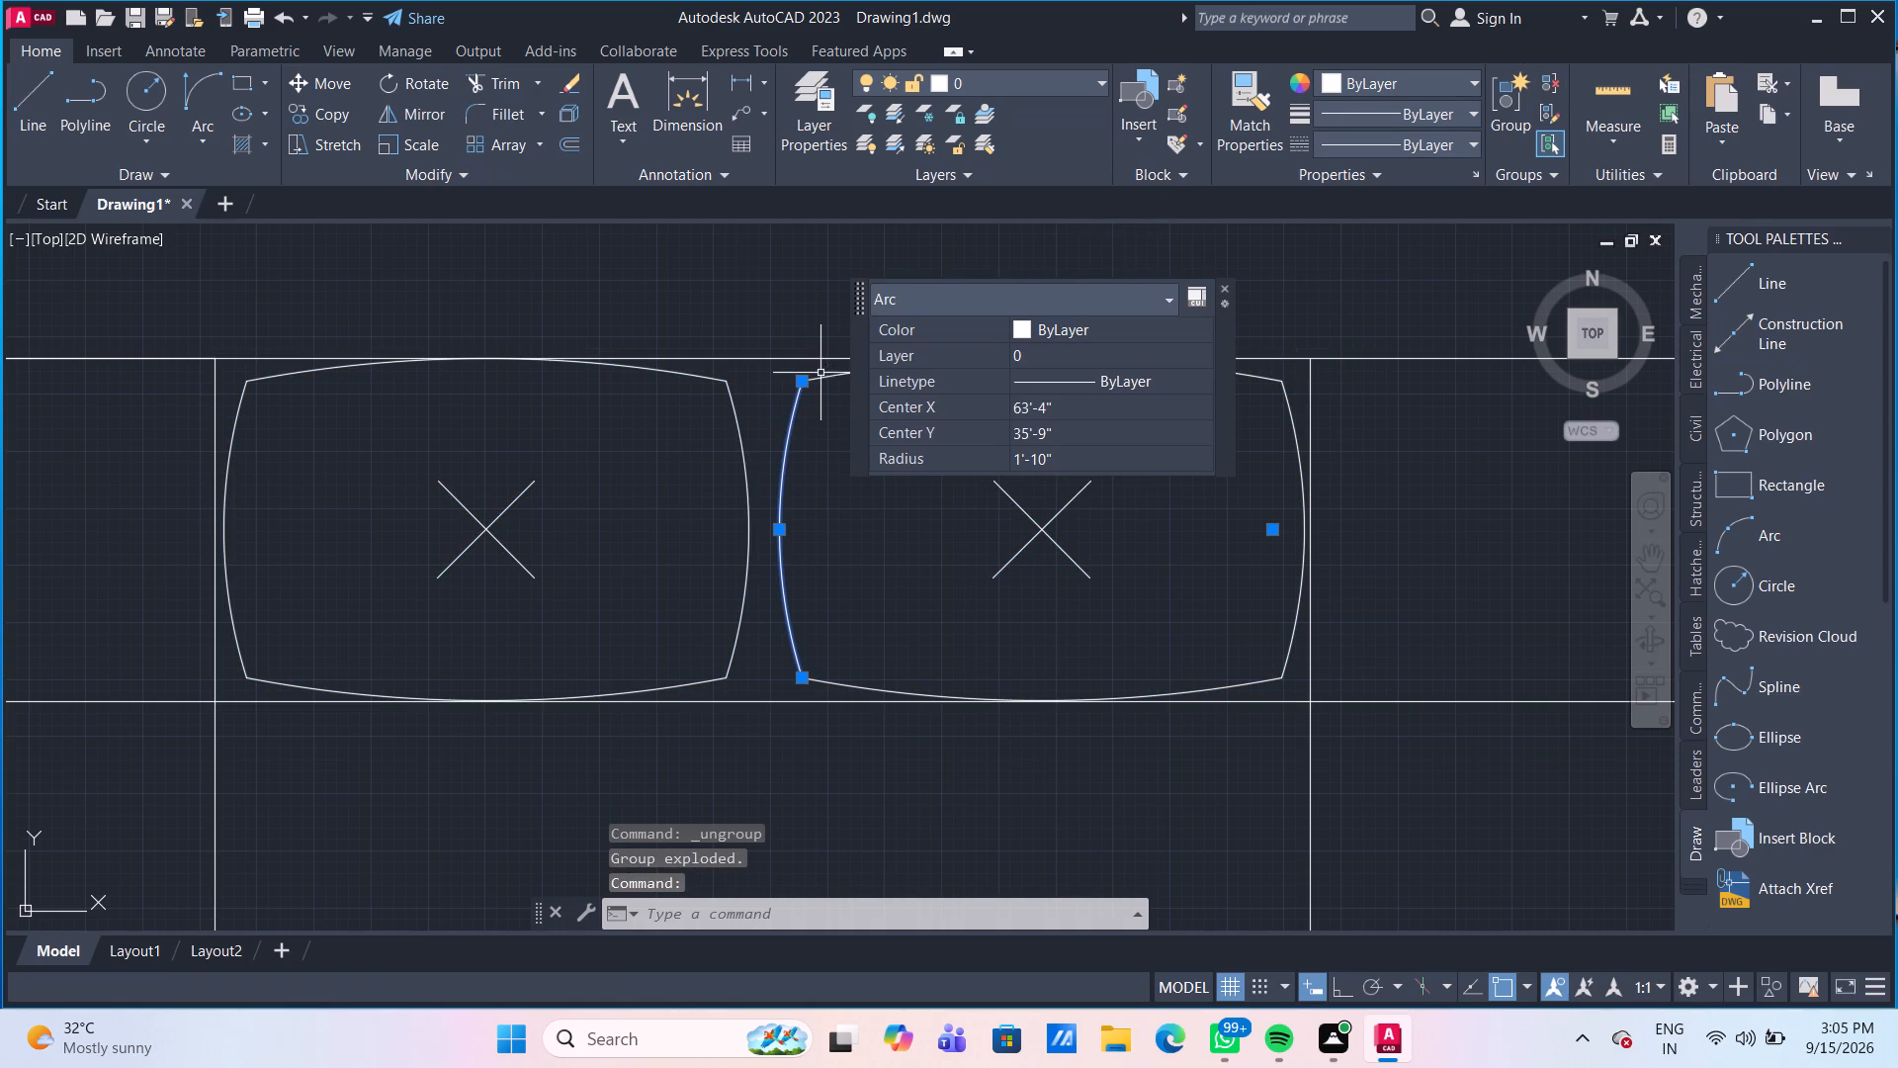
click(824, 377)
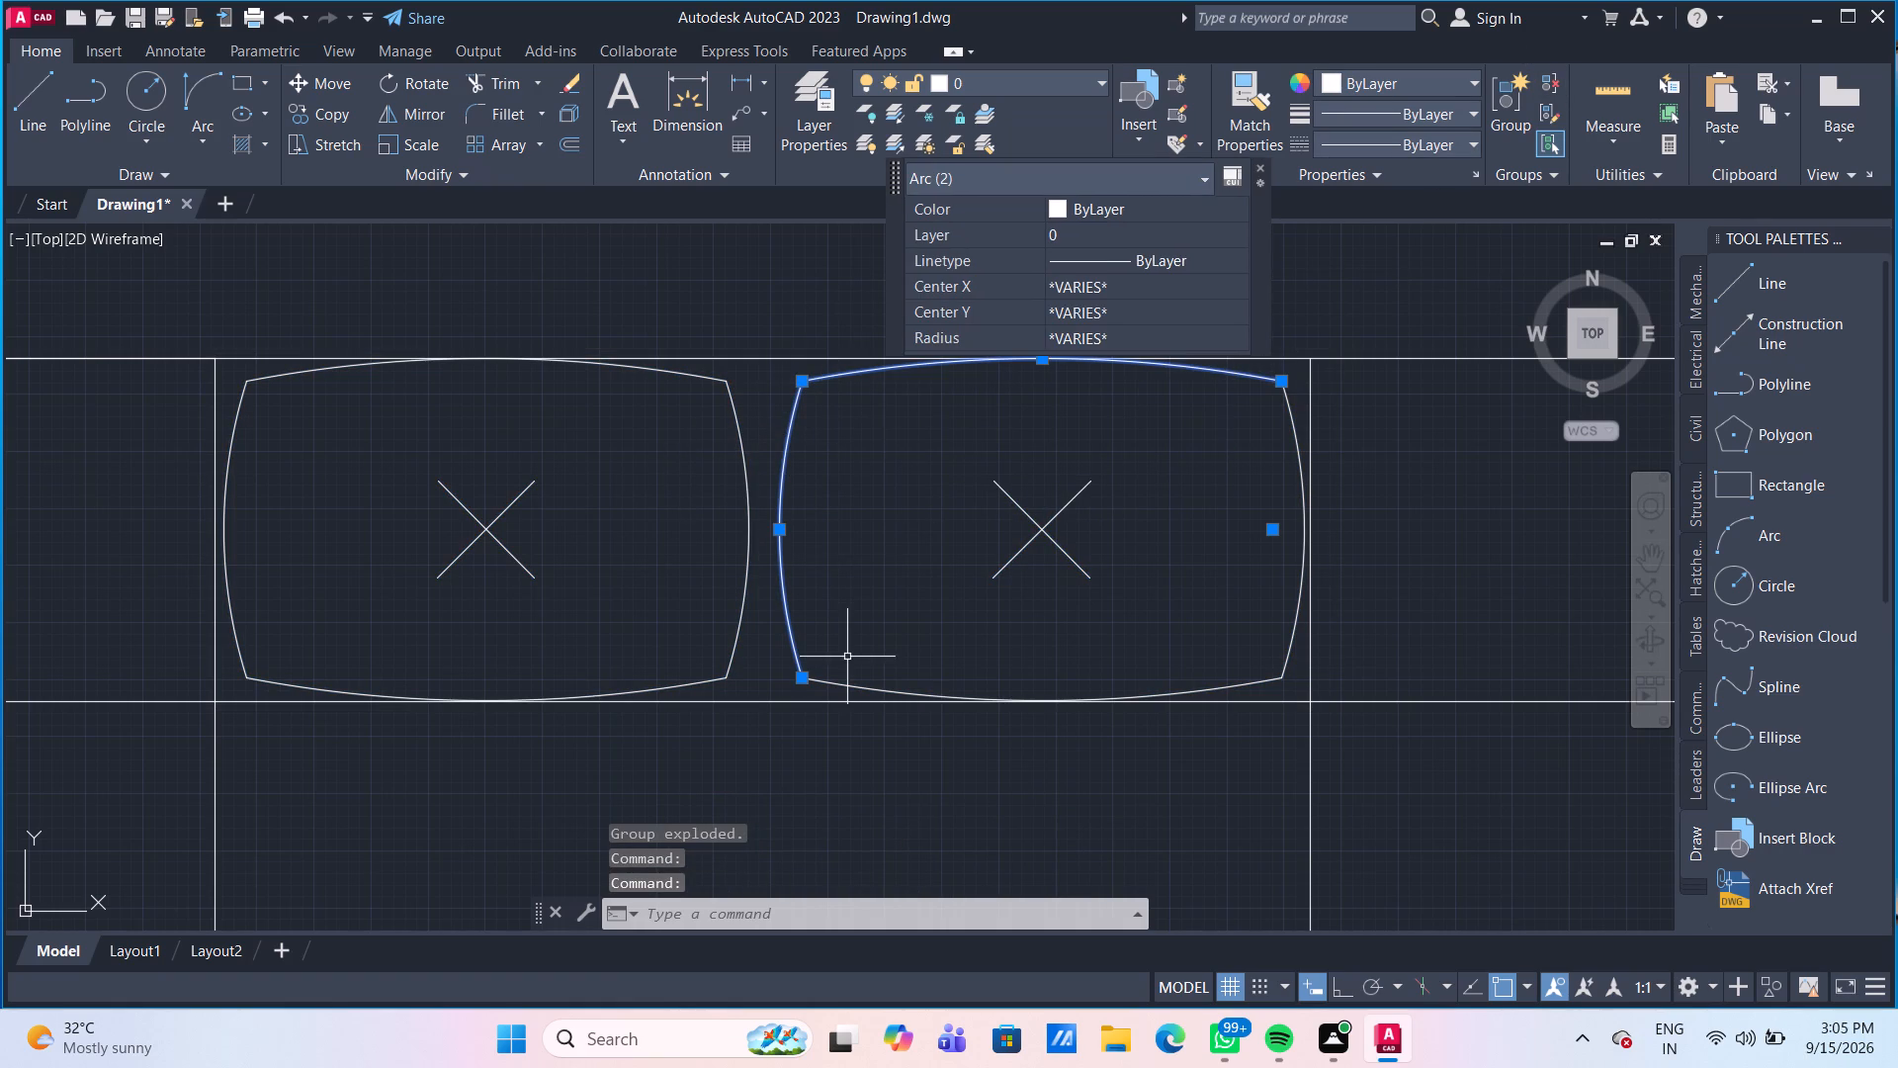
click(843, 683)
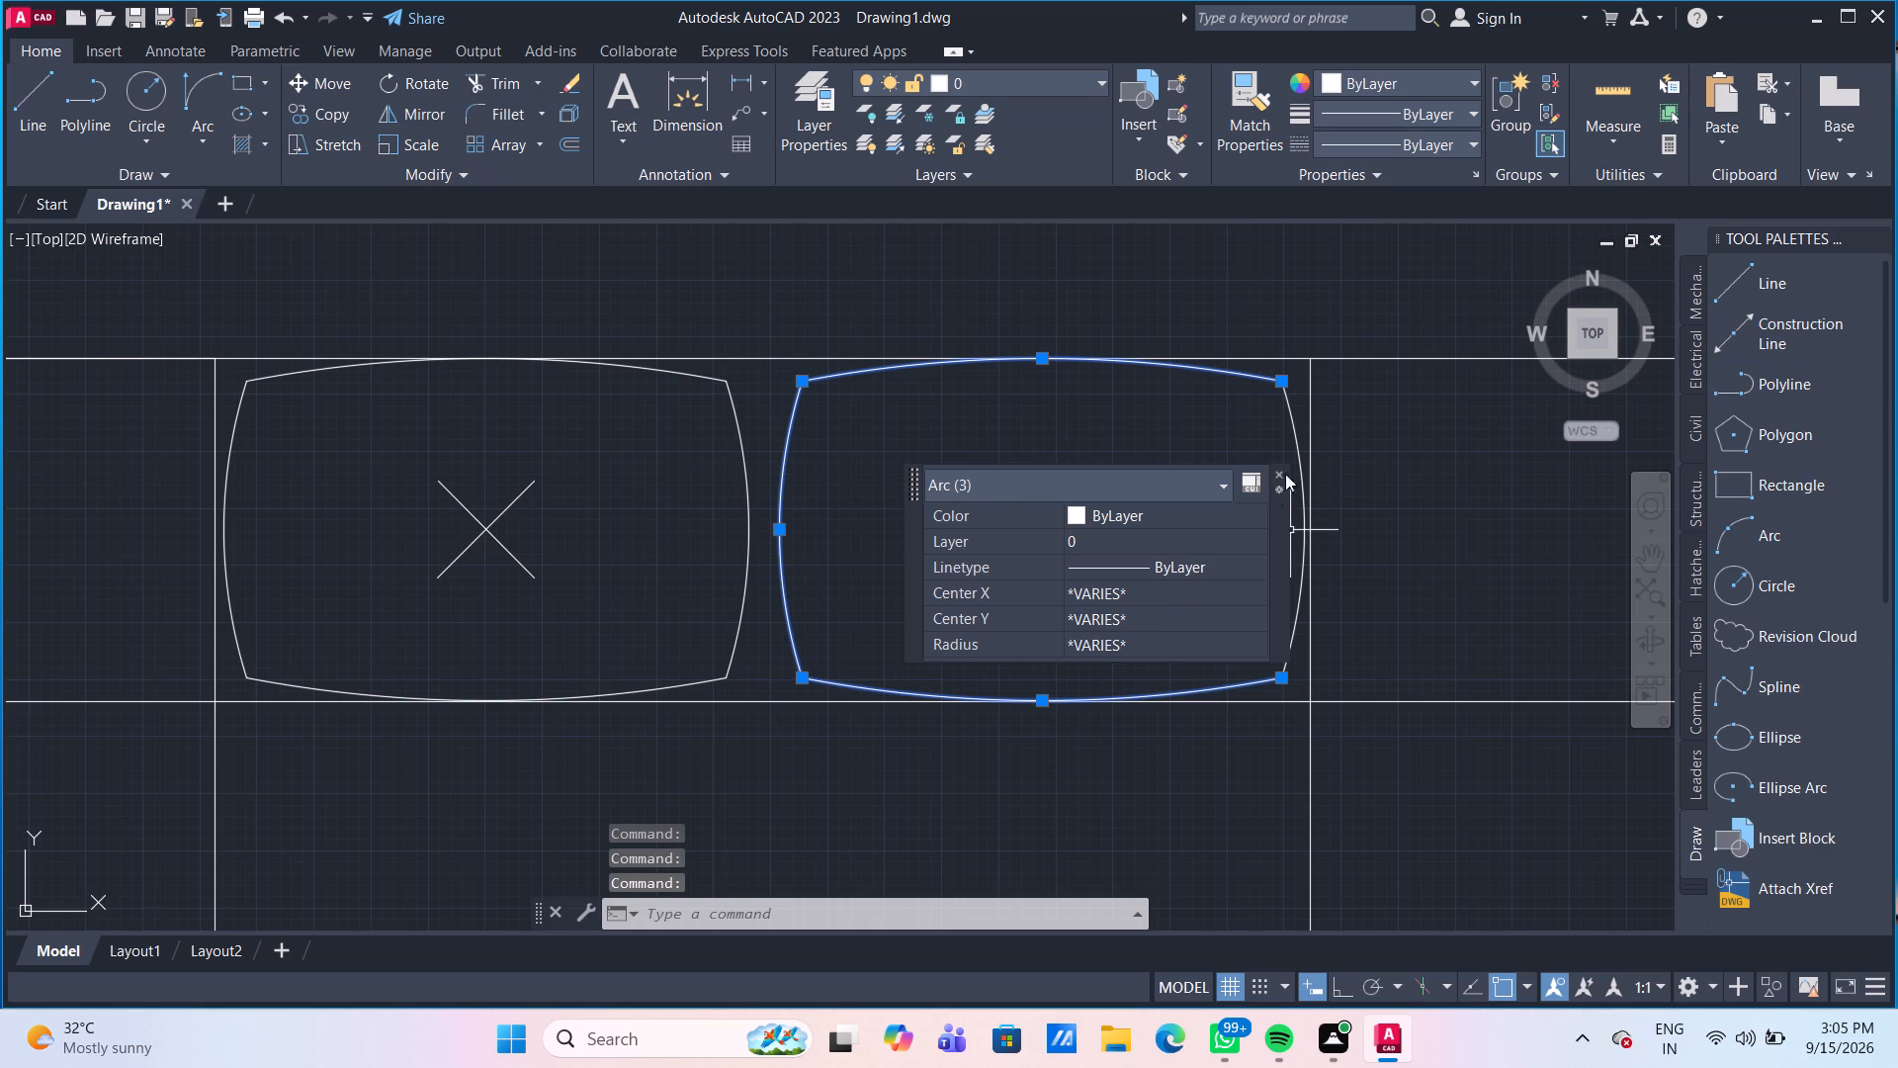
click(1293, 434)
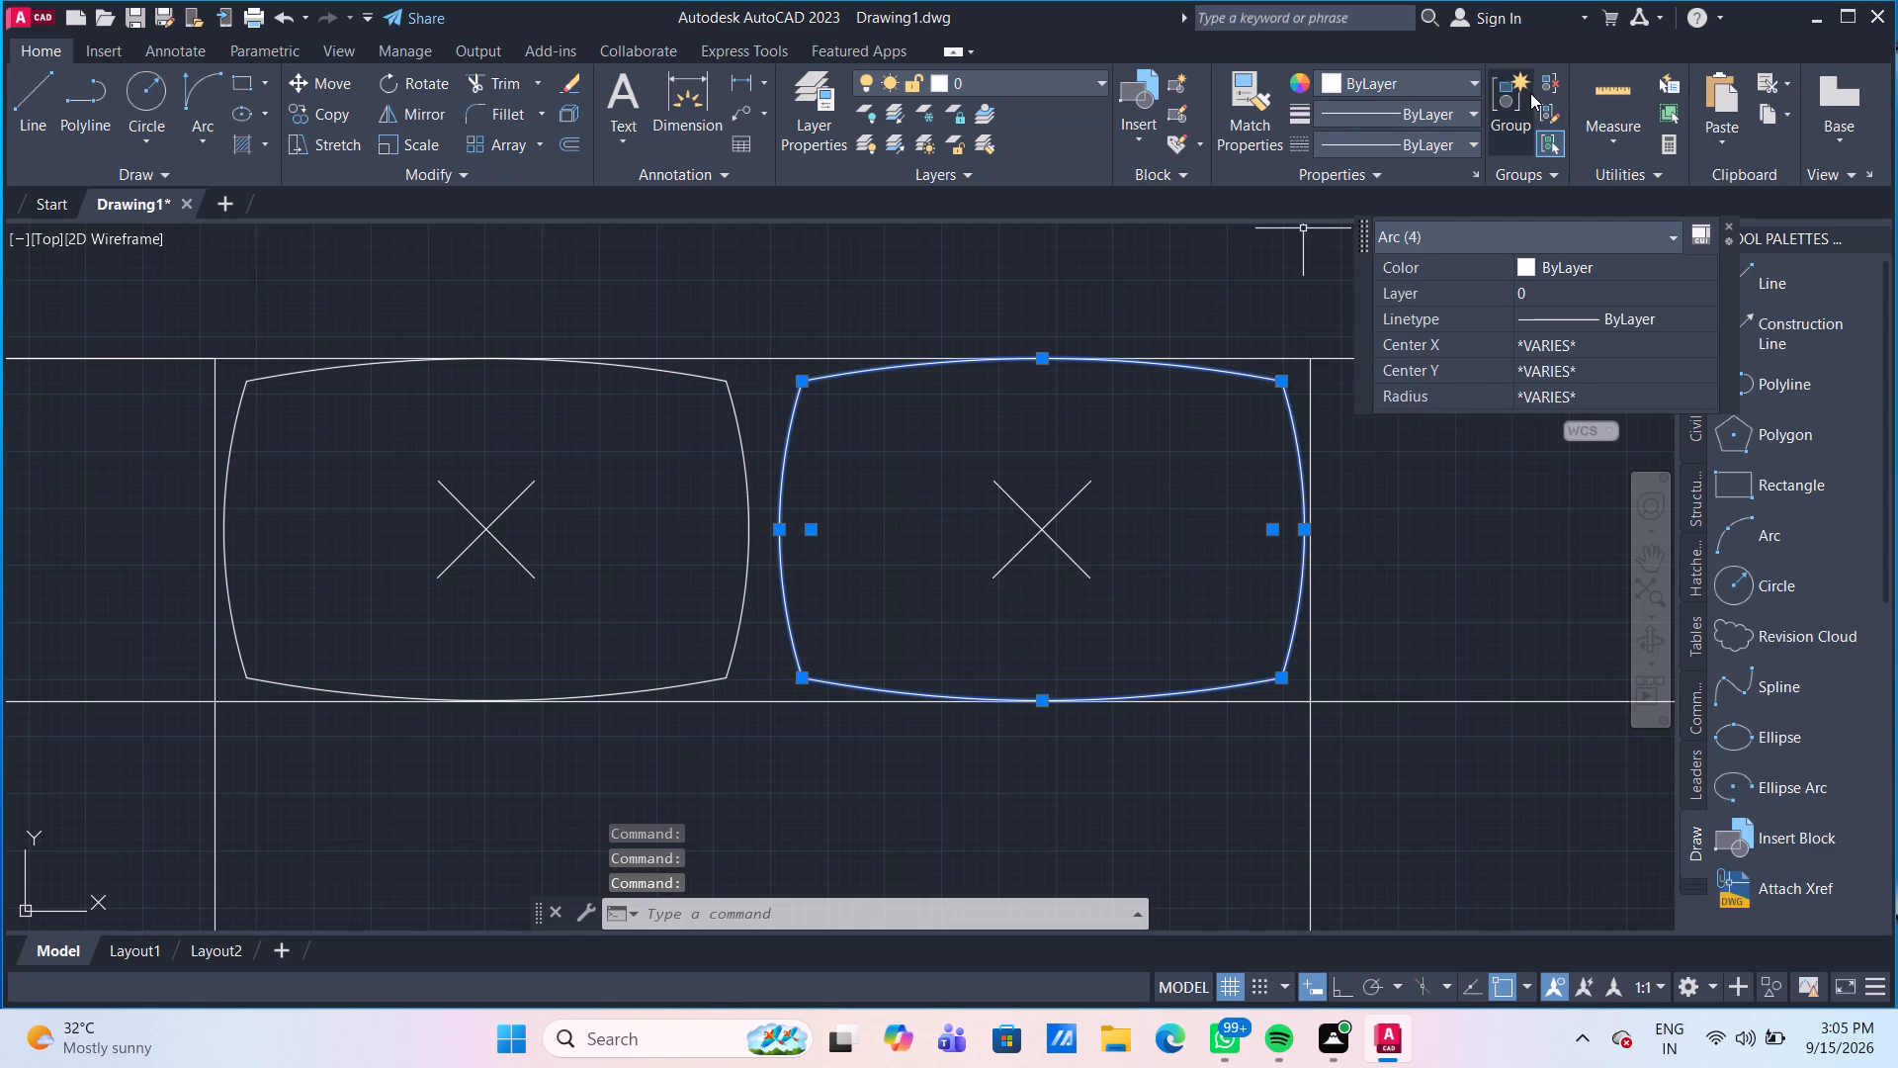
key(g)
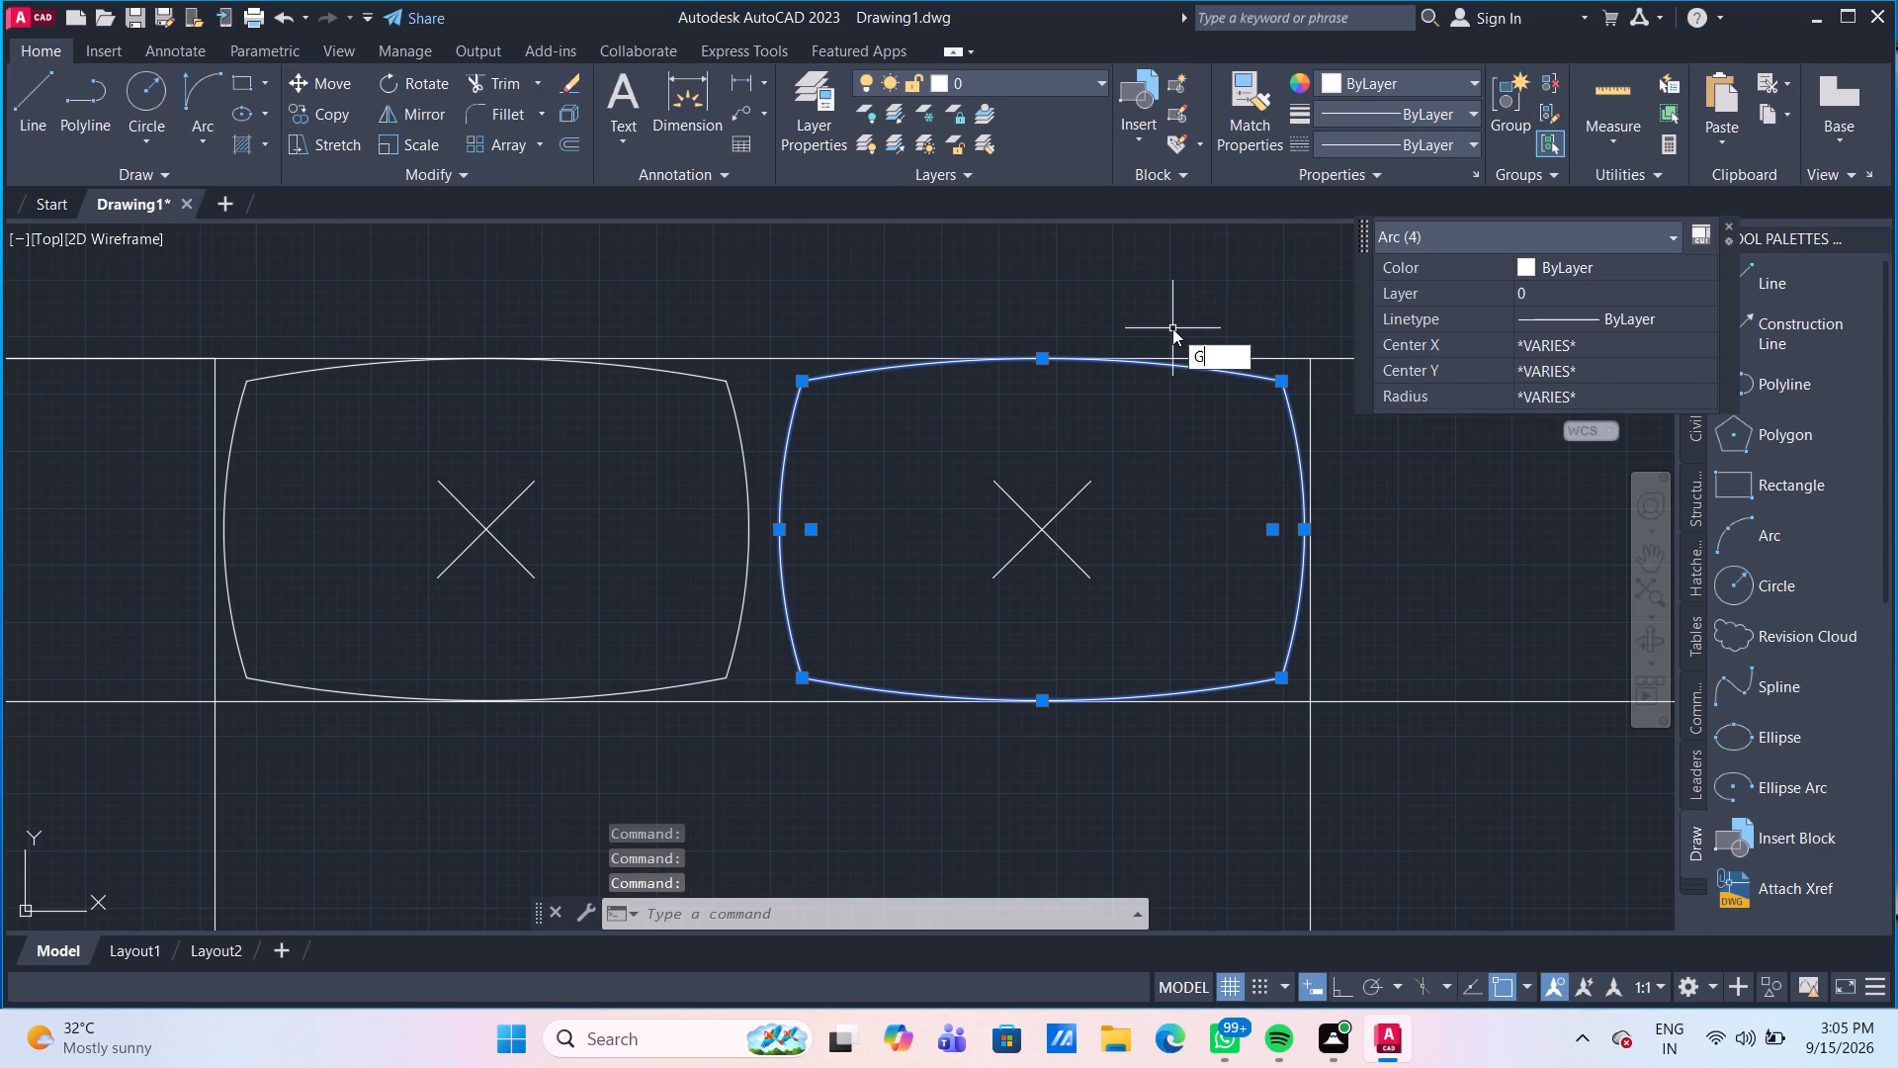
key(Return)
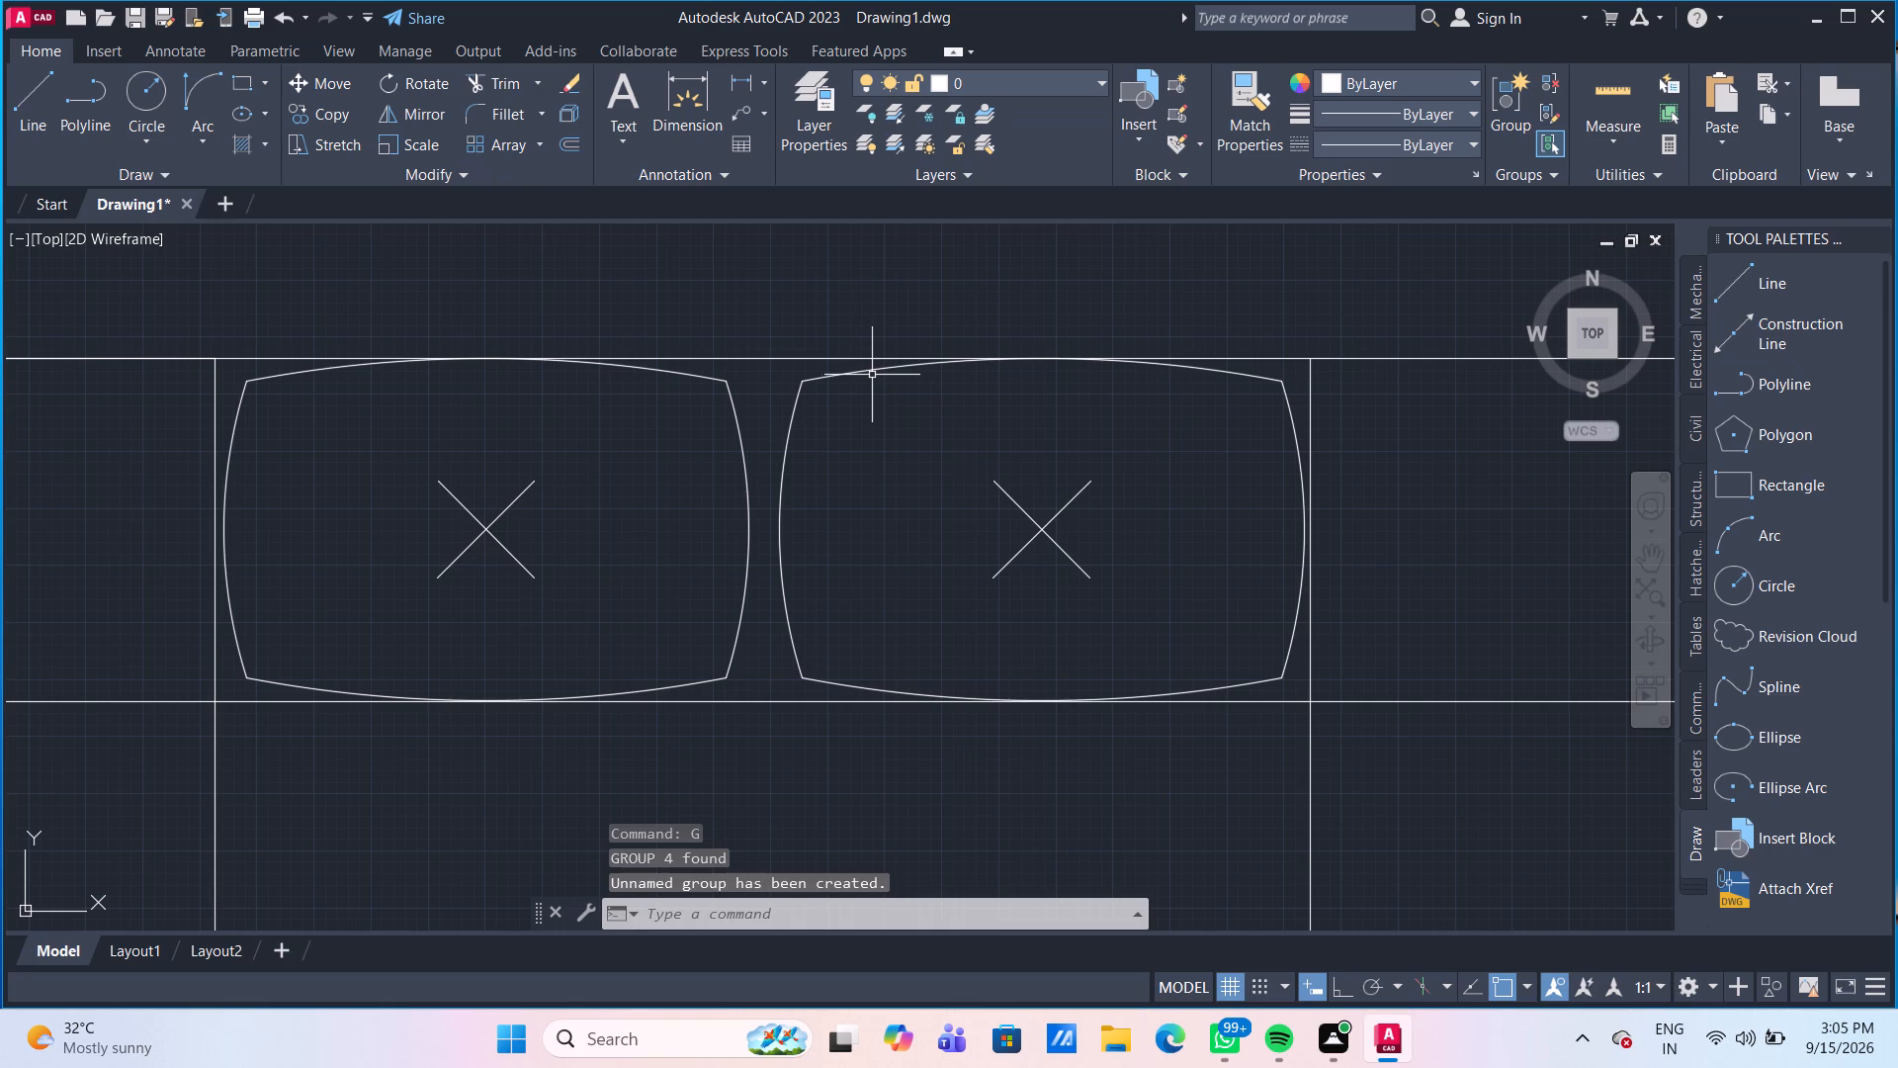
Offset each of the right pillow's four outline arcs inward by 1".
click(868, 374)
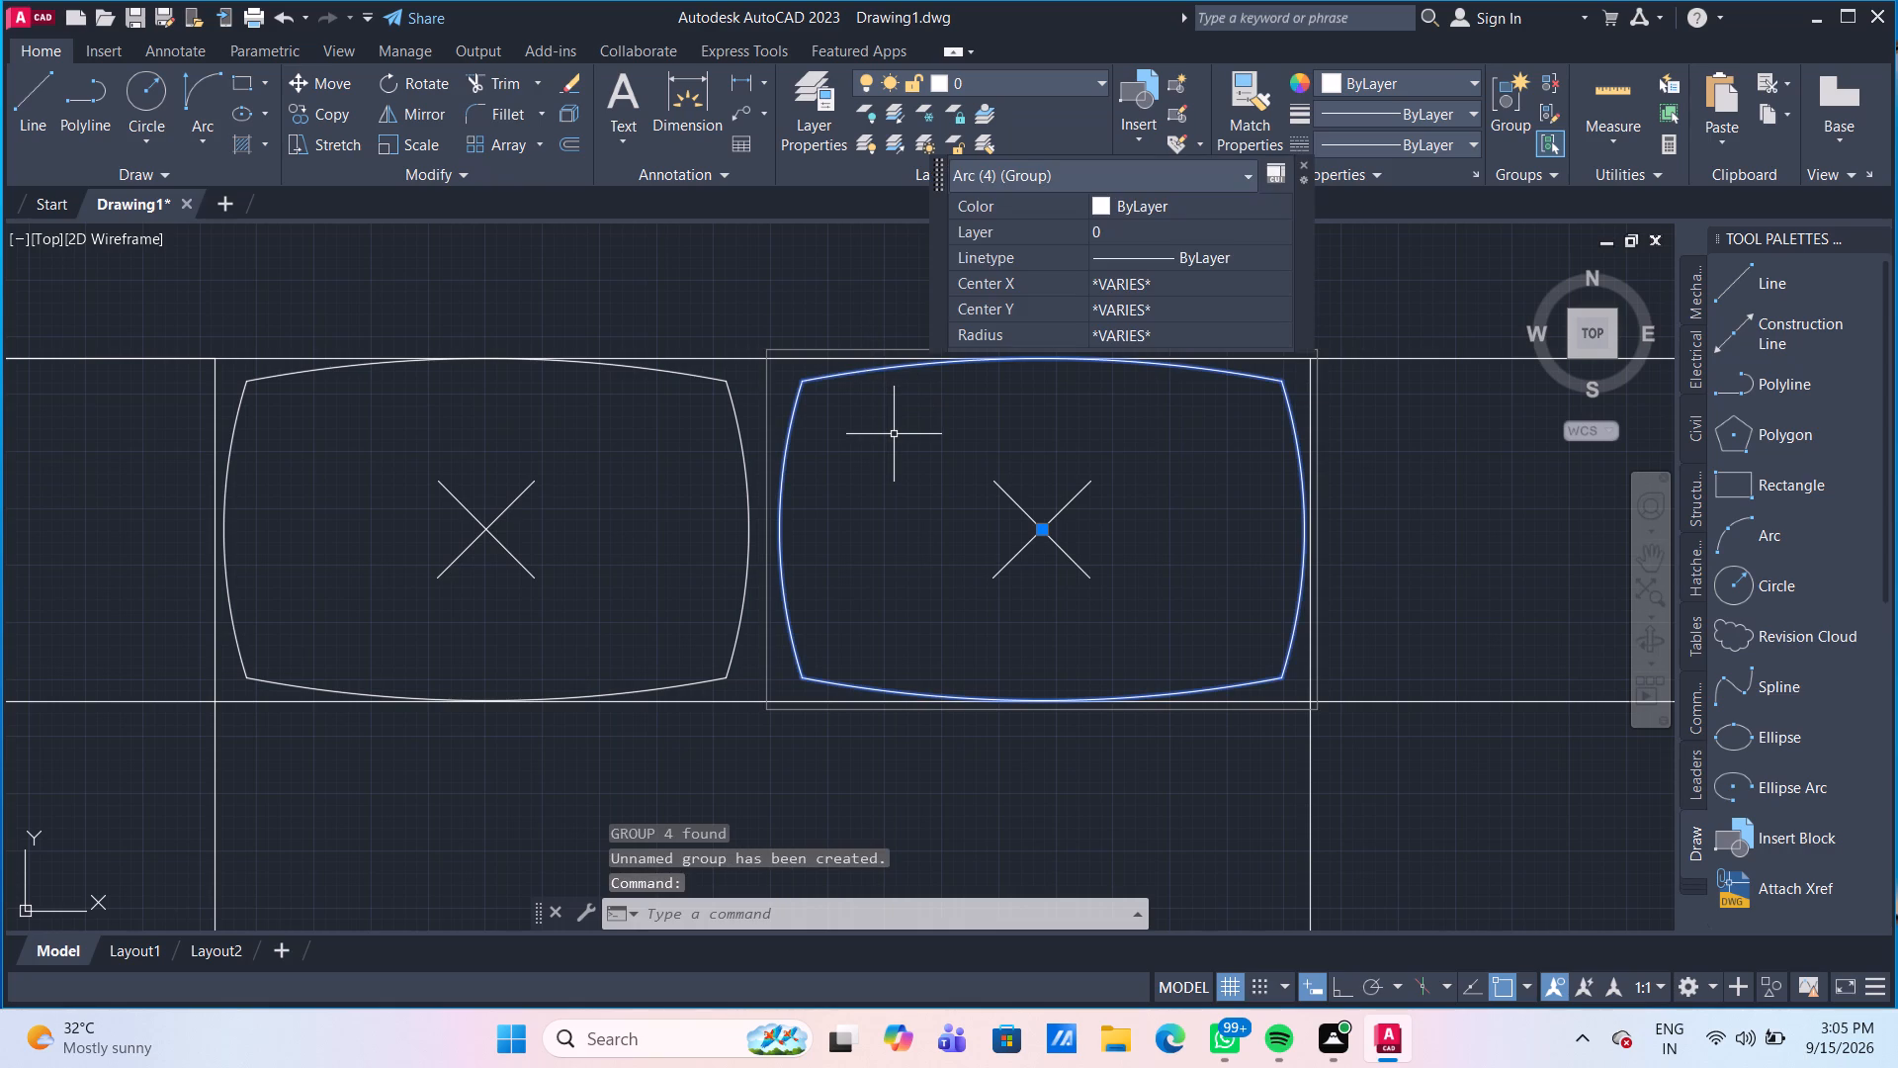
key(o)
key(Return)
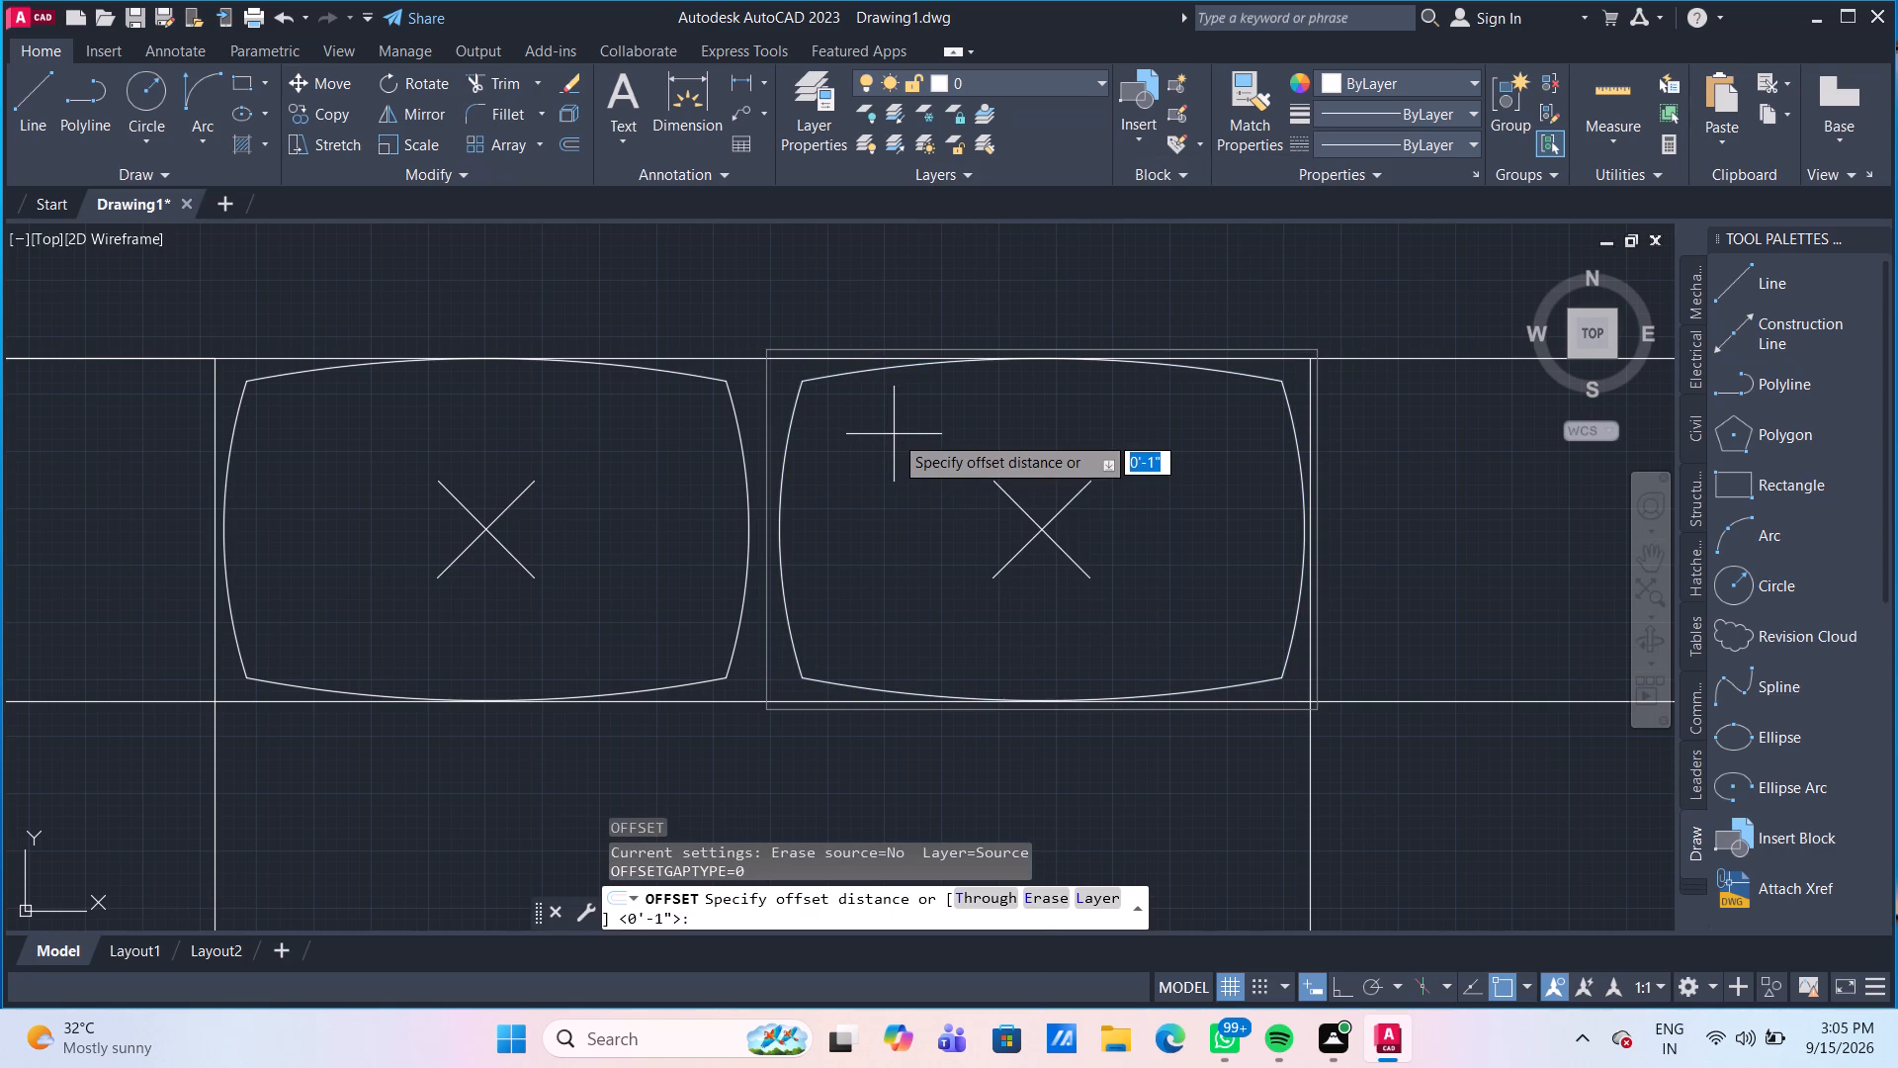
key(Return)
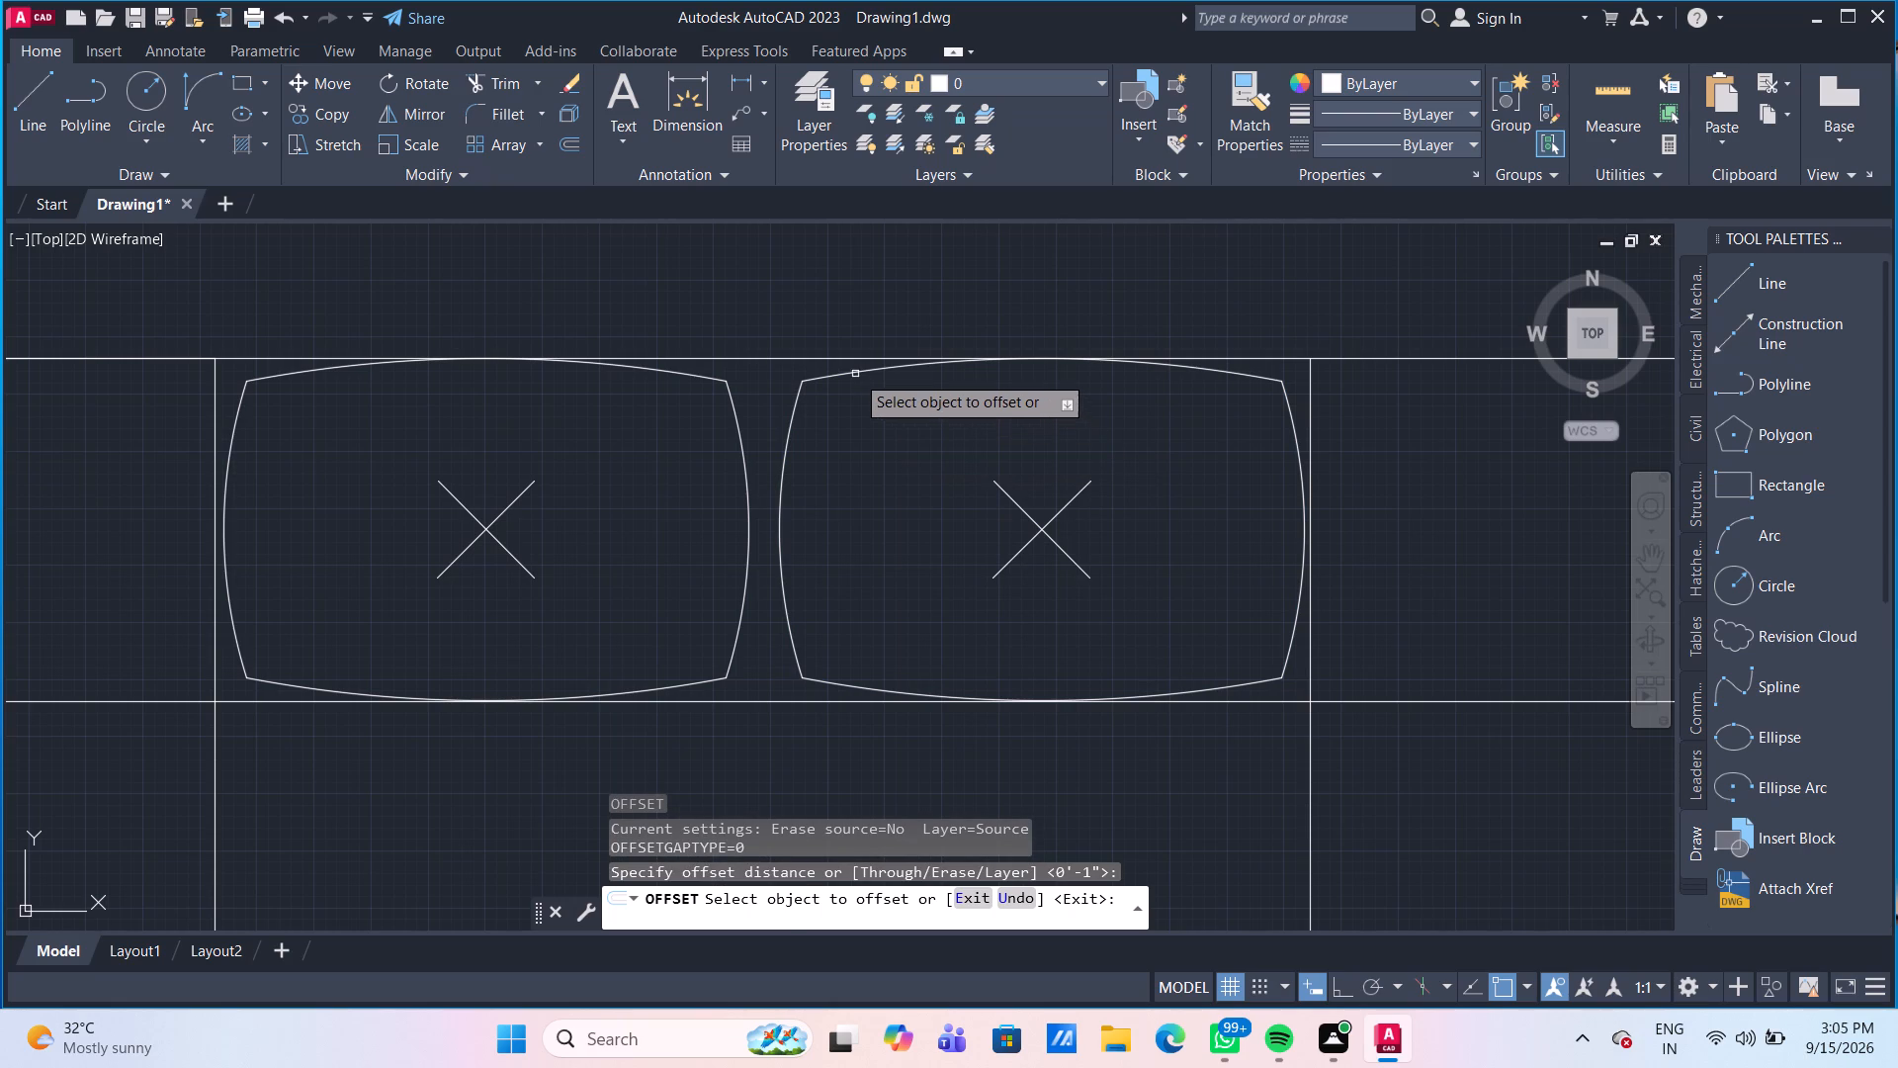
click(855, 374)
click(868, 381)
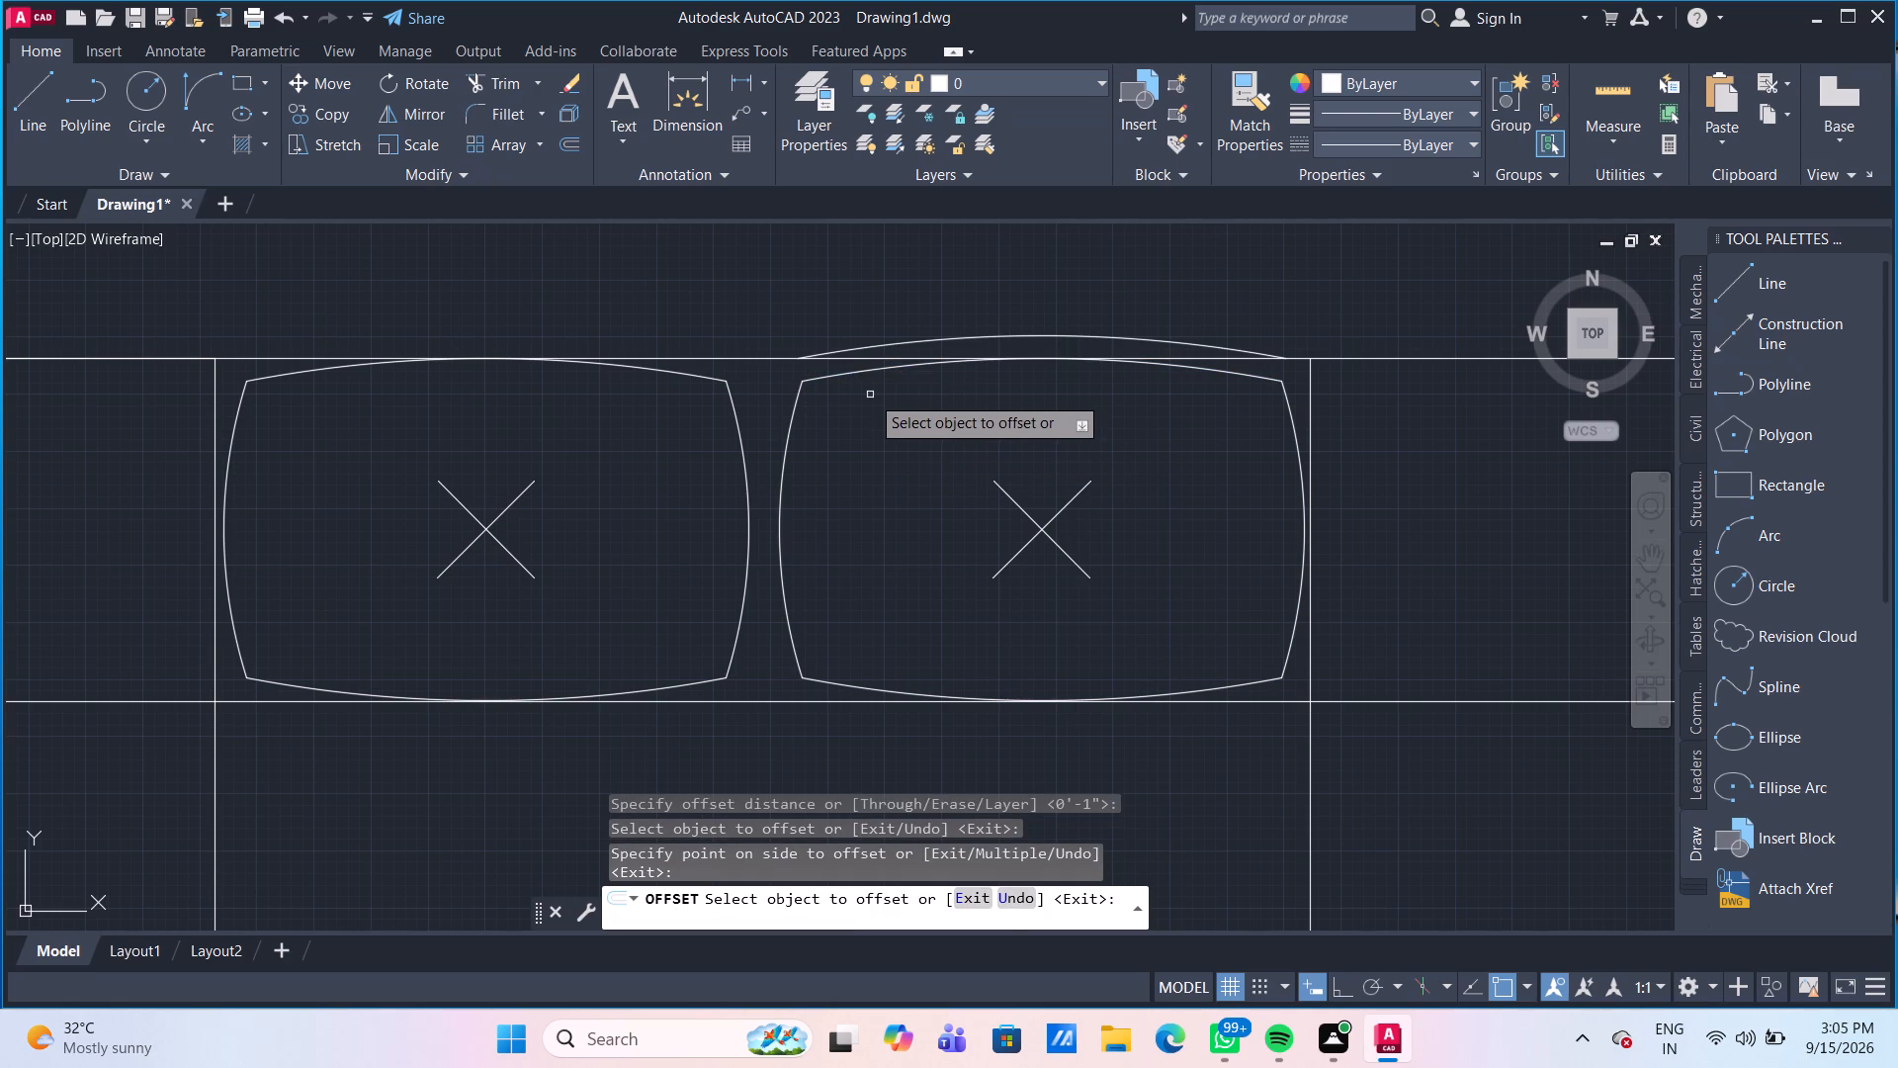
click(858, 373)
click(878, 407)
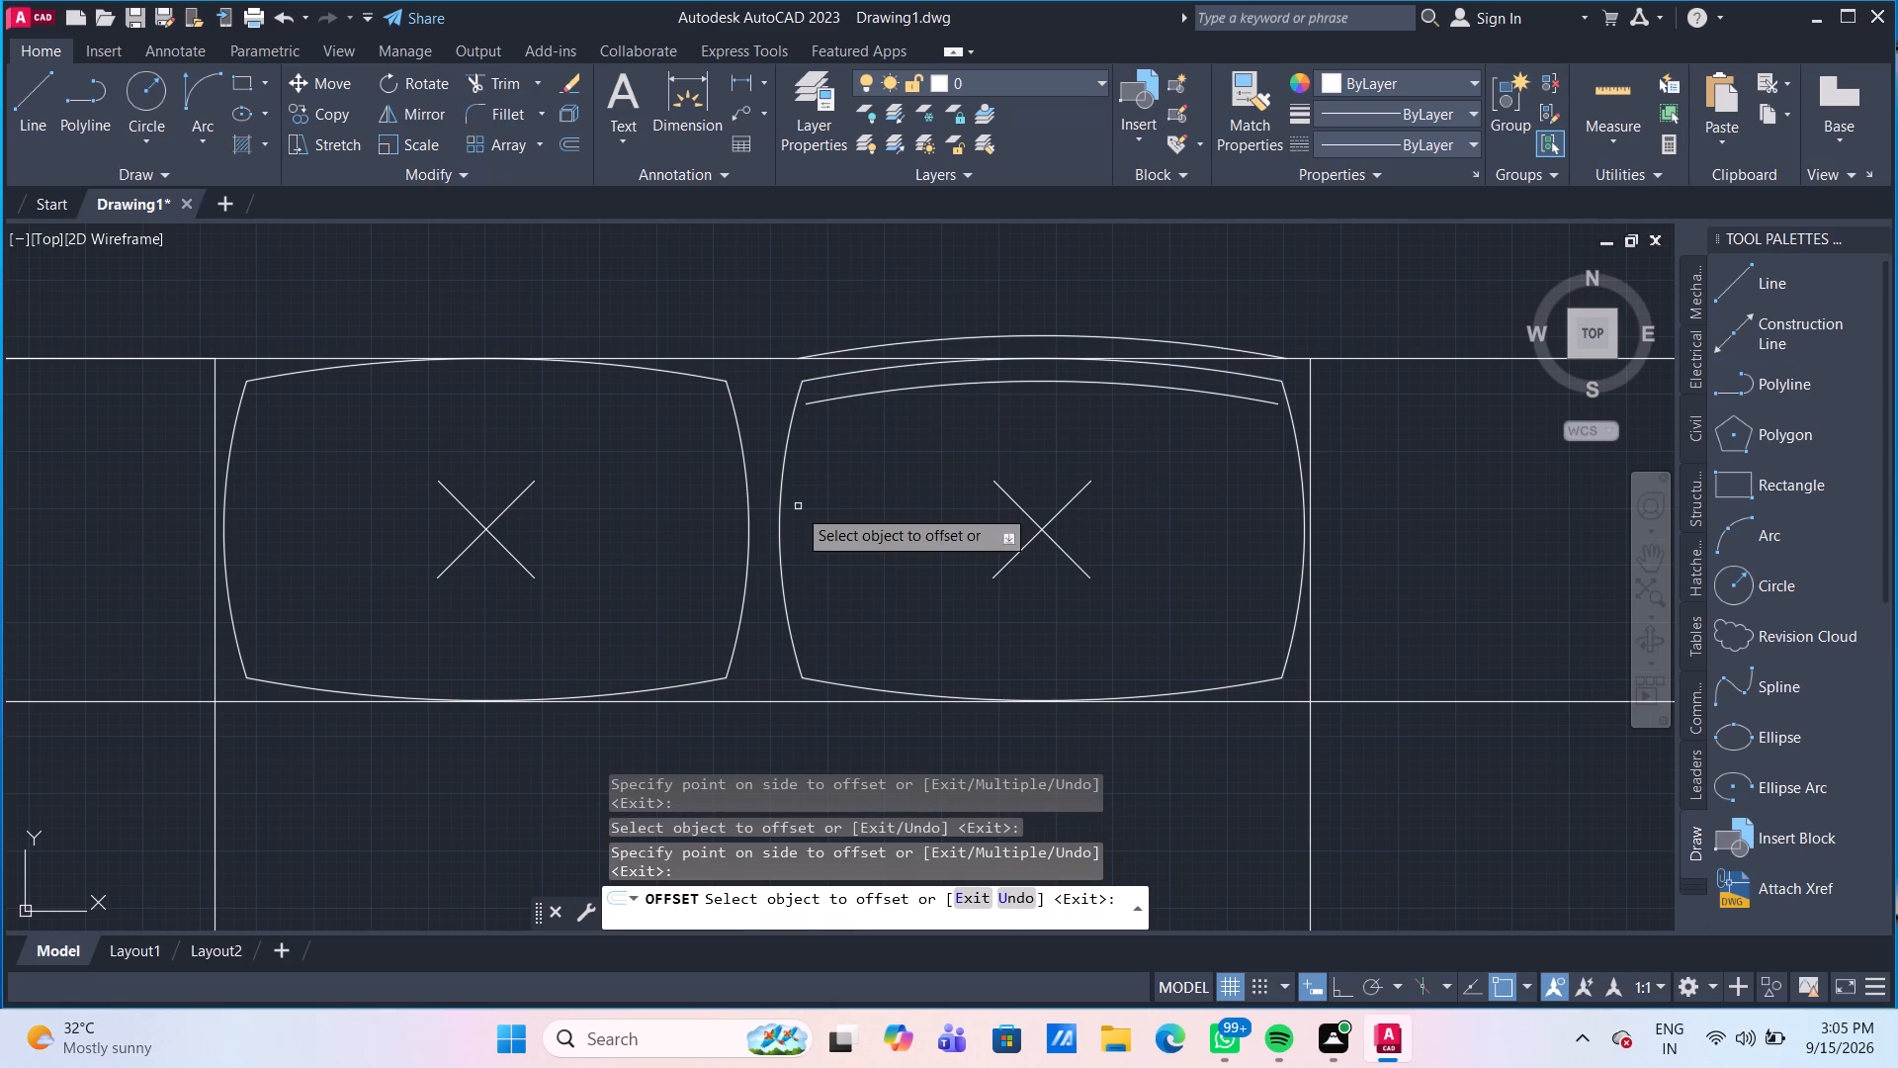
click(778, 523)
click(861, 529)
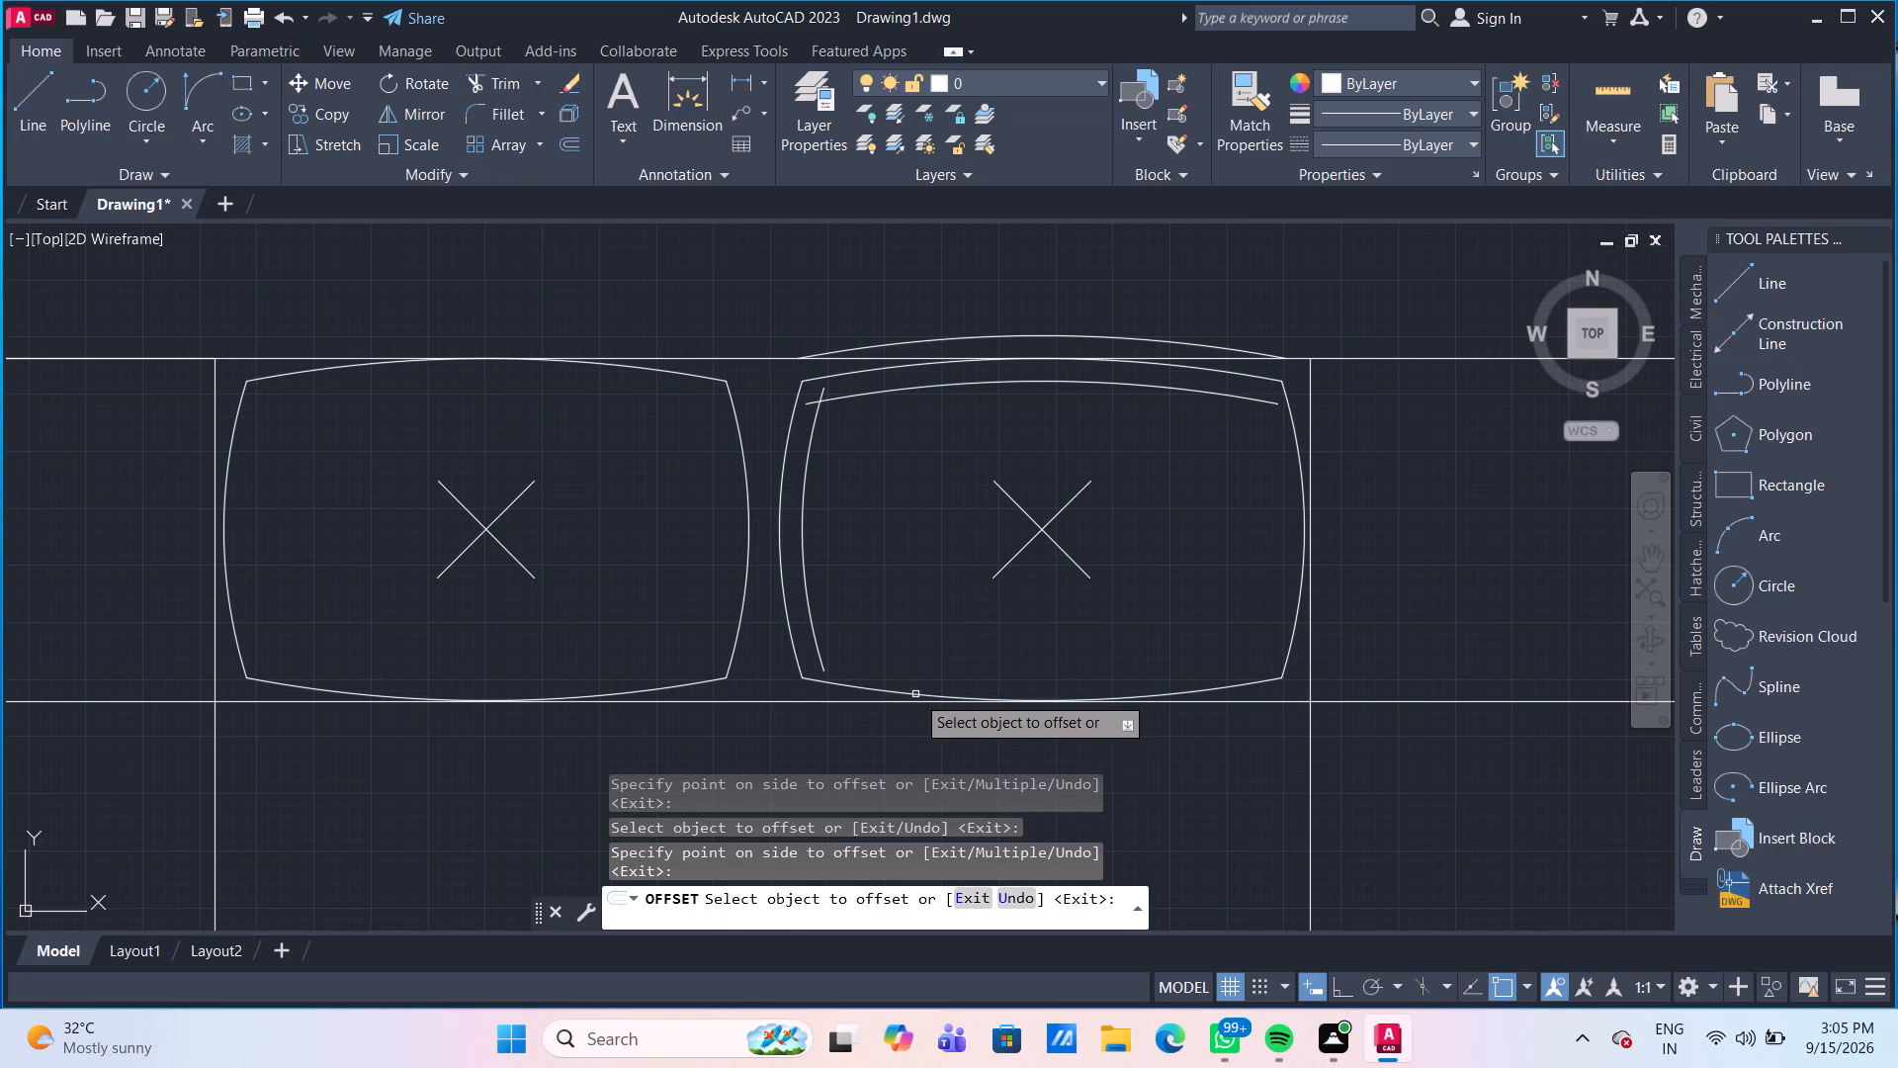
drag(915, 695, 922, 674)
click(940, 632)
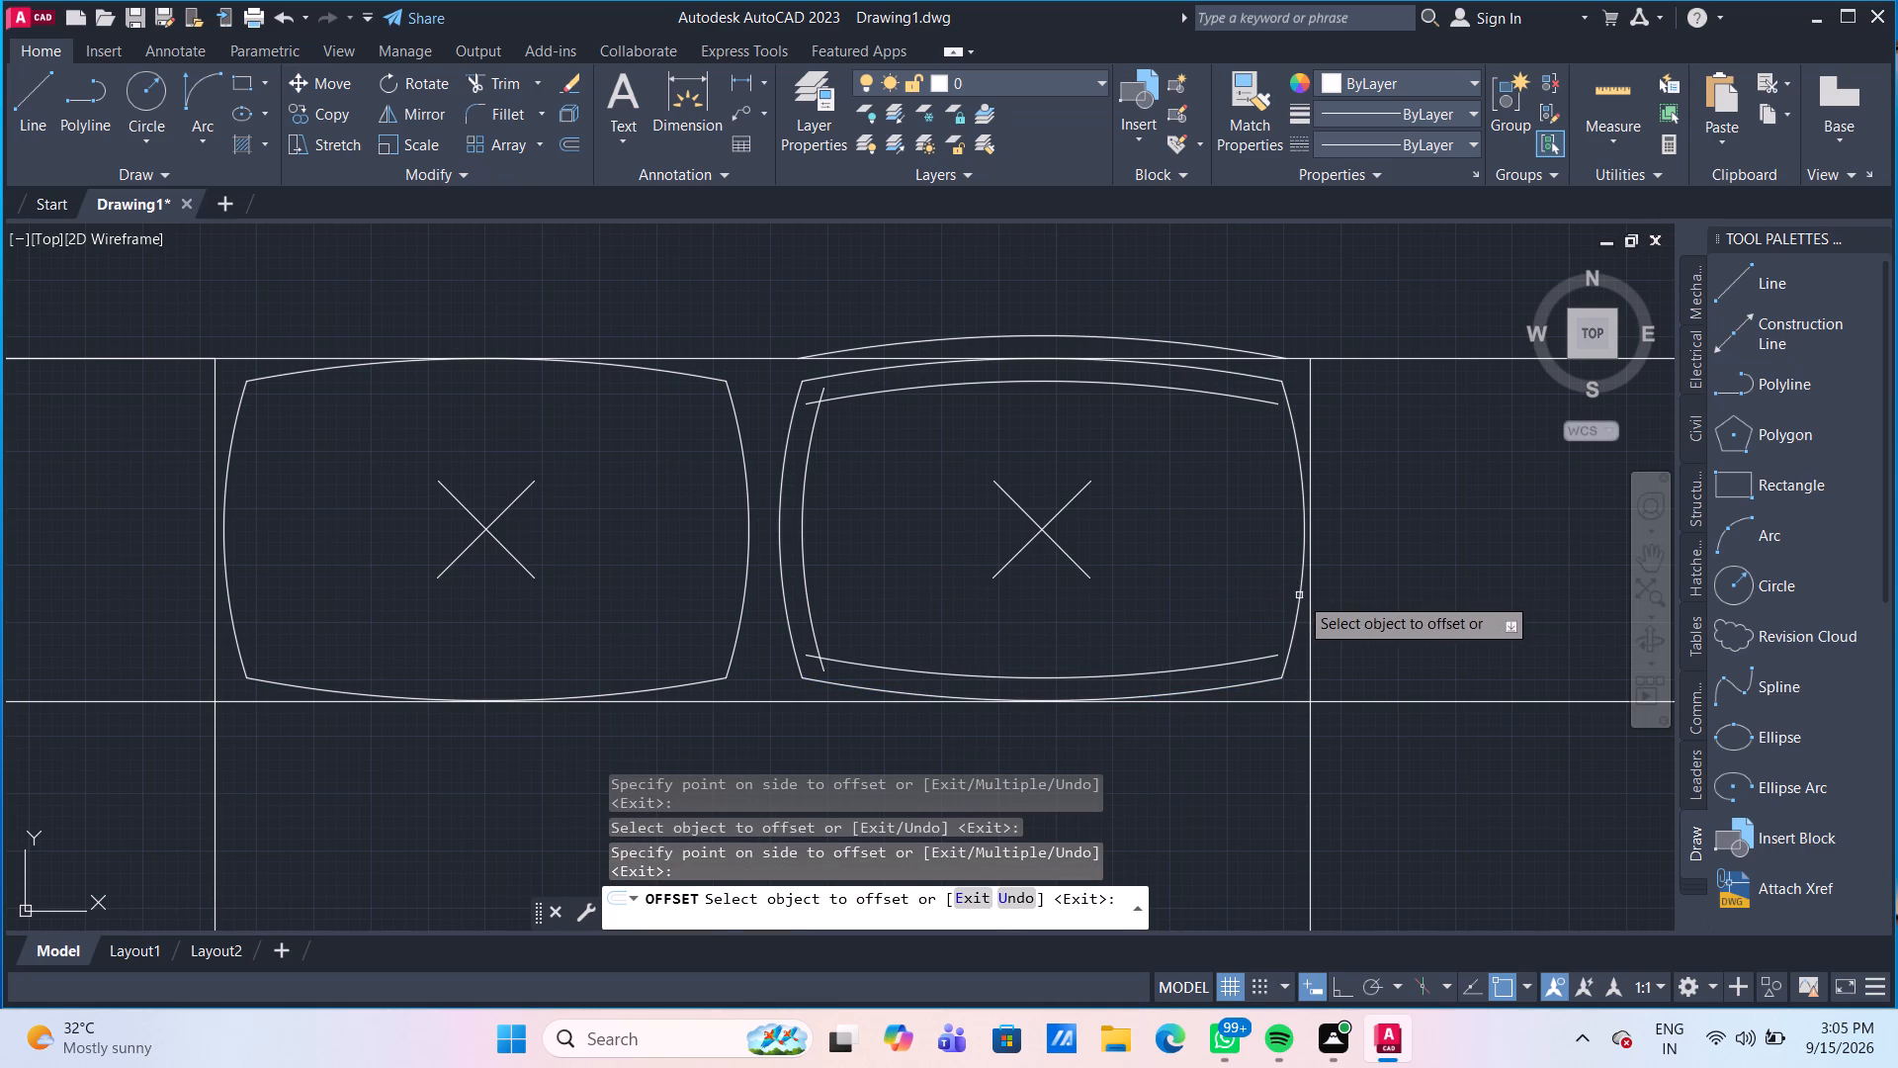
drag(1301, 597, 1272, 604)
click(1225, 605)
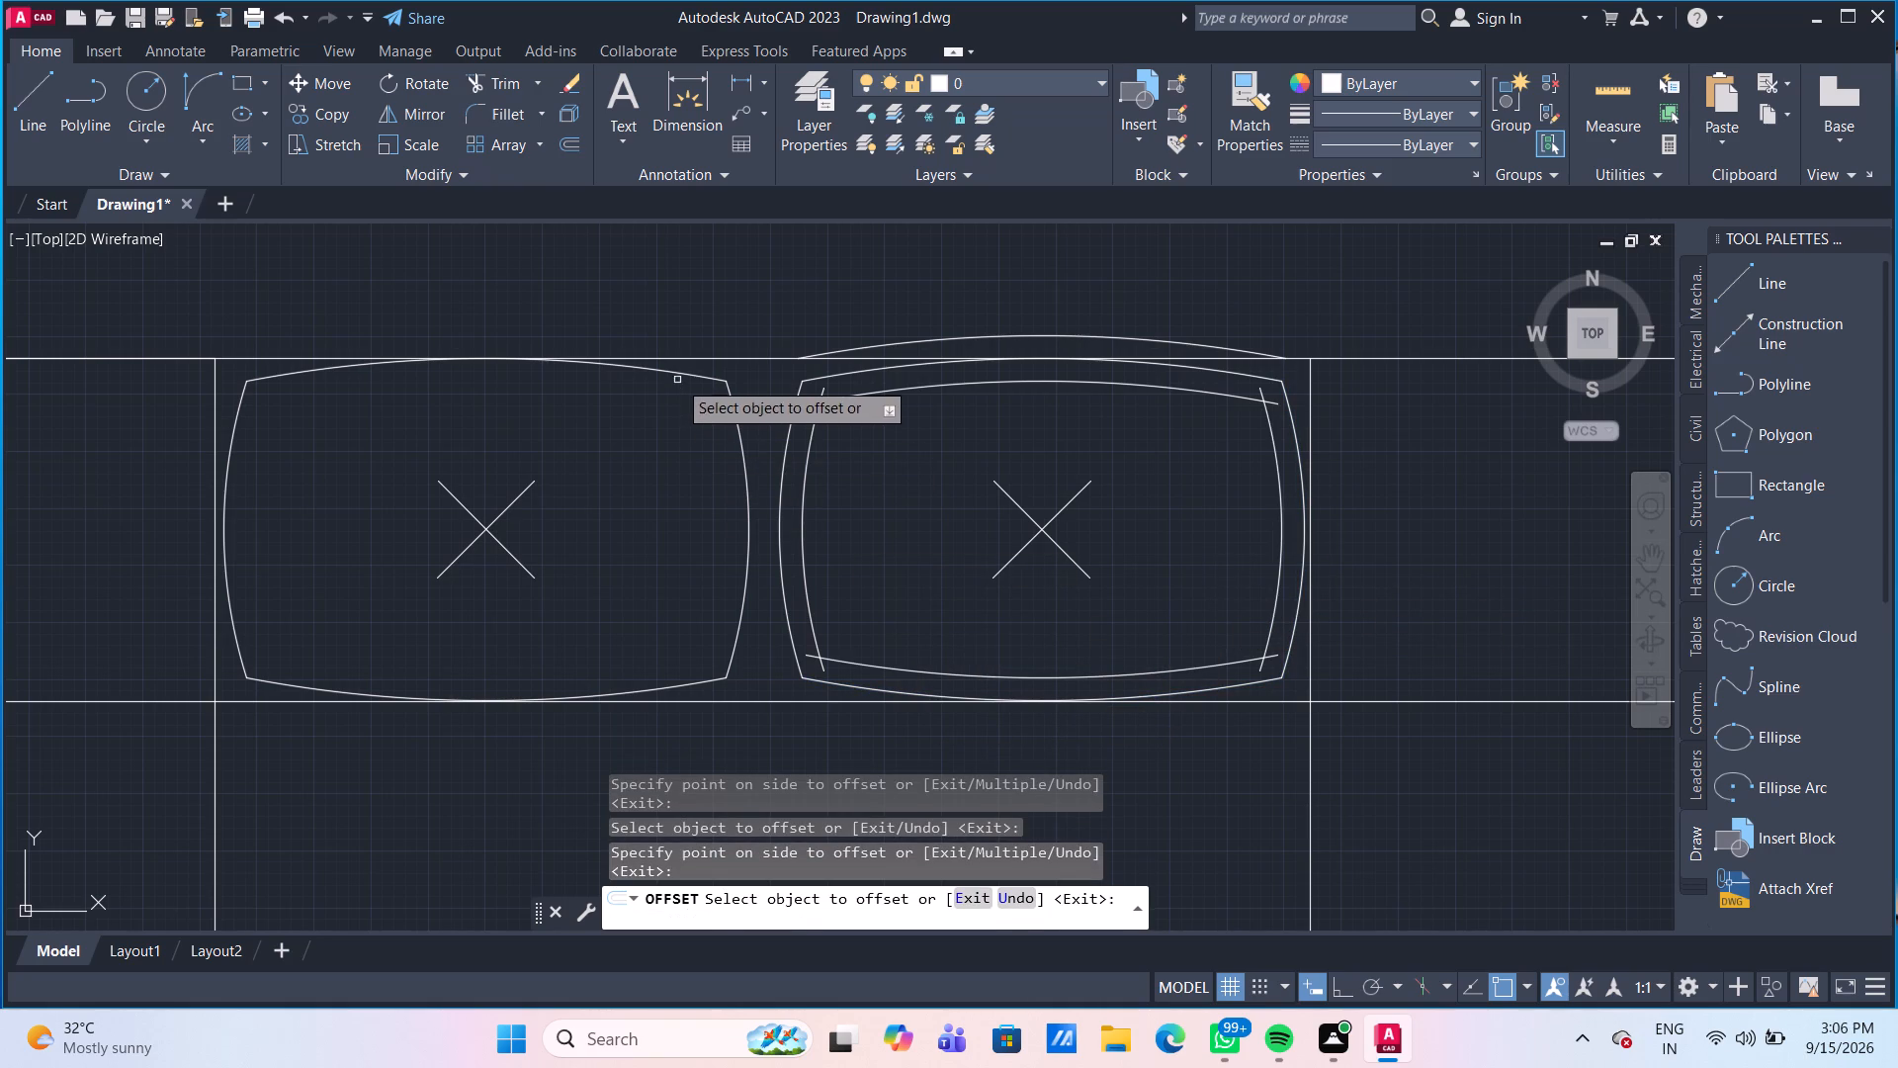
Offset each of the left pillow's four outline arcs inward by 1".
click(679, 373)
click(675, 421)
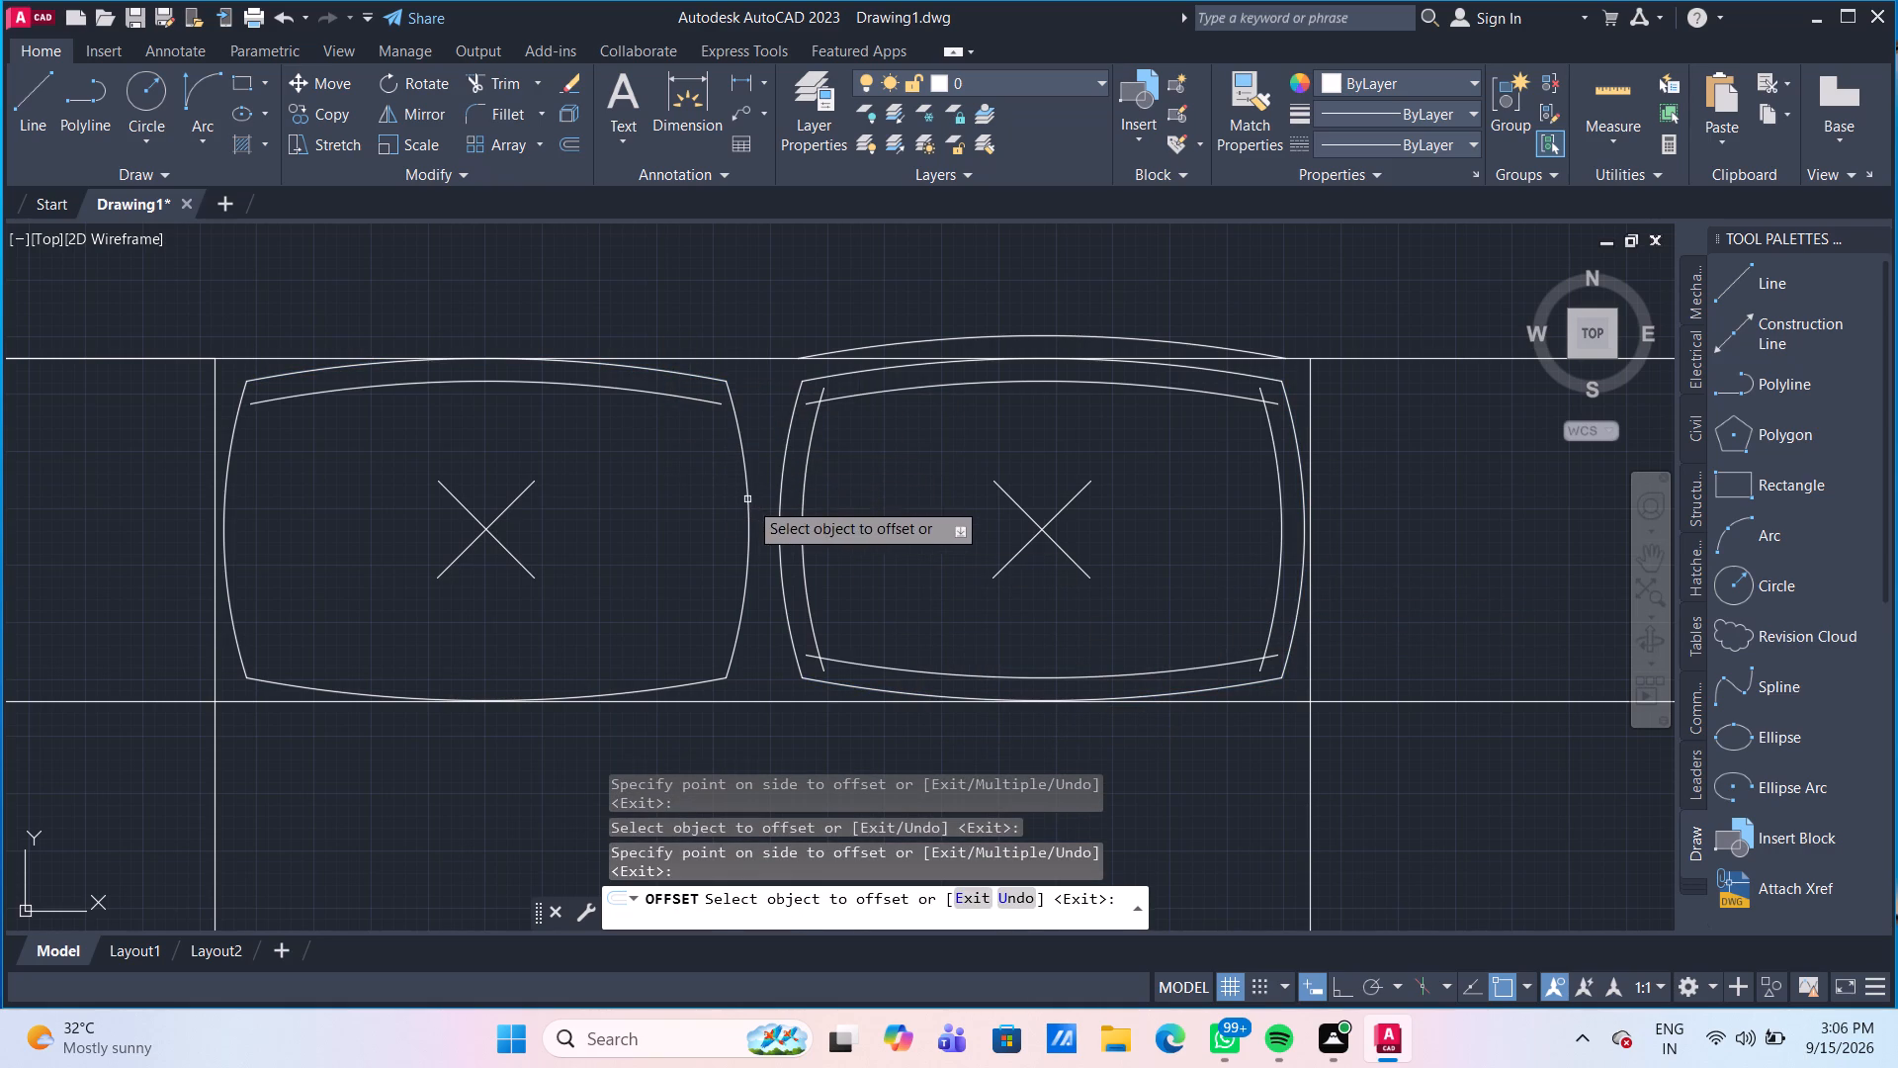
drag(748, 500, 734, 500)
click(694, 498)
click(609, 691)
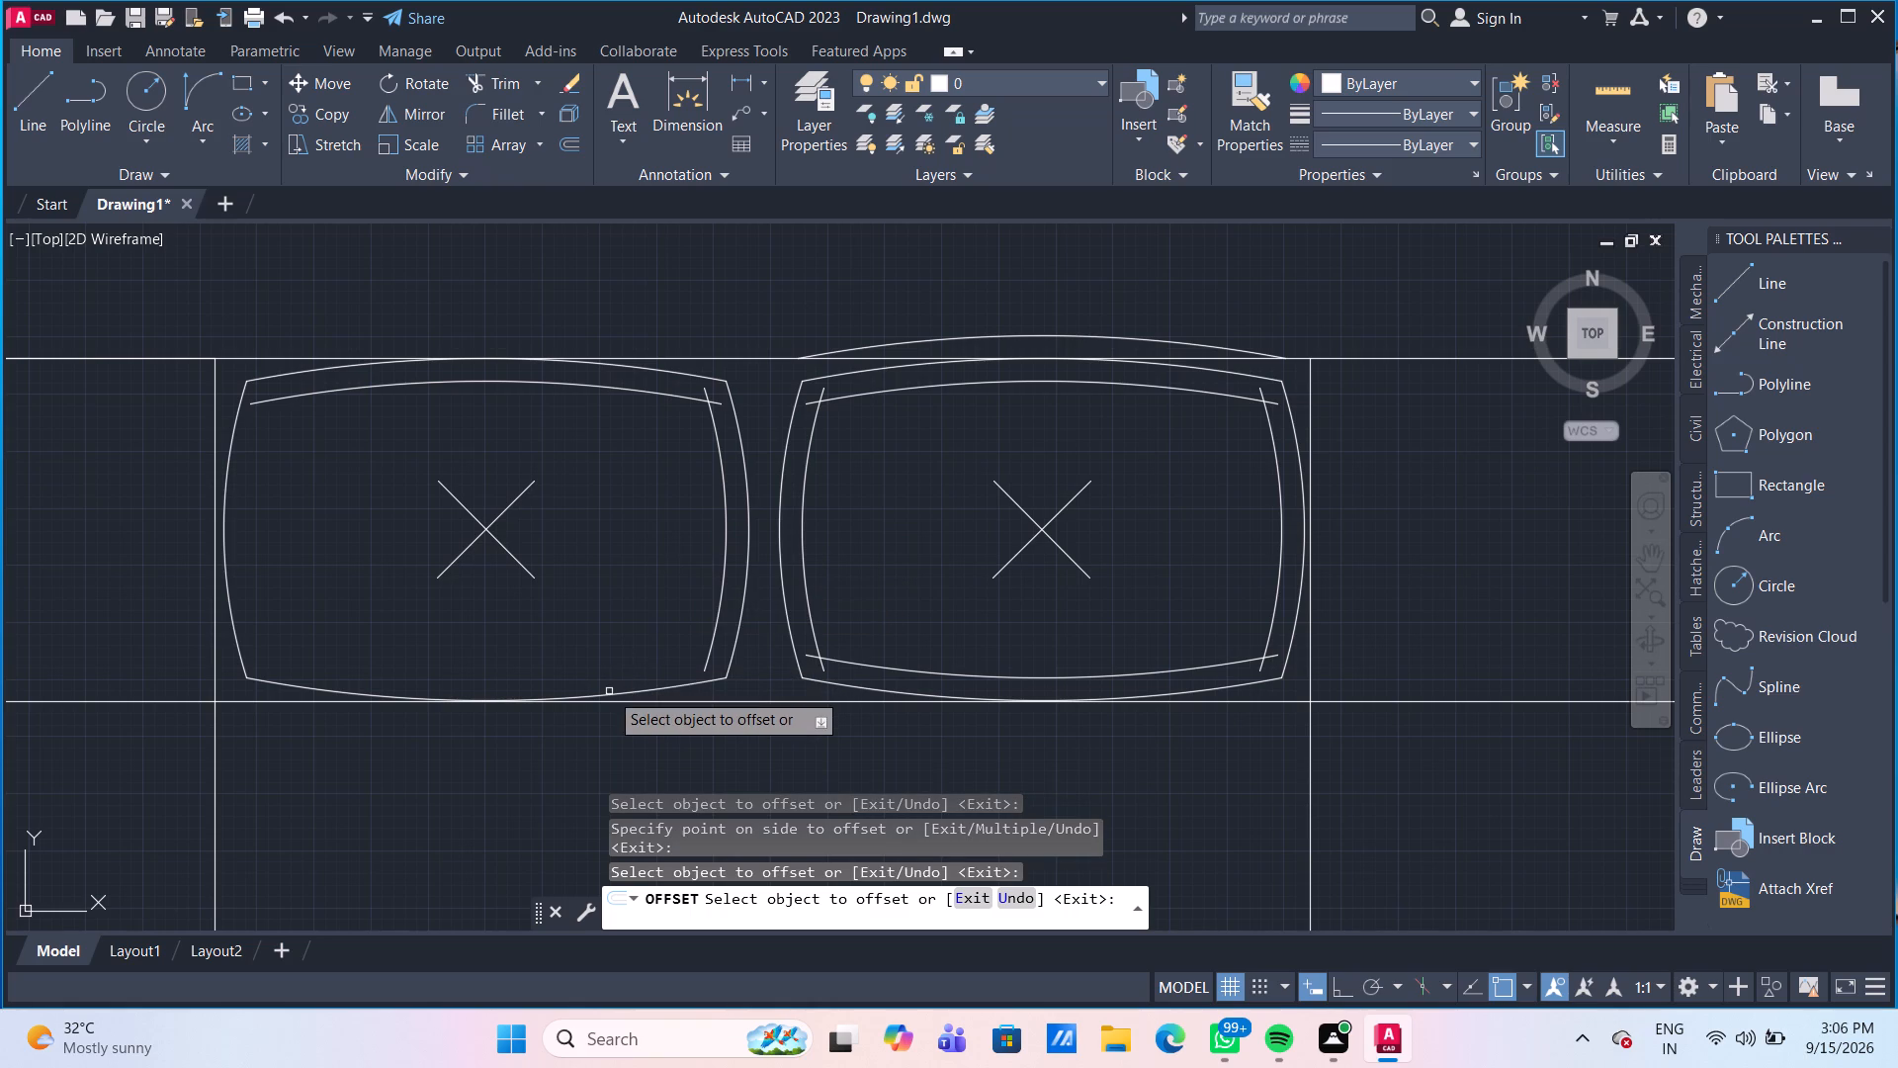
click(625, 695)
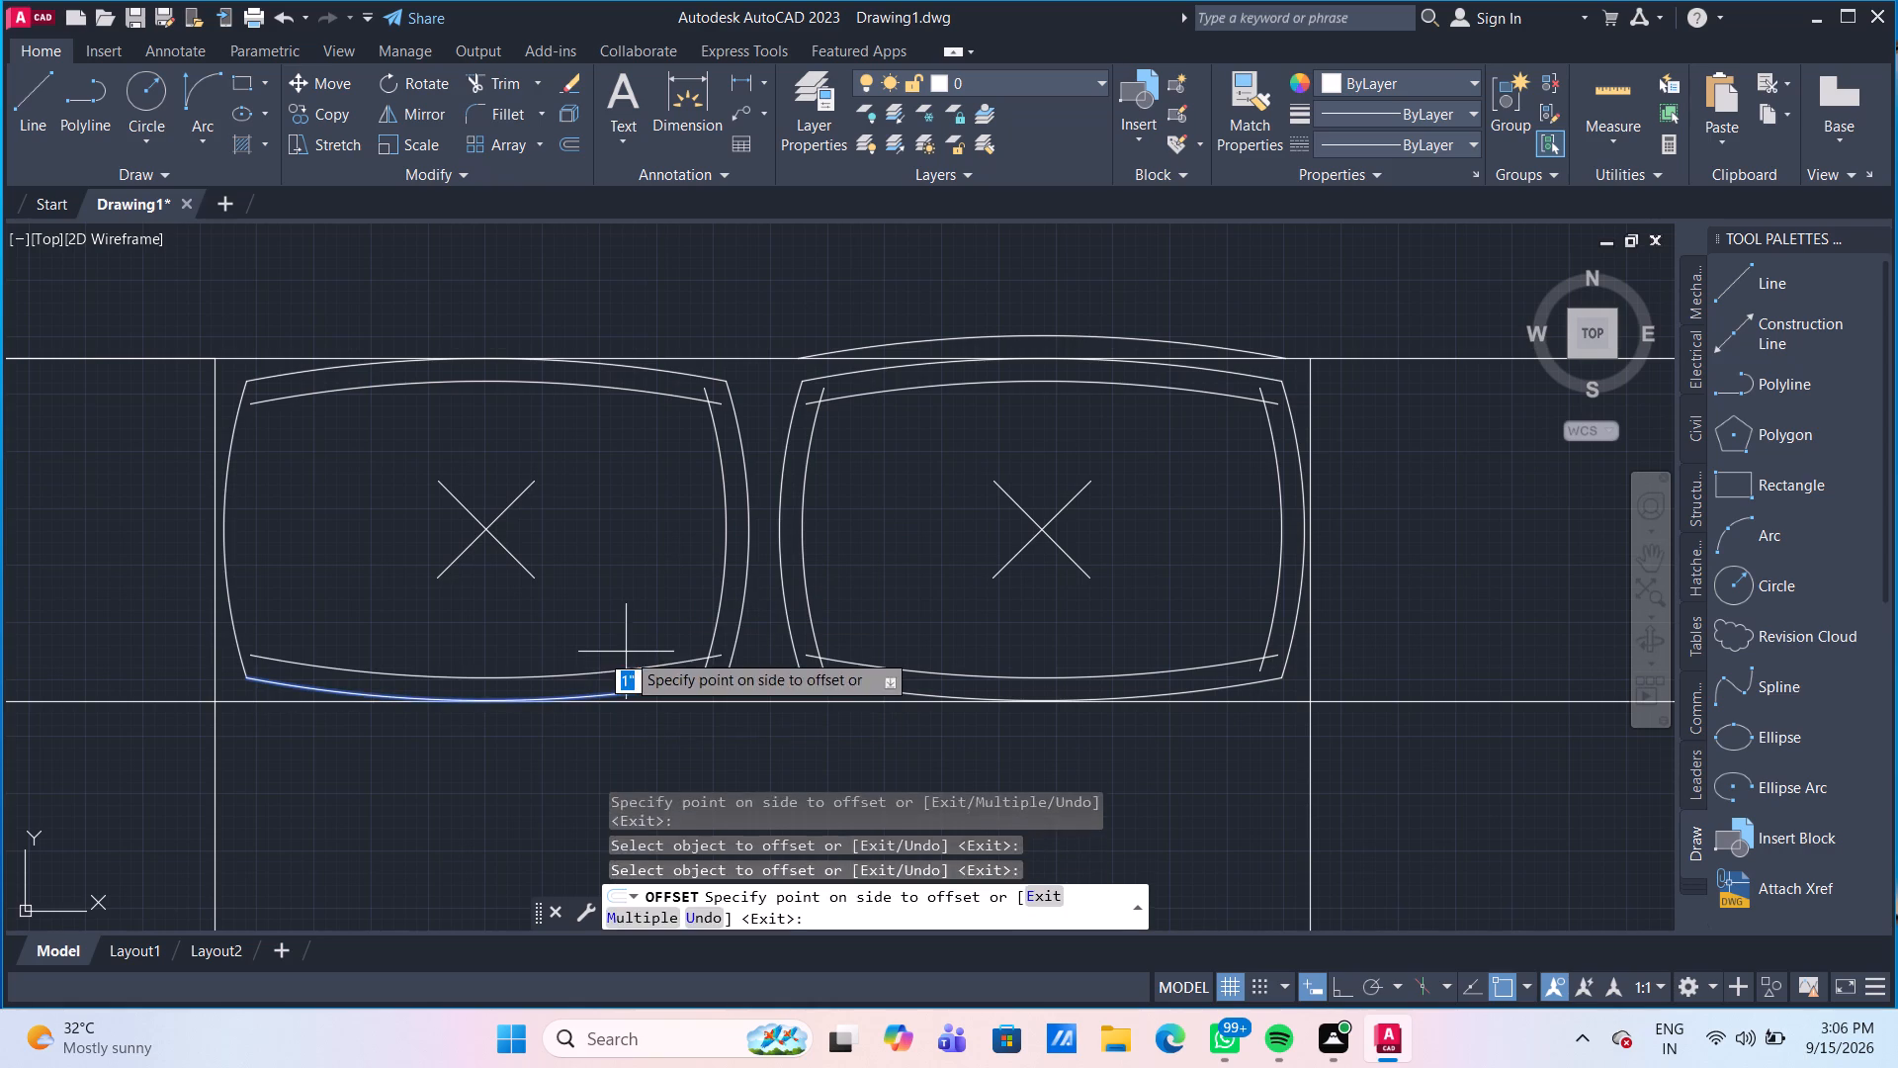
click(626, 652)
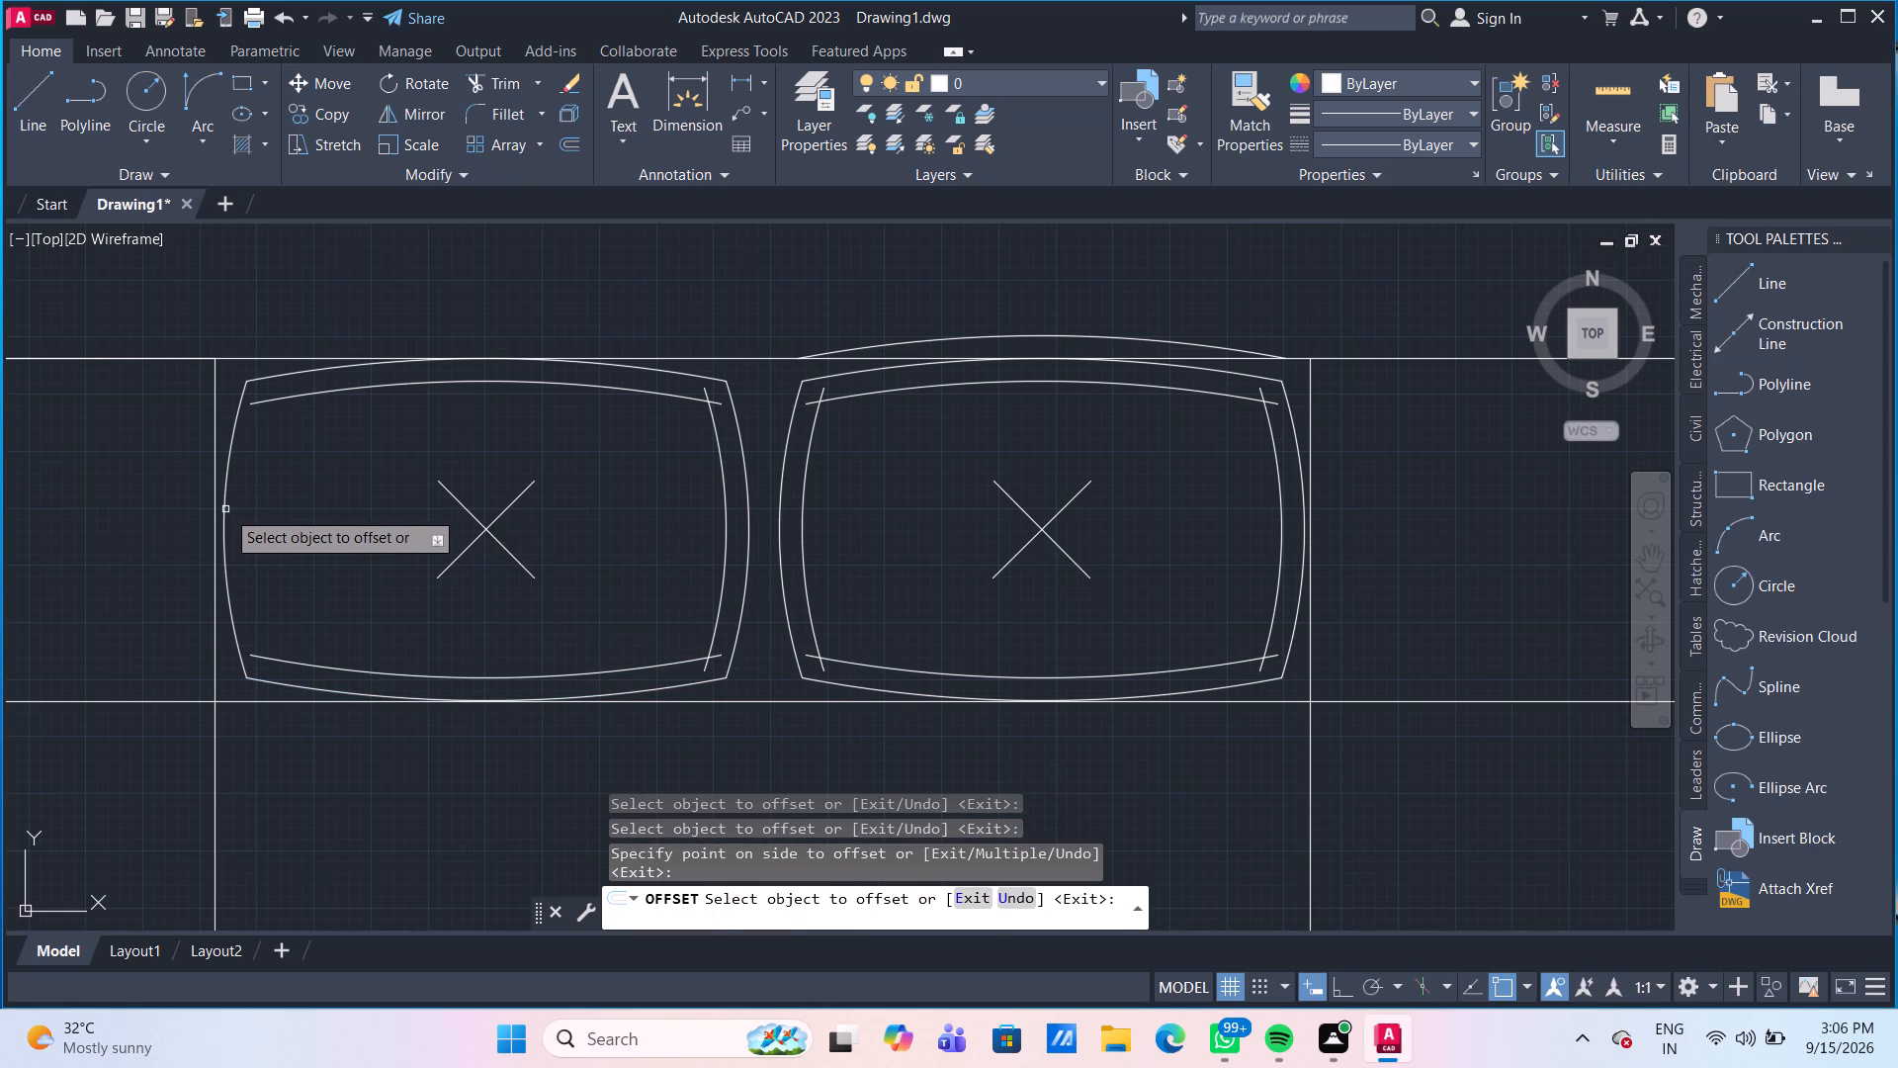
click(225, 509)
click(288, 525)
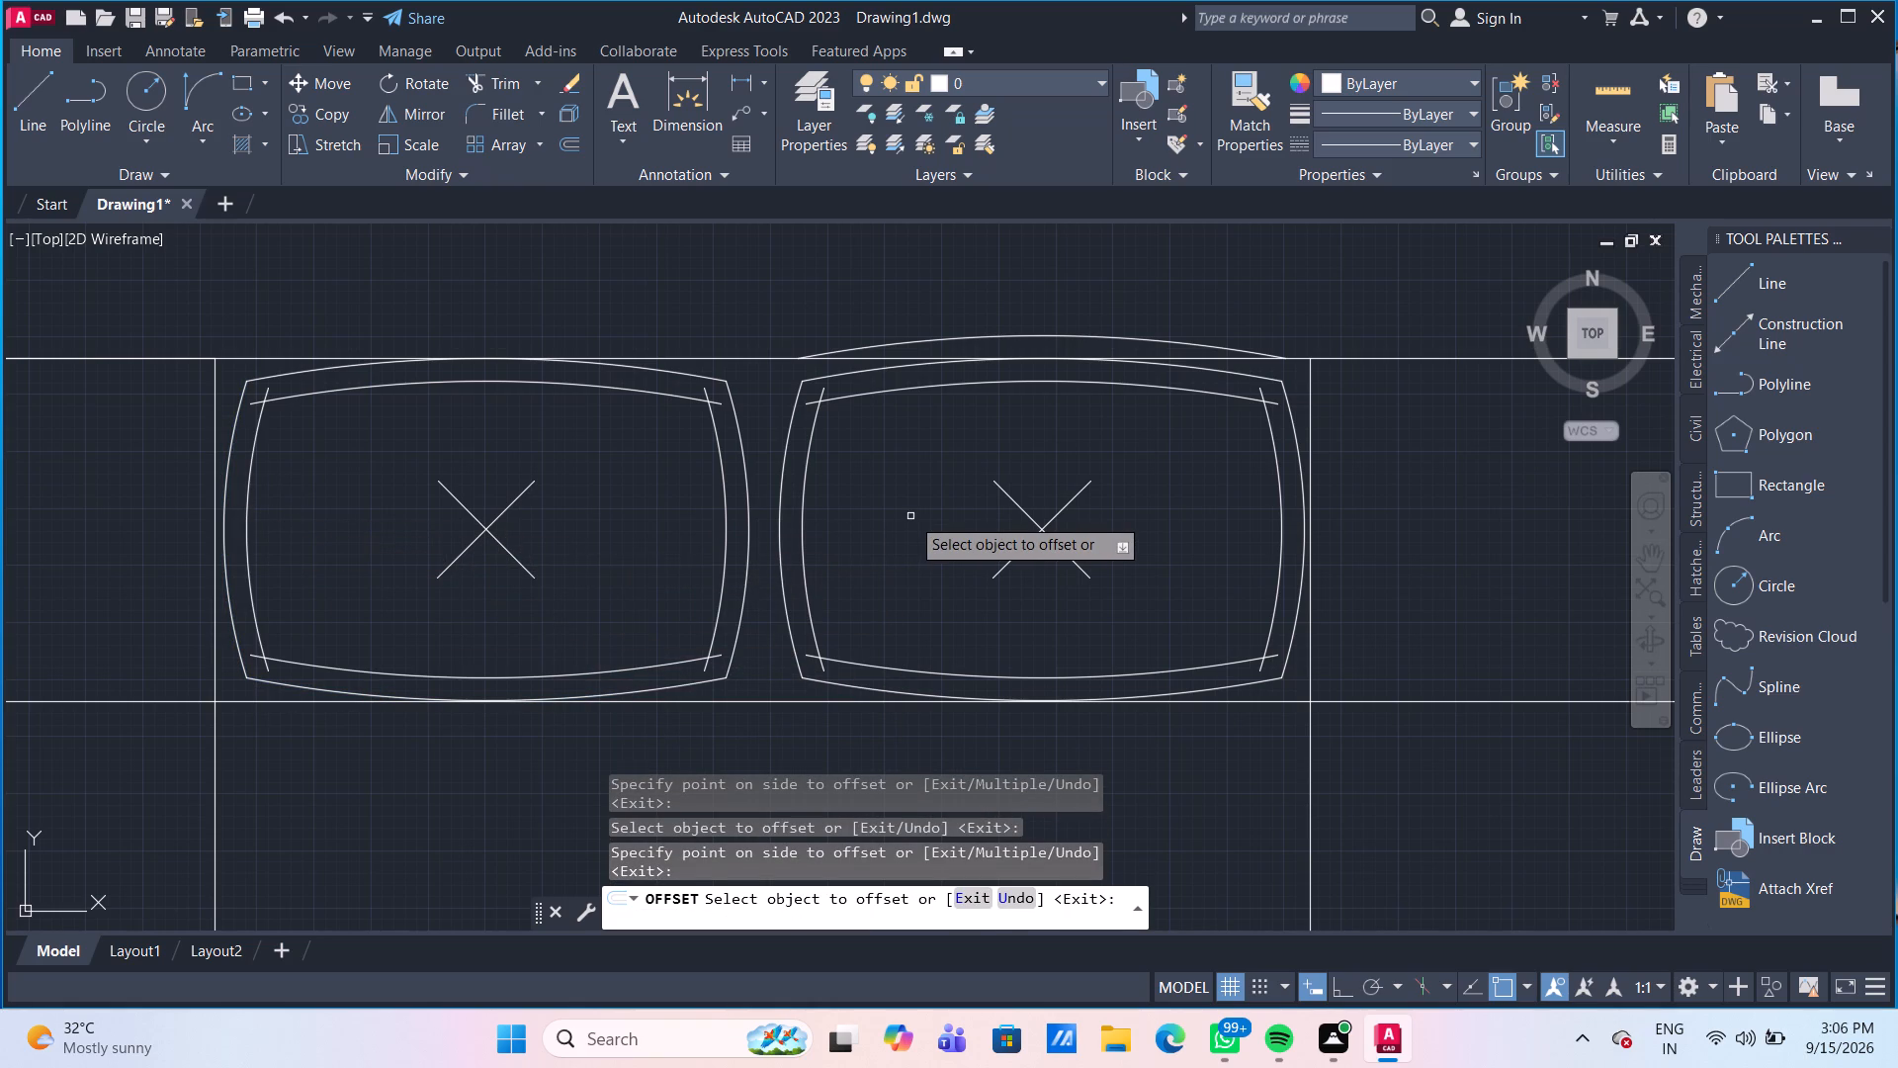
key(Escape)
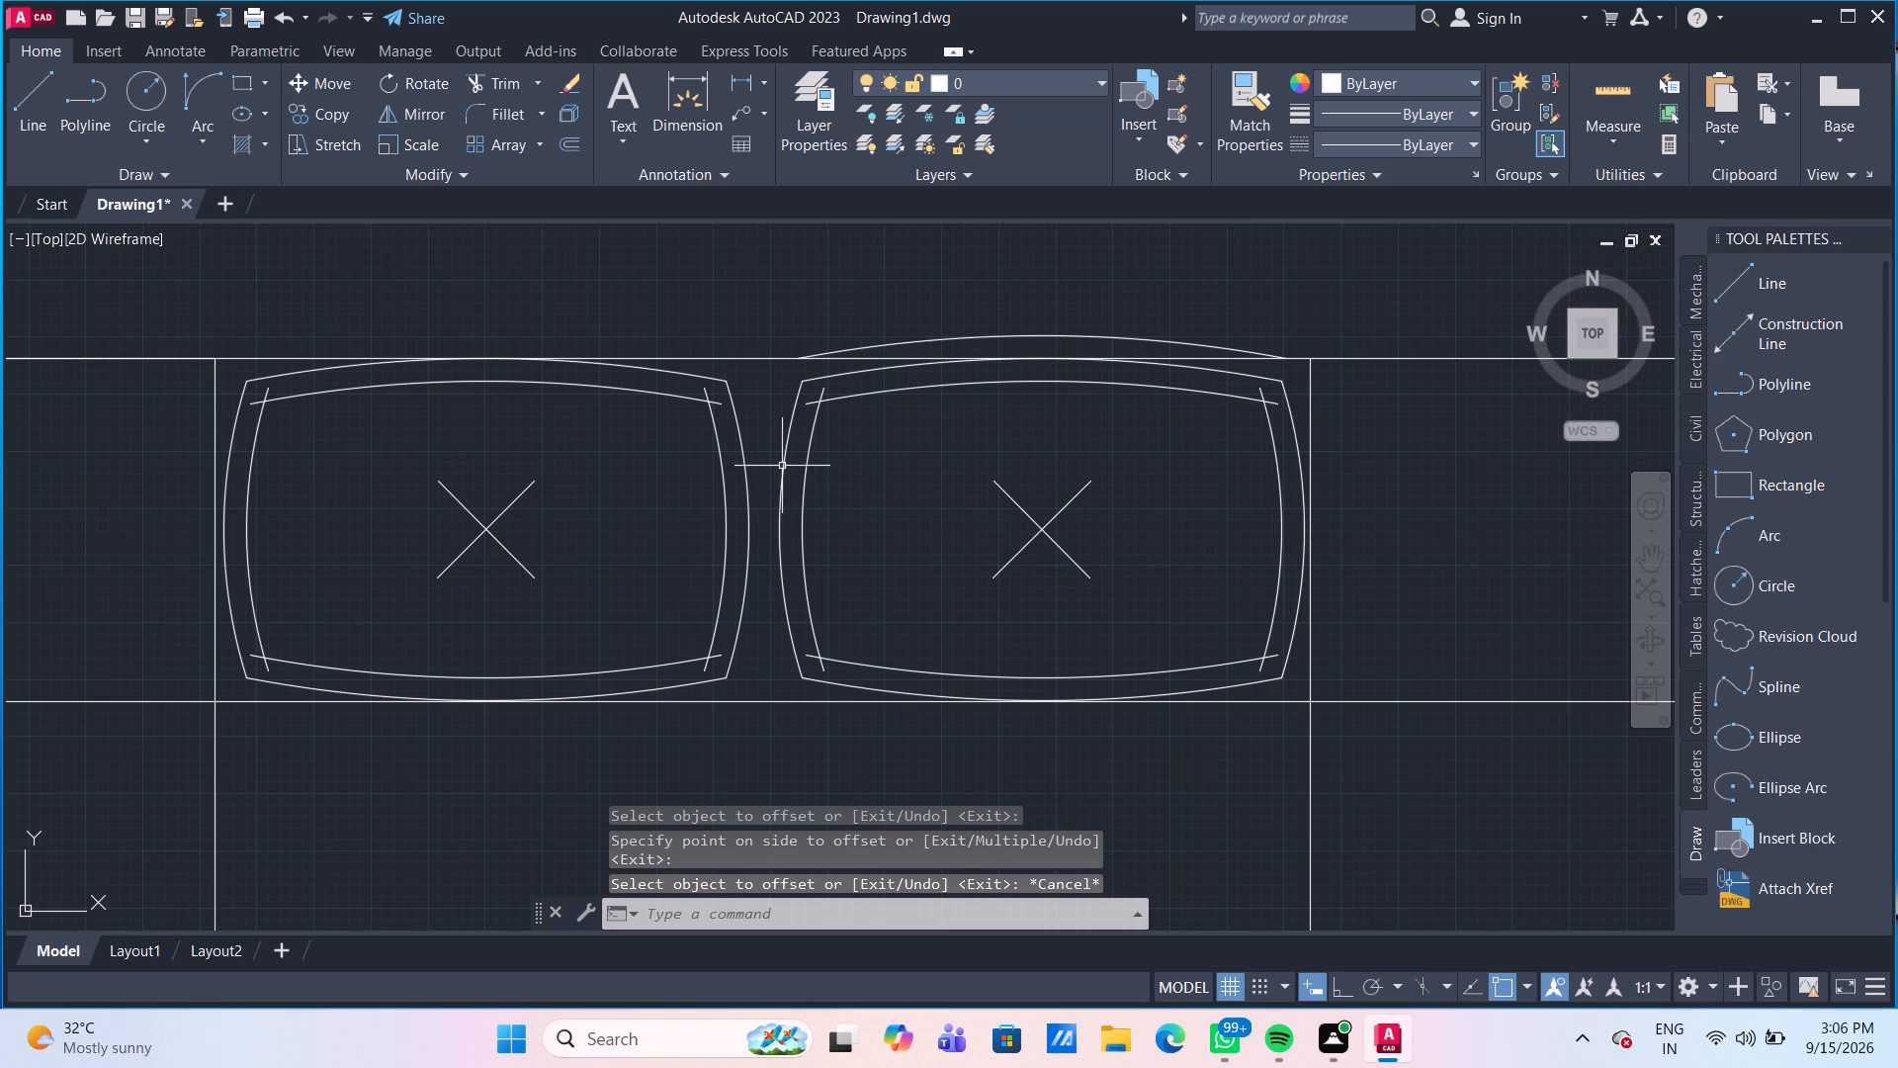
Delete the original outer outlines of both pillows, keeping the inner offset arcs.
click(783, 466)
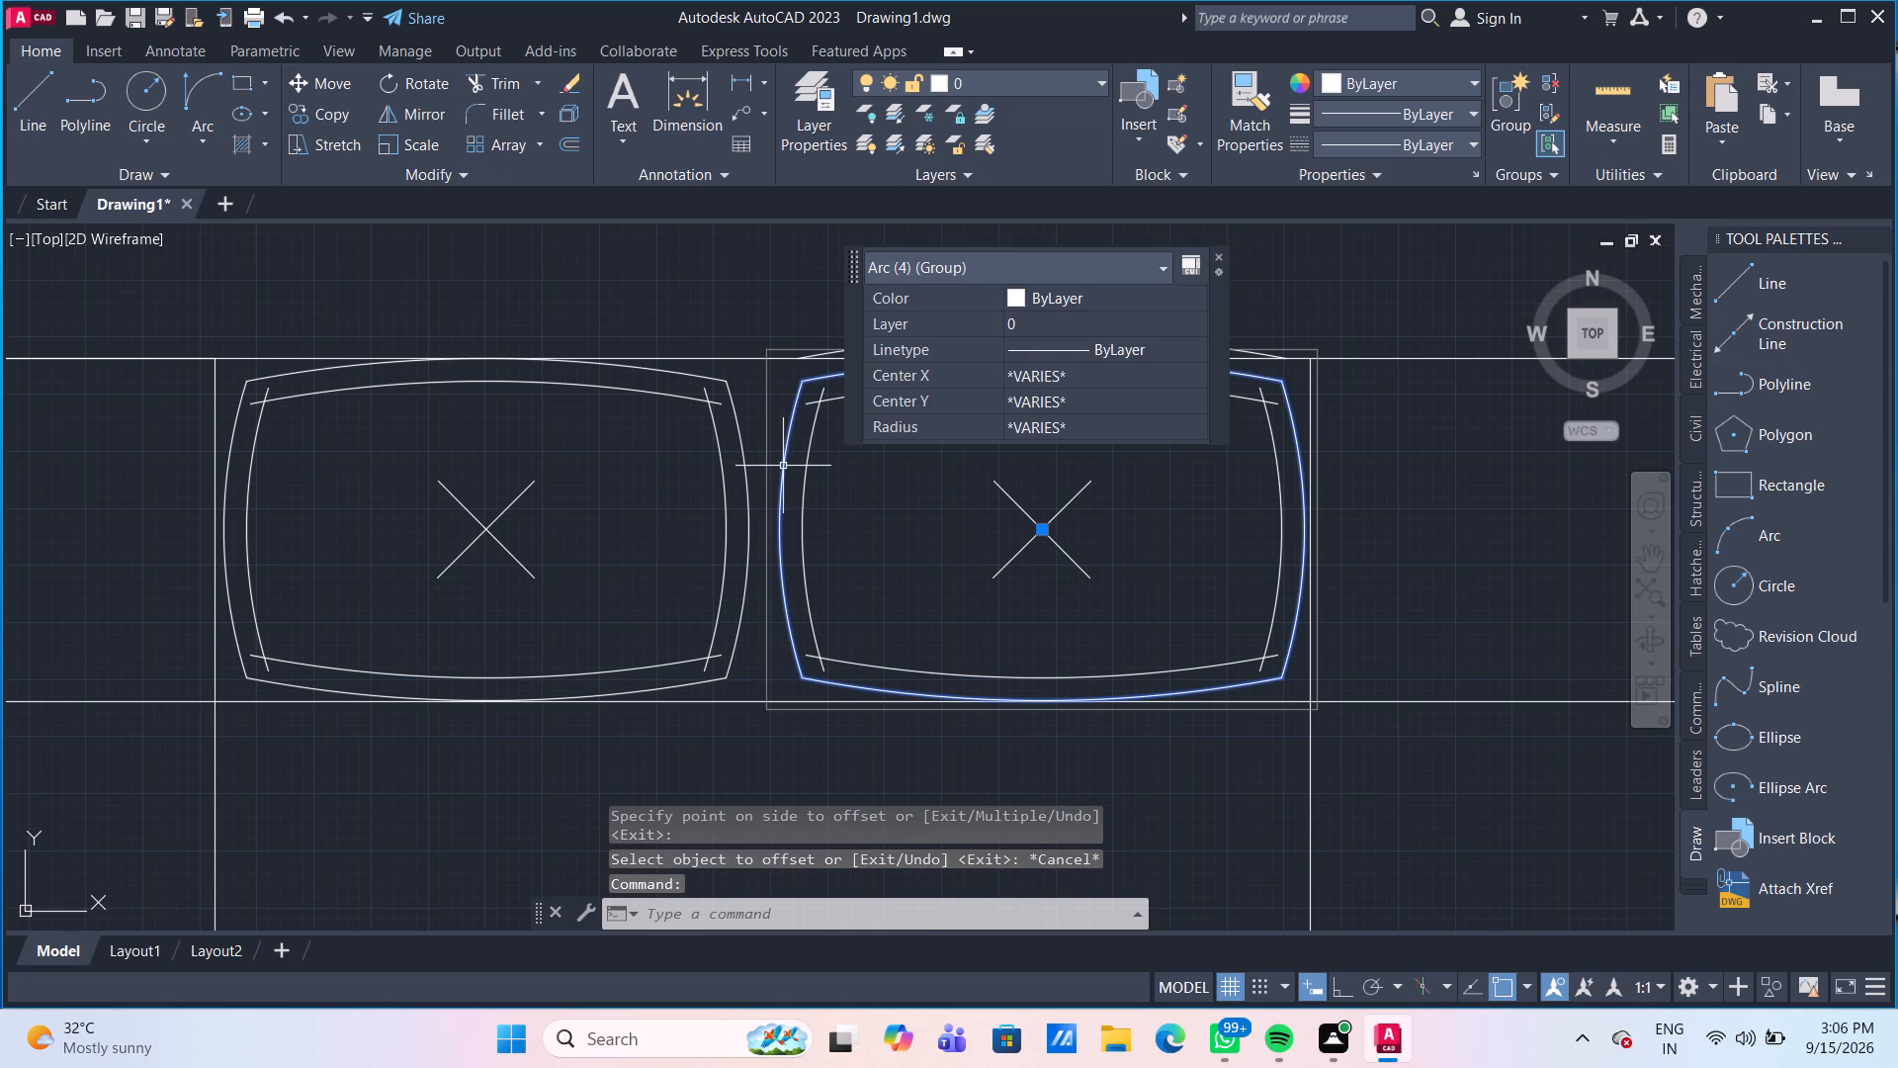
key(Delete)
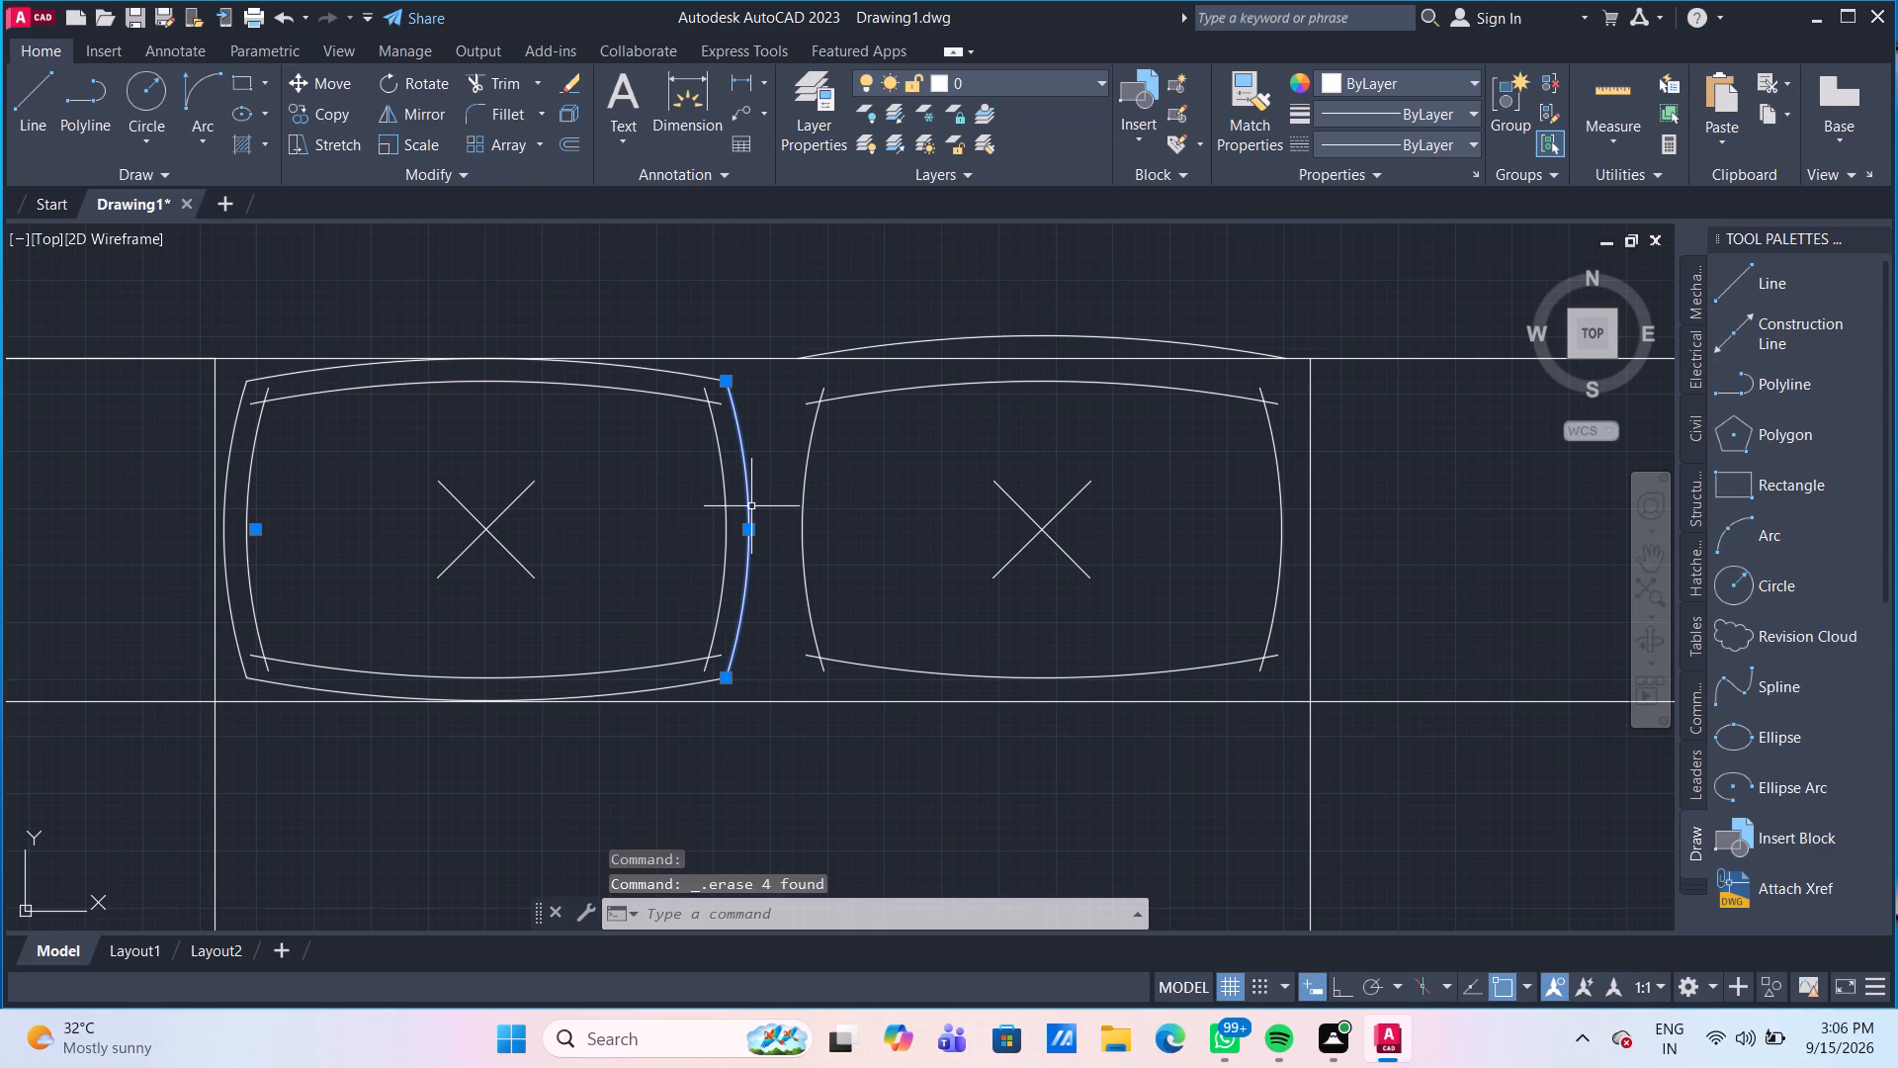
click(751, 506)
key(Delete)
click(685, 379)
key(Delete)
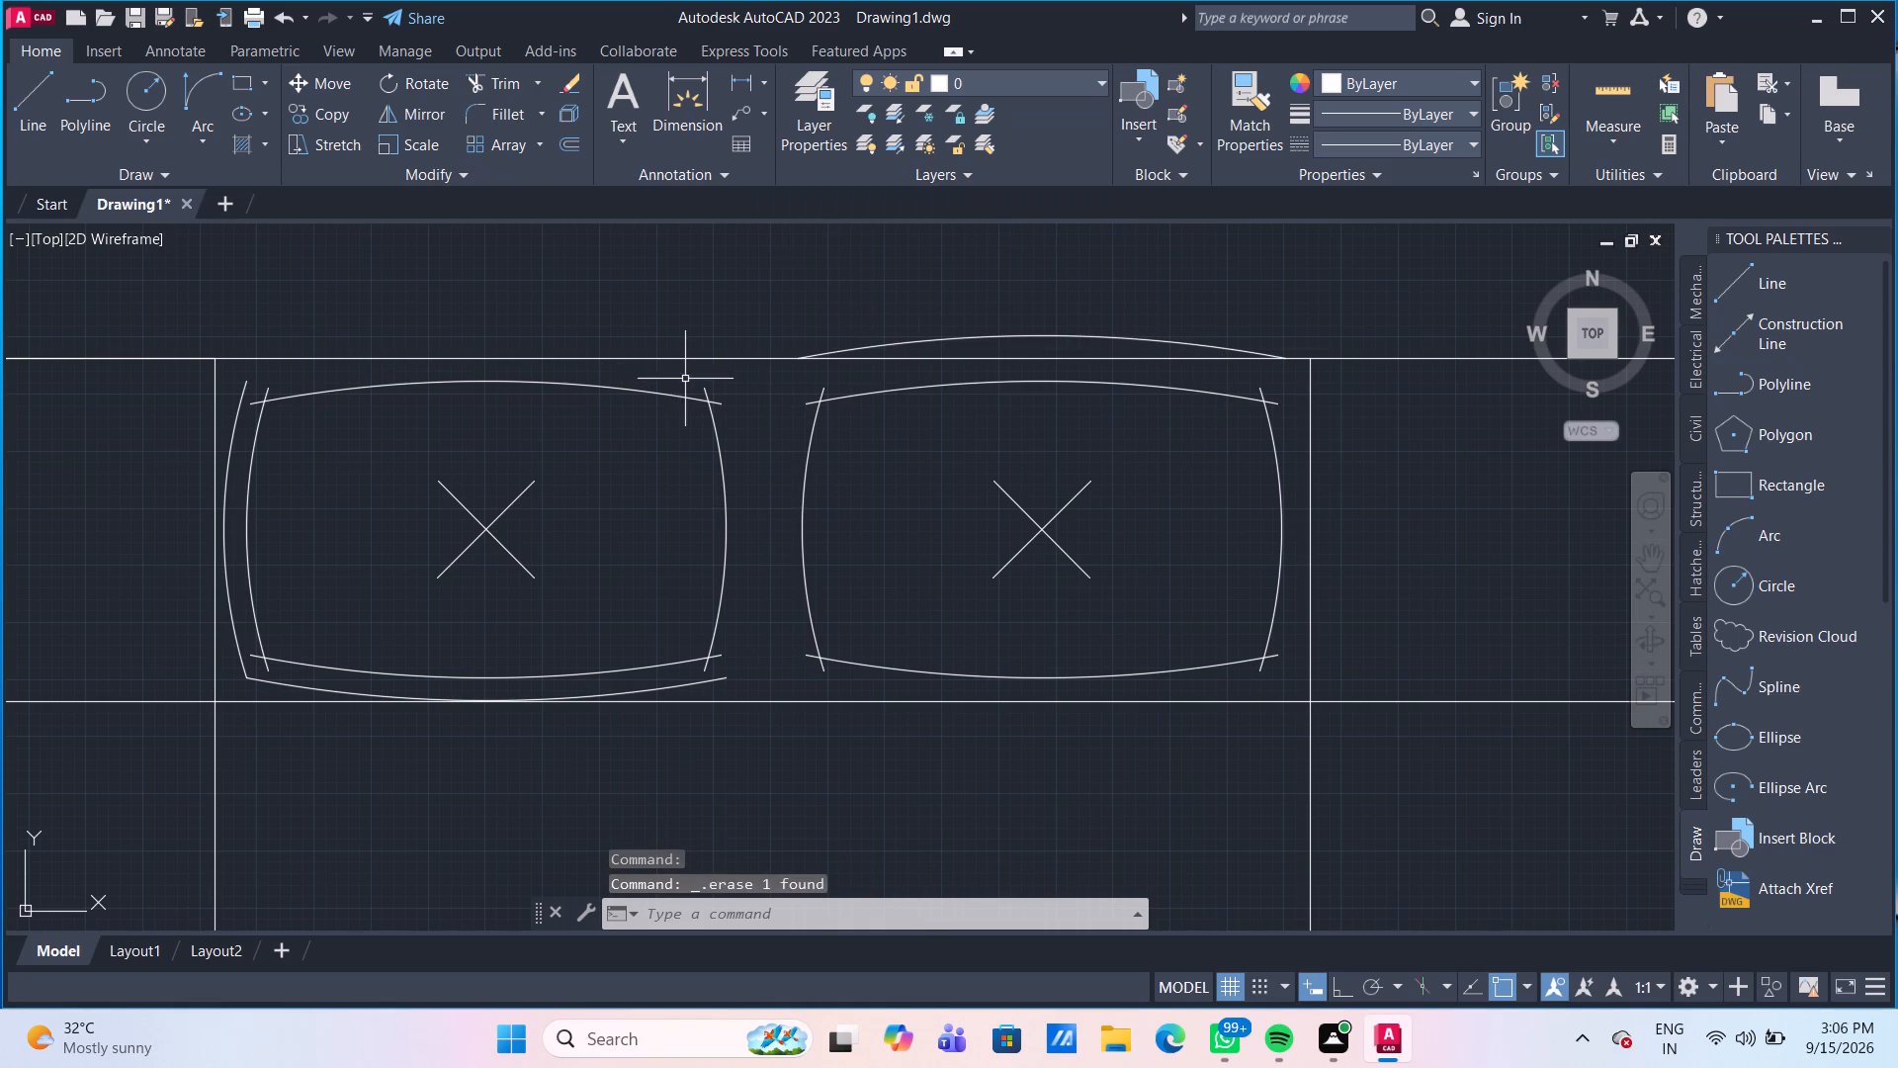
click(240, 404)
key(Delete)
click(274, 684)
key(Delete)
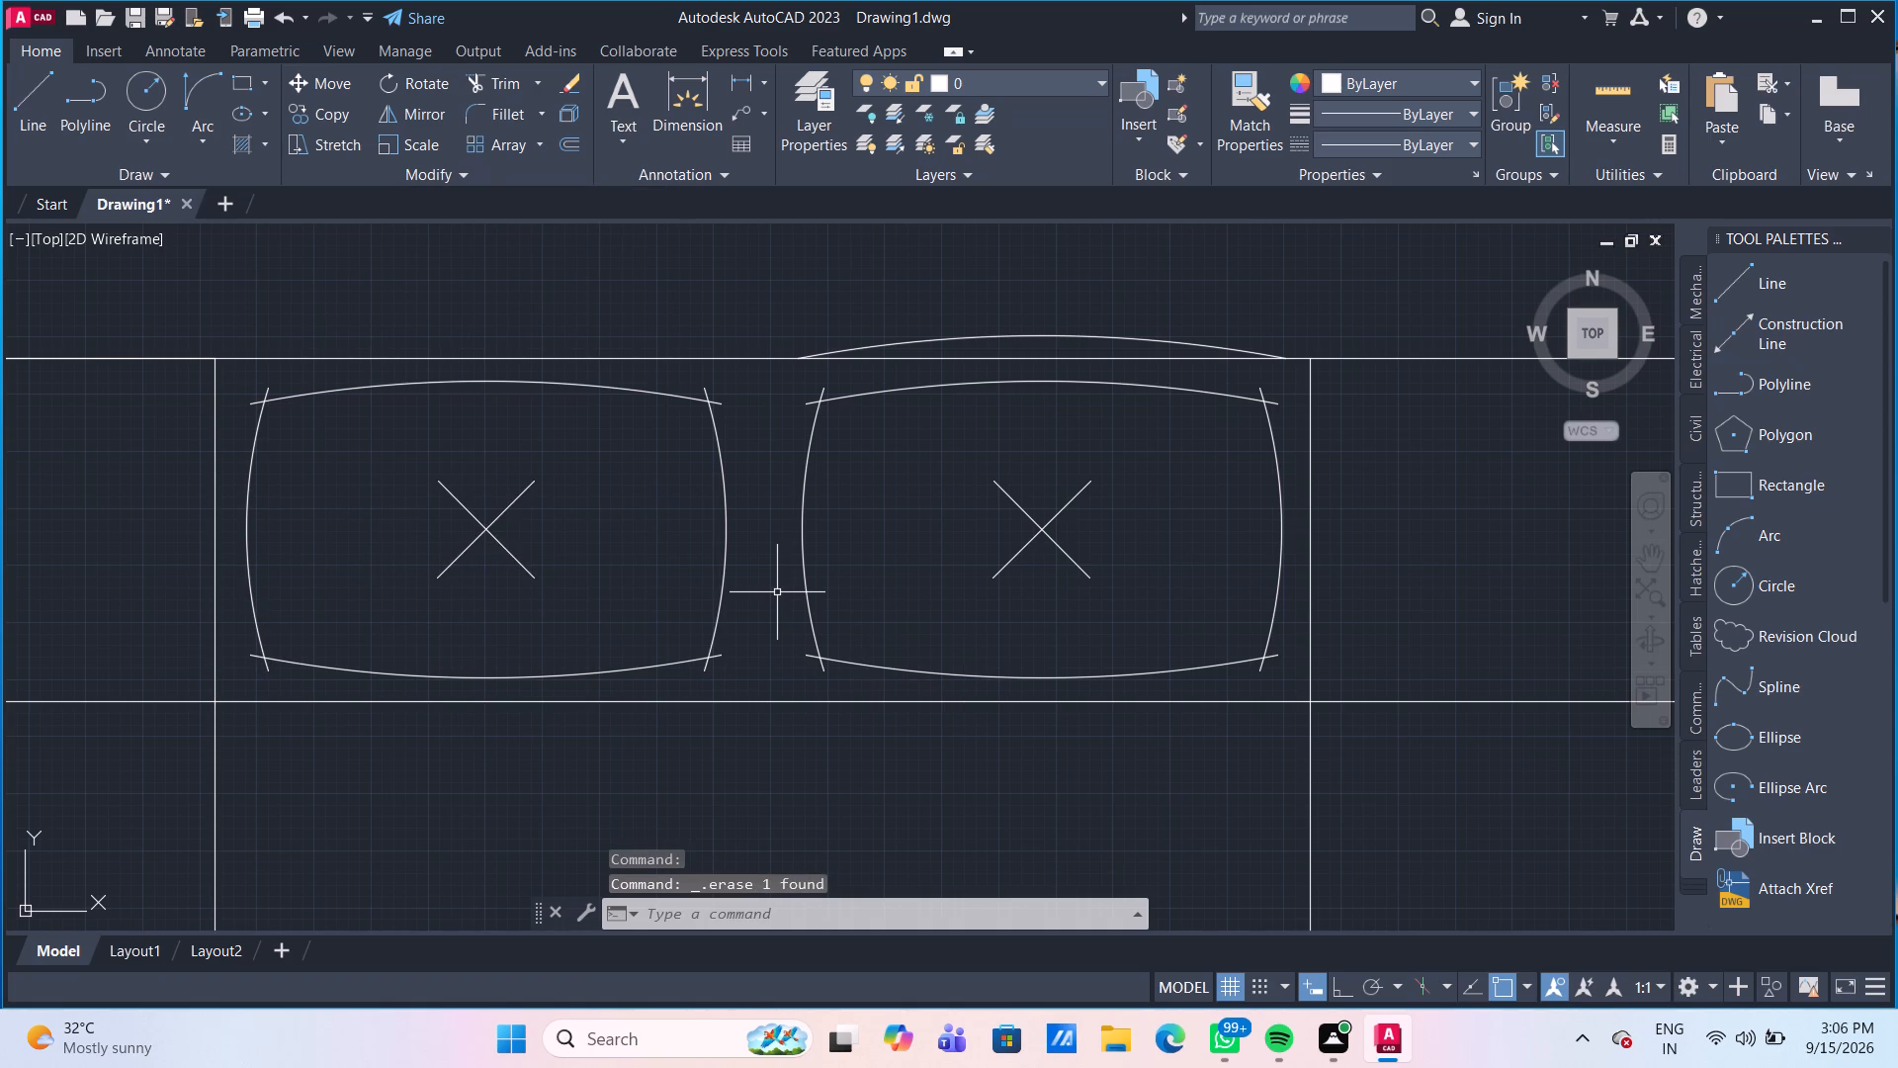
Trim the side tables' front line where it crosses the bed, and remove the stray arc above the right pillow.
scroll(777, 592, down, 1)
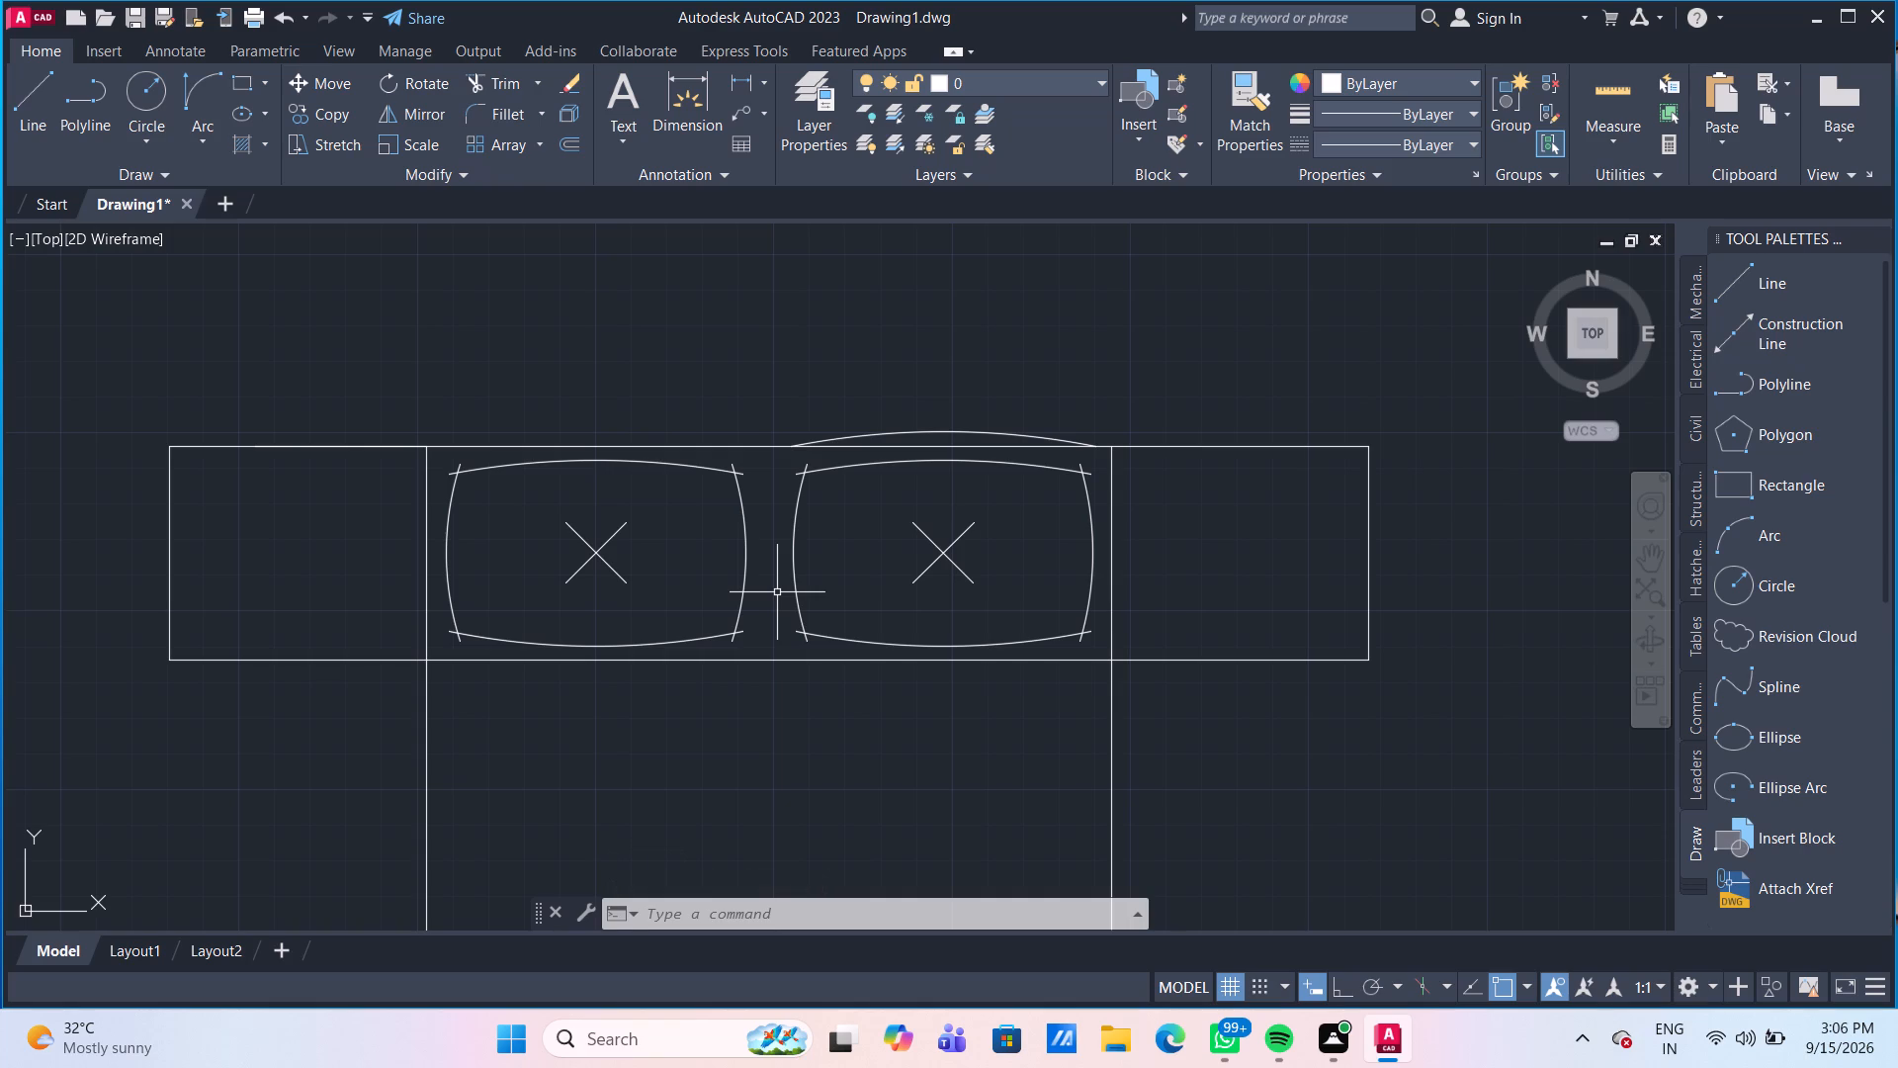
scroll(748, 580, down, 3)
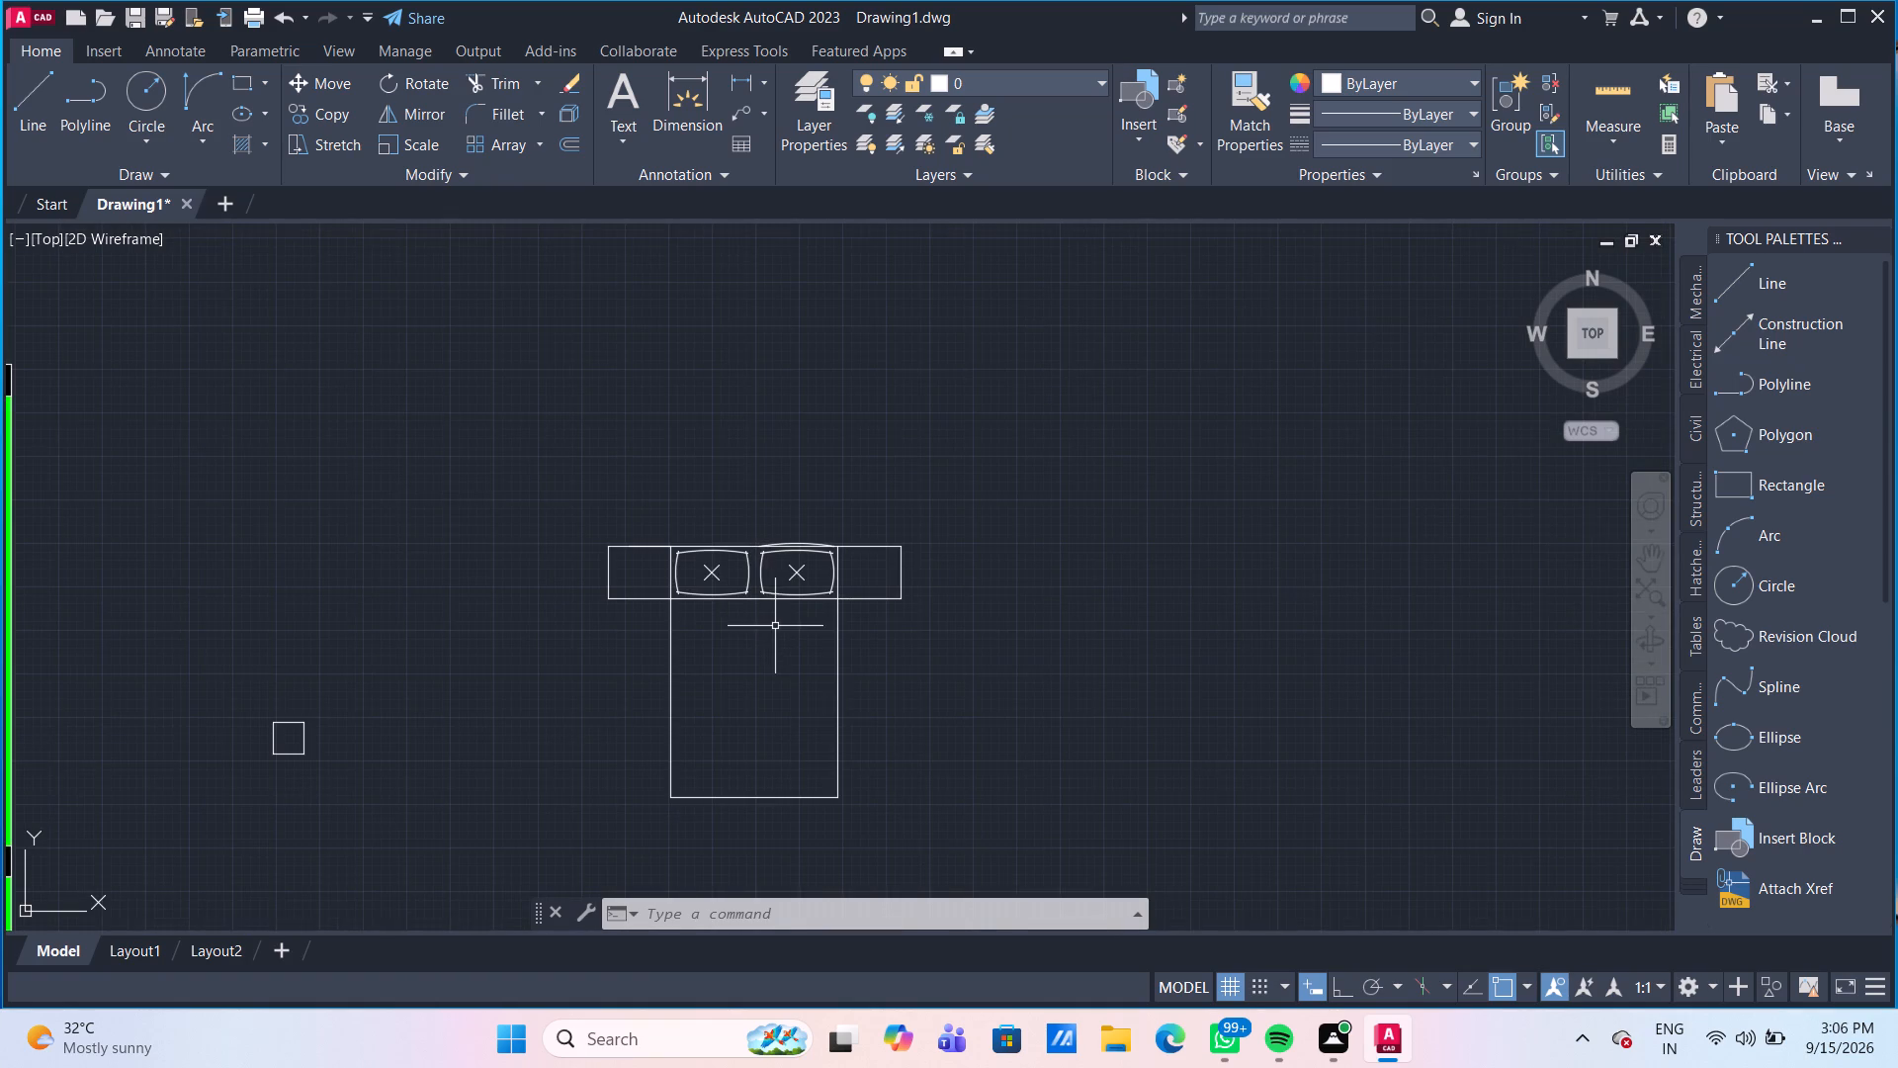
scroll(775, 628, up, 2)
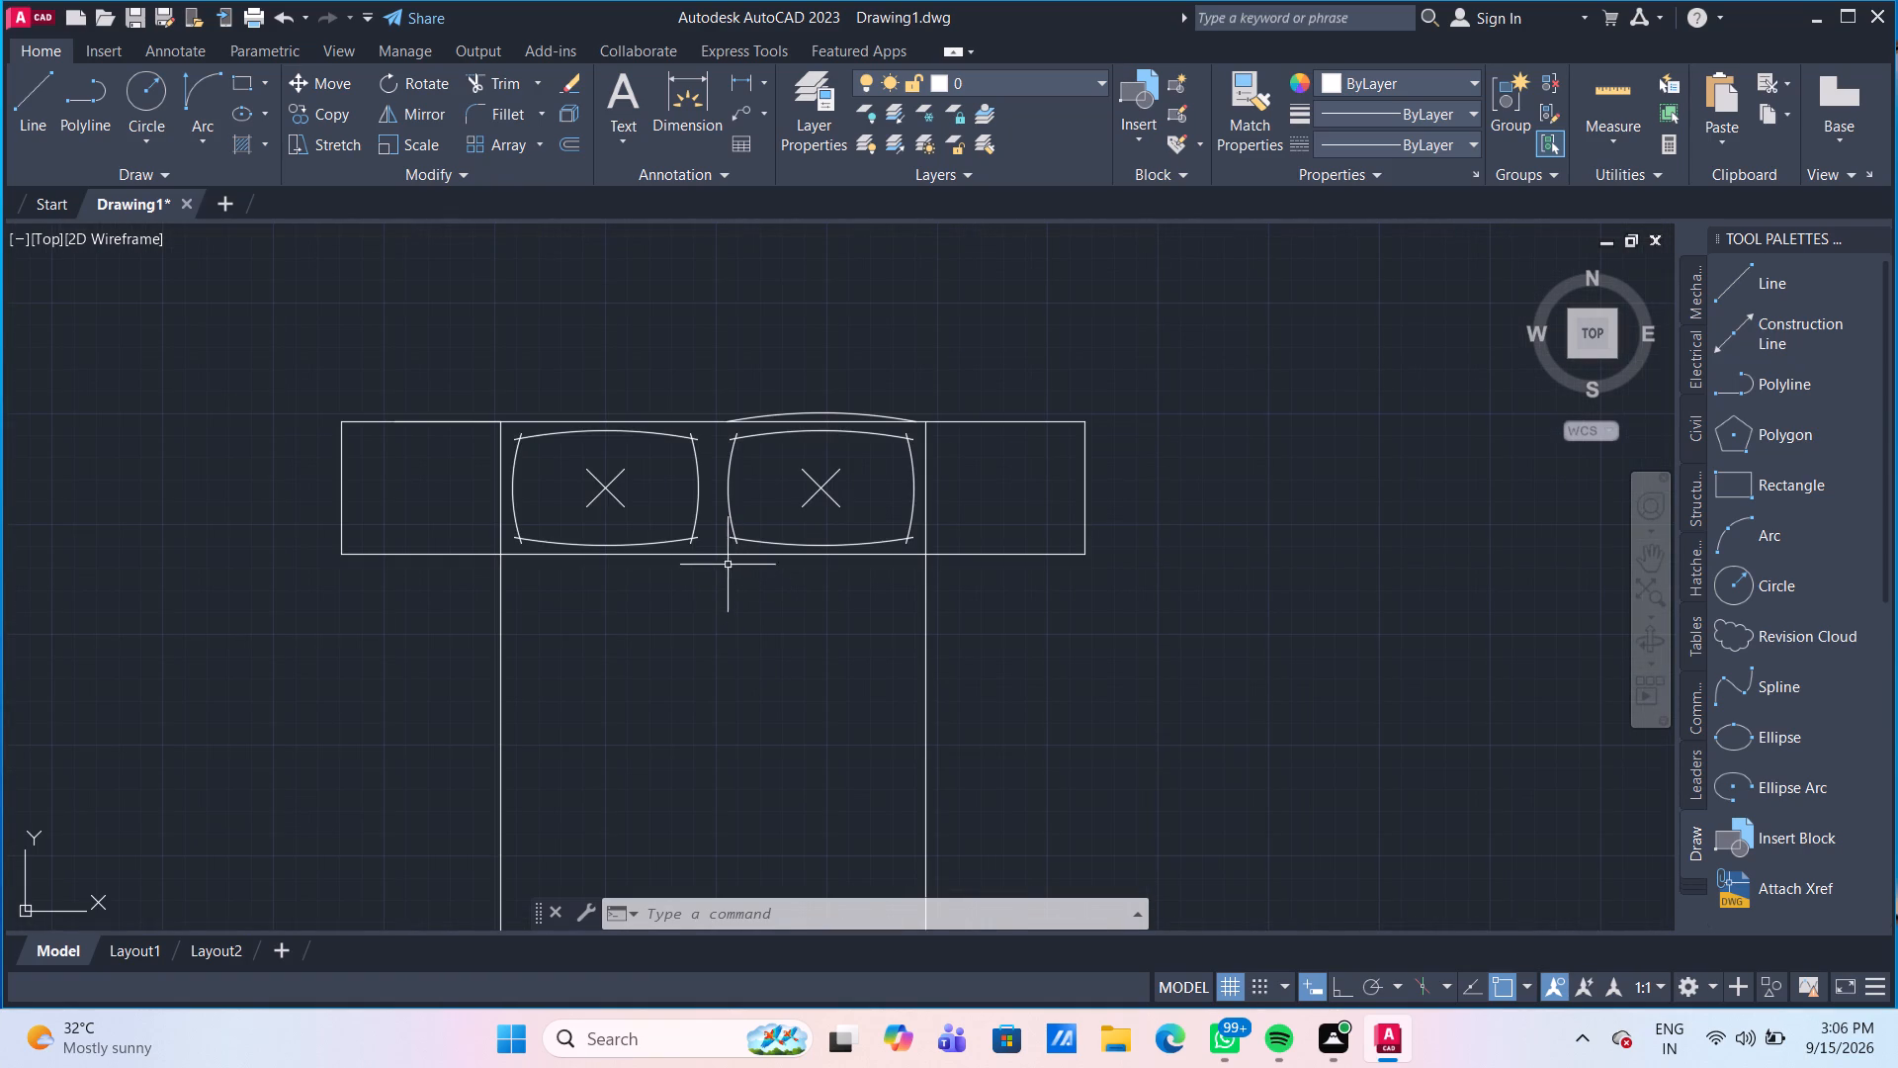
click(711, 557)
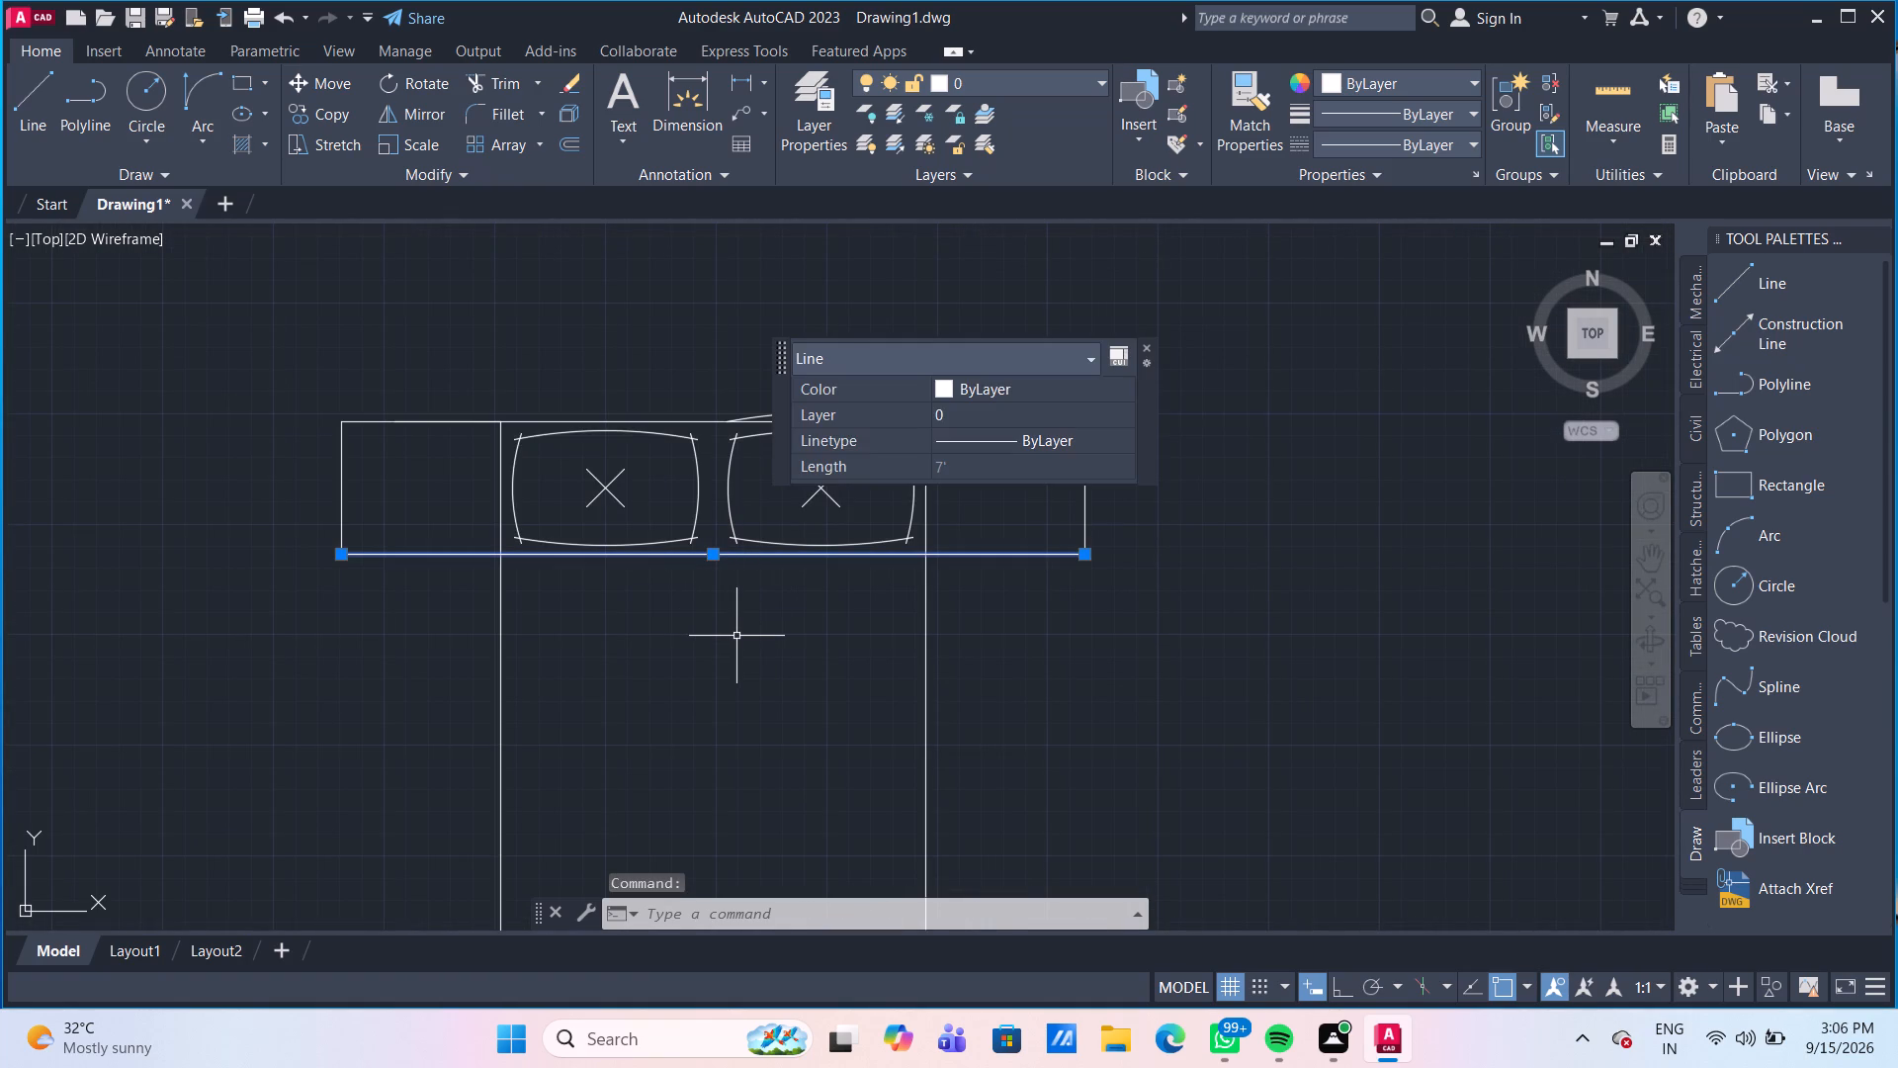
key(Escape)
text(TR)
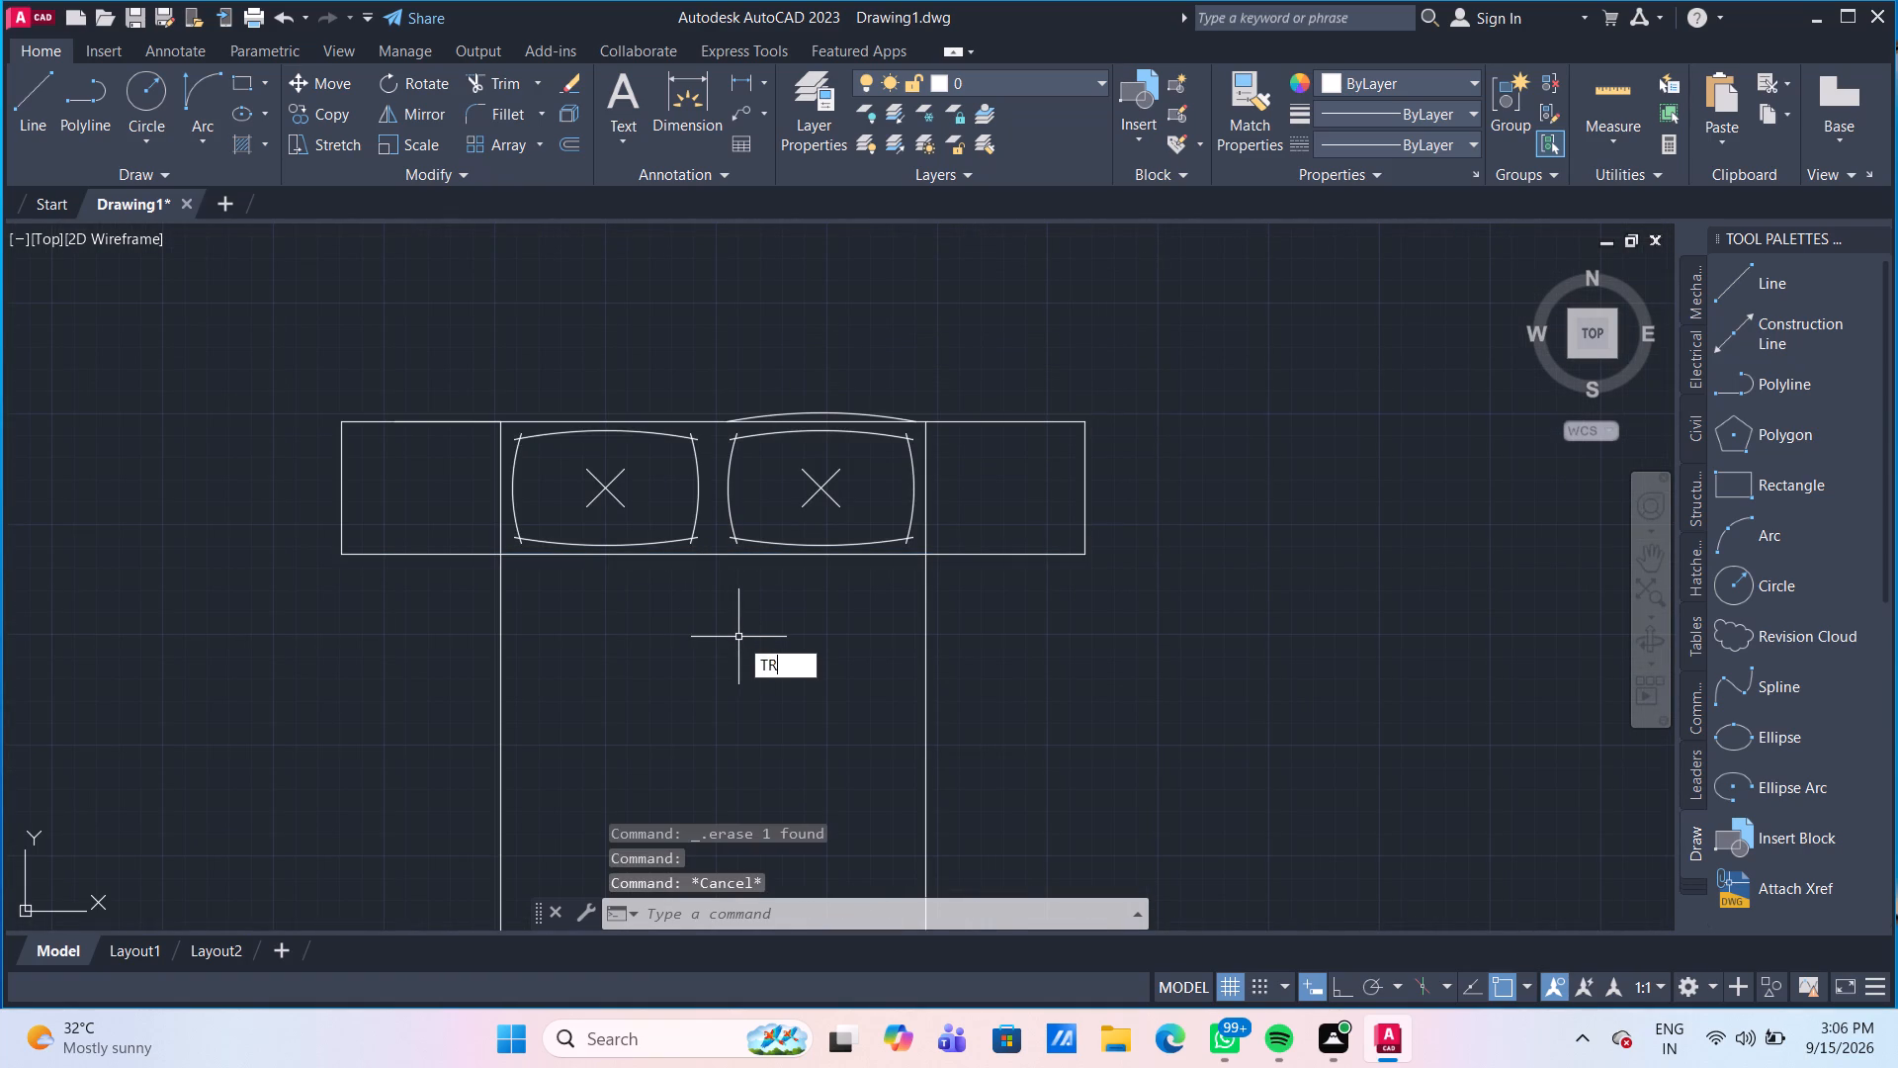
key(Return)
click(713, 558)
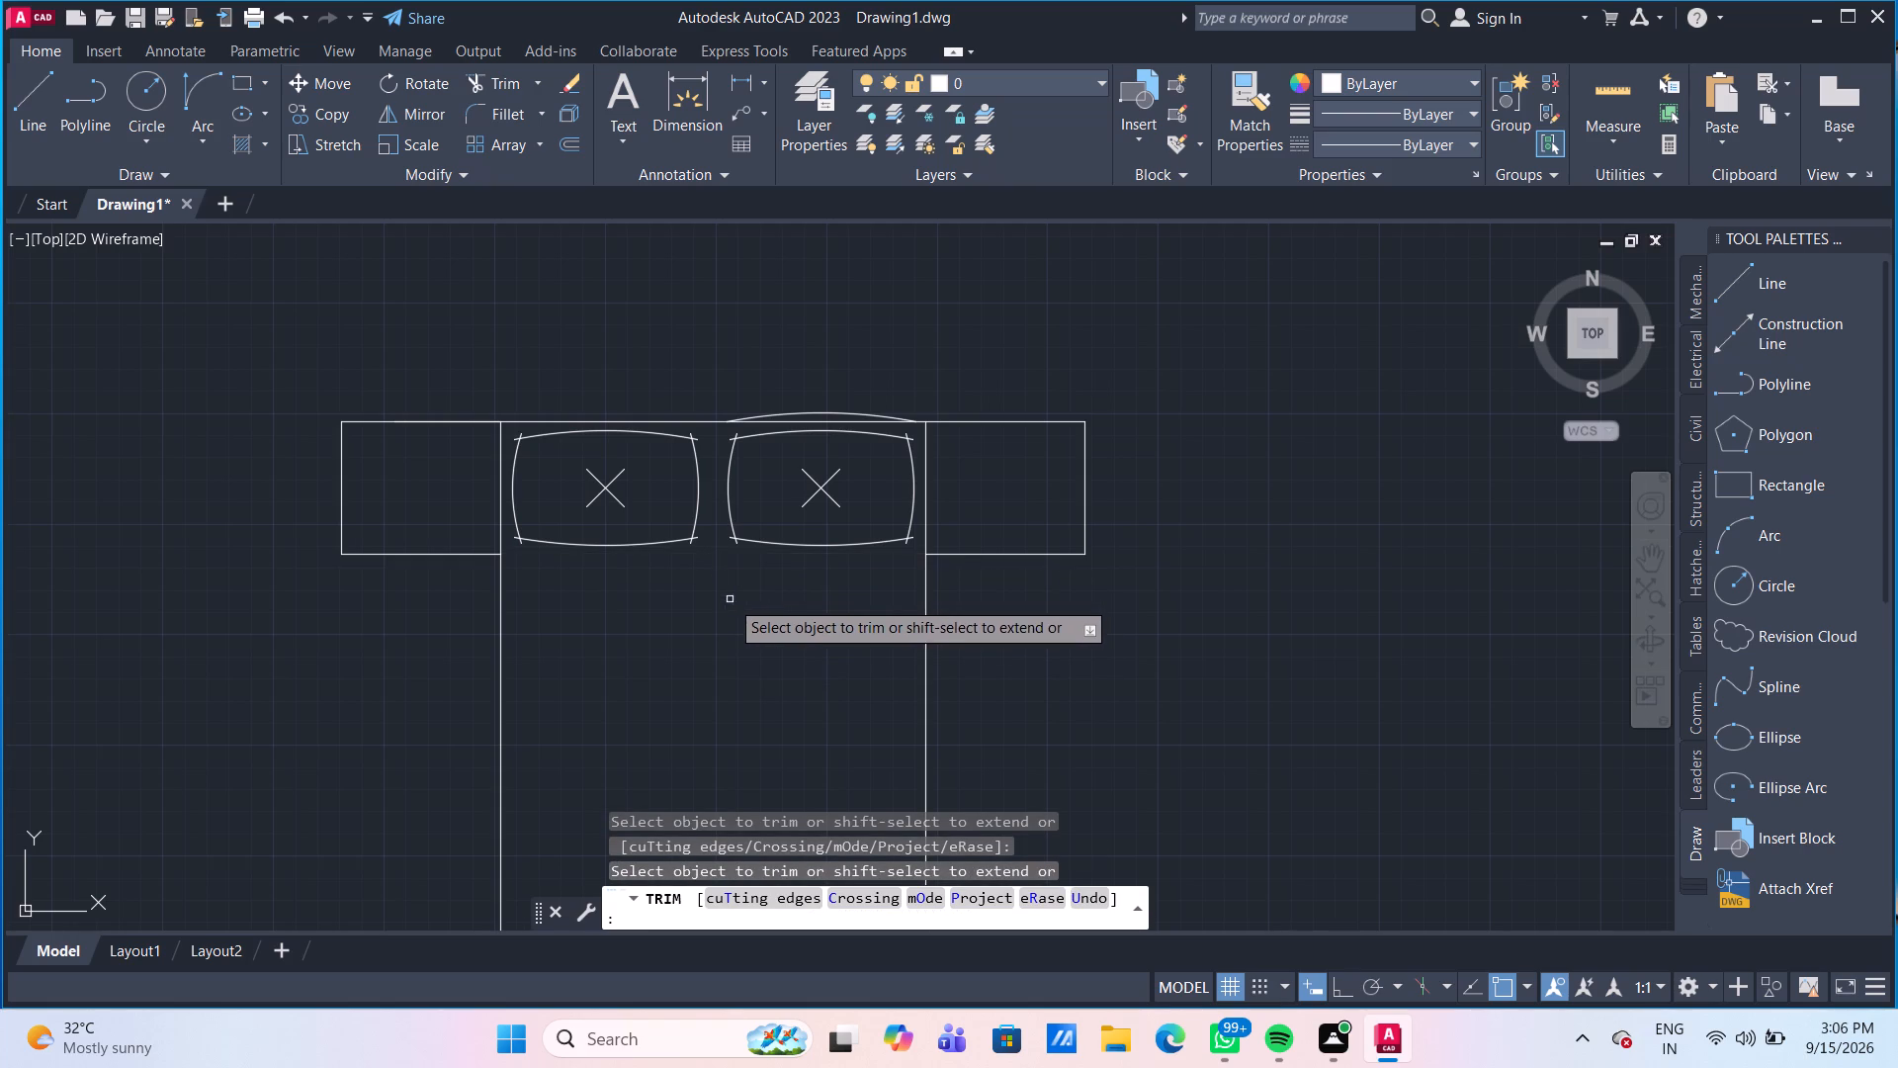
click(820, 415)
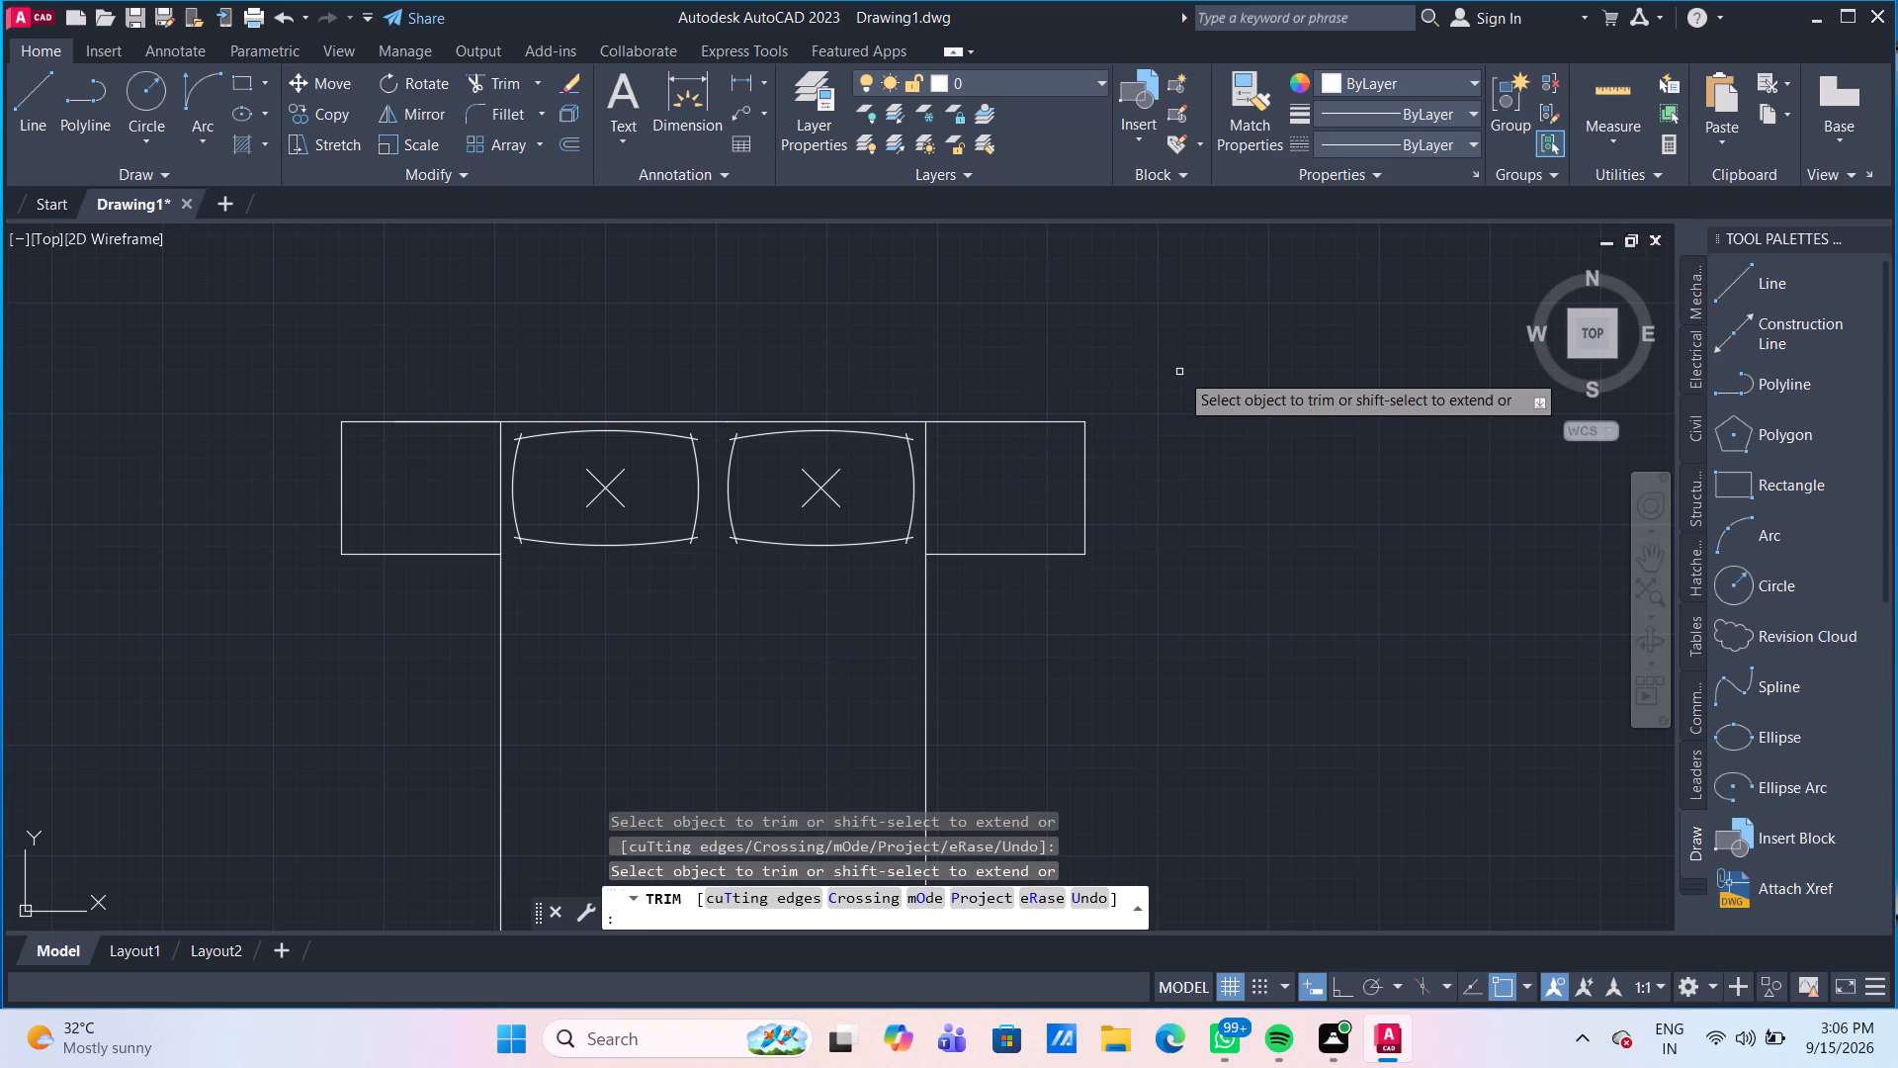
middle_drag(1178, 482, 1118, 295)
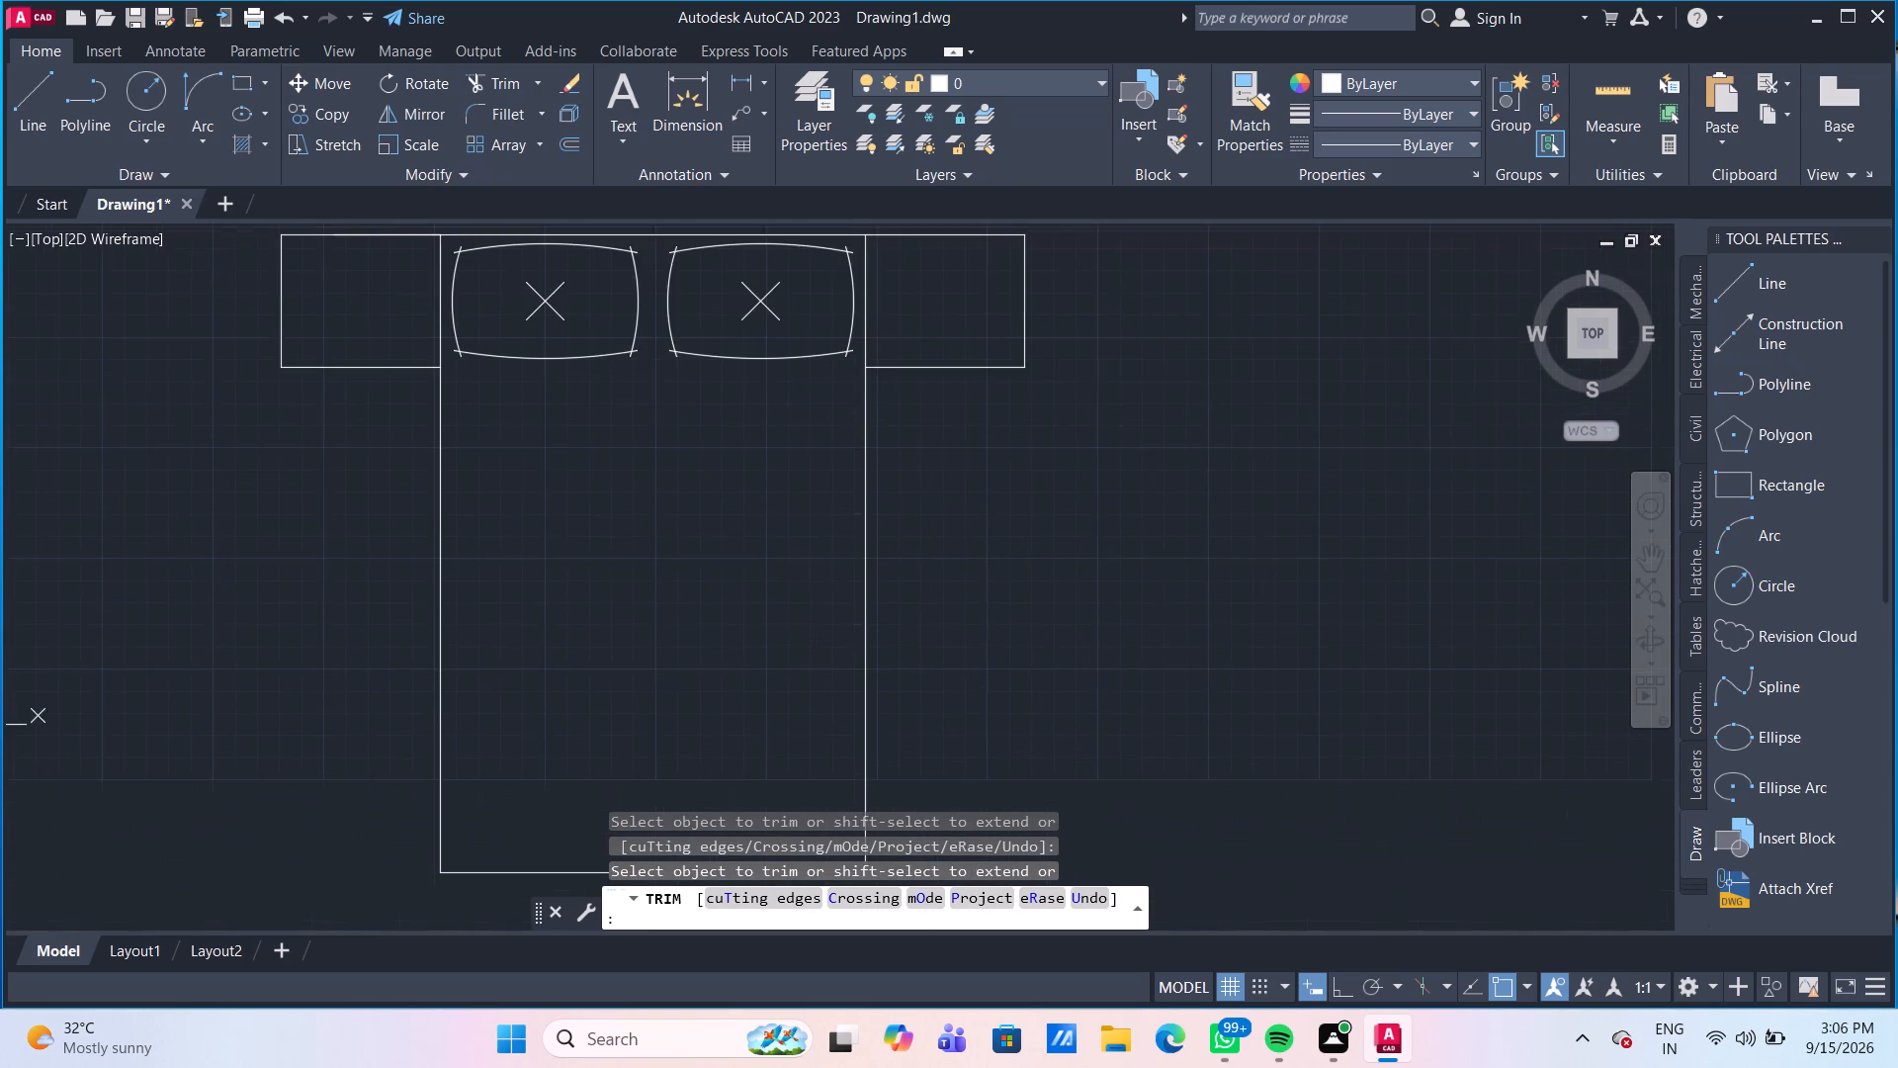
scroll(1100, 373, down, 2)
middle_drag(1044, 532, 993, 478)
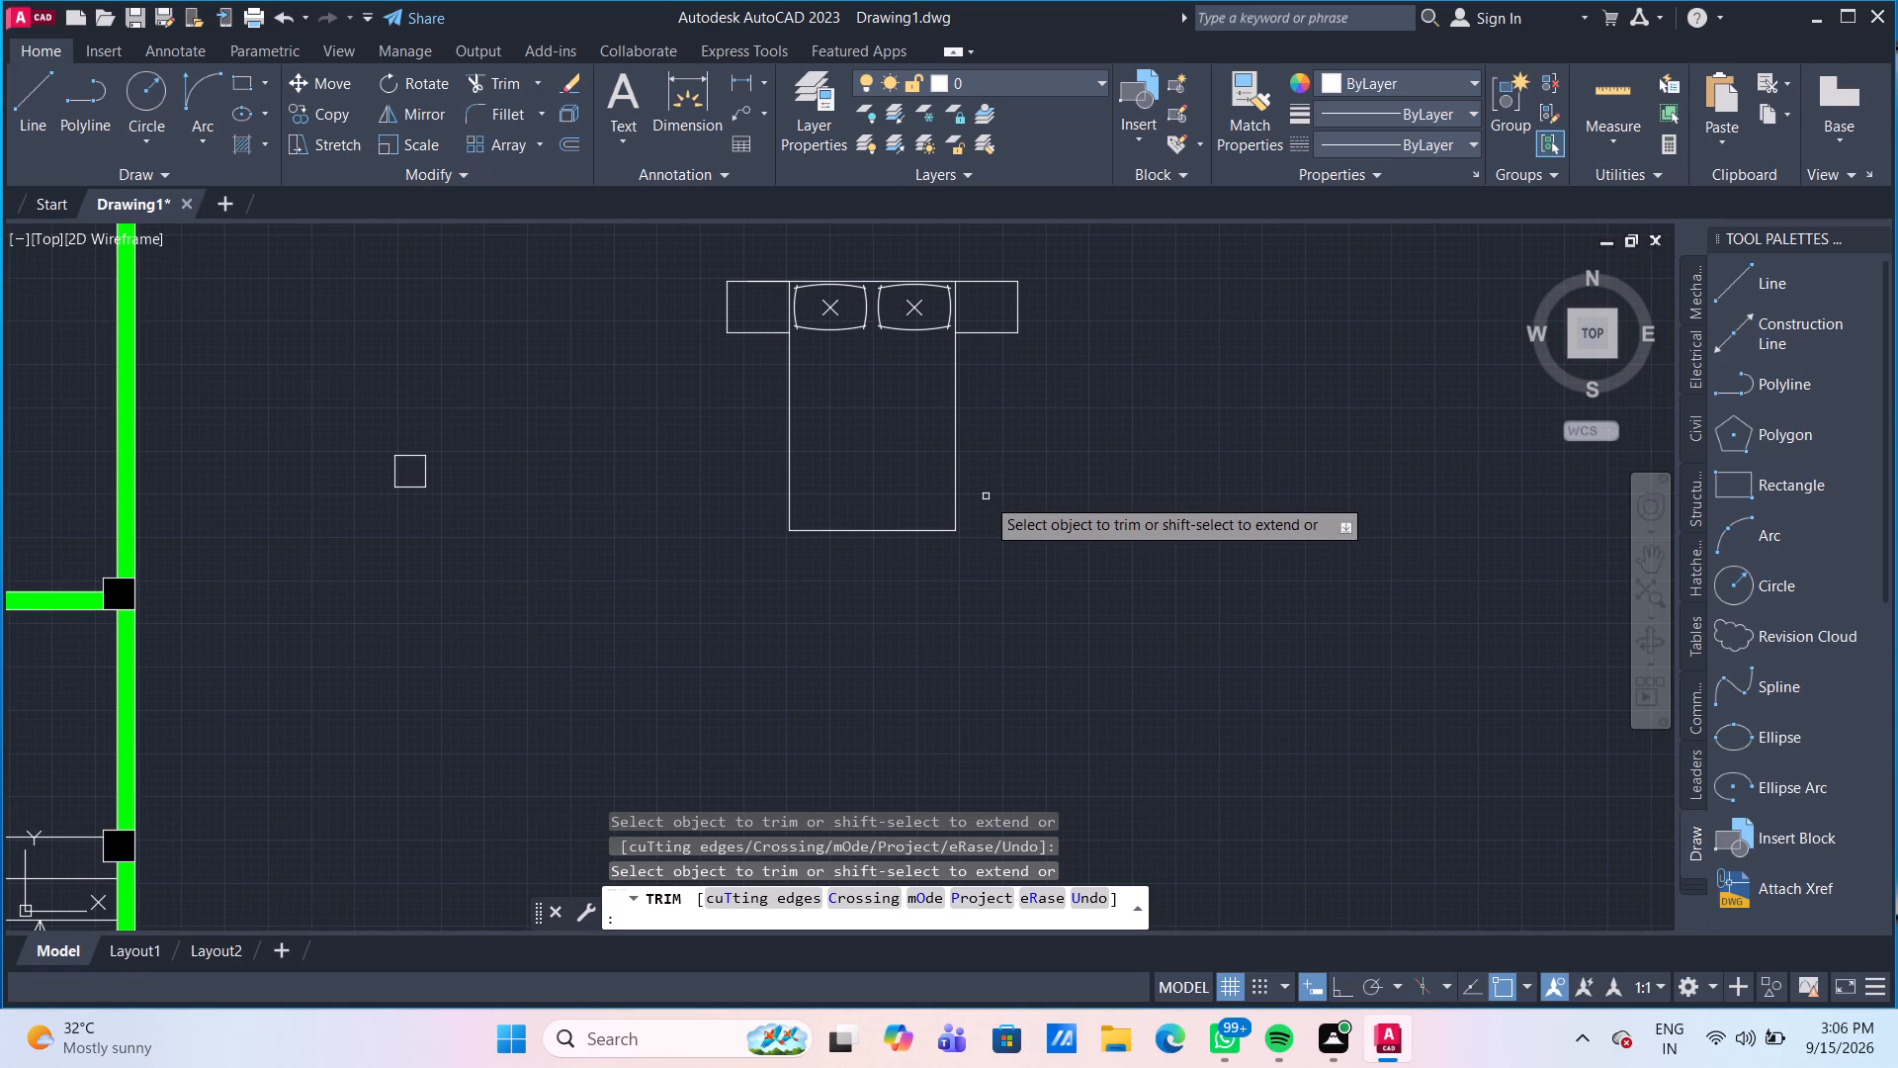
key(Escape)
Fillet both foot-end corners of the bed with a 6" radius.
scroll(991, 522, up, 1)
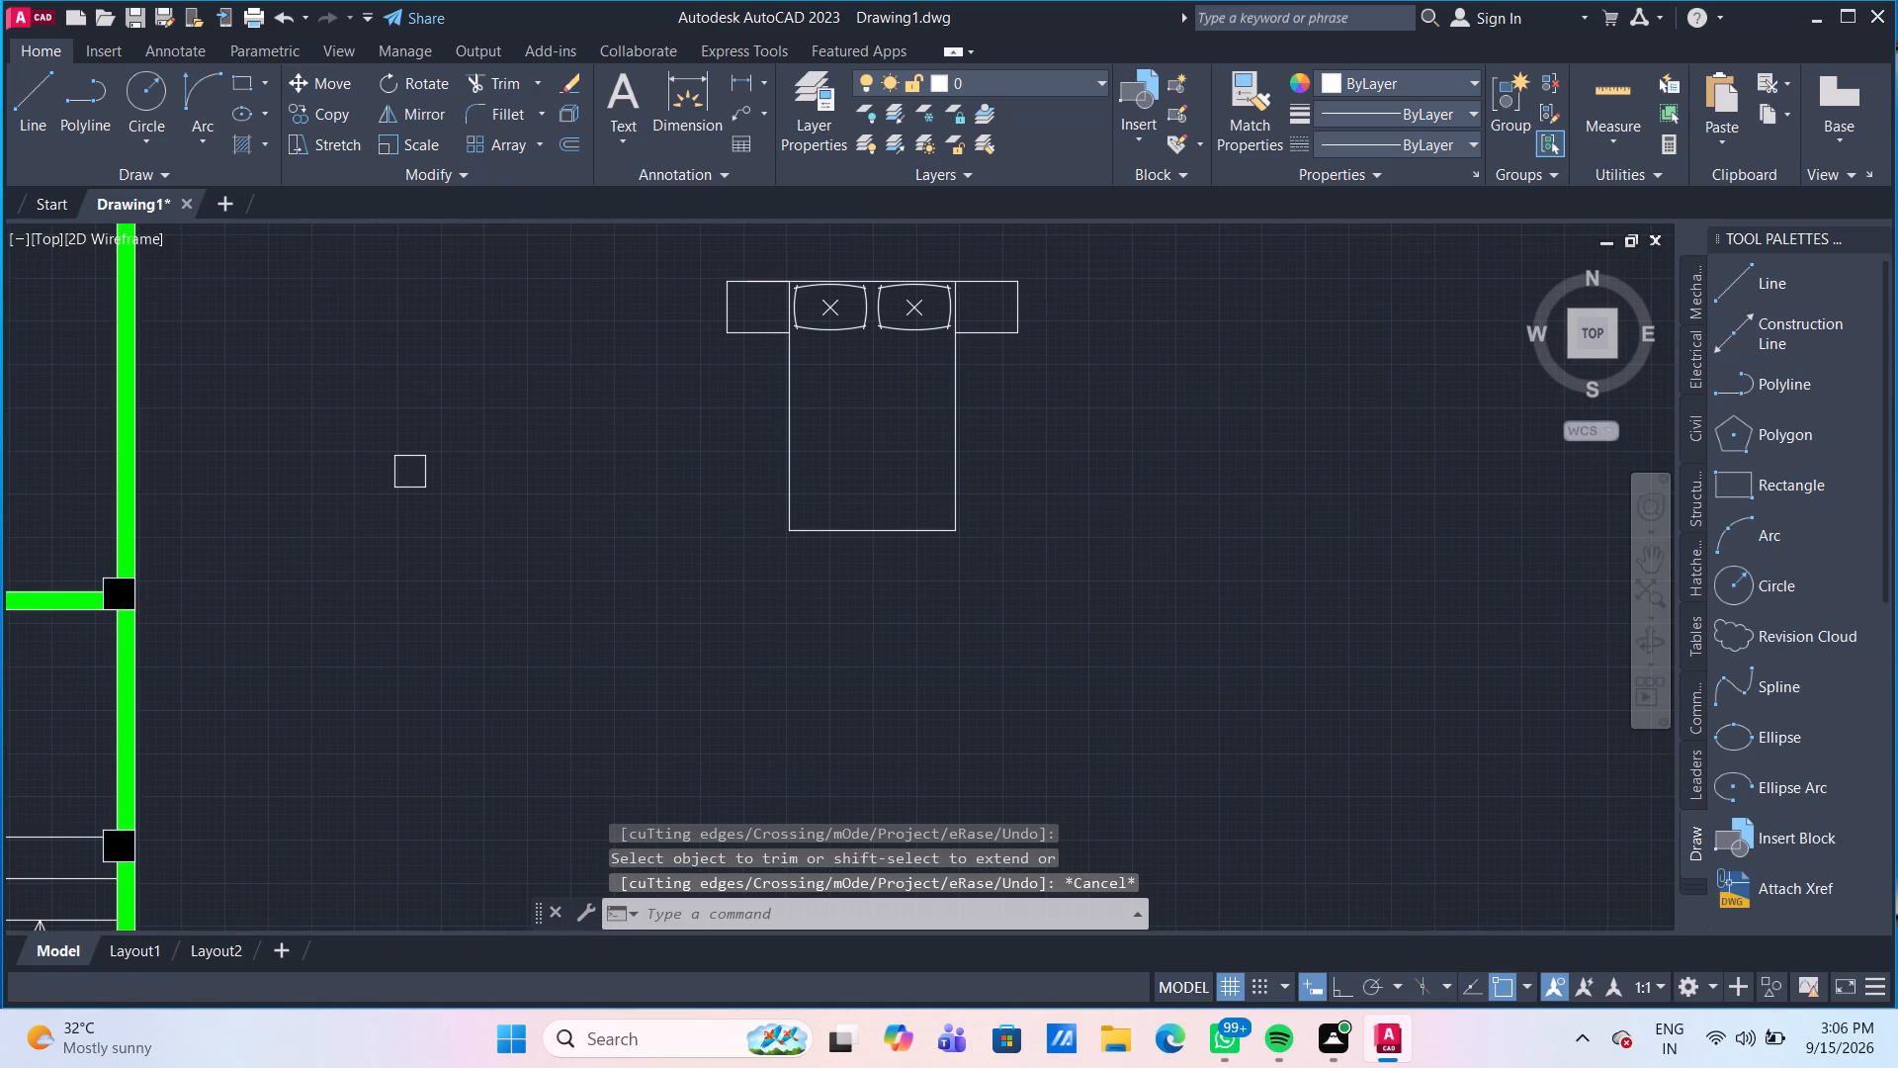
key(f)
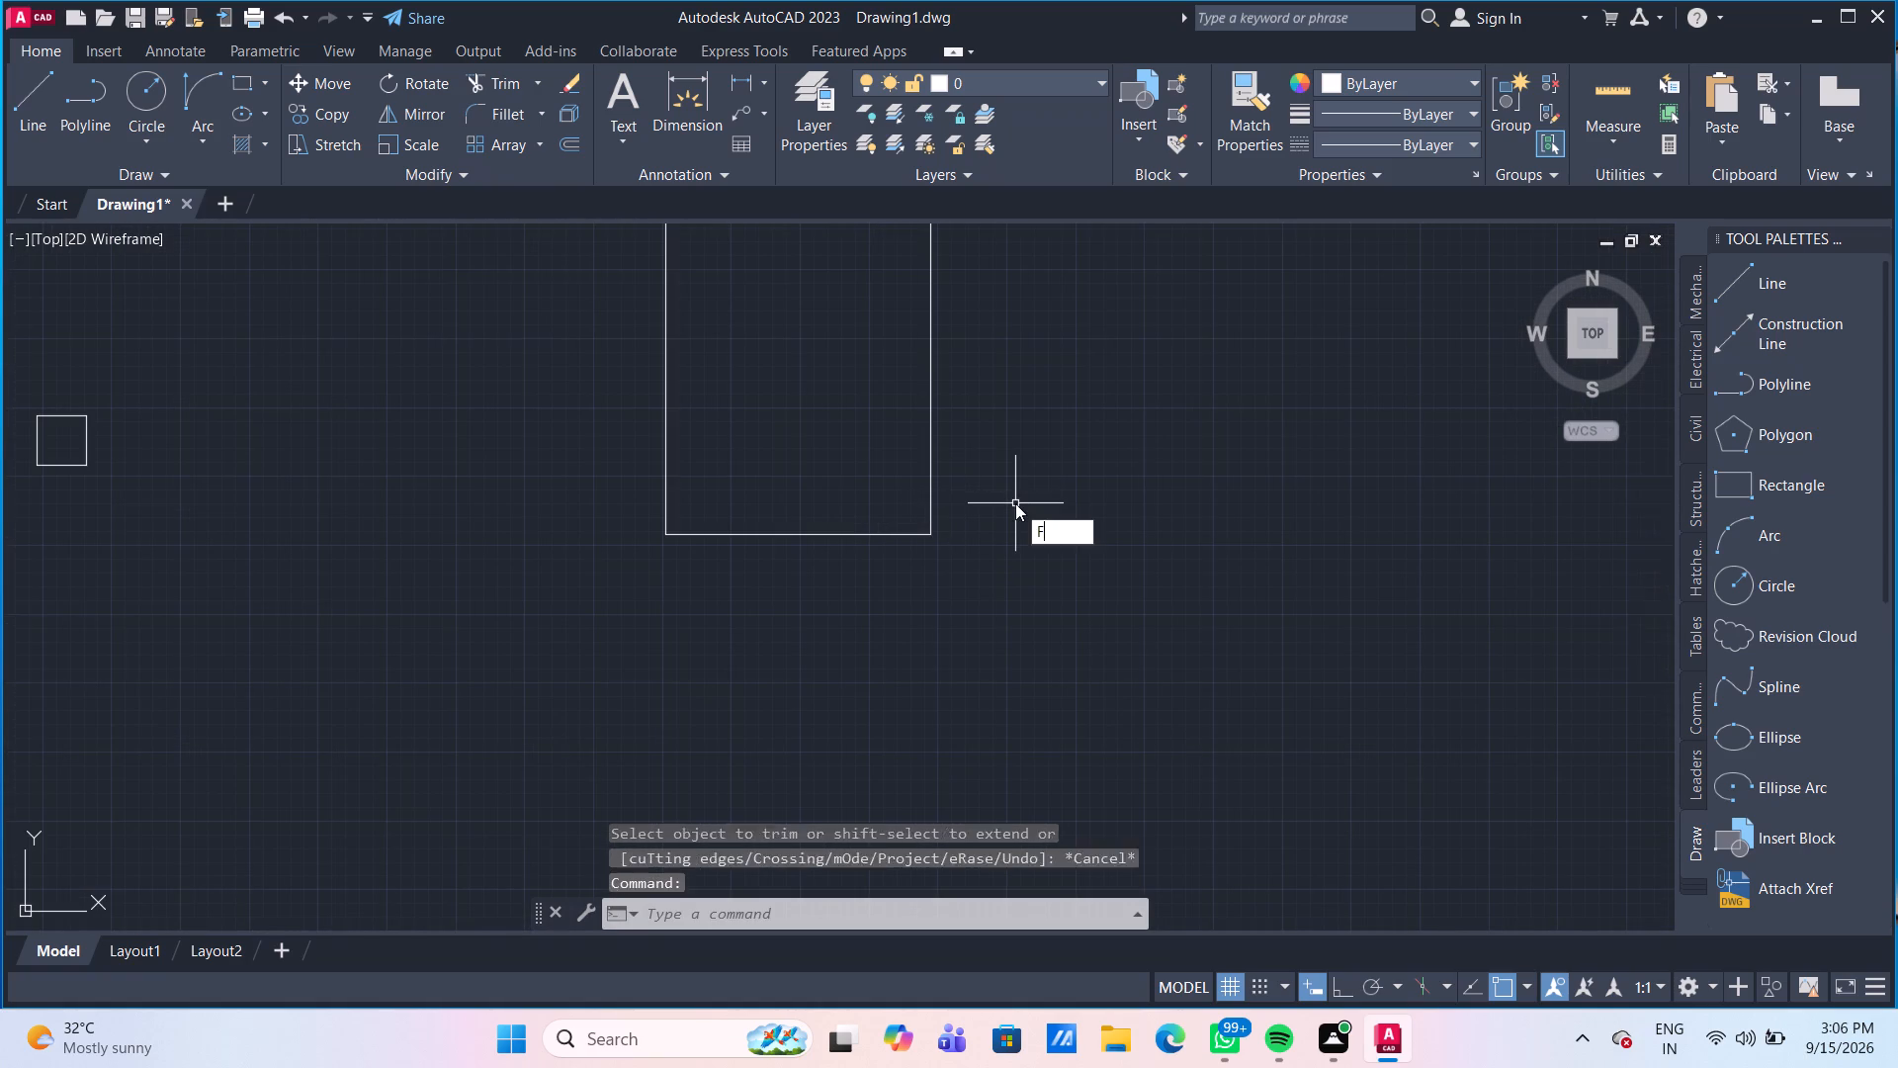
key(Return)
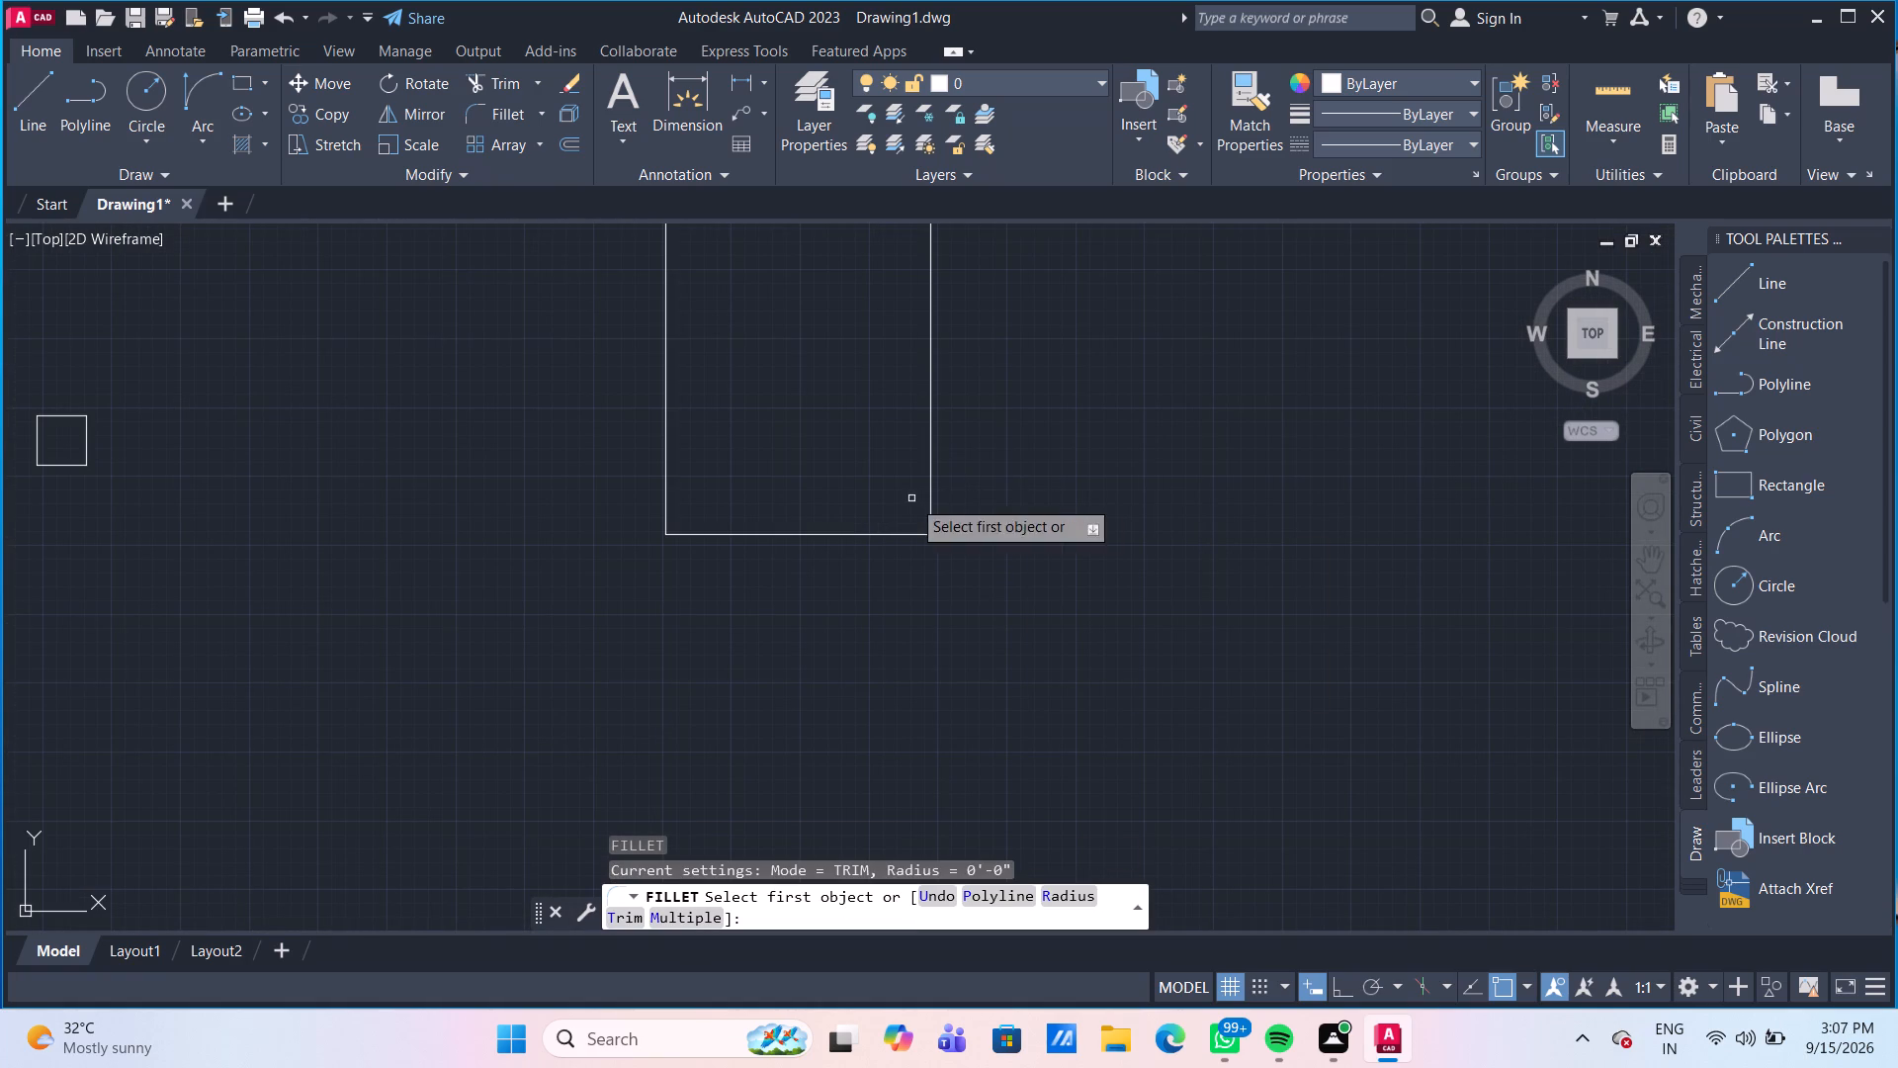
click(1073, 889)
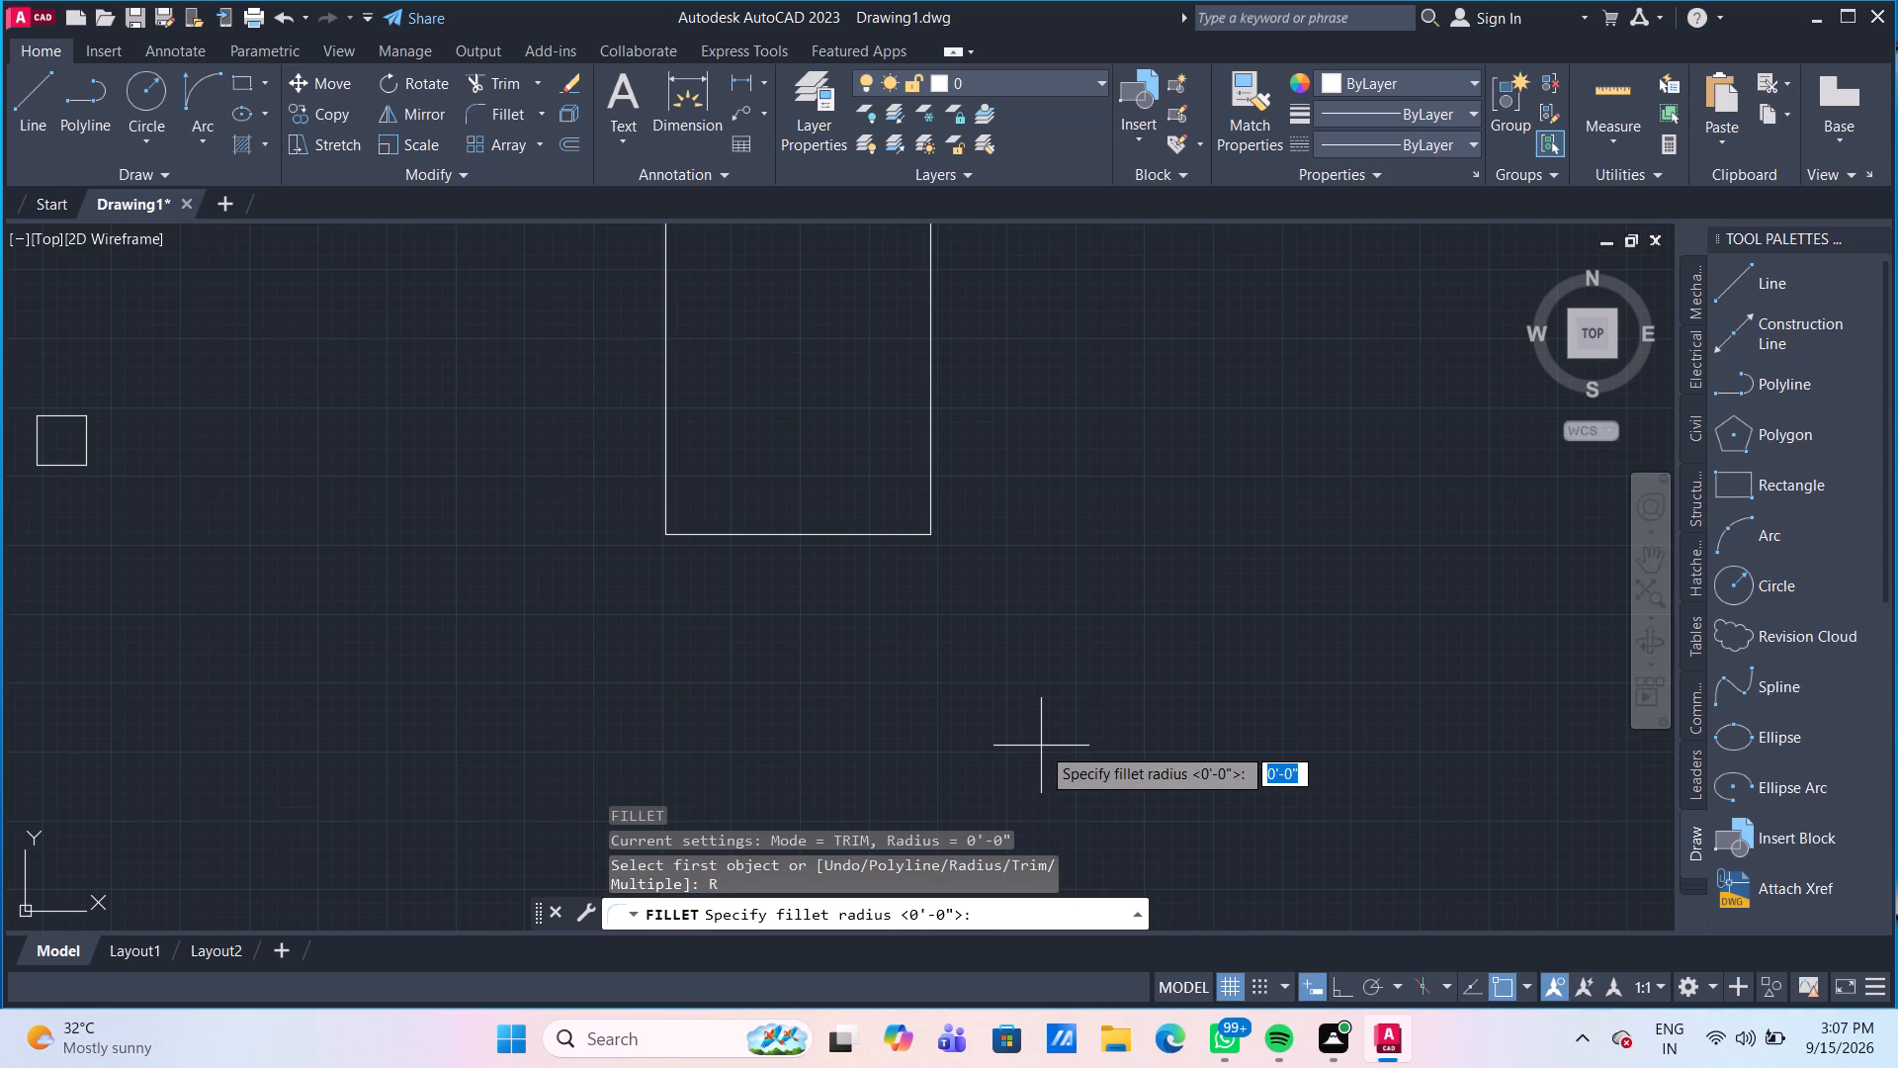
text(6")
key(Return)
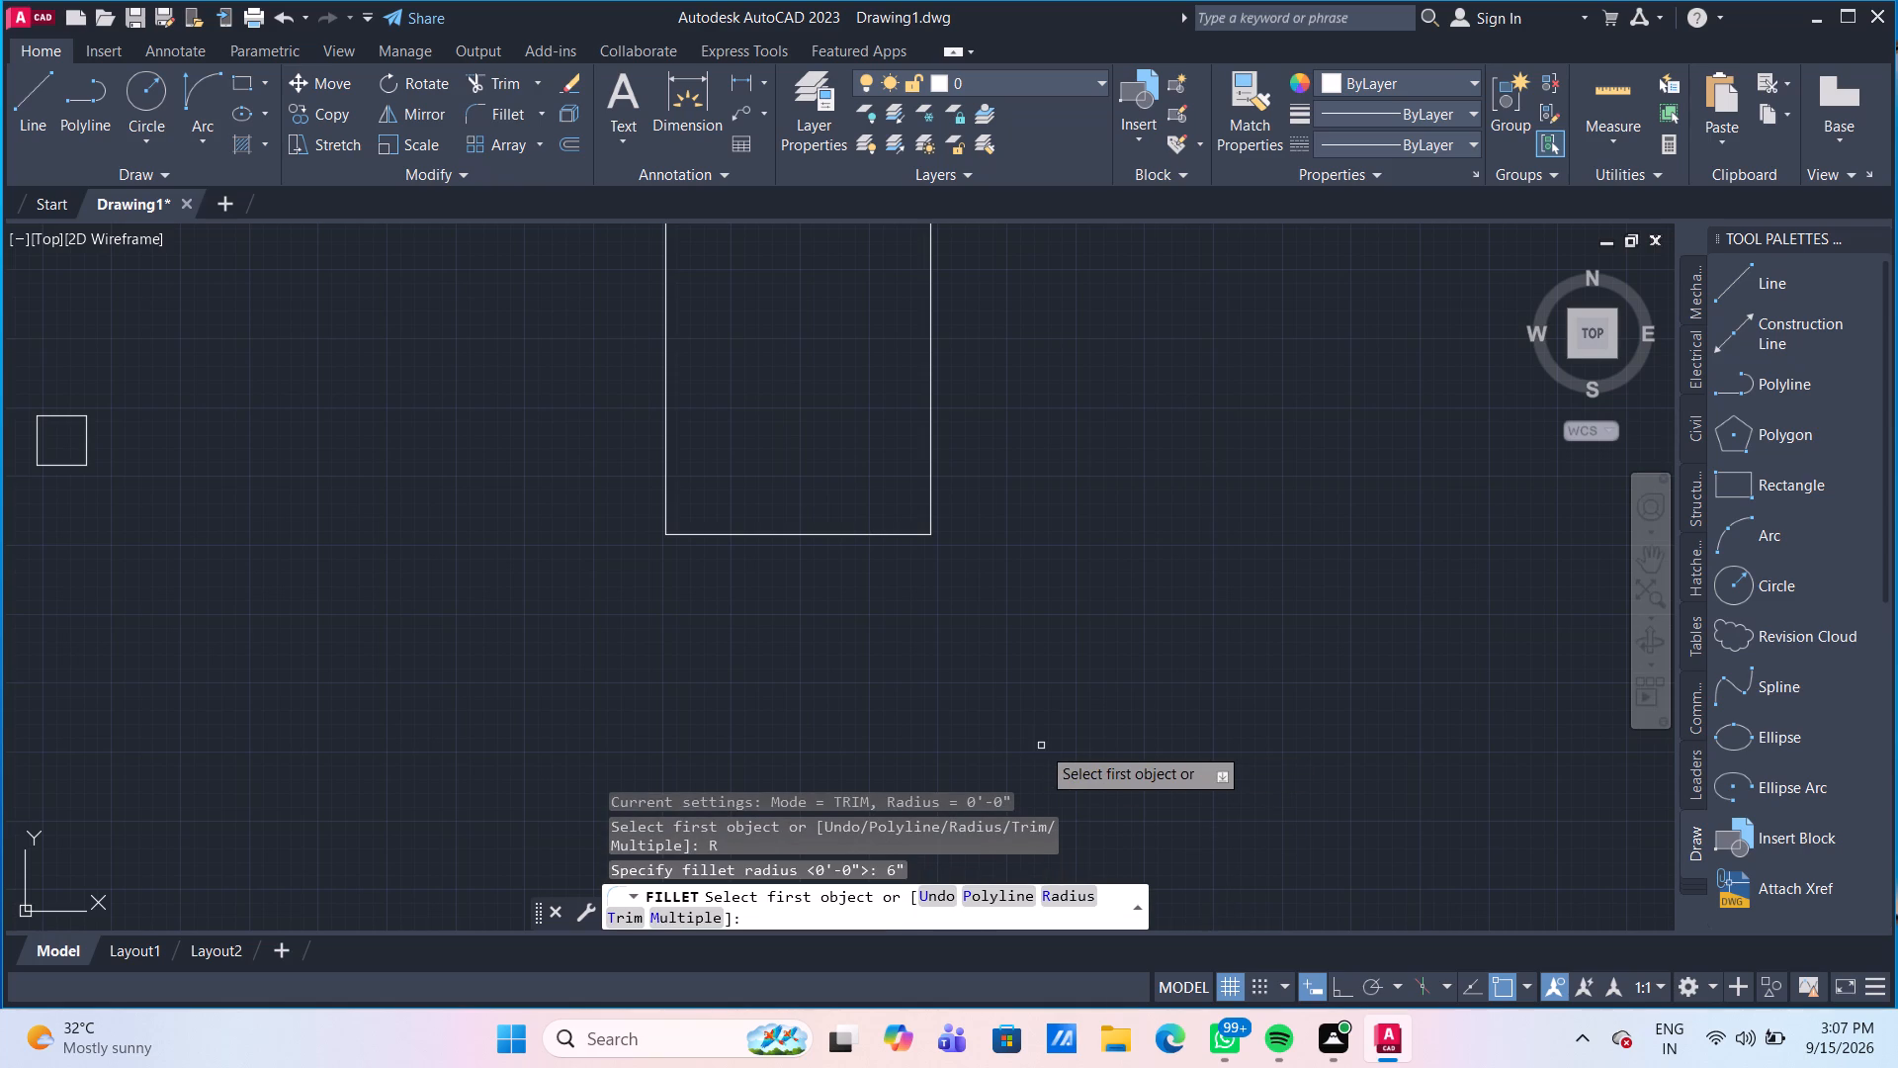
click(889, 533)
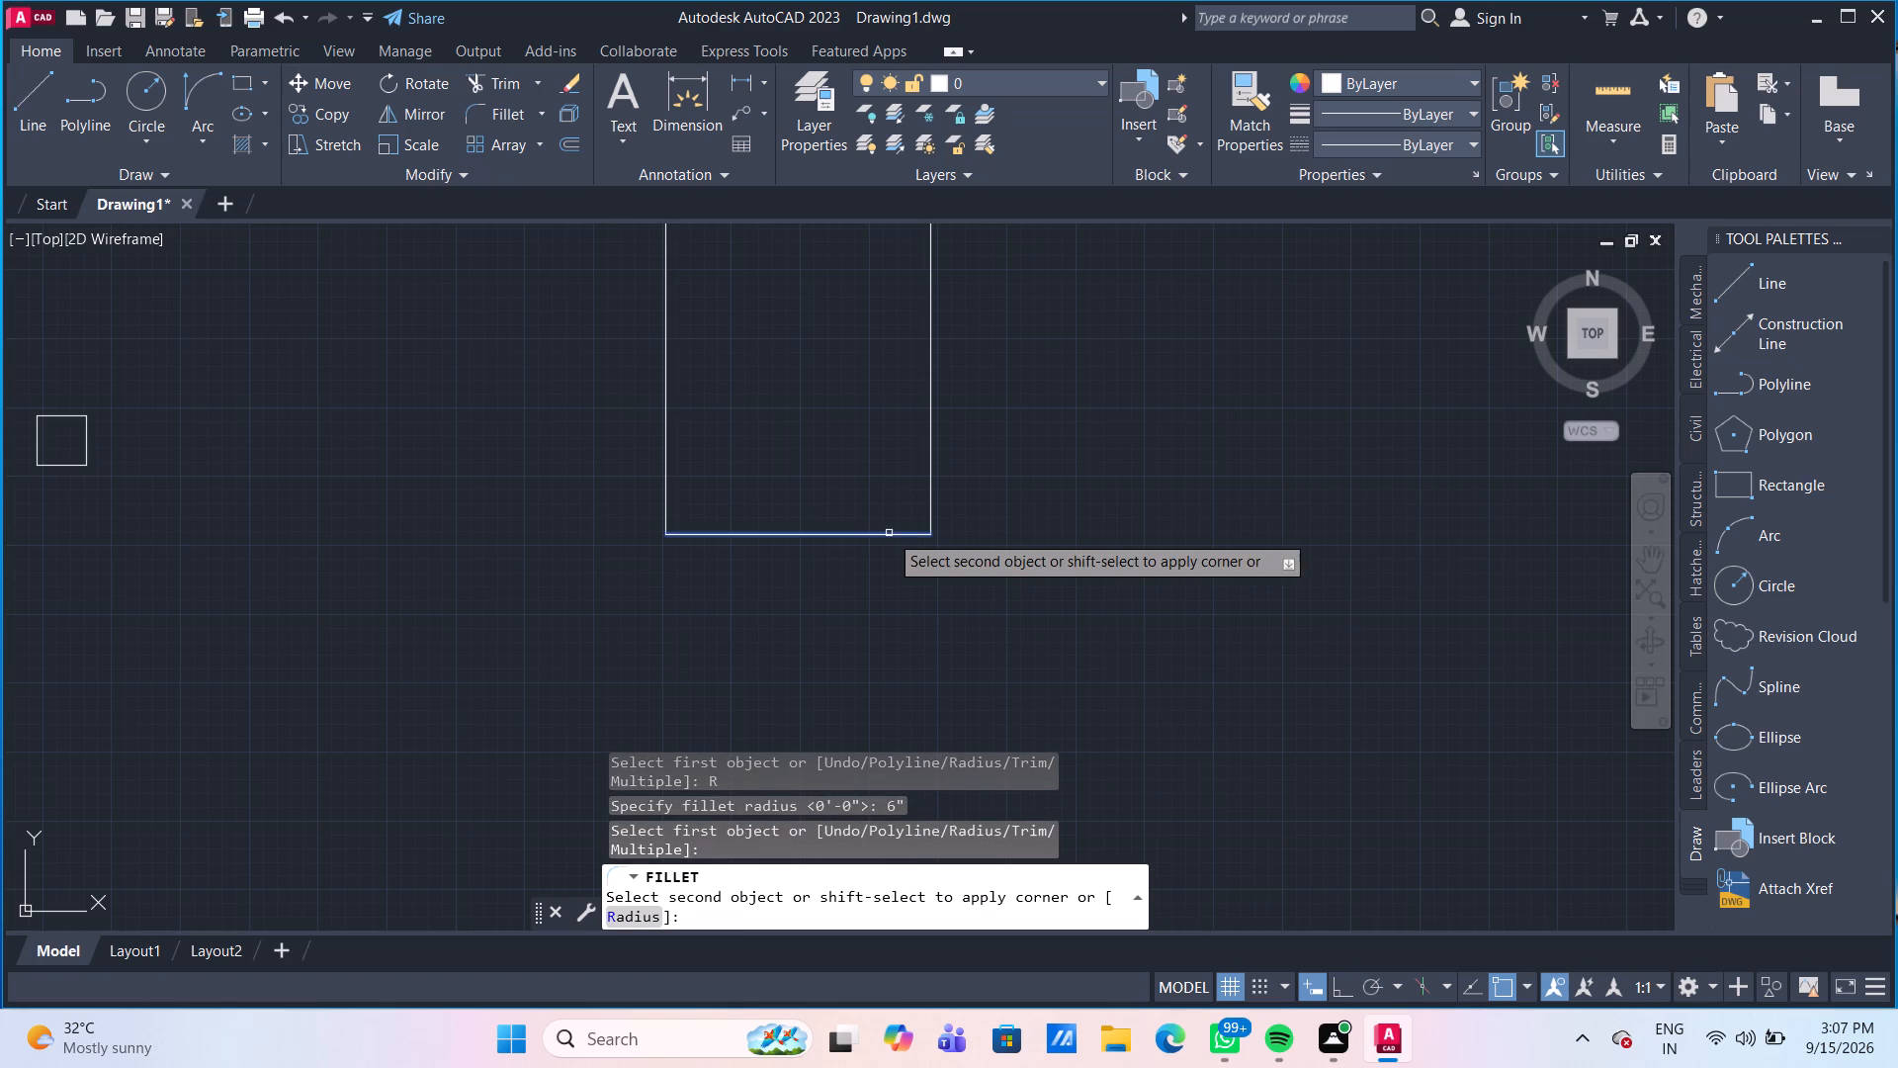
click(932, 494)
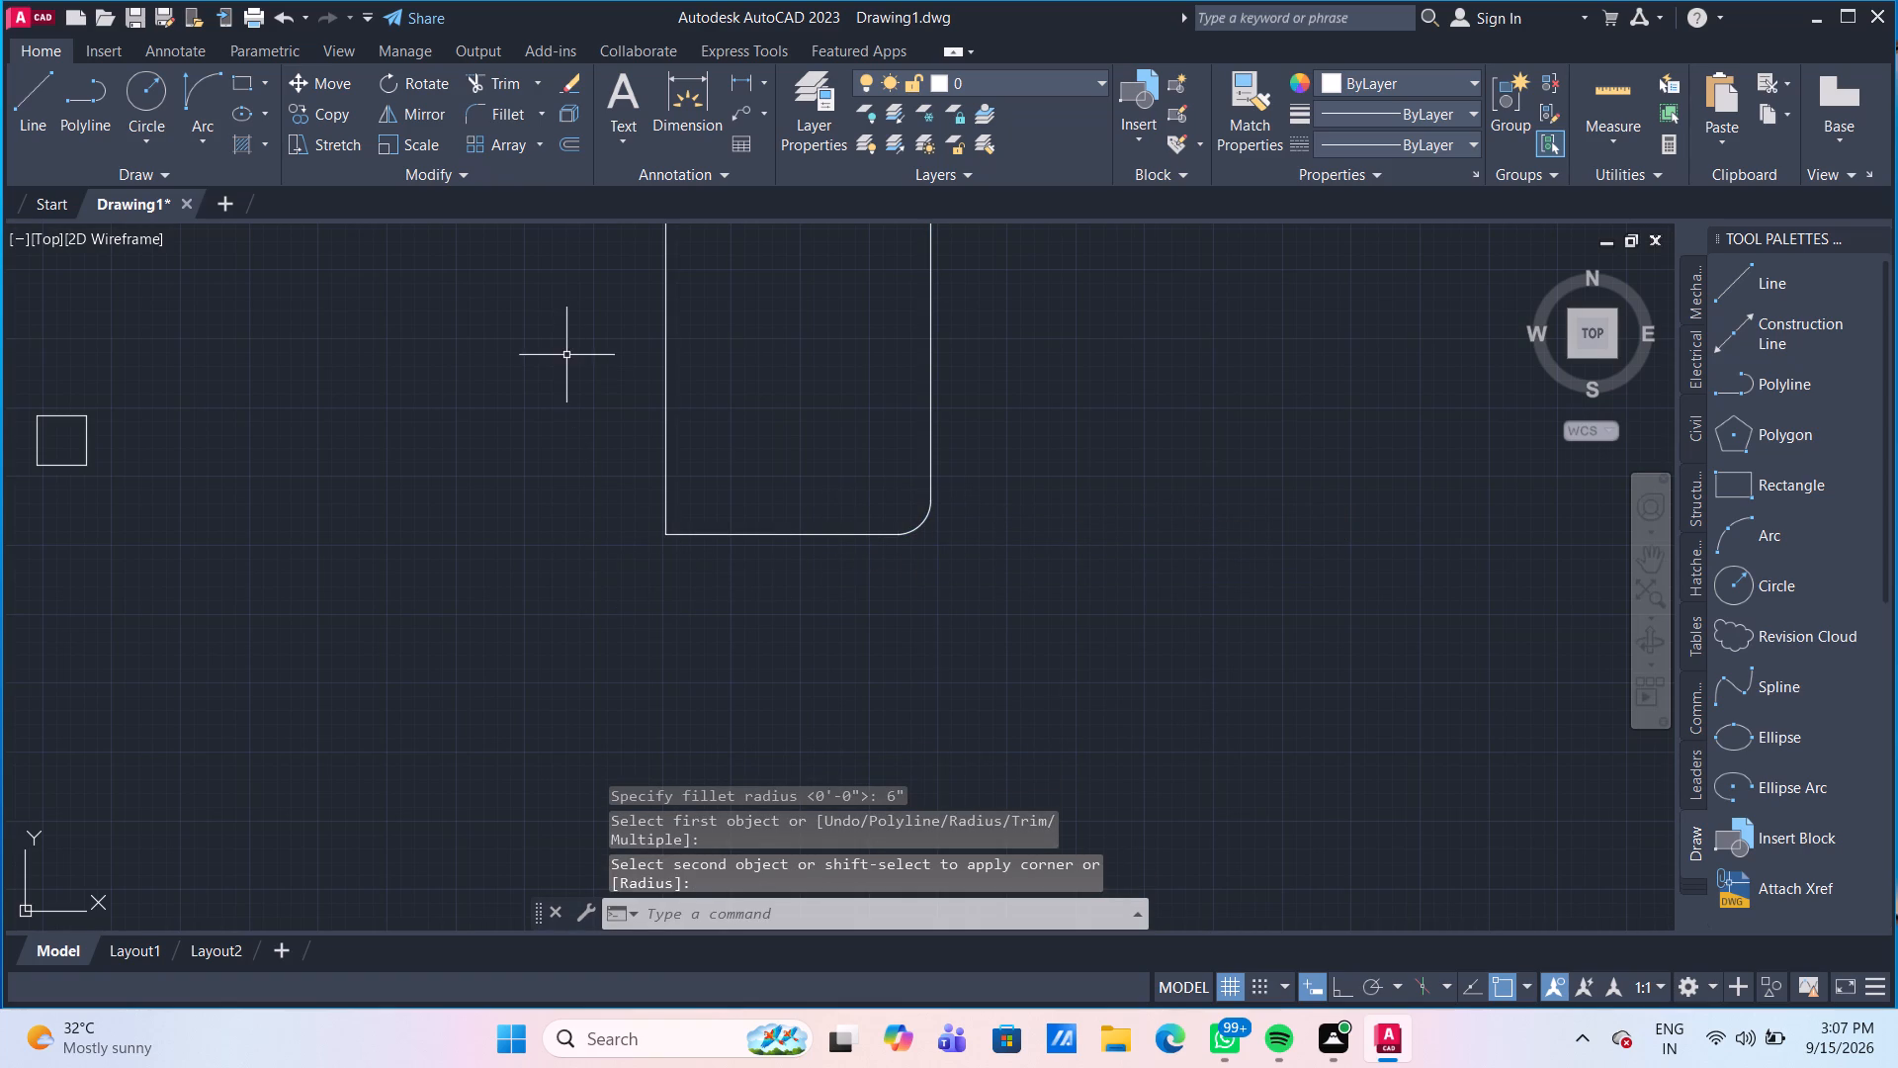
click(505, 103)
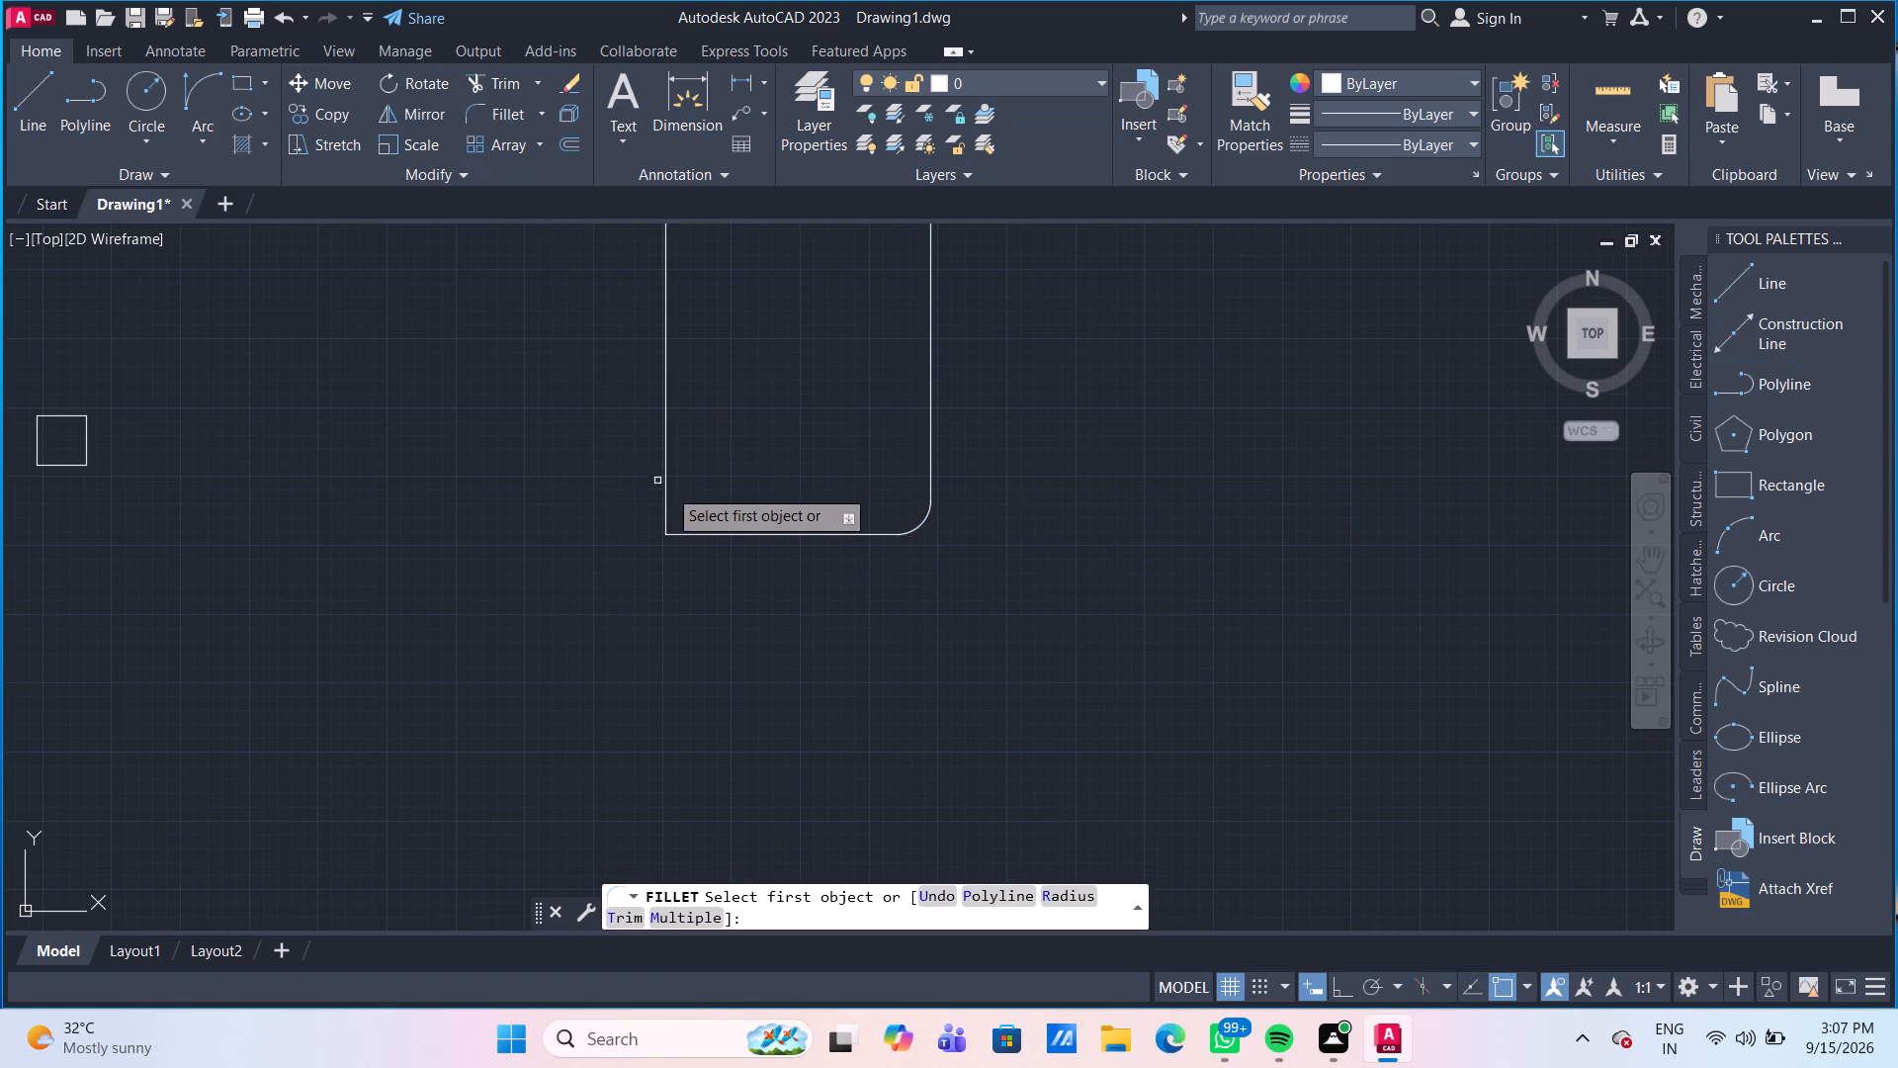
click(662, 506)
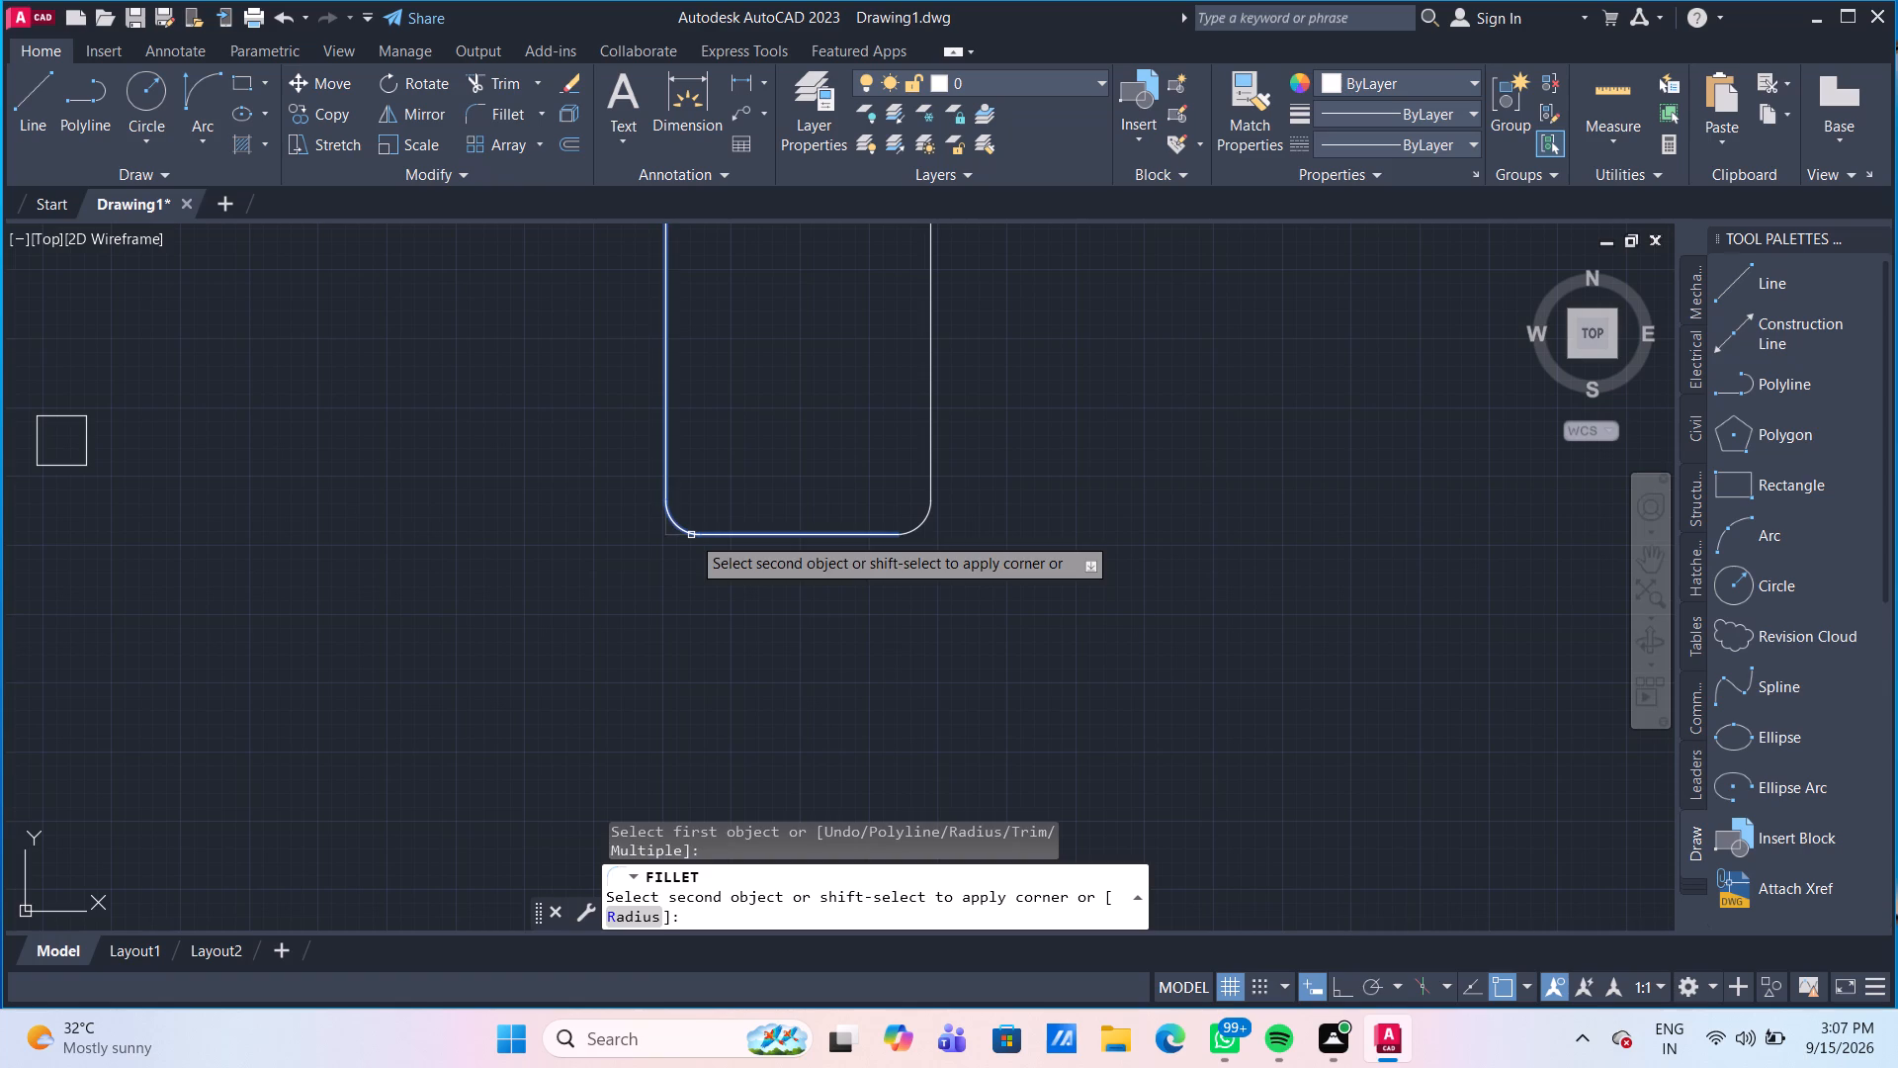
click(691, 535)
key(Escape)
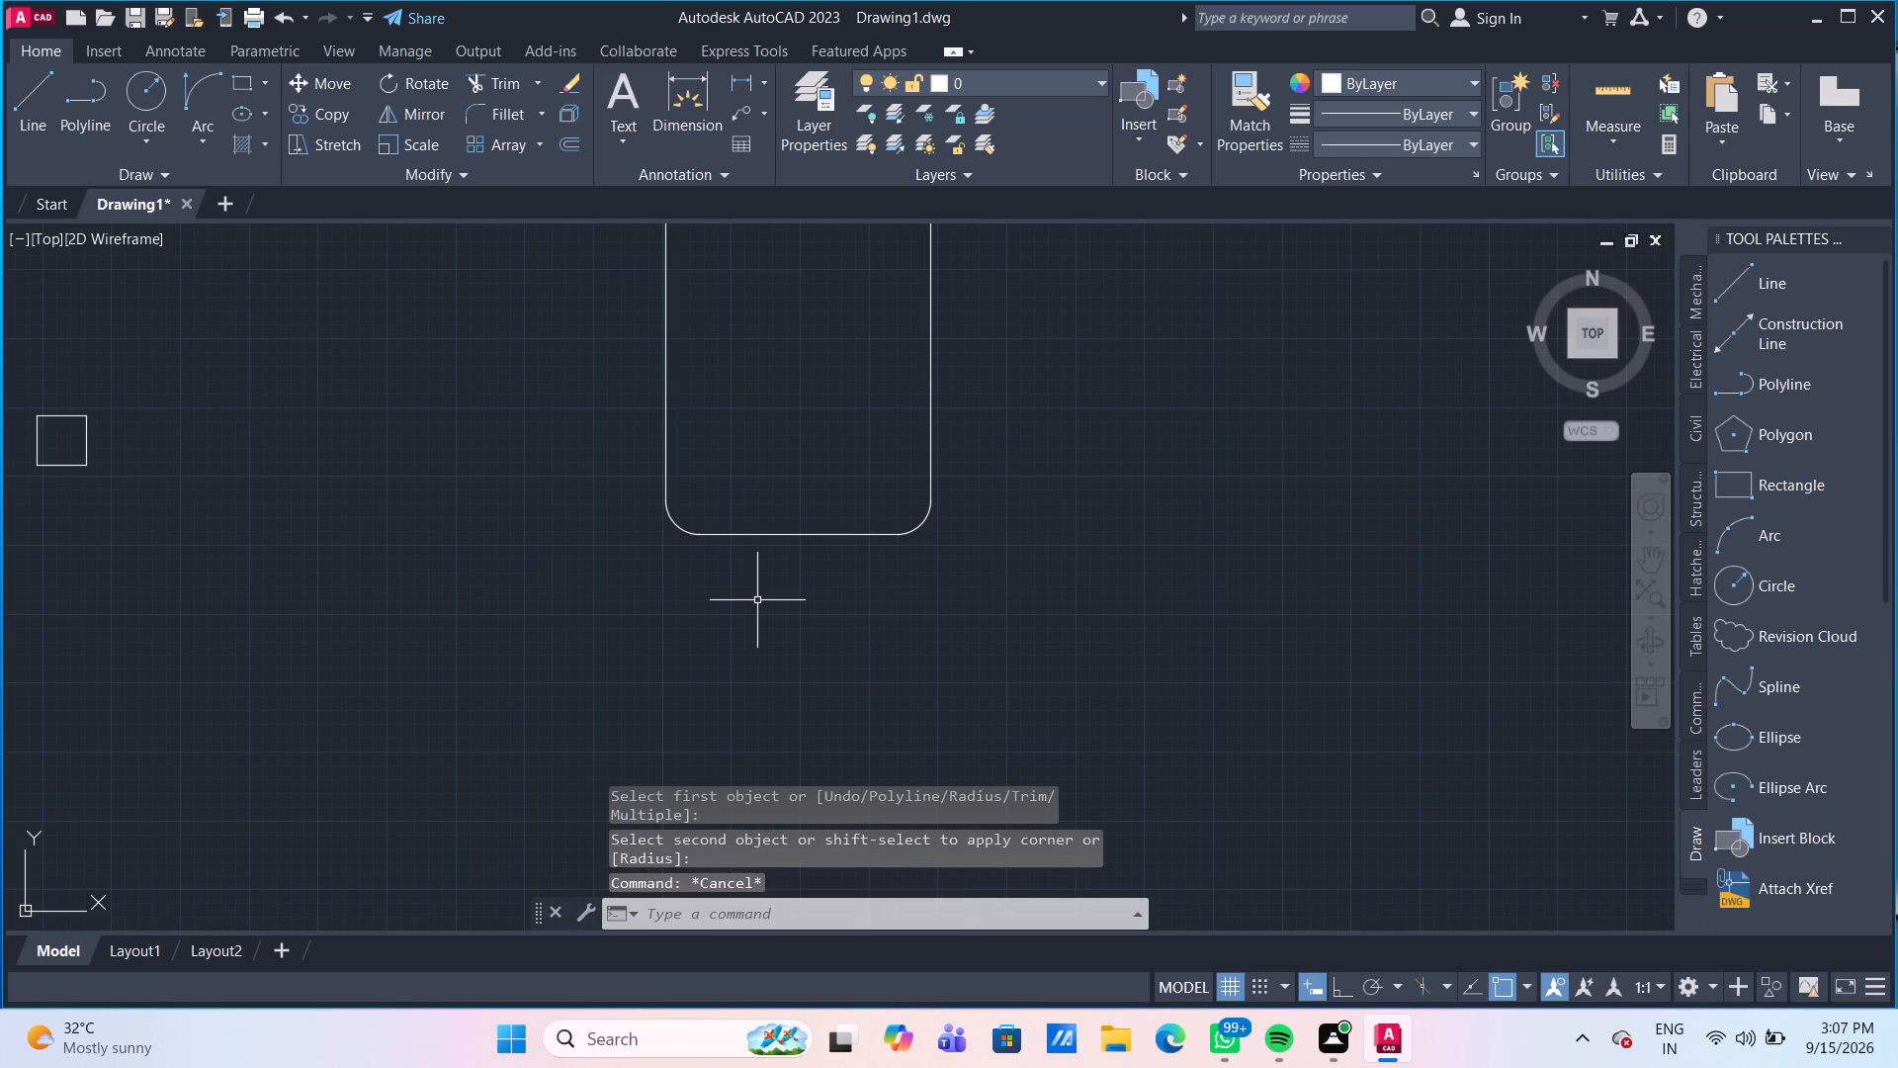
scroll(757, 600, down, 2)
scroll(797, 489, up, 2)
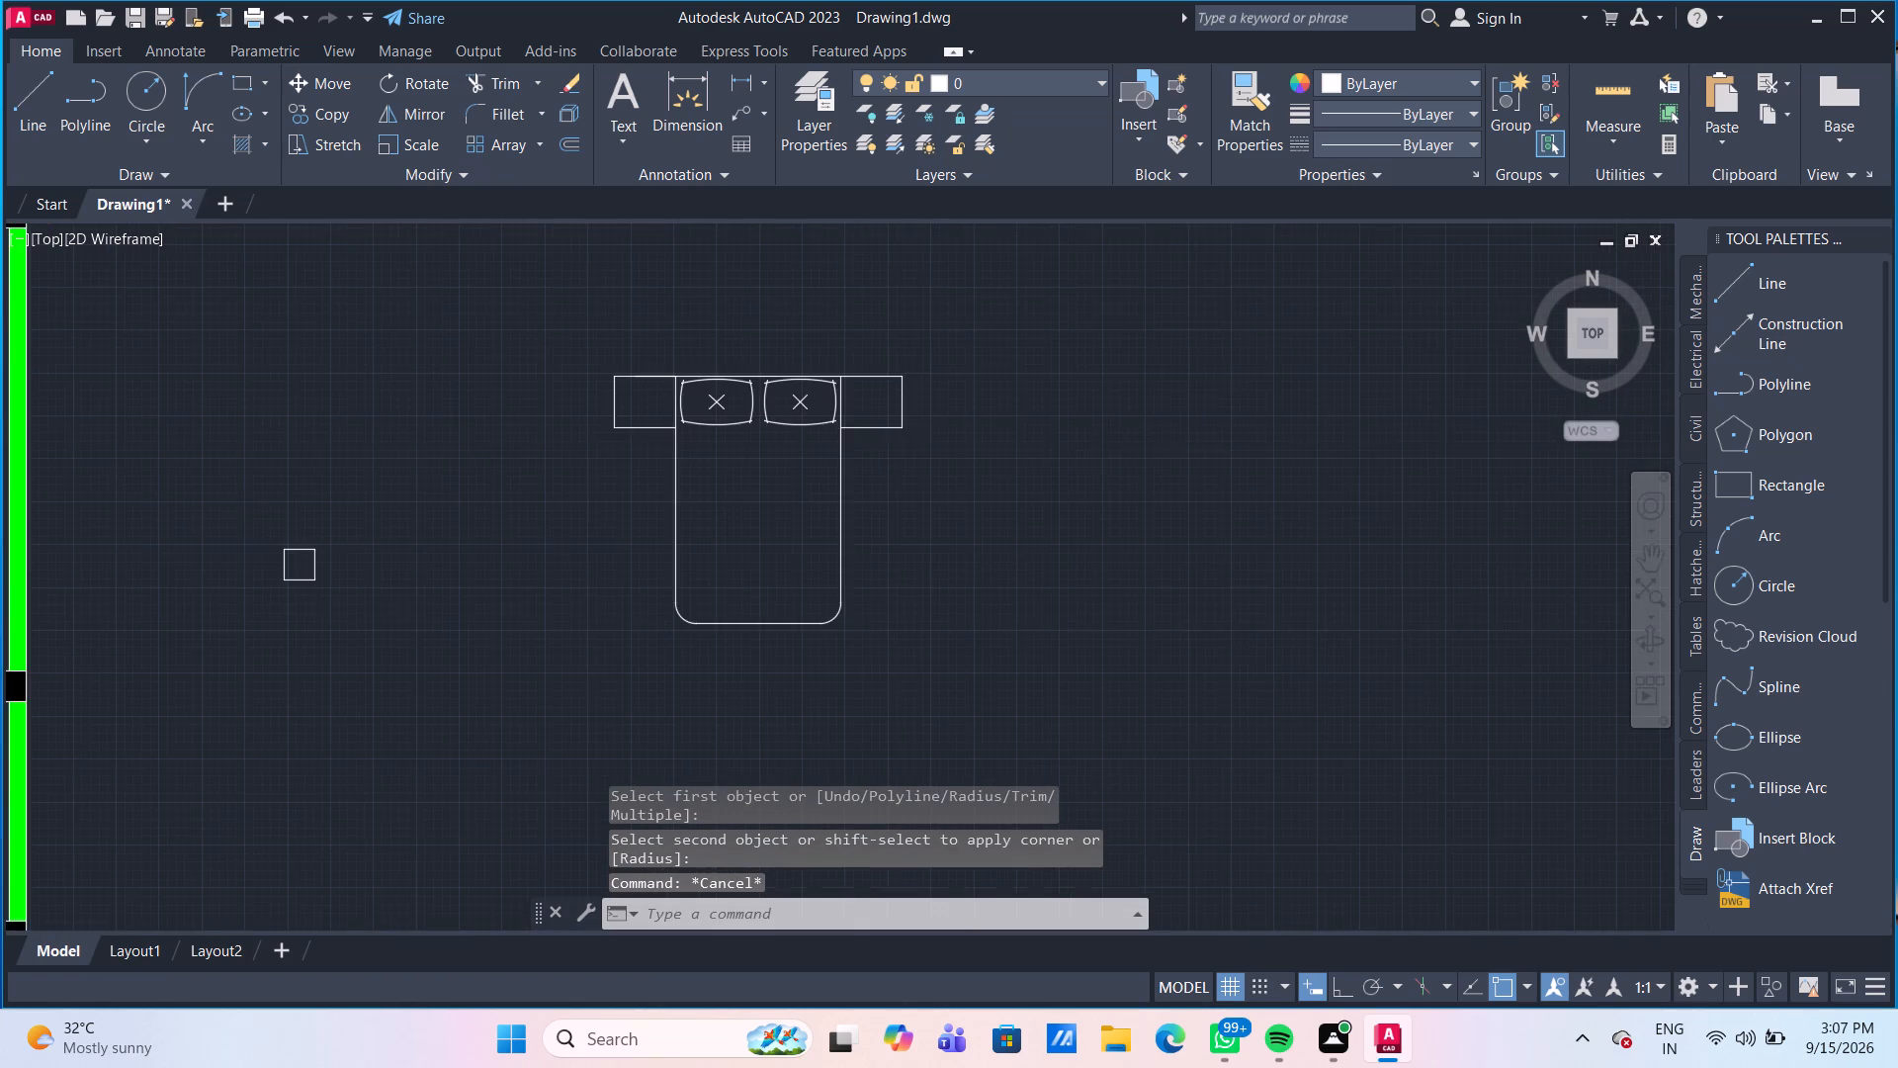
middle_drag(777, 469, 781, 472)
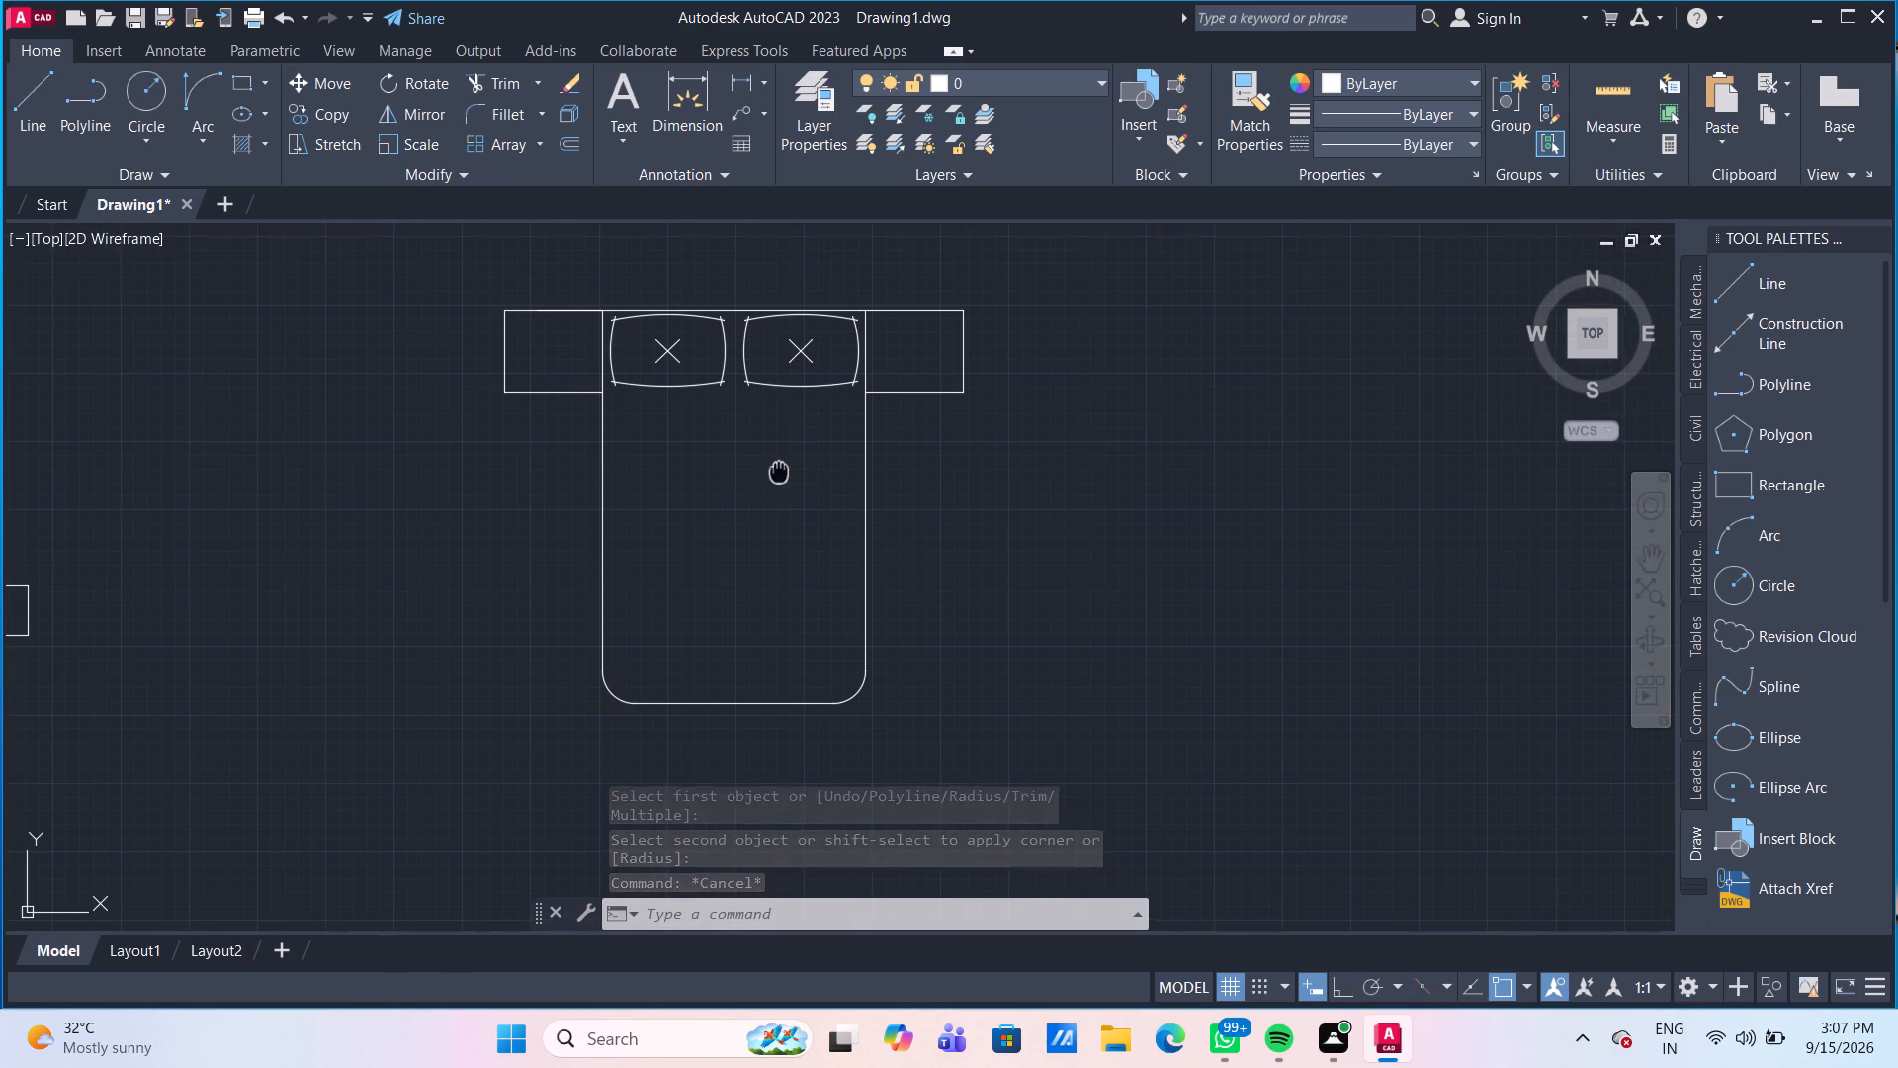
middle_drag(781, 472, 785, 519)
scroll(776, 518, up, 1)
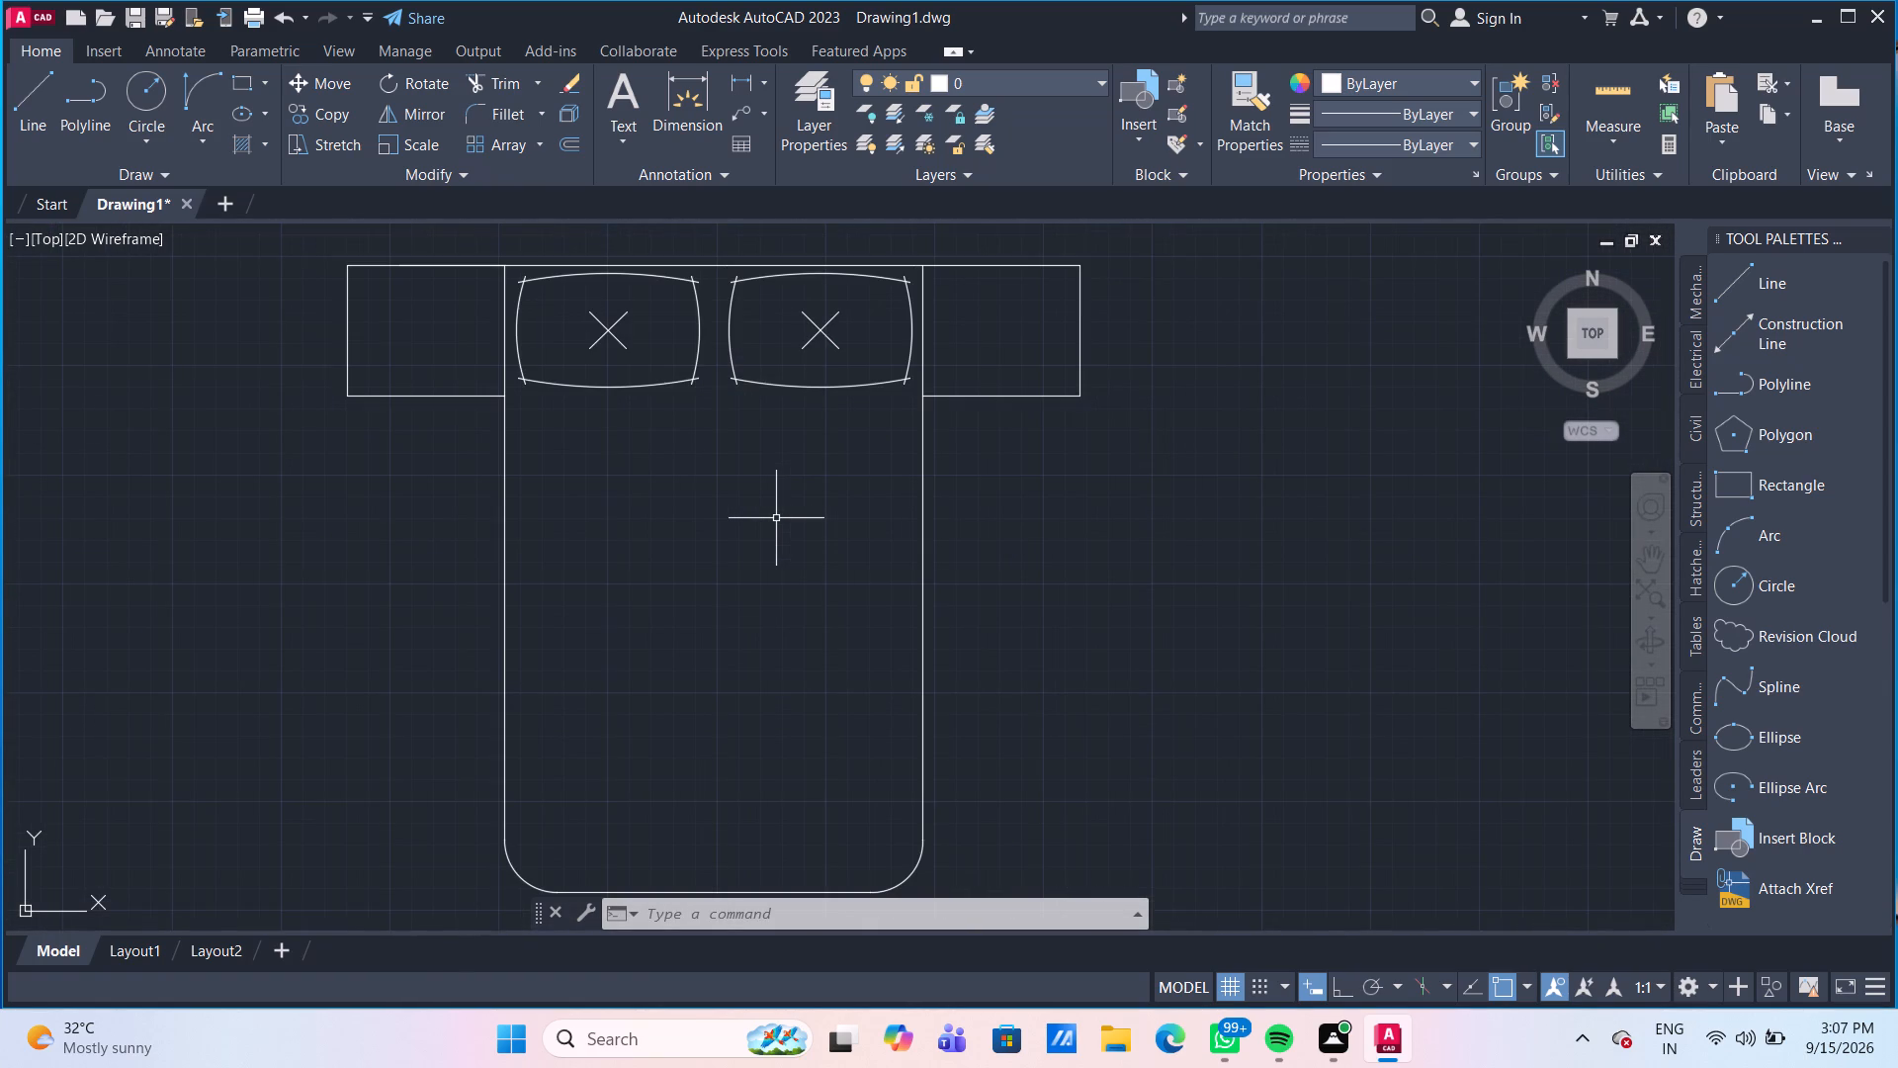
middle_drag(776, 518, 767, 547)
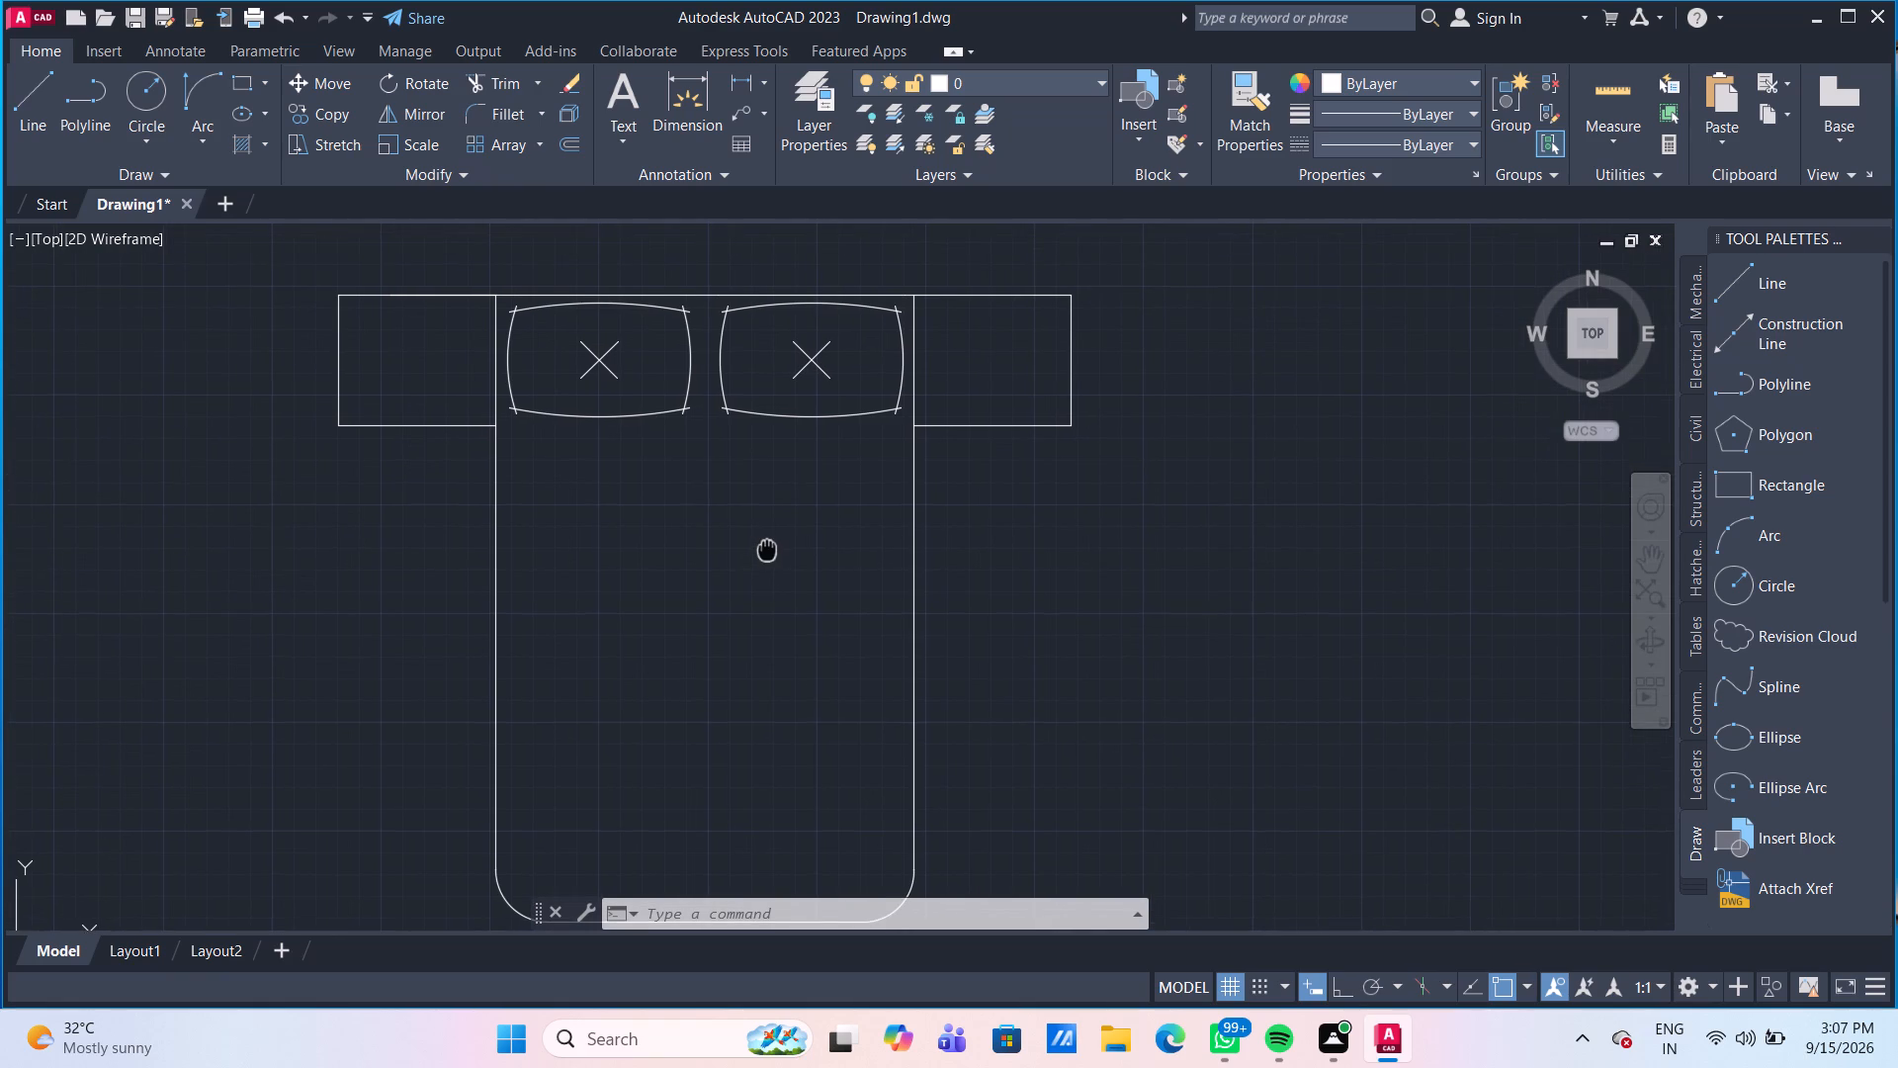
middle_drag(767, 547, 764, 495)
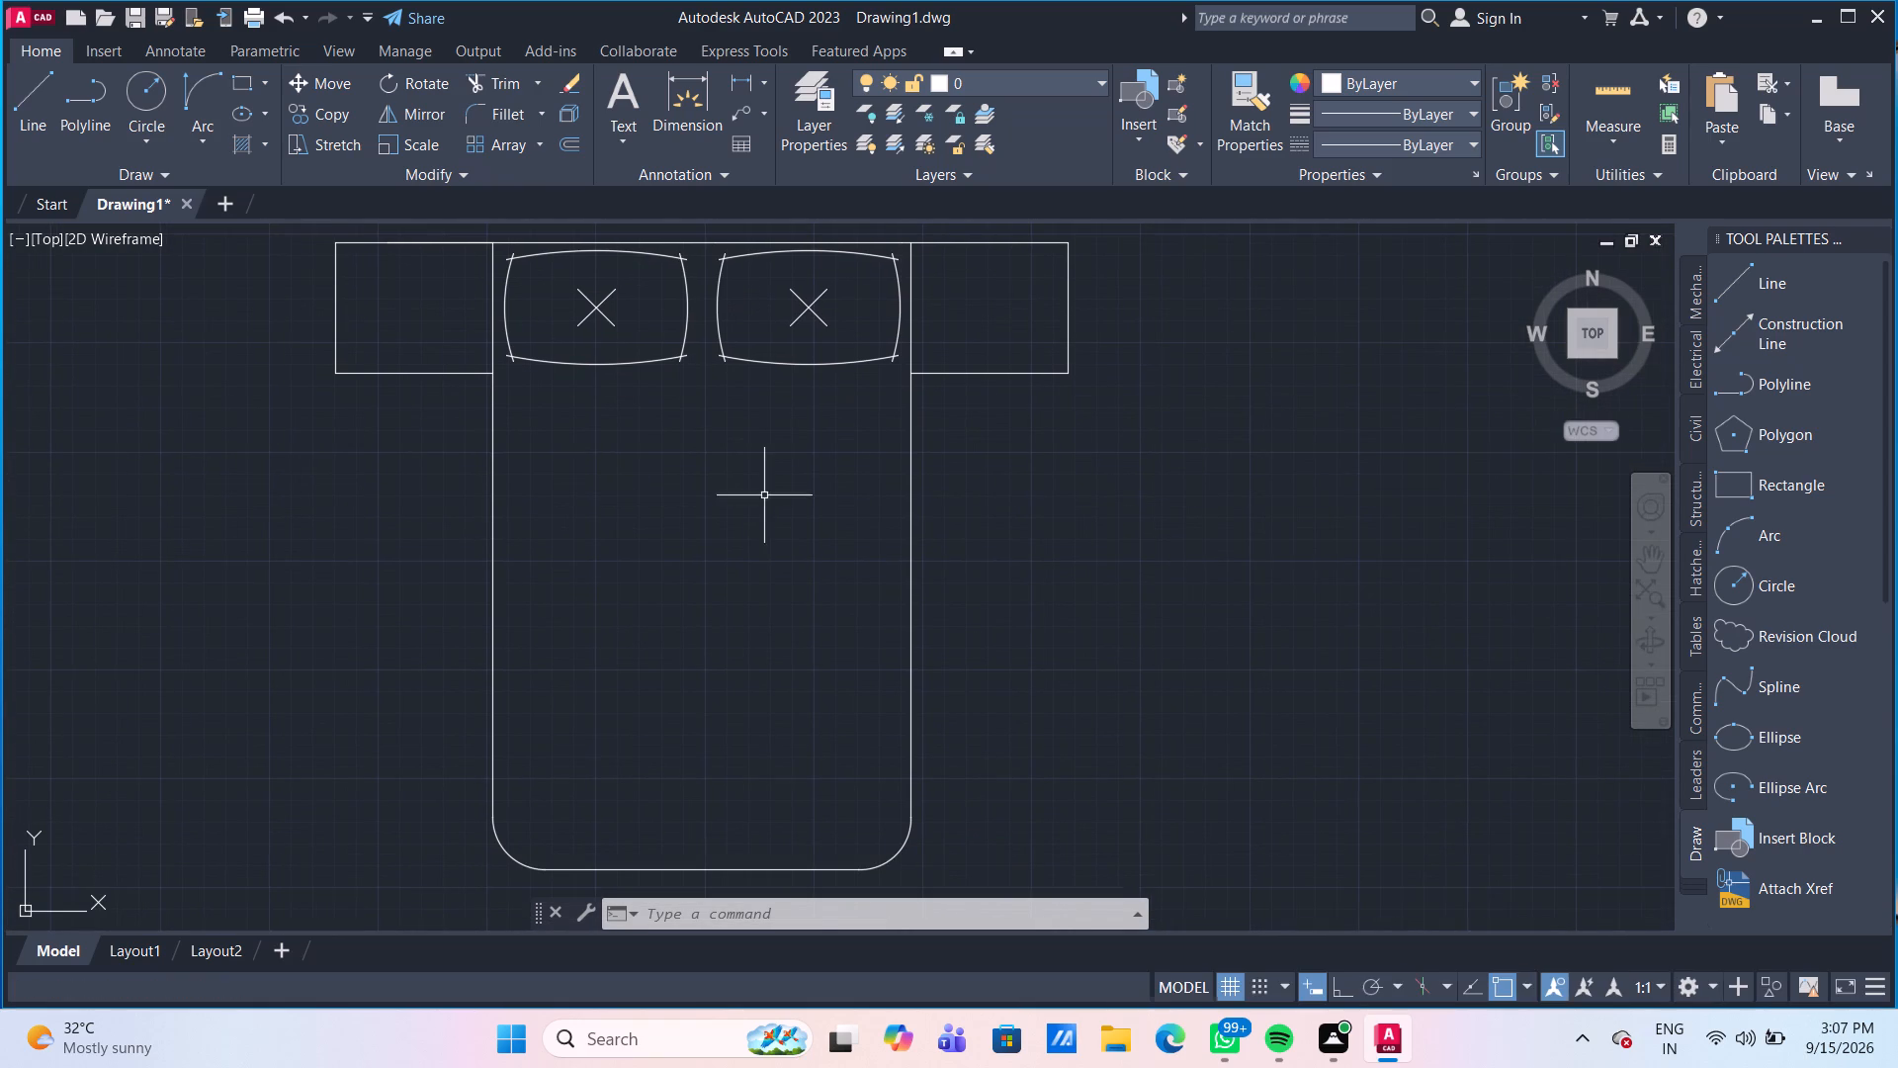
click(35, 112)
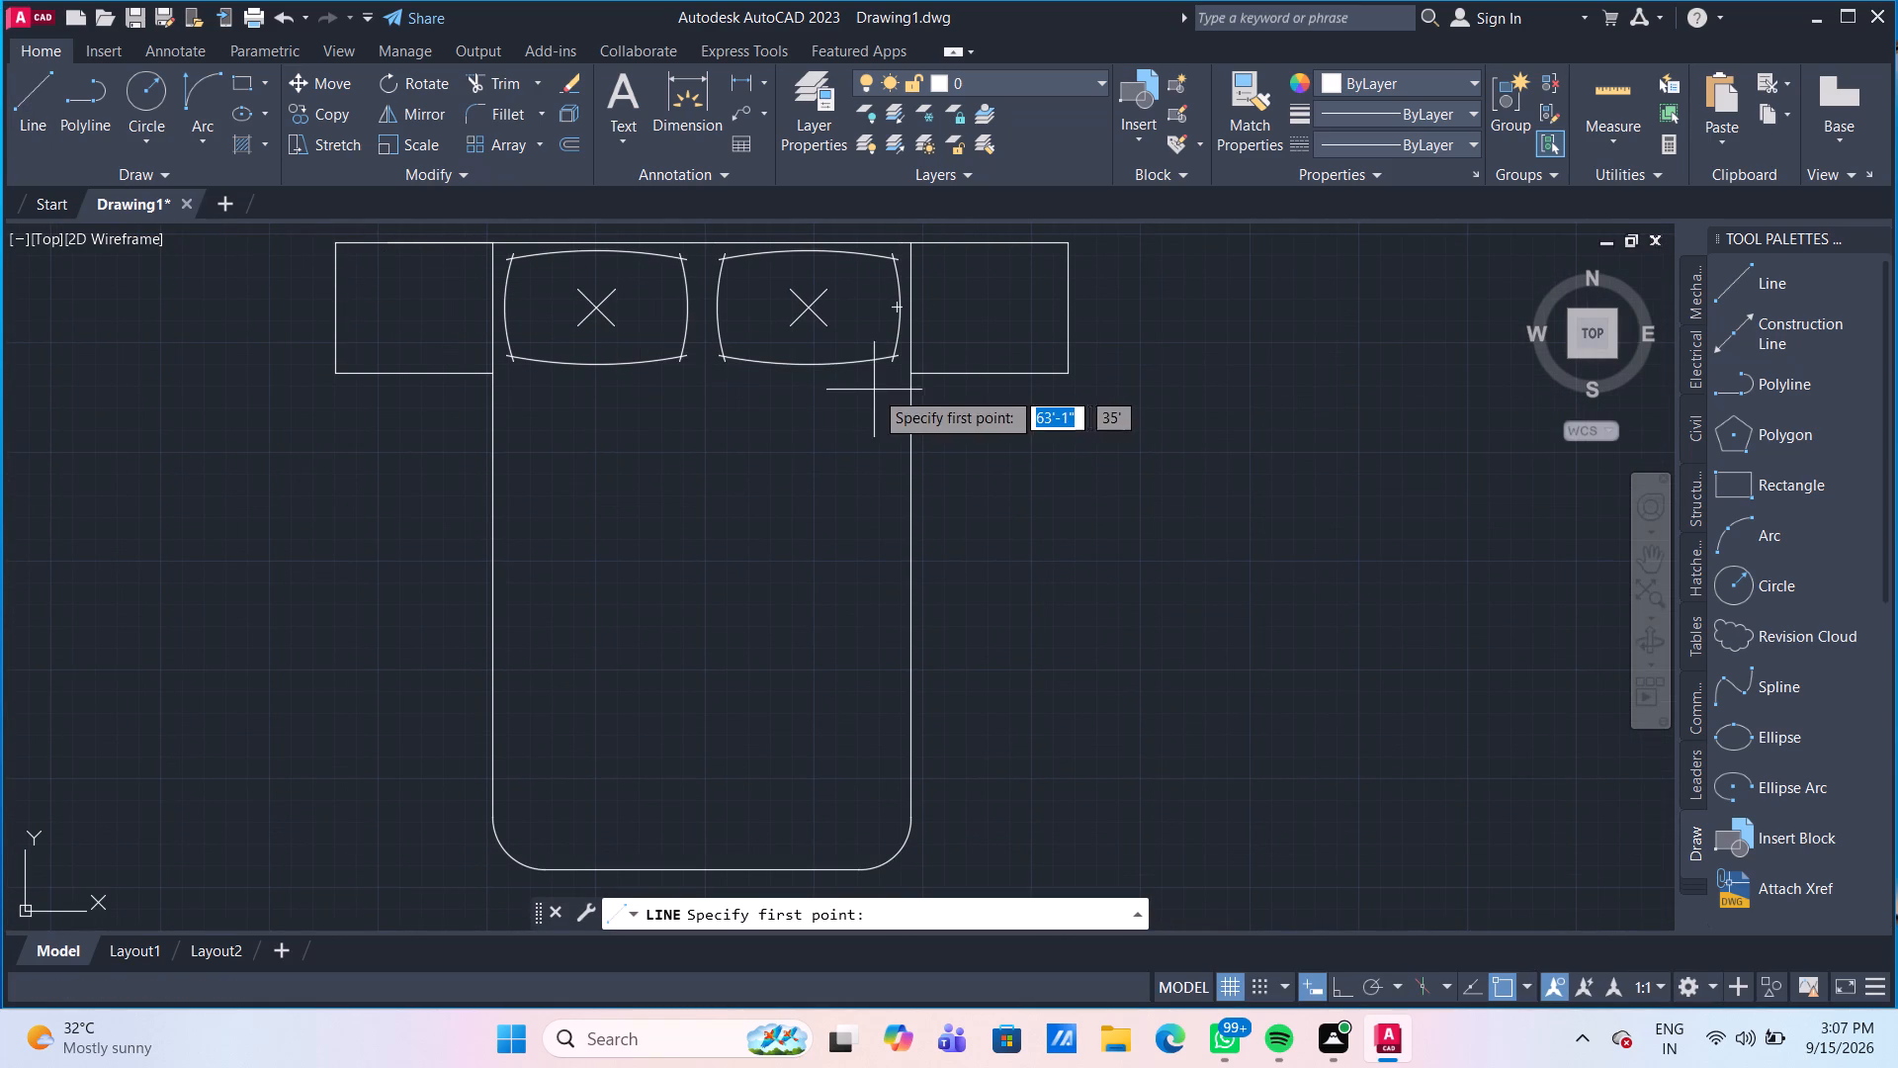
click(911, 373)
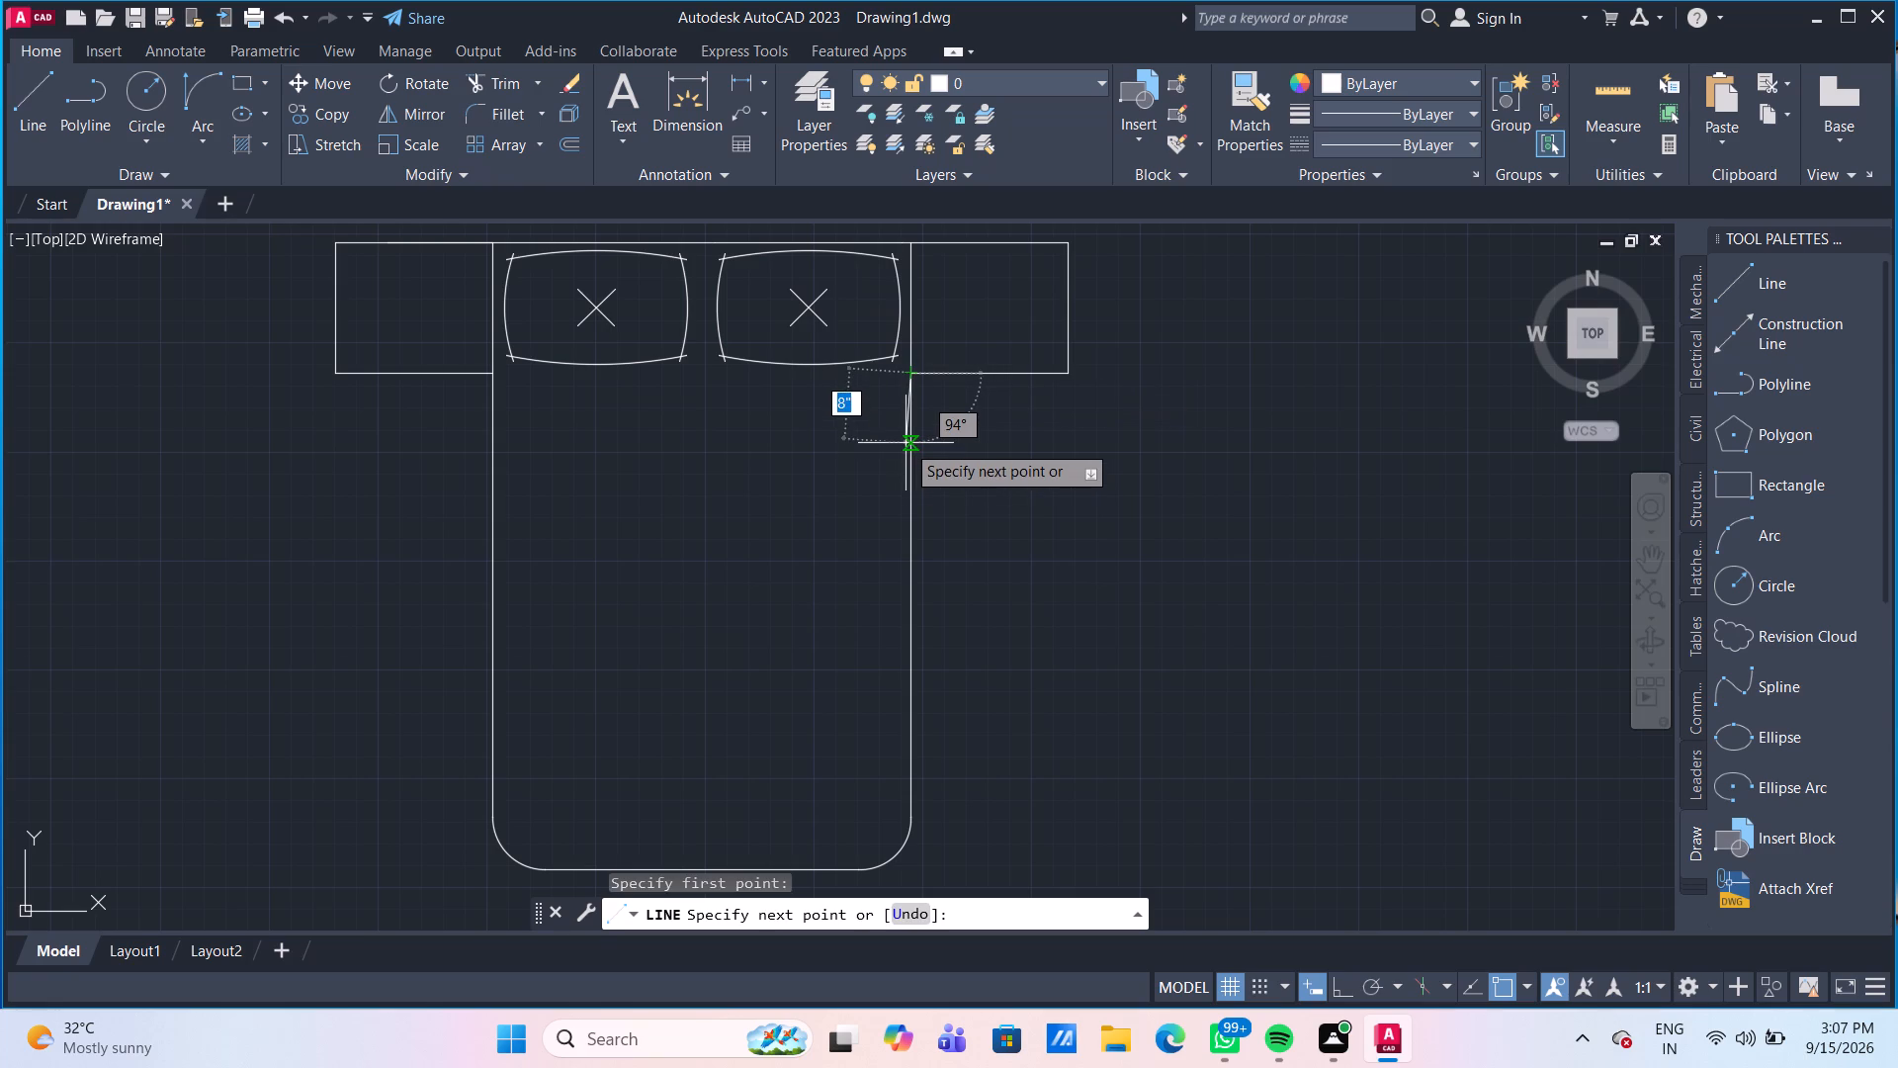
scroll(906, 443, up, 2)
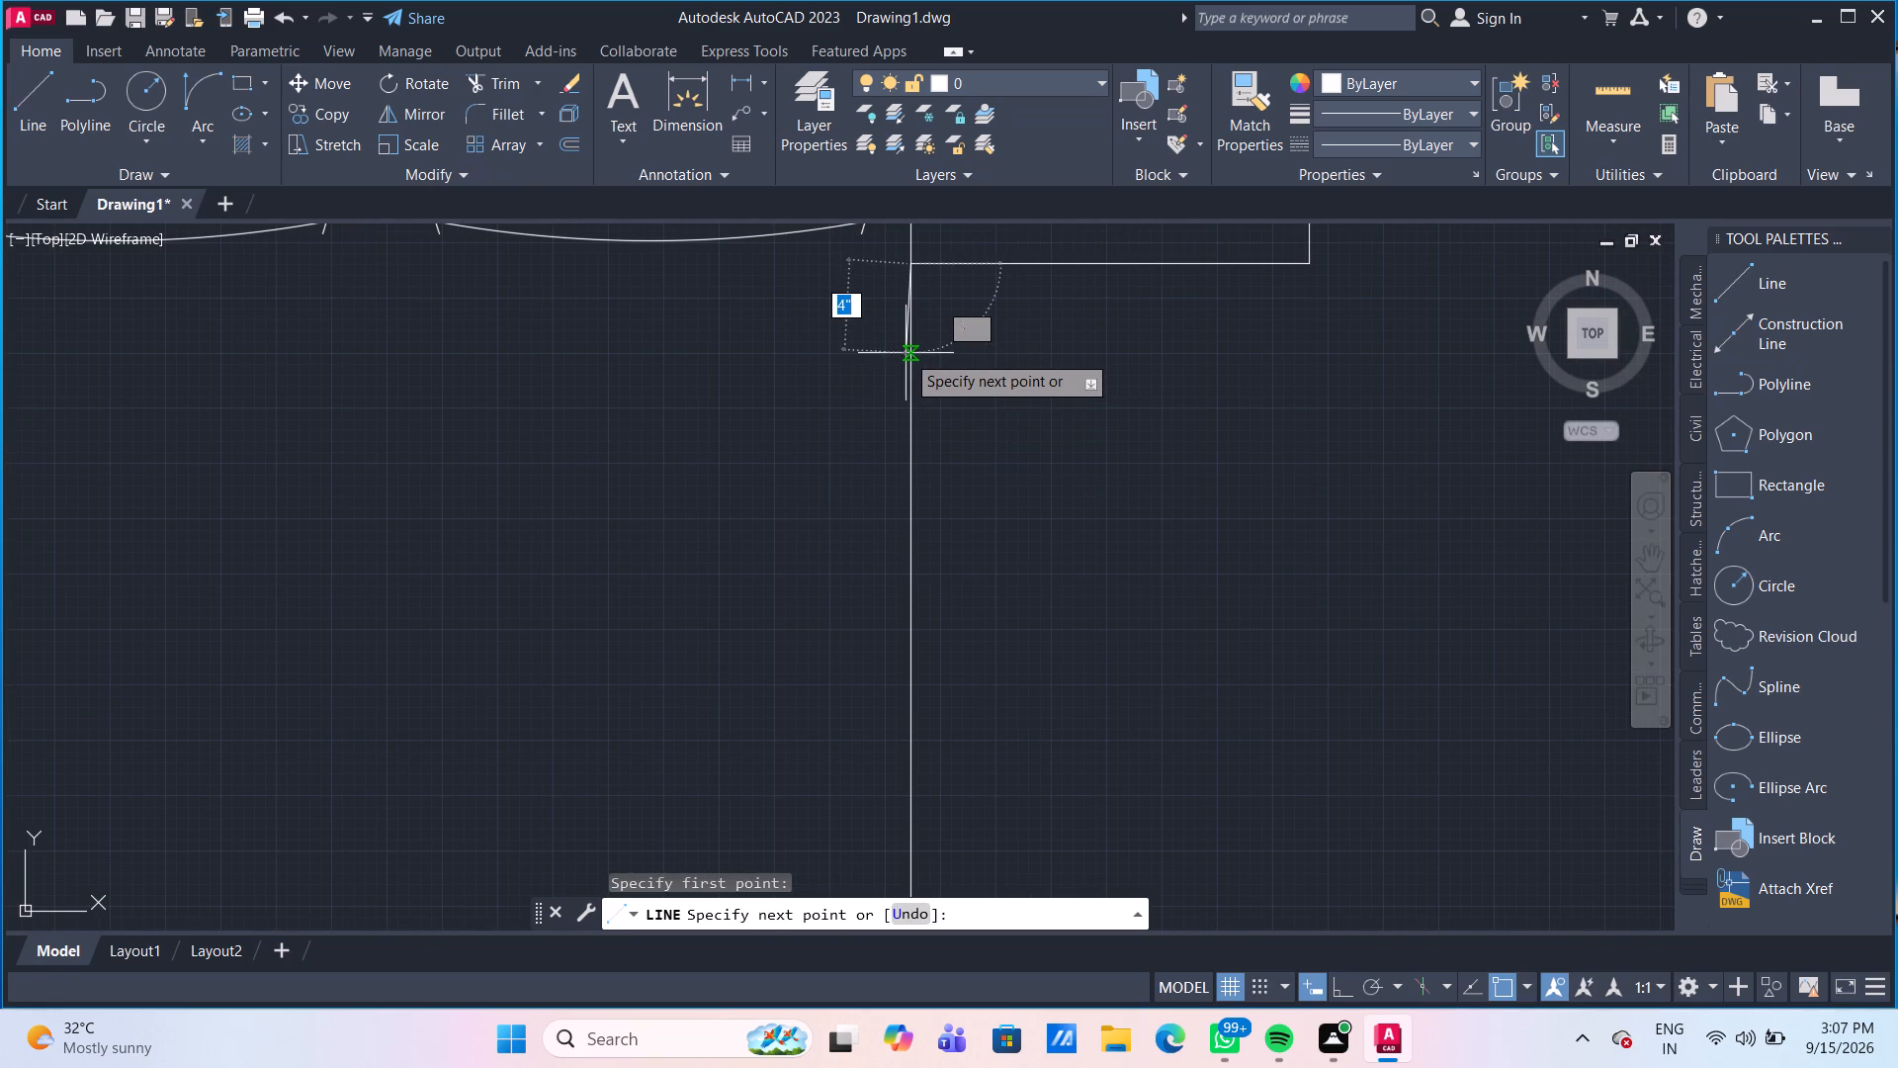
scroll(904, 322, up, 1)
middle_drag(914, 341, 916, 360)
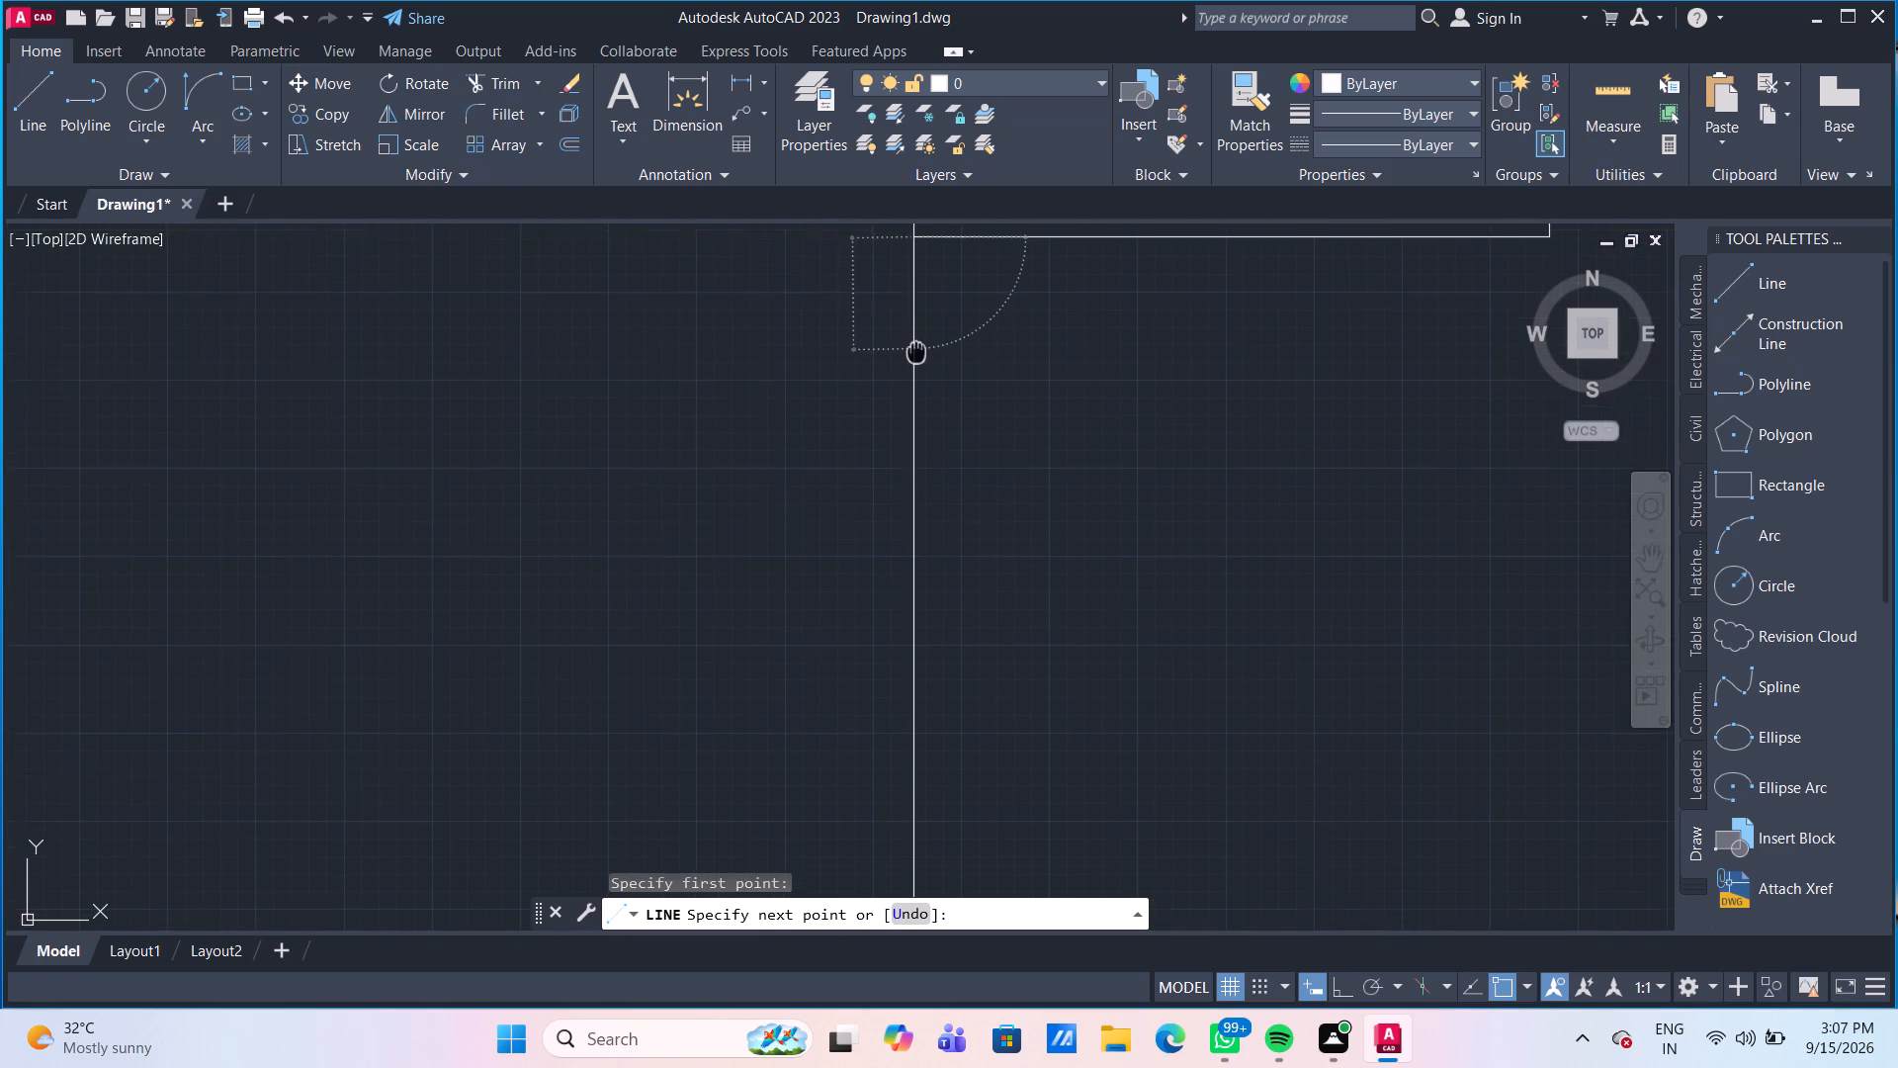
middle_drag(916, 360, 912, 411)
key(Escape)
Draw a diagonal line about 4'-6" long across the bed, from the right edge just below the side table down to the left edge.
click(32, 93)
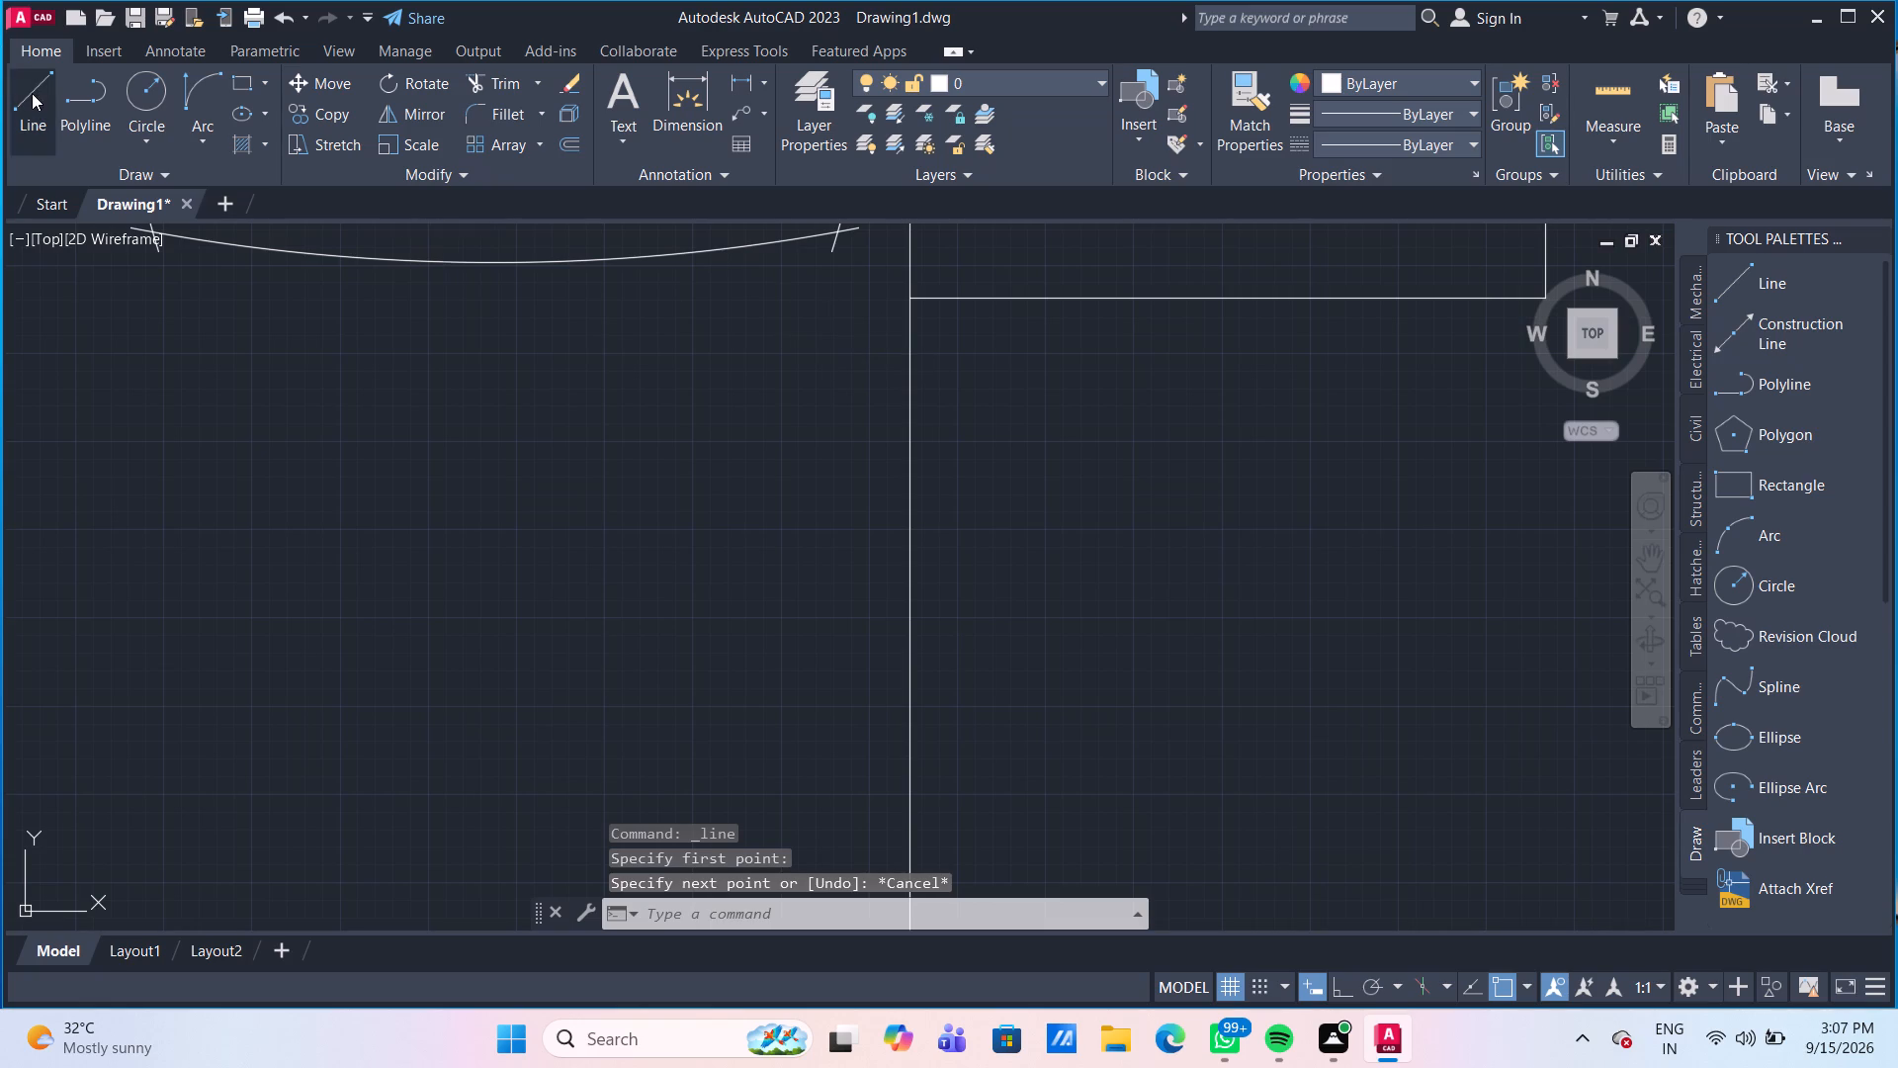
click(910, 346)
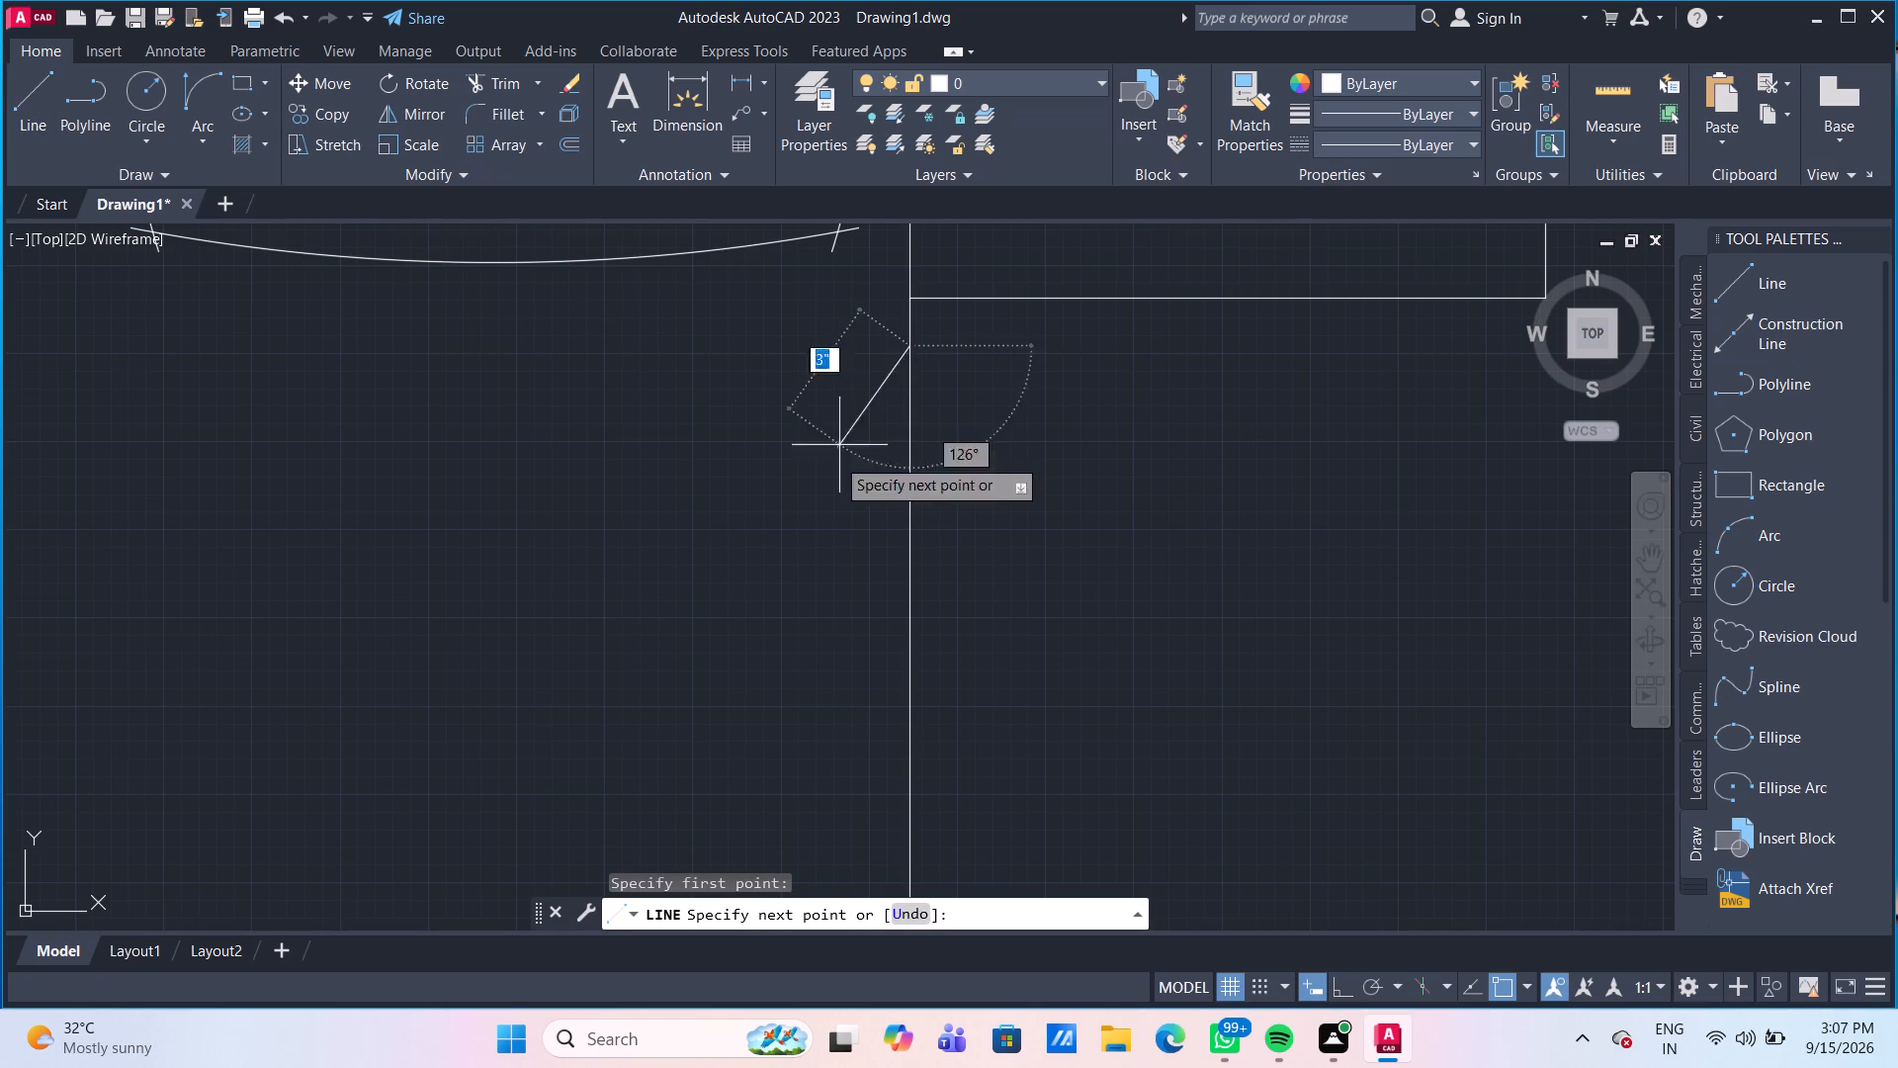
scroll(716, 515, down, 1)
middle_drag(653, 580, 725, 405)
scroll(537, 525, down, 2)
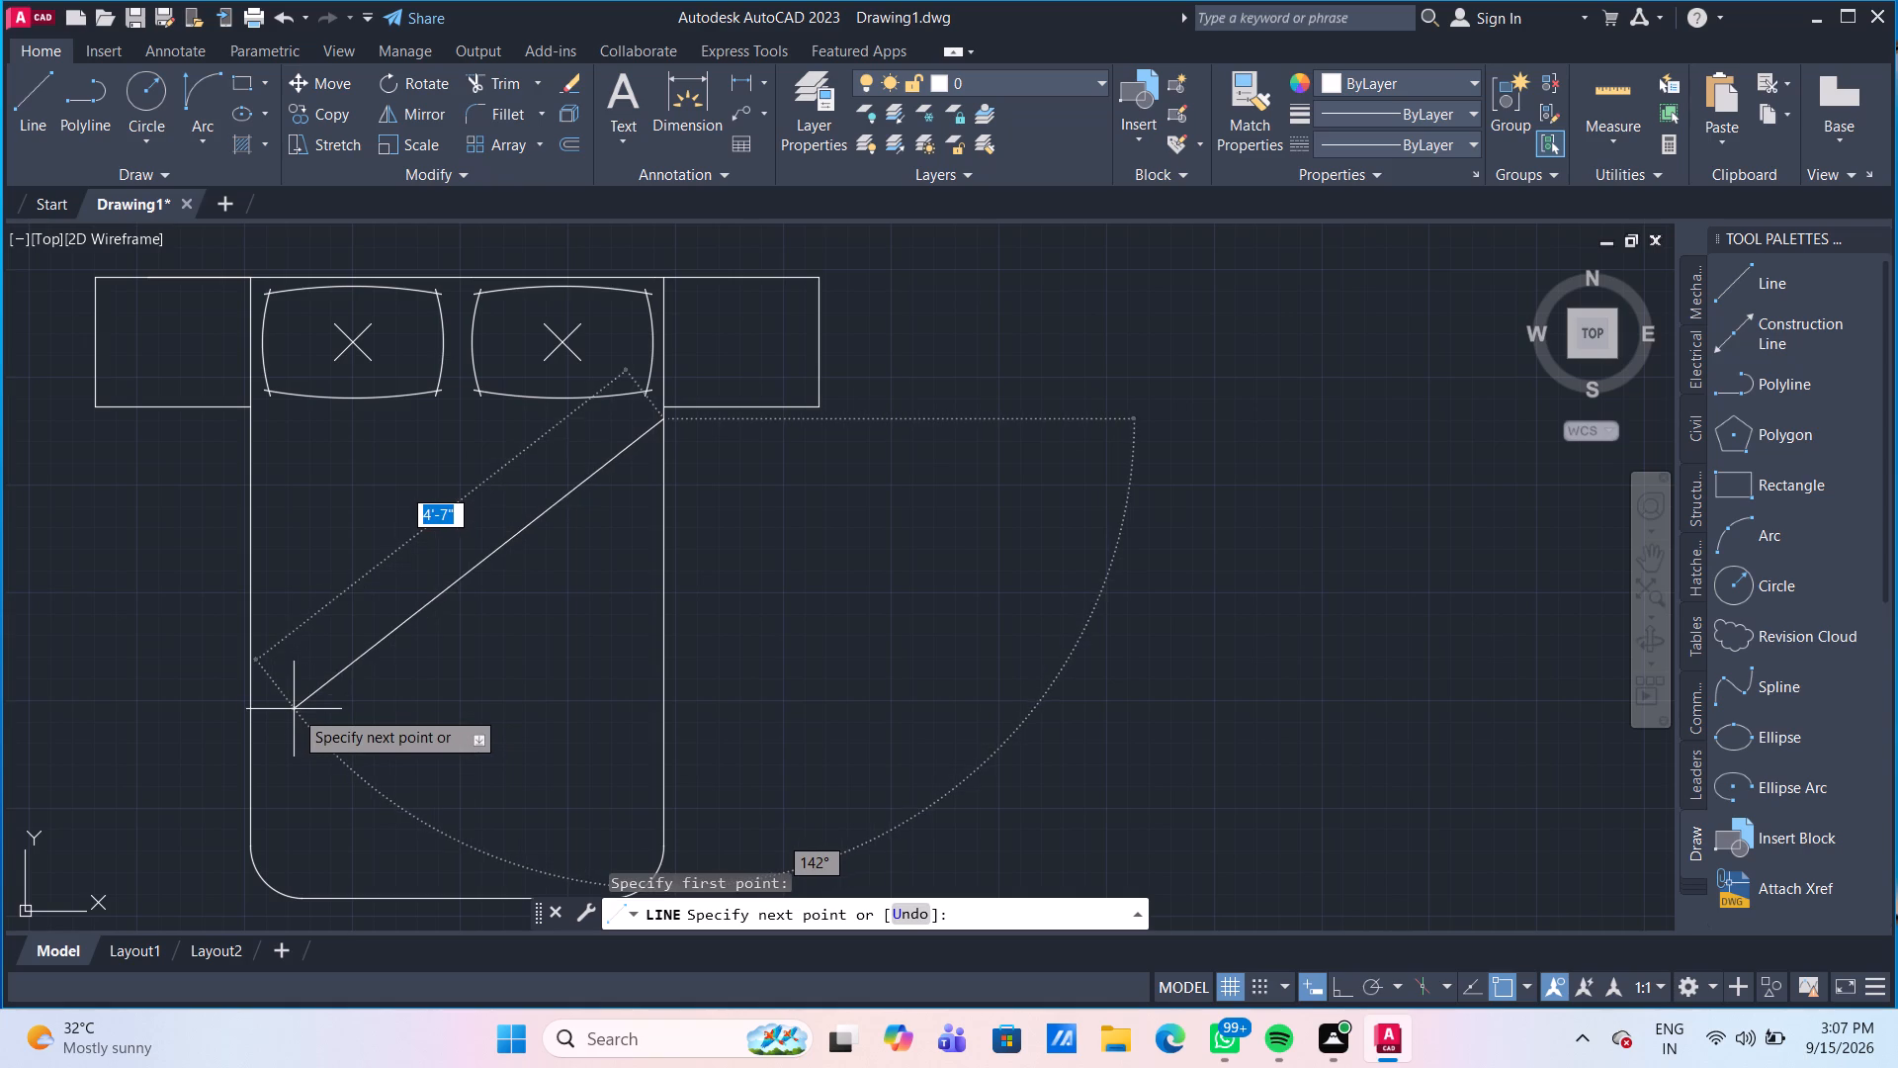
click(249, 638)
key(Escape)
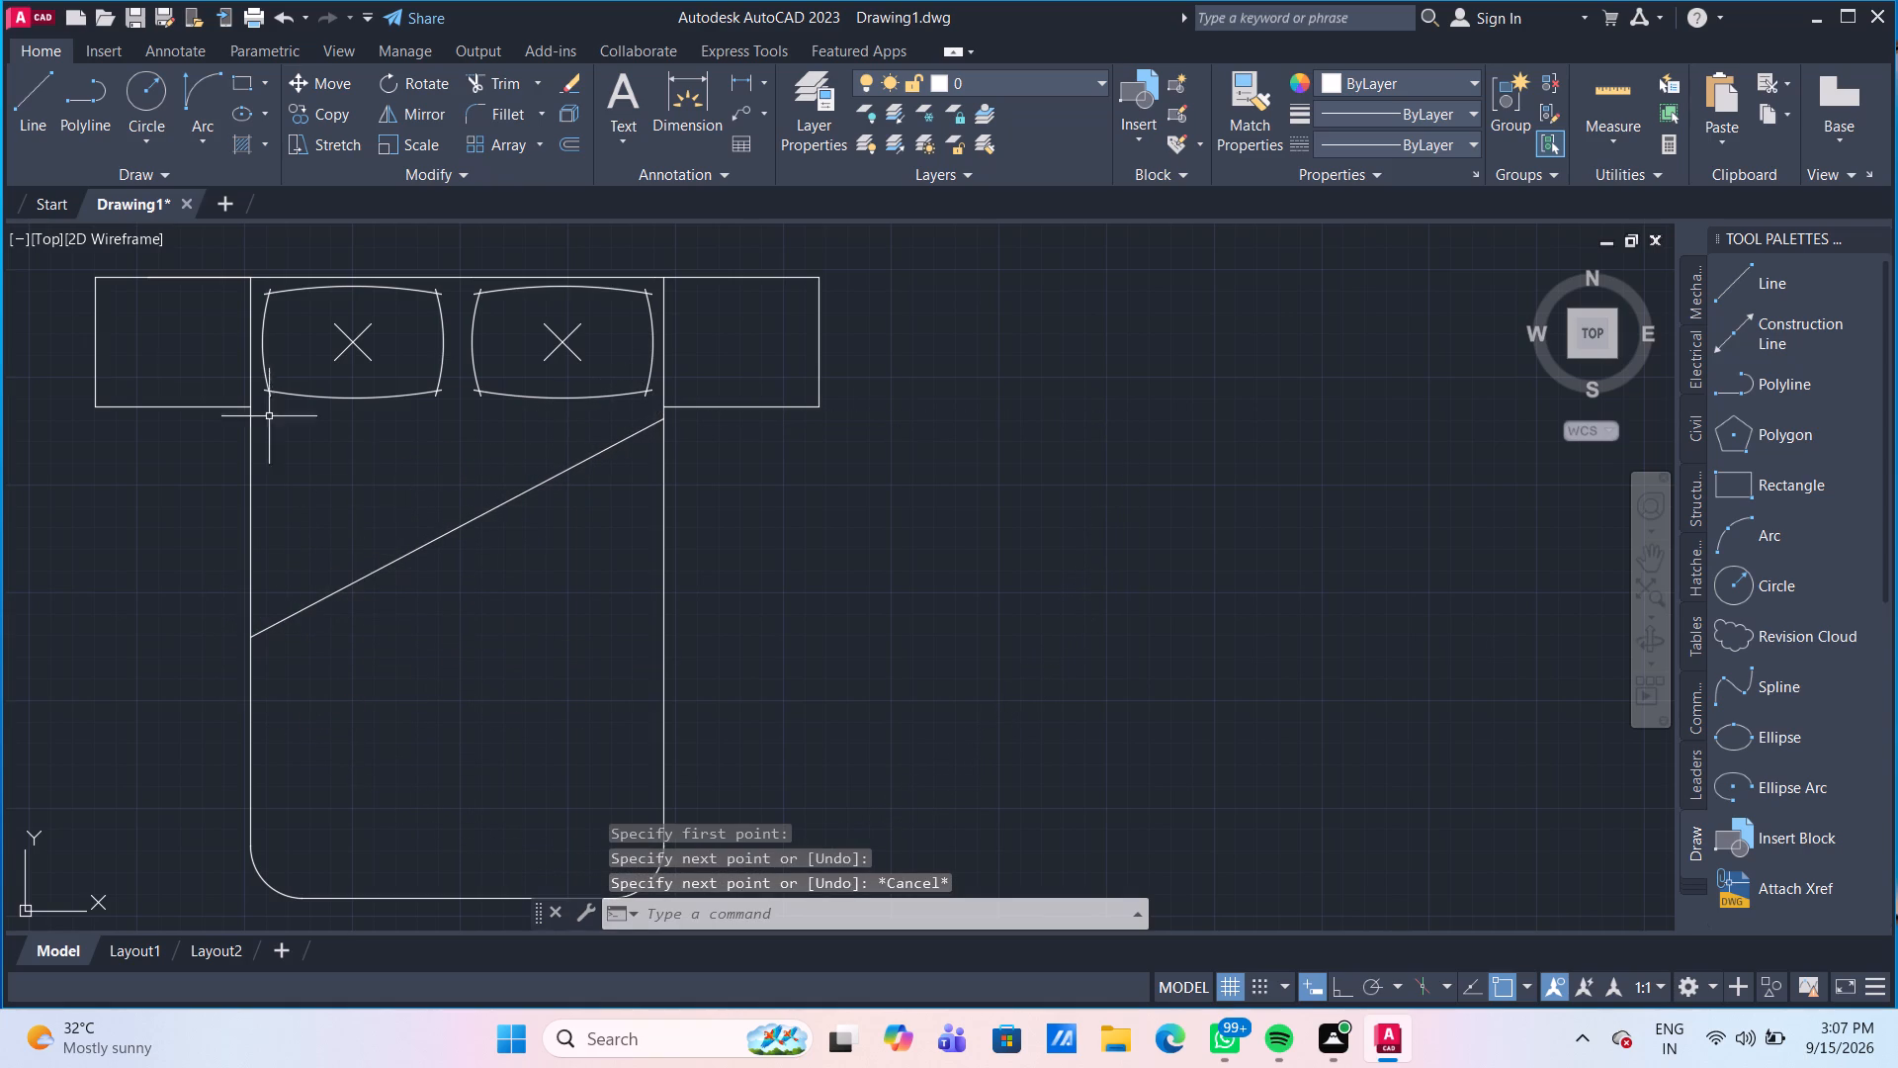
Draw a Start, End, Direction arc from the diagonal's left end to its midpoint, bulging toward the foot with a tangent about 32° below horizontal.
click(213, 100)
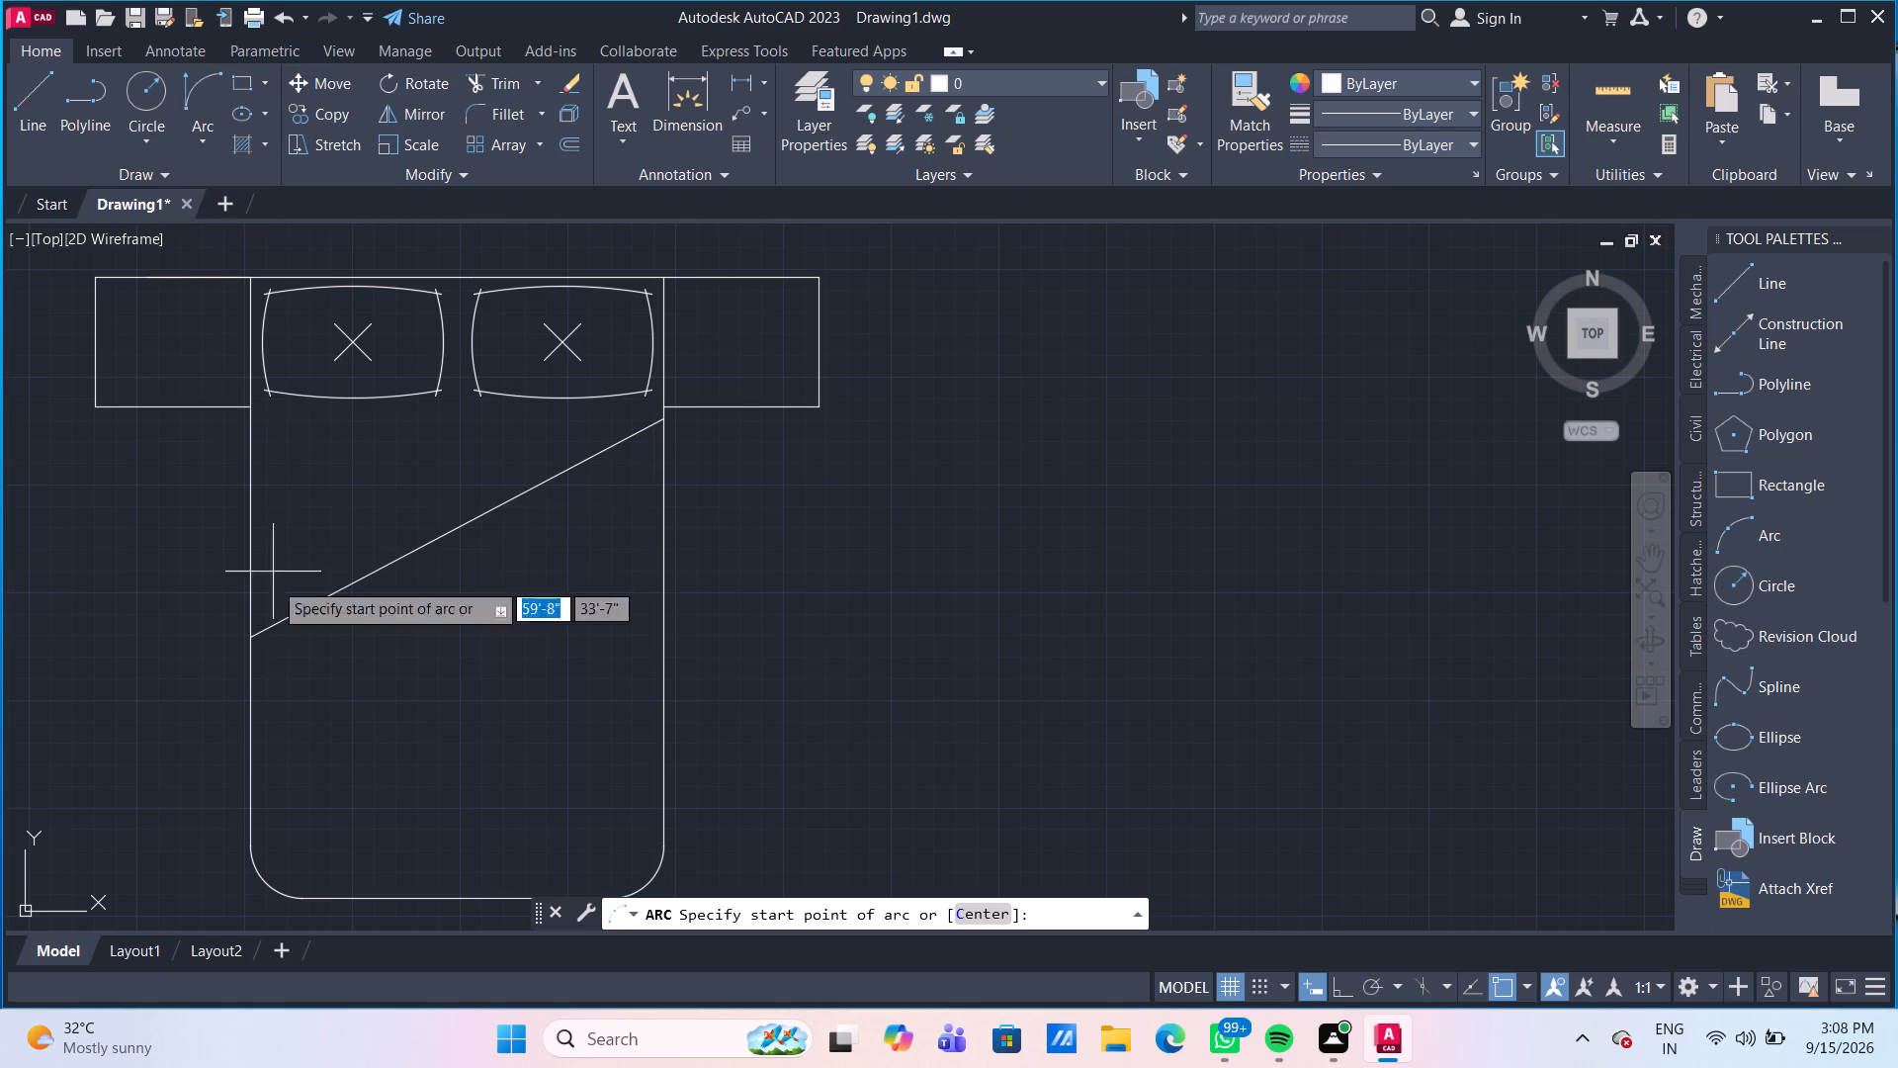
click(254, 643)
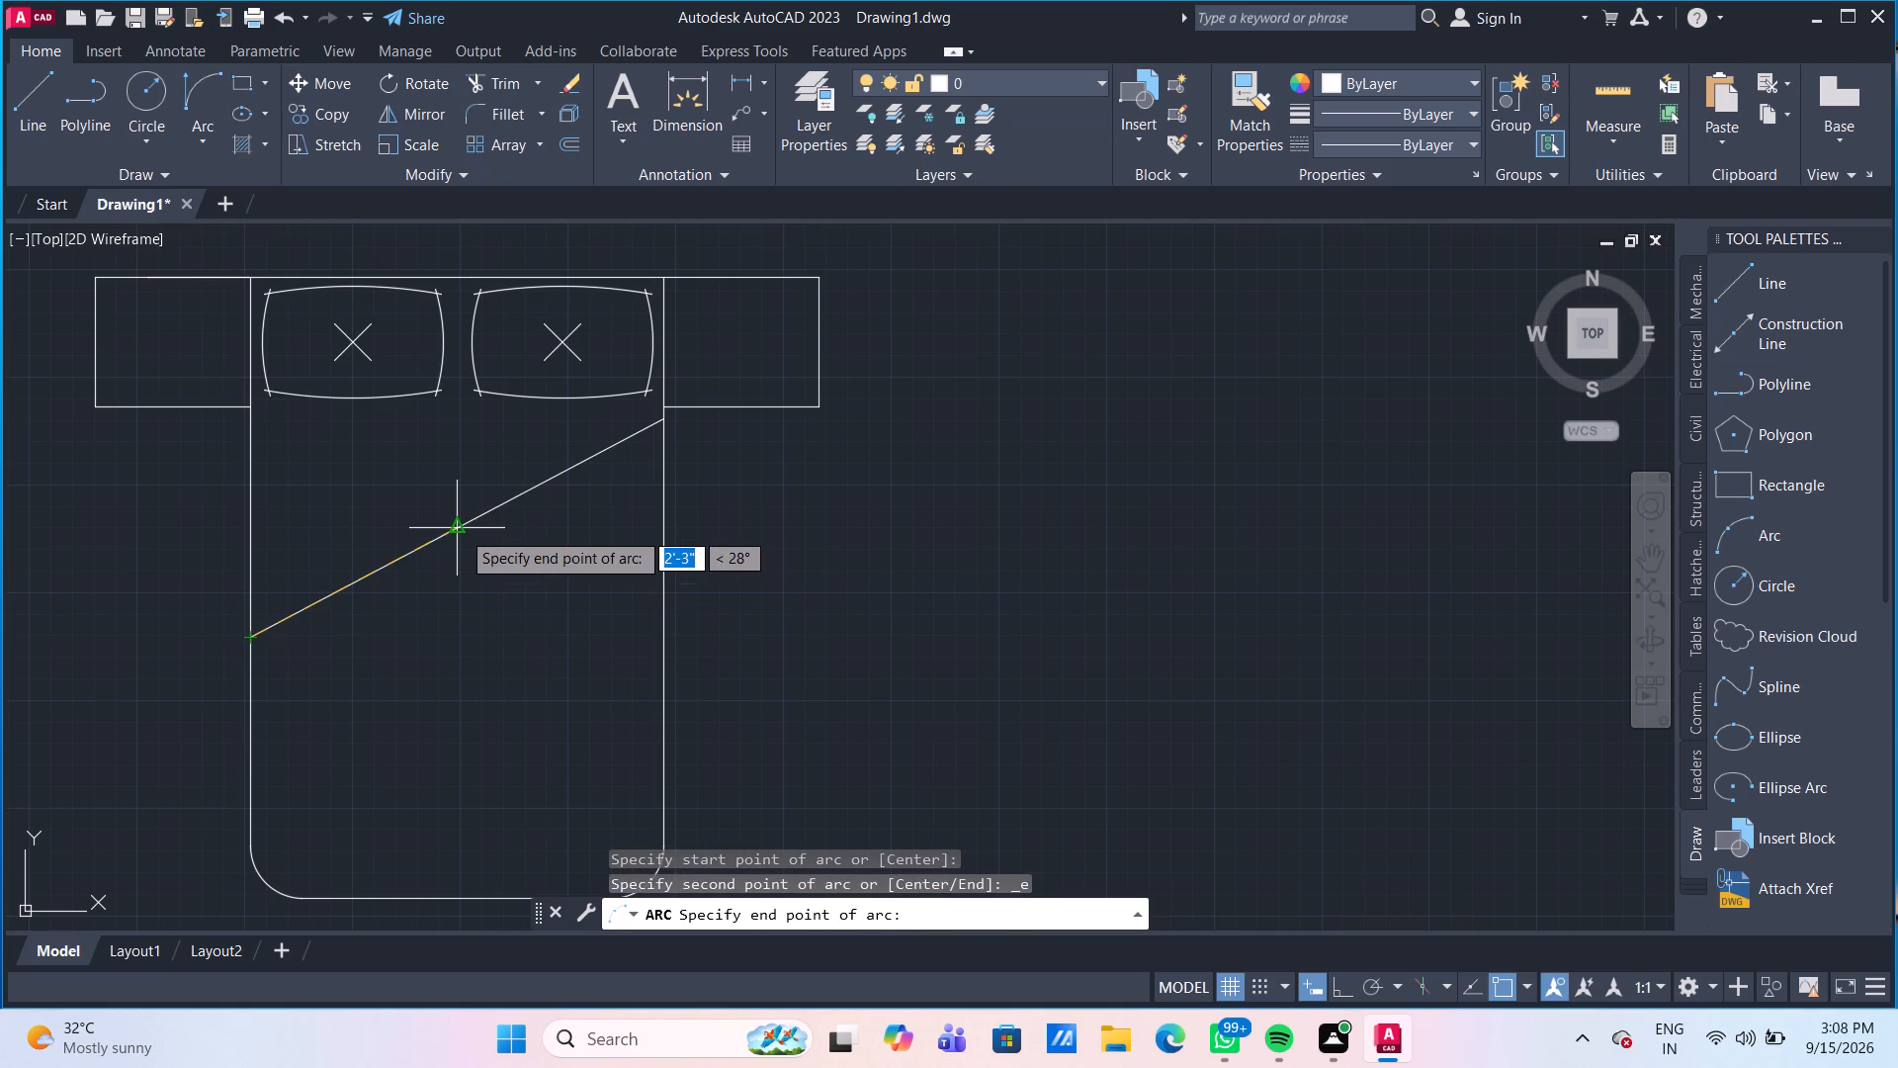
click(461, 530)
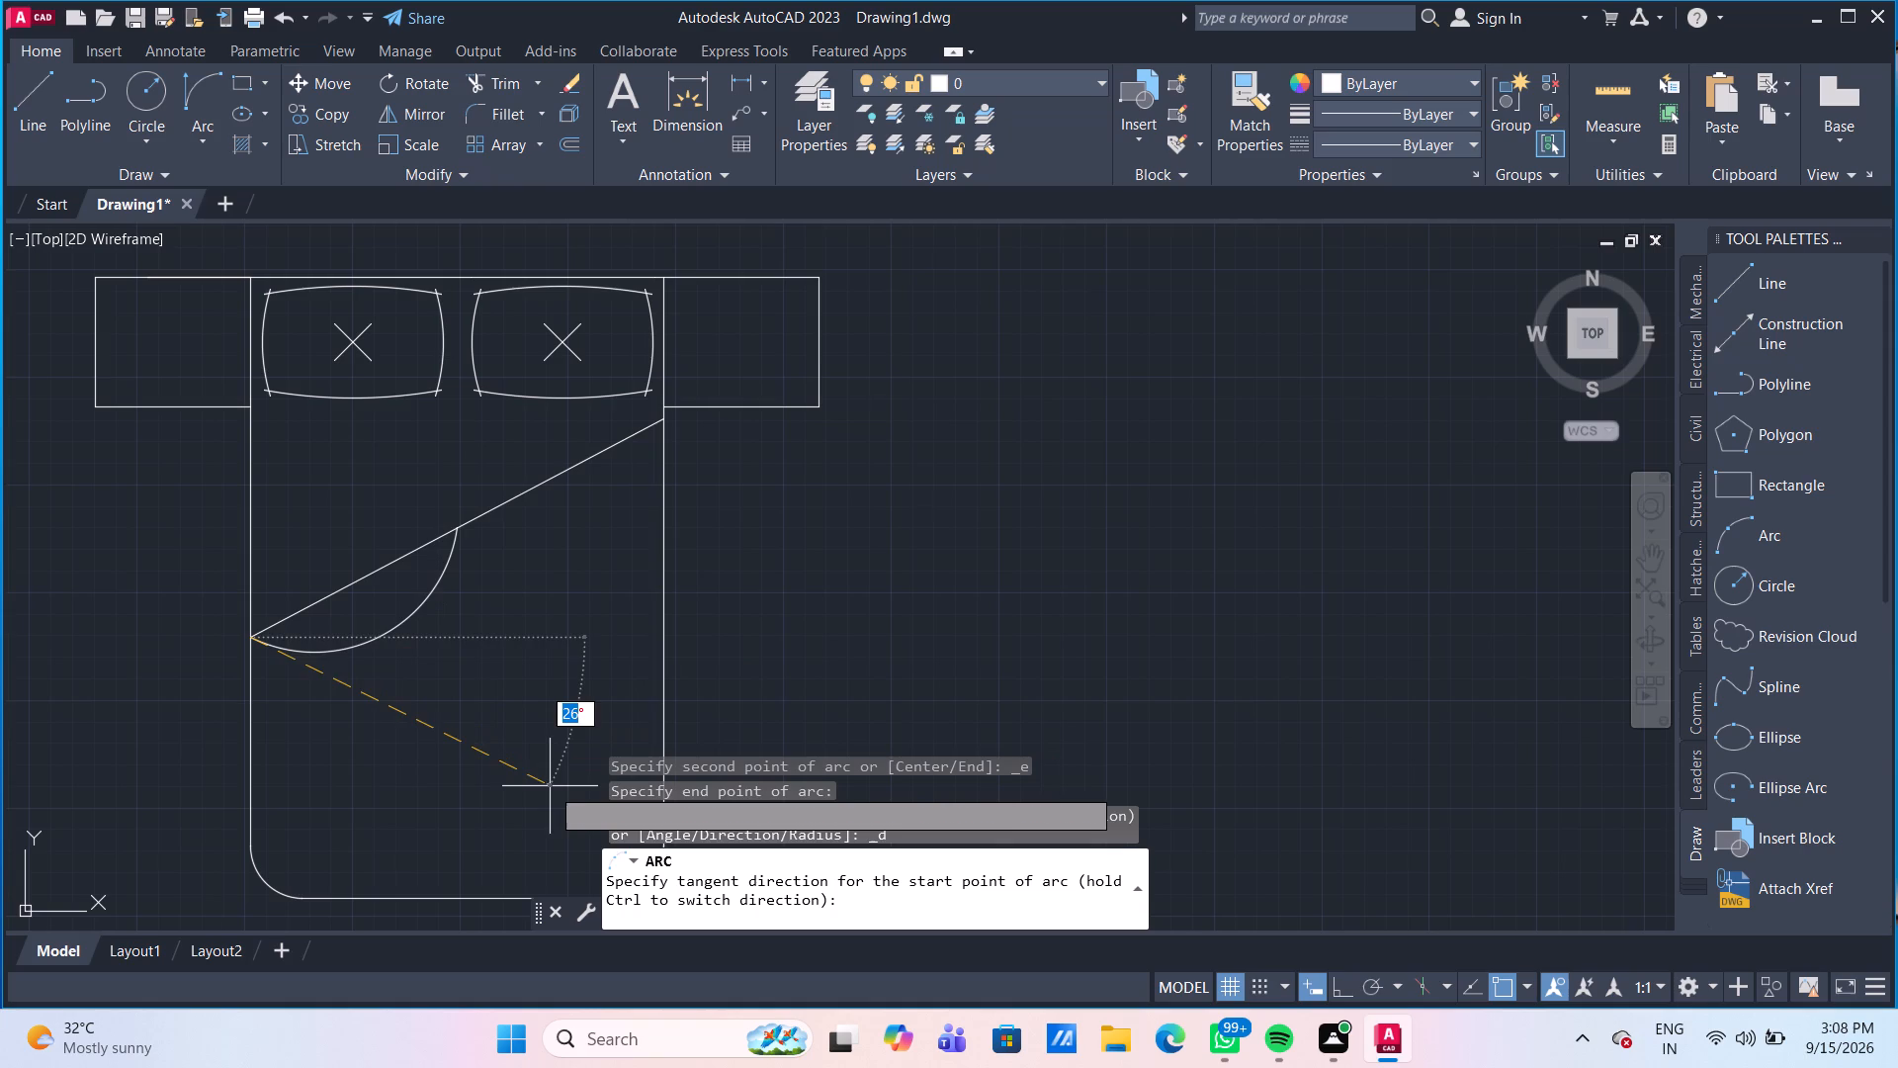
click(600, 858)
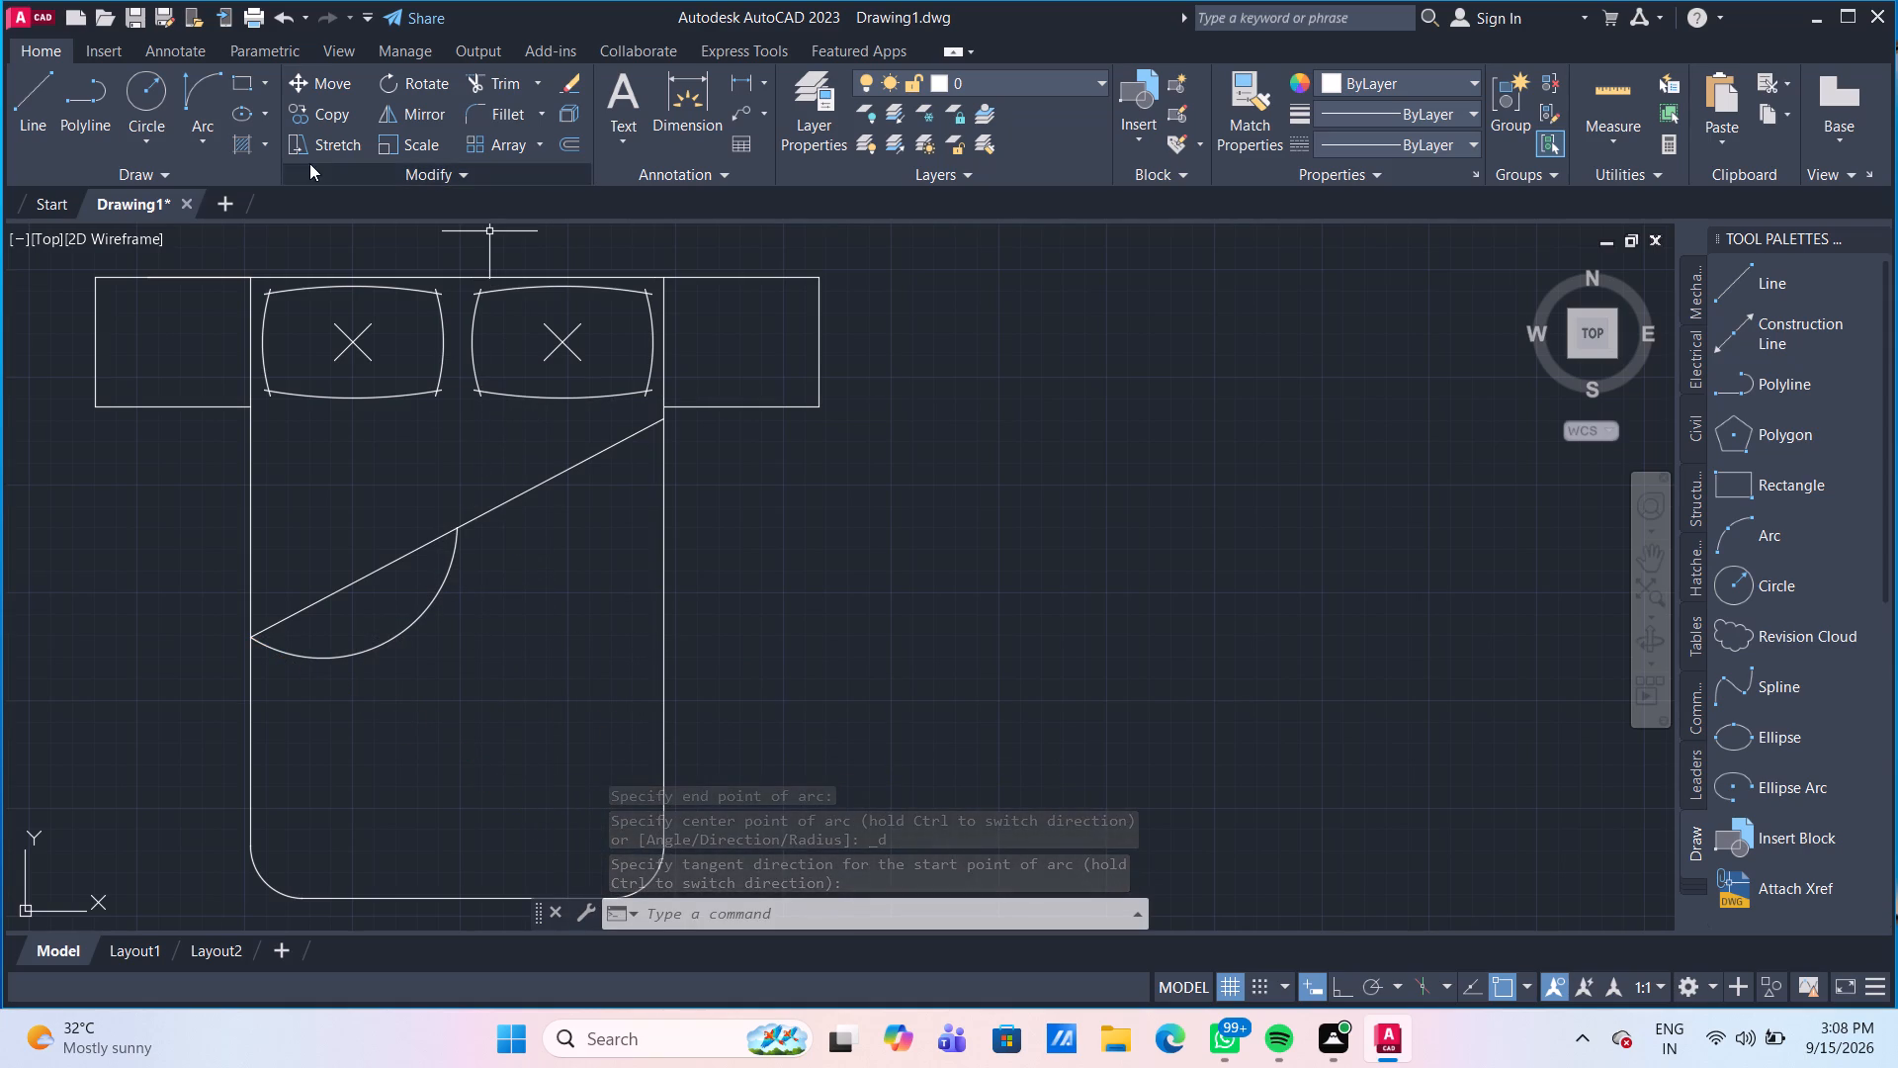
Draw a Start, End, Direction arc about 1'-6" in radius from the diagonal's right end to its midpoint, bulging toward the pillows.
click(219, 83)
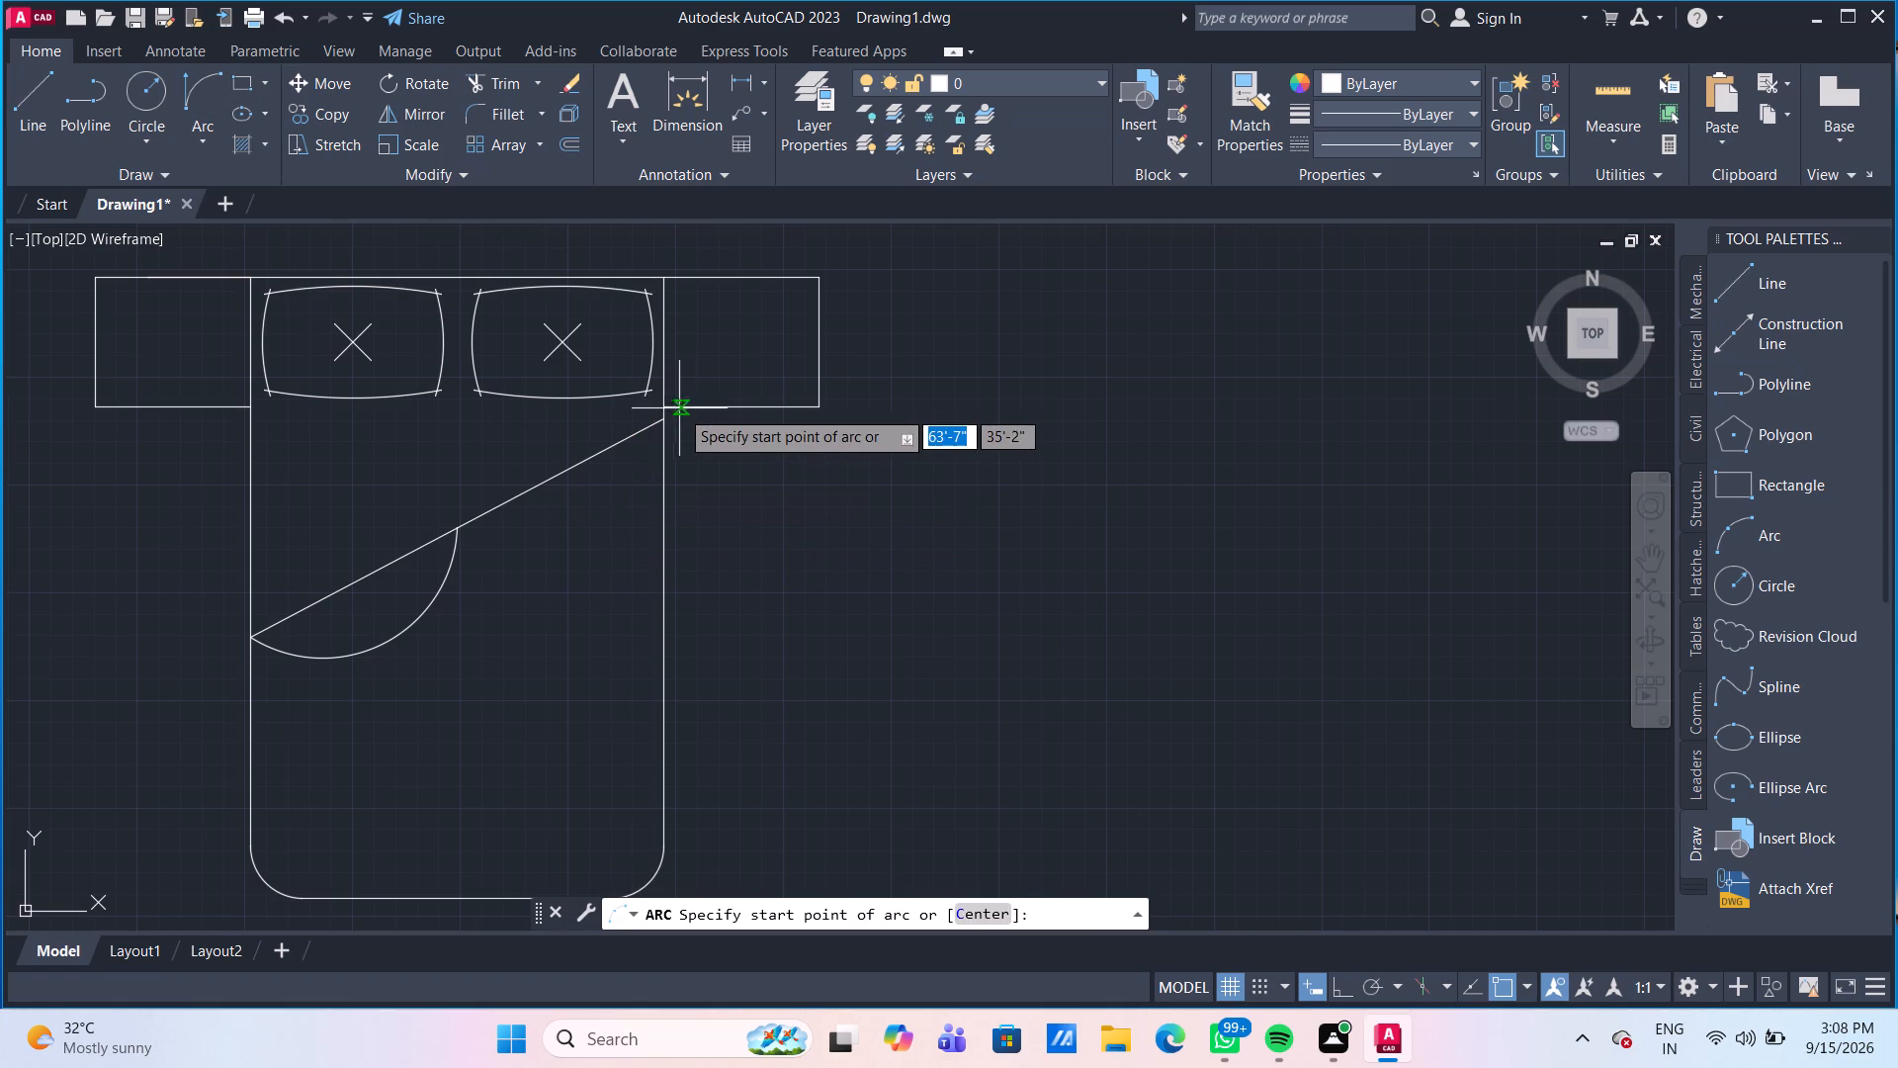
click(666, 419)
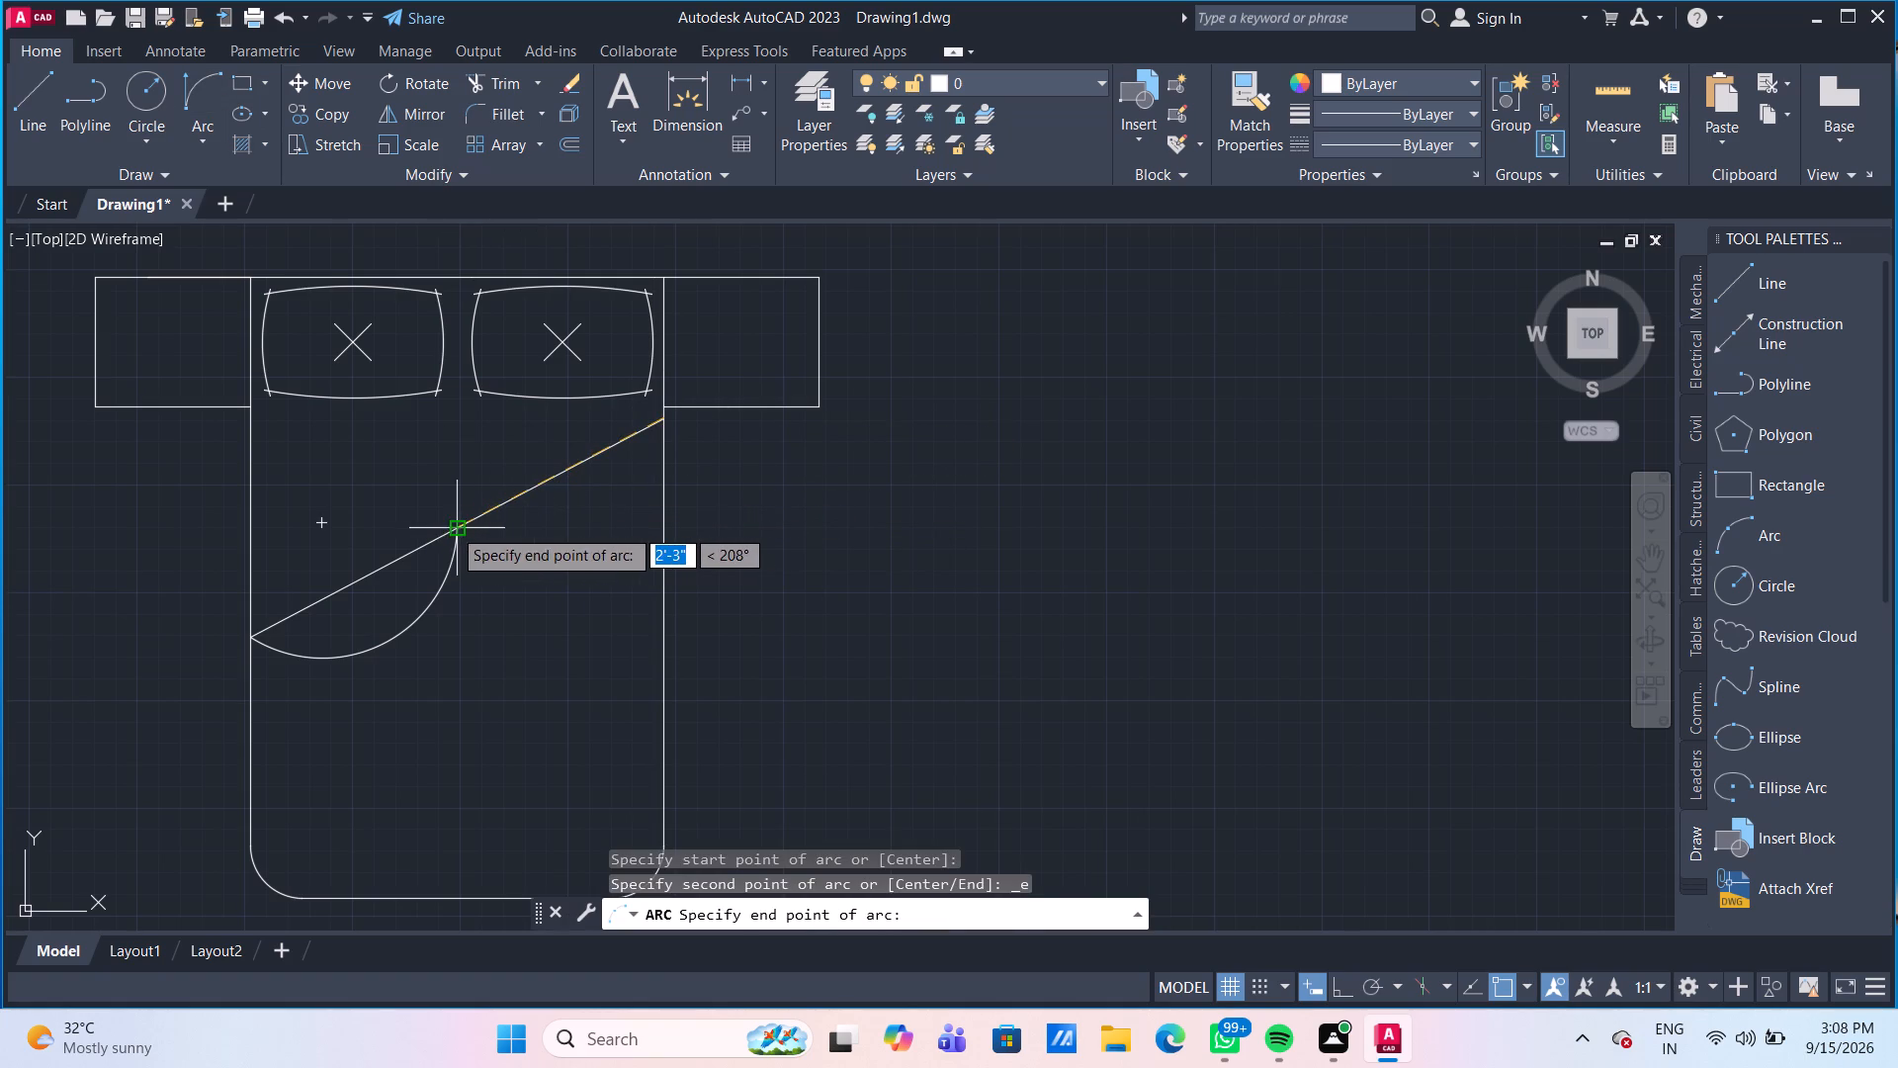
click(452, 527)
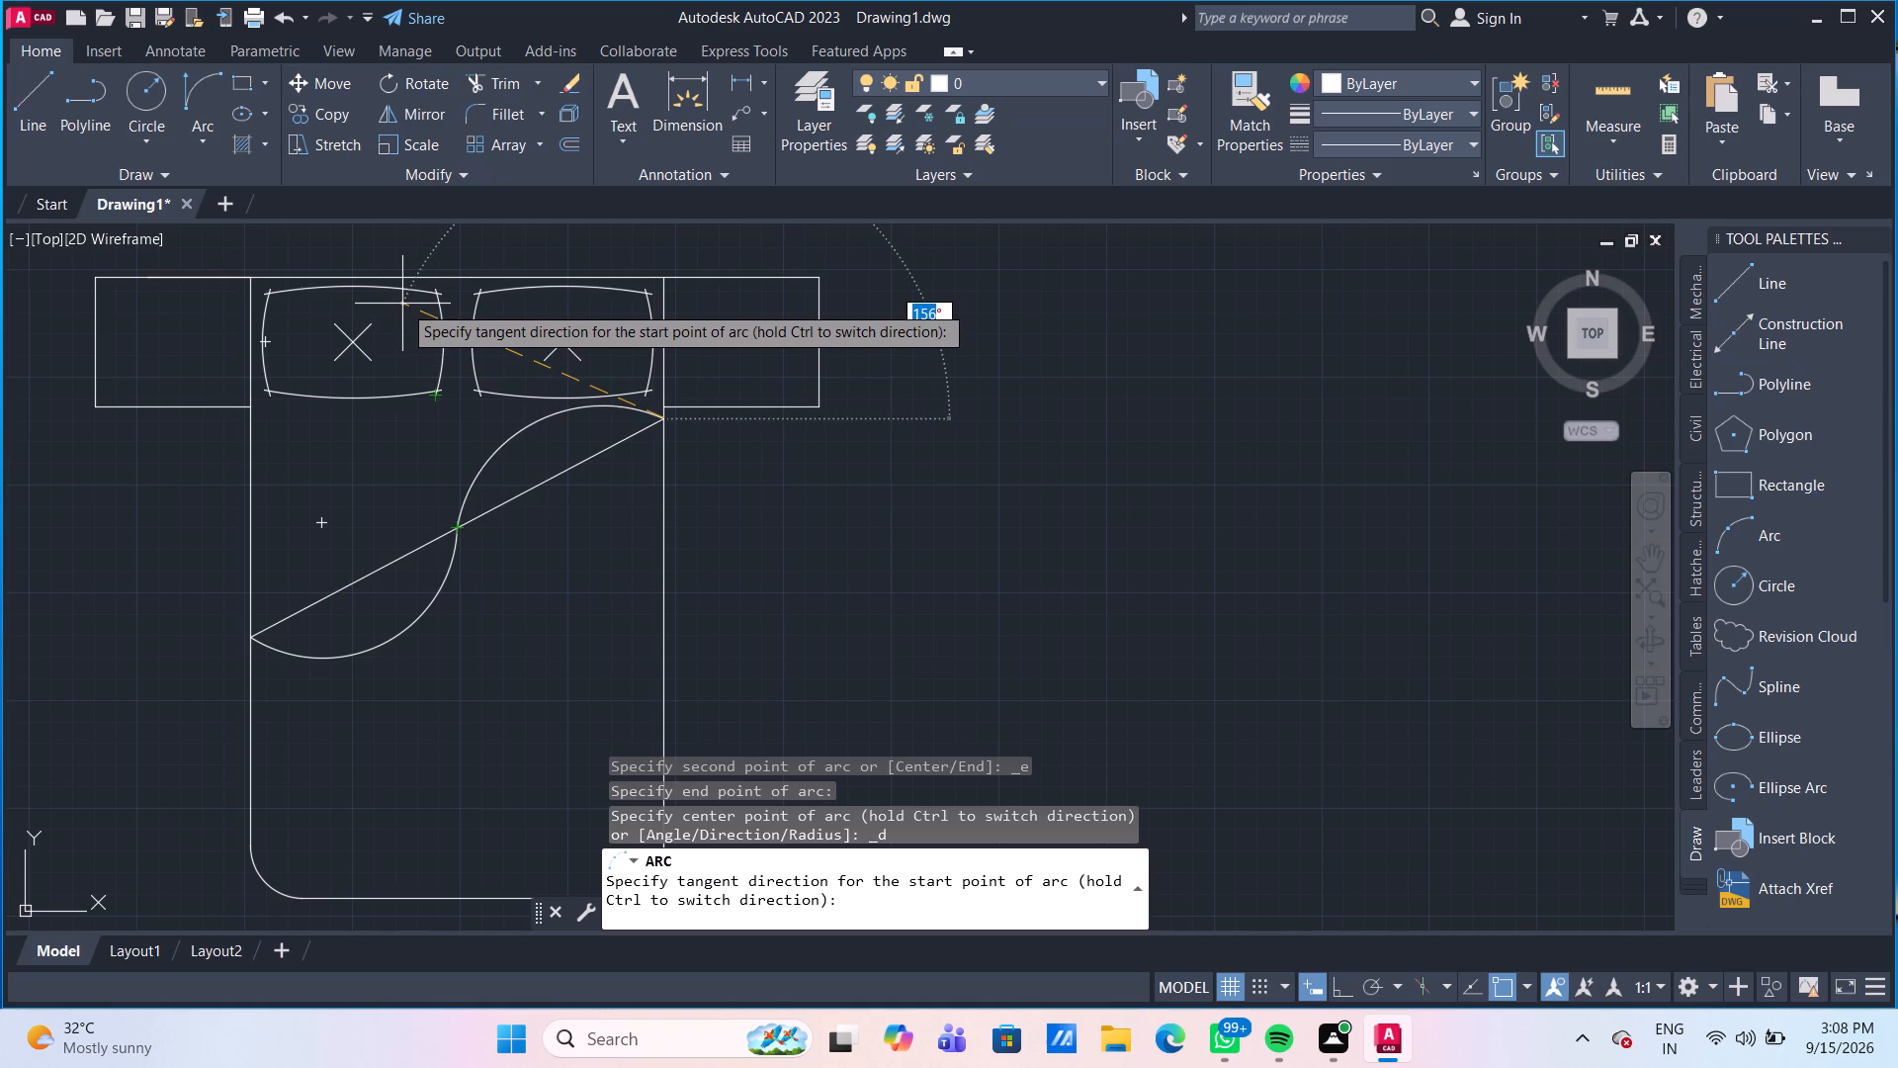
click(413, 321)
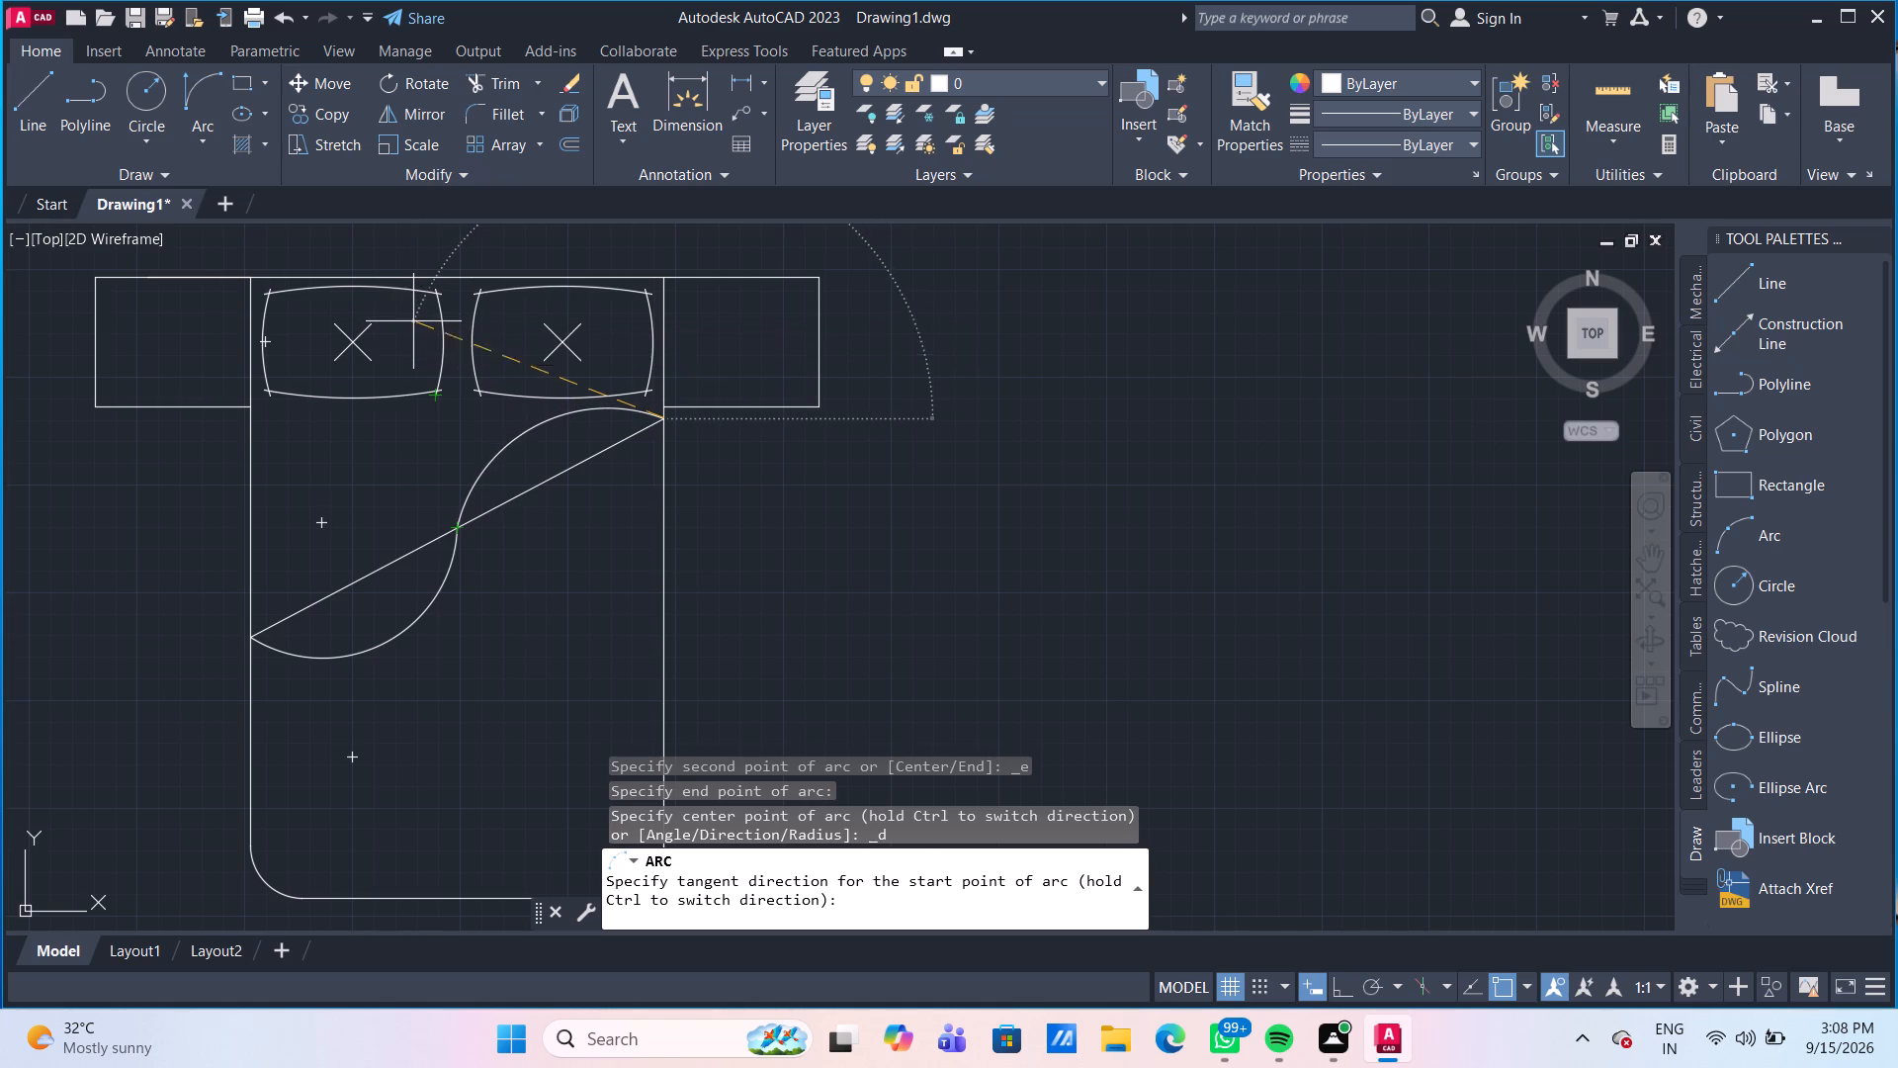
Delete the straight diagonal line across the bed, leaving the two arcs.
middle_drag(515, 540, 519, 620)
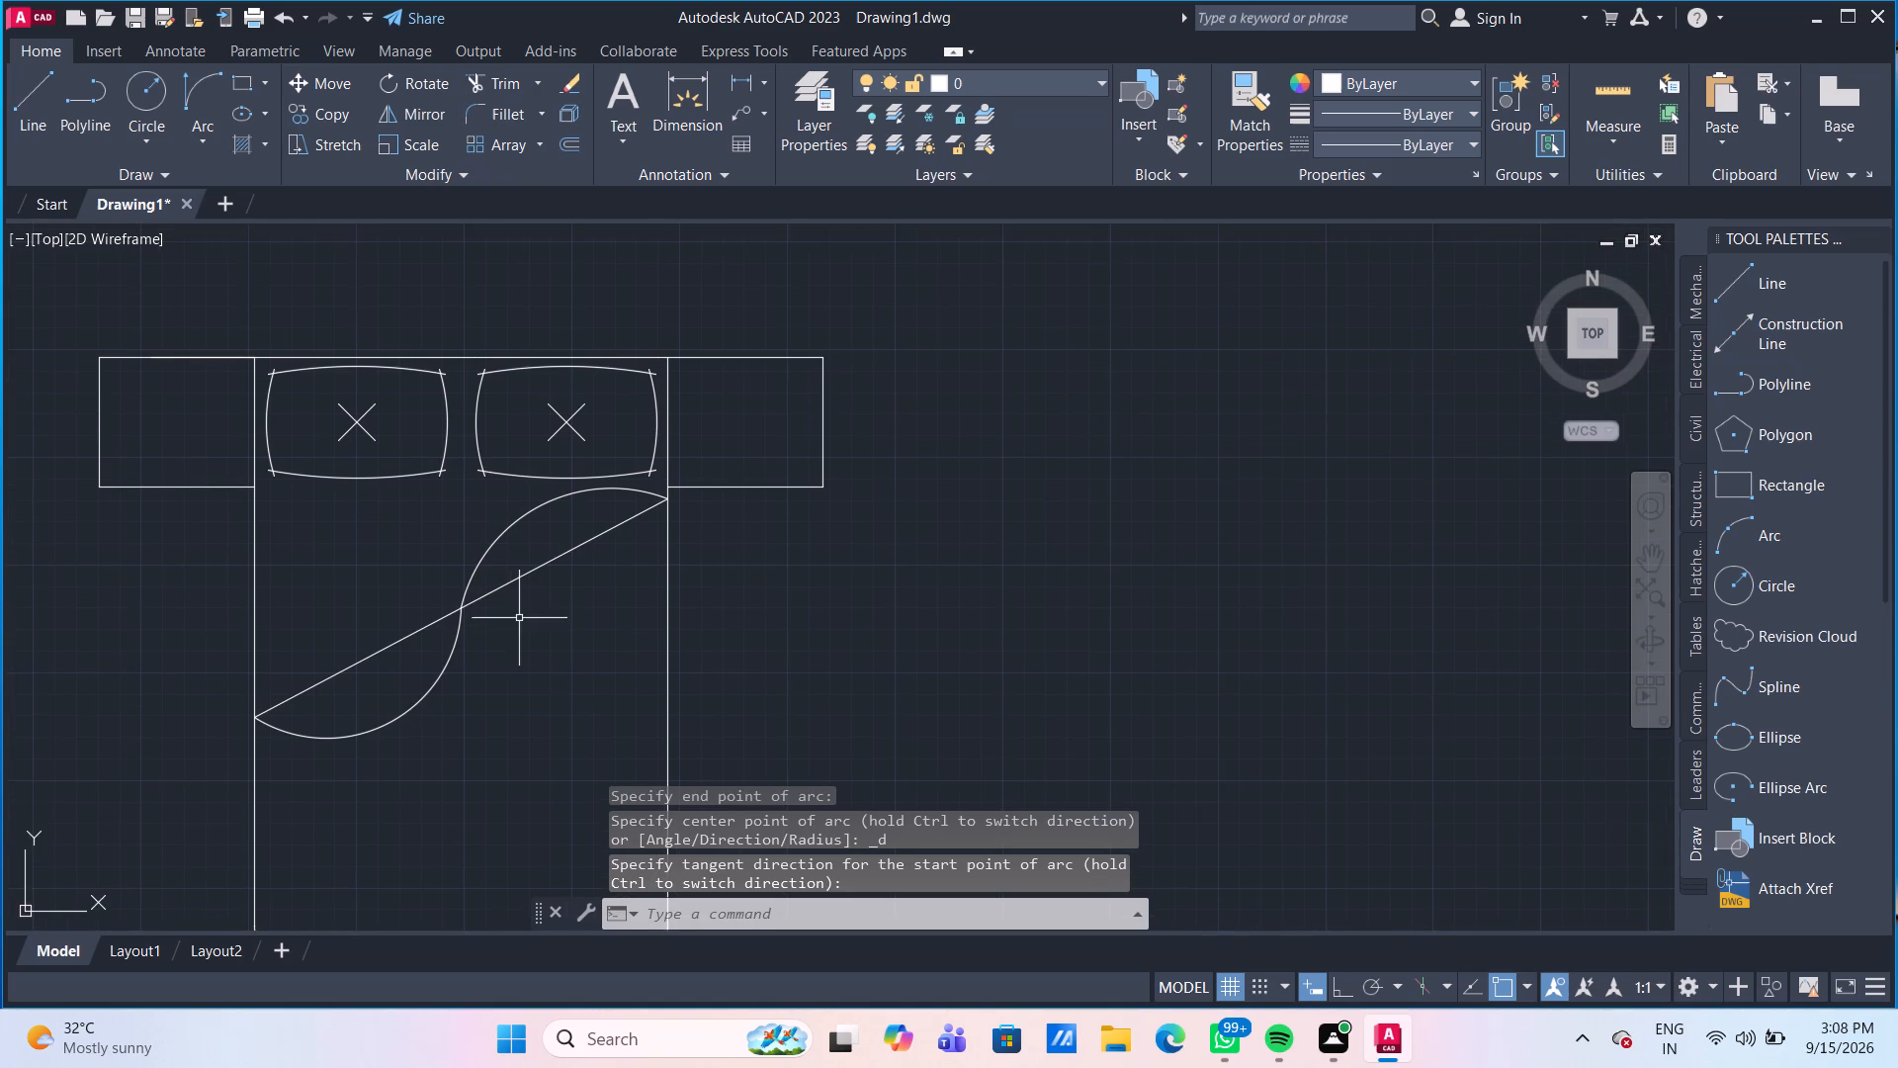
scroll(482, 614, up, 1)
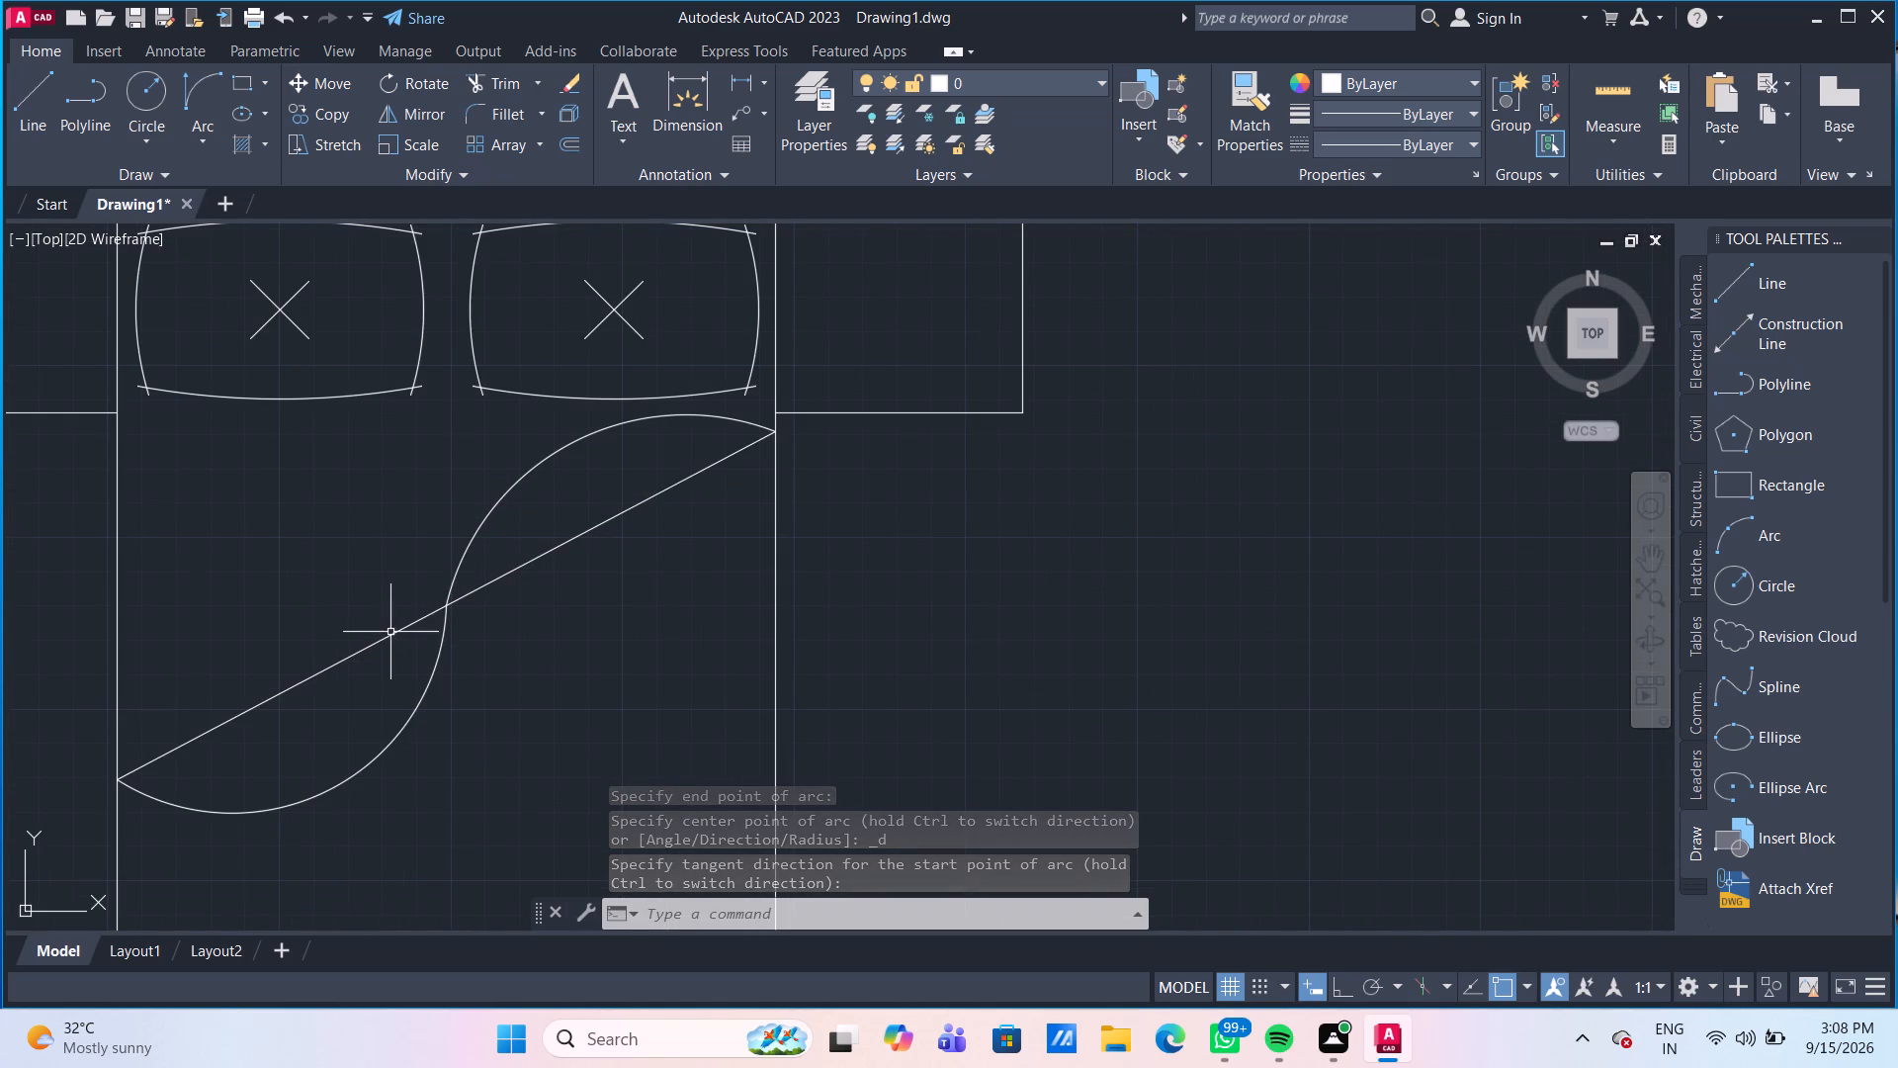
click(394, 633)
key(Delete)
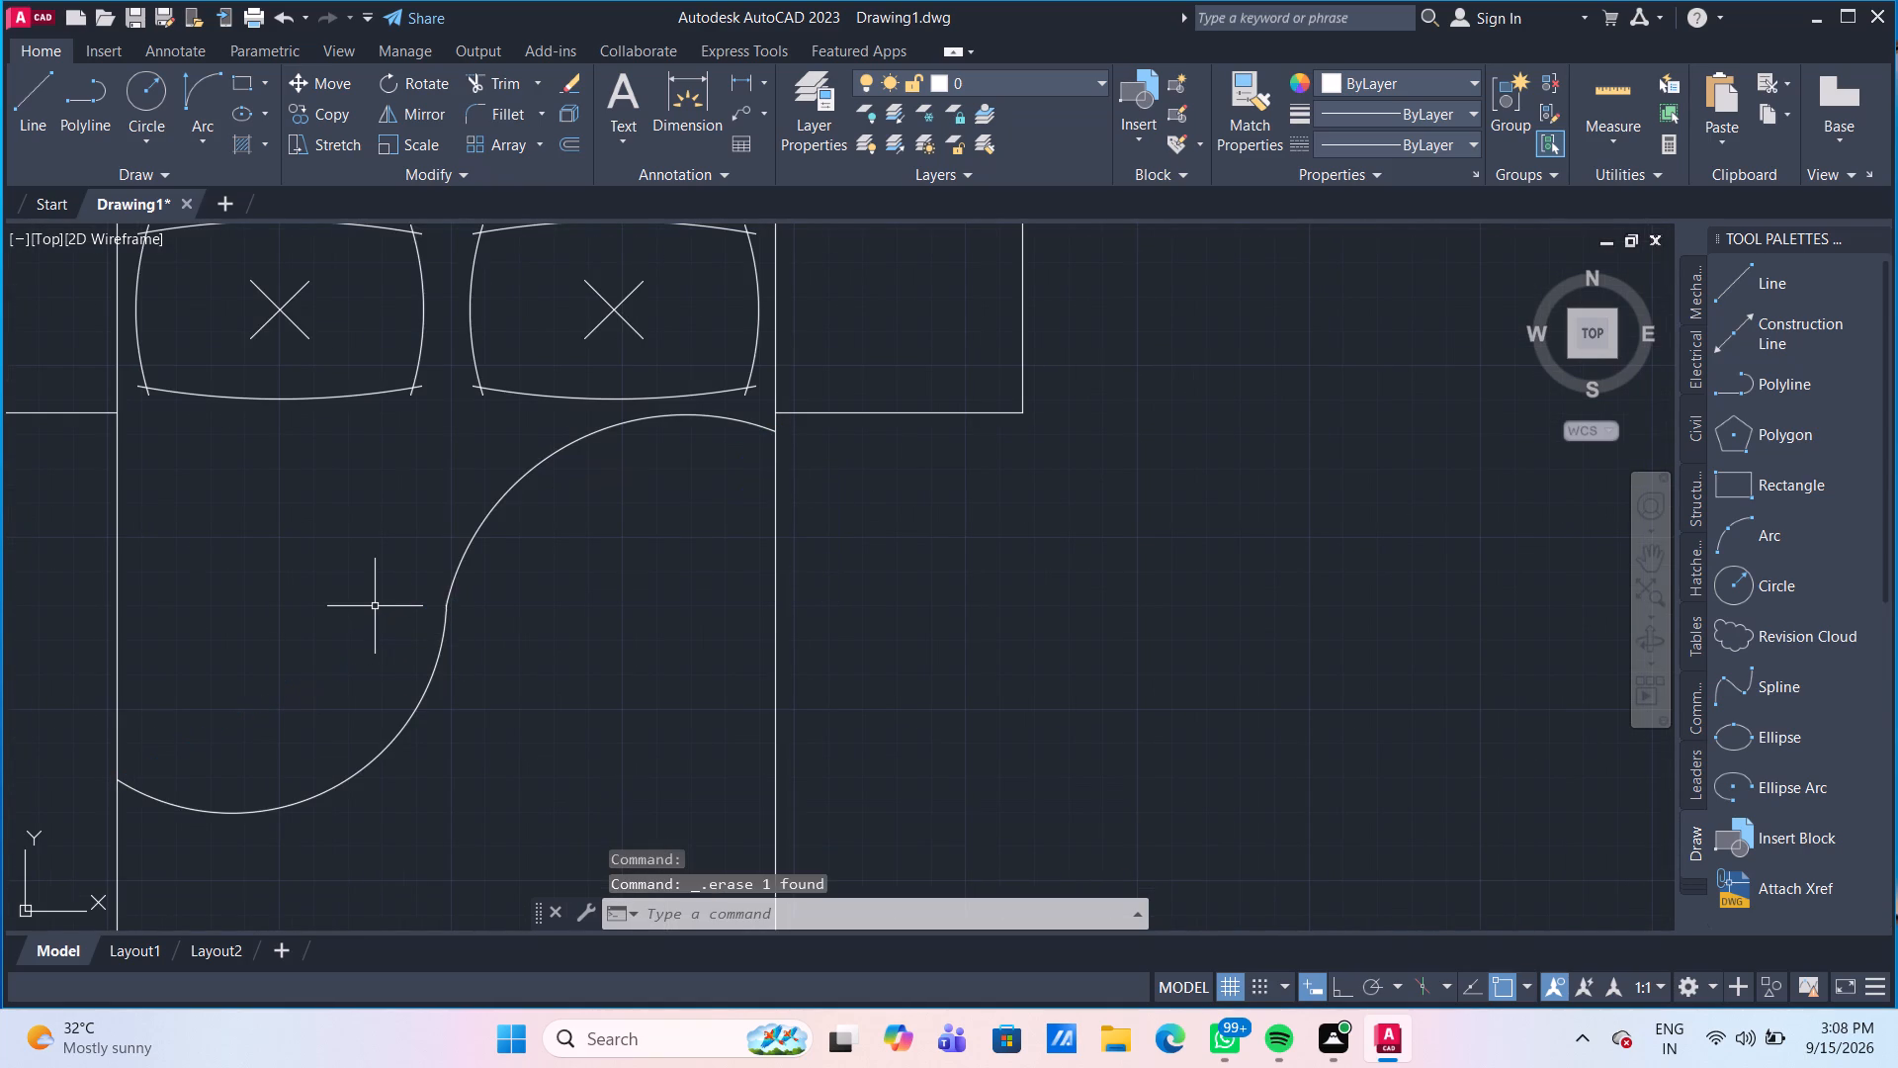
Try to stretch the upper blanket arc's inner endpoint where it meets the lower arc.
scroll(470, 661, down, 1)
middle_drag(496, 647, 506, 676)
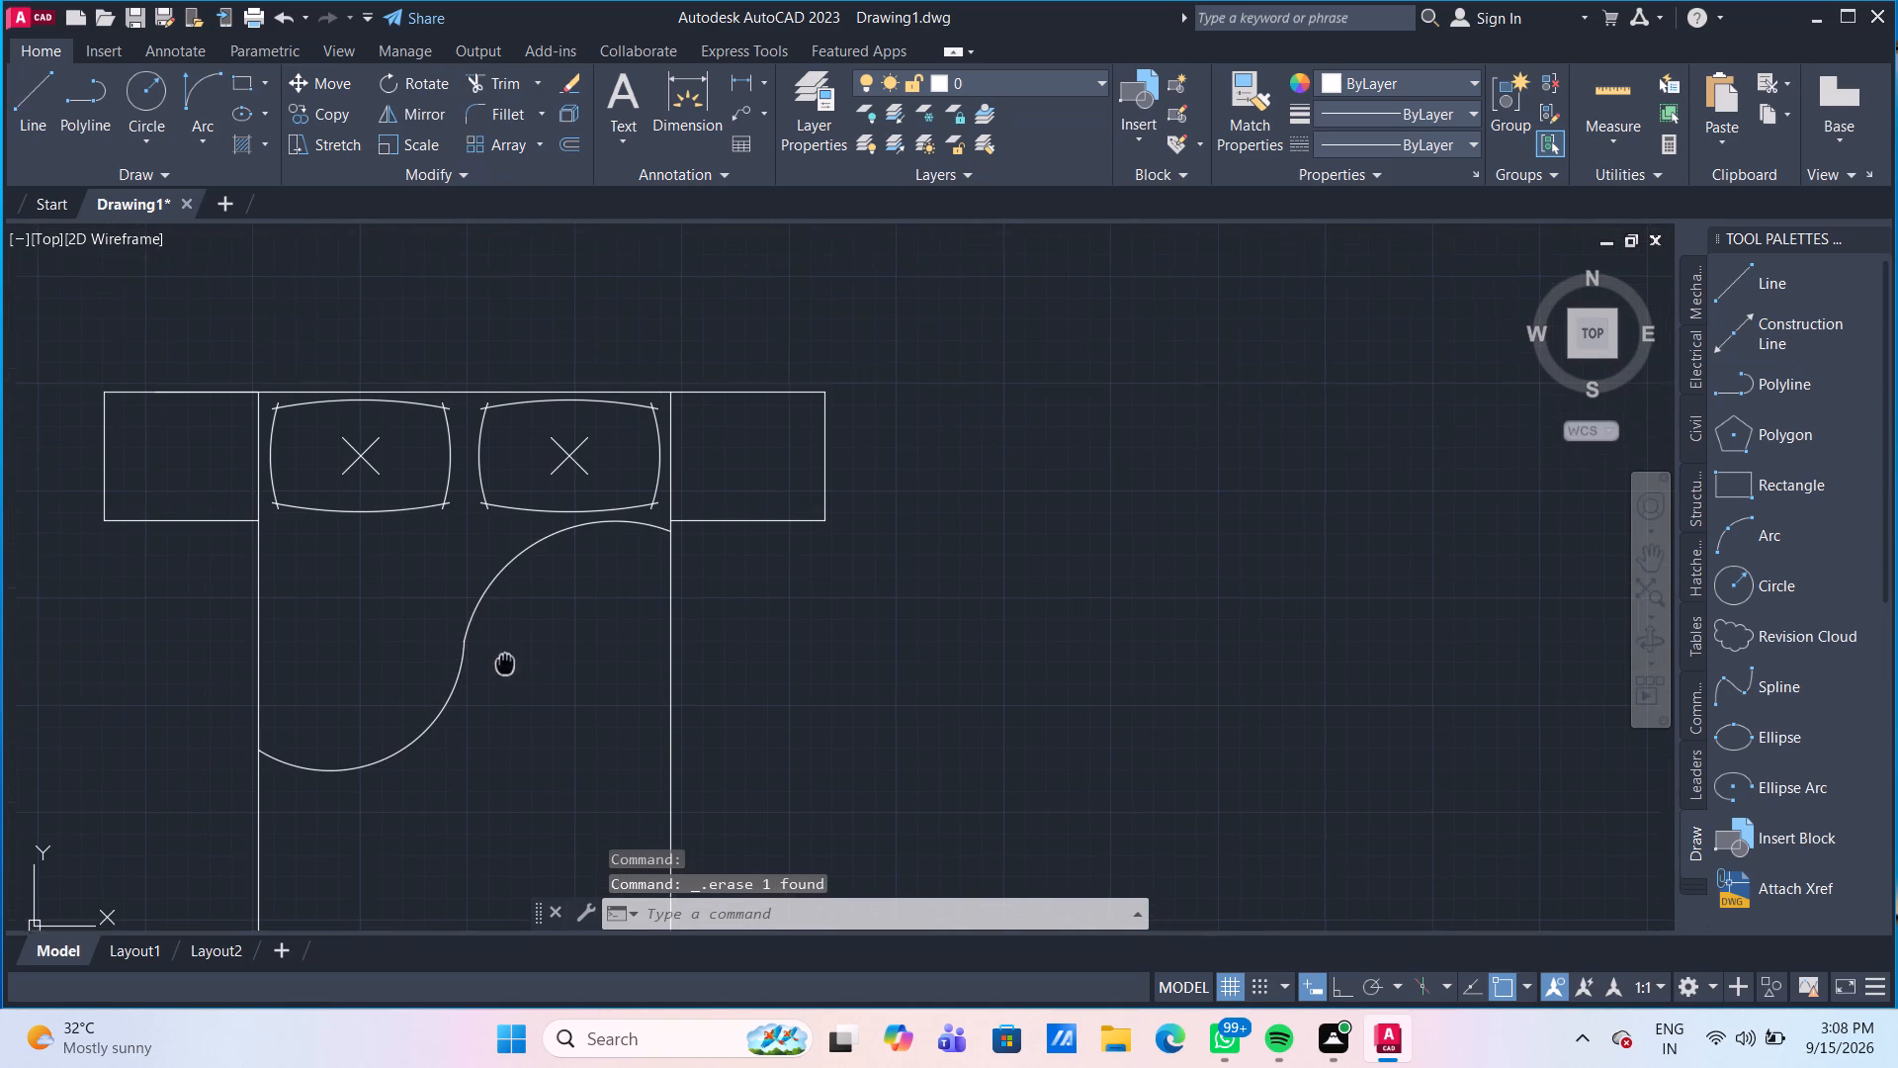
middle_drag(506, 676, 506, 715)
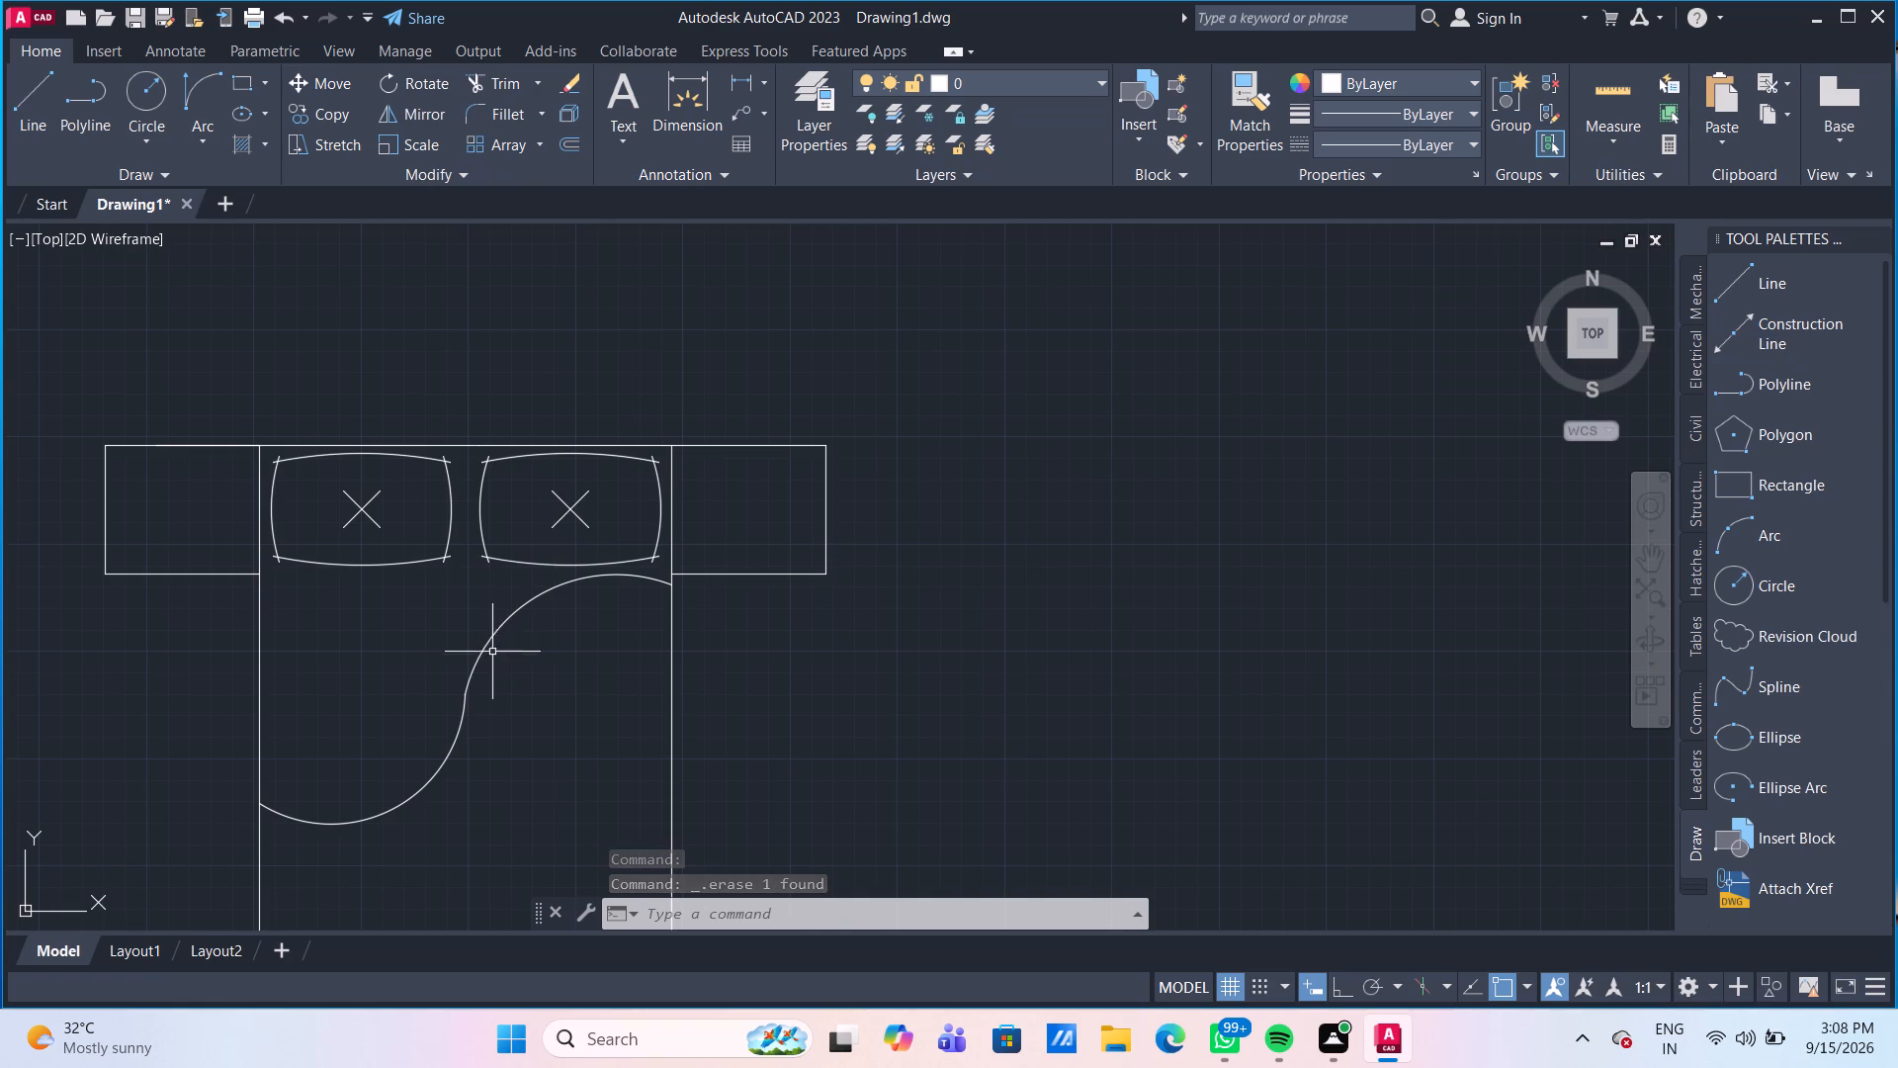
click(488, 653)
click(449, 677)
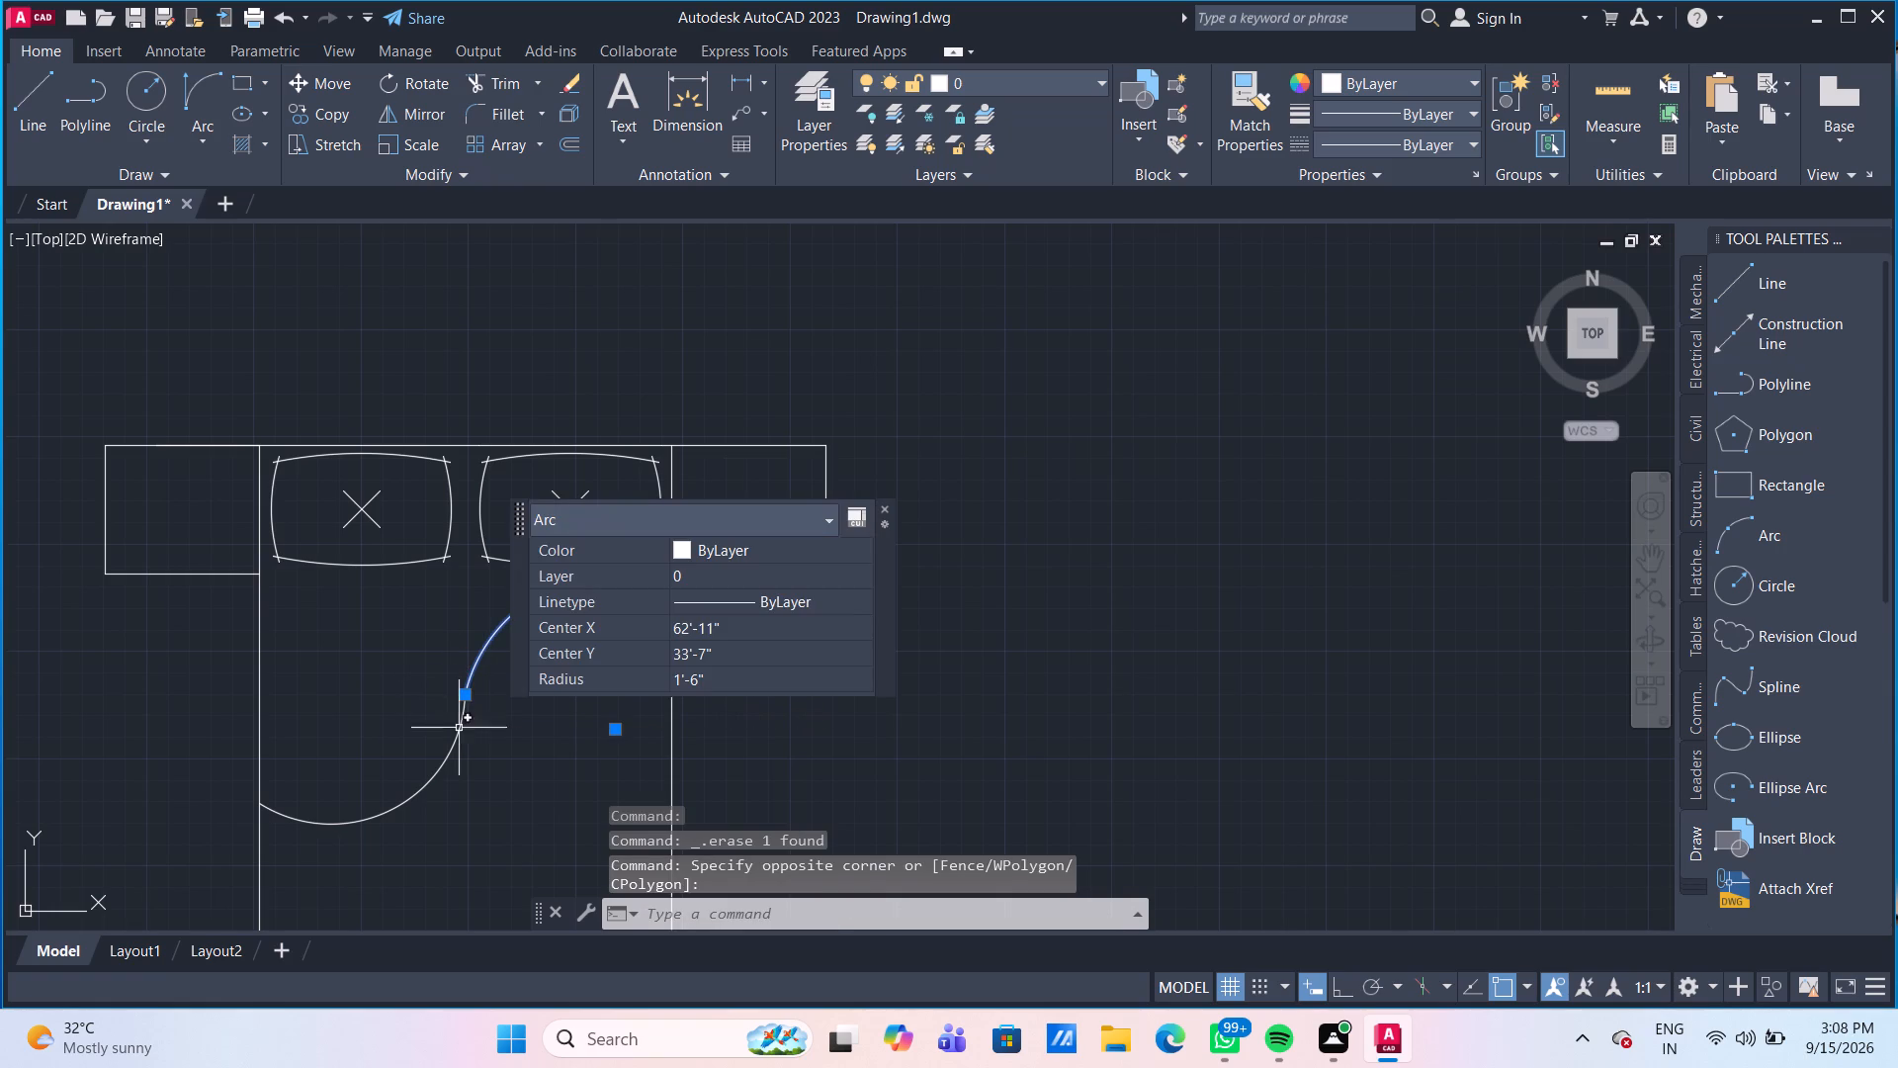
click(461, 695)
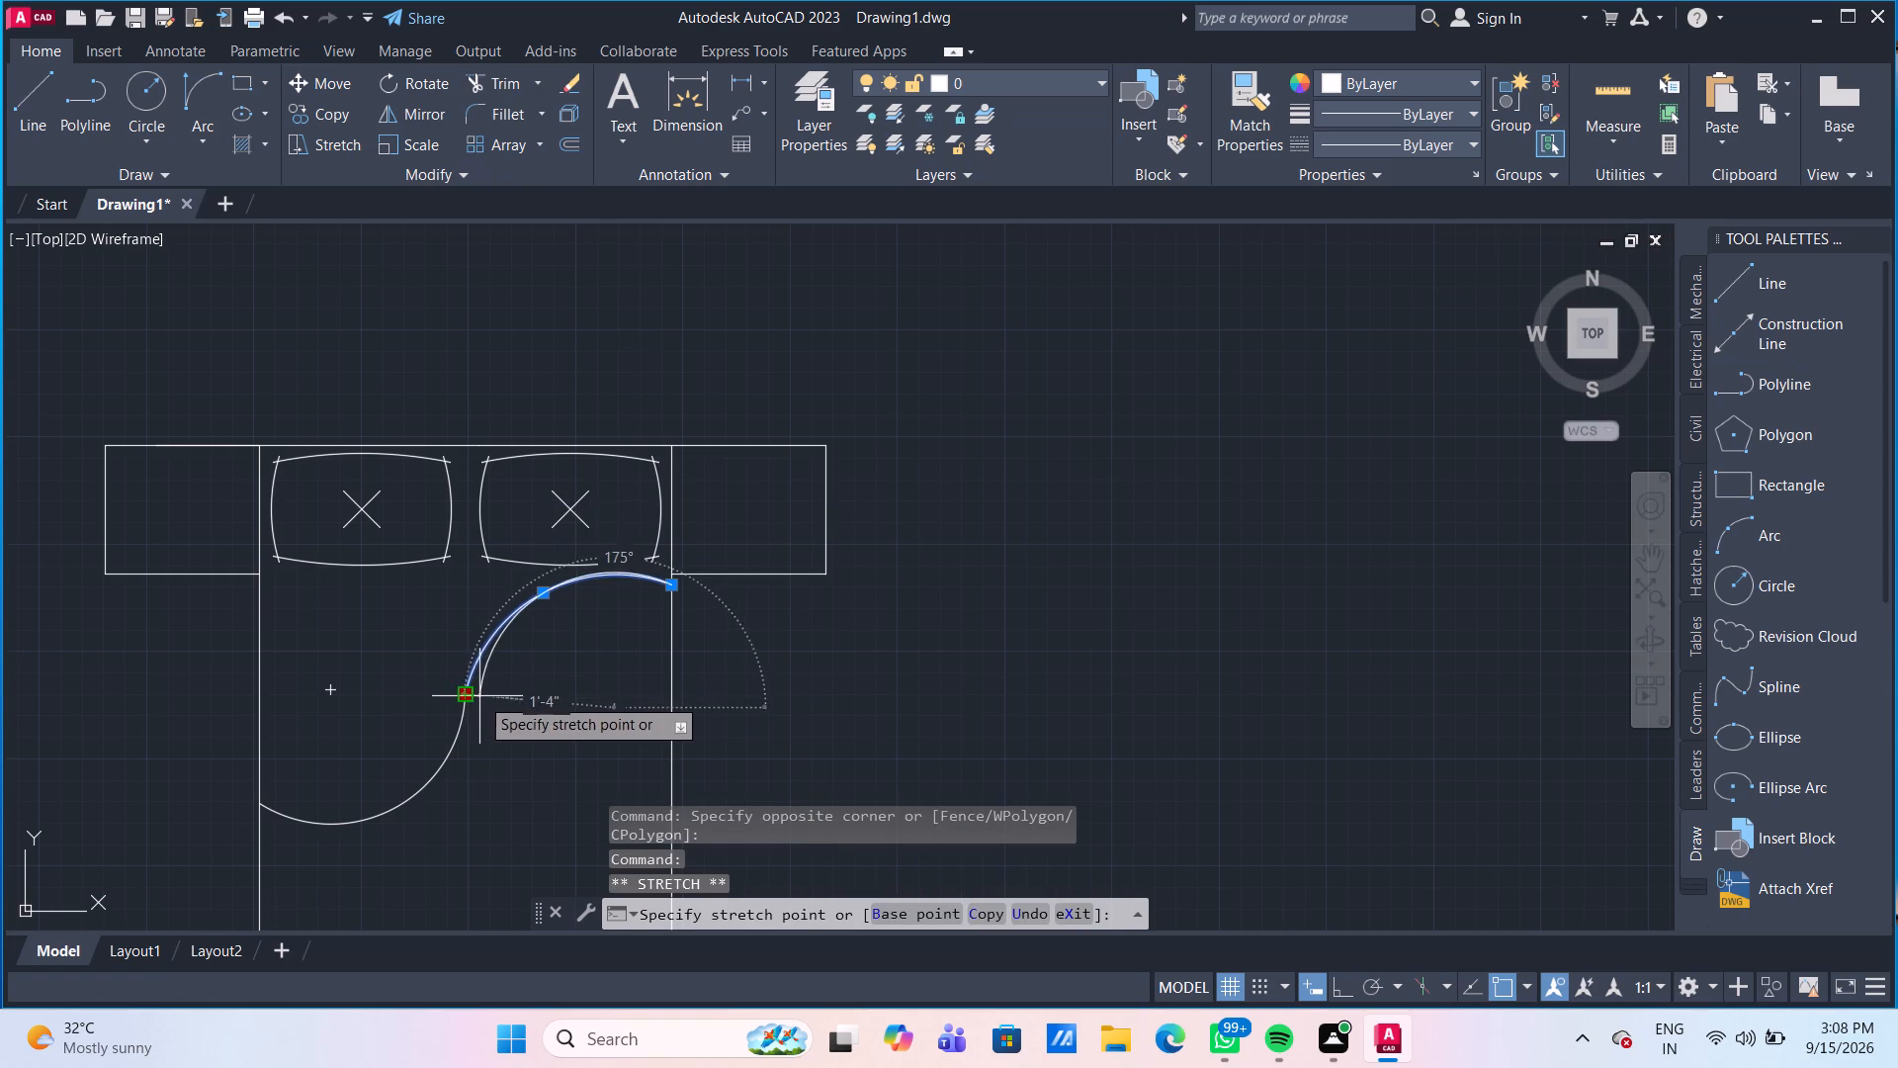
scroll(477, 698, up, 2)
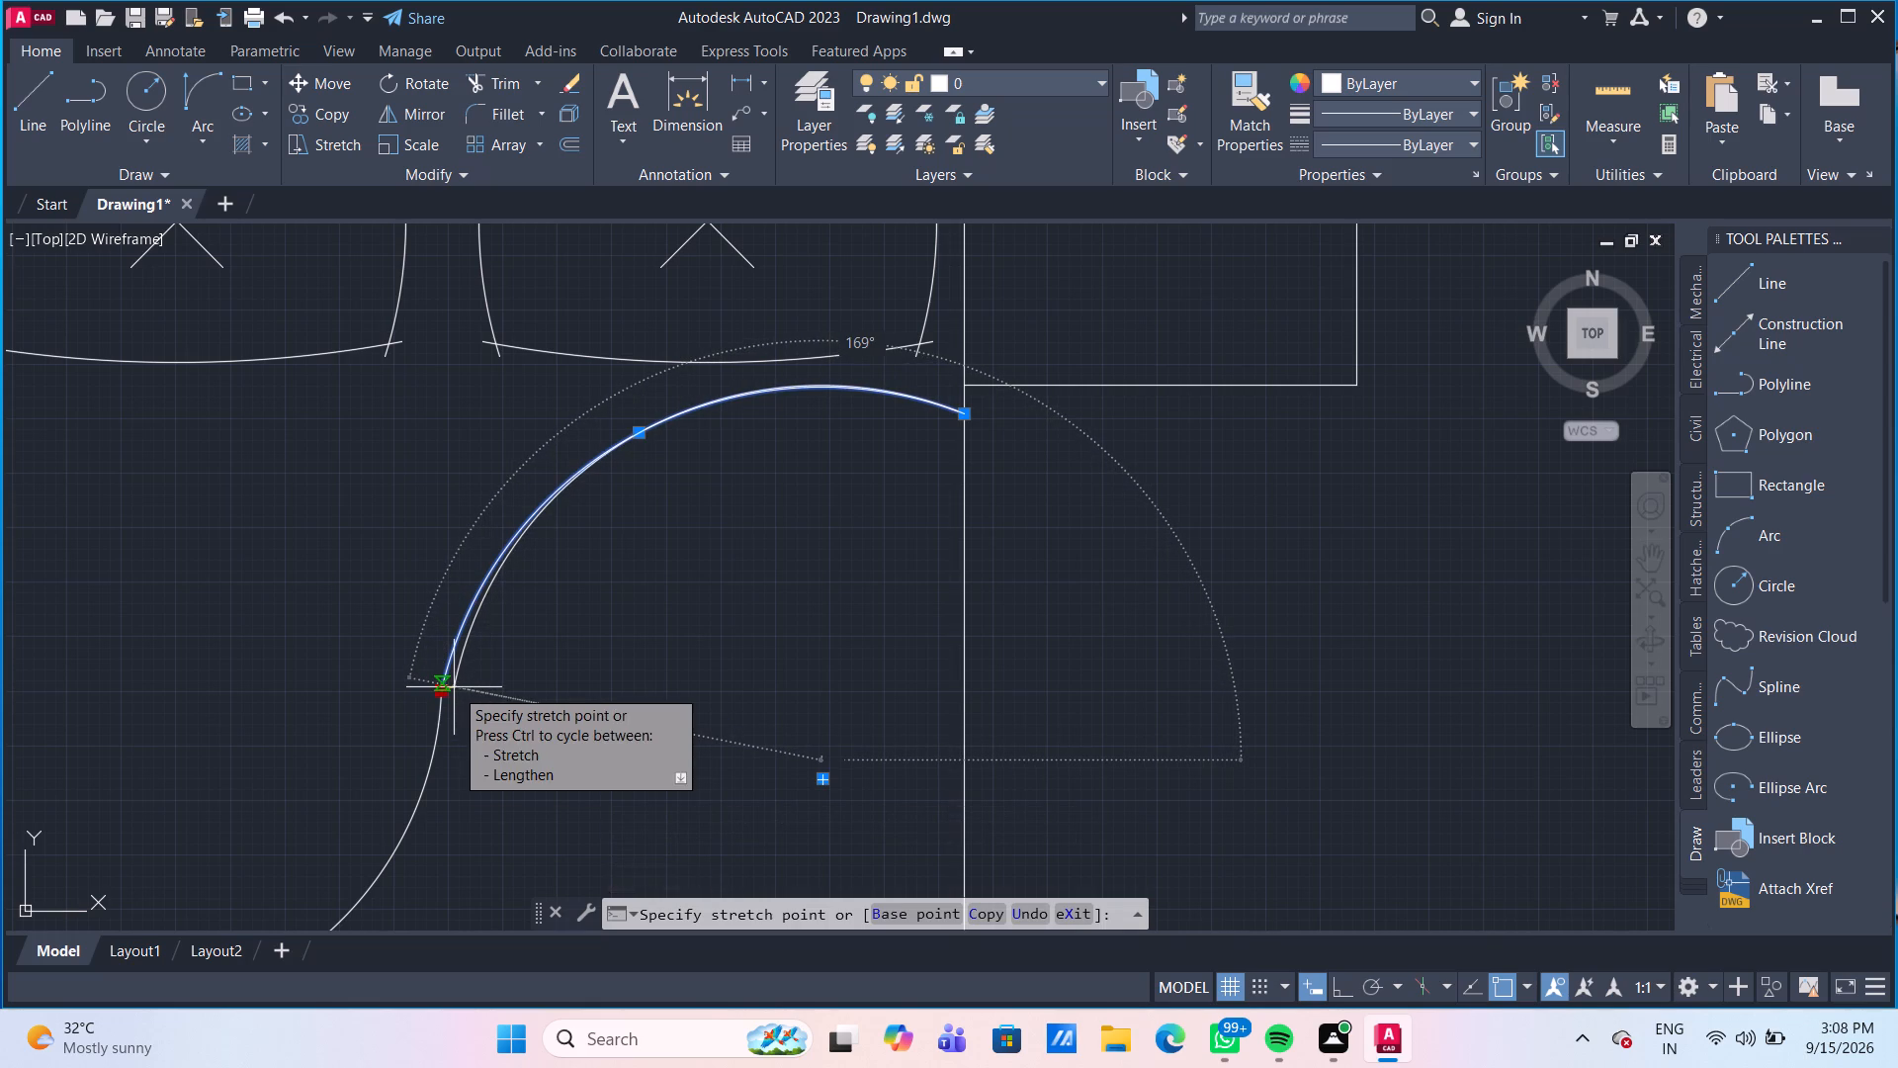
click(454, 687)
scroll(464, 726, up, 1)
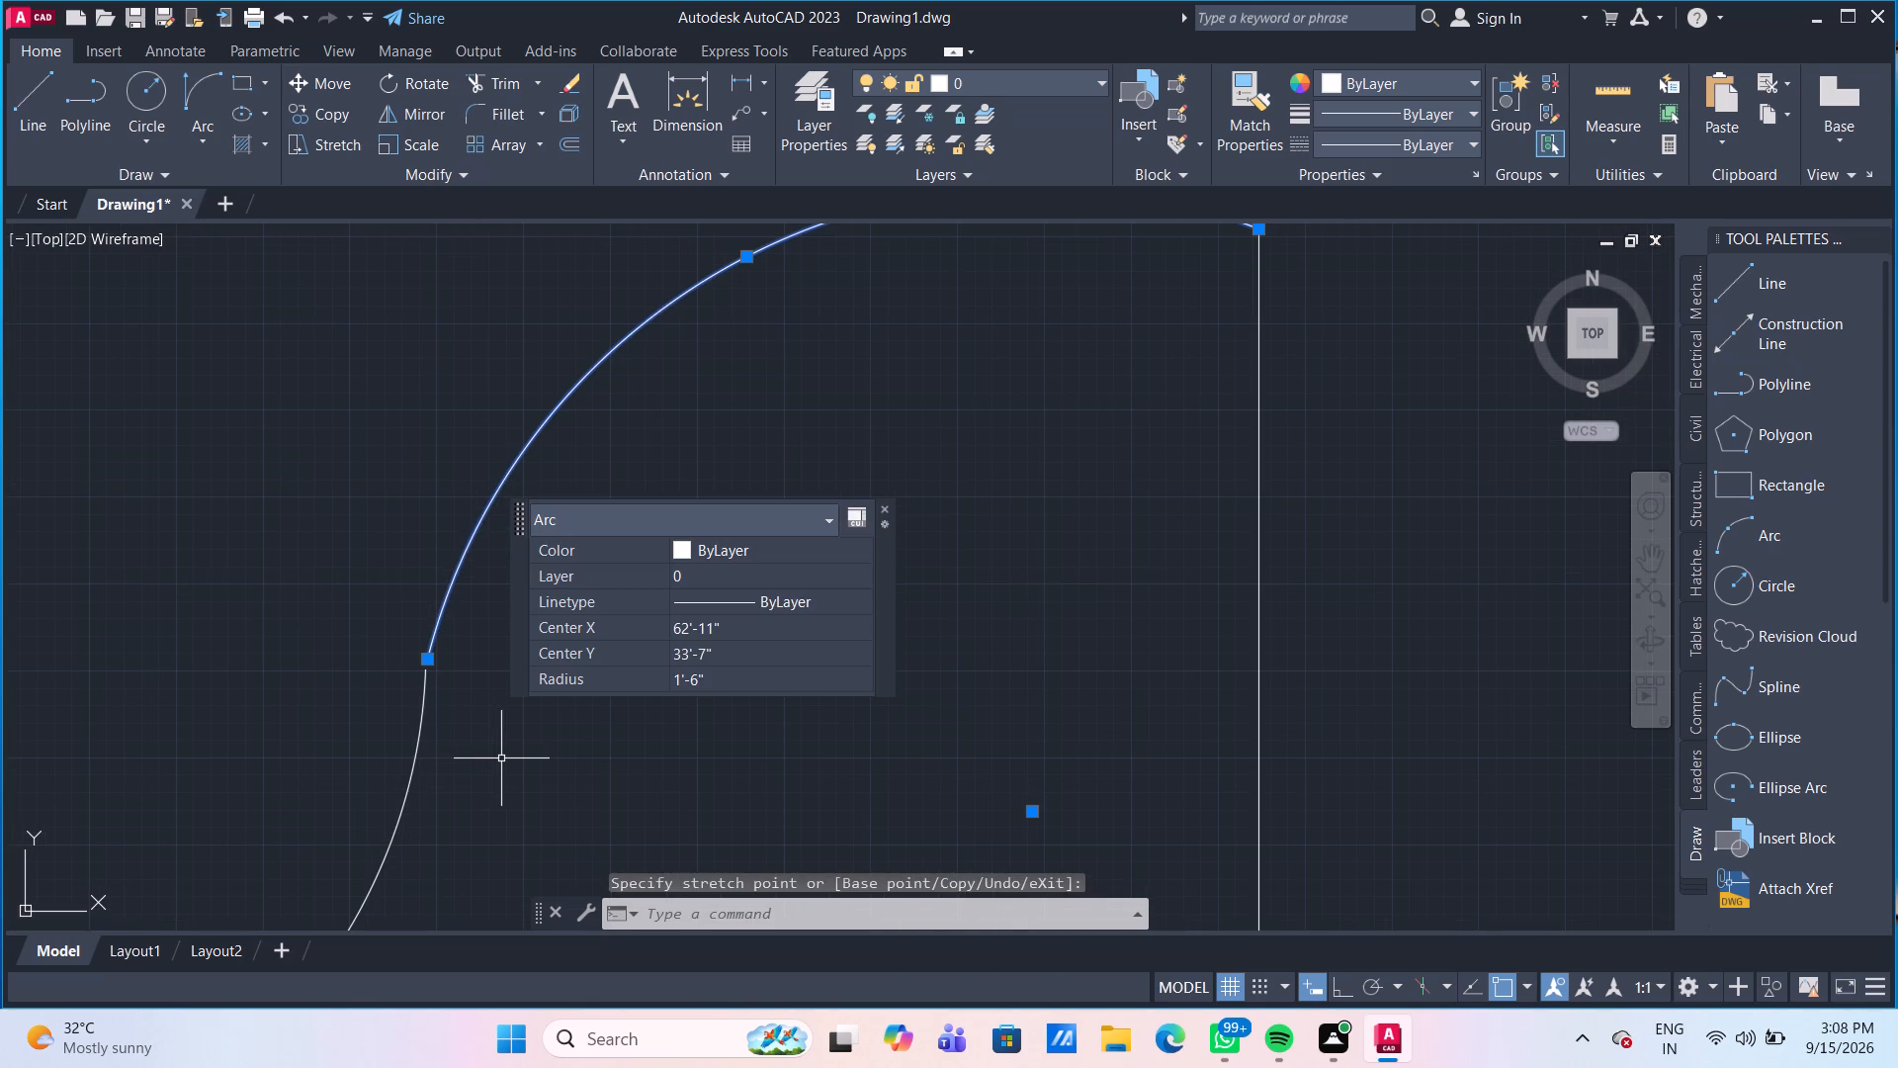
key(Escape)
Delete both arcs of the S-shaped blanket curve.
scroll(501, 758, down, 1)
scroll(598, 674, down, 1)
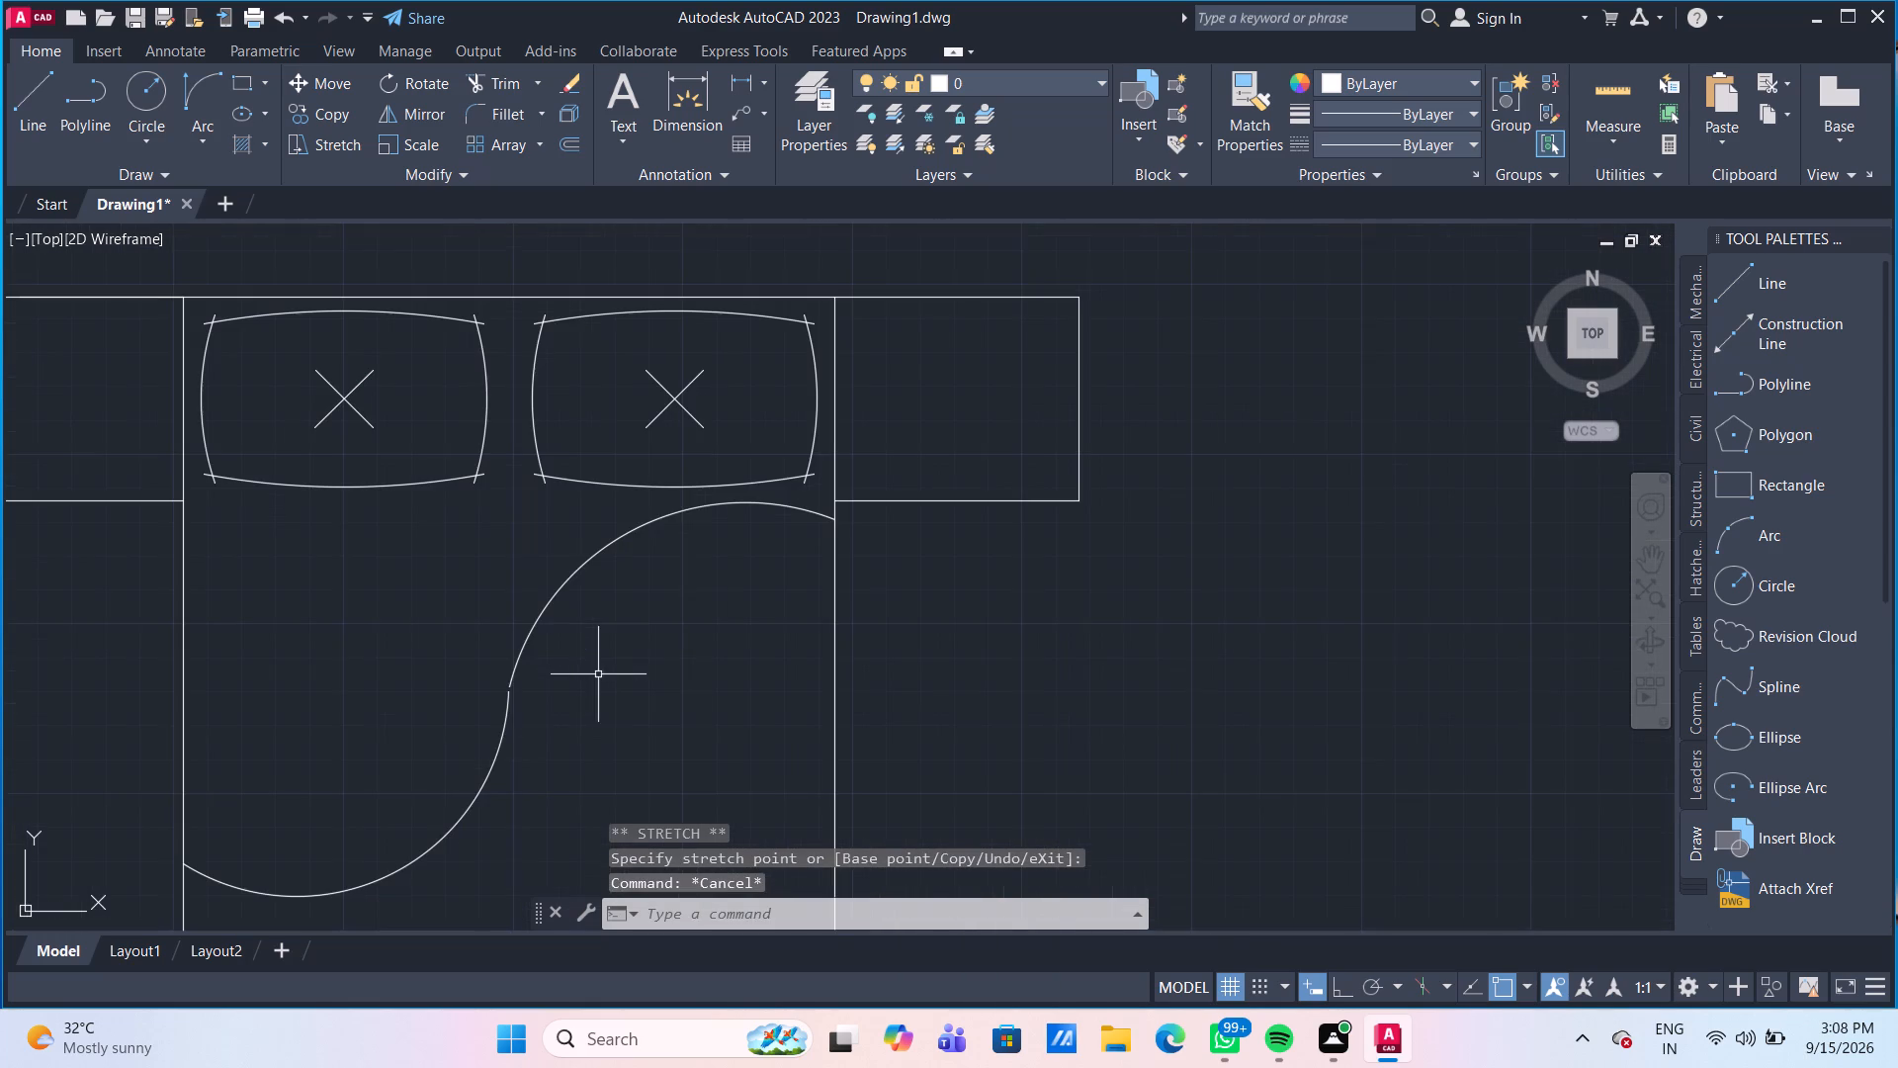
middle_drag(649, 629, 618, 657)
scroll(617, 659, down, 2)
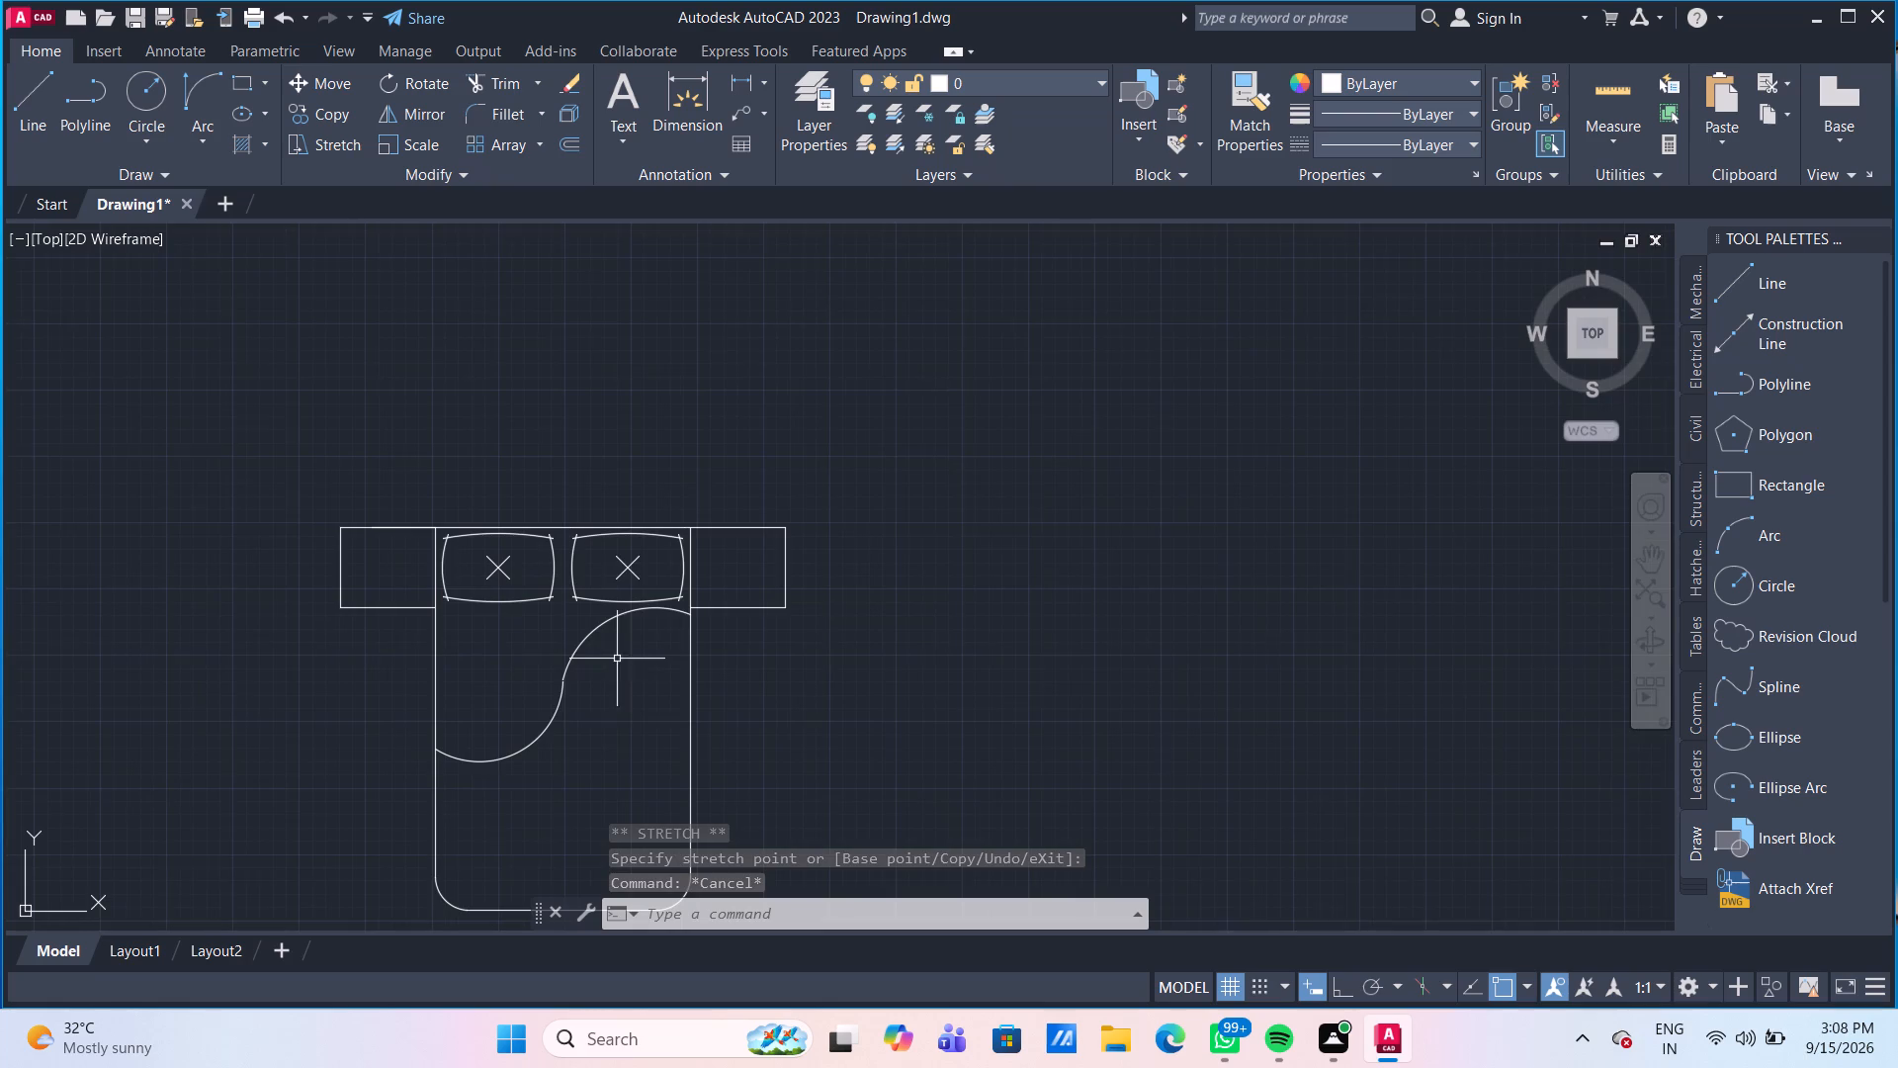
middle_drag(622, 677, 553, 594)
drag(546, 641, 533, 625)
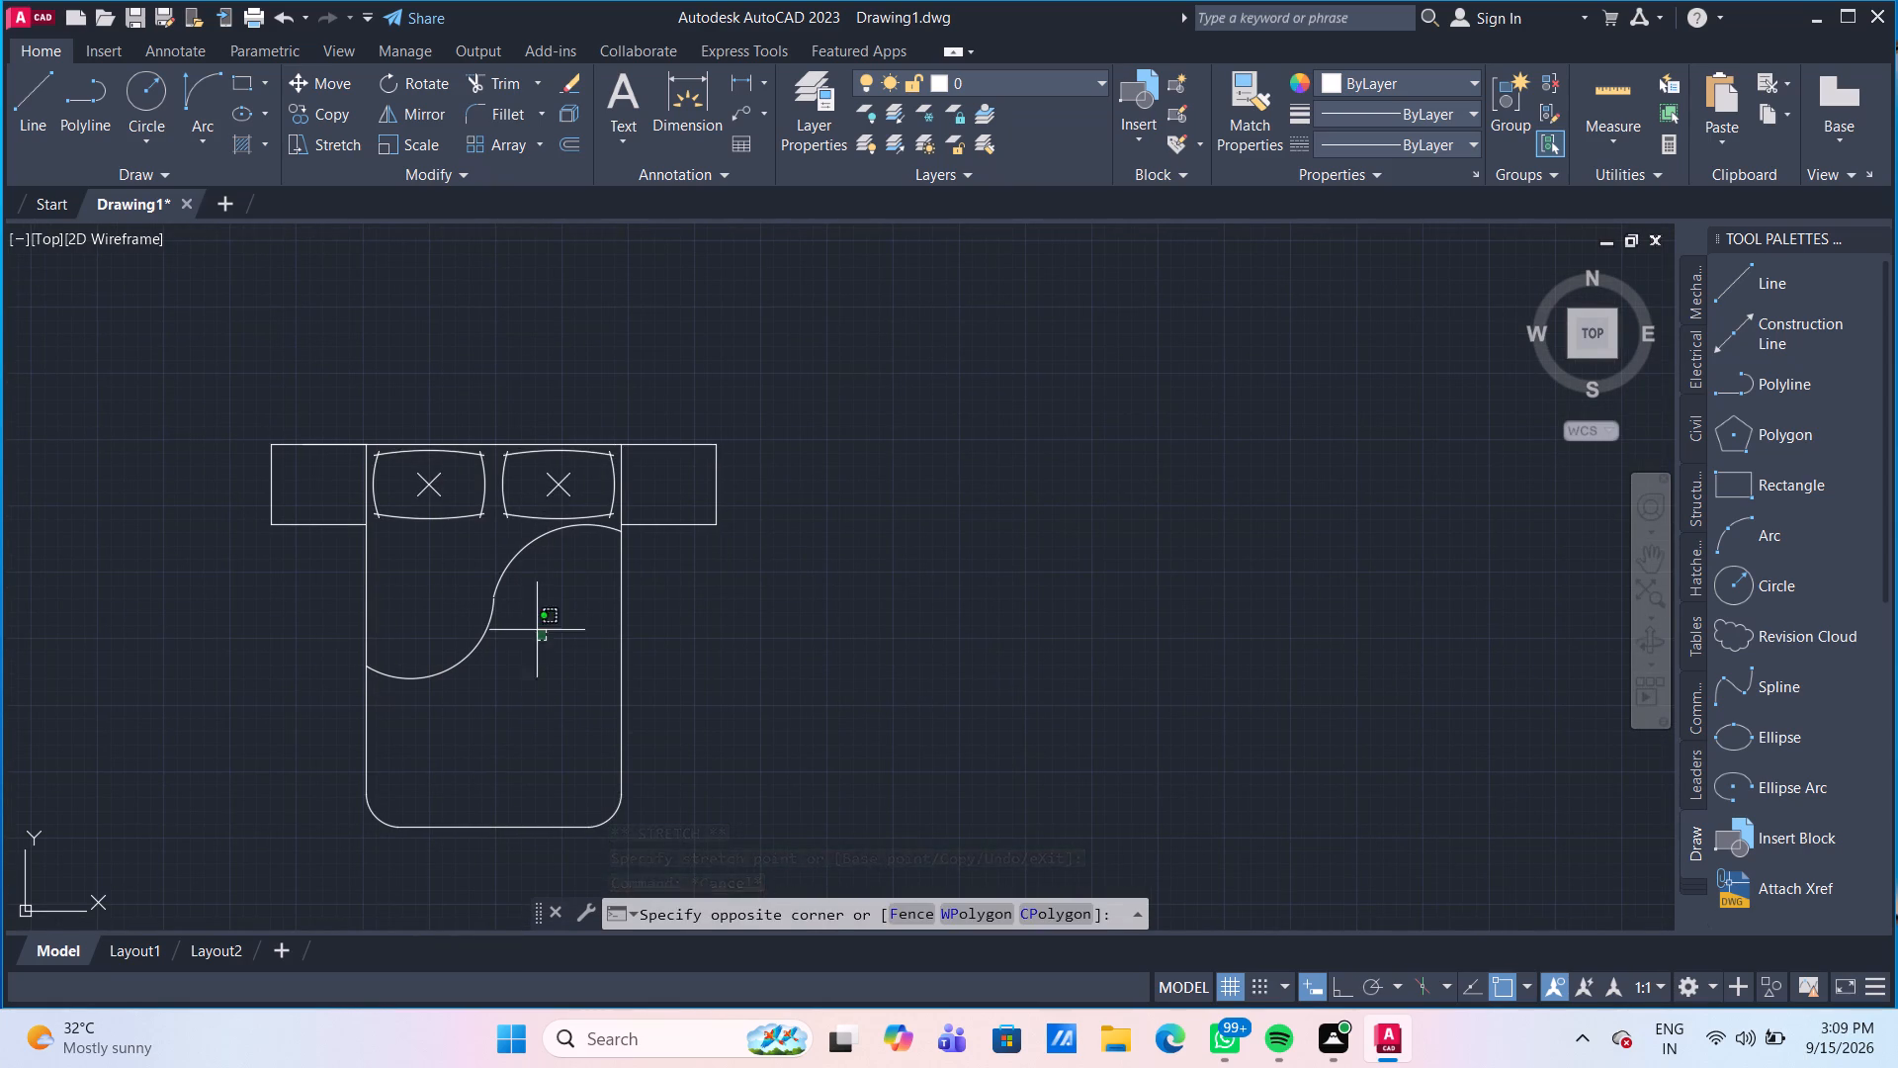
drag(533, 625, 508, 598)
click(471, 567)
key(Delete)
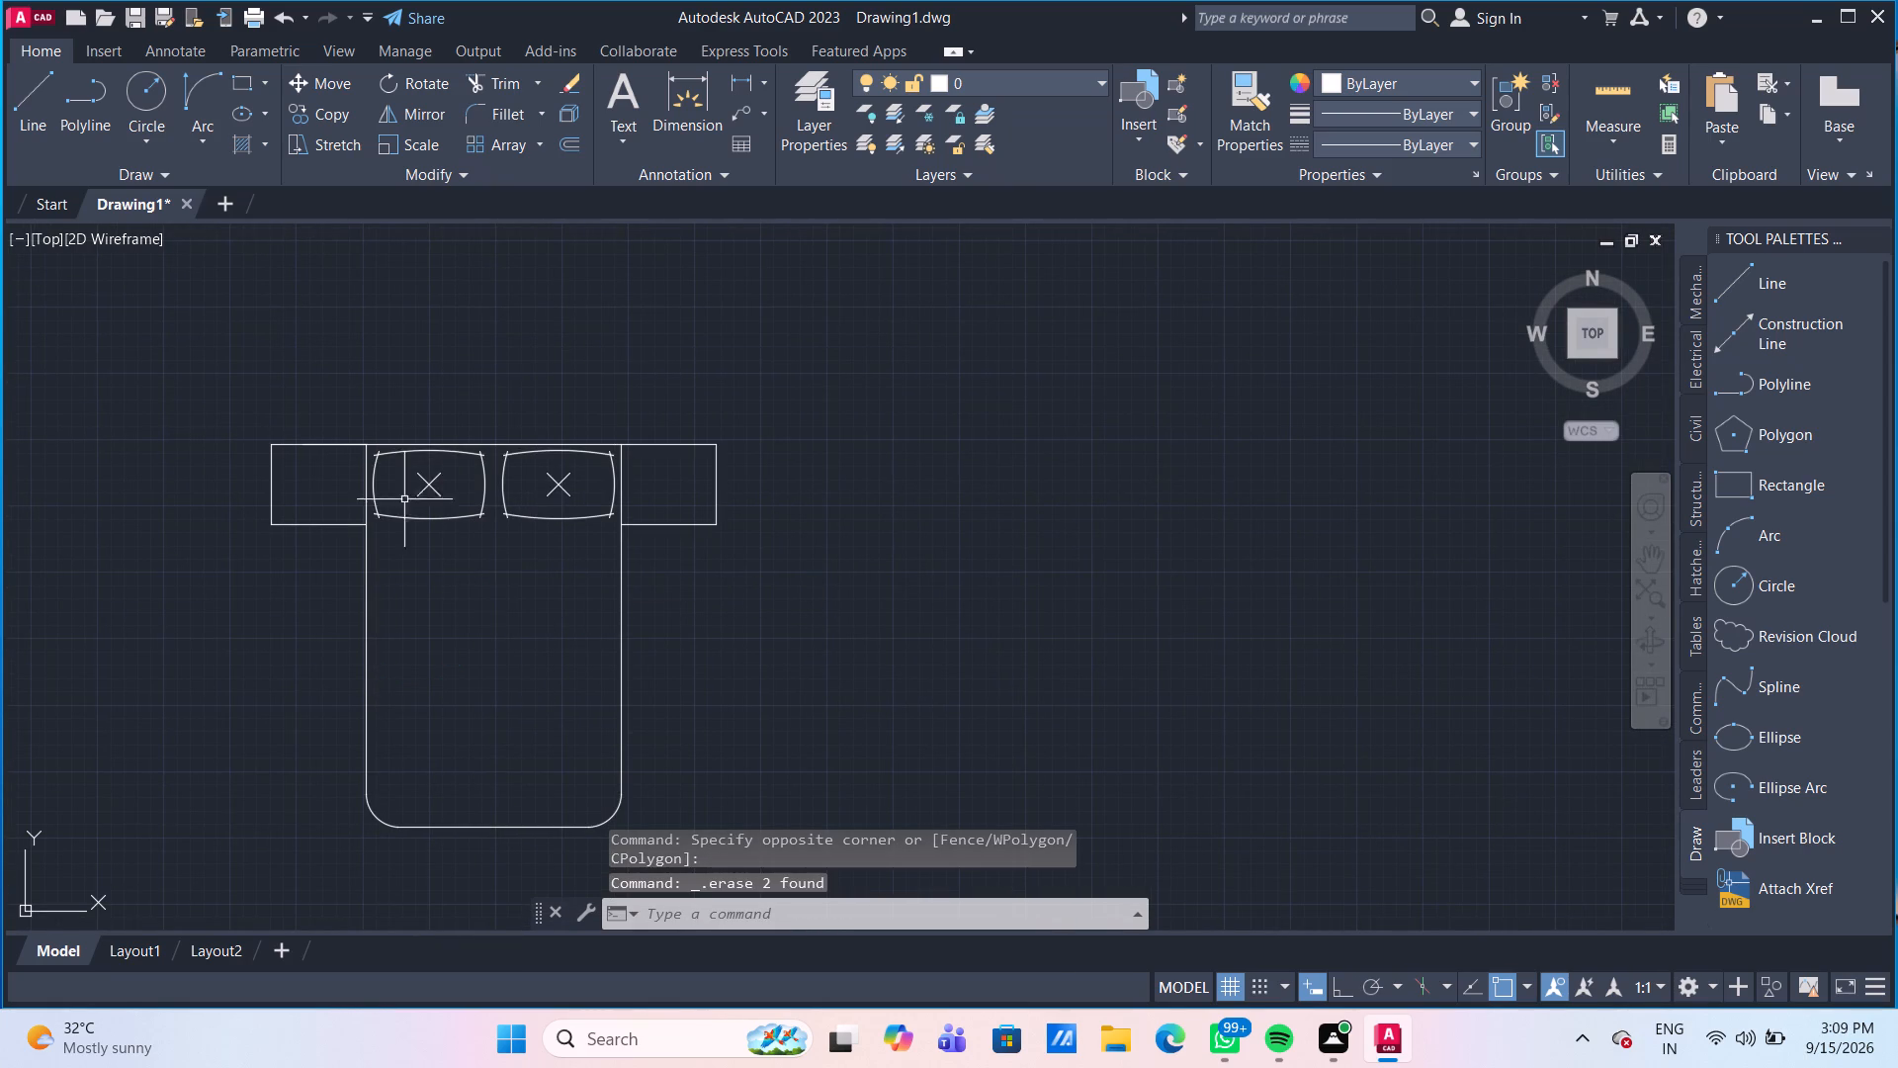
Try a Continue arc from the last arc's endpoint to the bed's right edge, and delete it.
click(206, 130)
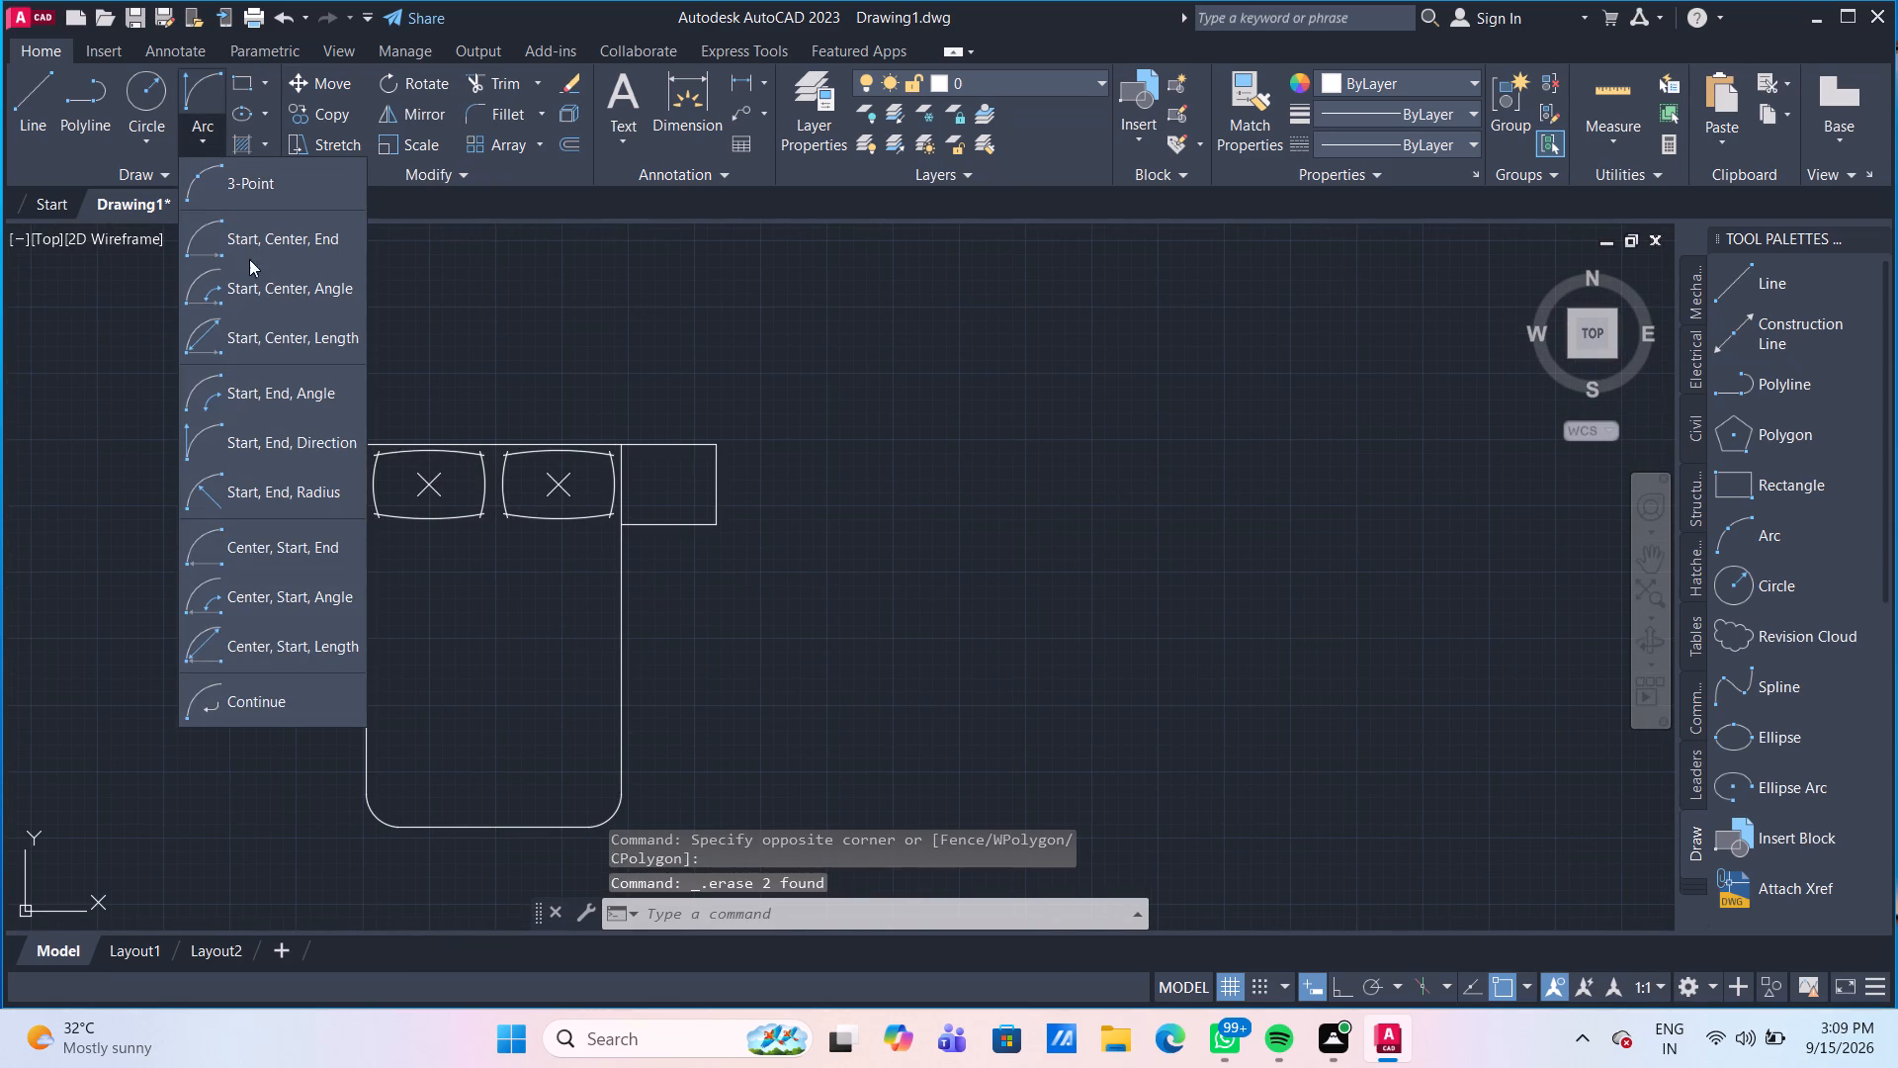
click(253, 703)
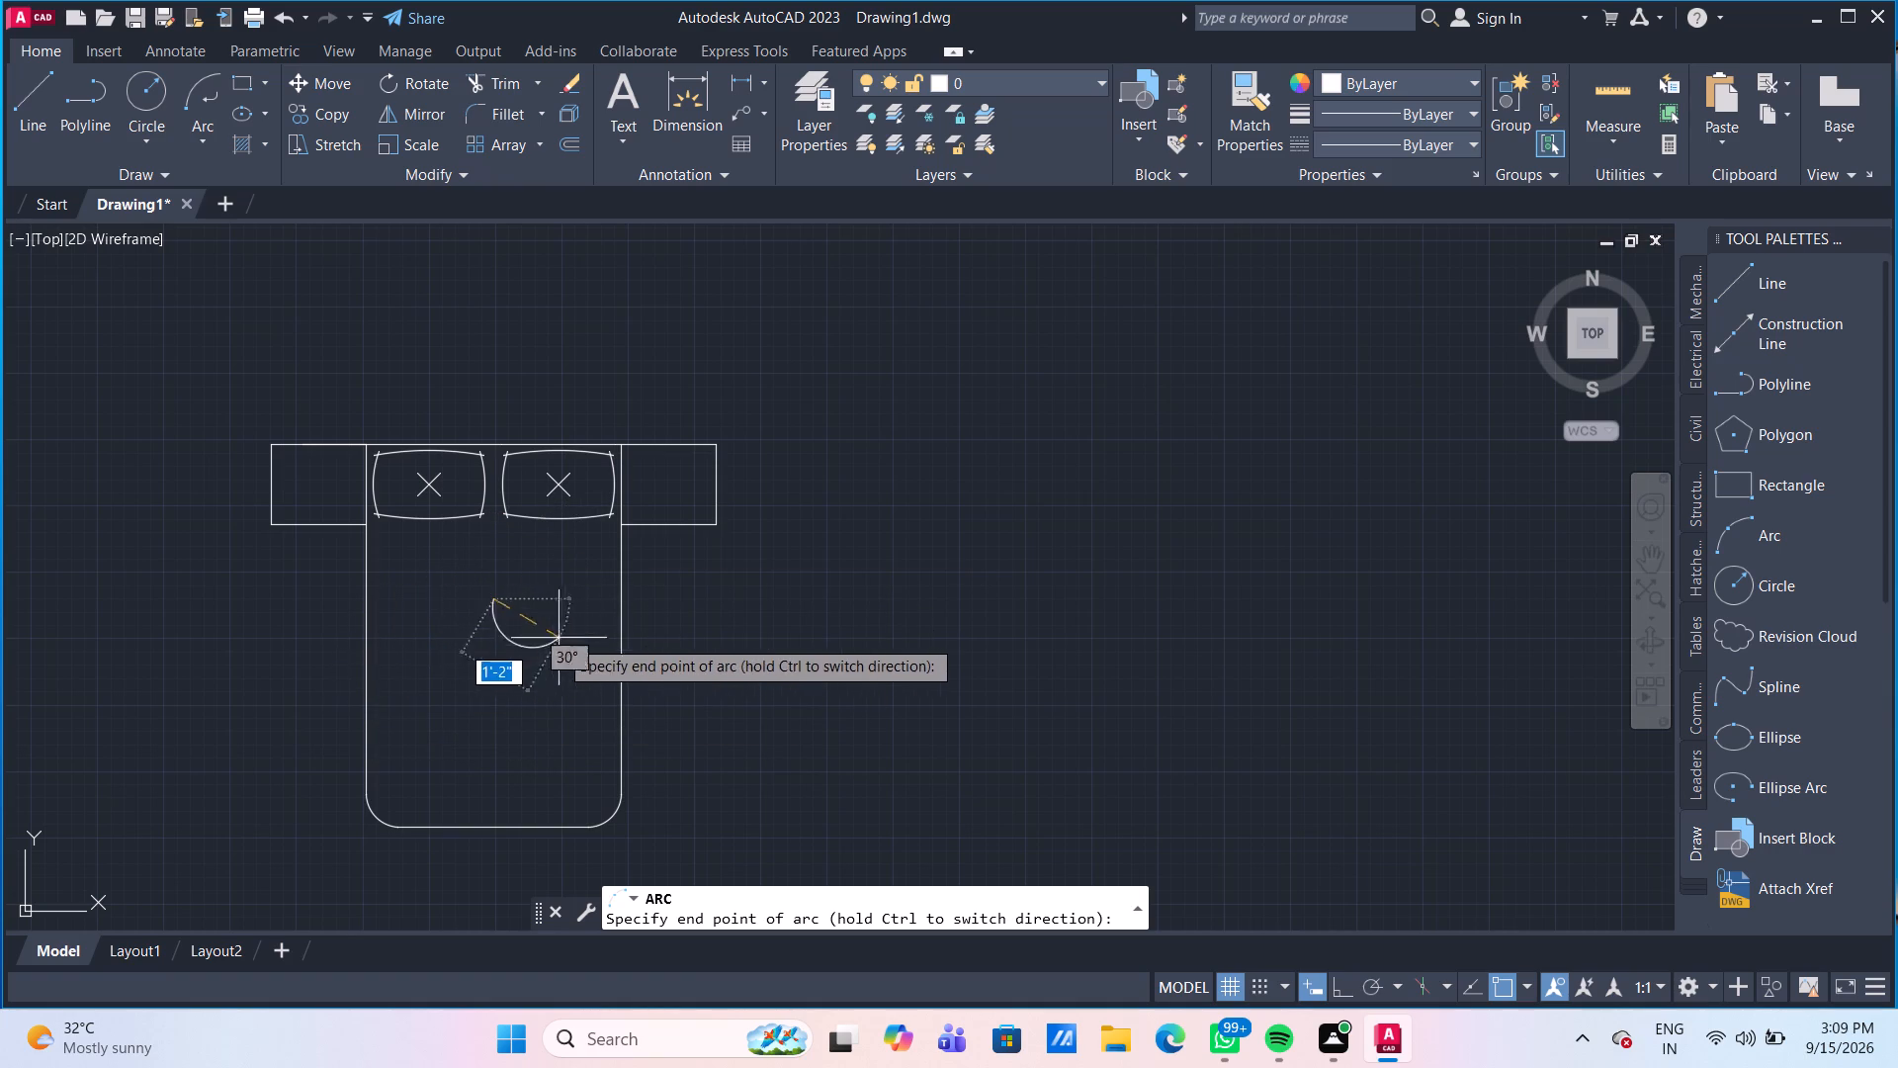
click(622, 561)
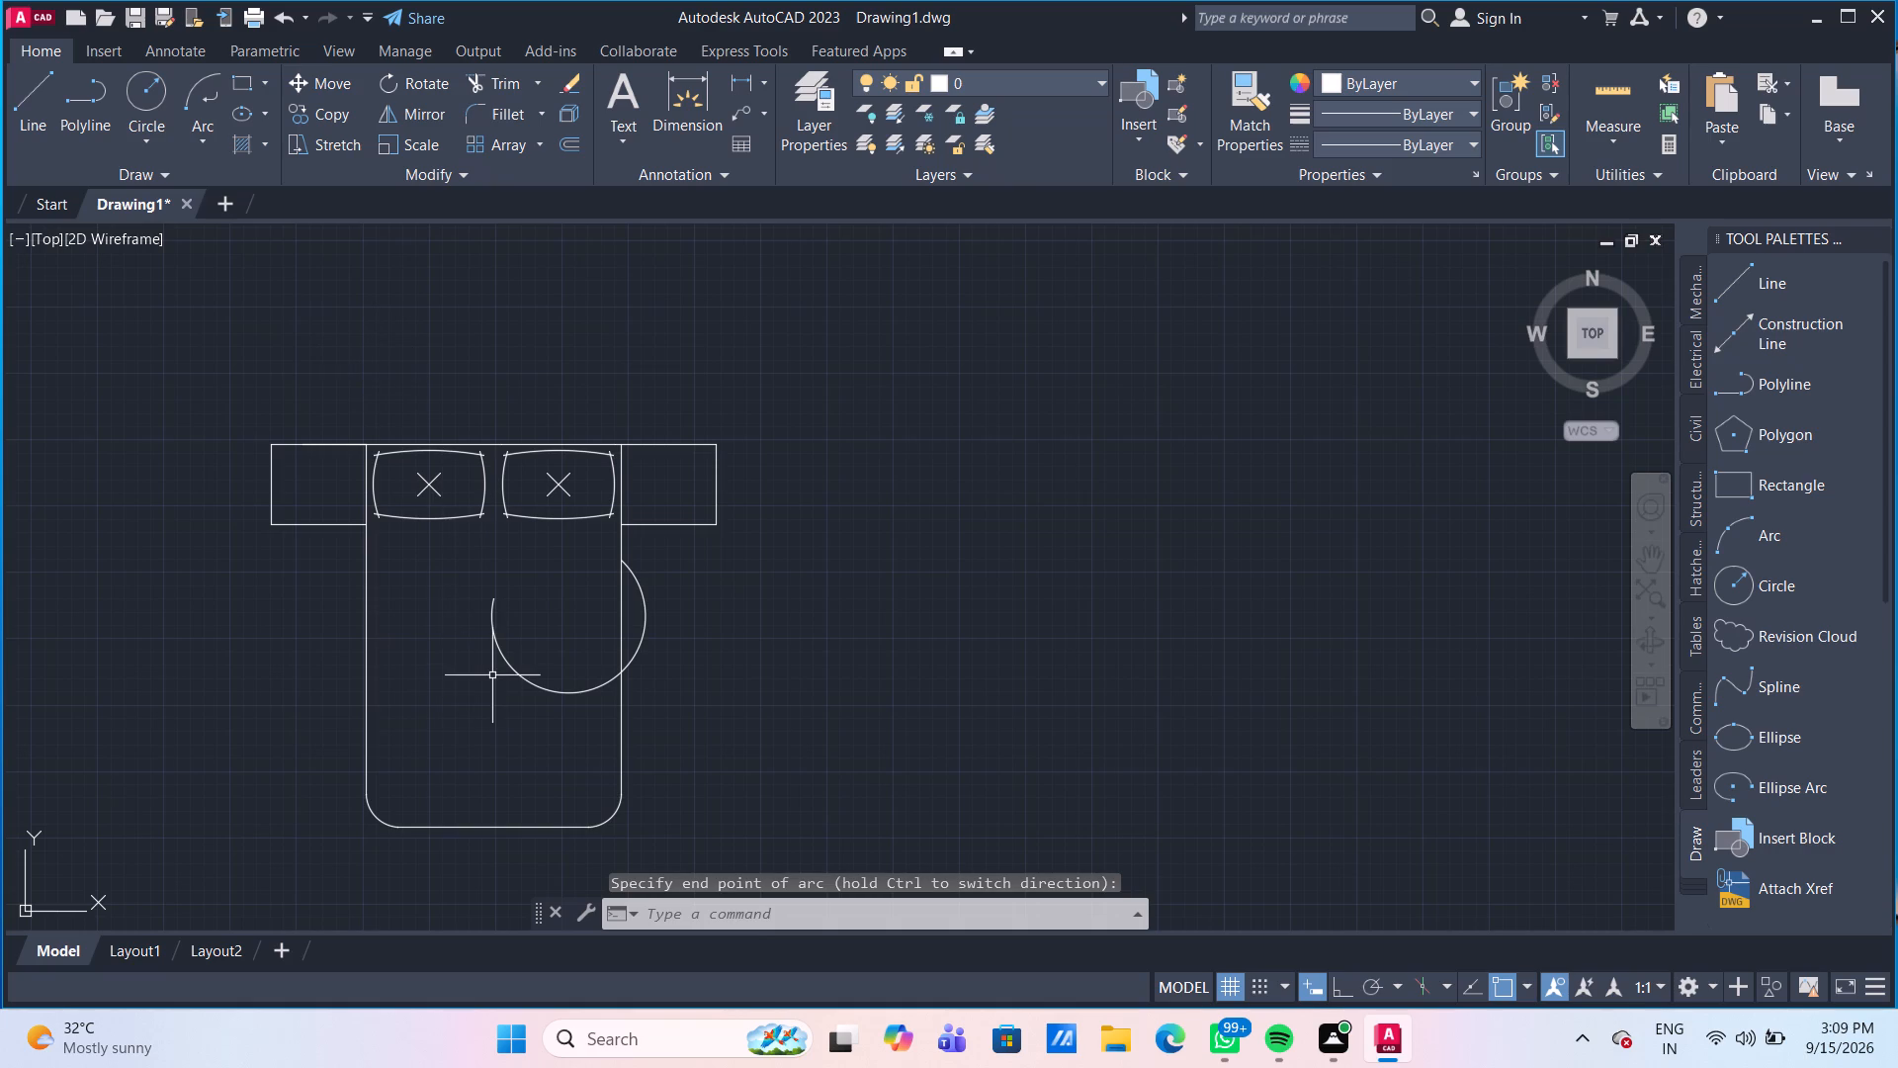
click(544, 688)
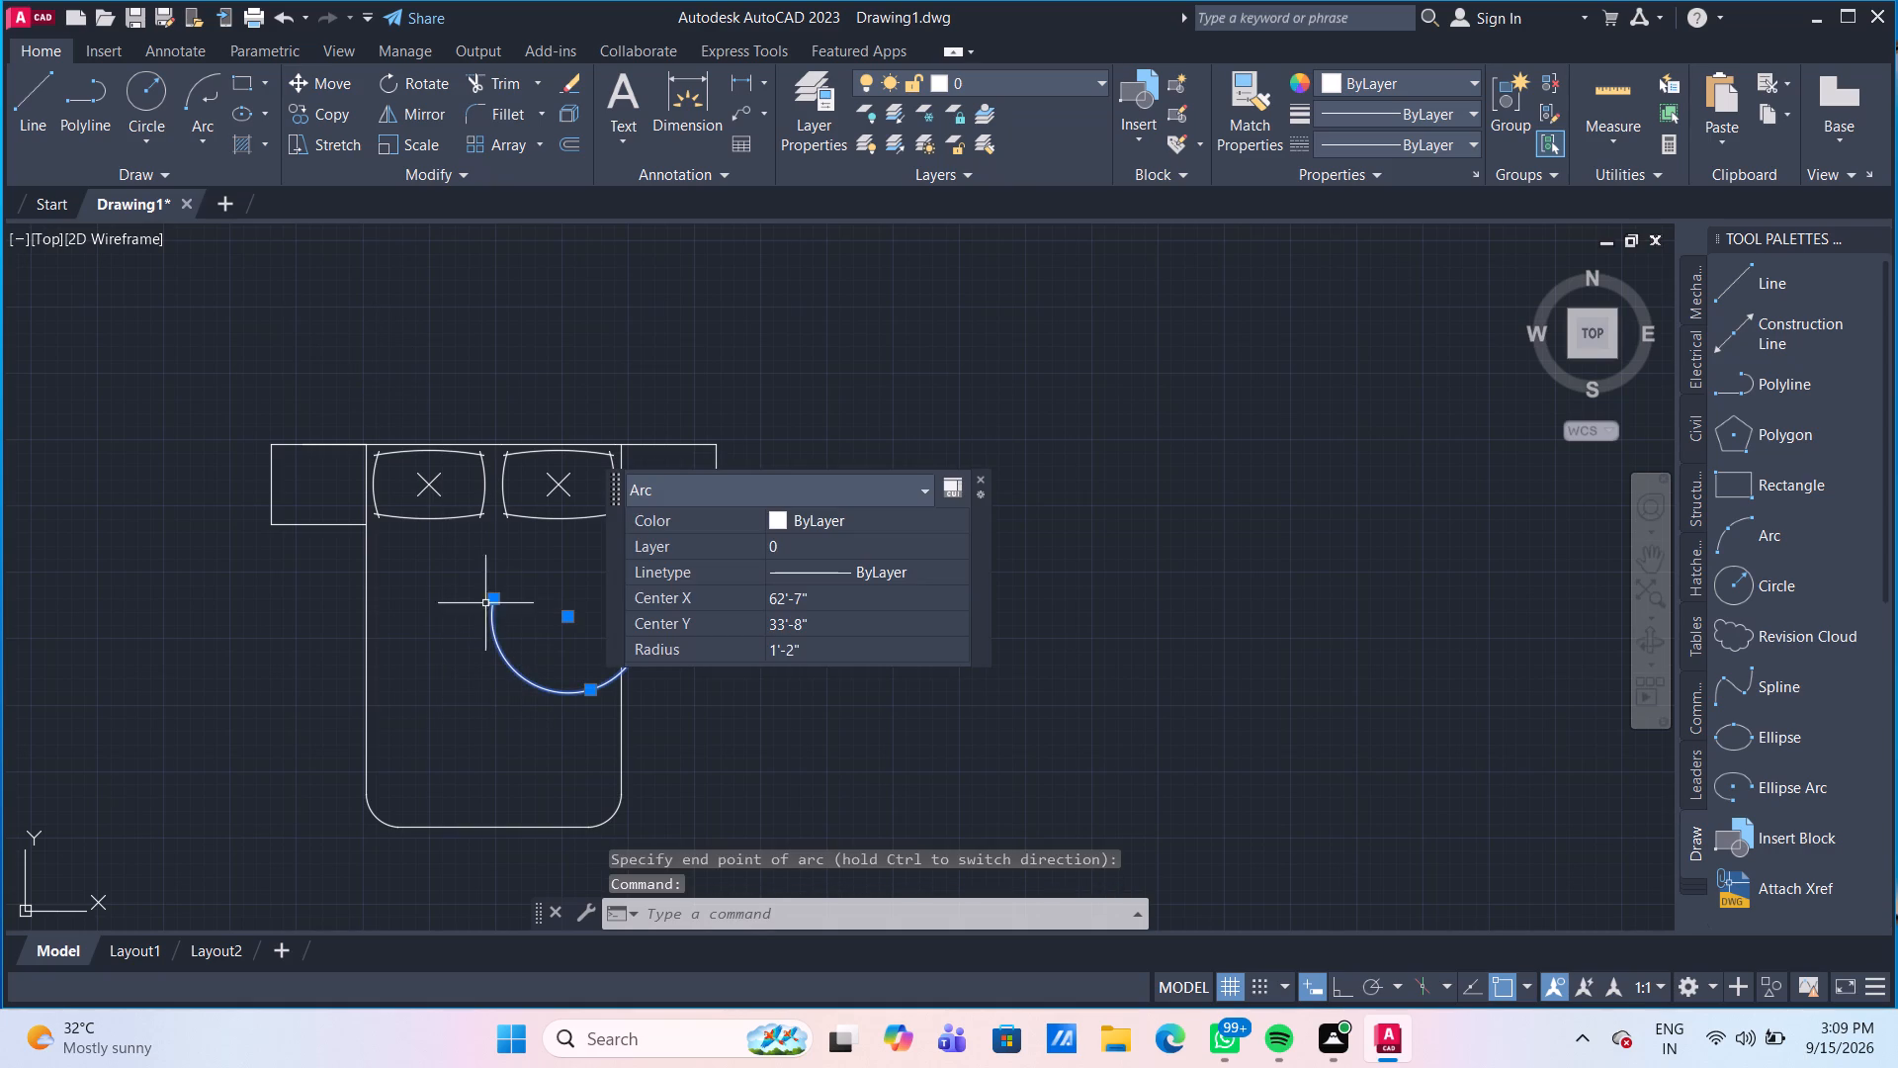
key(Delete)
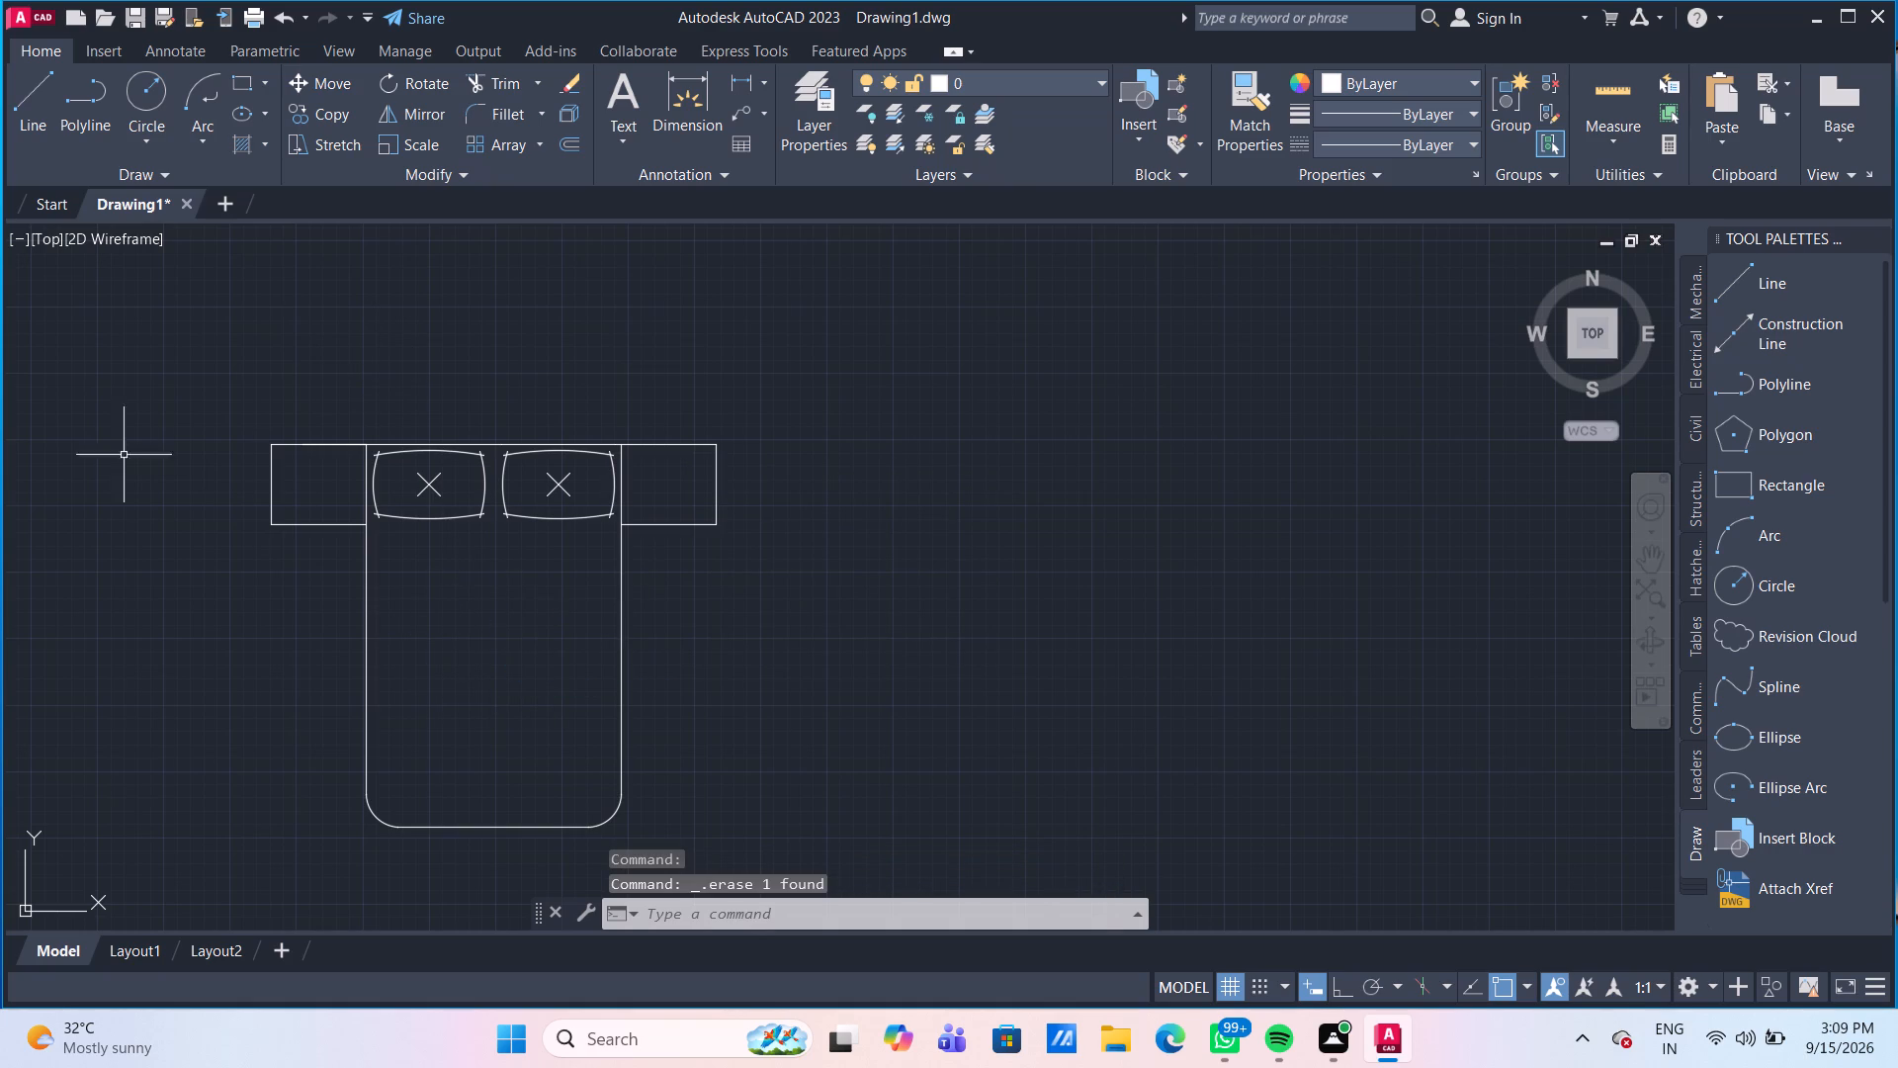
Draw a diagonal line about 4'-6" long from the bed's right edge, a bit below the side table, down to the left edge.
click(22, 98)
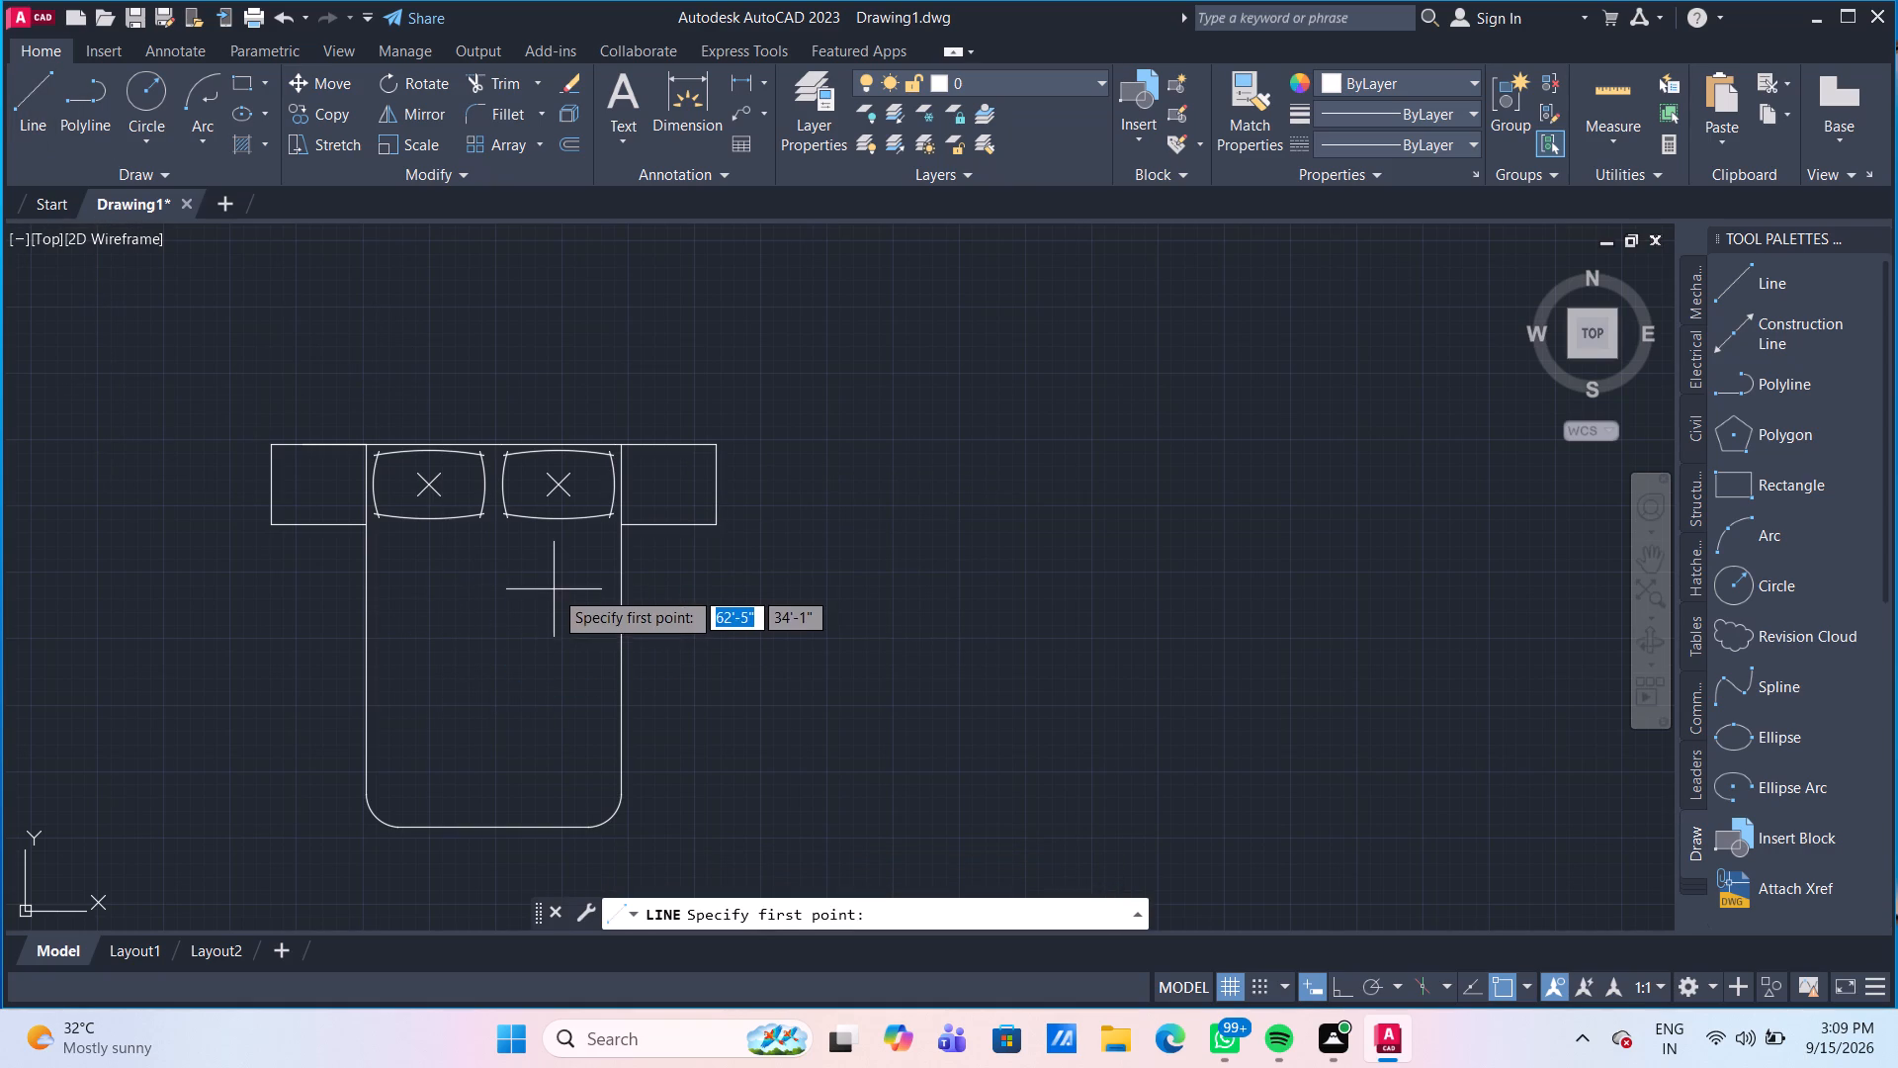
drag(624, 585, 575, 611)
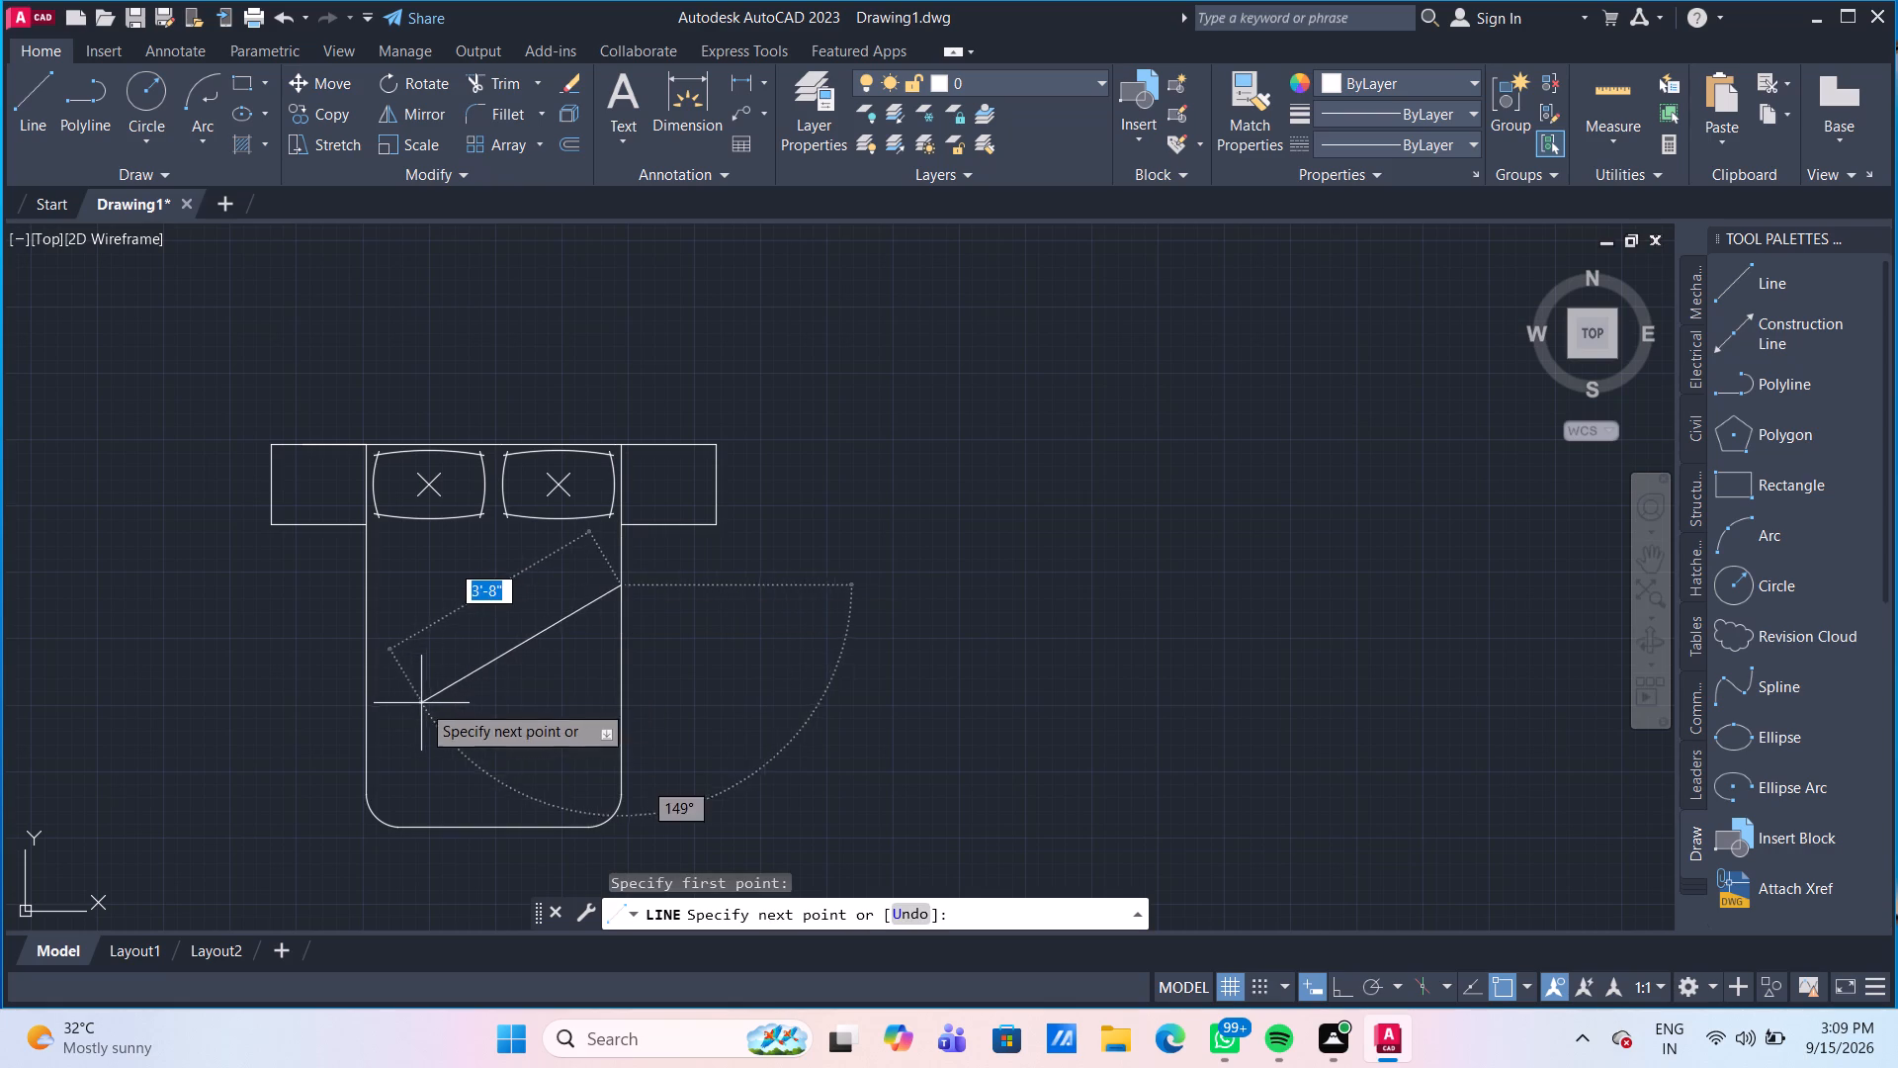
click(364, 719)
key(Escape)
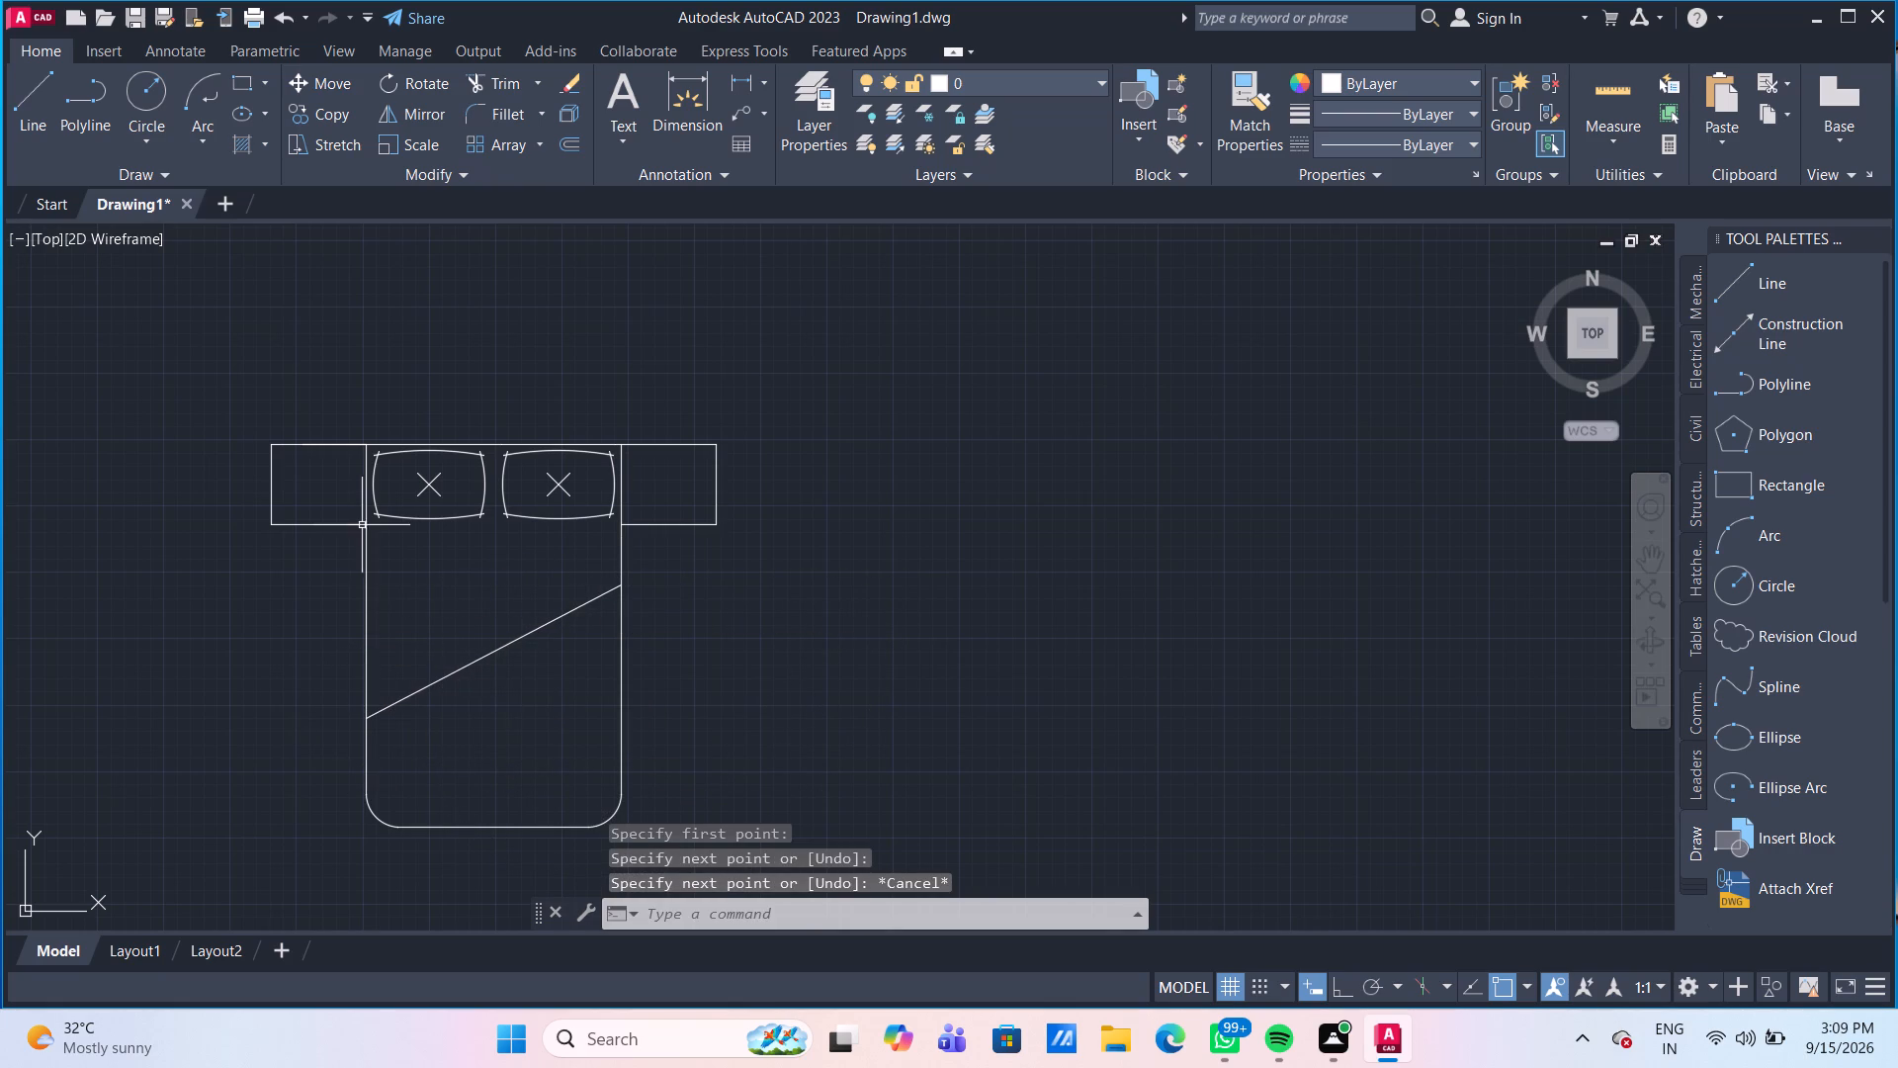
Draw a Start, End, Direction arc from the new diagonal's left end to its midpoint, bulging toward the foot of the bed.
click(206, 143)
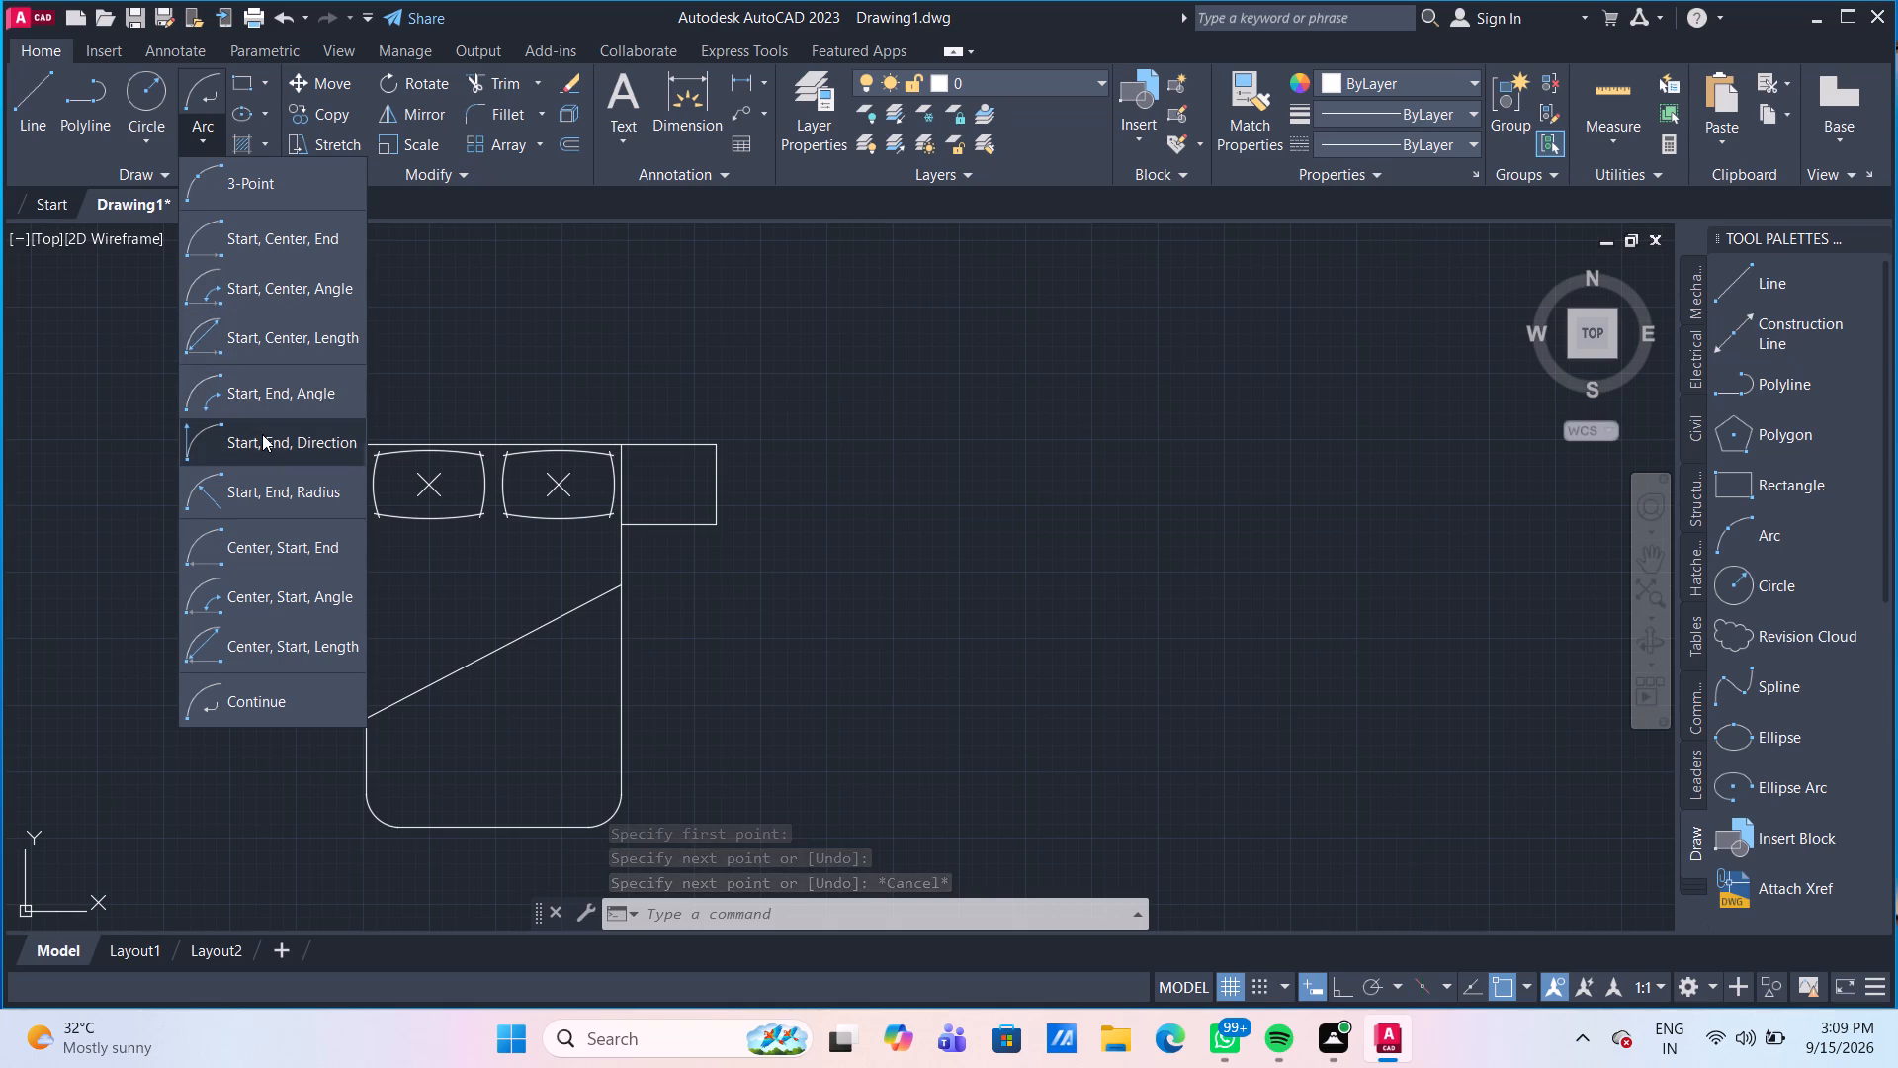
click(263, 438)
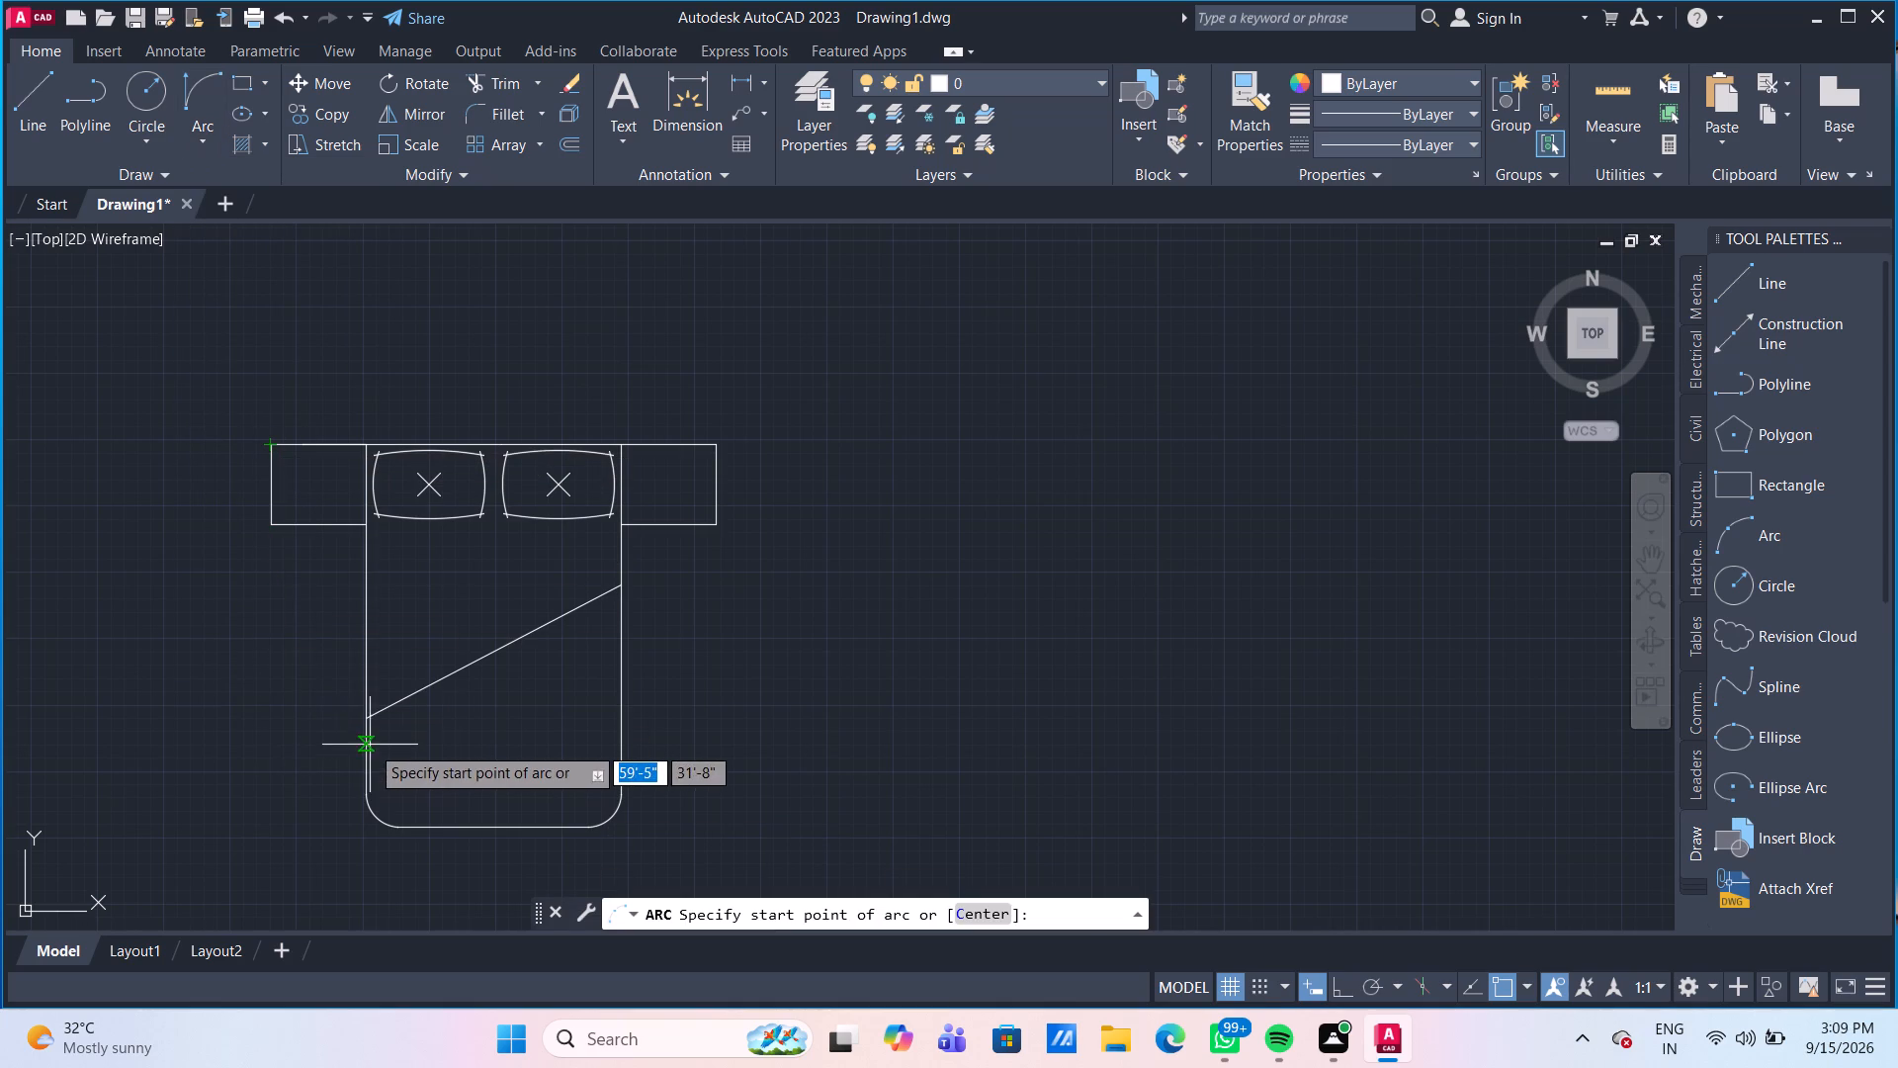
click(369, 716)
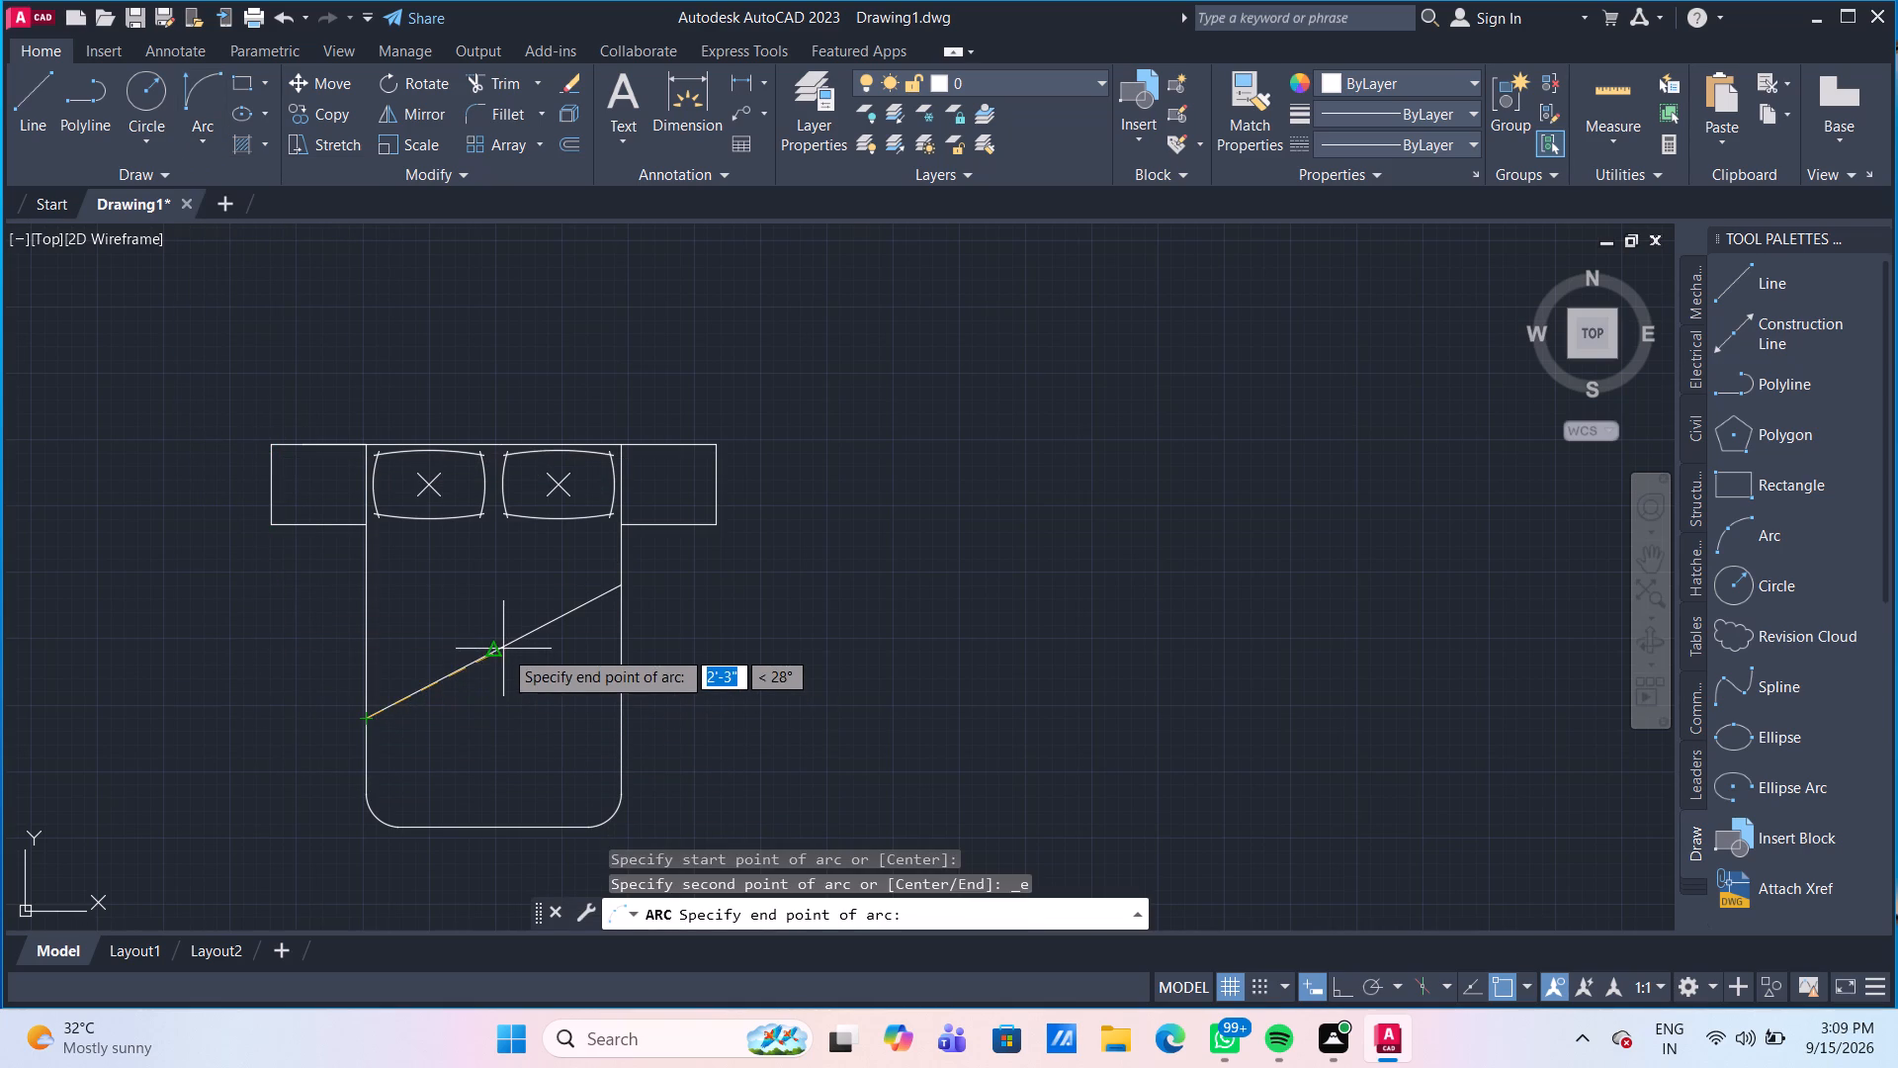
click(498, 649)
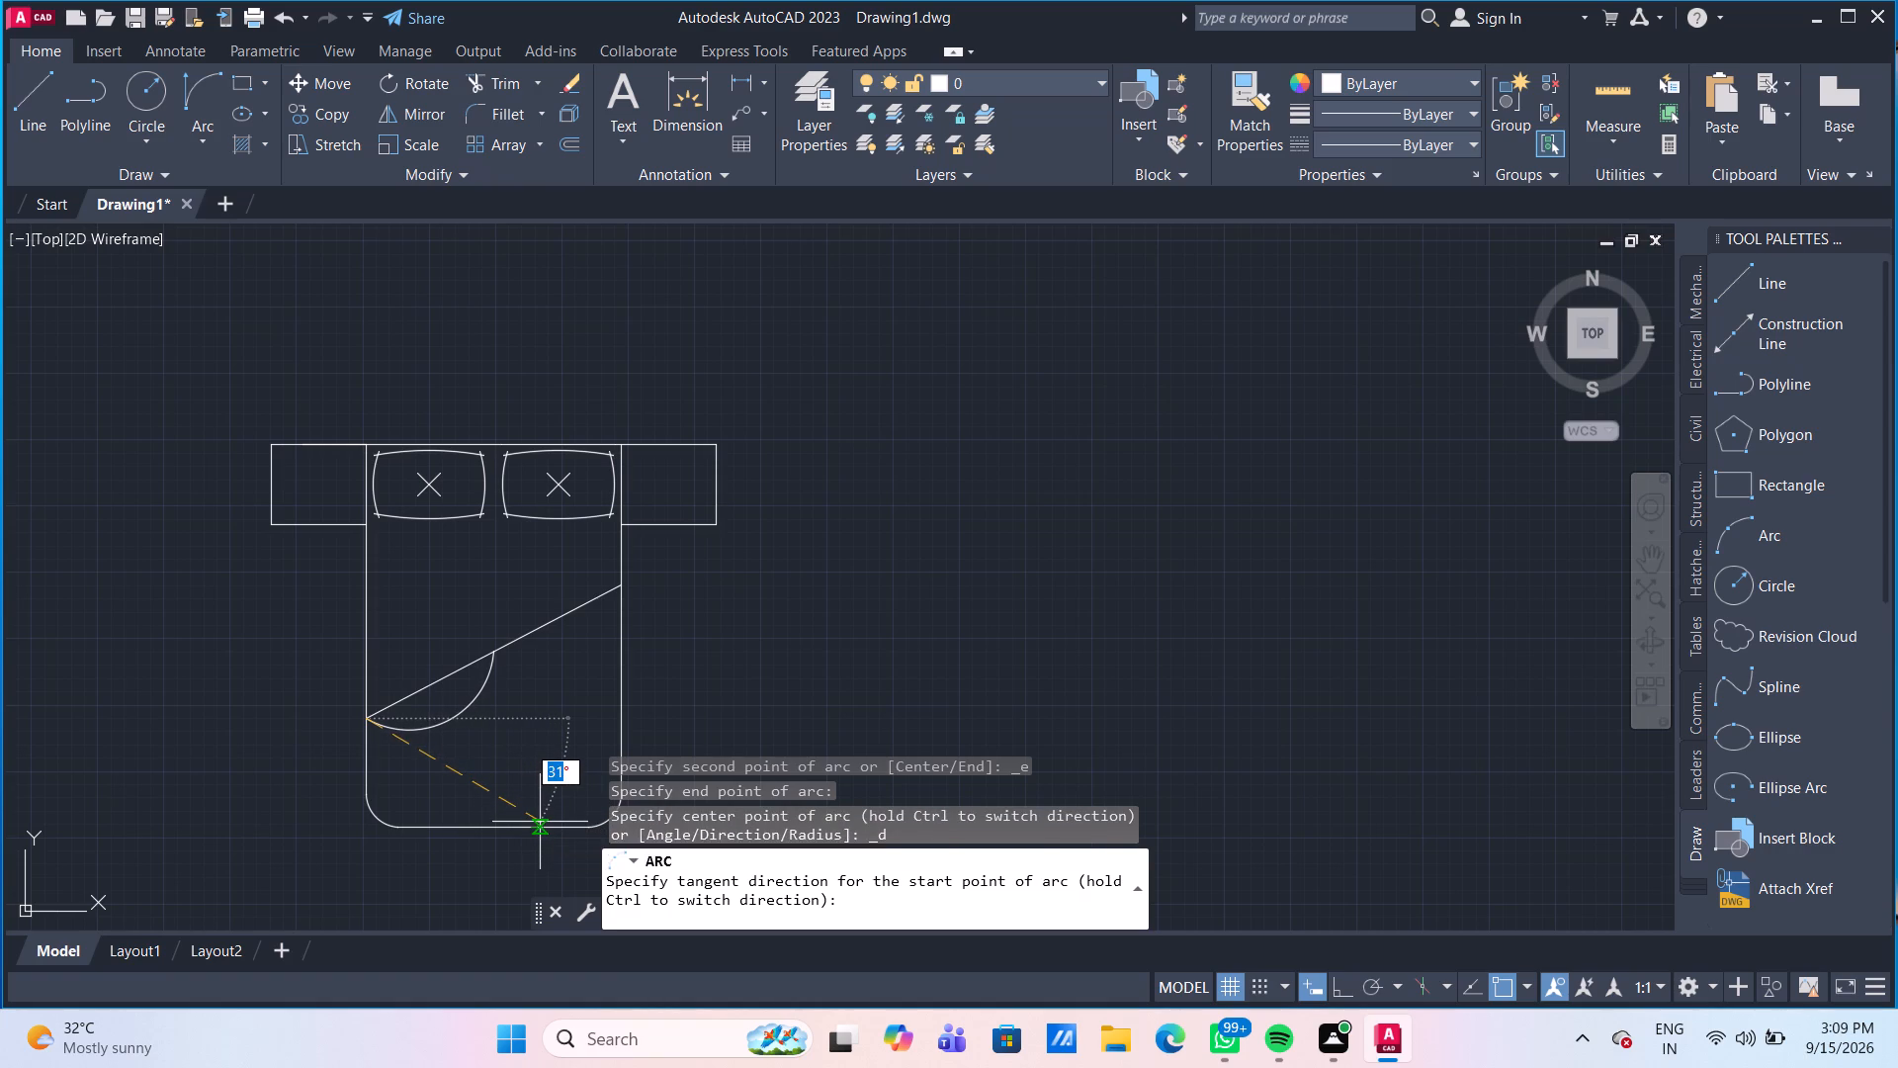
click(520, 807)
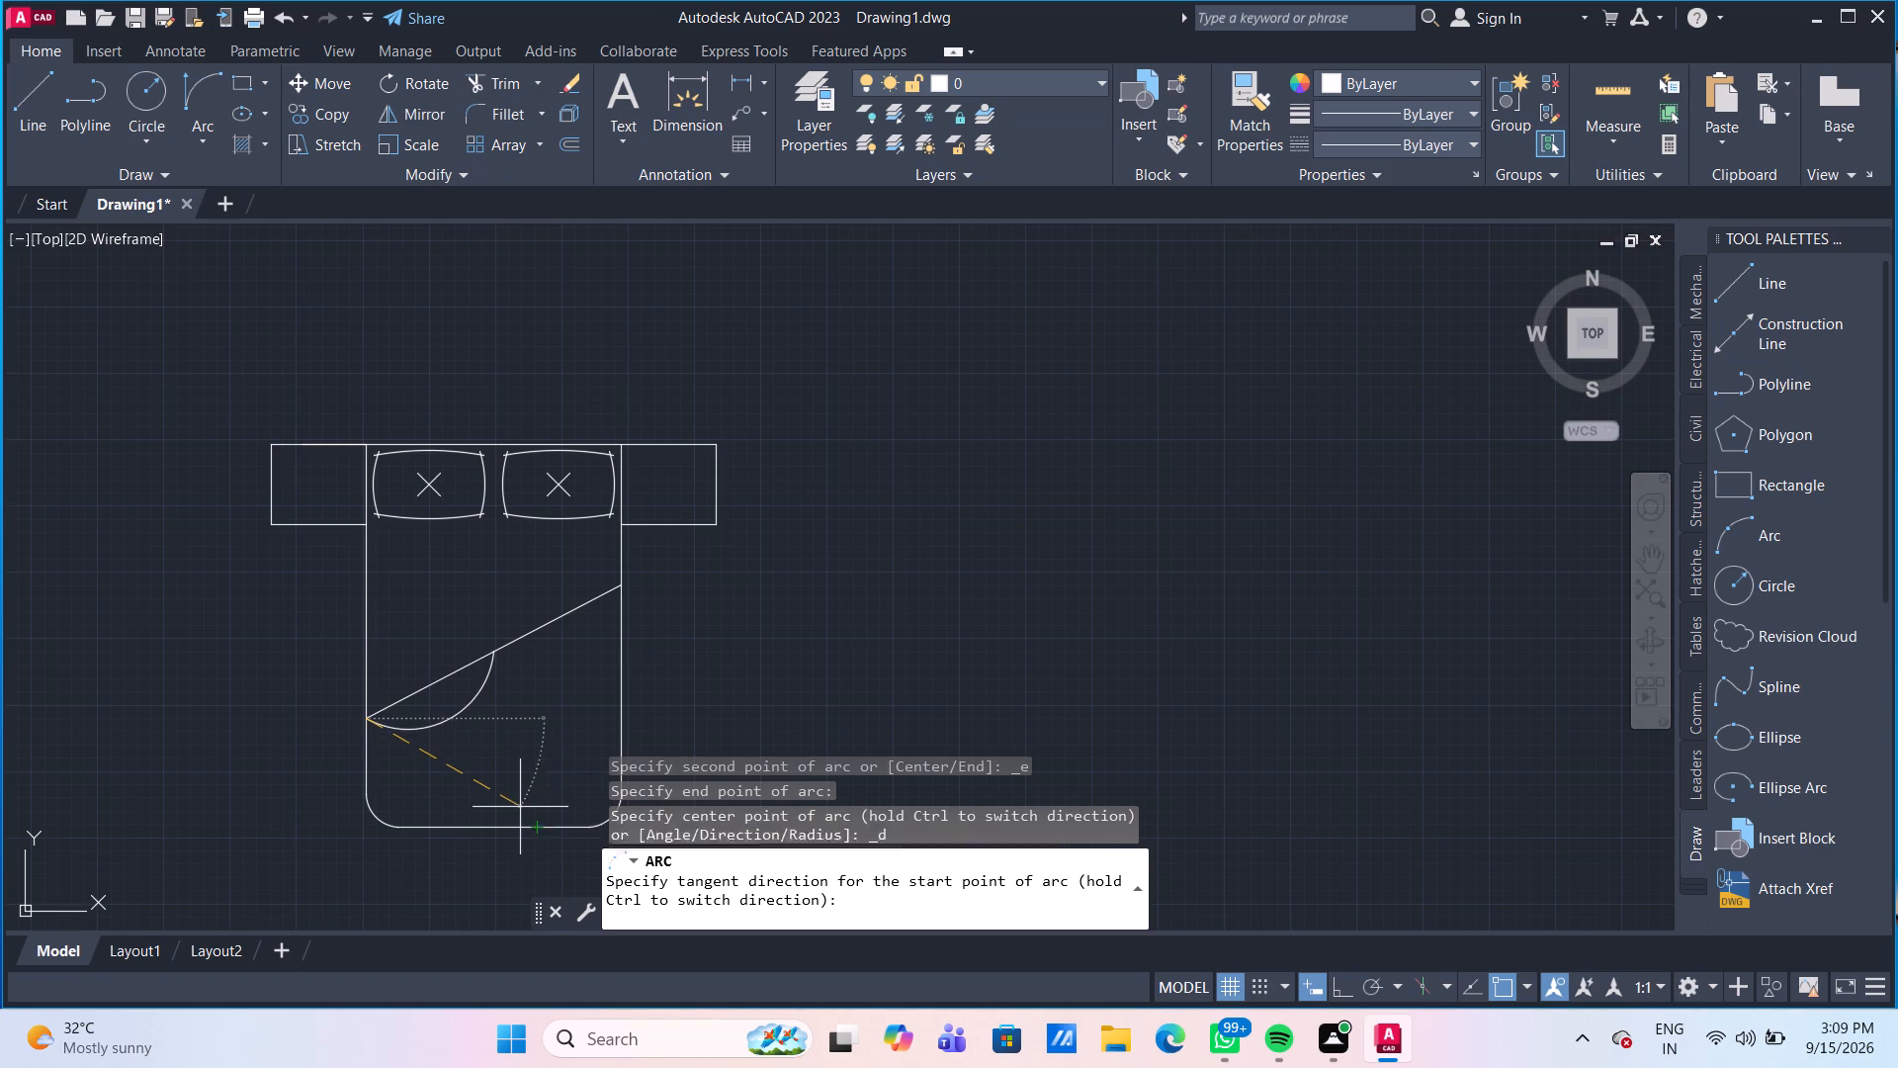
Draw a Start, End, Direction arc from the diagonal's right end to its midpoint, bulging toward the pillows.
click(195, 87)
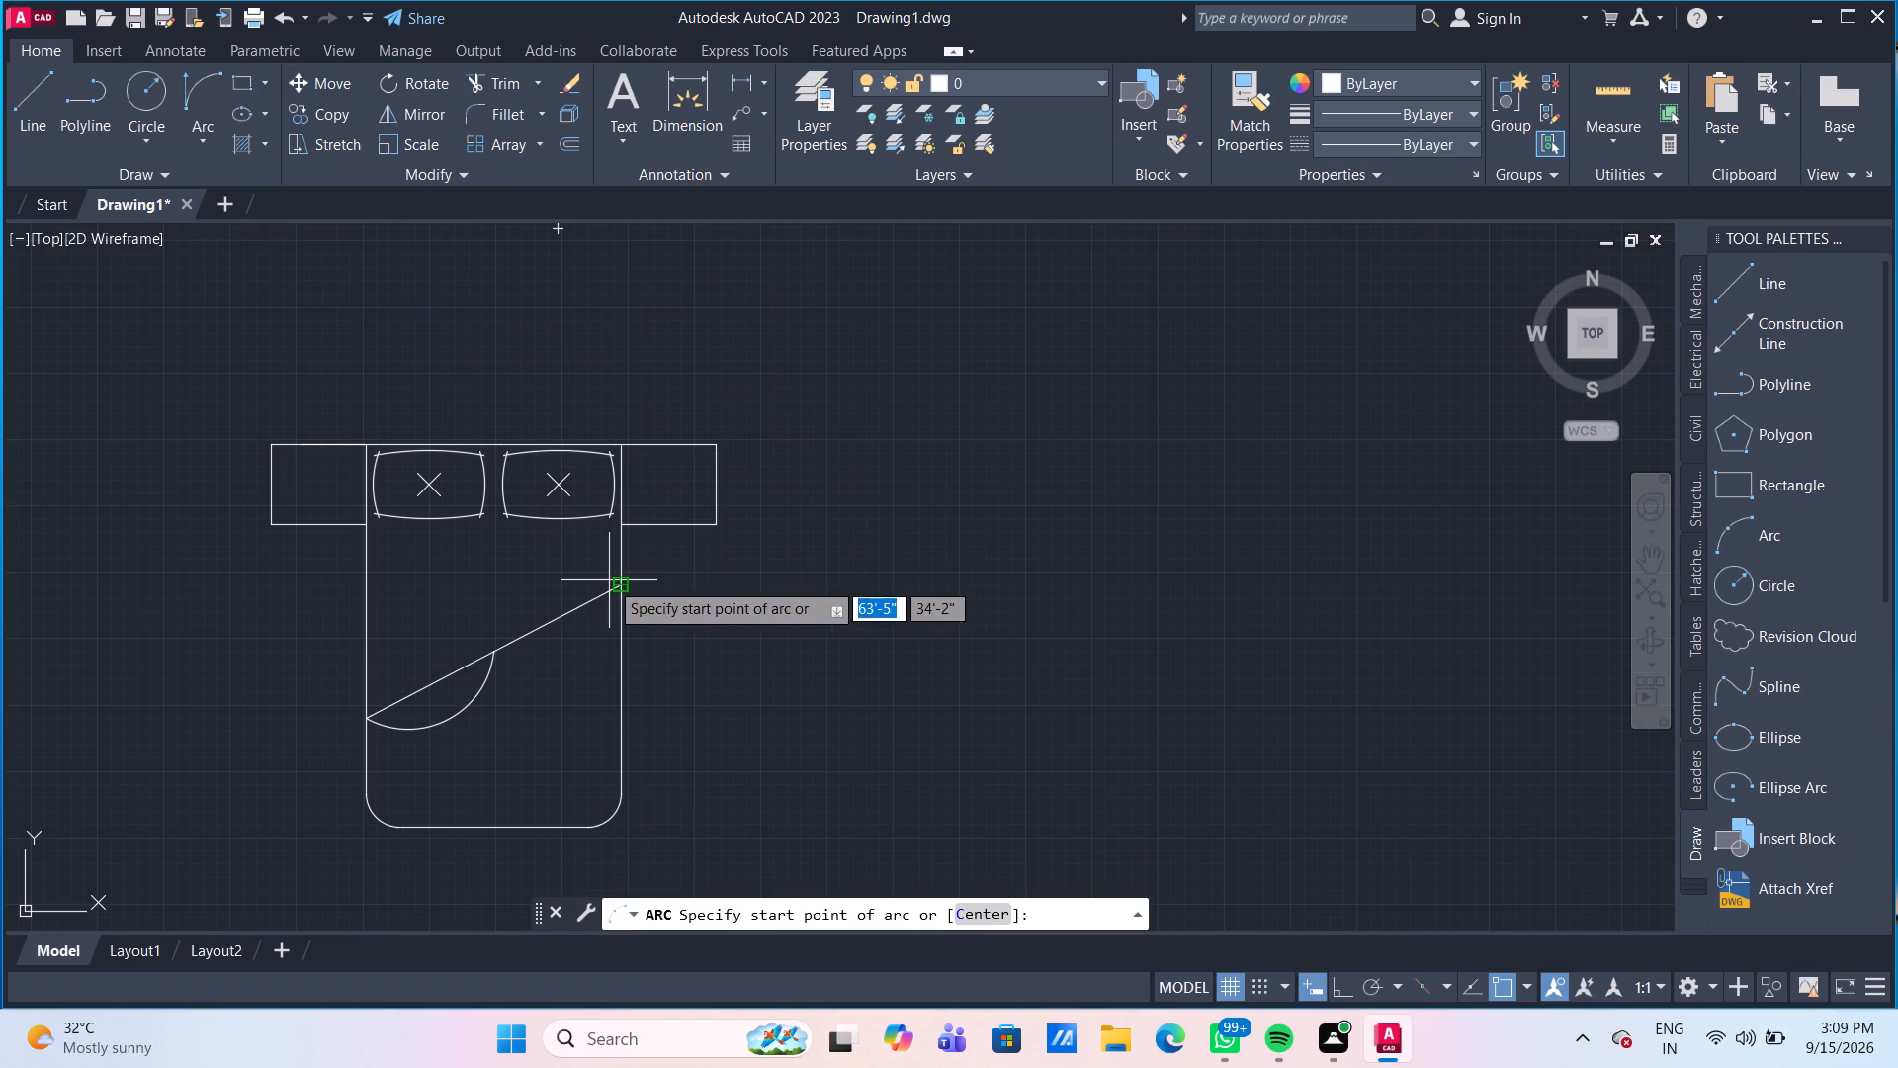
click(620, 583)
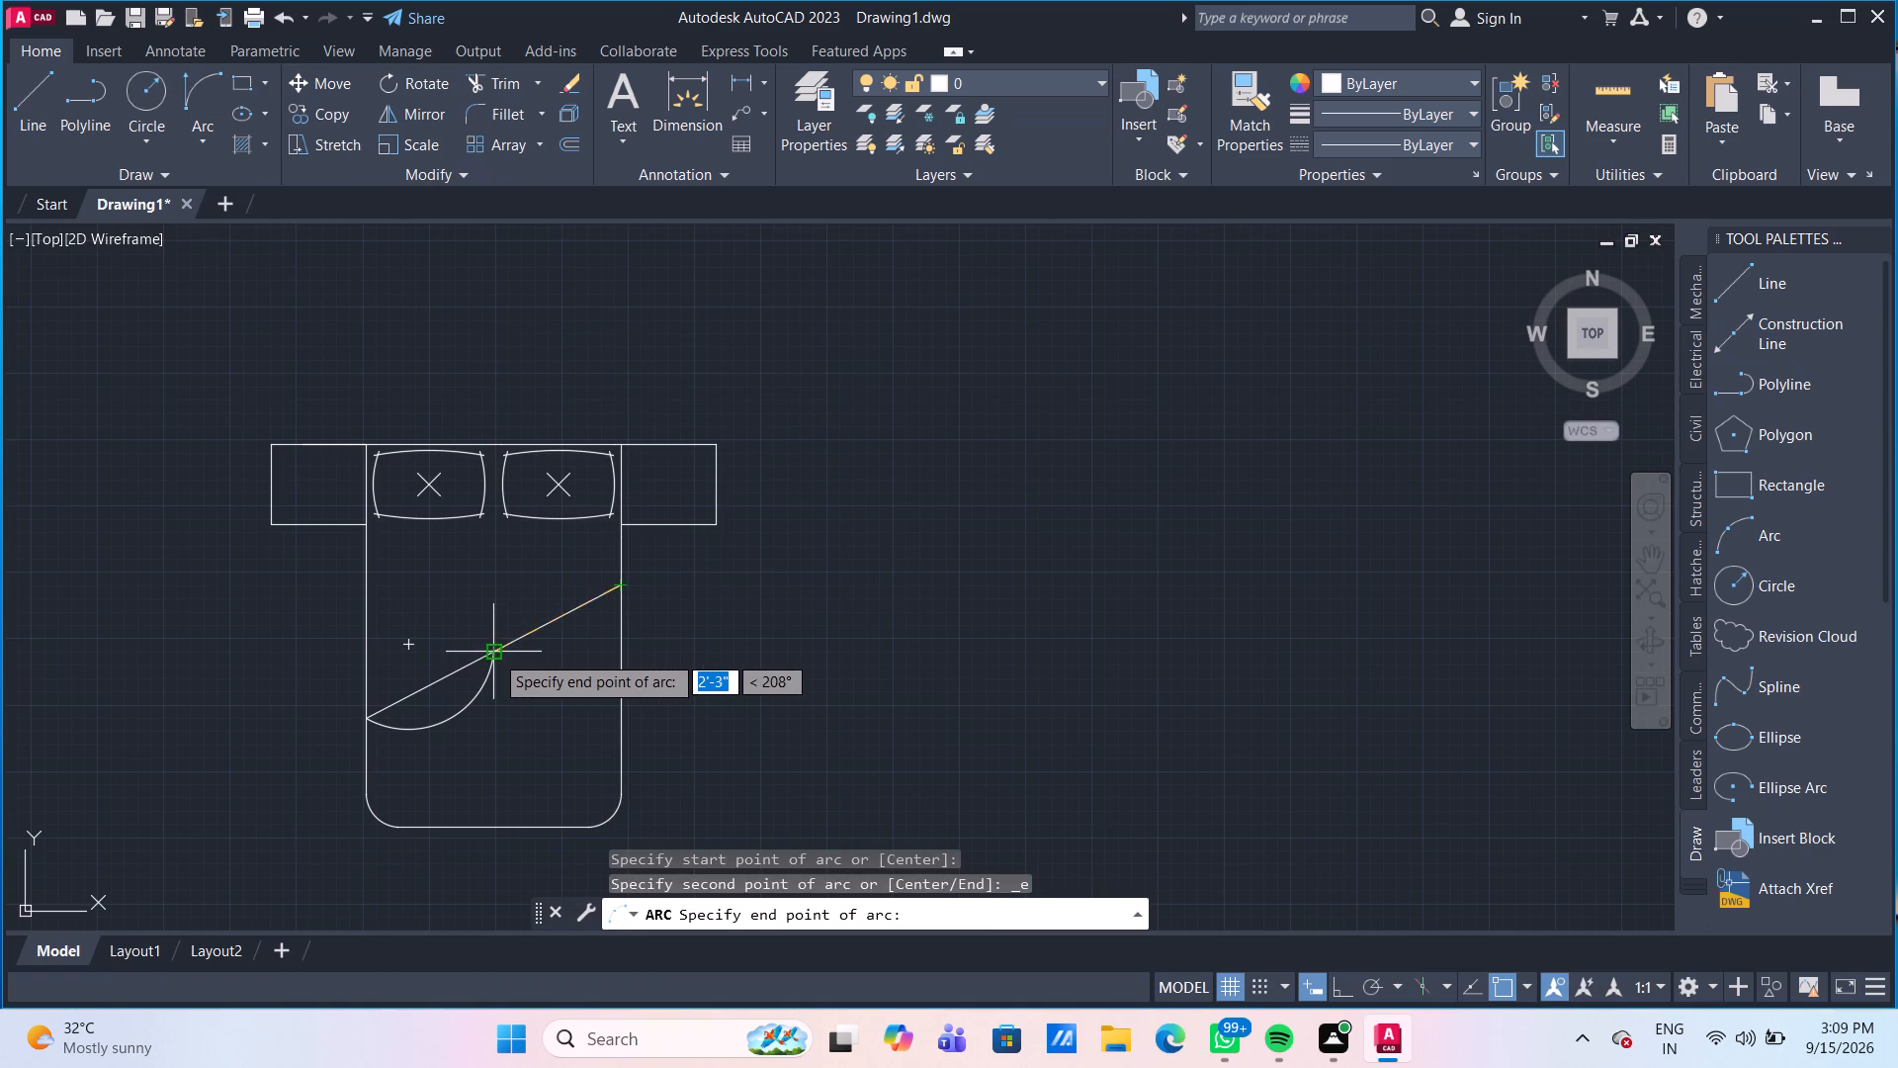
click(494, 654)
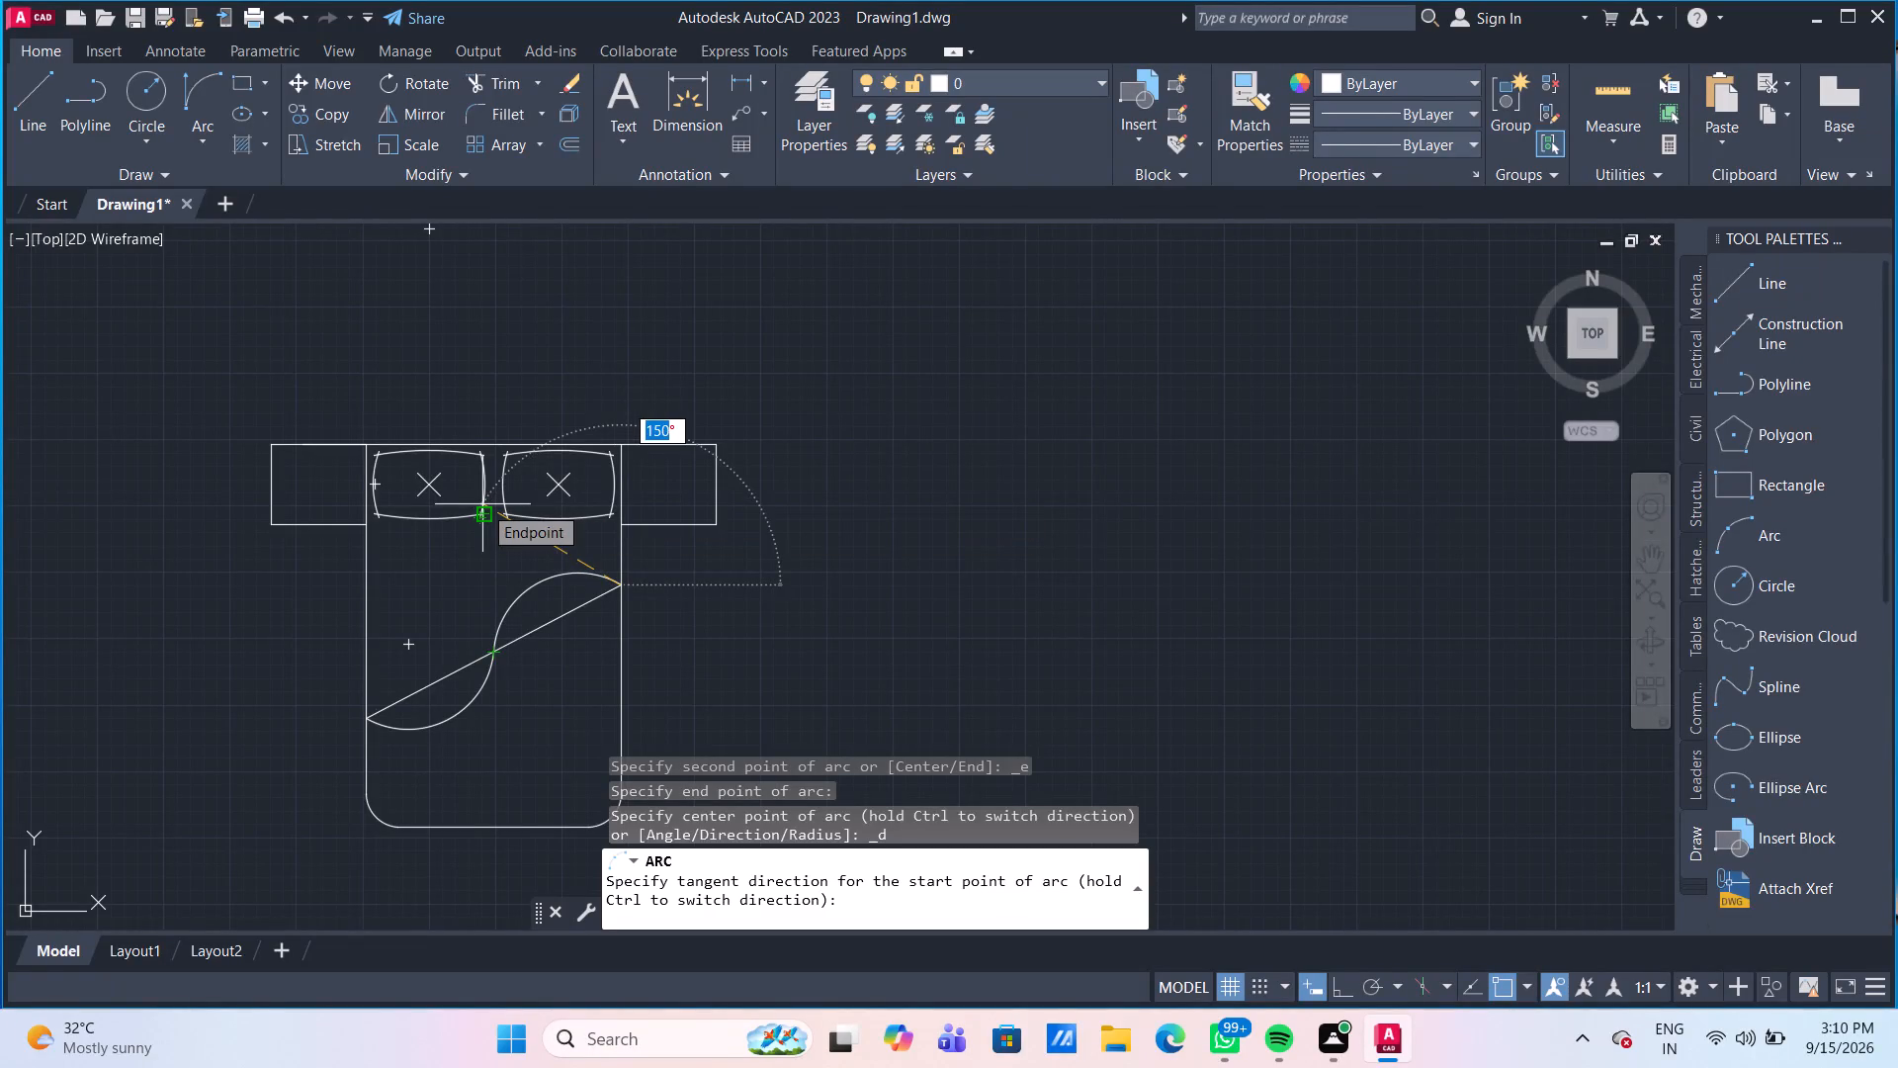
click(482, 504)
Delete the diagonal construction line between the two blanket arcs.
scroll(543, 720, up, 1)
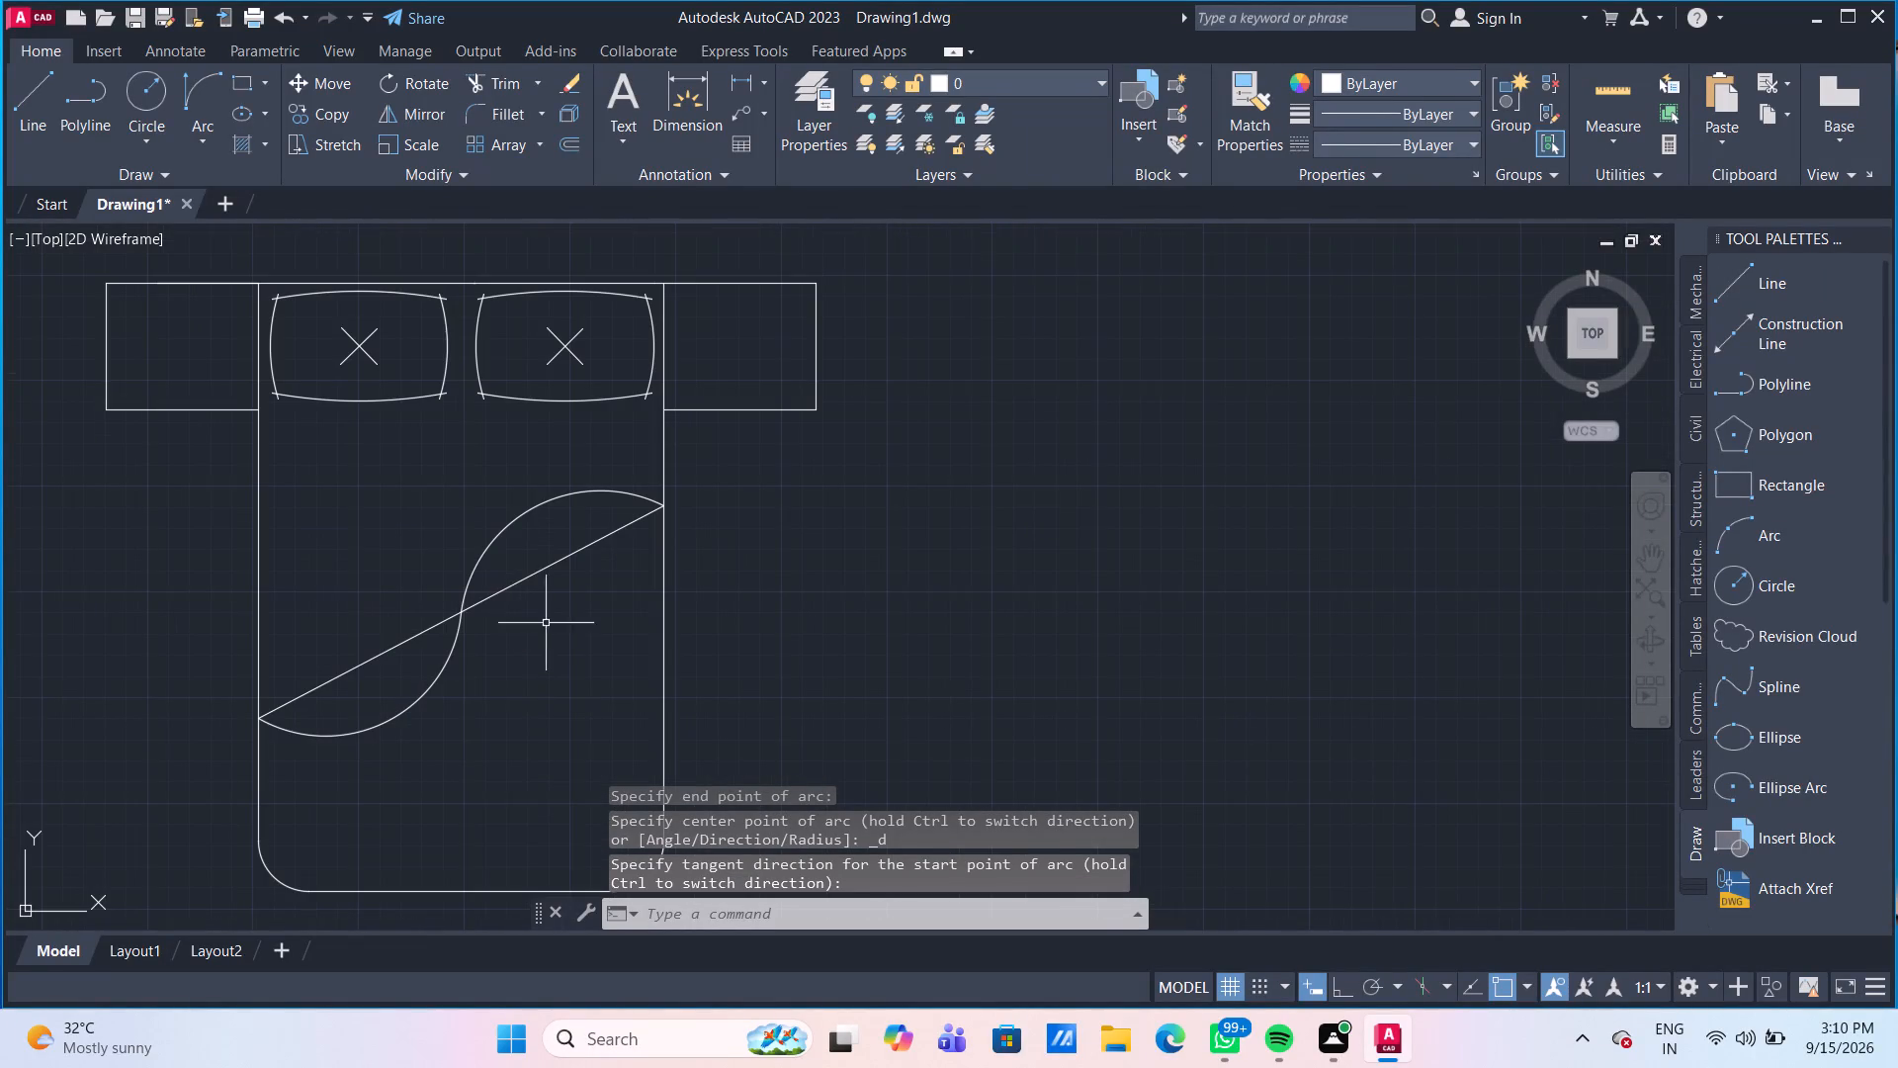
click(543, 572)
key(Delete)
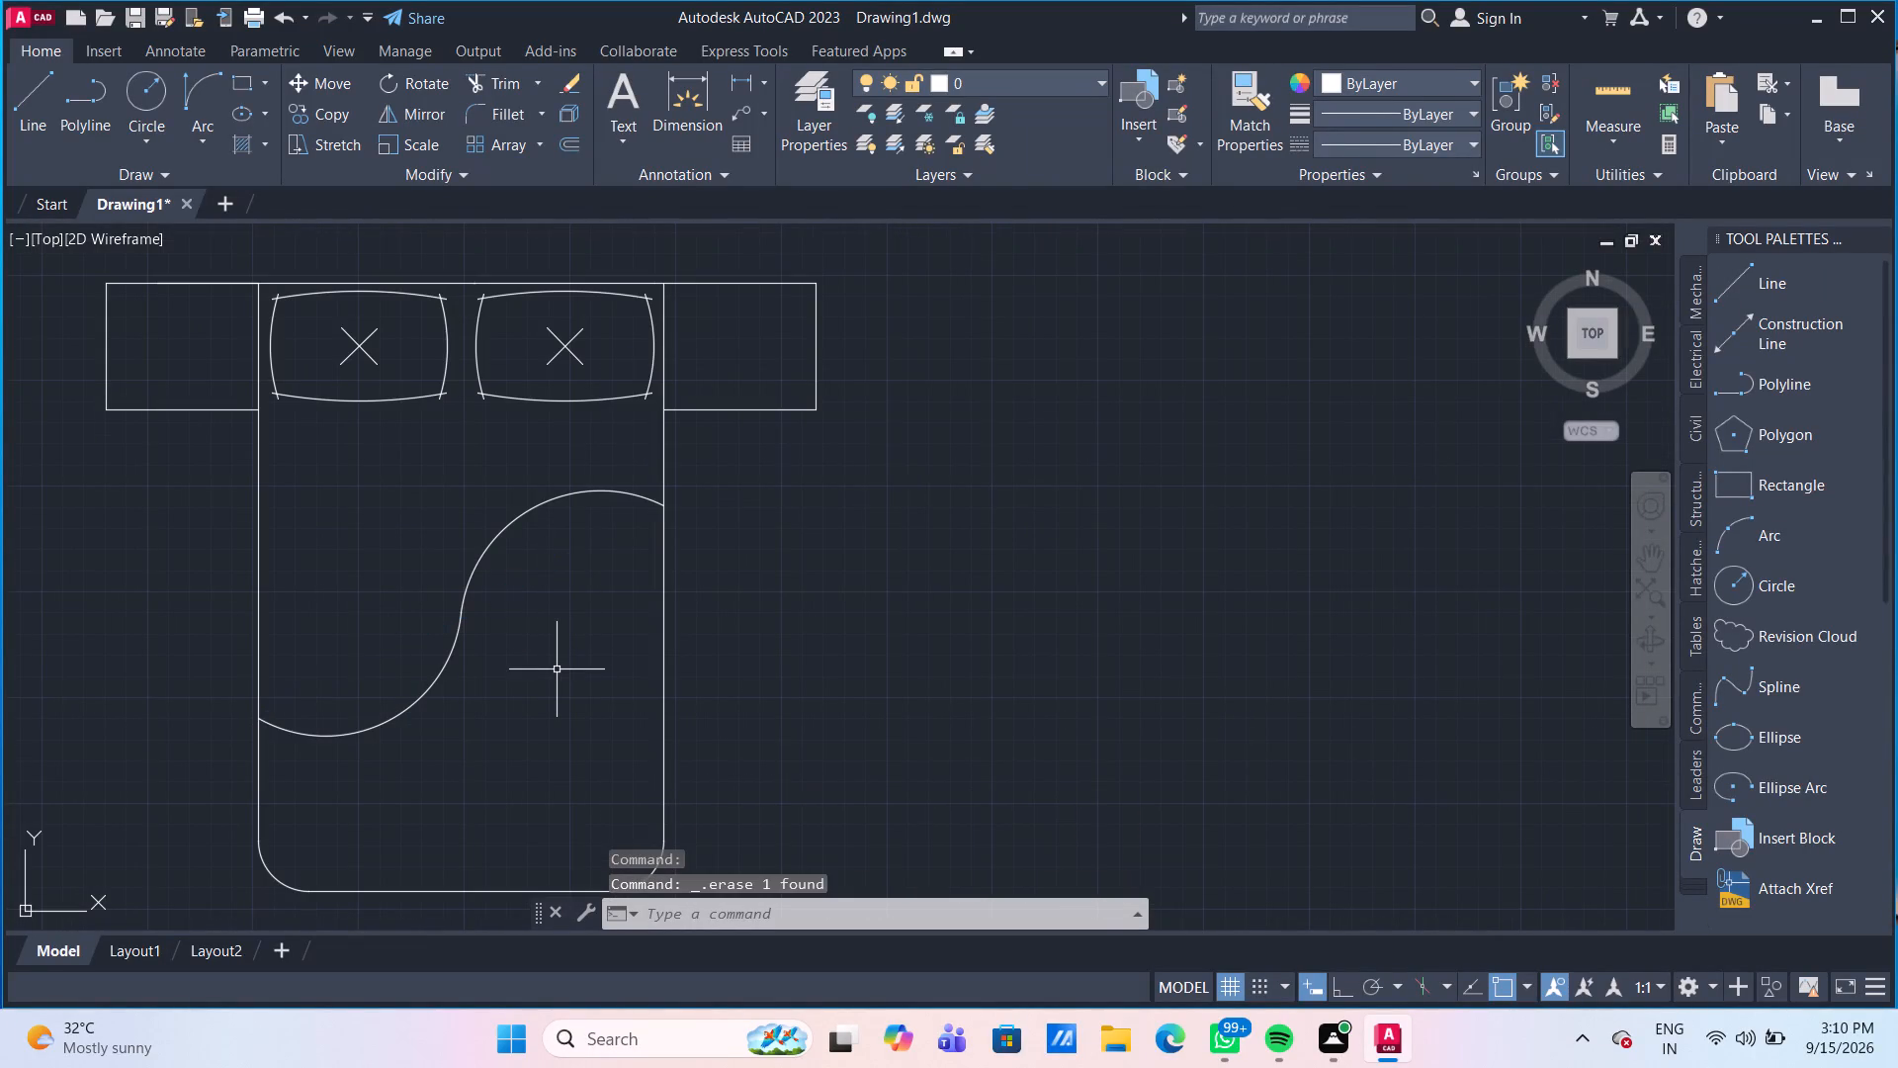
Move both blanket arcs about half a foot straight up toward the pillows, keeping their right end on the bed's right edge.
scroll(557, 669, down, 3)
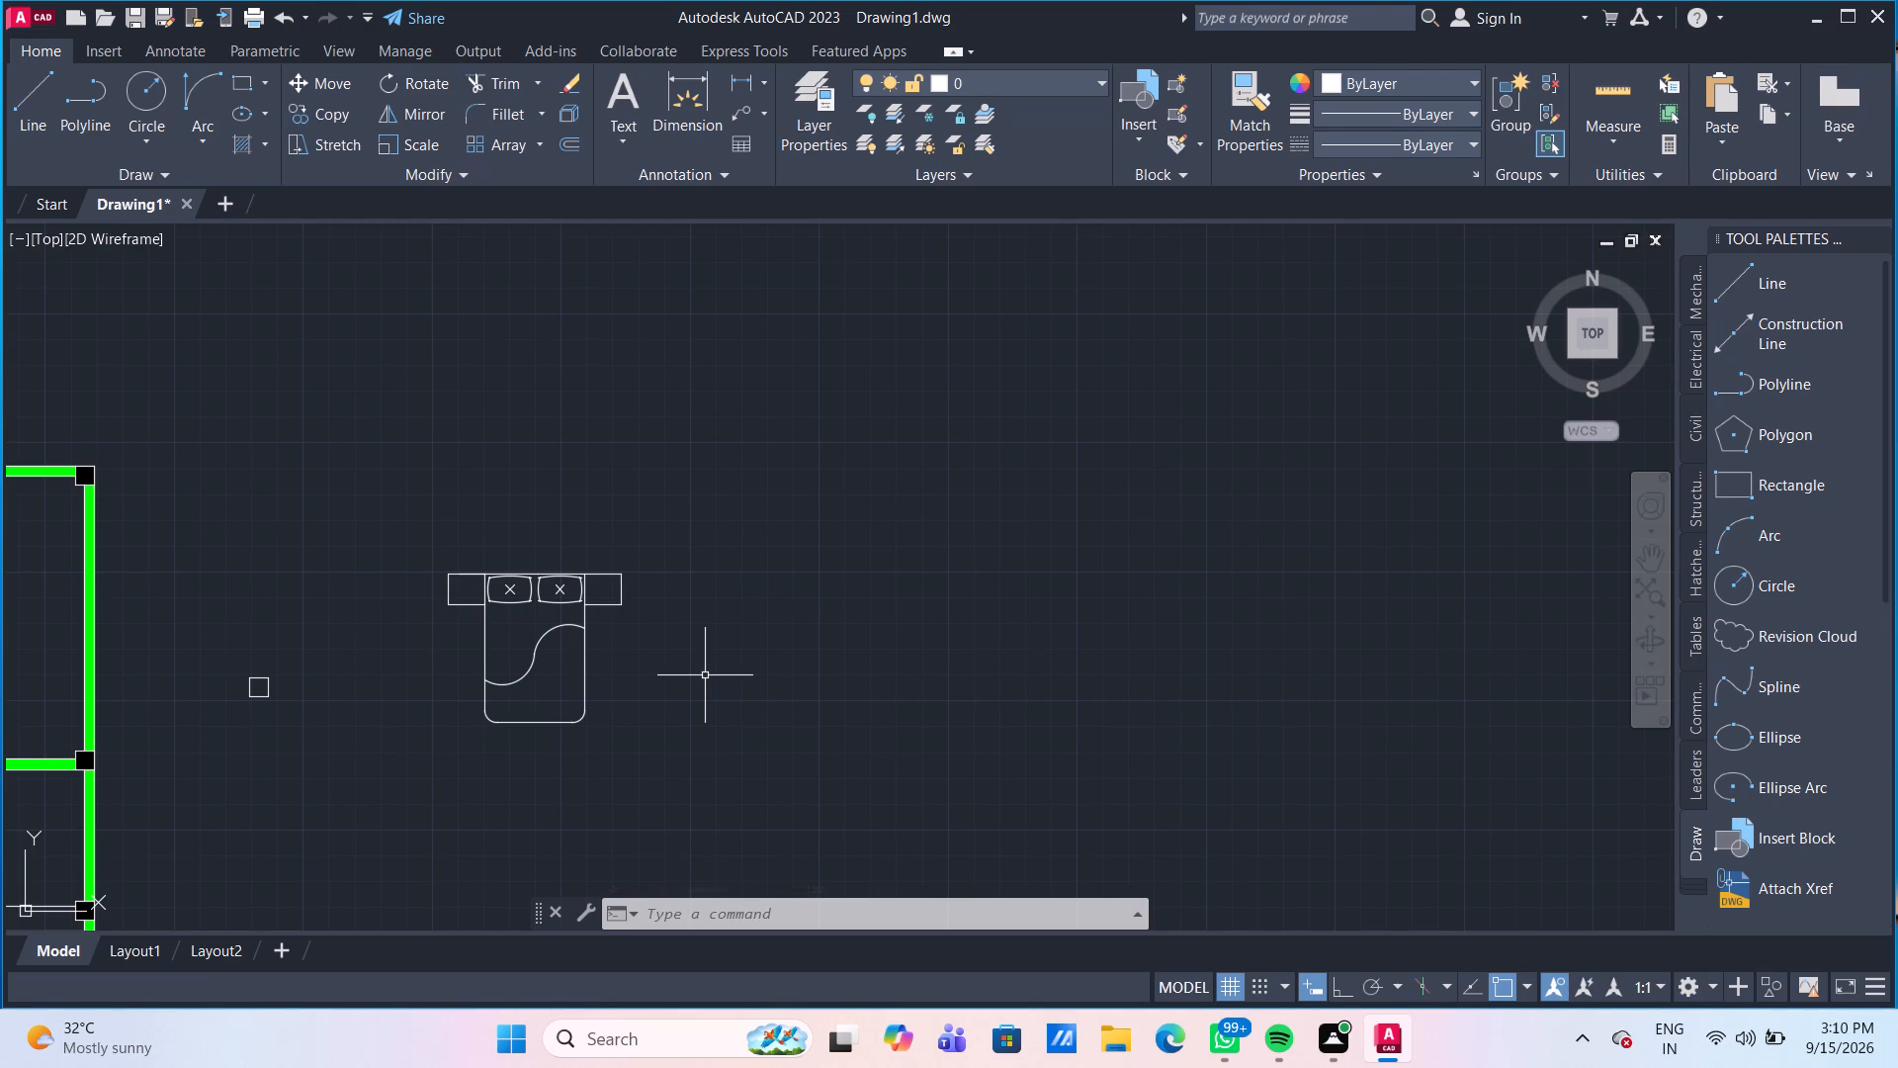
scroll(563, 625, up, 2)
click(510, 735)
click(455, 657)
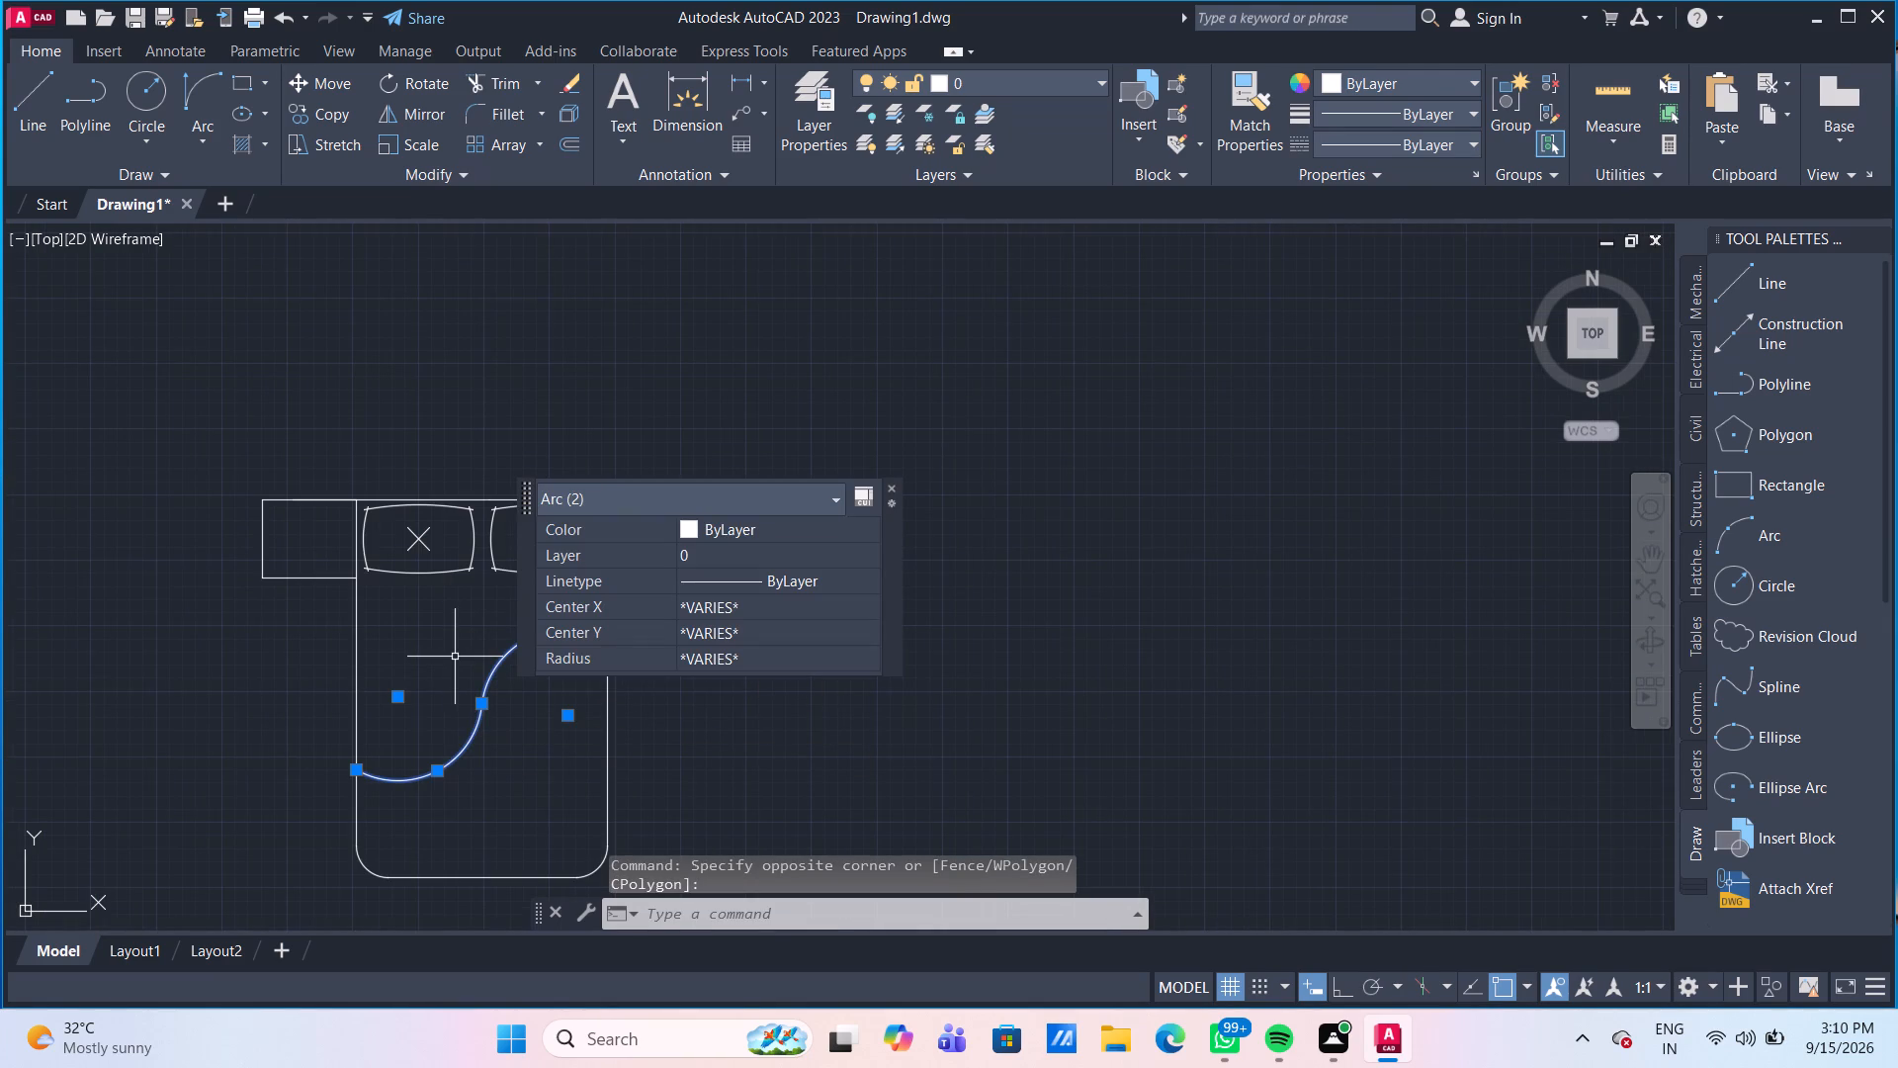
key(m)
key(Return)
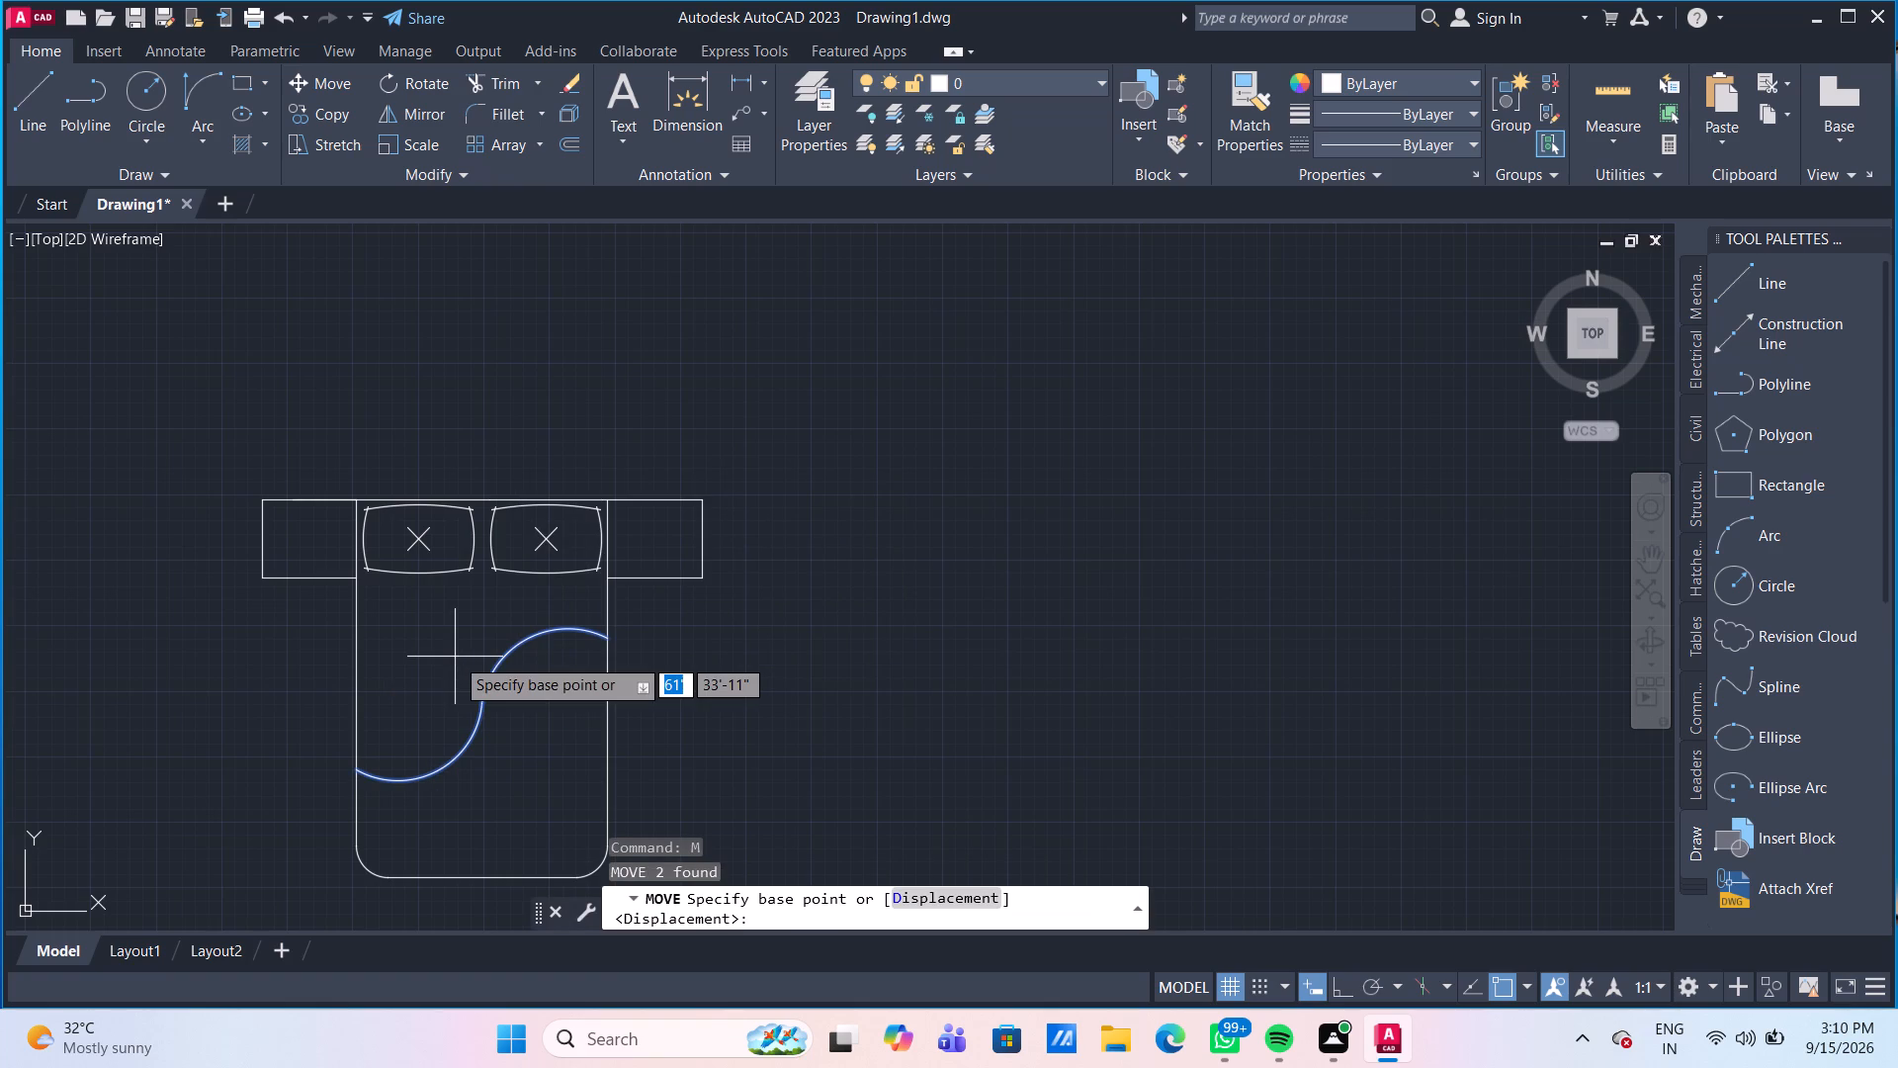
scroll(573, 690, up, 2)
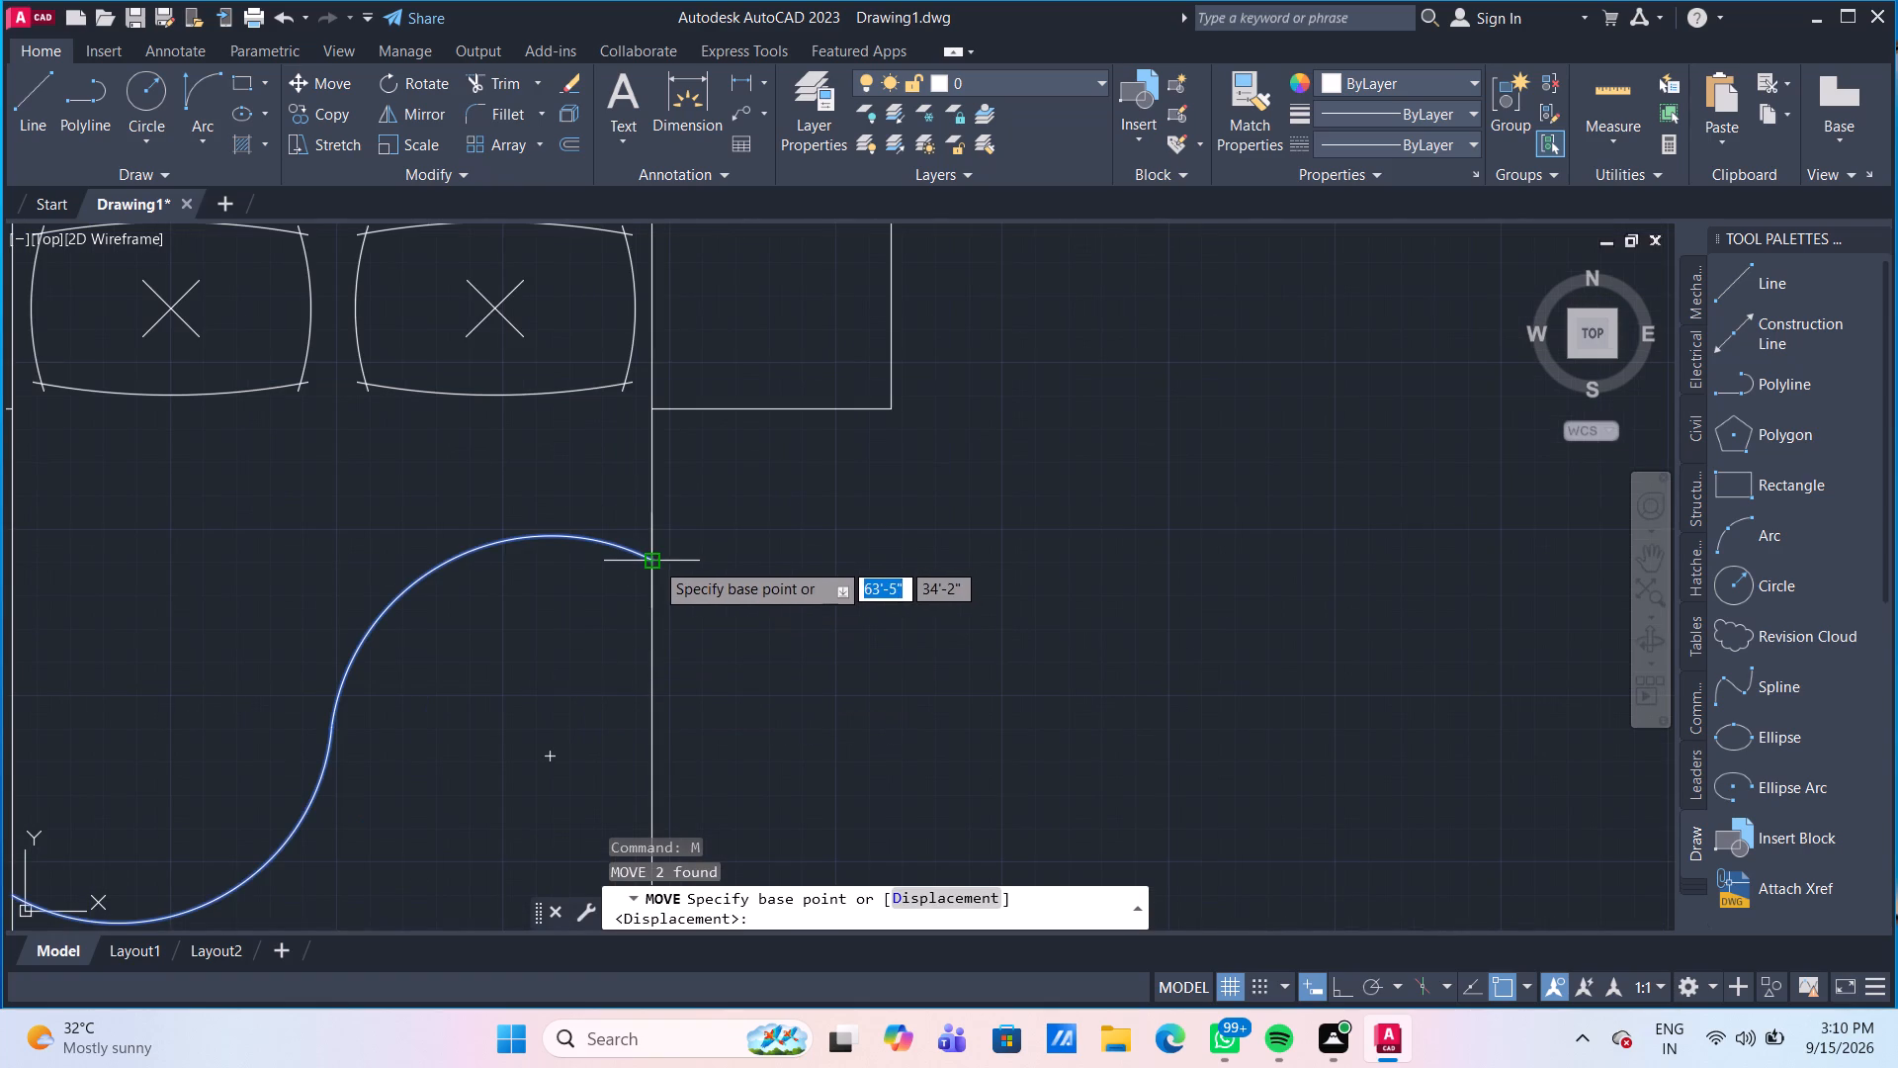
click(654, 561)
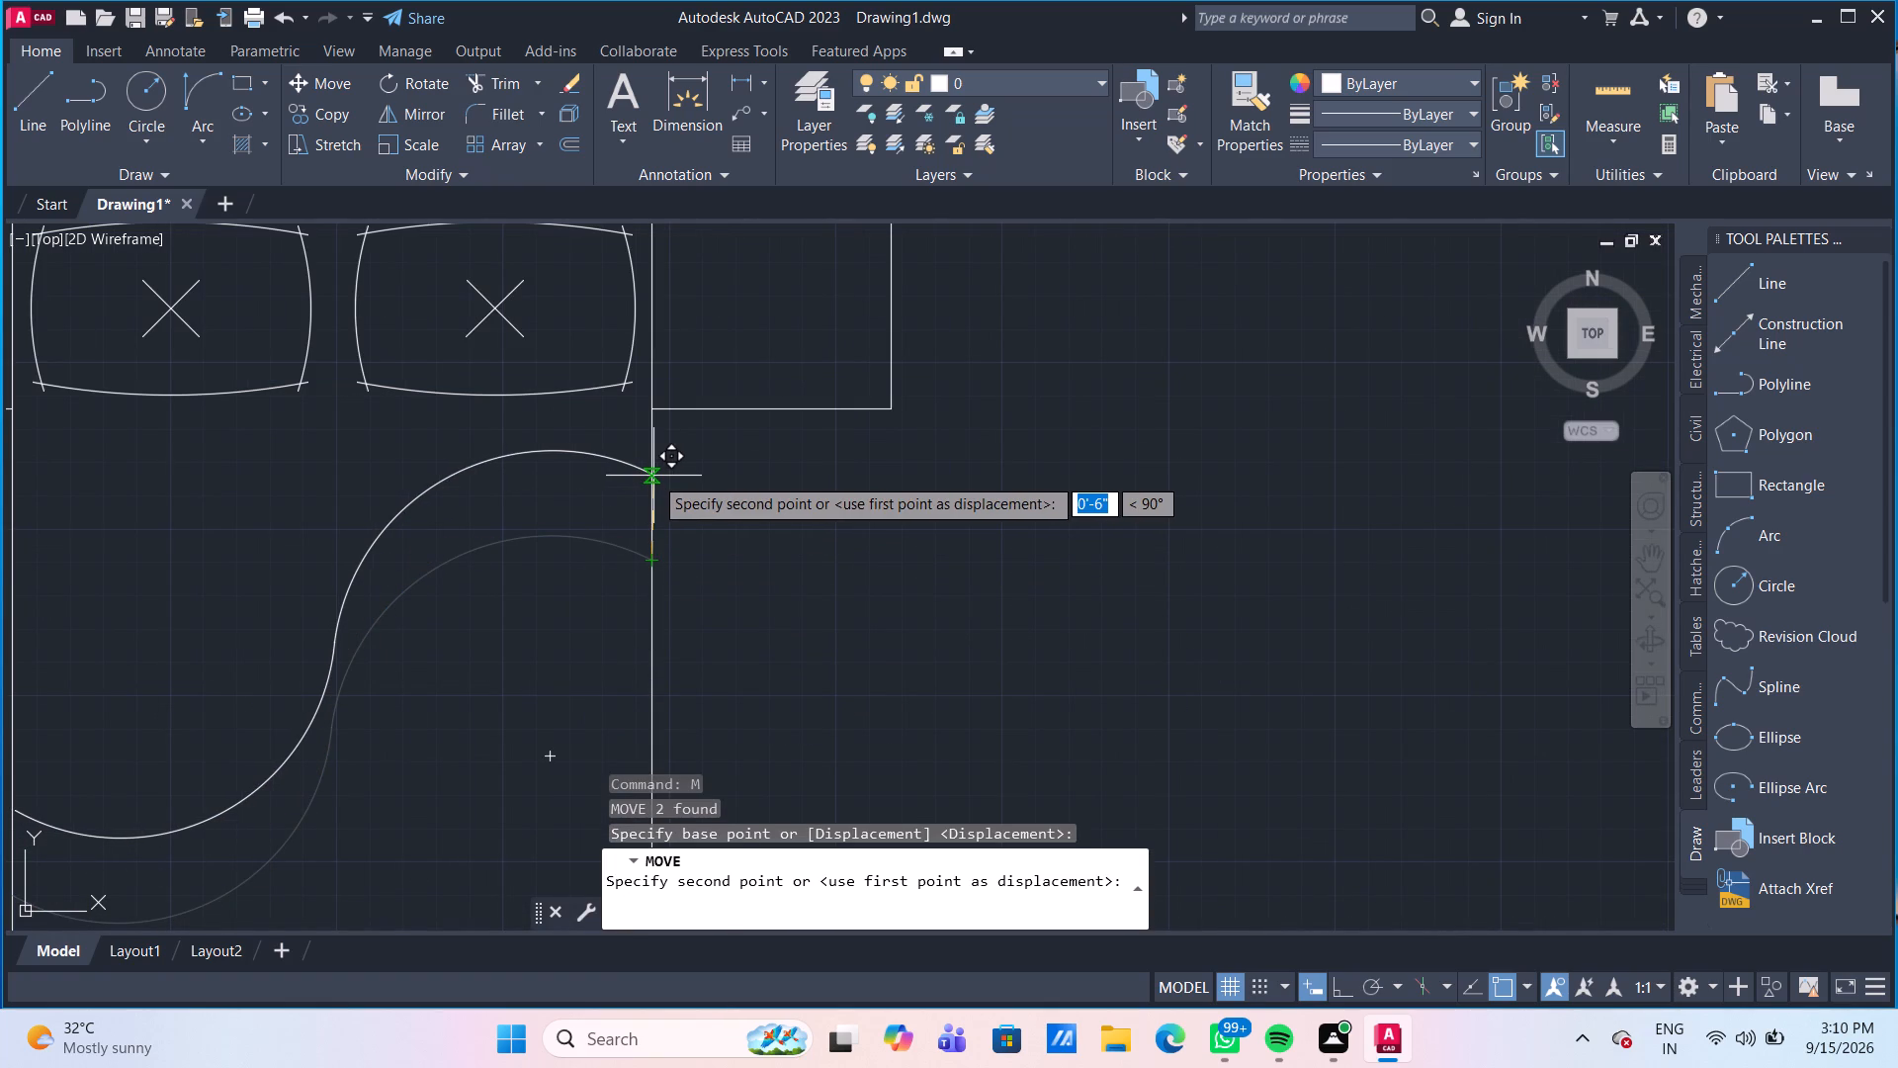
click(653, 458)
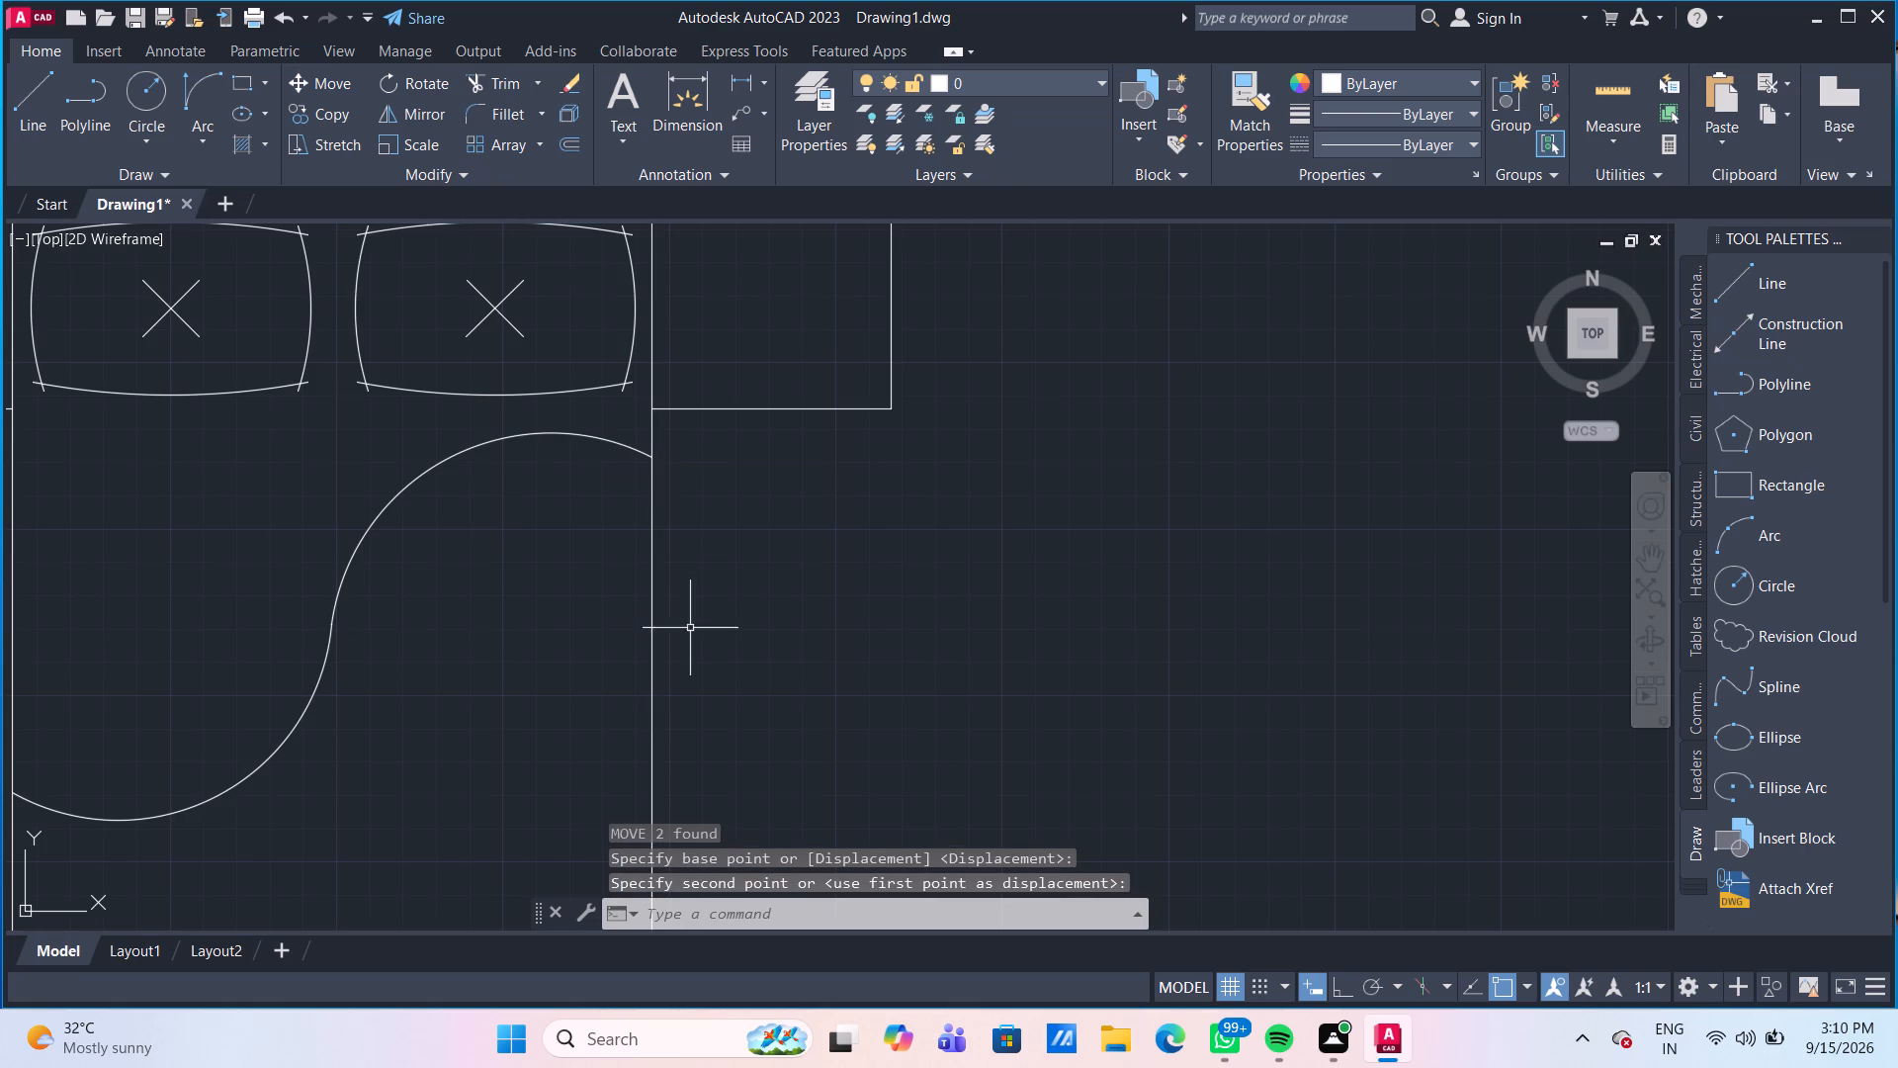
Draw a lamp circle with a radius of about 4 inches near the middle of the left side table.
scroll(690, 628, down, 2)
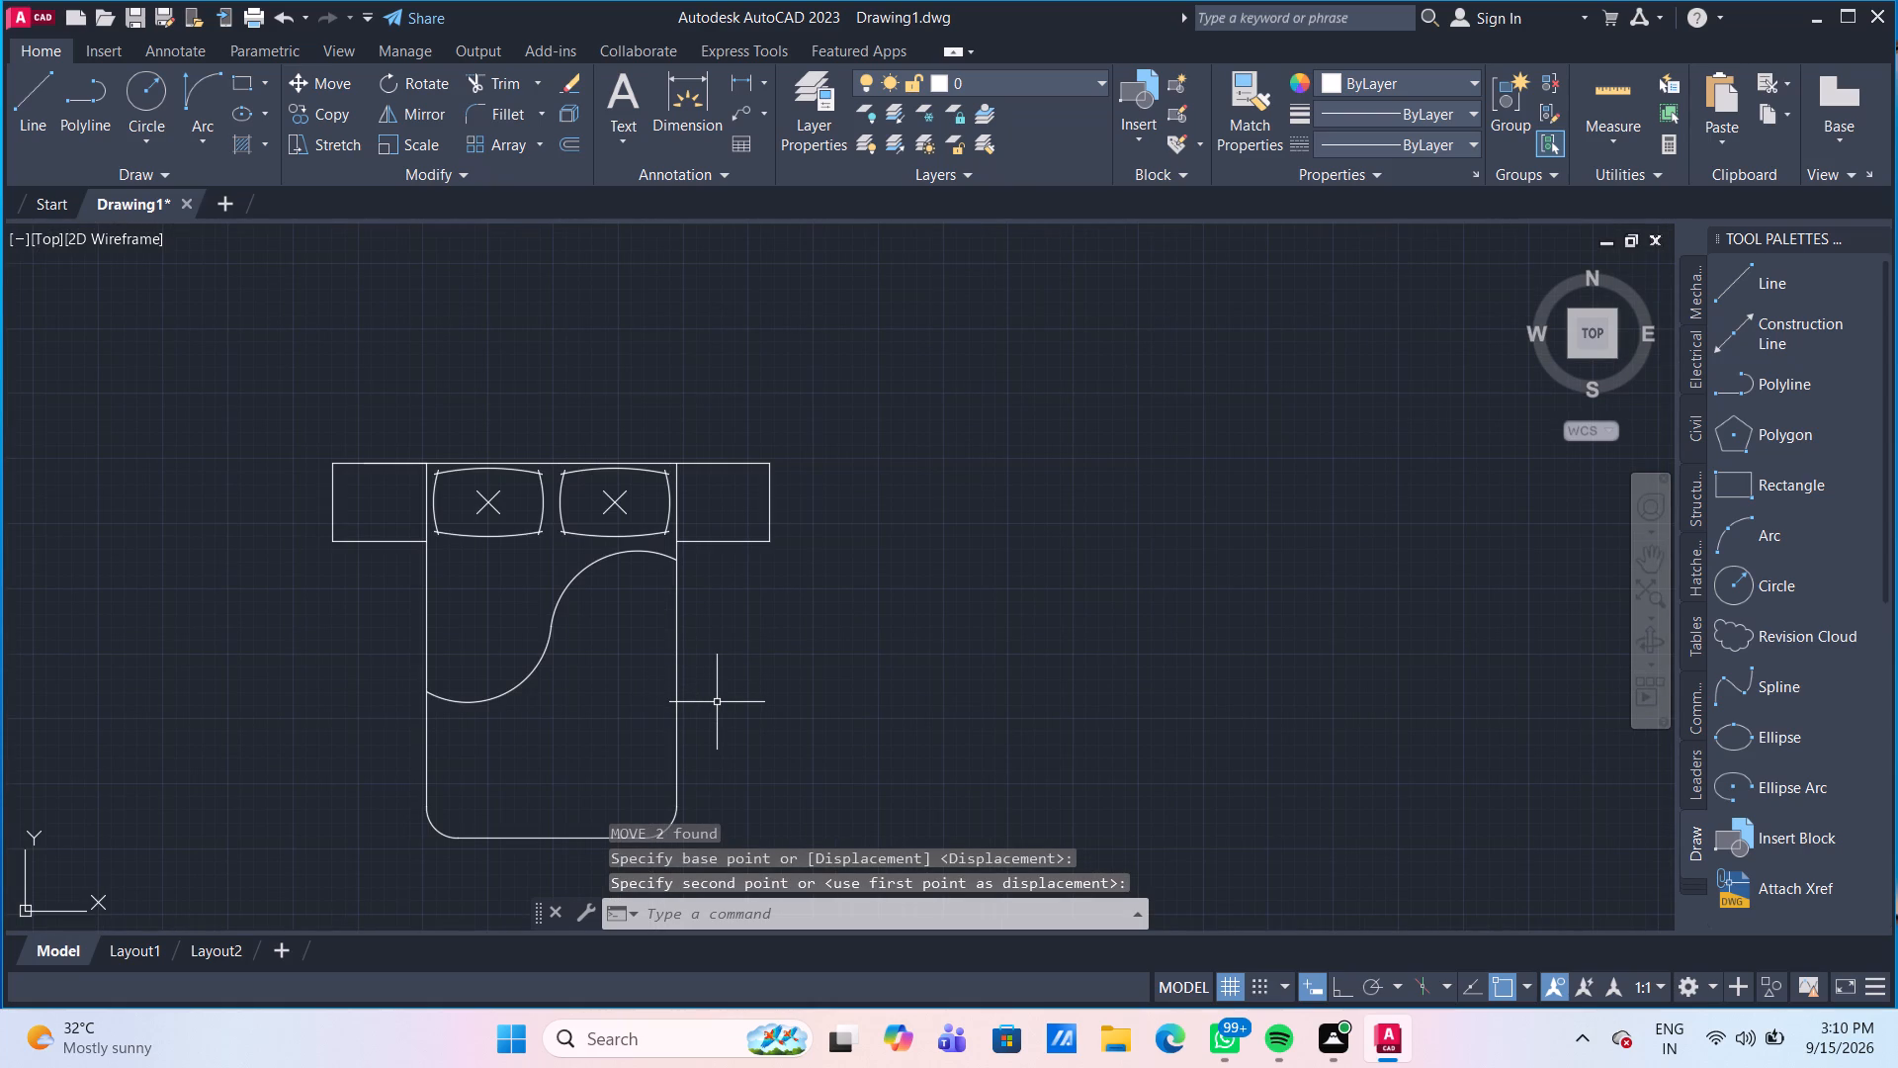
scroll(717, 702, down, 2)
middle_drag(711, 701, 671, 621)
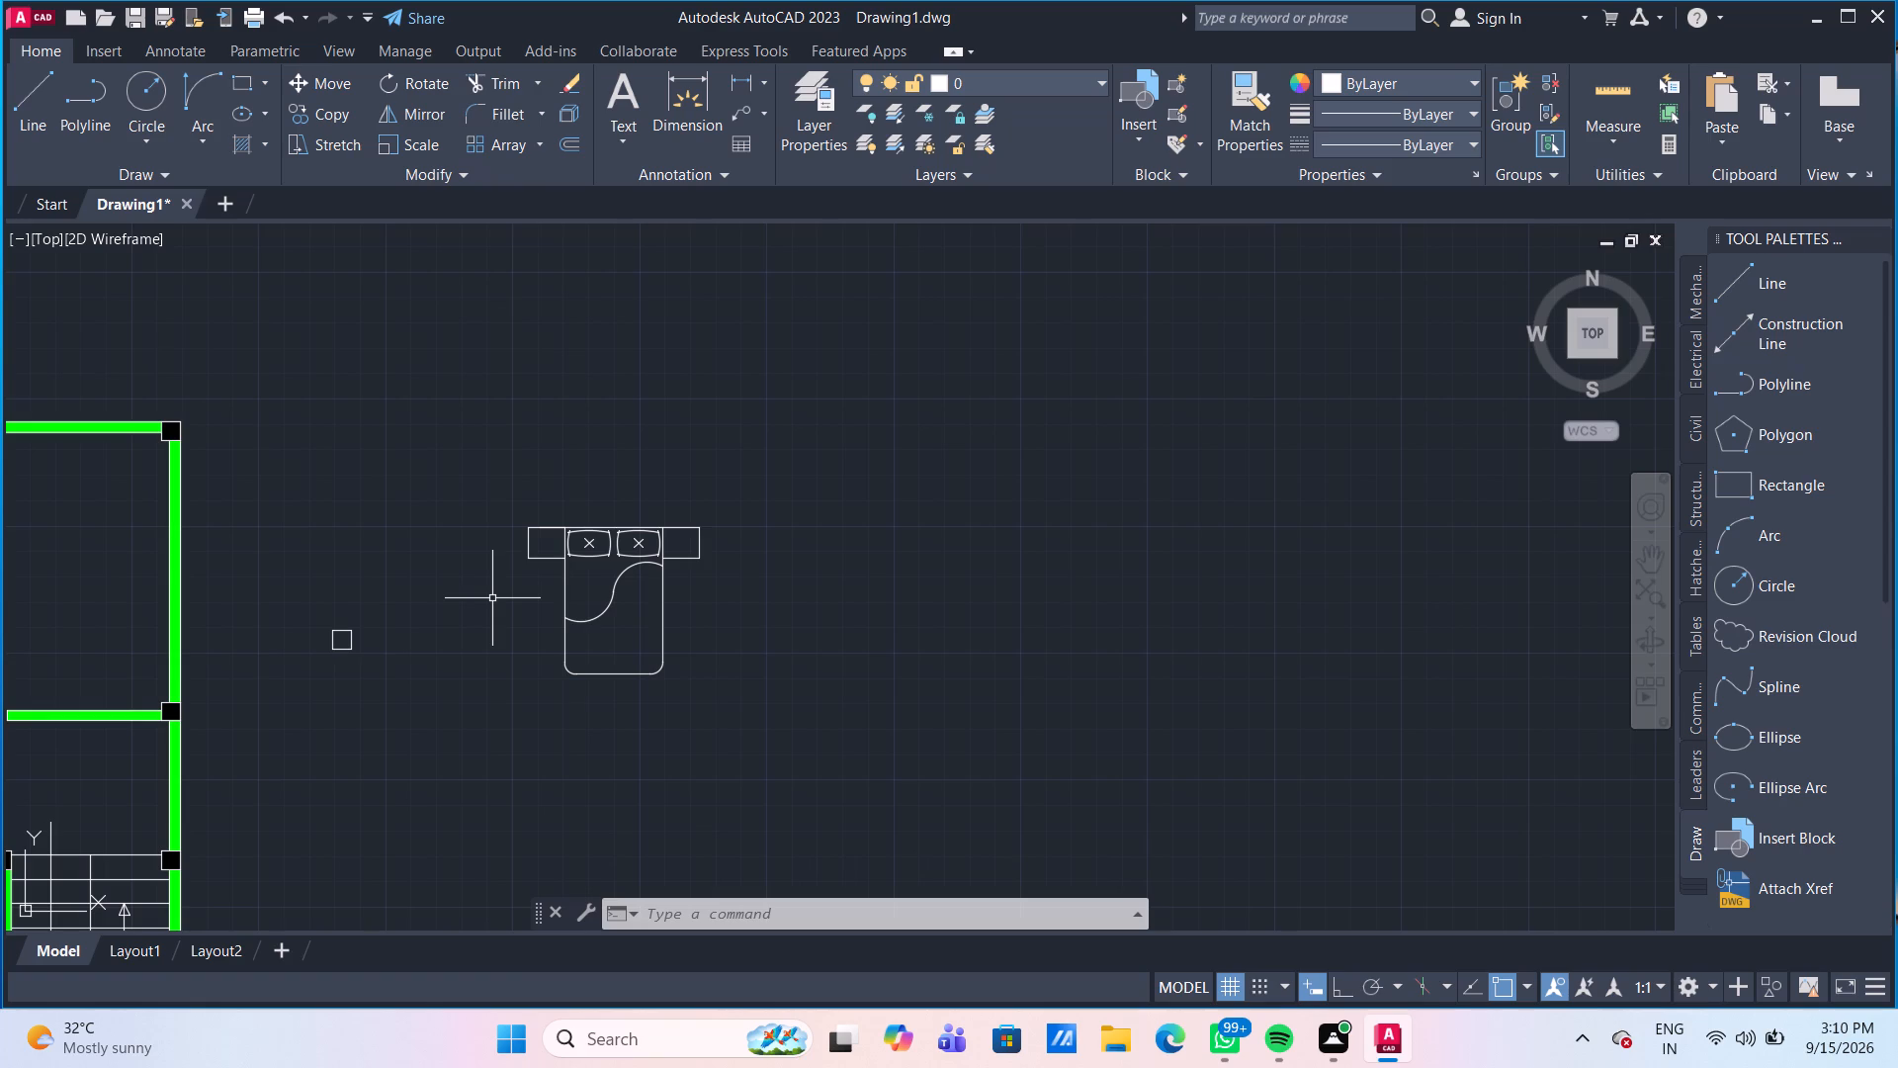
scroll(537, 543, up, 2)
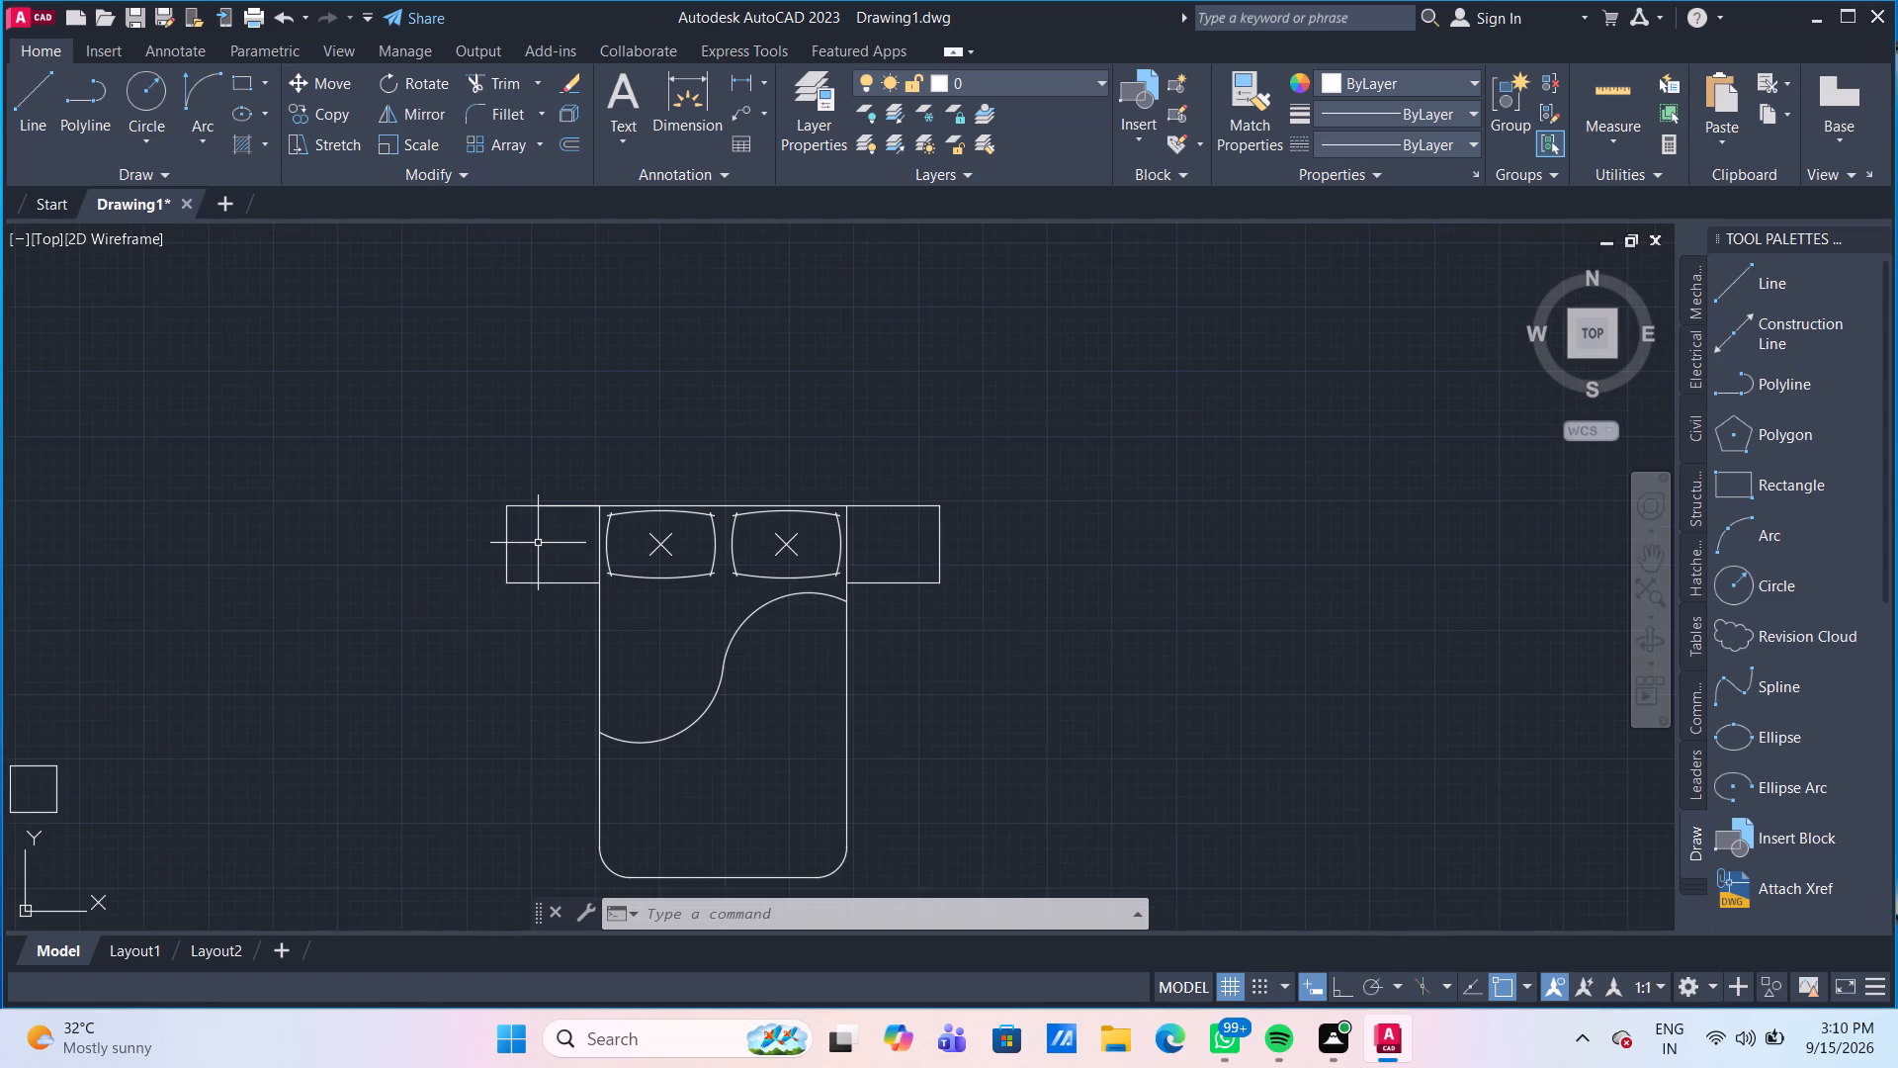
scroll(538, 543, up, 1)
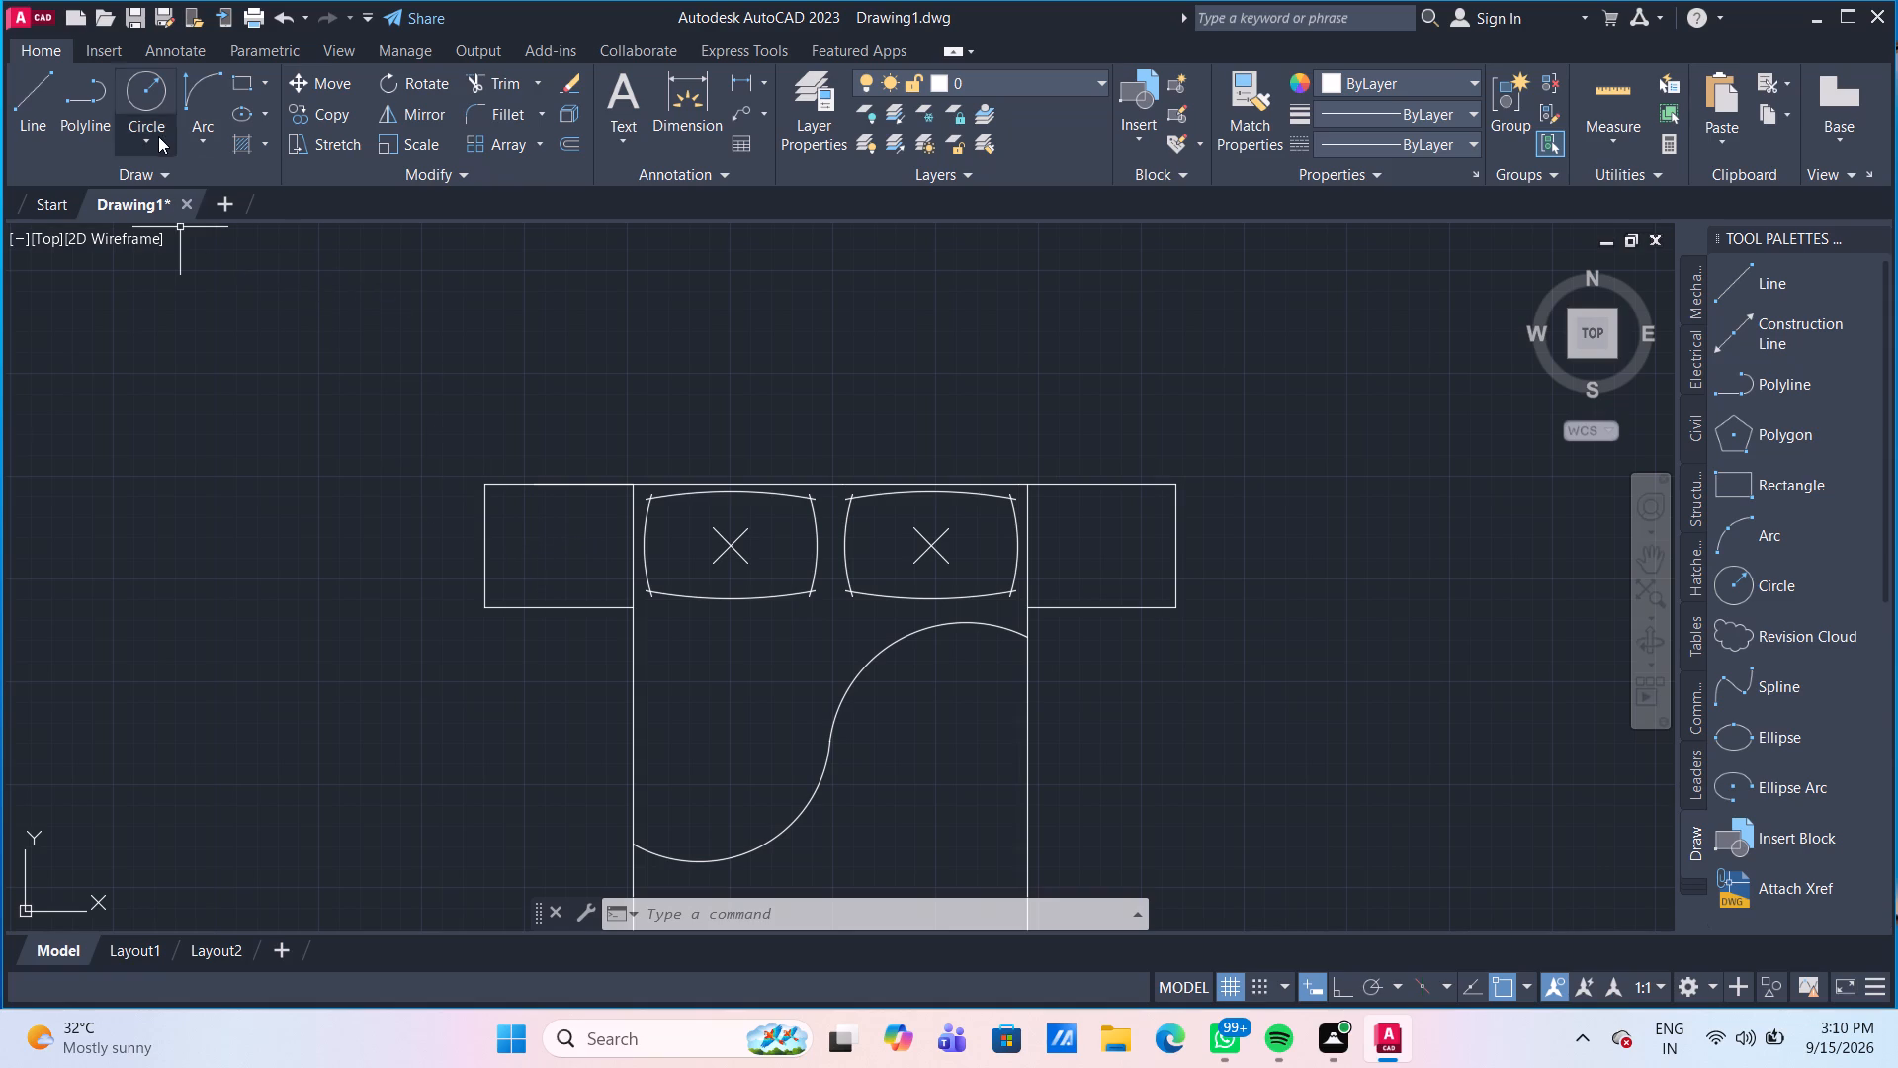
click(145, 86)
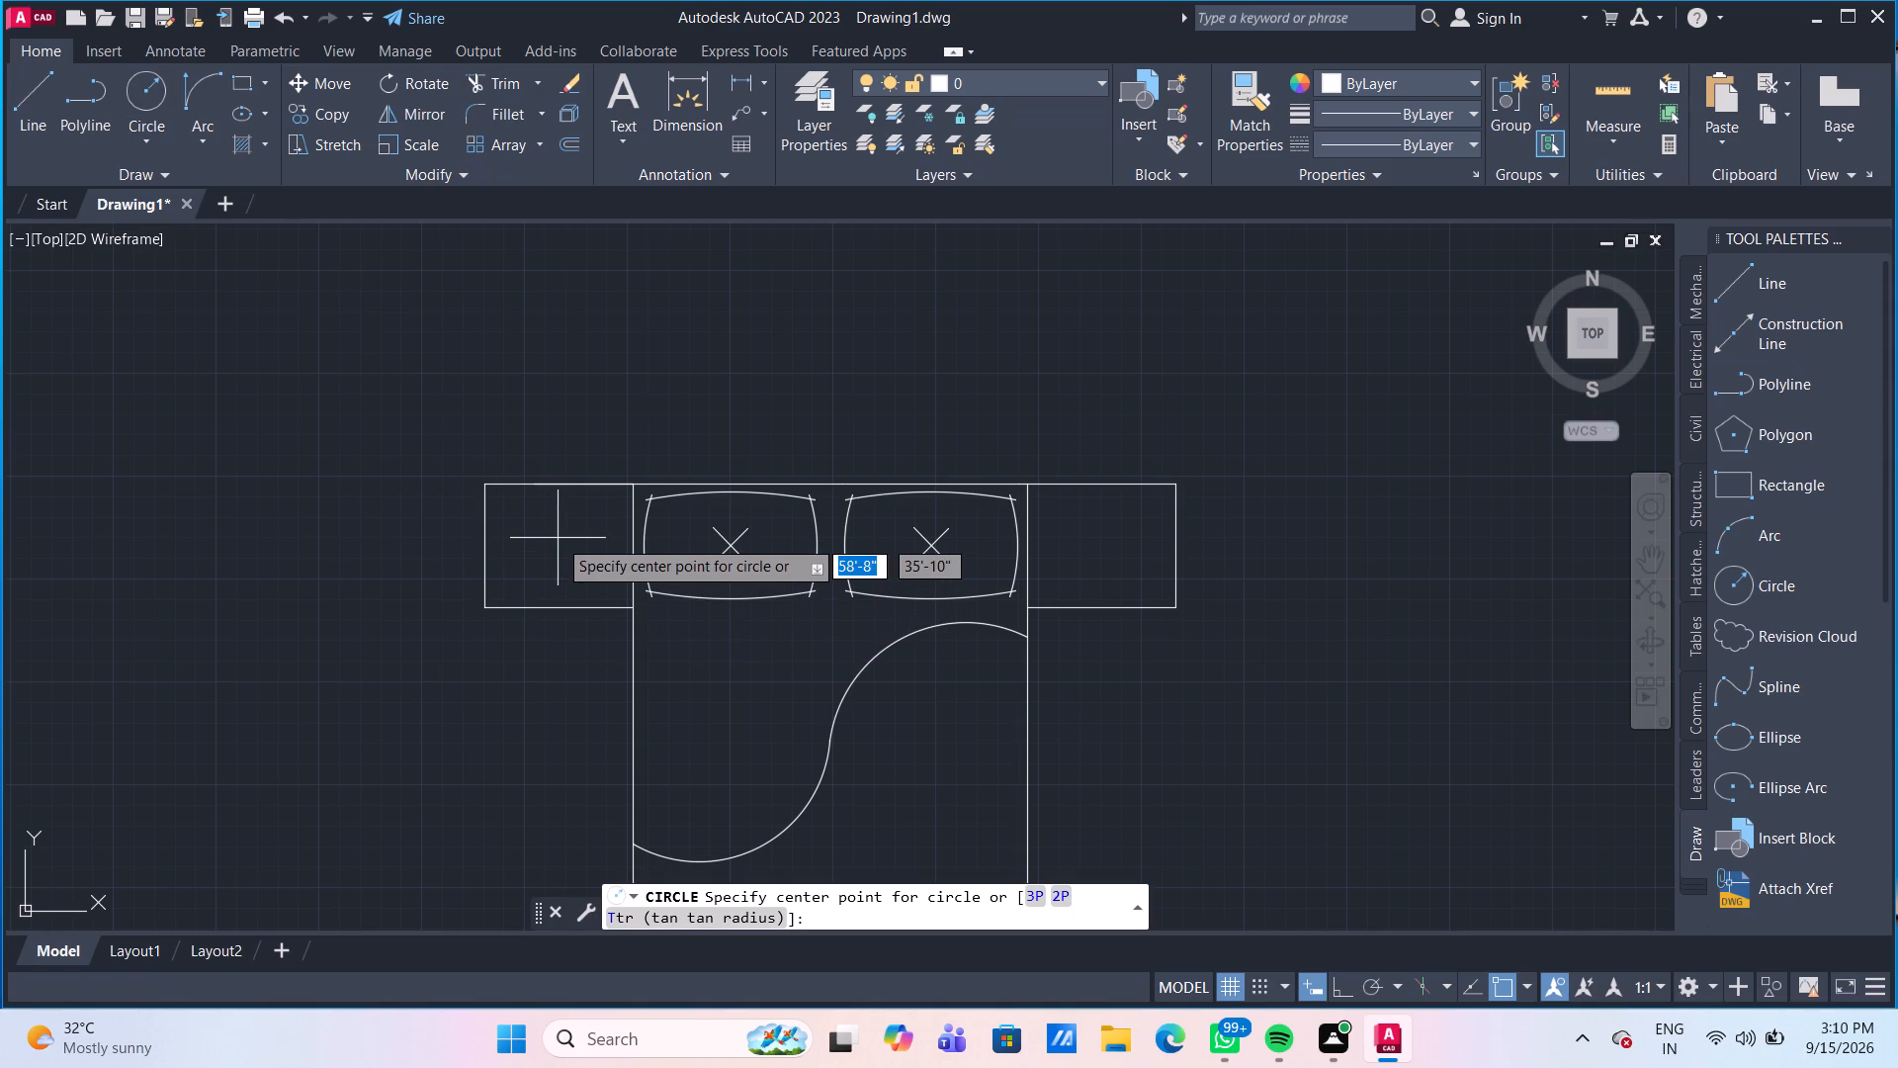
click(561, 542)
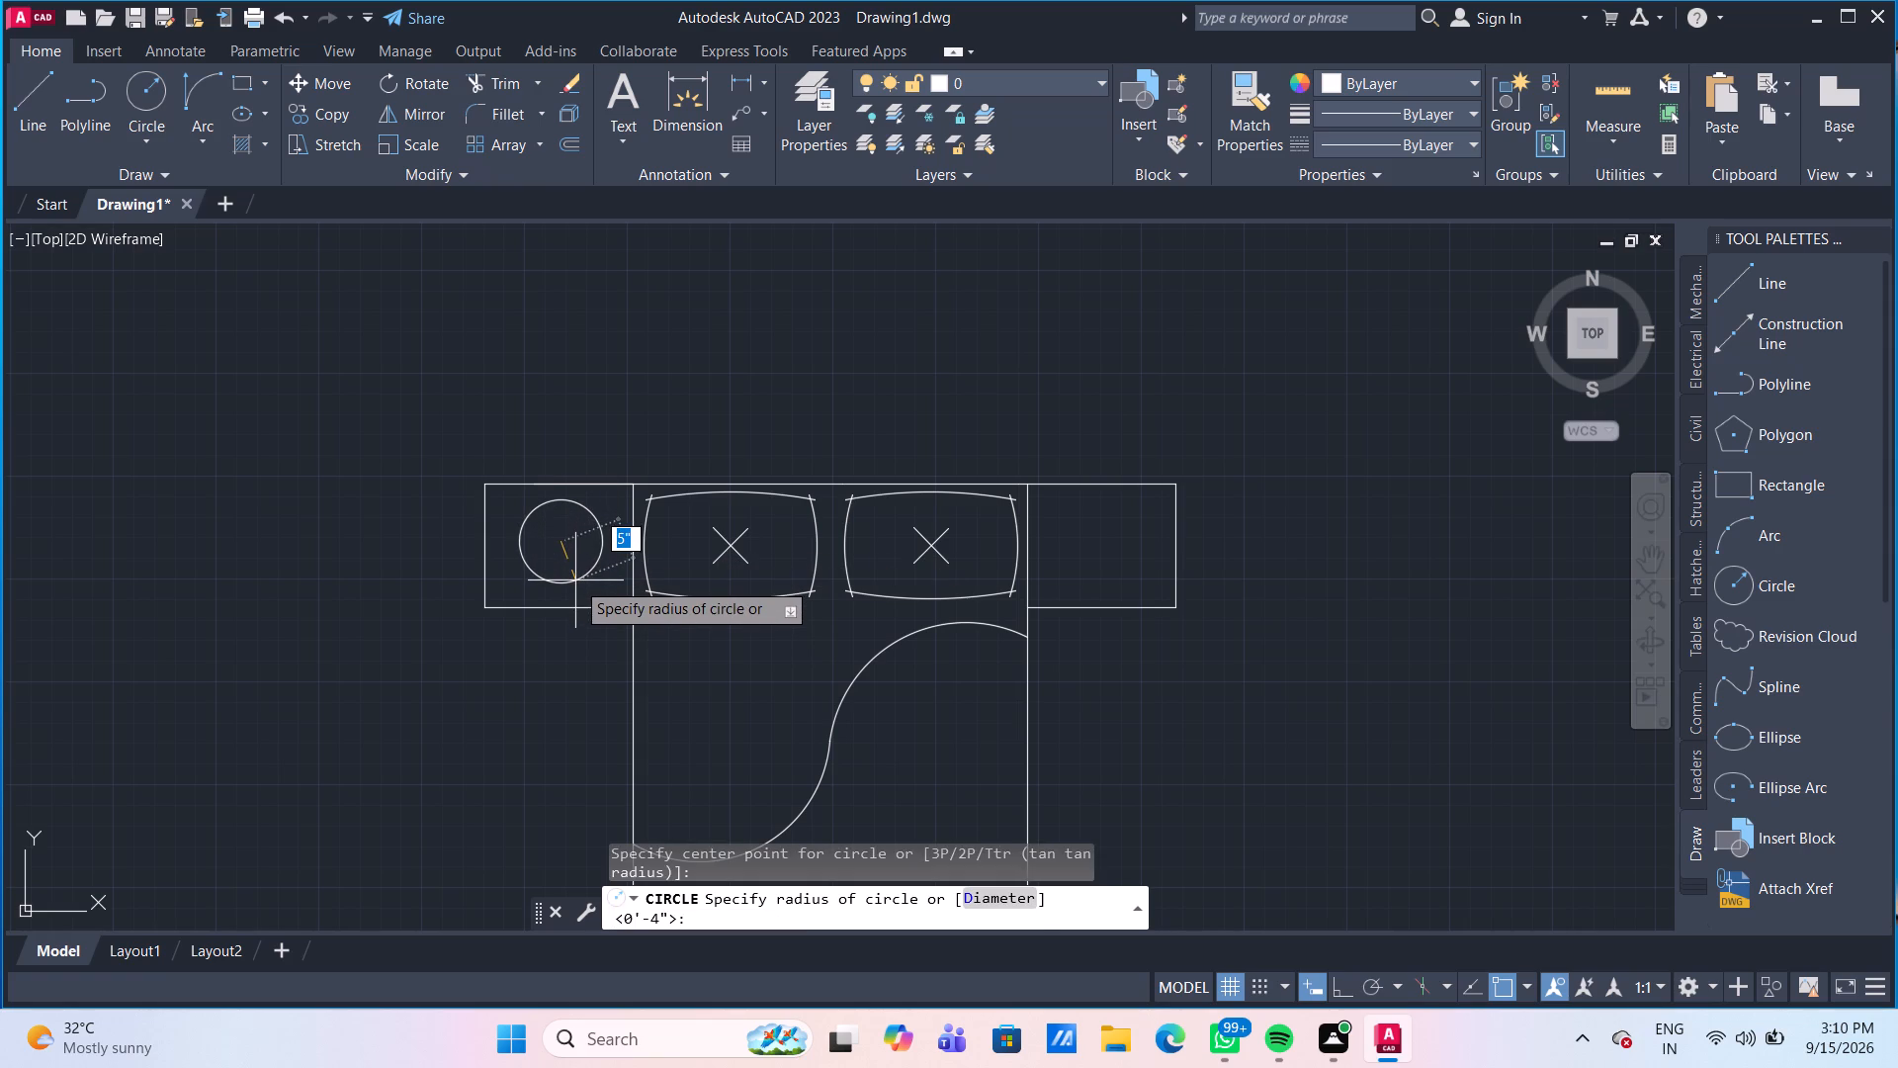
click(575, 575)
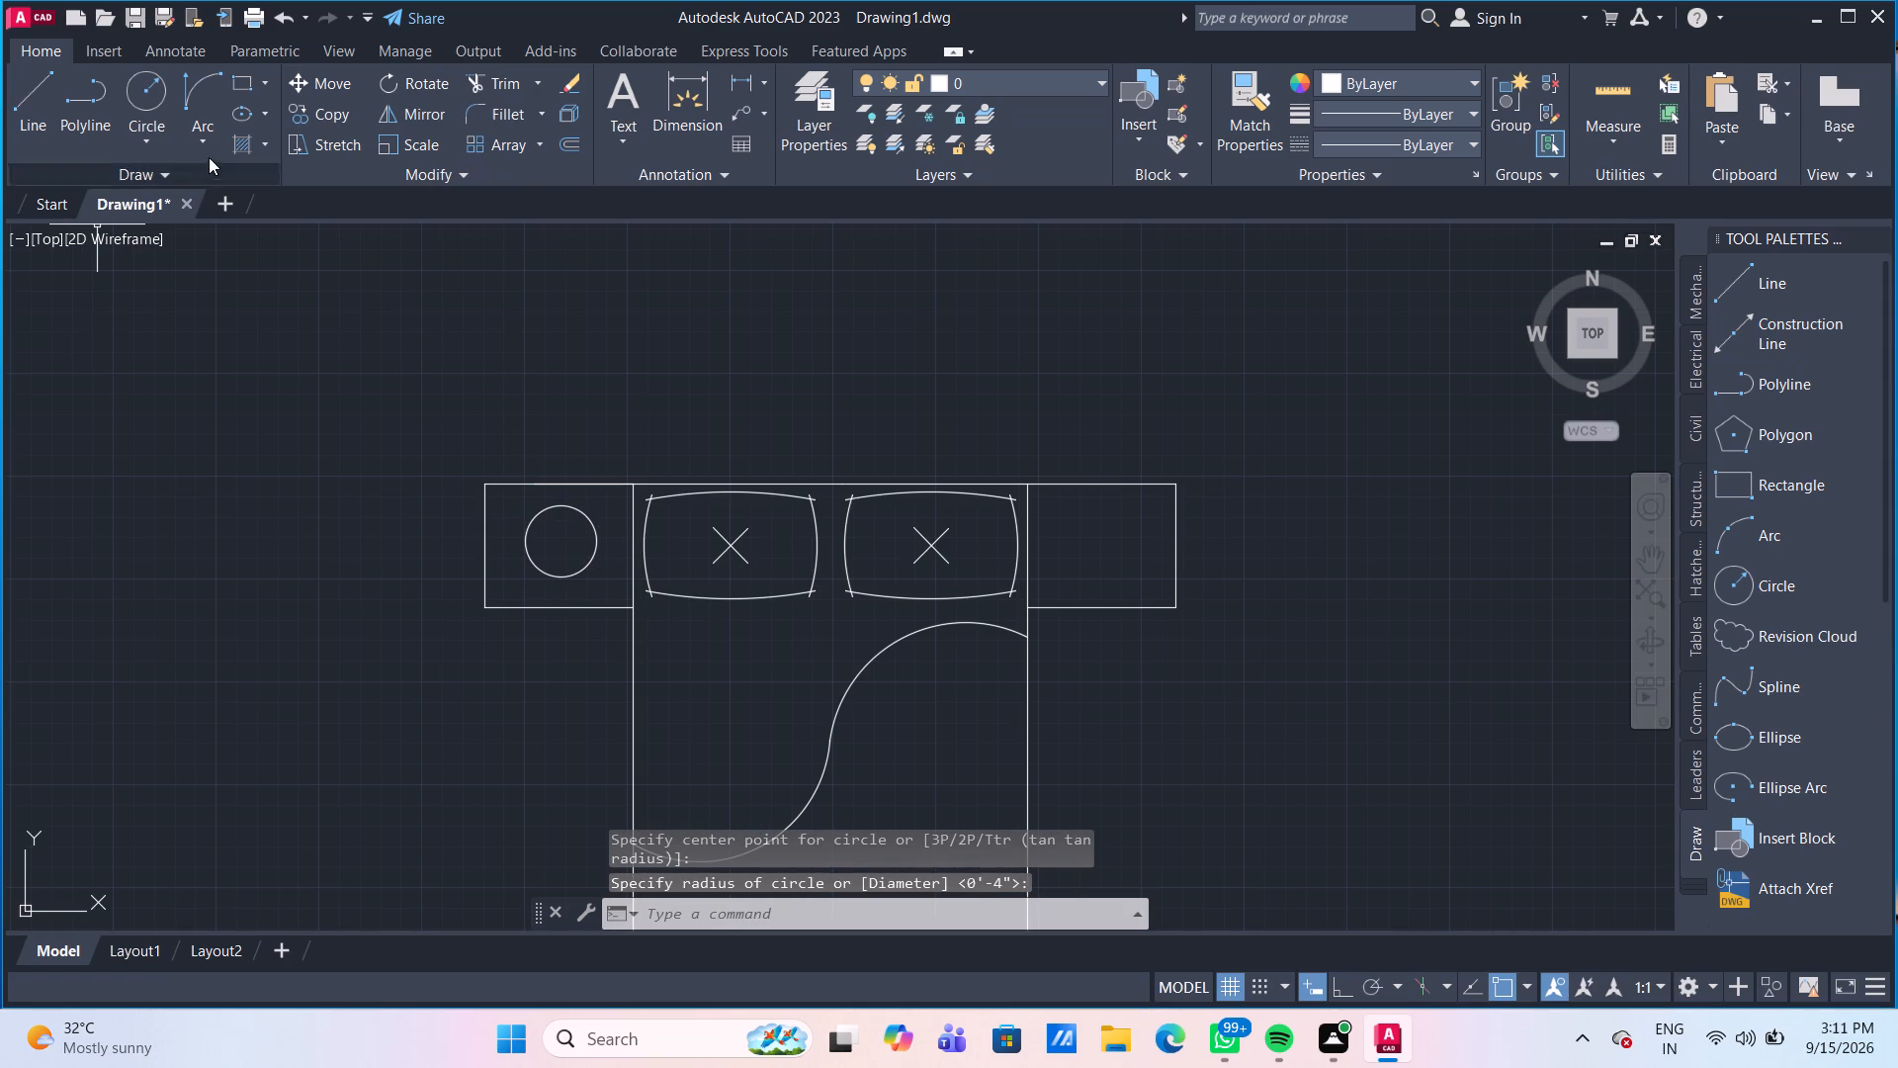
Draw a rectangle about 2 by 4 inches inside the circle, from the circle's centre up to its upper edge.
click(244, 78)
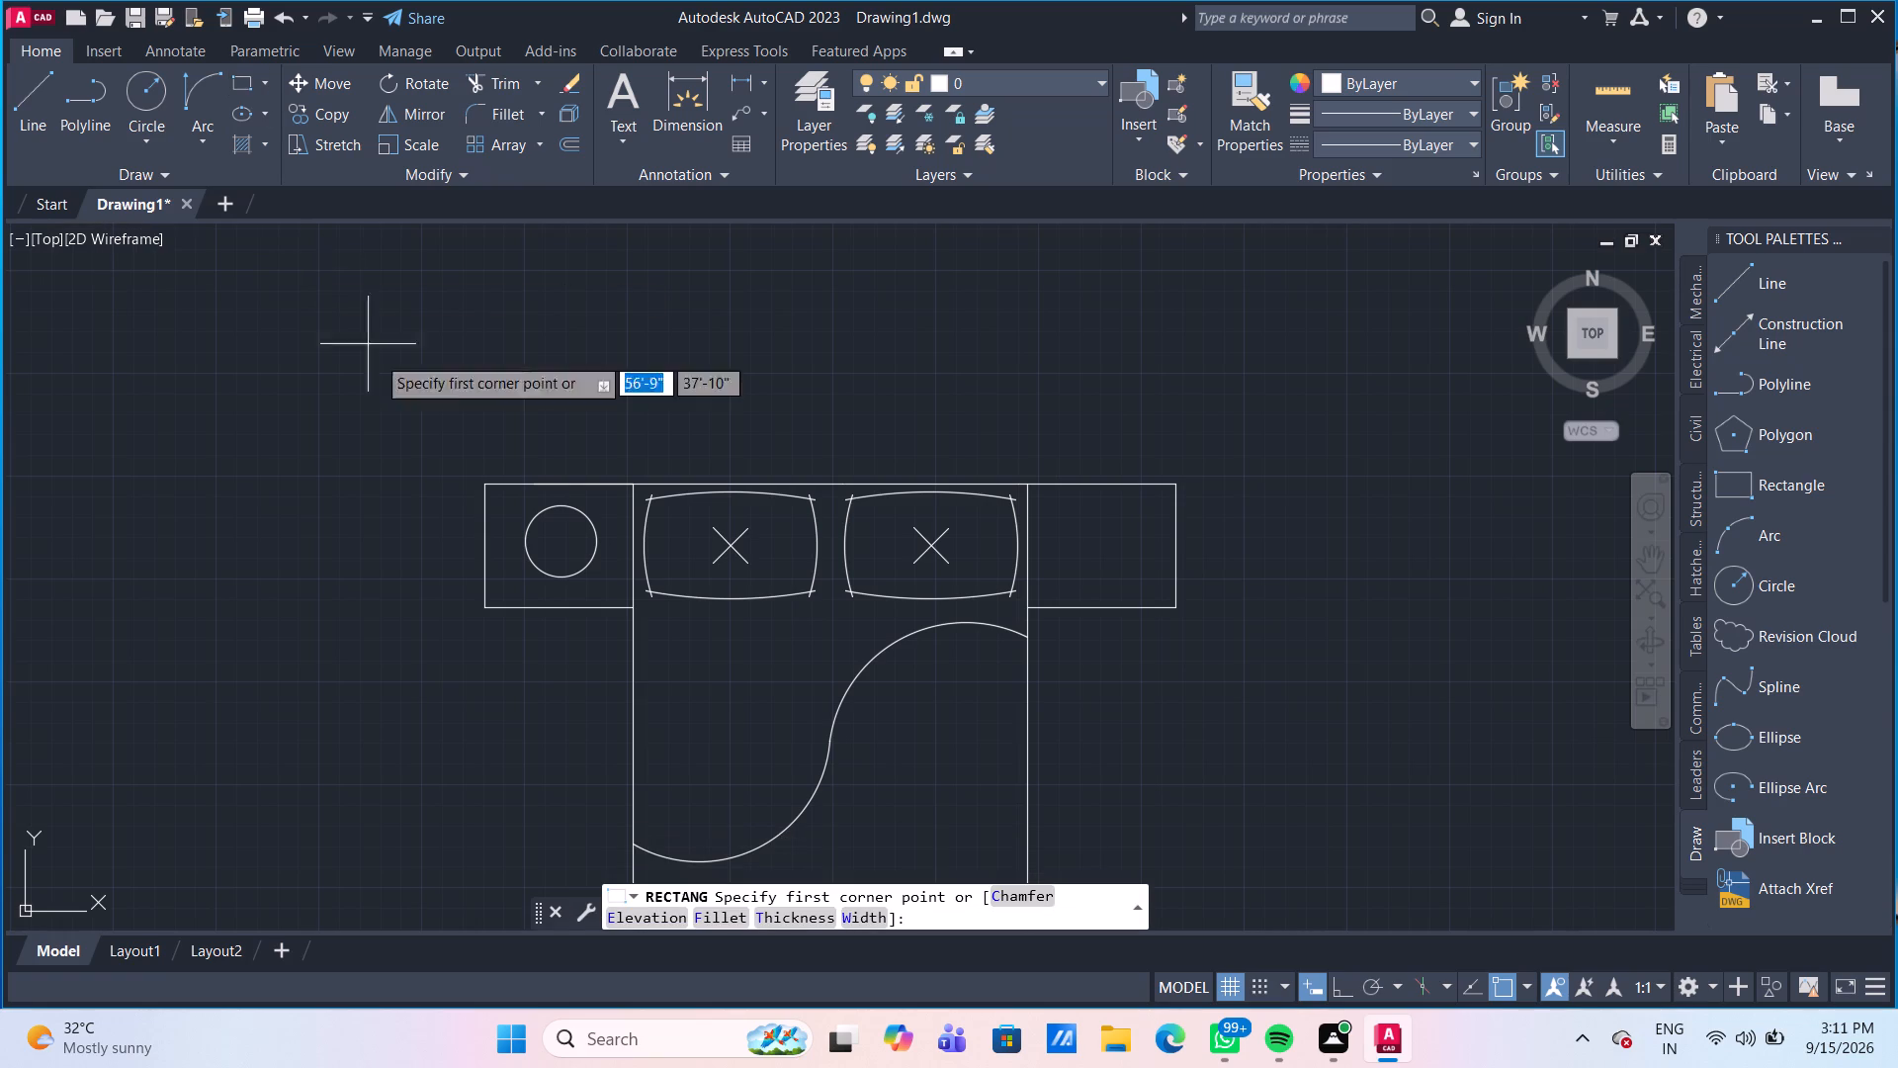
click(556, 548)
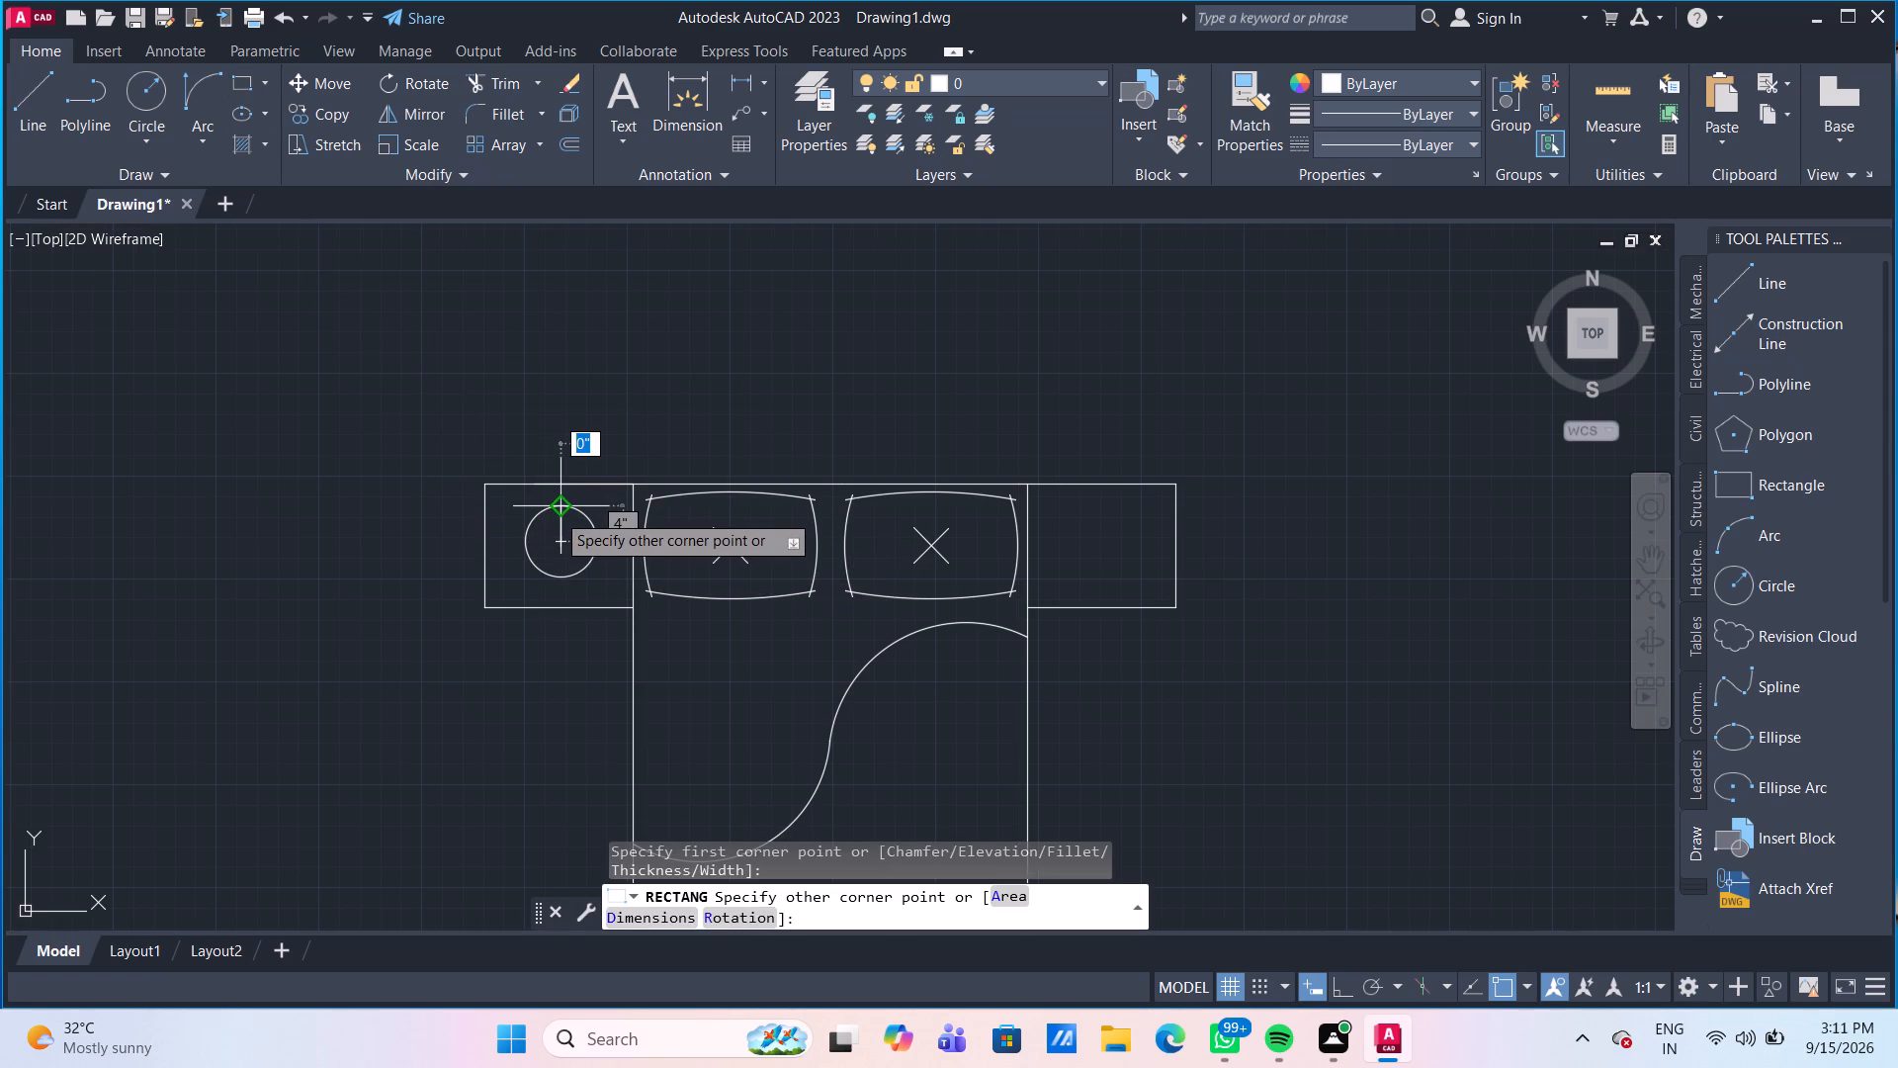
scroll(572, 502, up, 1)
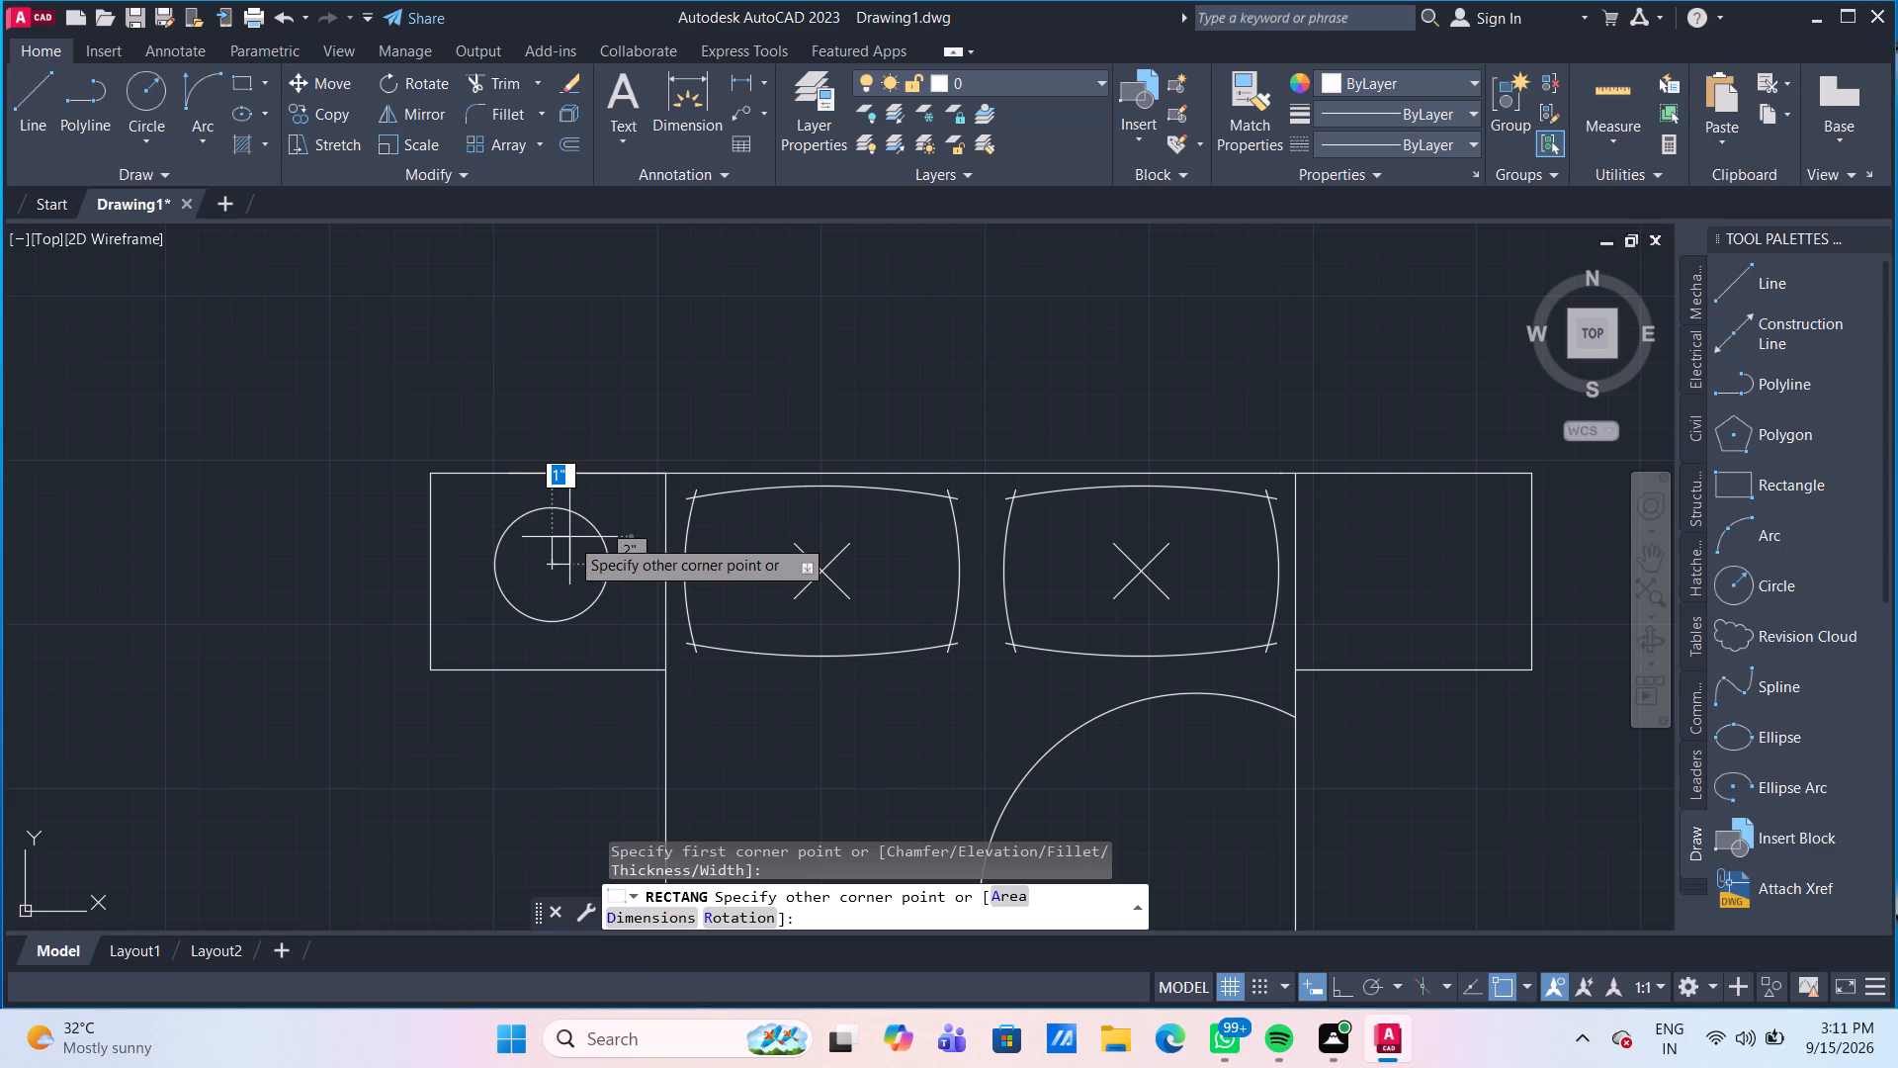
scroll(568, 524, up, 3)
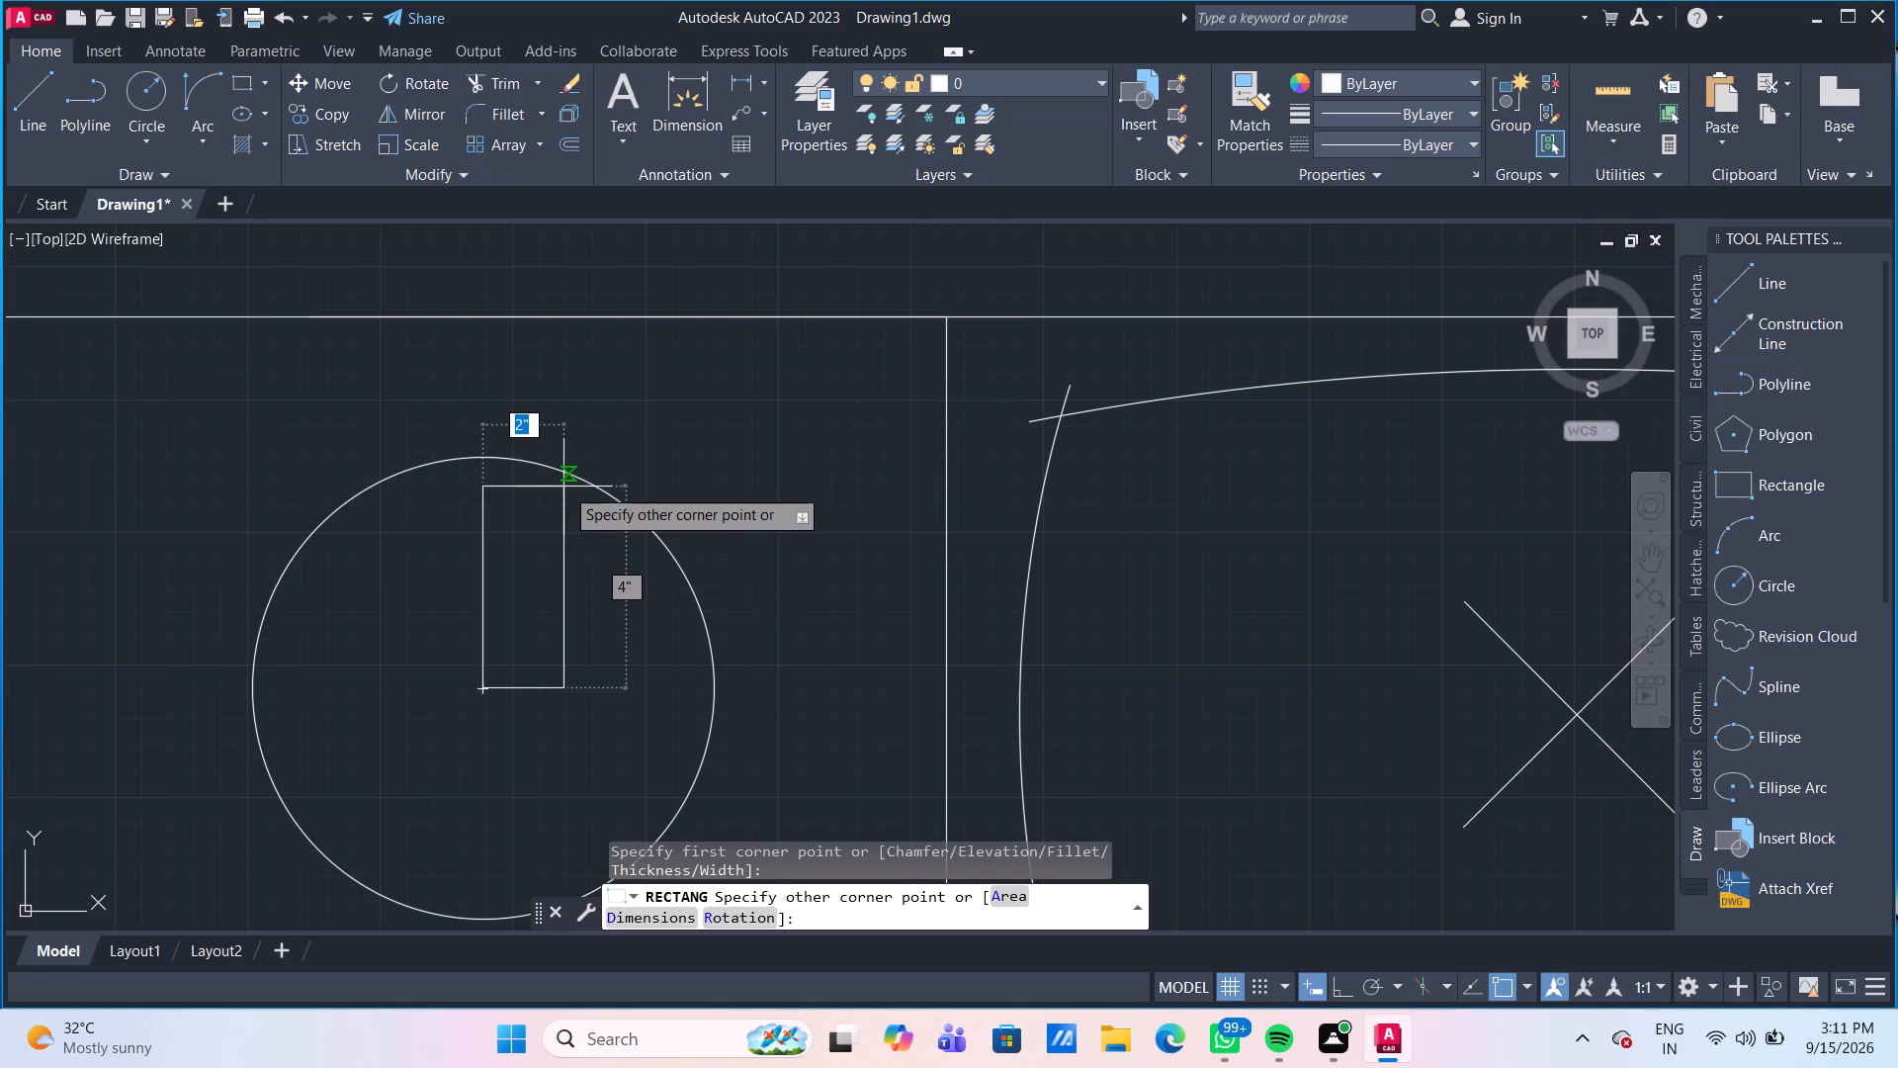
click(564, 487)
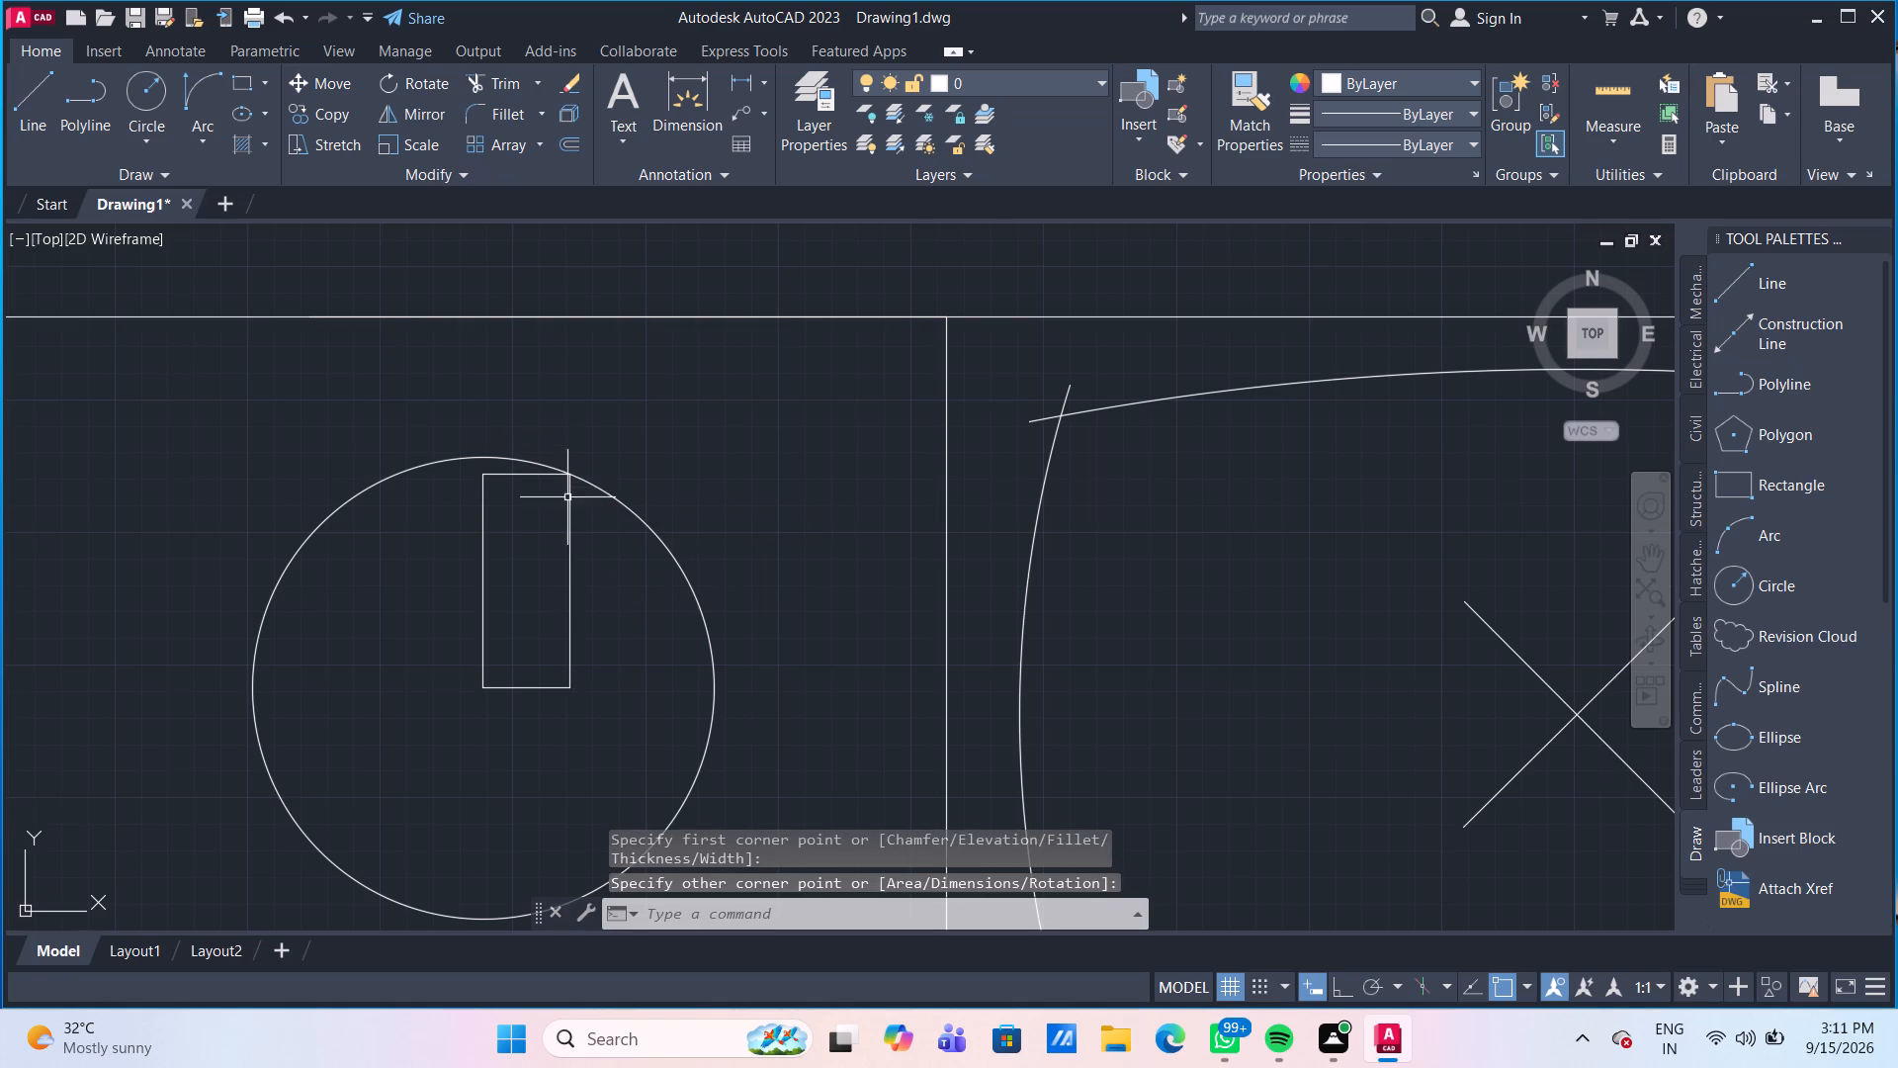
Move the rectangle about 2 inches down and left so it sits around the circle's centre.
drag(605, 733, 568, 696)
click(431, 619)
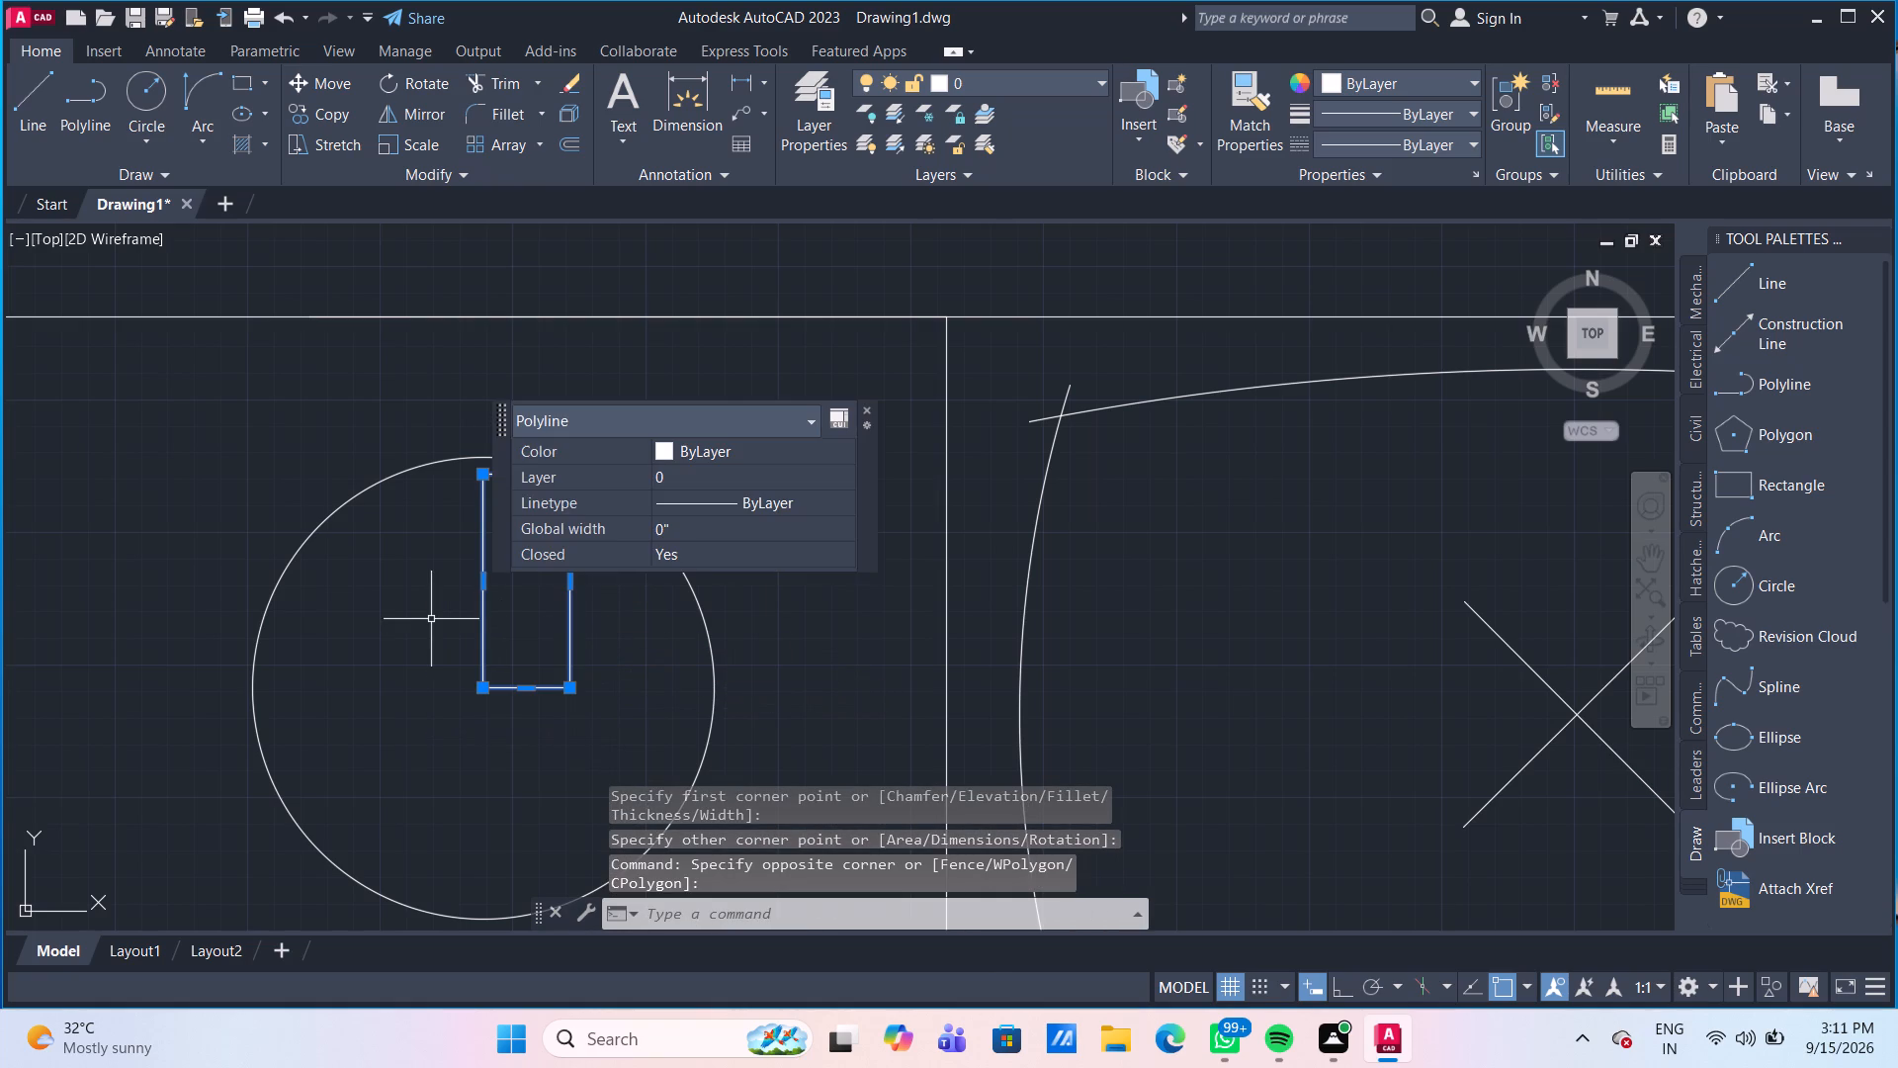
key(m)
key(Return)
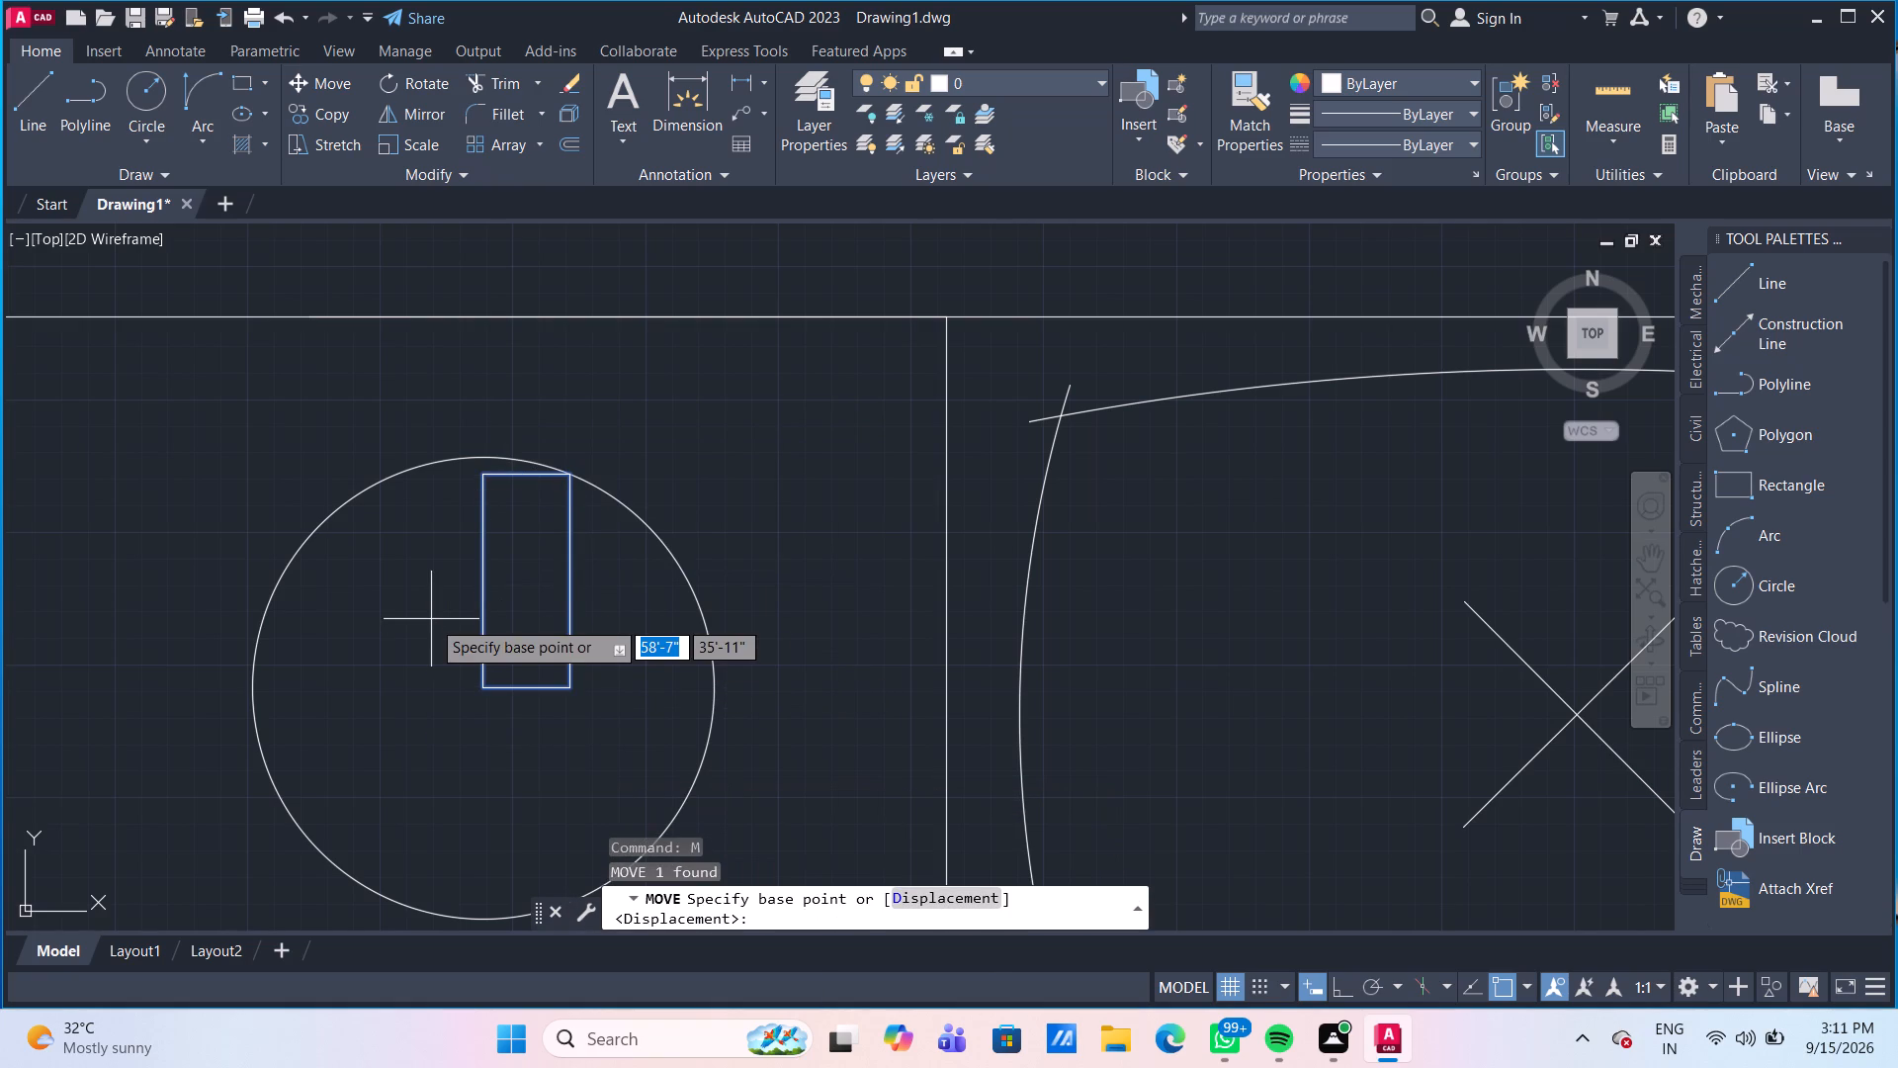
click(481, 688)
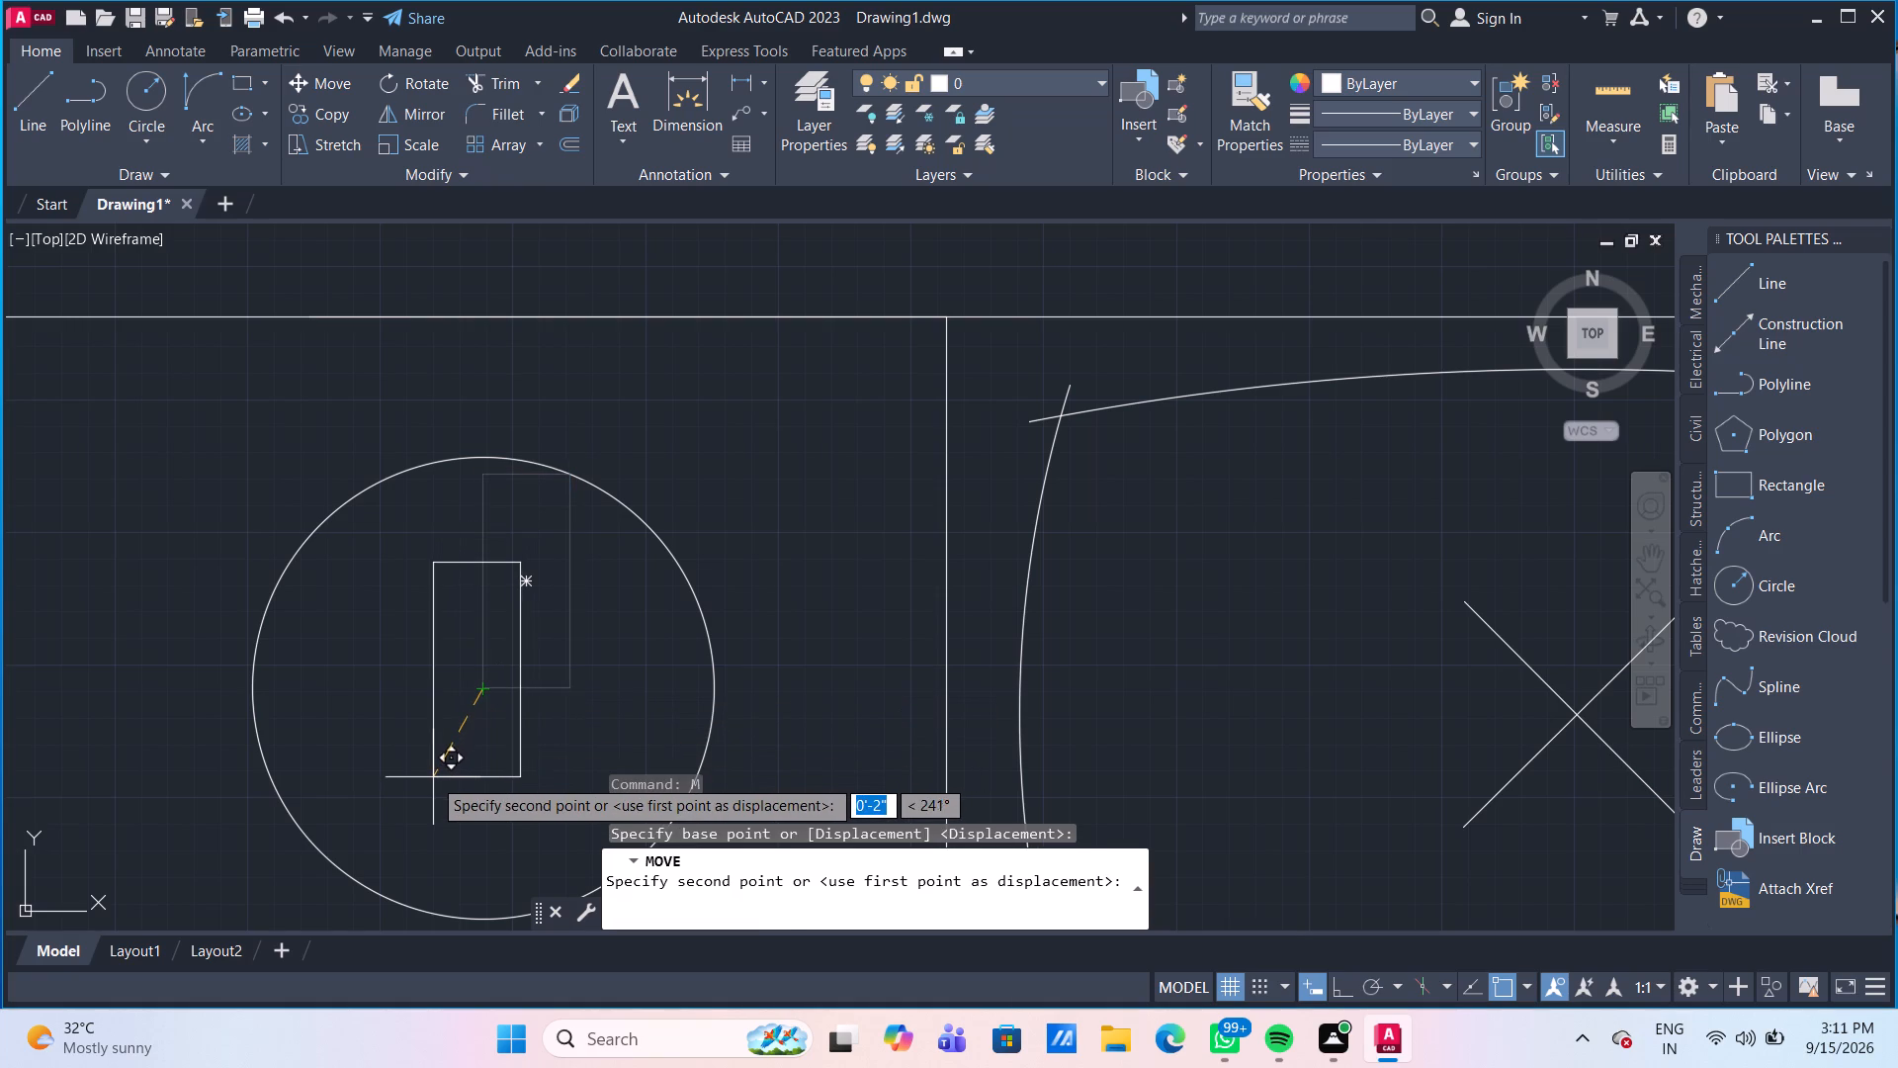
click(432, 777)
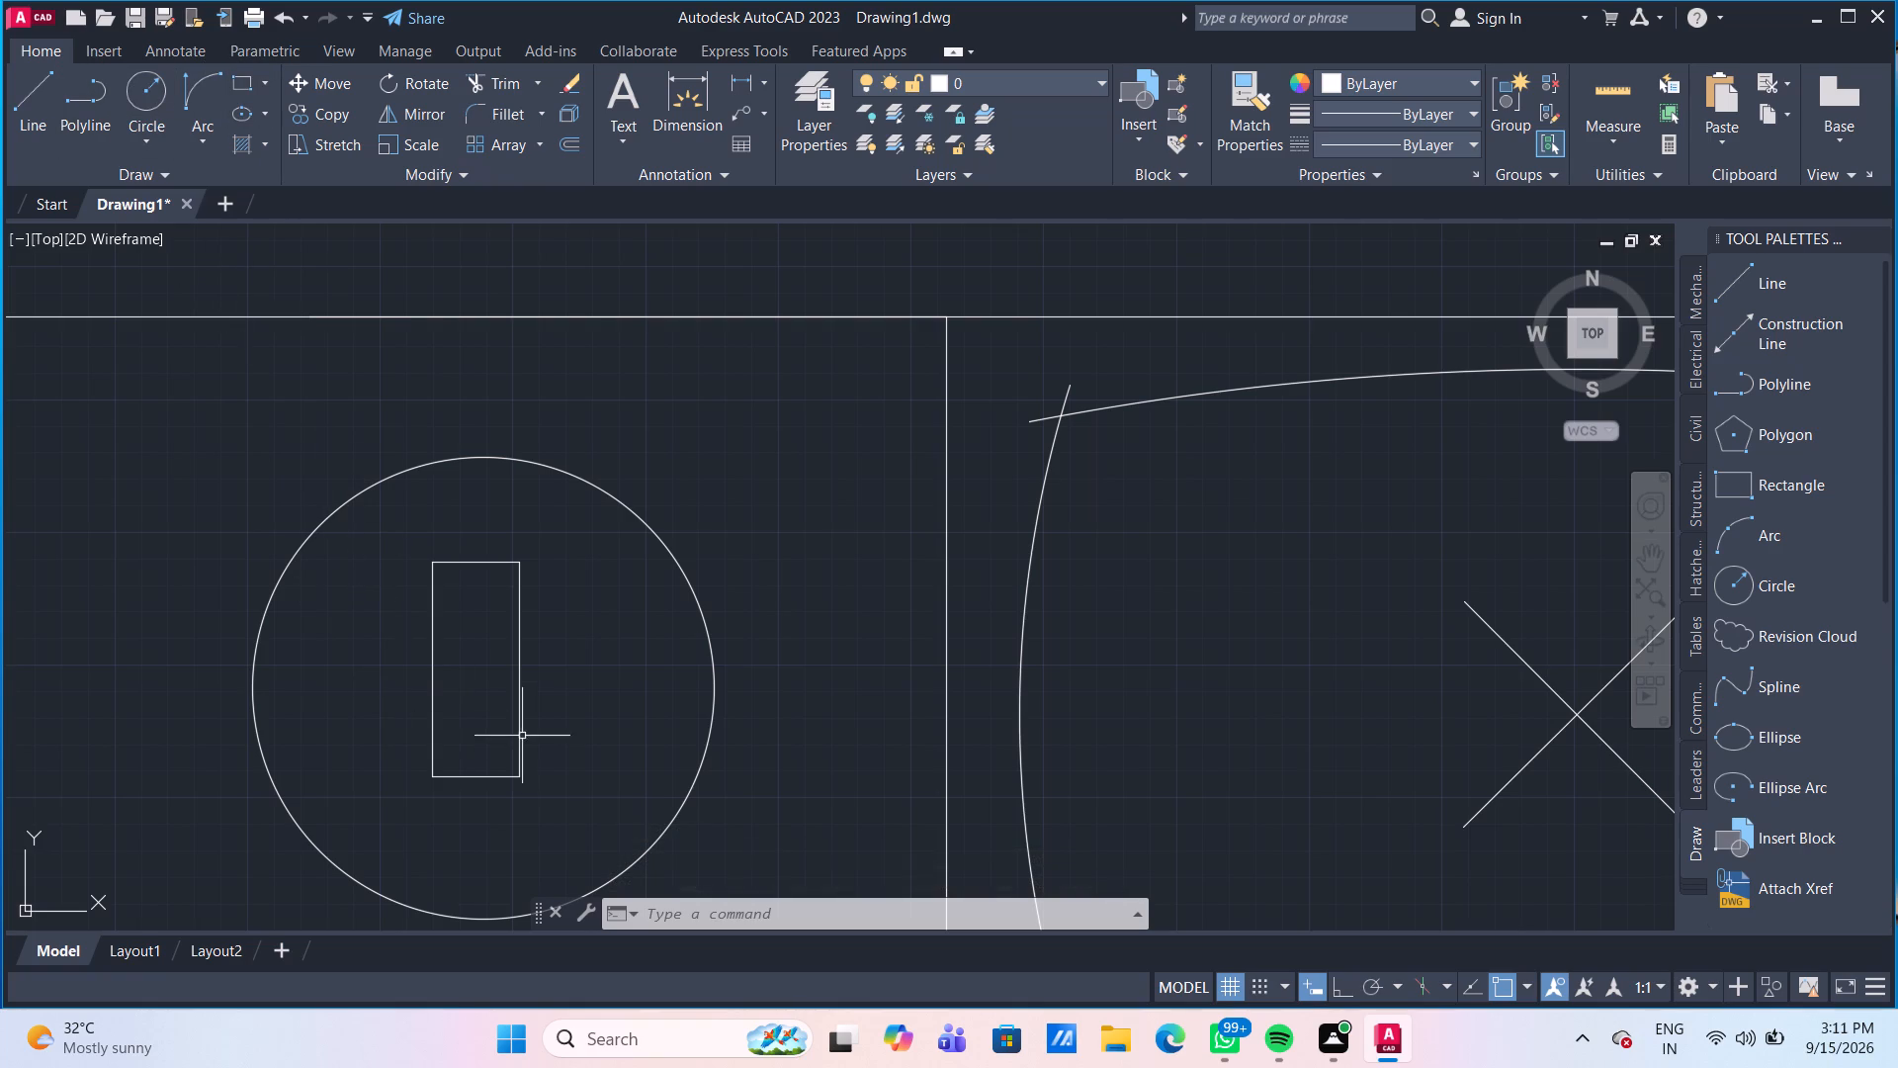
Draw two narrow rectangles about 1 by 3 inches against both sides of the central rectangle, starting from its bottom corners.
click(239, 87)
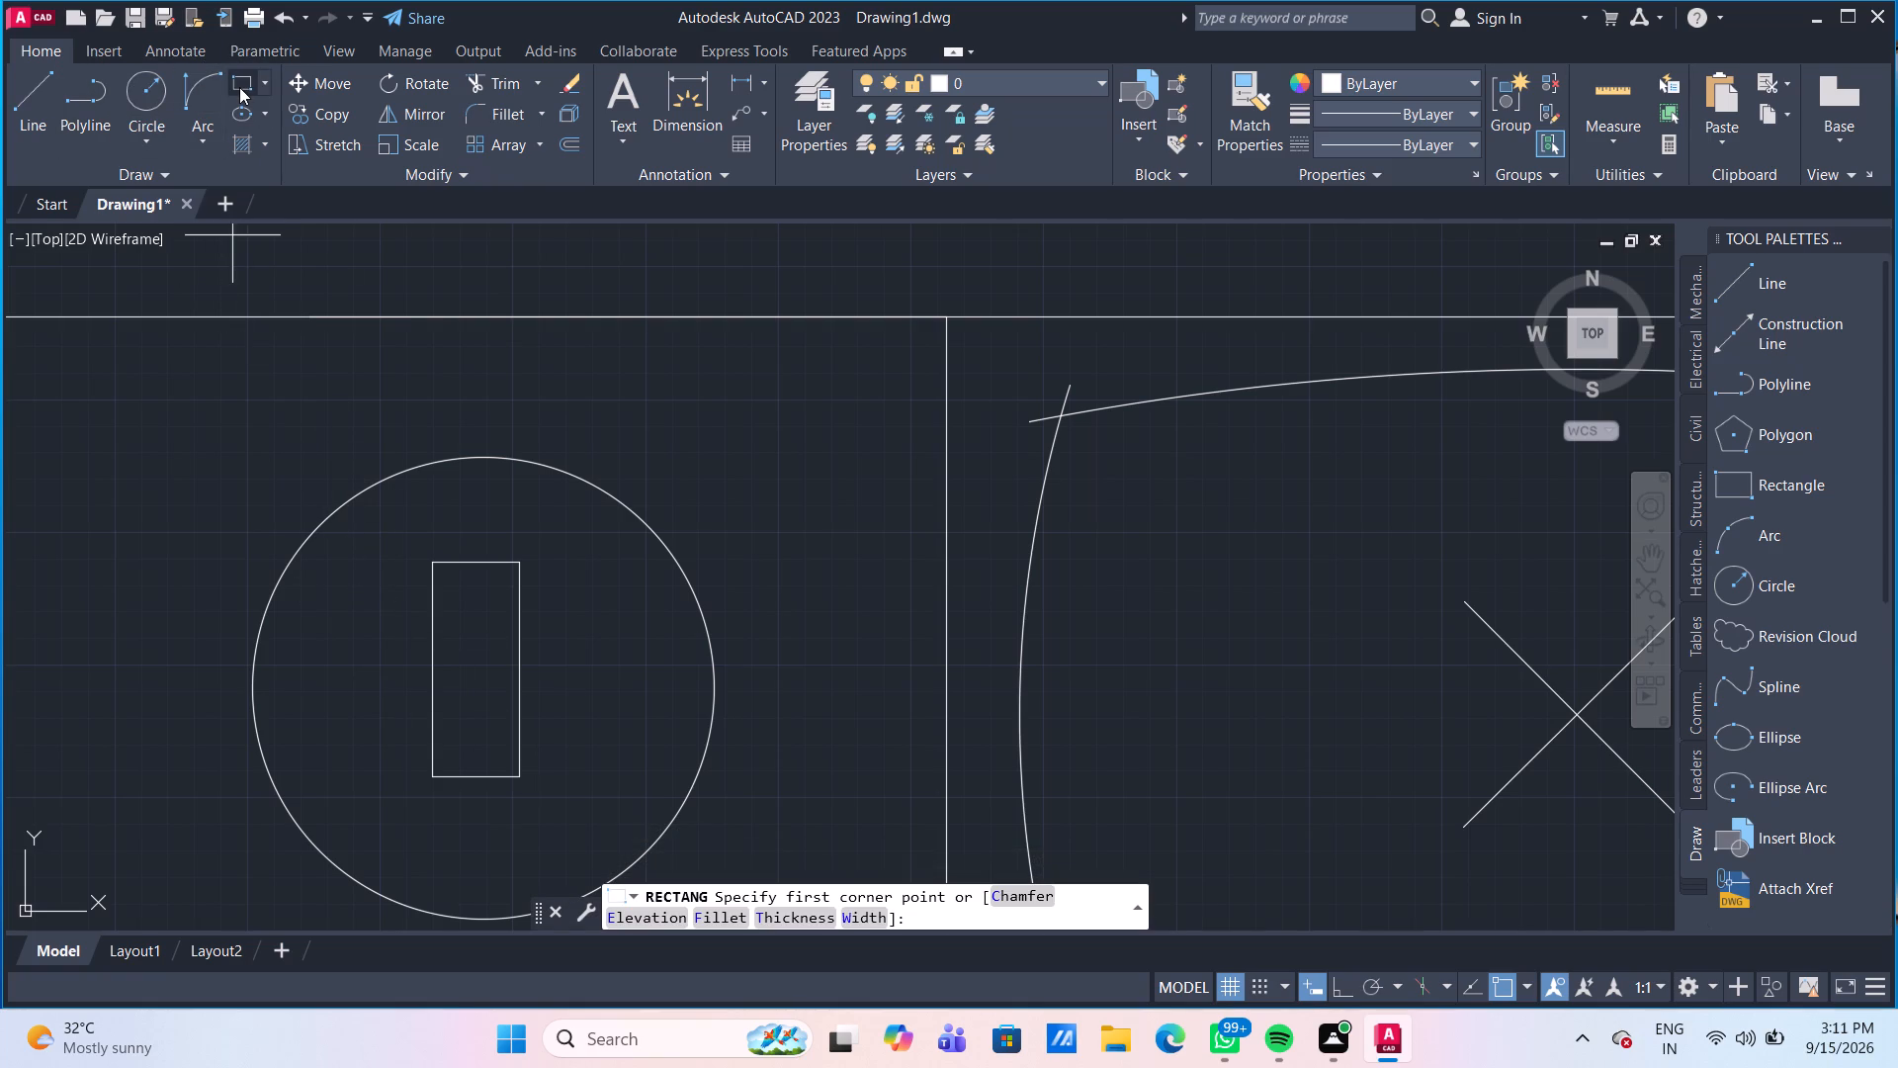
click(520, 773)
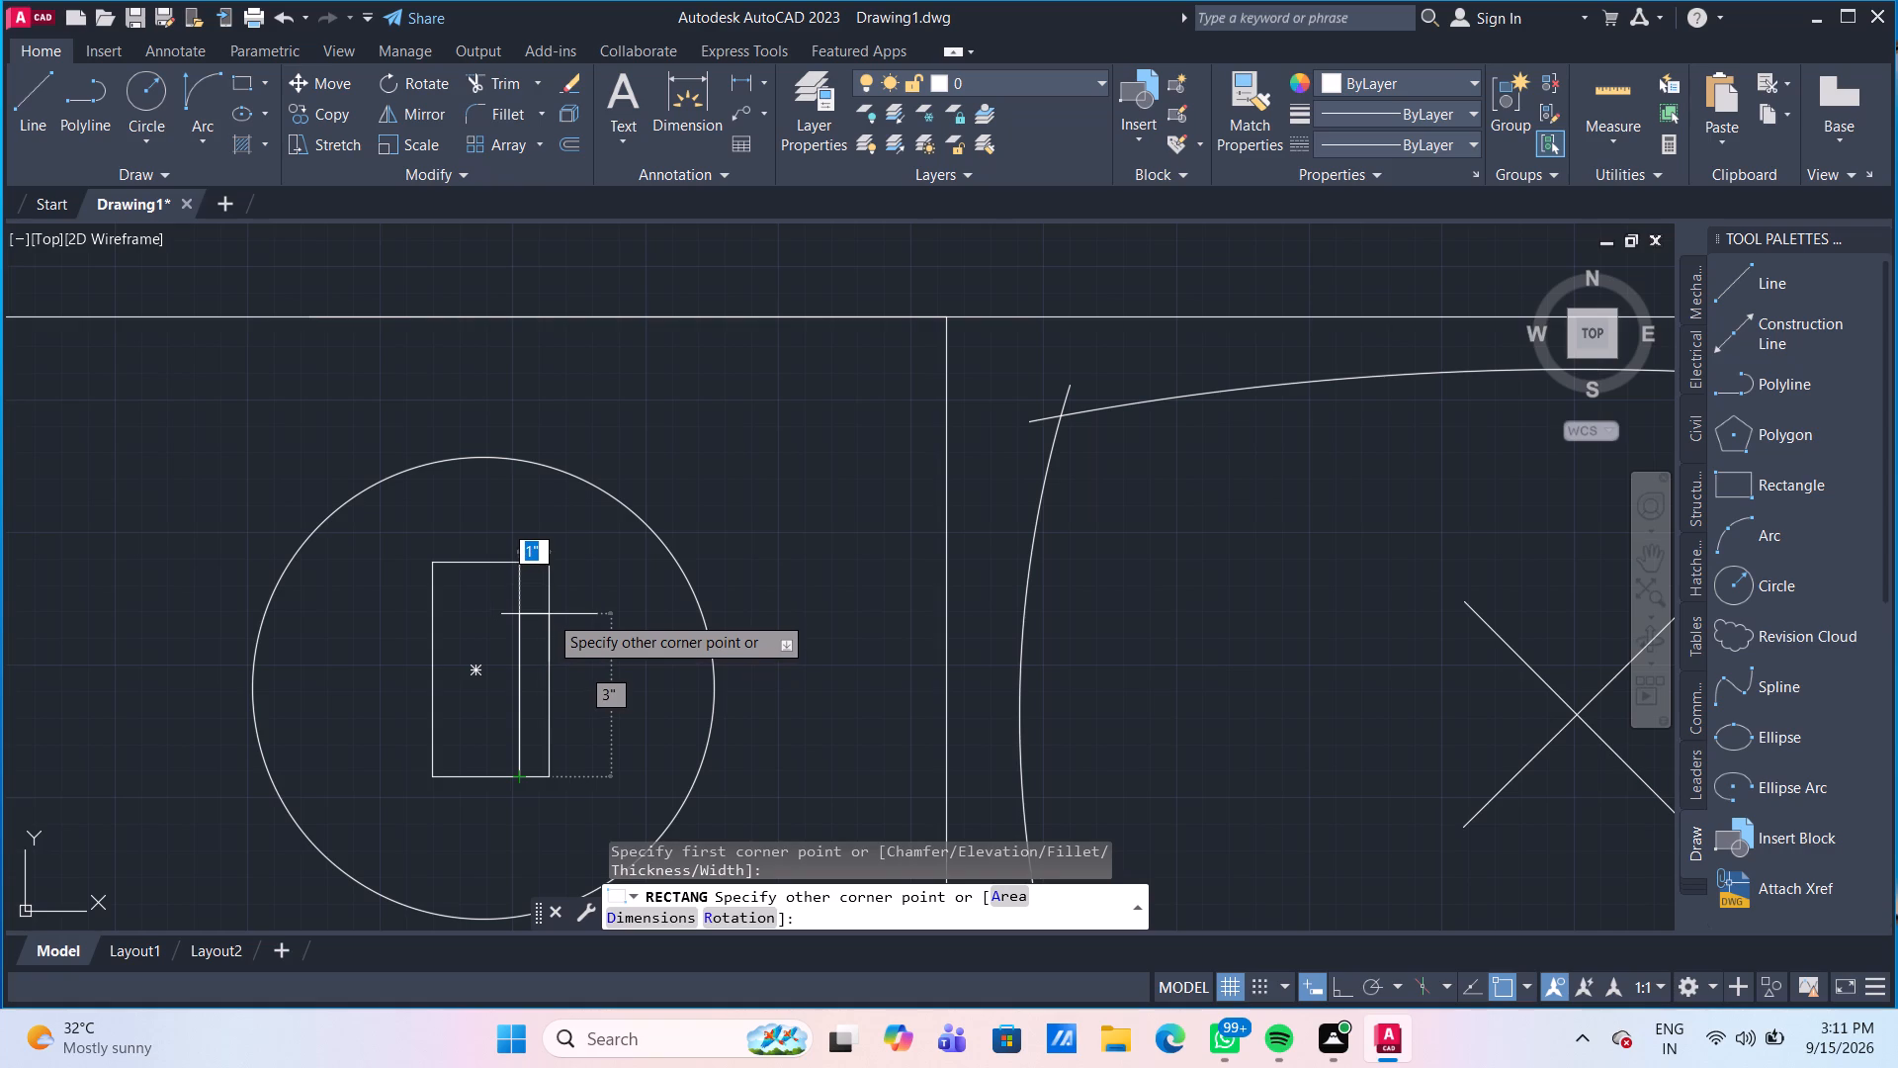
click(553, 614)
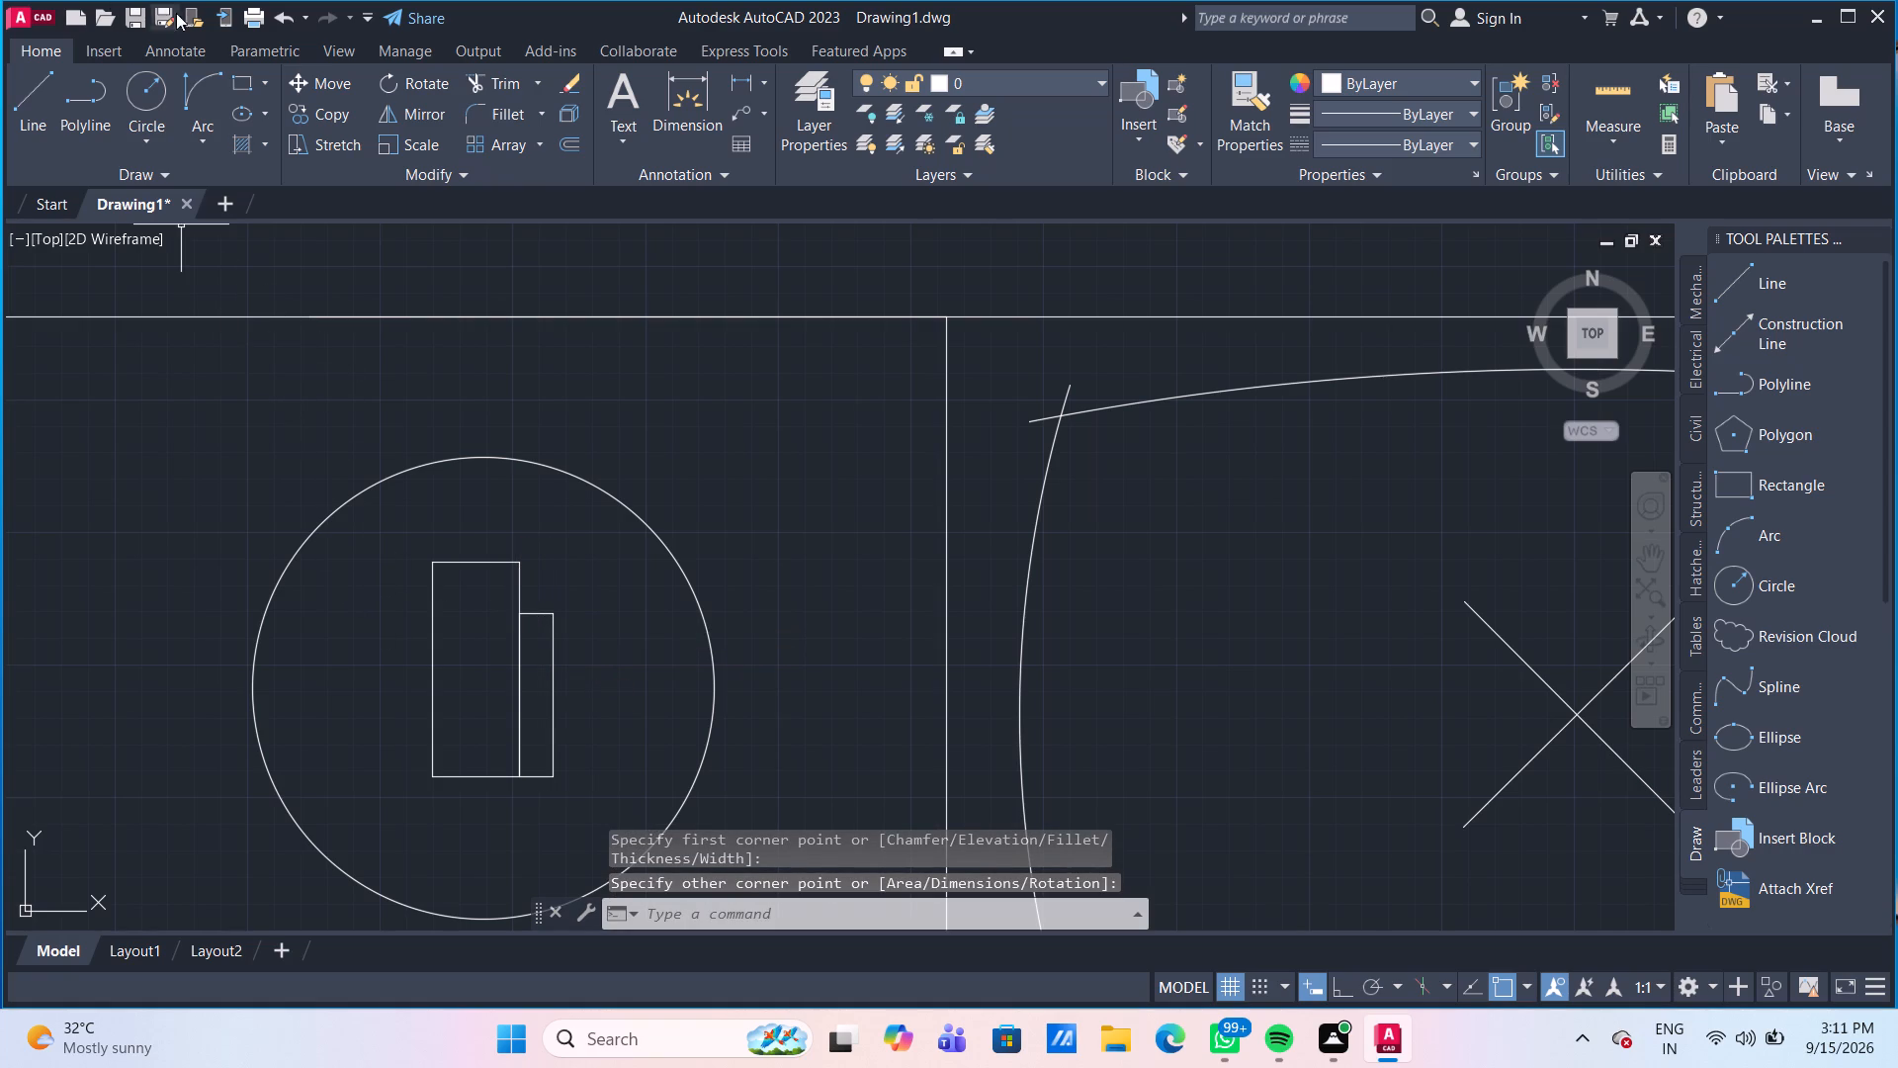
click(243, 89)
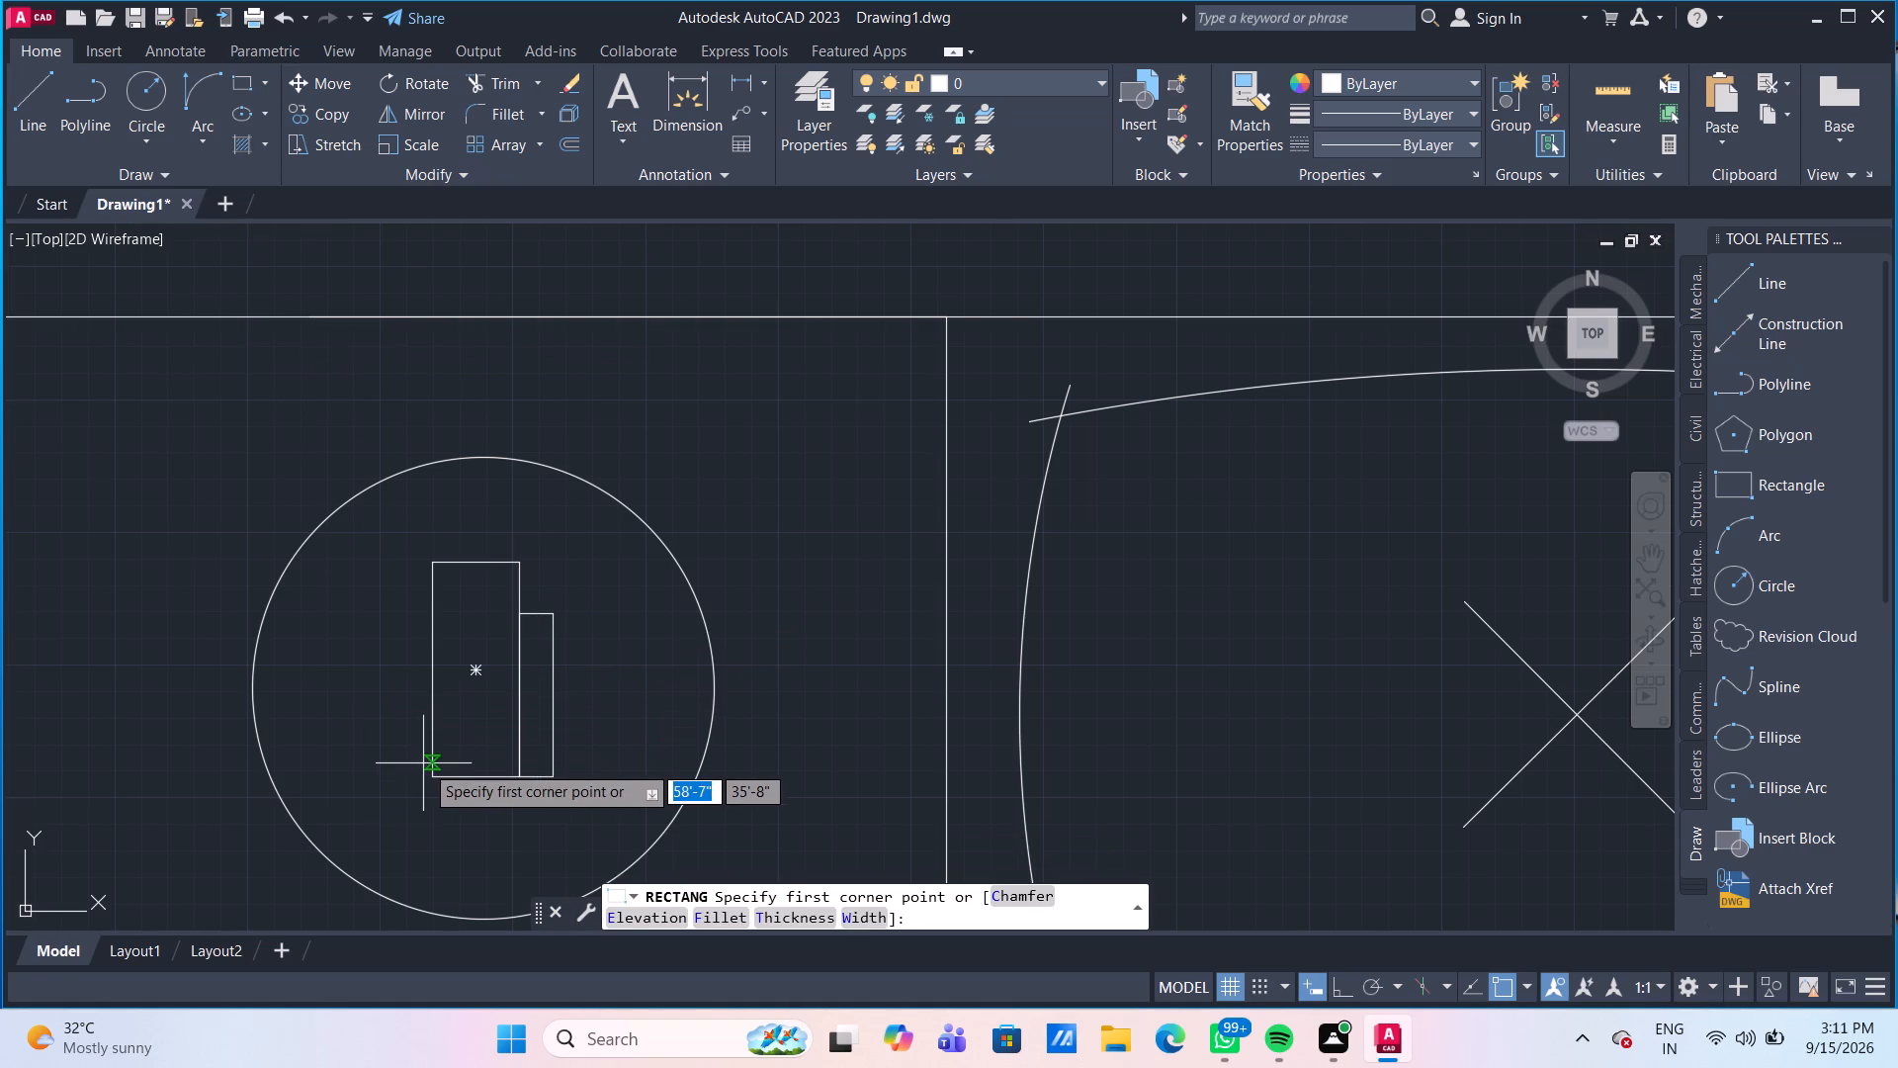
click(430, 774)
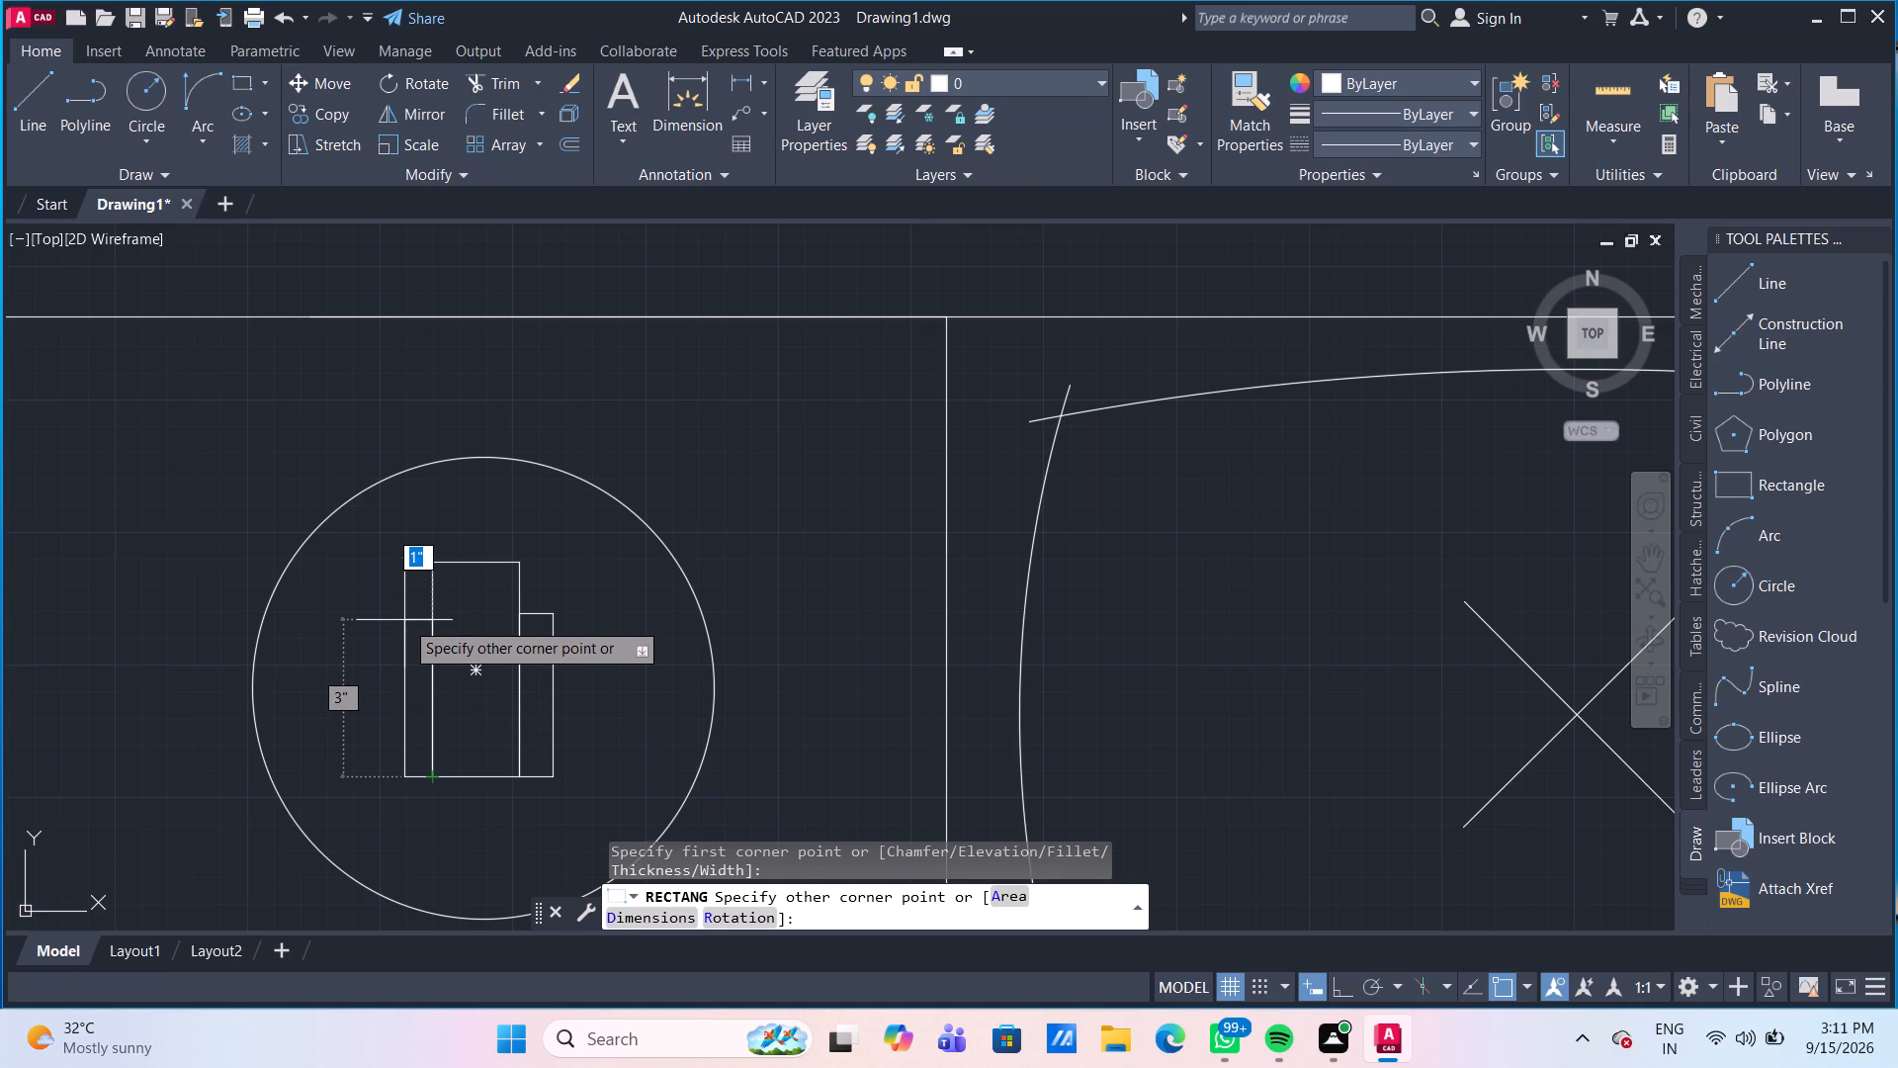
click(404, 620)
scroll(492, 745, down, 2)
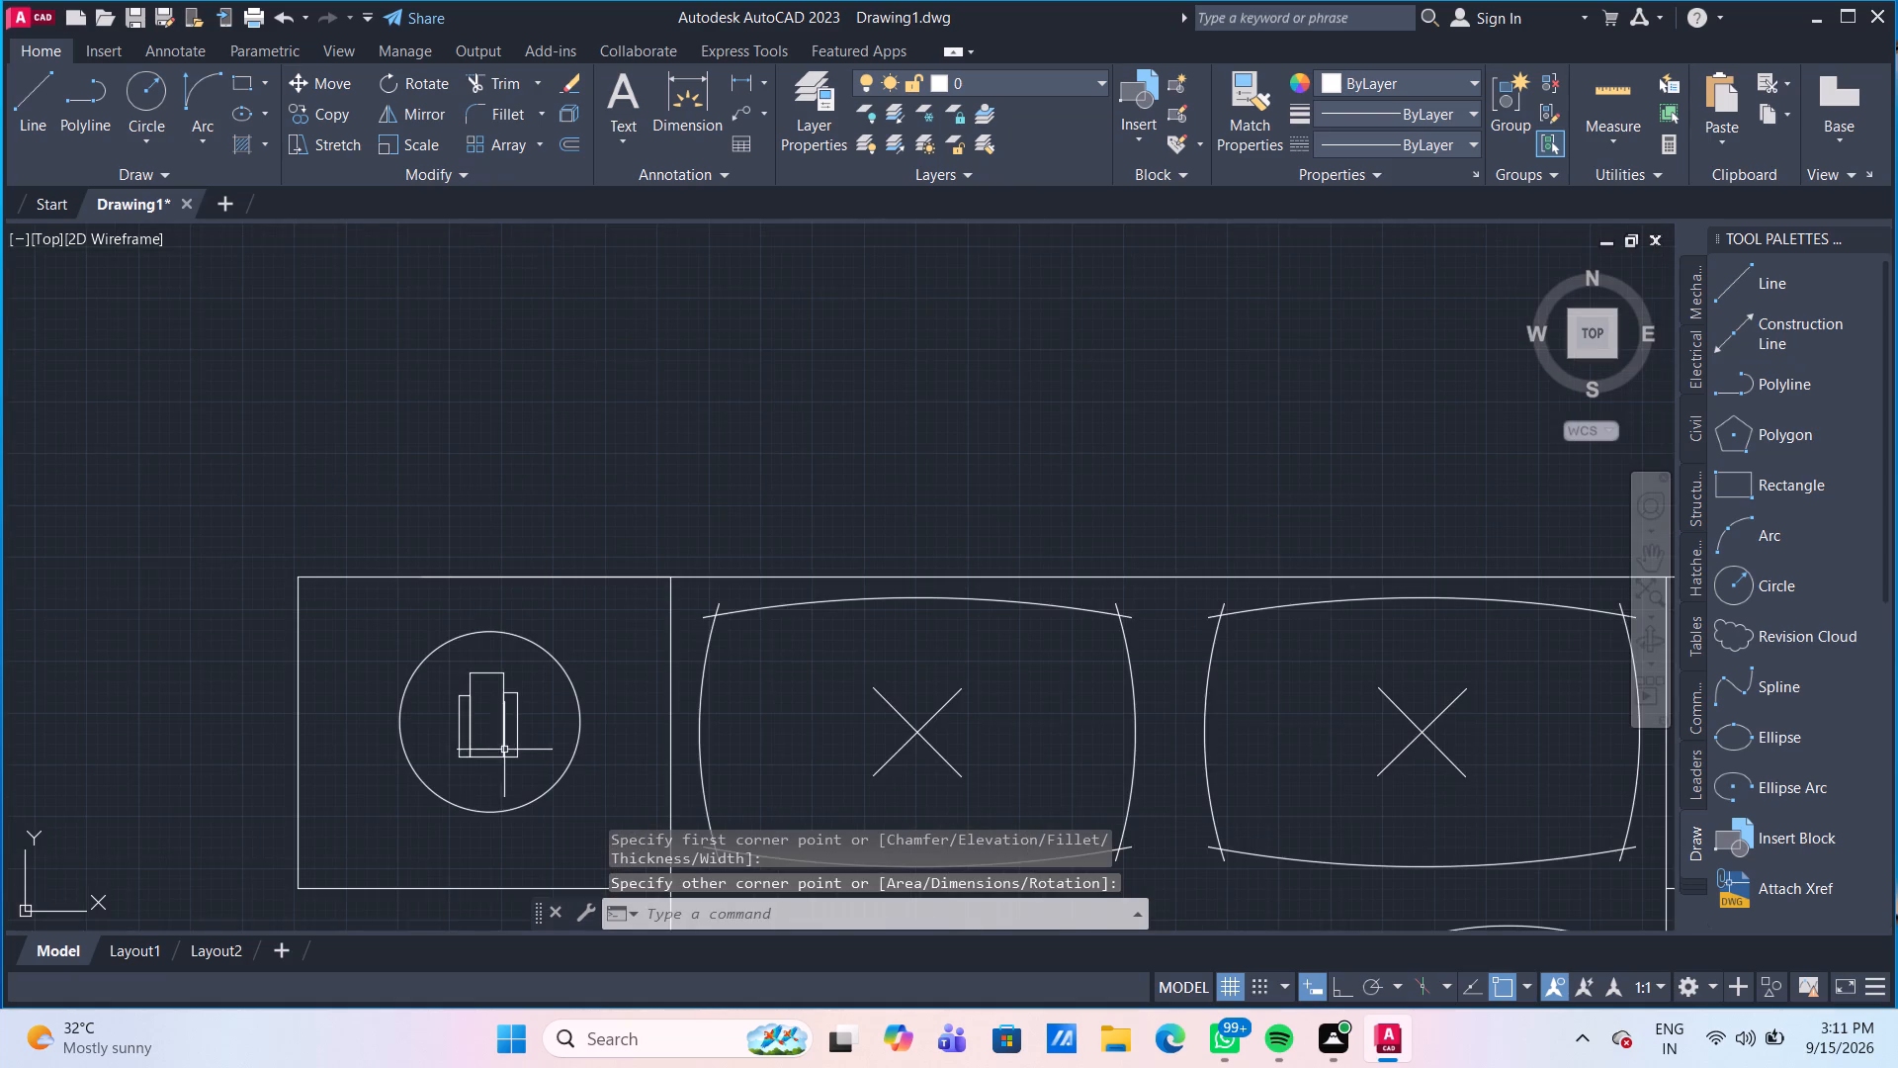
scroll(510, 765, down, 1)
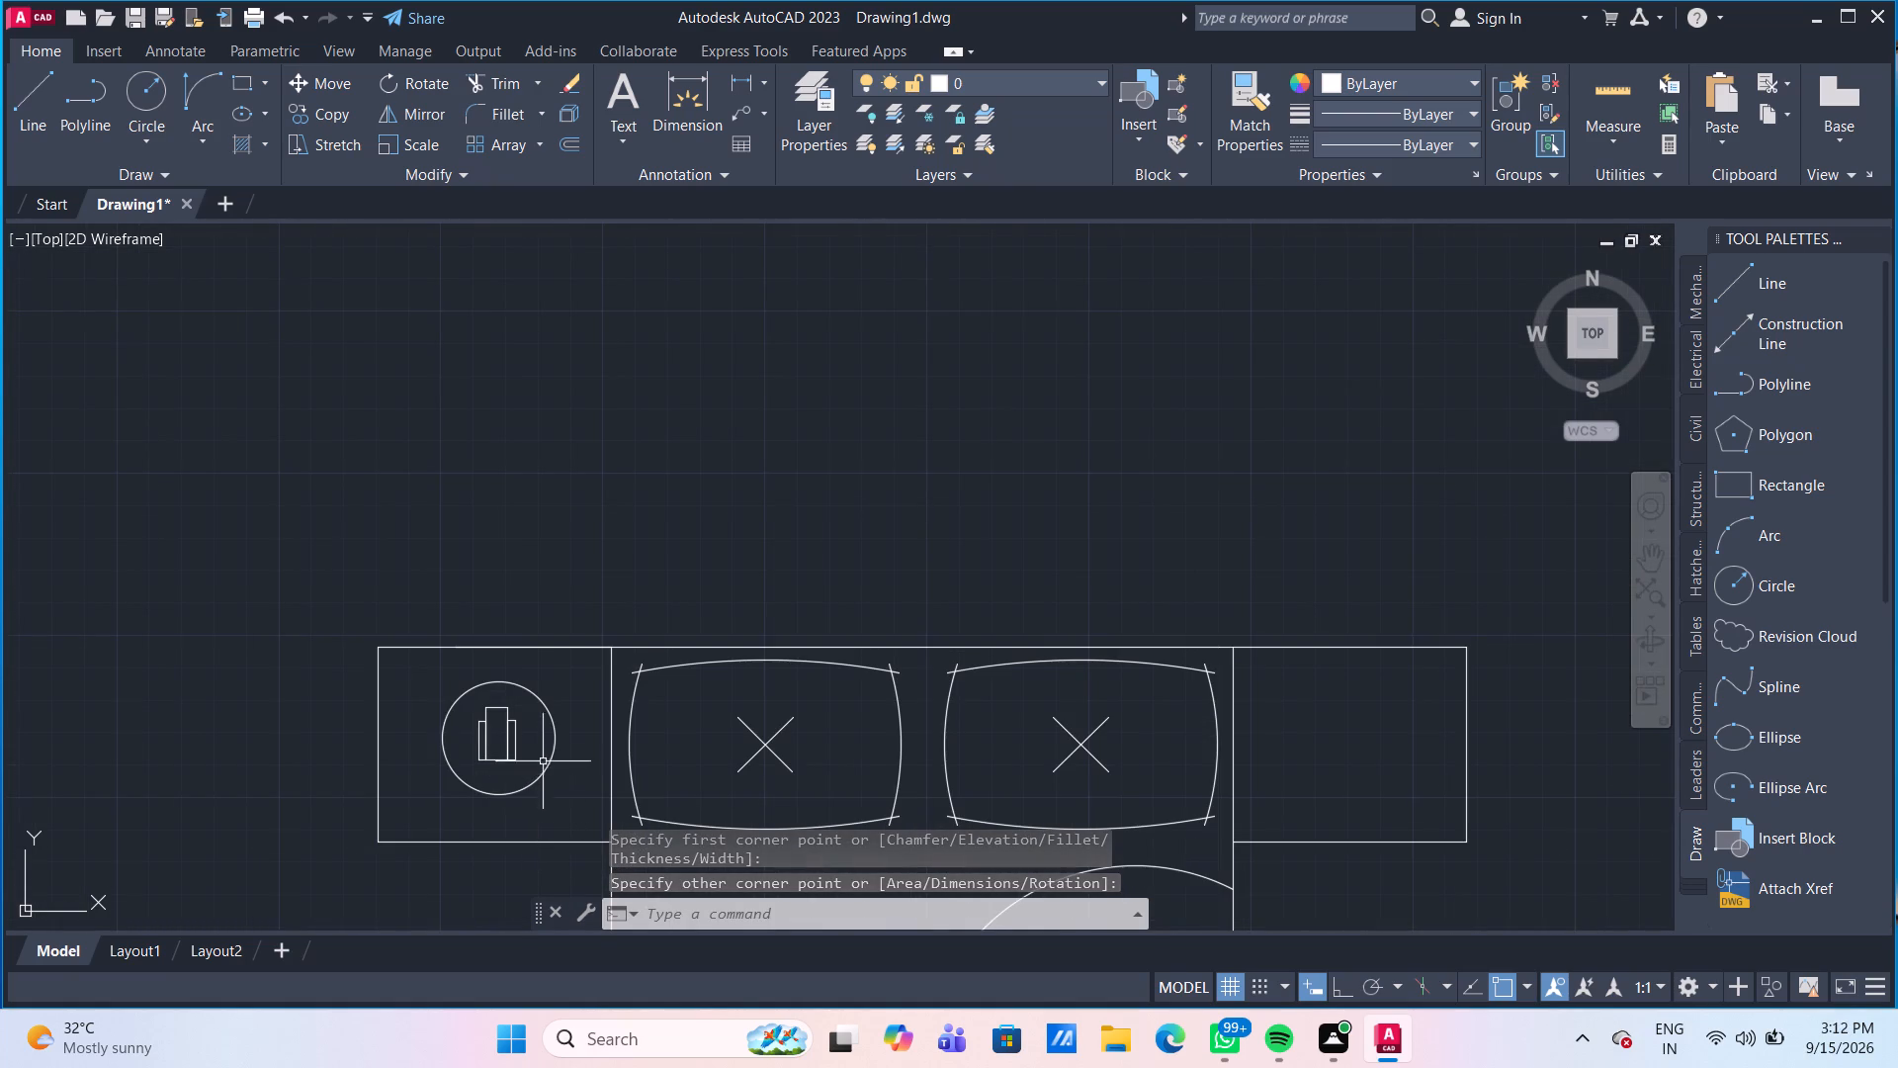
Draw a line about 1 inch up from the central rectangle's upper-right corner, continuing diagonally down to its upper-left corner.
scroll(485, 728, up, 4)
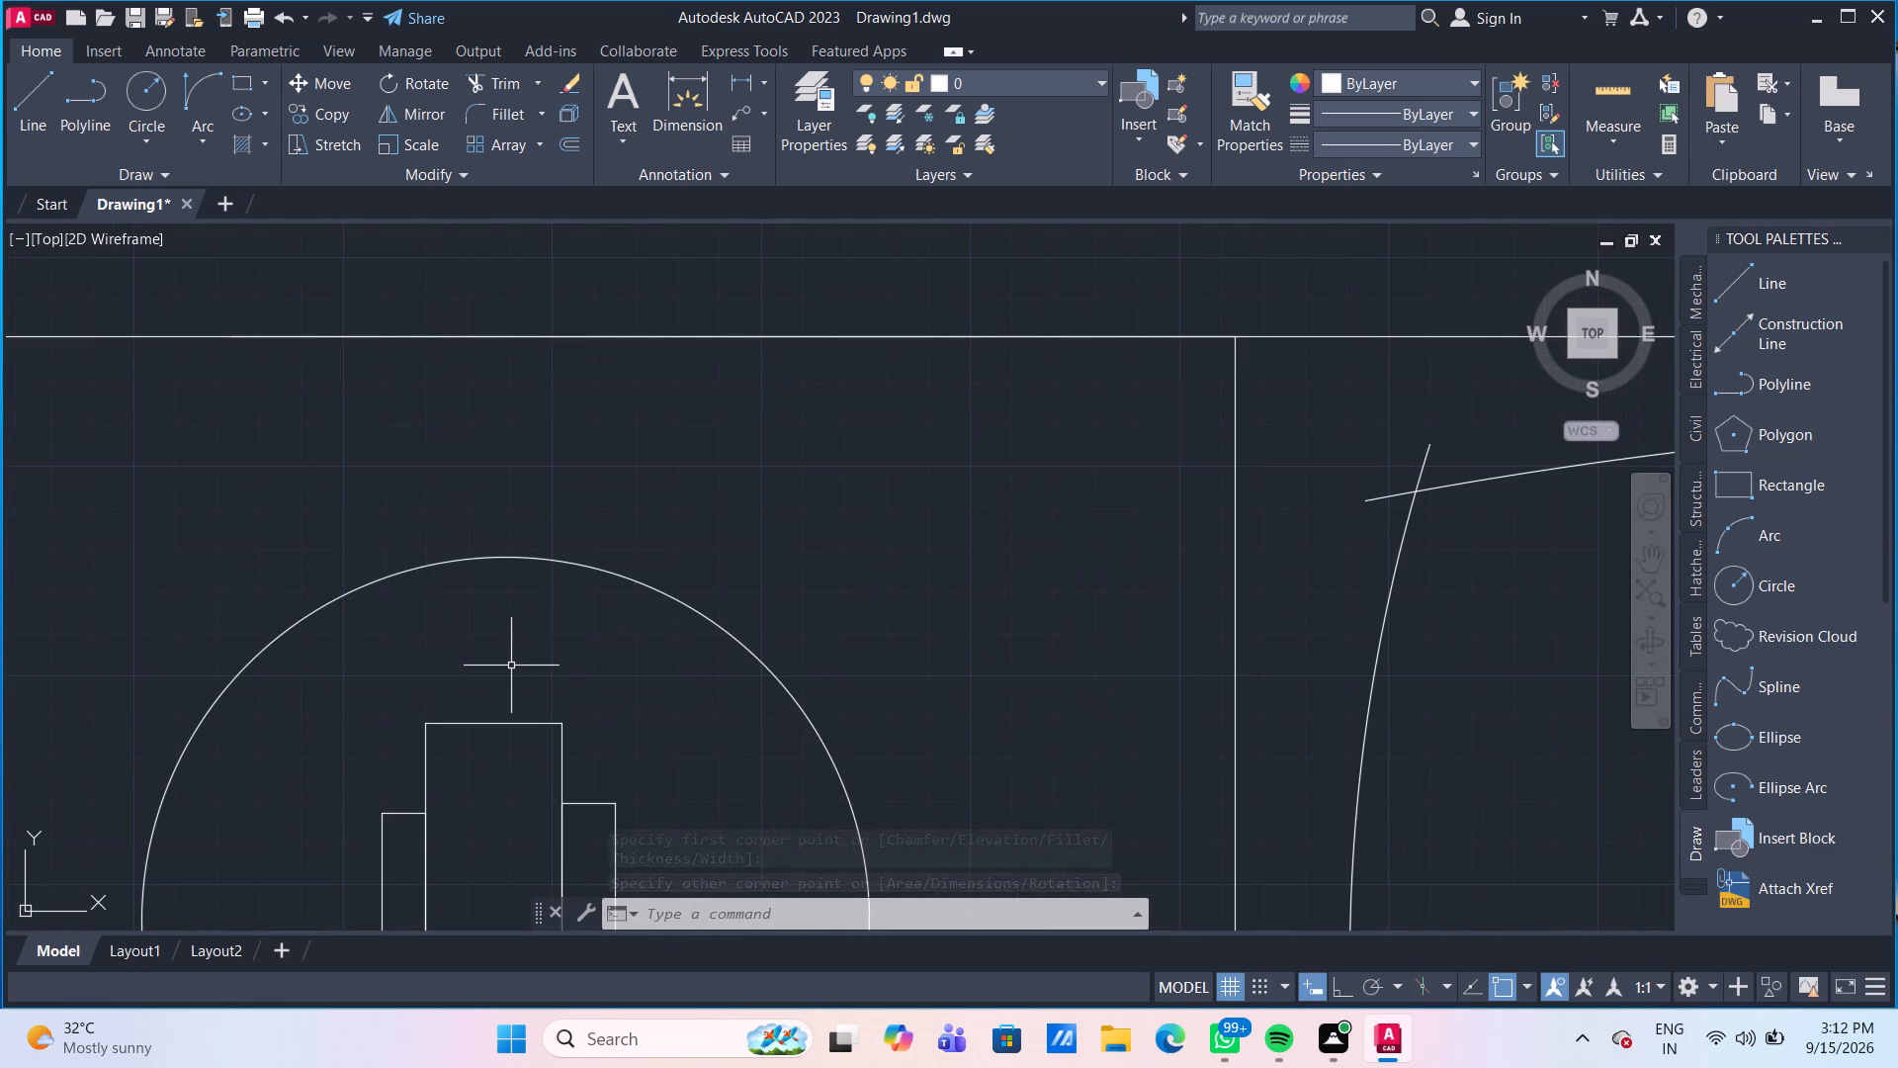
click(50, 106)
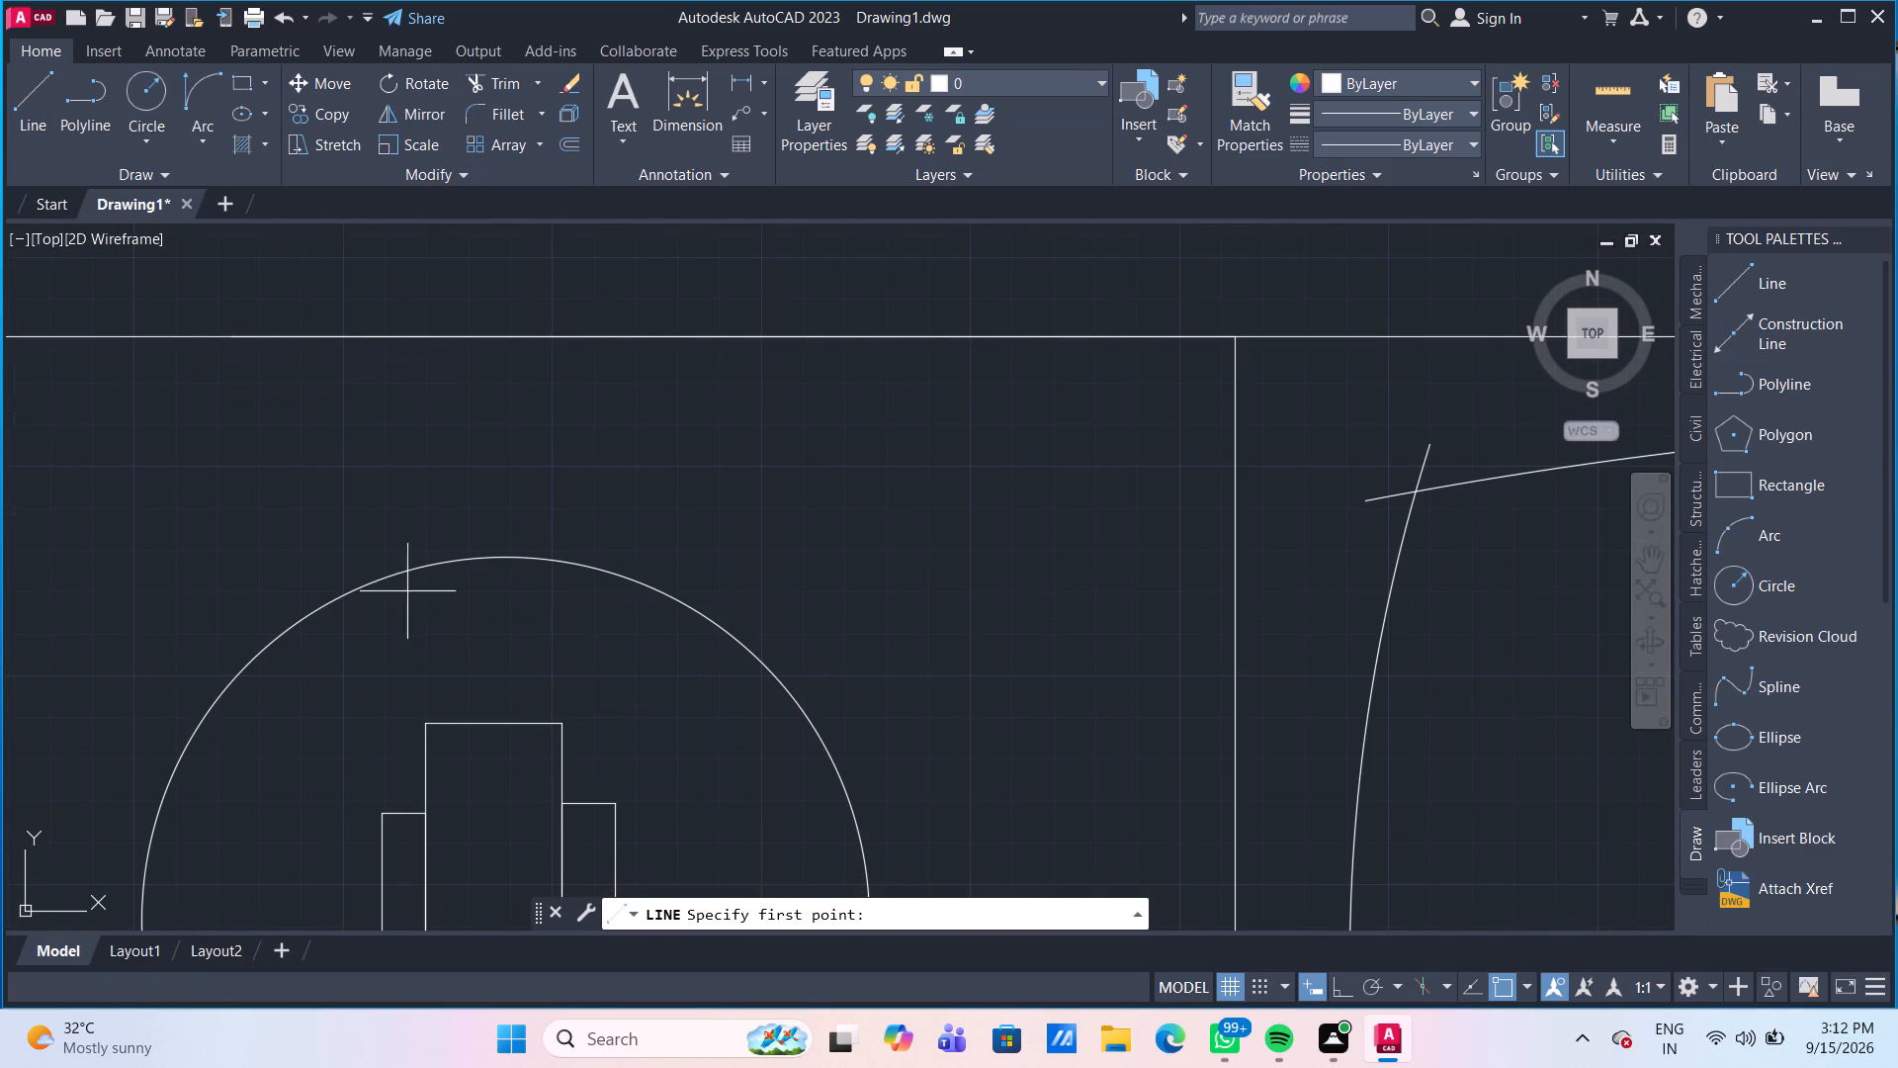
click(561, 725)
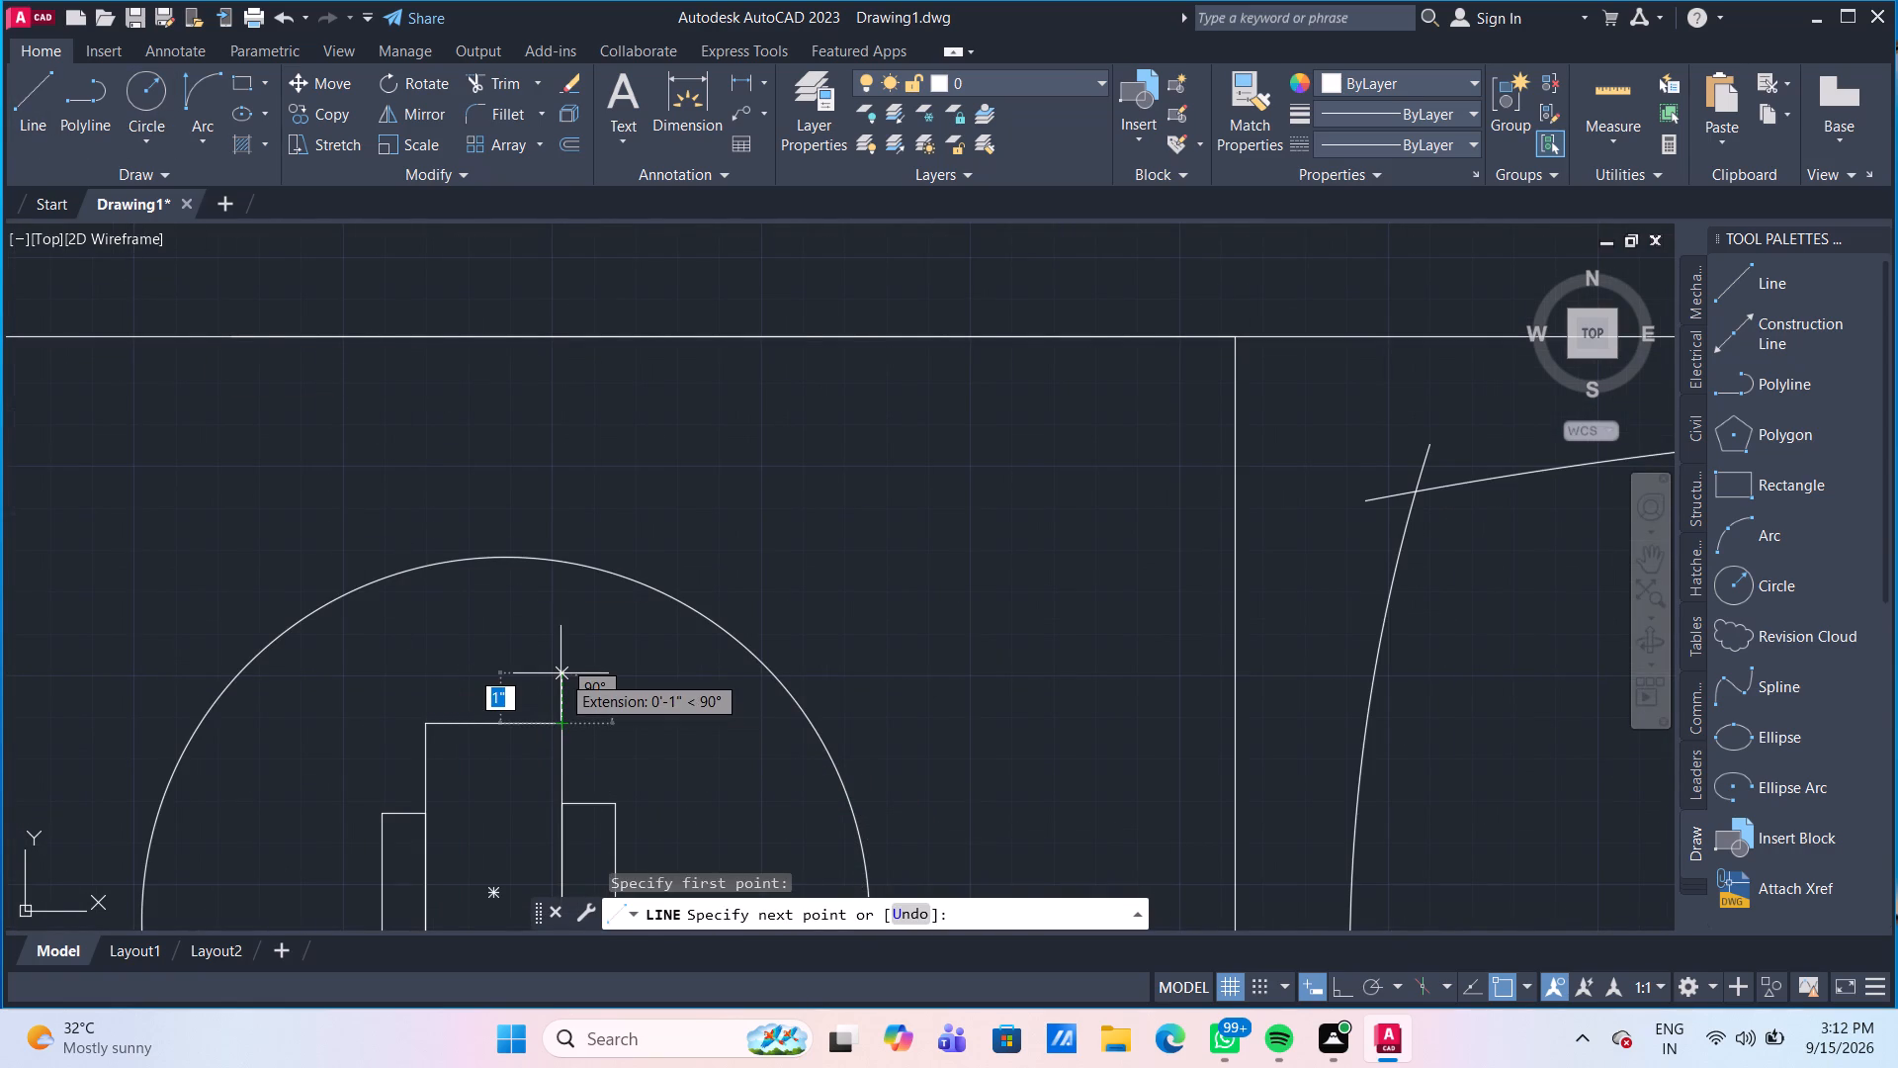
click(561, 673)
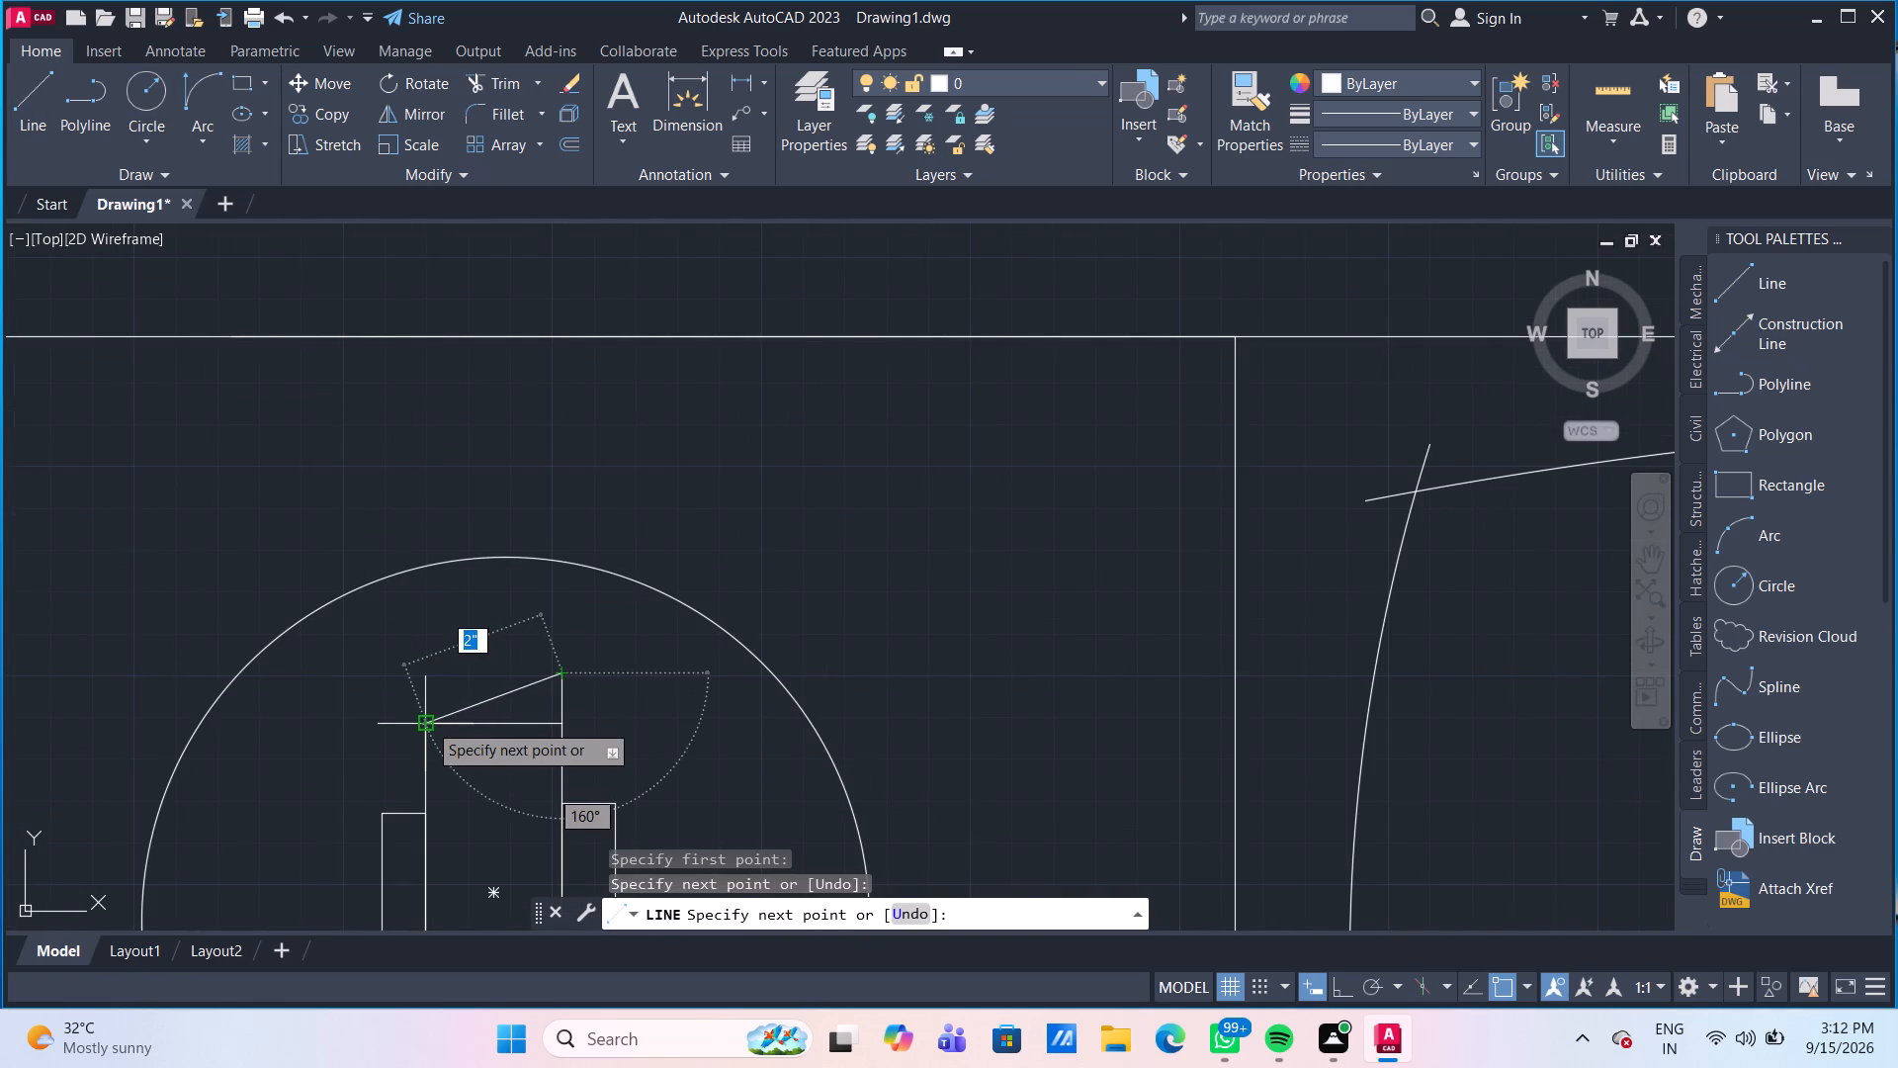
click(427, 722)
key(Escape)
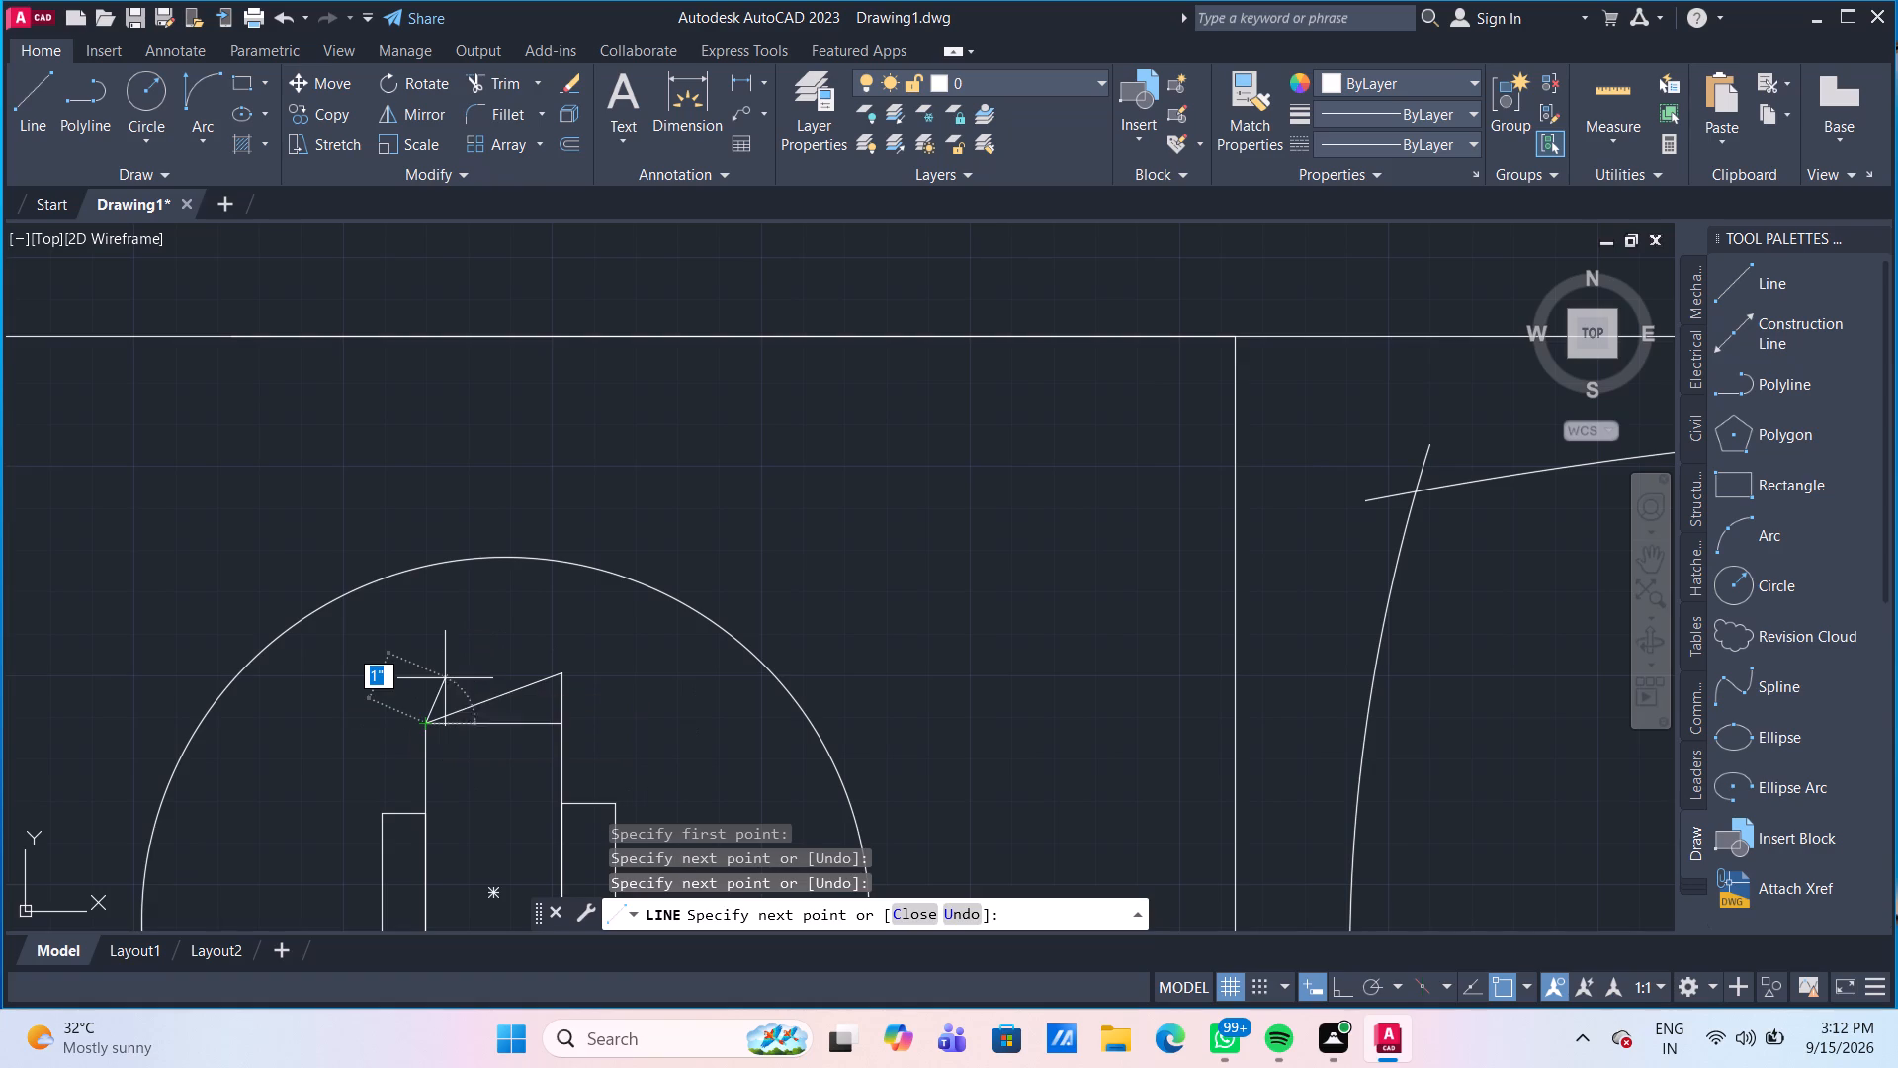
Draw a vertical line through the middle of the central lamp rectangle, from its top edge to its bottom edge.
scroll(586, 823, down, 2)
middle_drag(598, 797, 490, 589)
scroll(490, 589, down, 3)
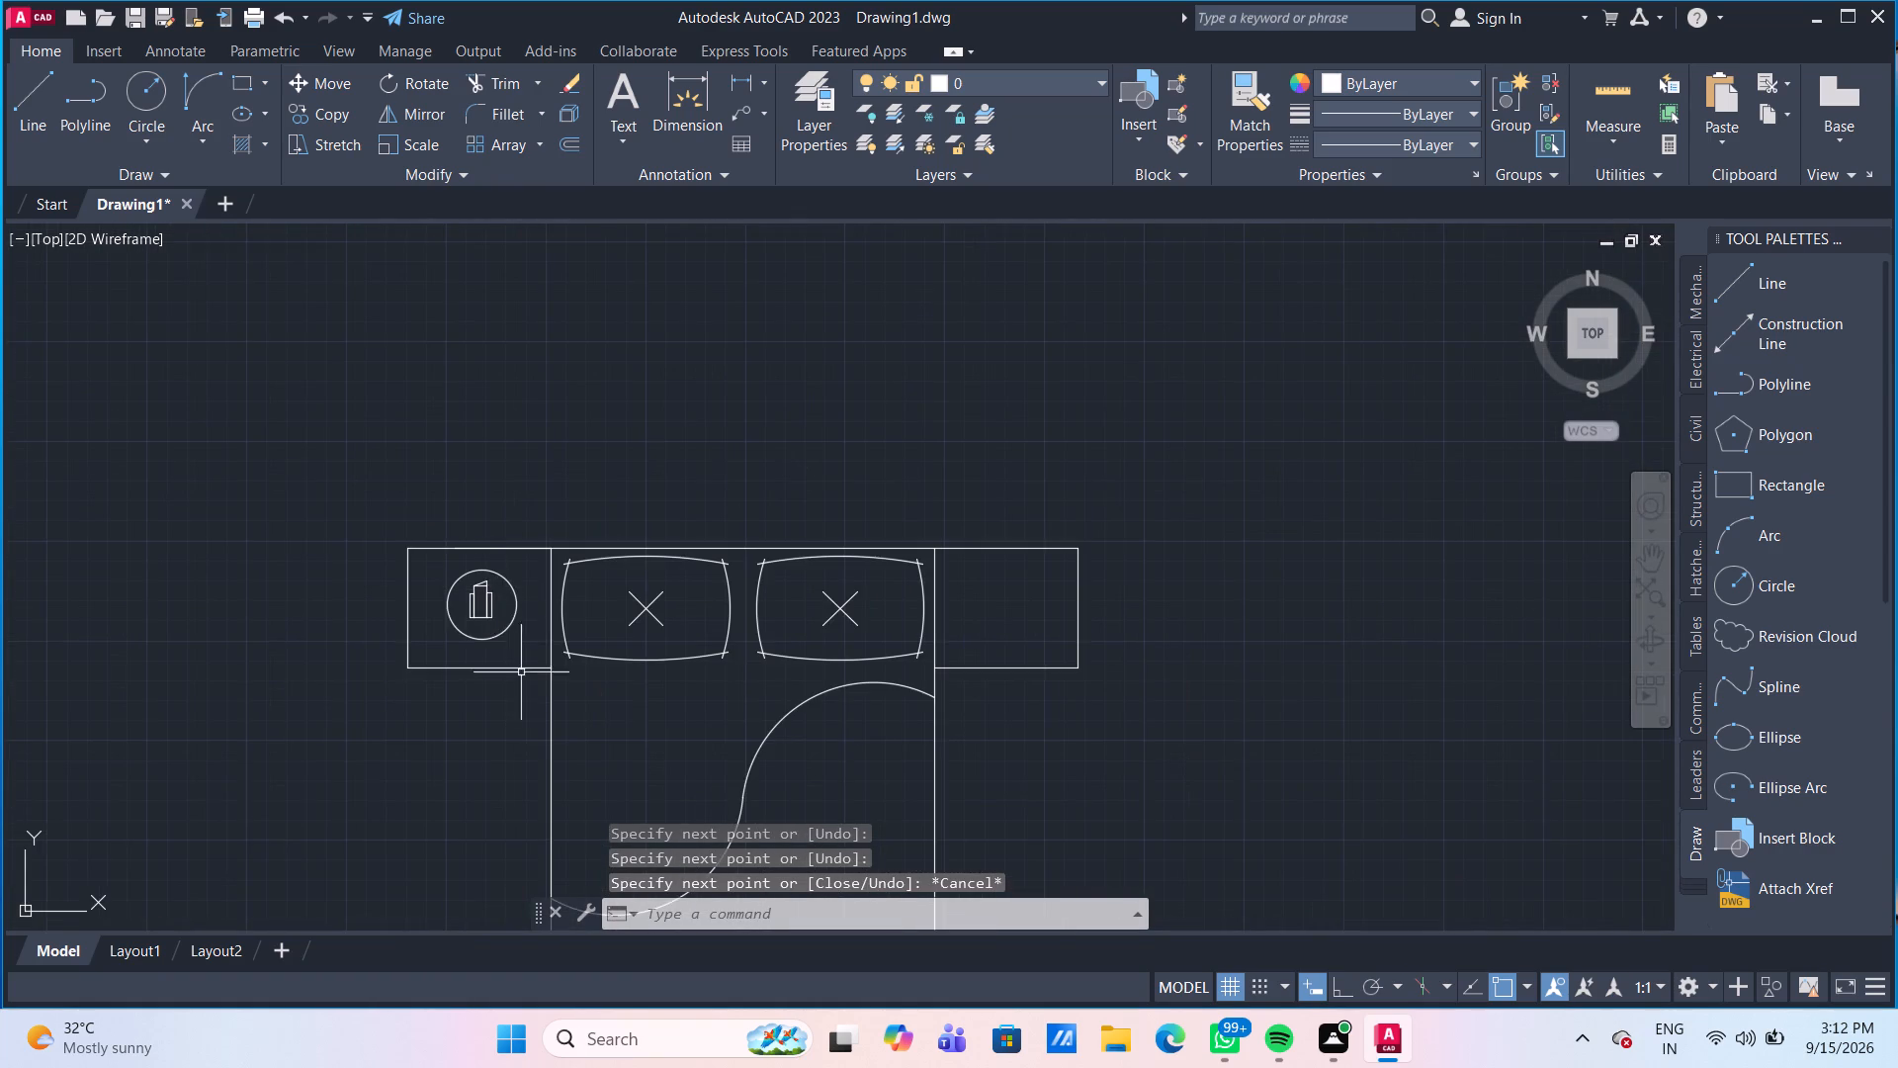
middle_drag(534, 716, 474, 551)
scroll(442, 447, up, 3)
middle_drag(447, 447, 473, 482)
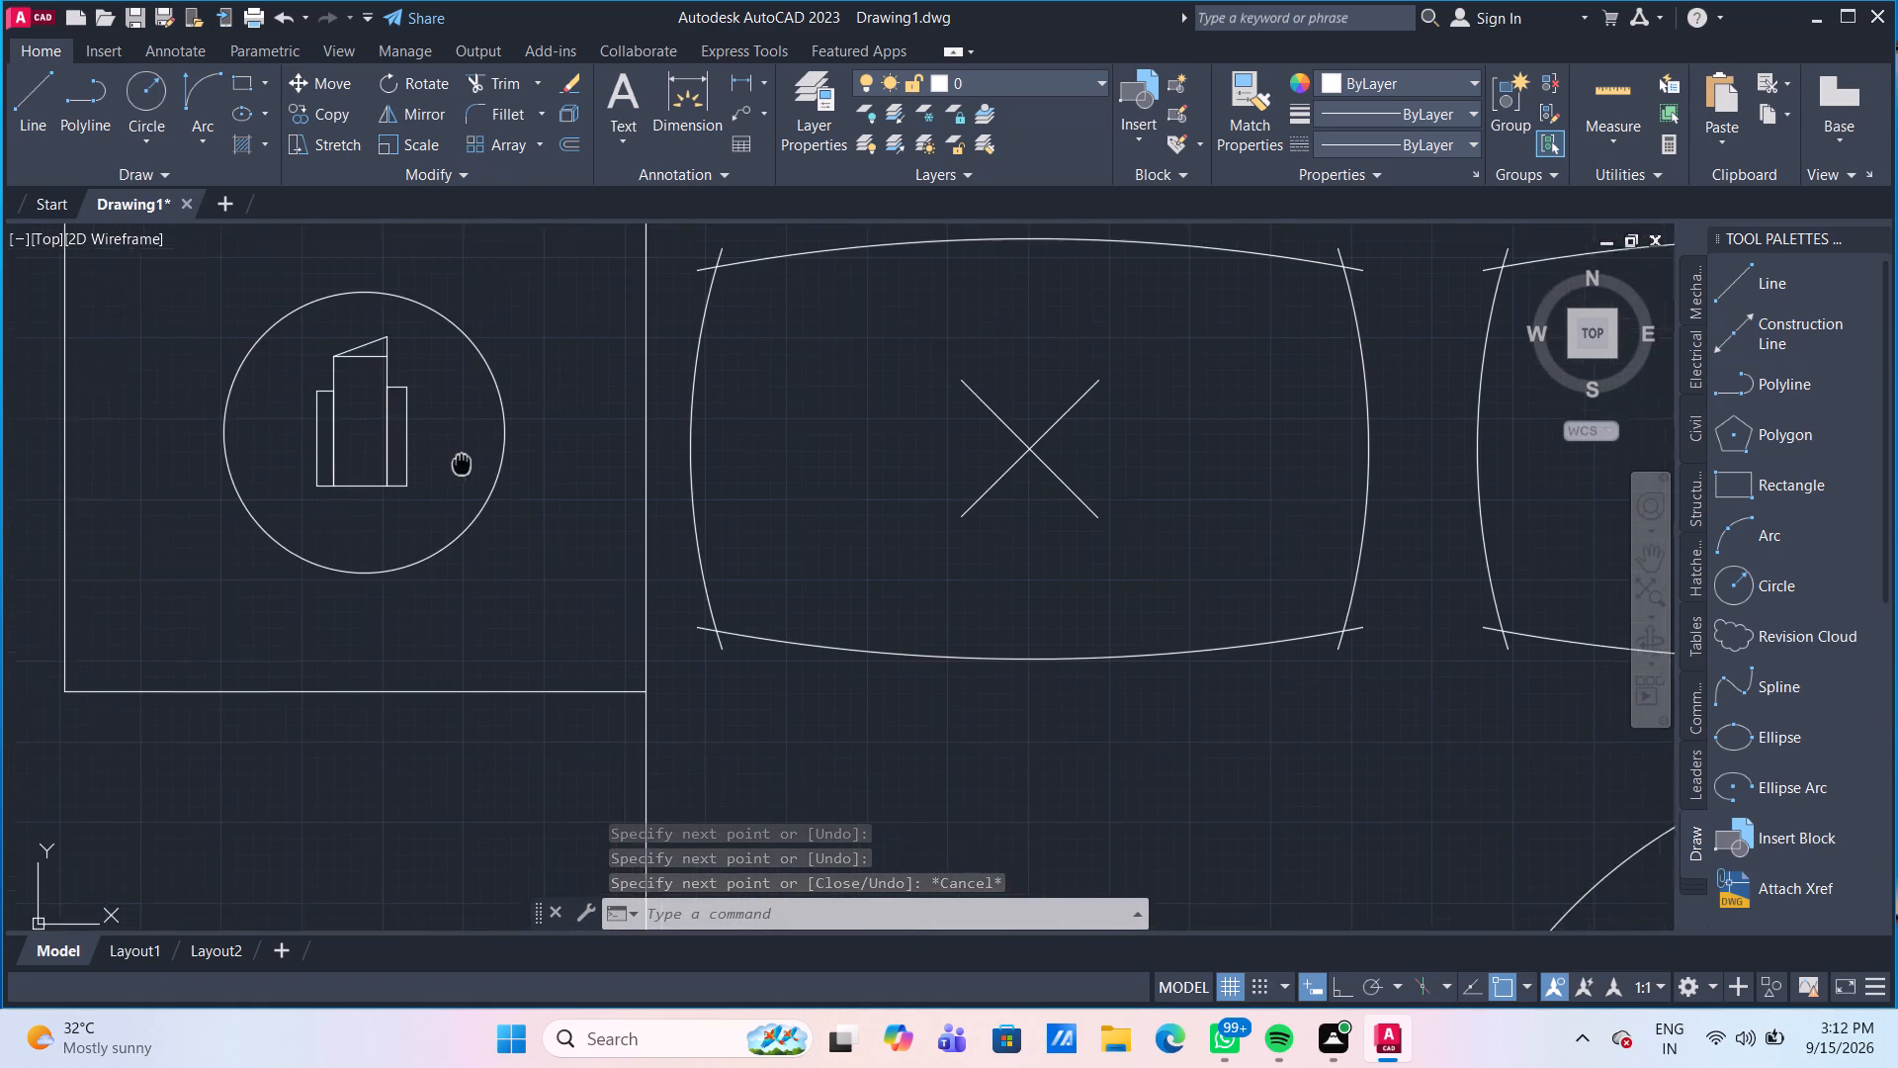
middle_drag(473, 482, 484, 500)
drag(35, 81, 41, 95)
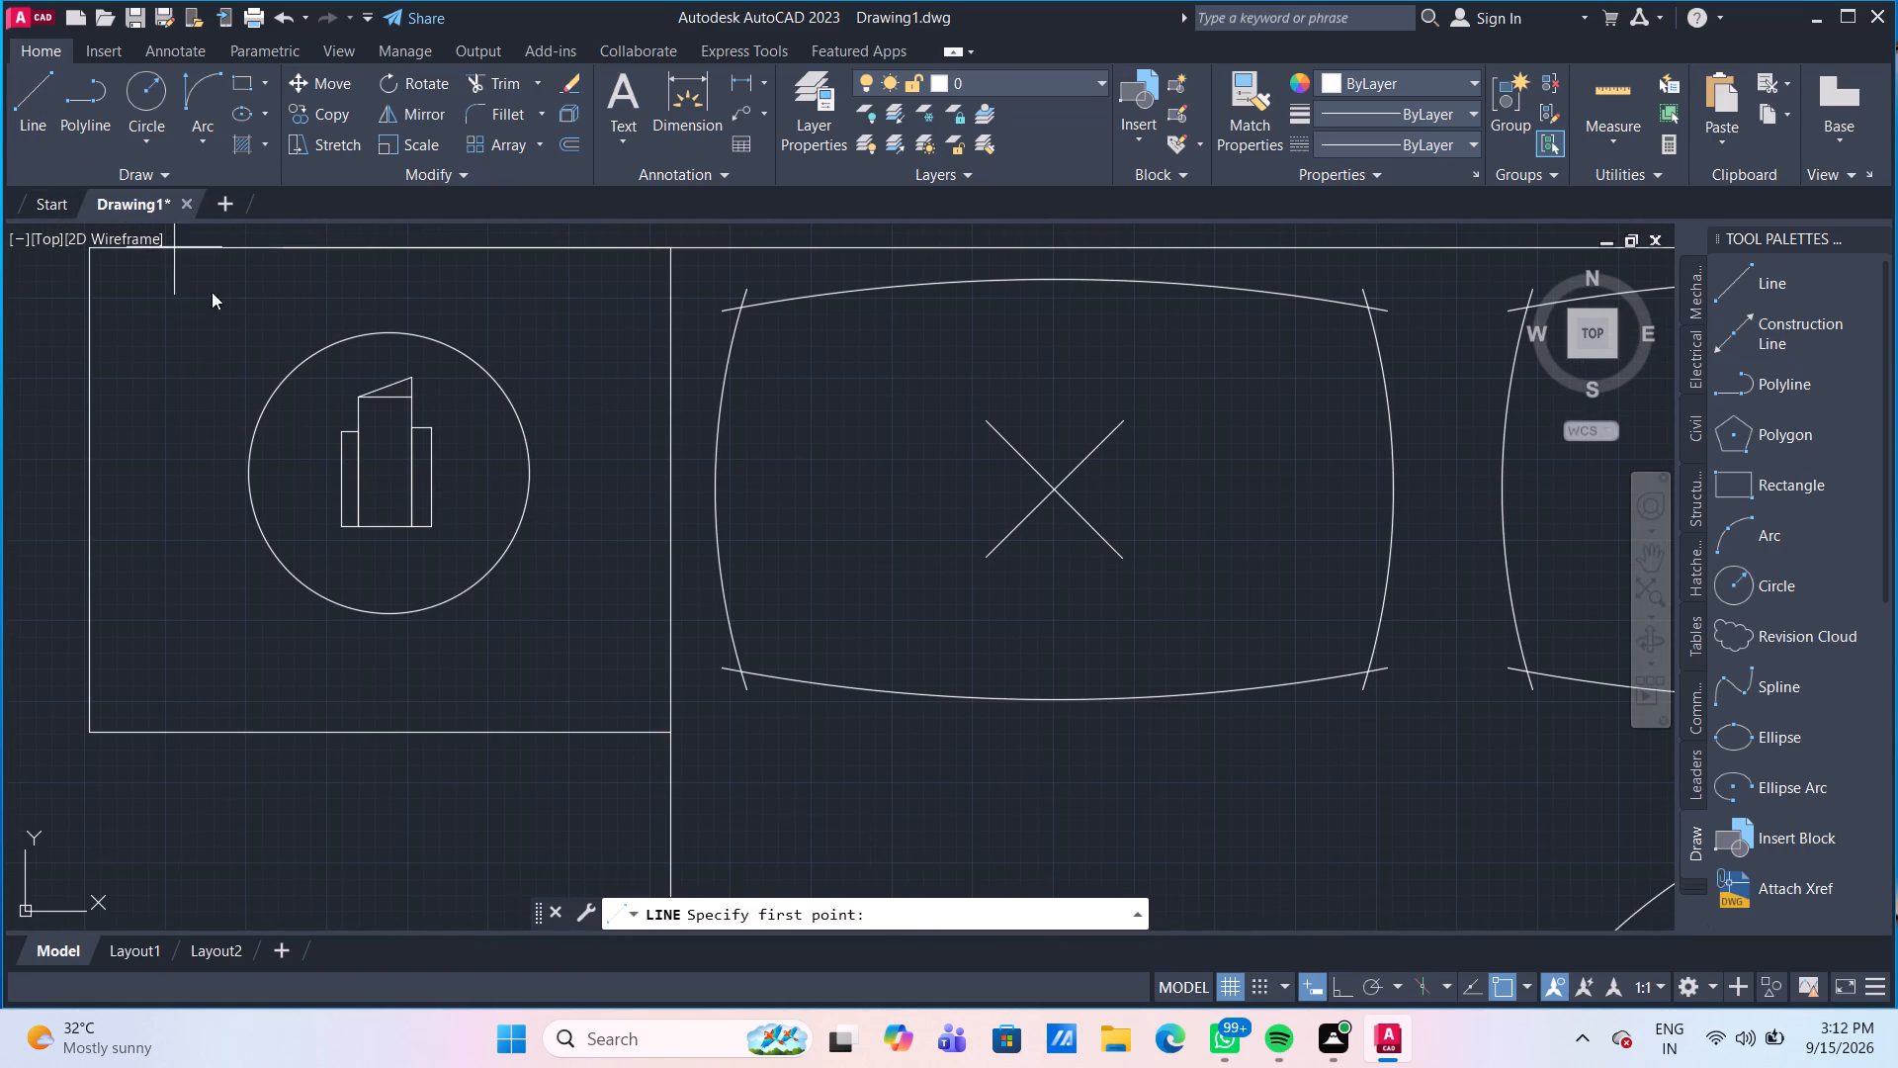
scroll(373, 417, up, 1)
drag(393, 390, 394, 409)
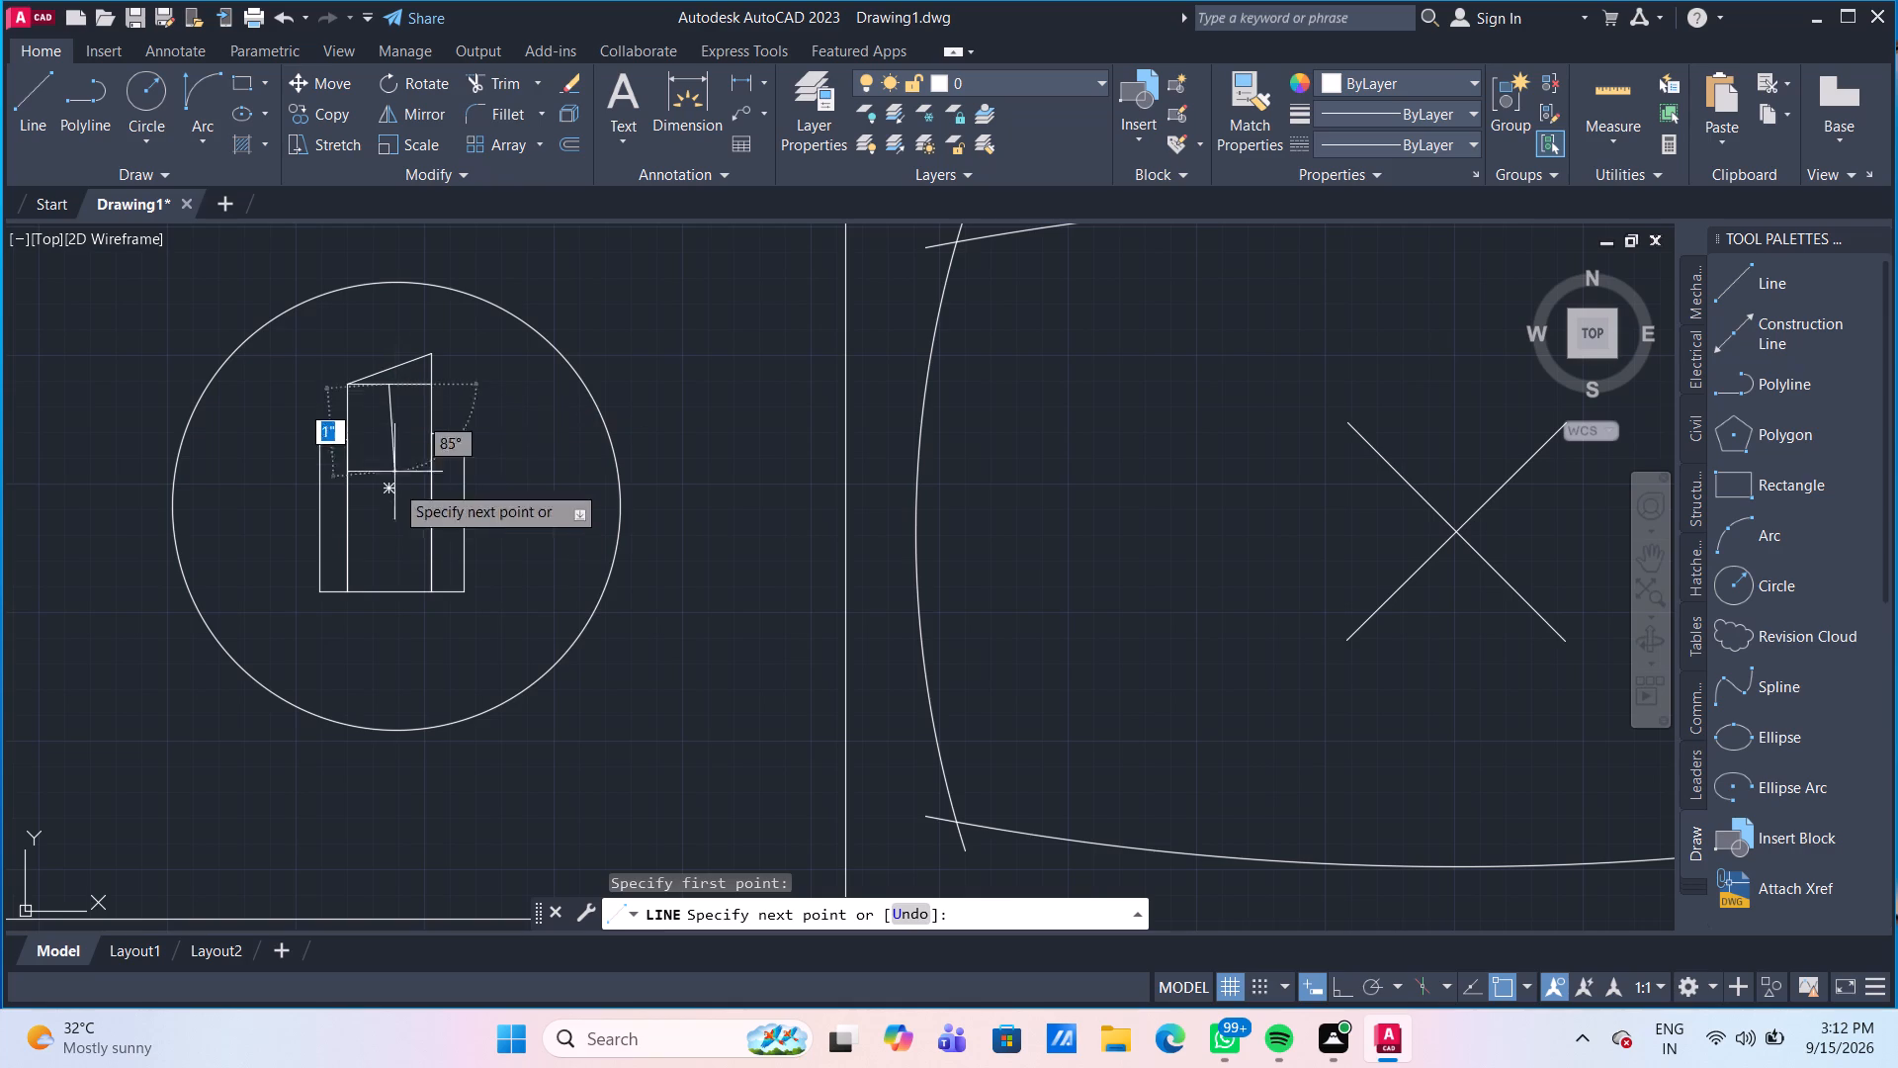
click(391, 592)
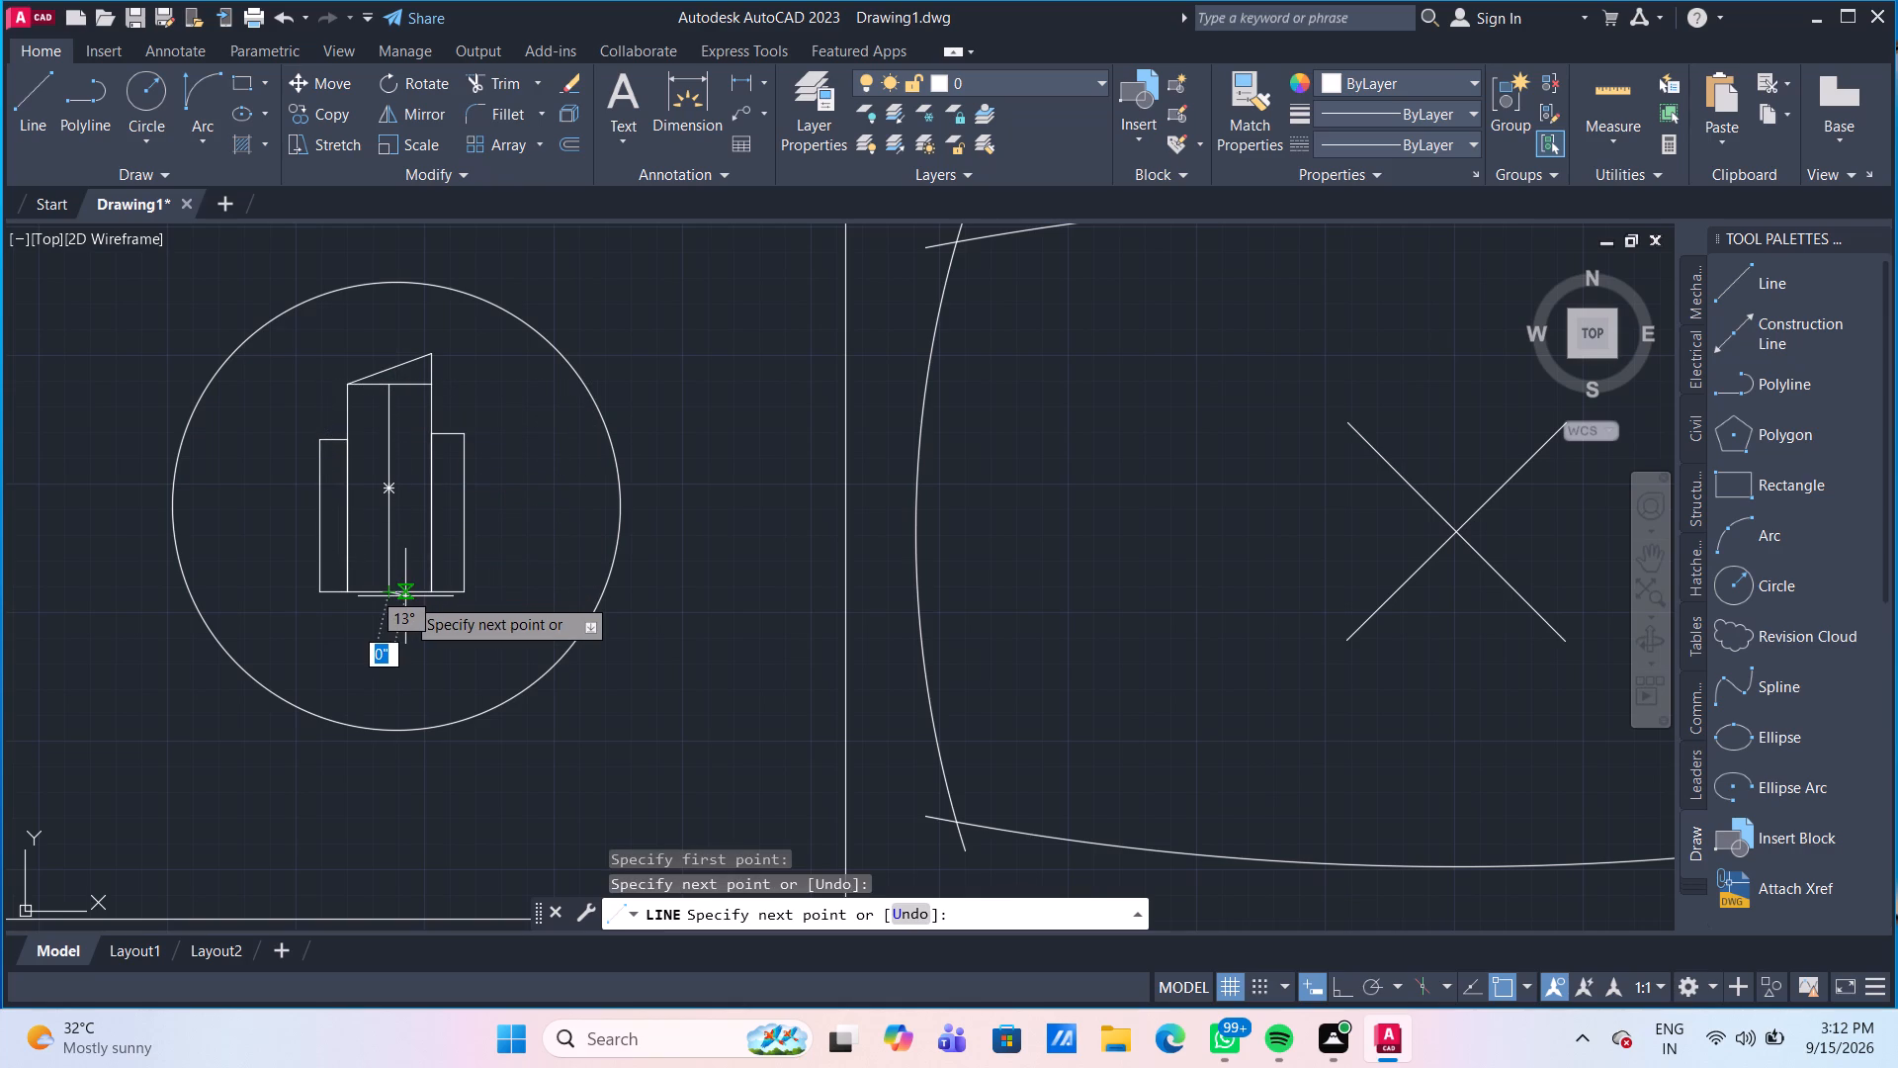
key(Escape)
Select the bed's sides, foot and rounded corners plus the side tables' outer edges, and change layer 0's colour to magenta.
scroll(430, 581, down, 2)
scroll(489, 641, down, 3)
scroll(485, 682, up, 1)
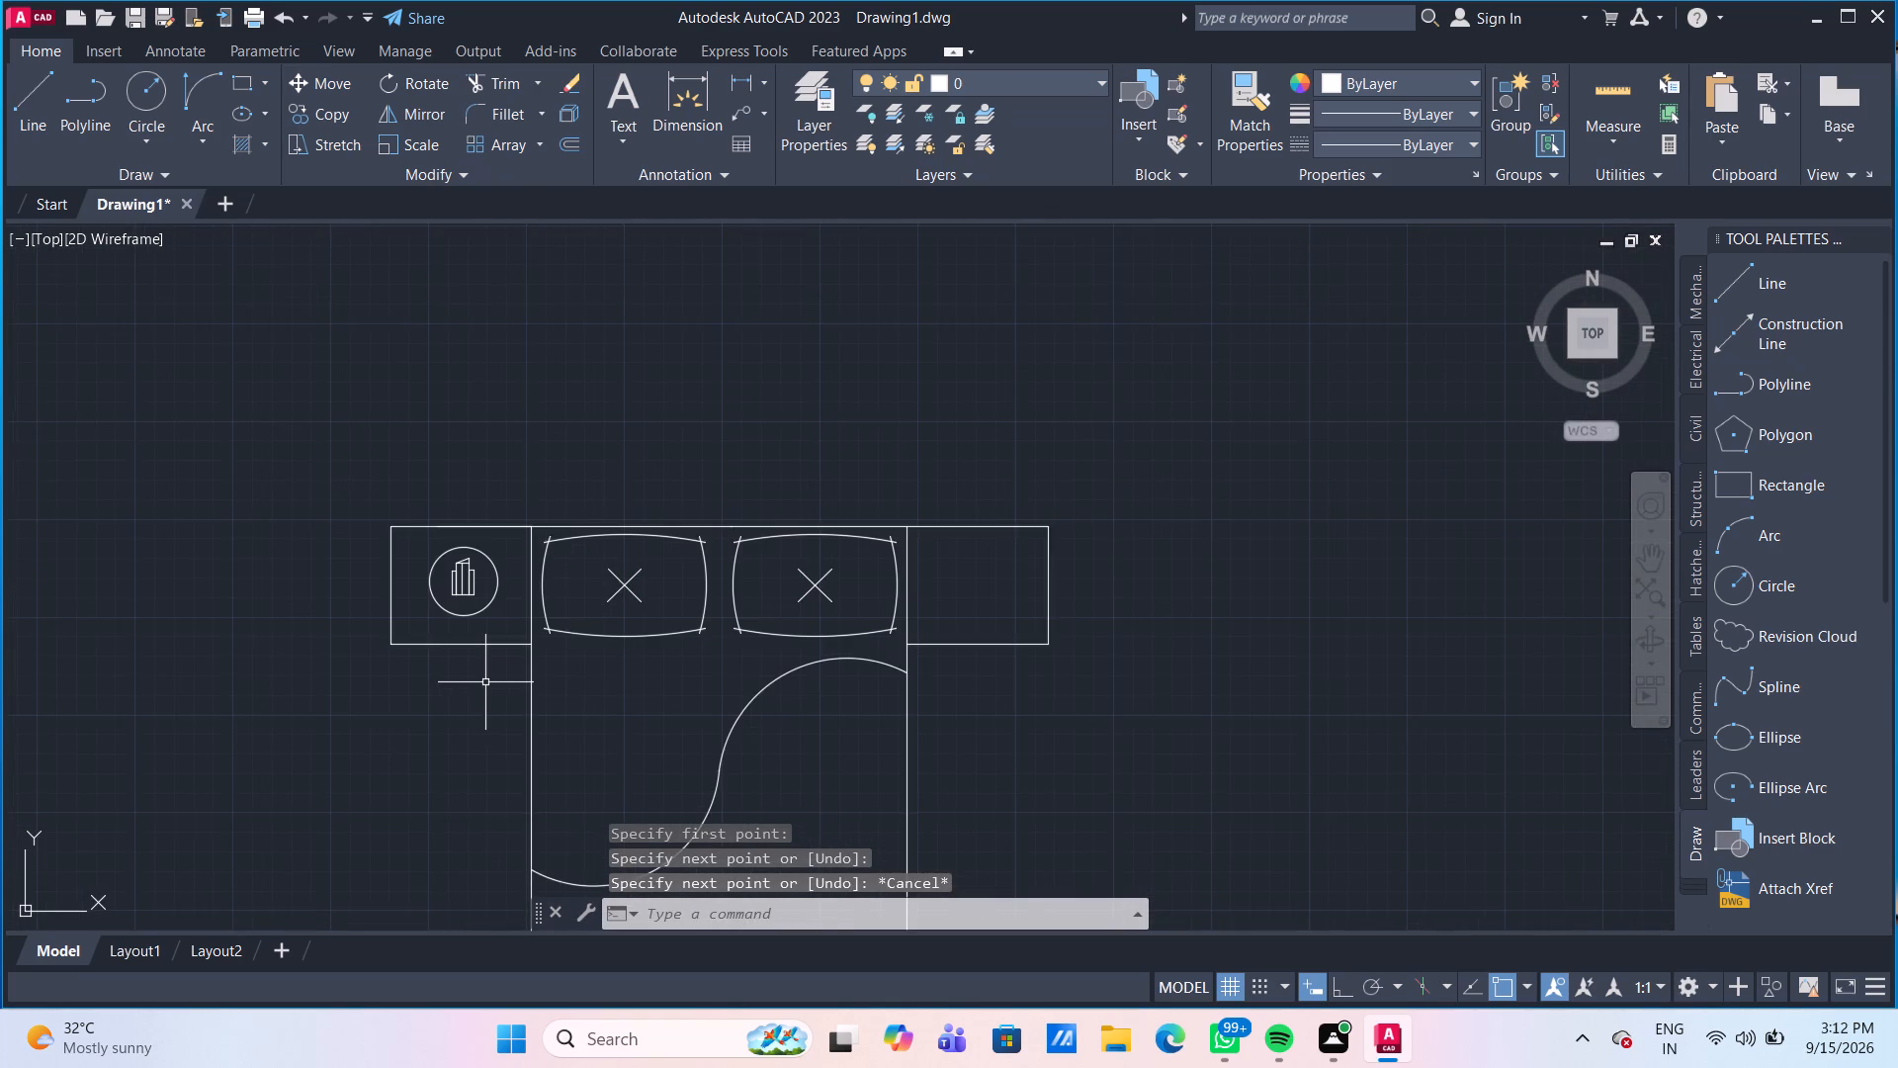
middle_drag(485, 682, 454, 505)
scroll(454, 505, down, 2)
middle_drag(518, 623, 510, 580)
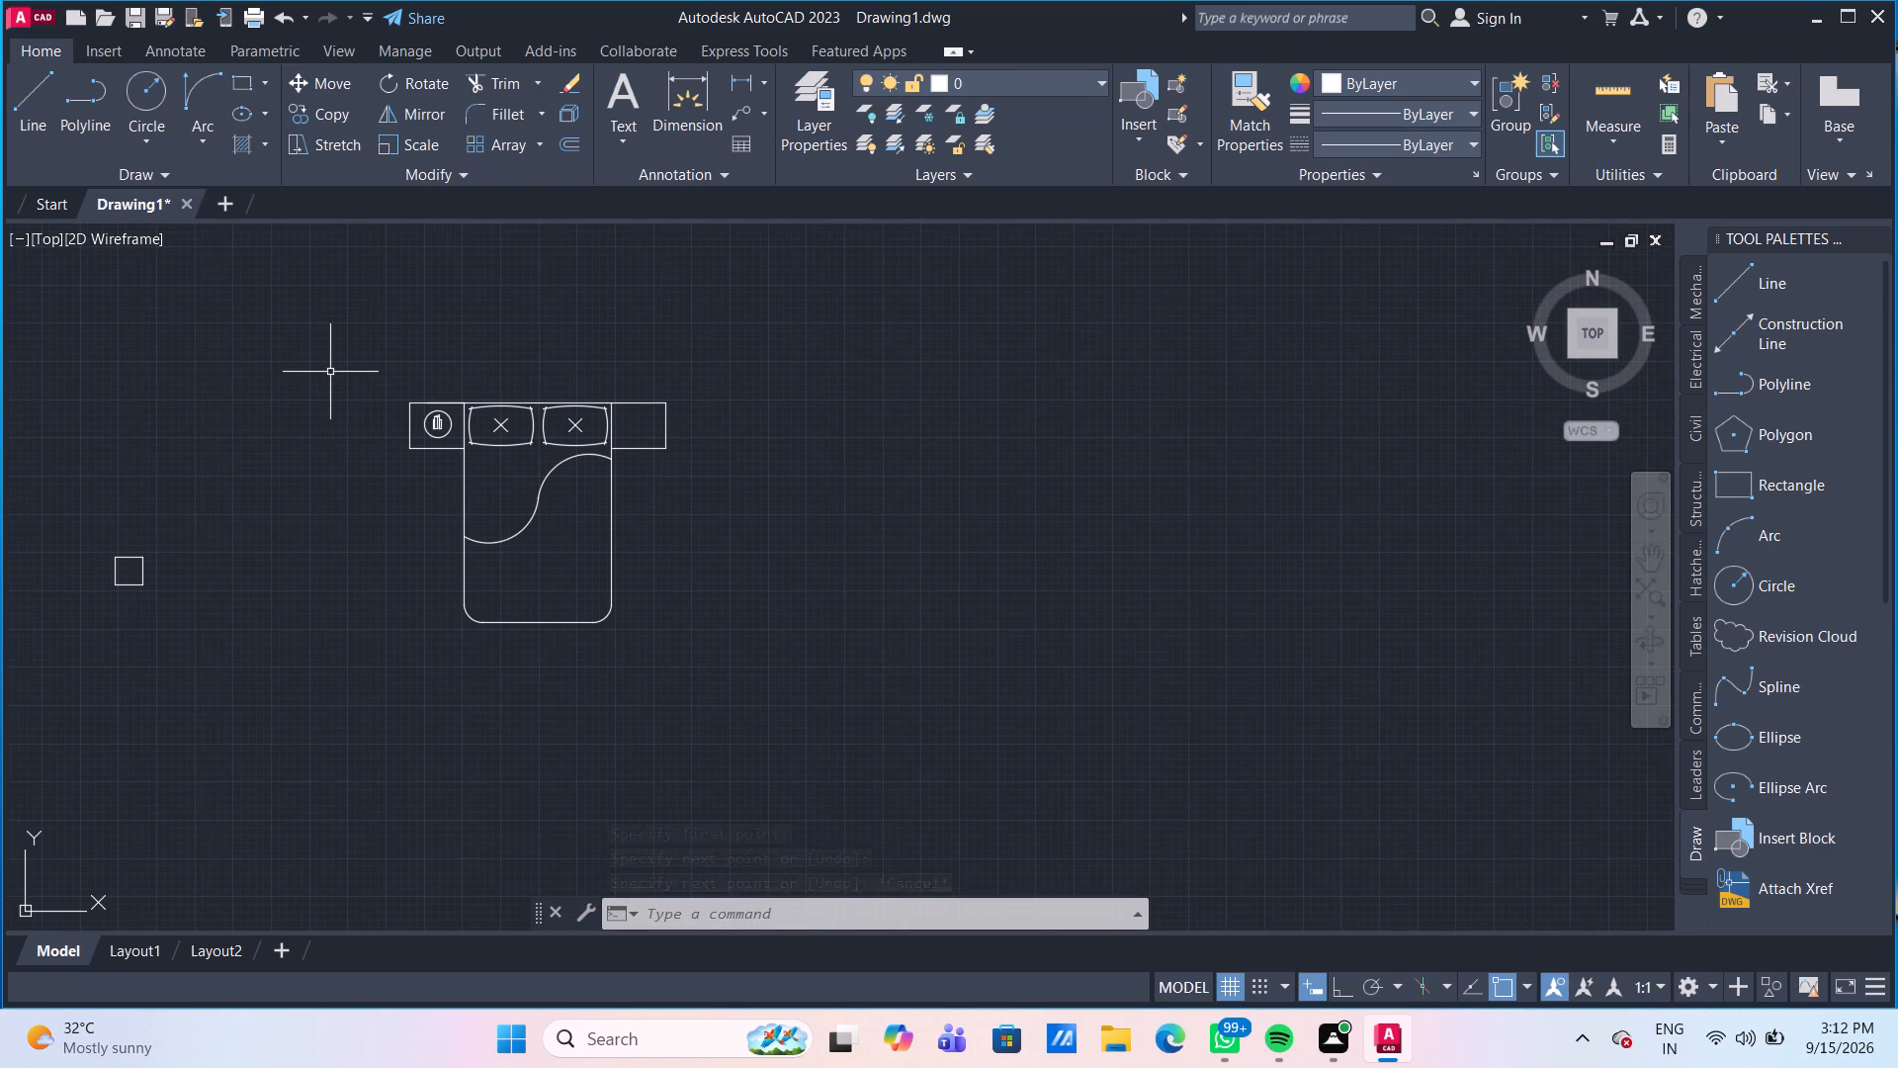
click(464, 572)
drag(684, 659, 613, 611)
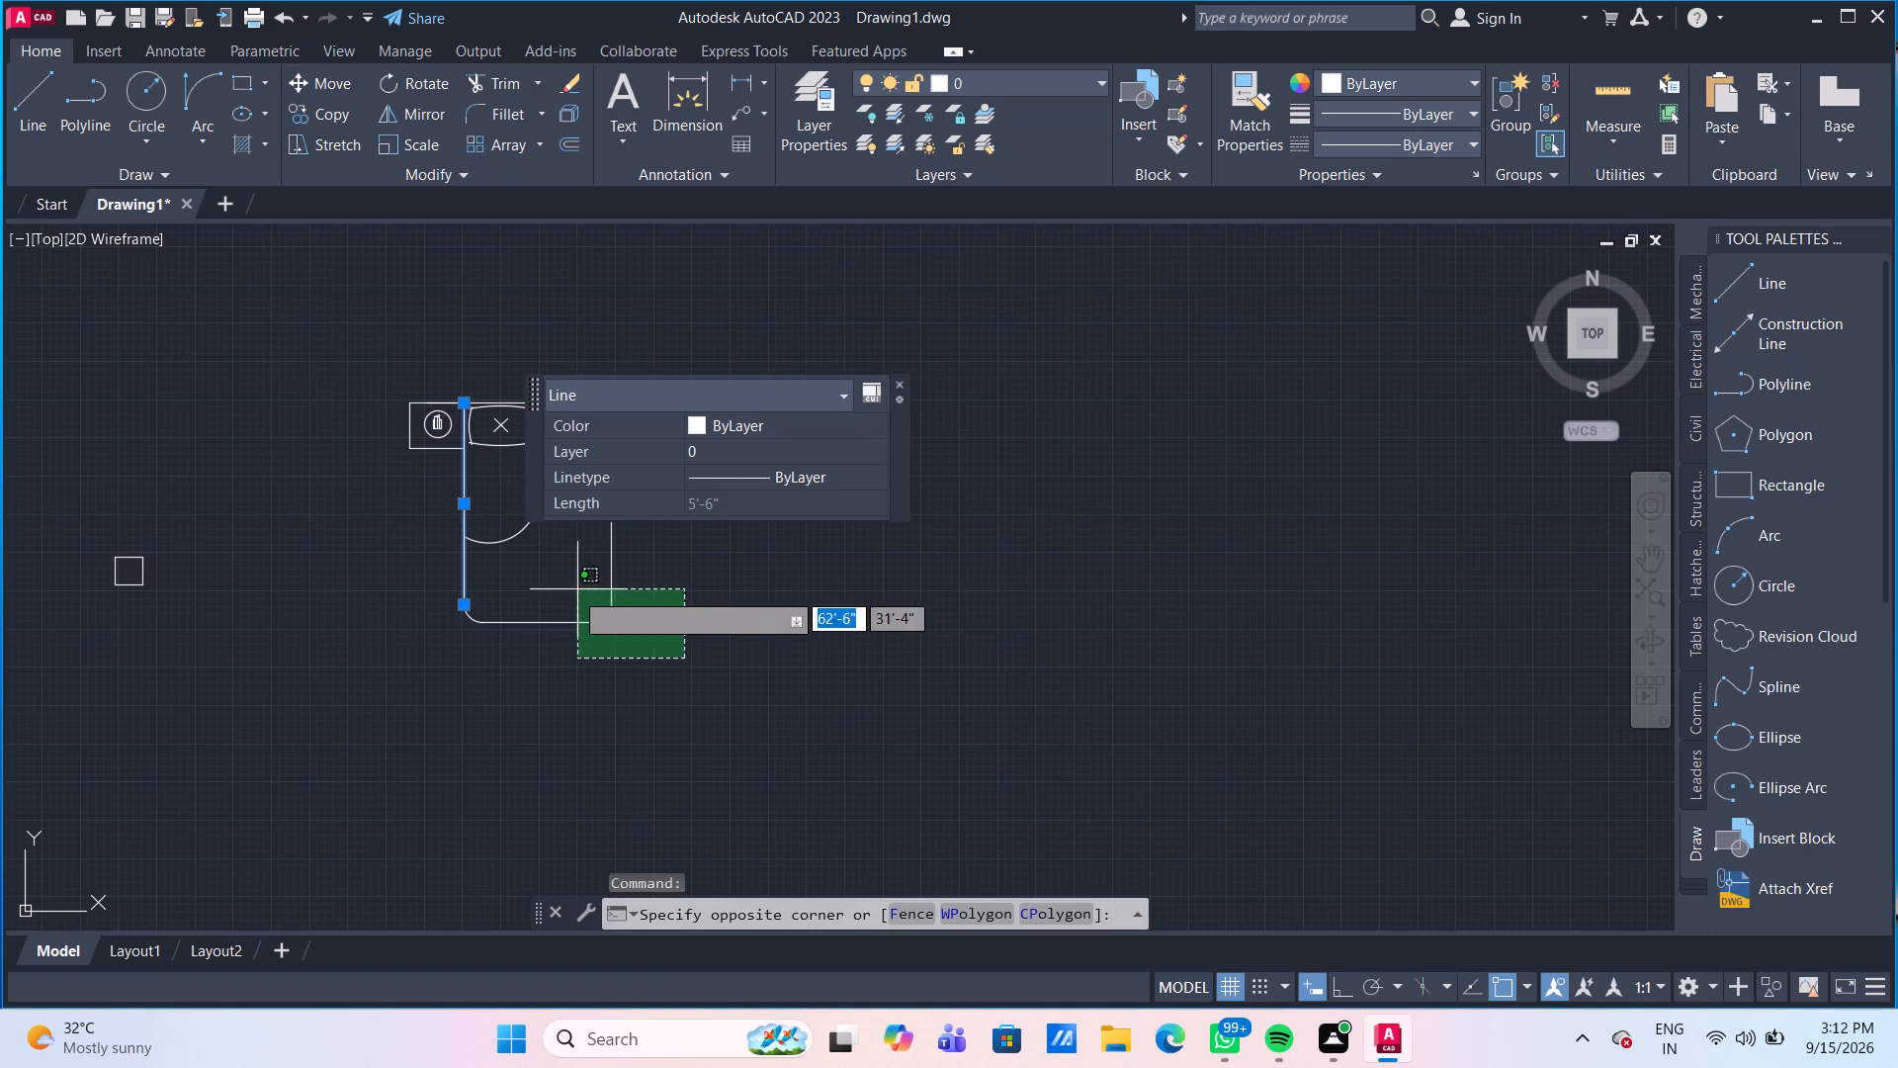
click(447, 569)
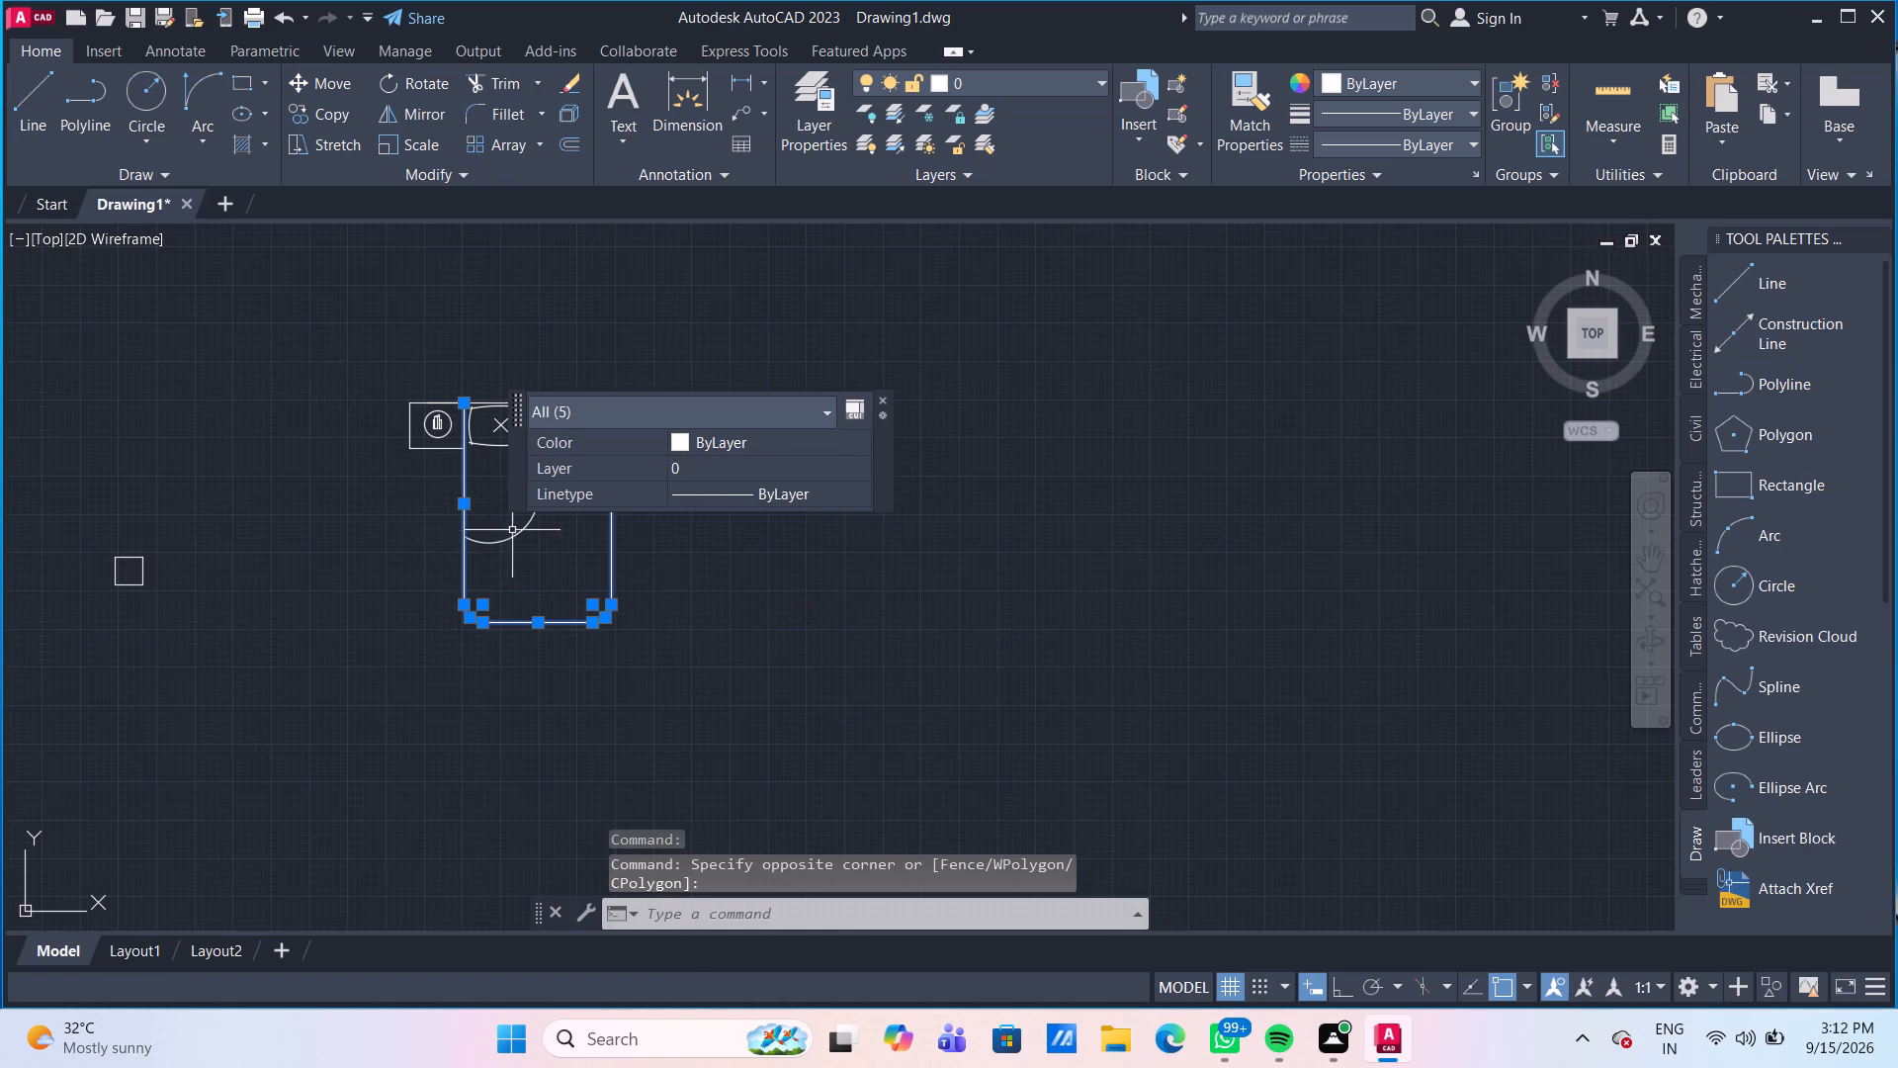
middle_drag(514, 534, 346, 704)
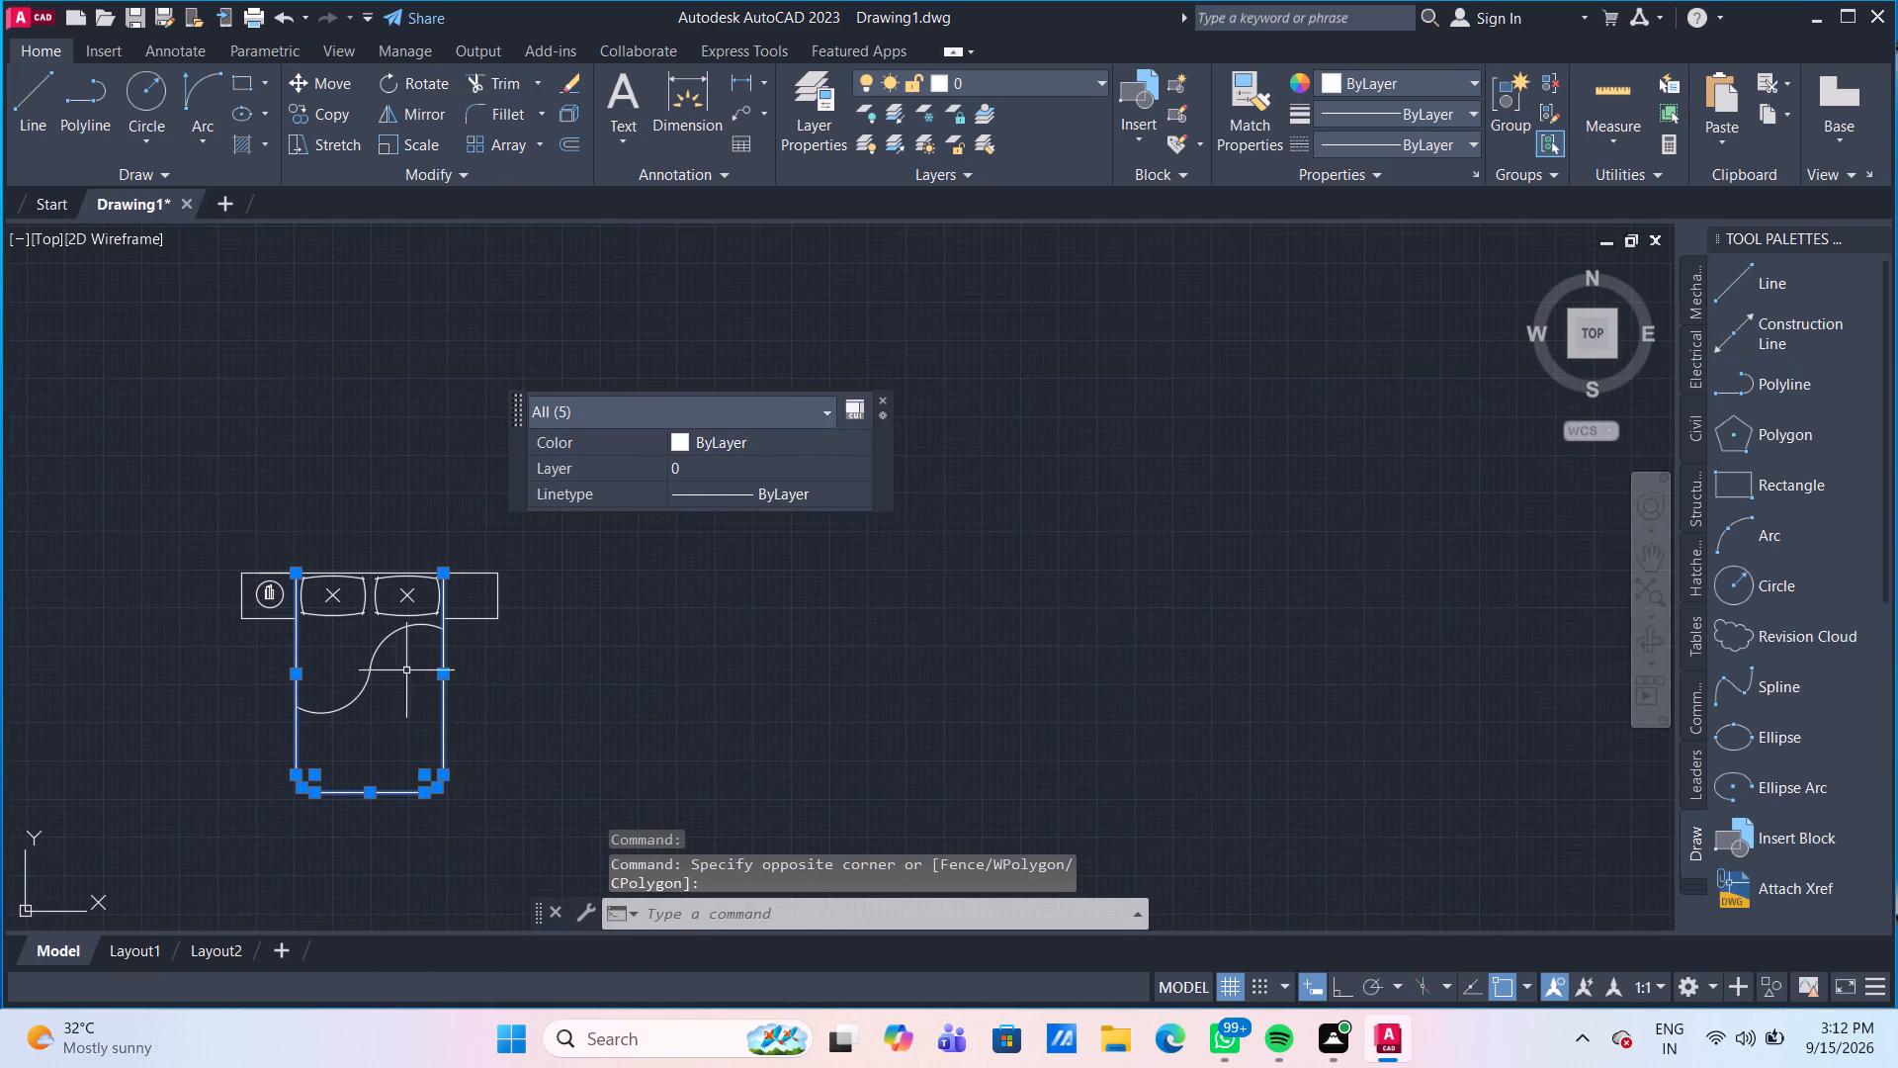
scroll(499, 619, up, 2)
click(442, 620)
scroll(422, 661, down, 2)
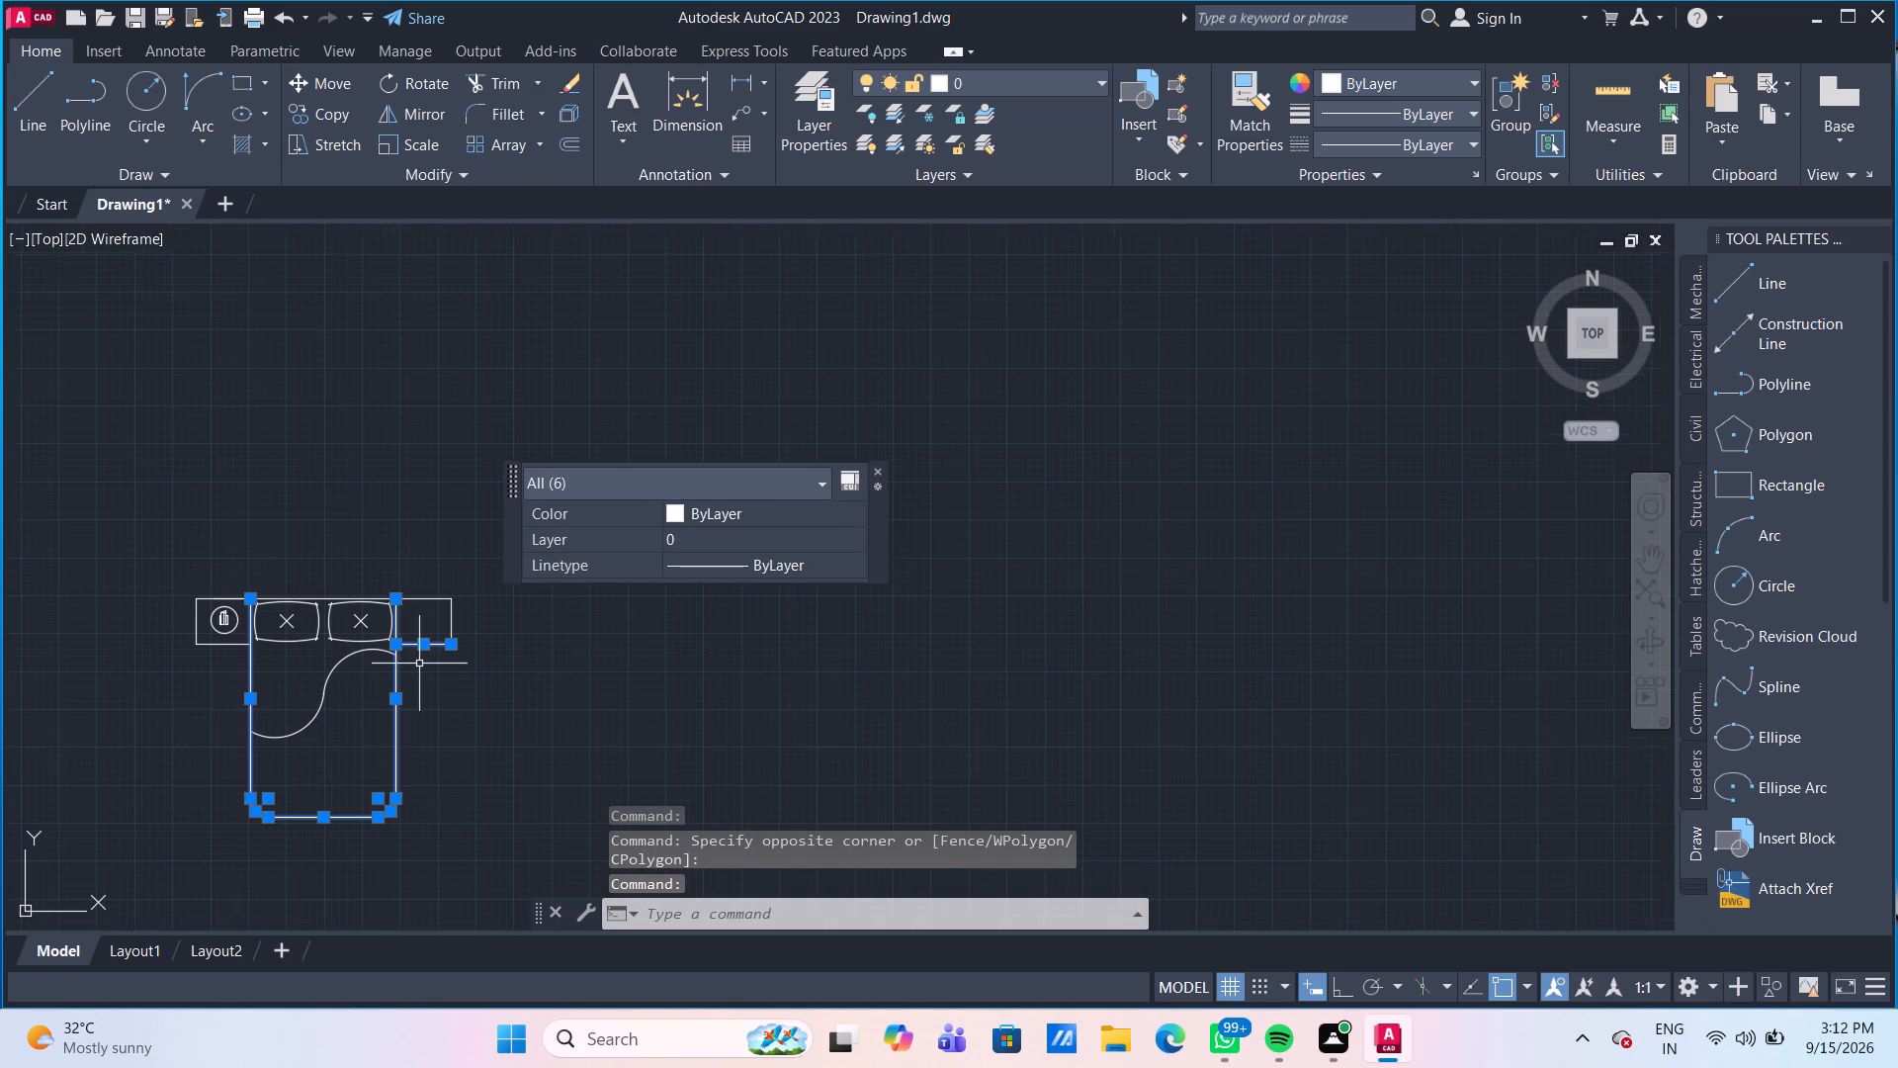
scroll(152, 649, up, 1)
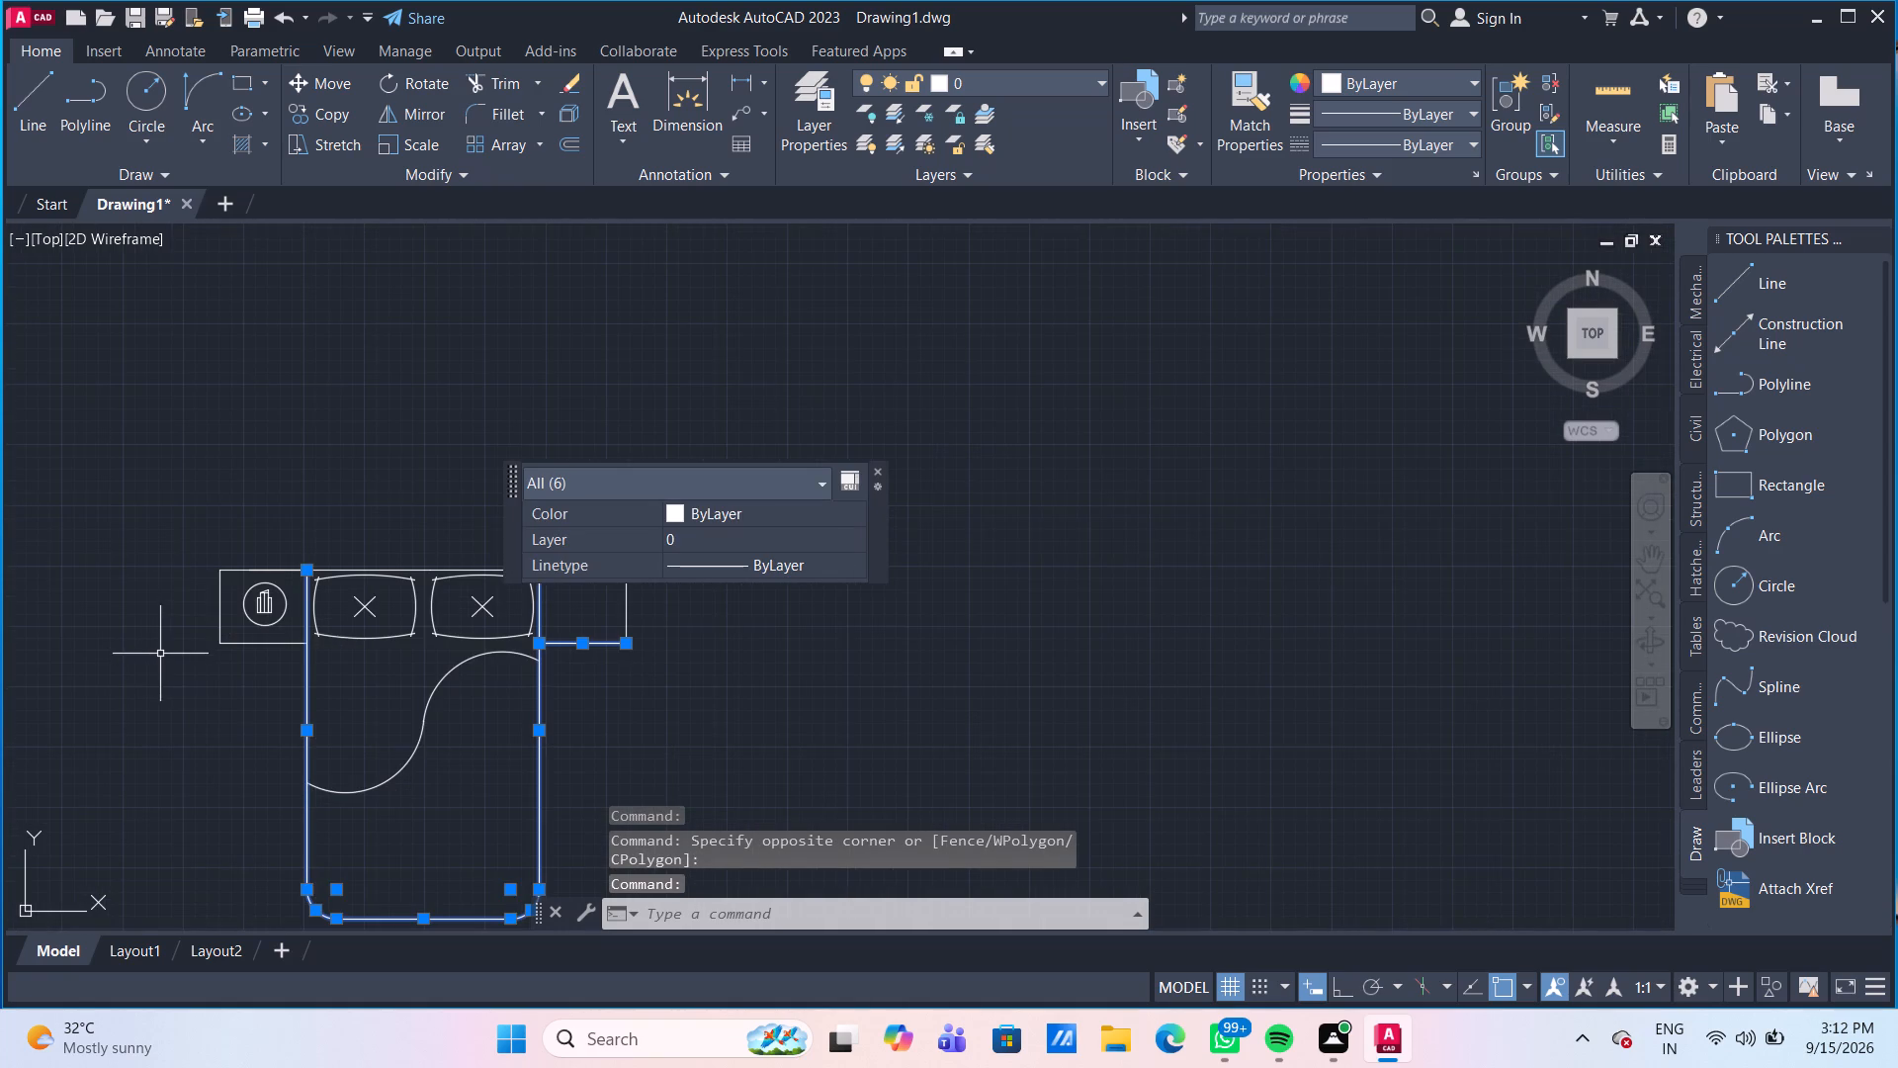
middle_drag(164, 658, 189, 699)
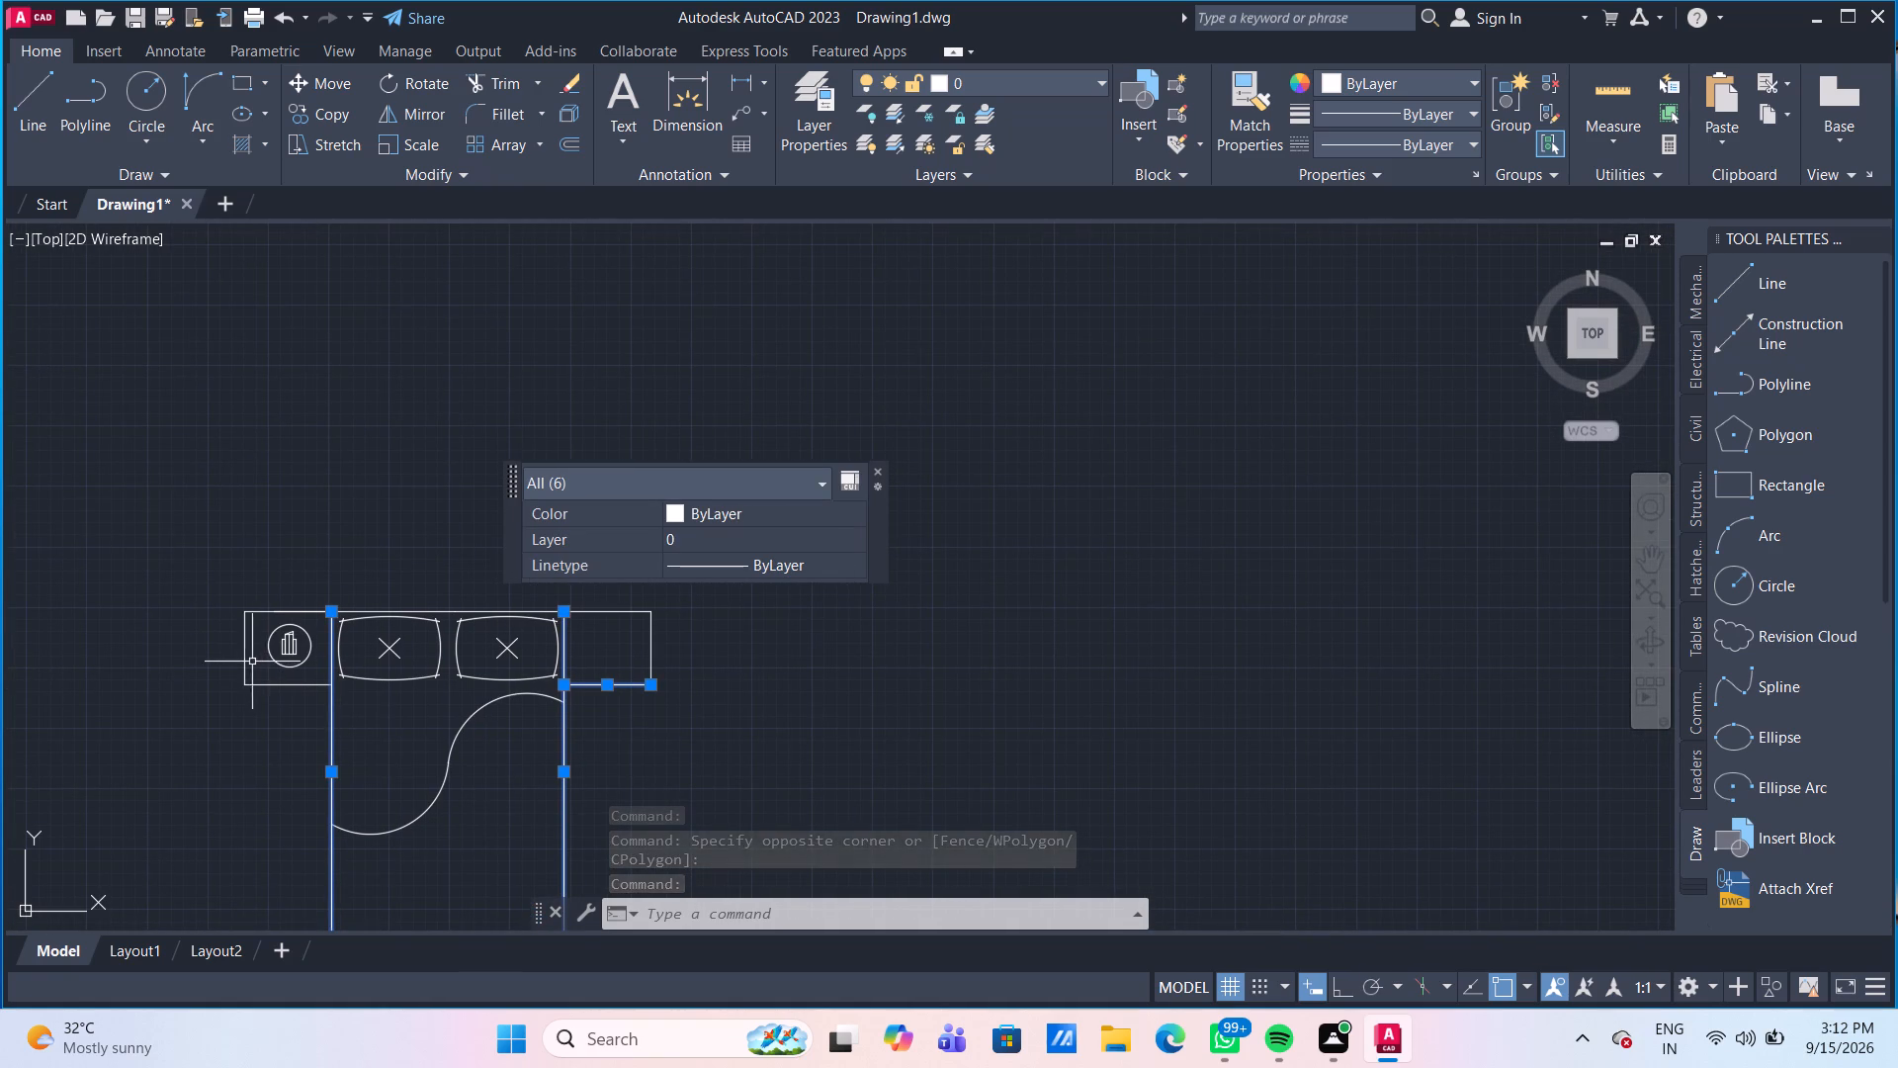
click(244, 657)
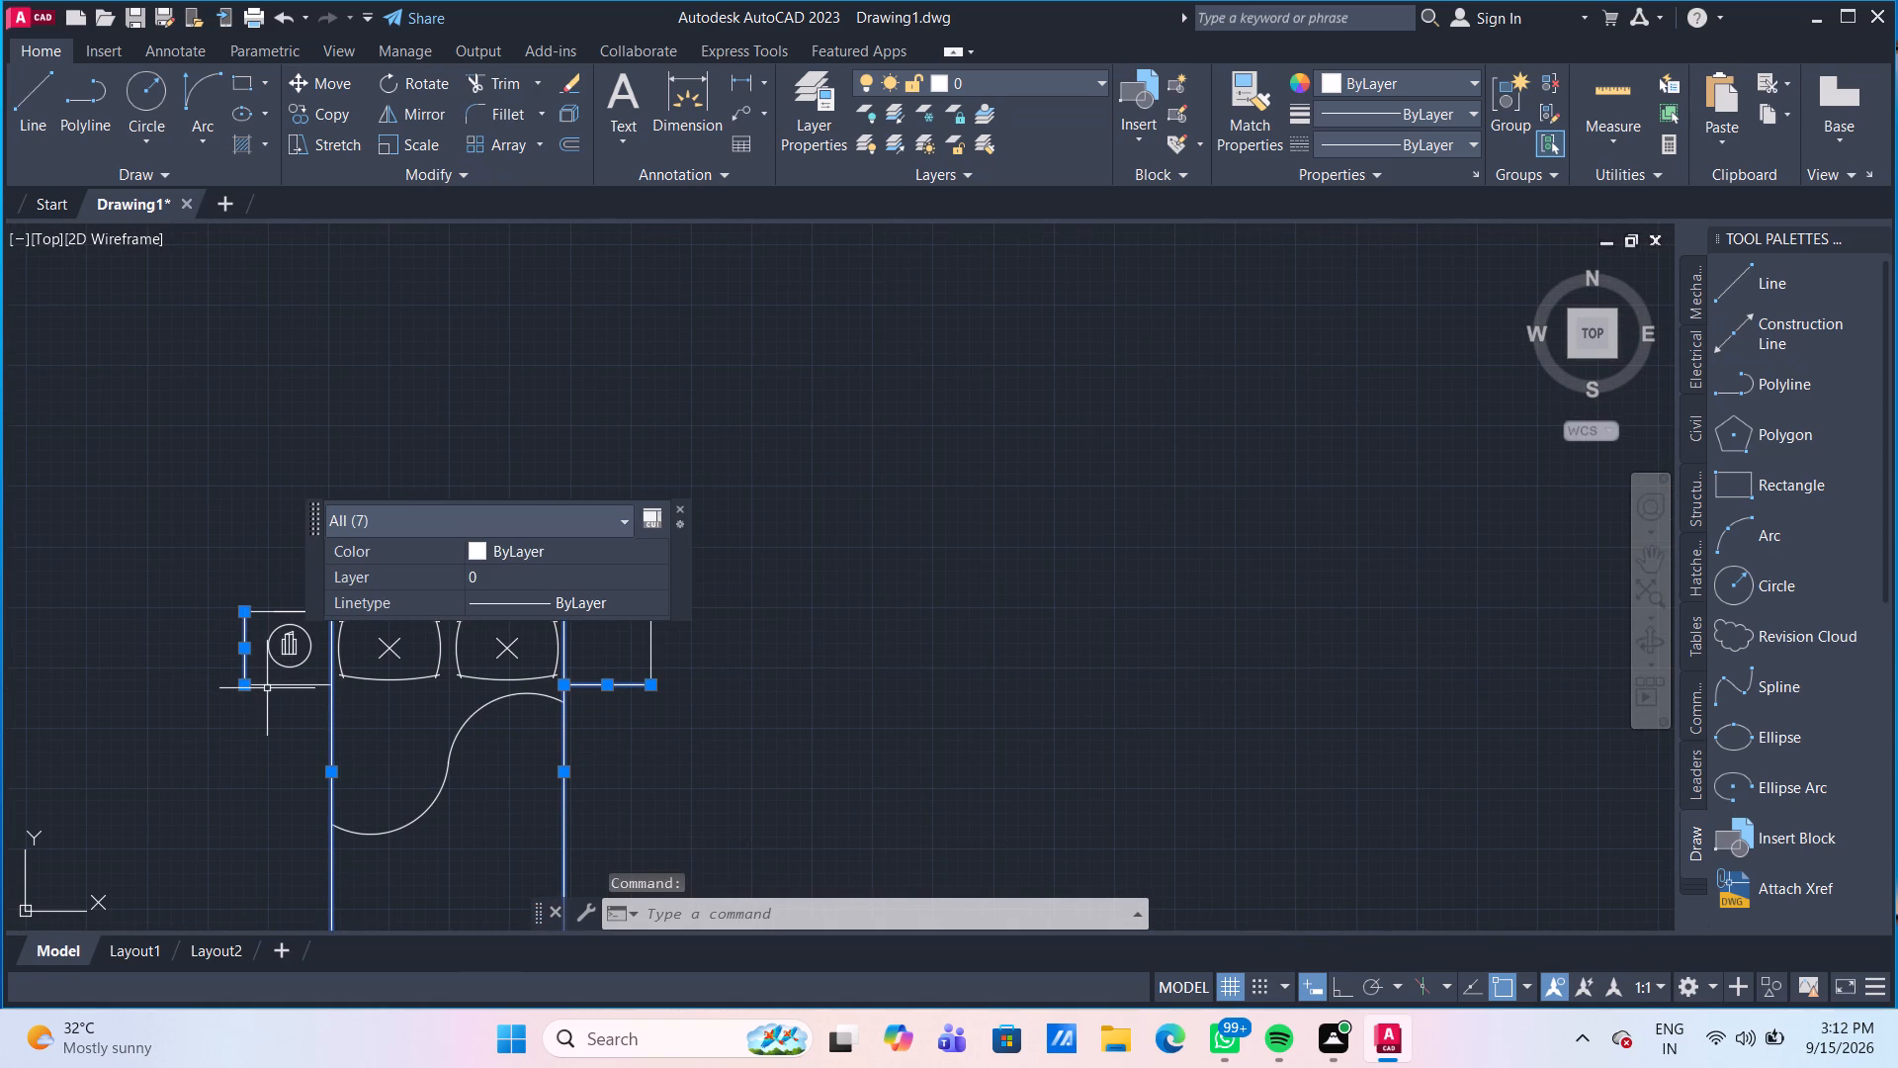
click(279, 686)
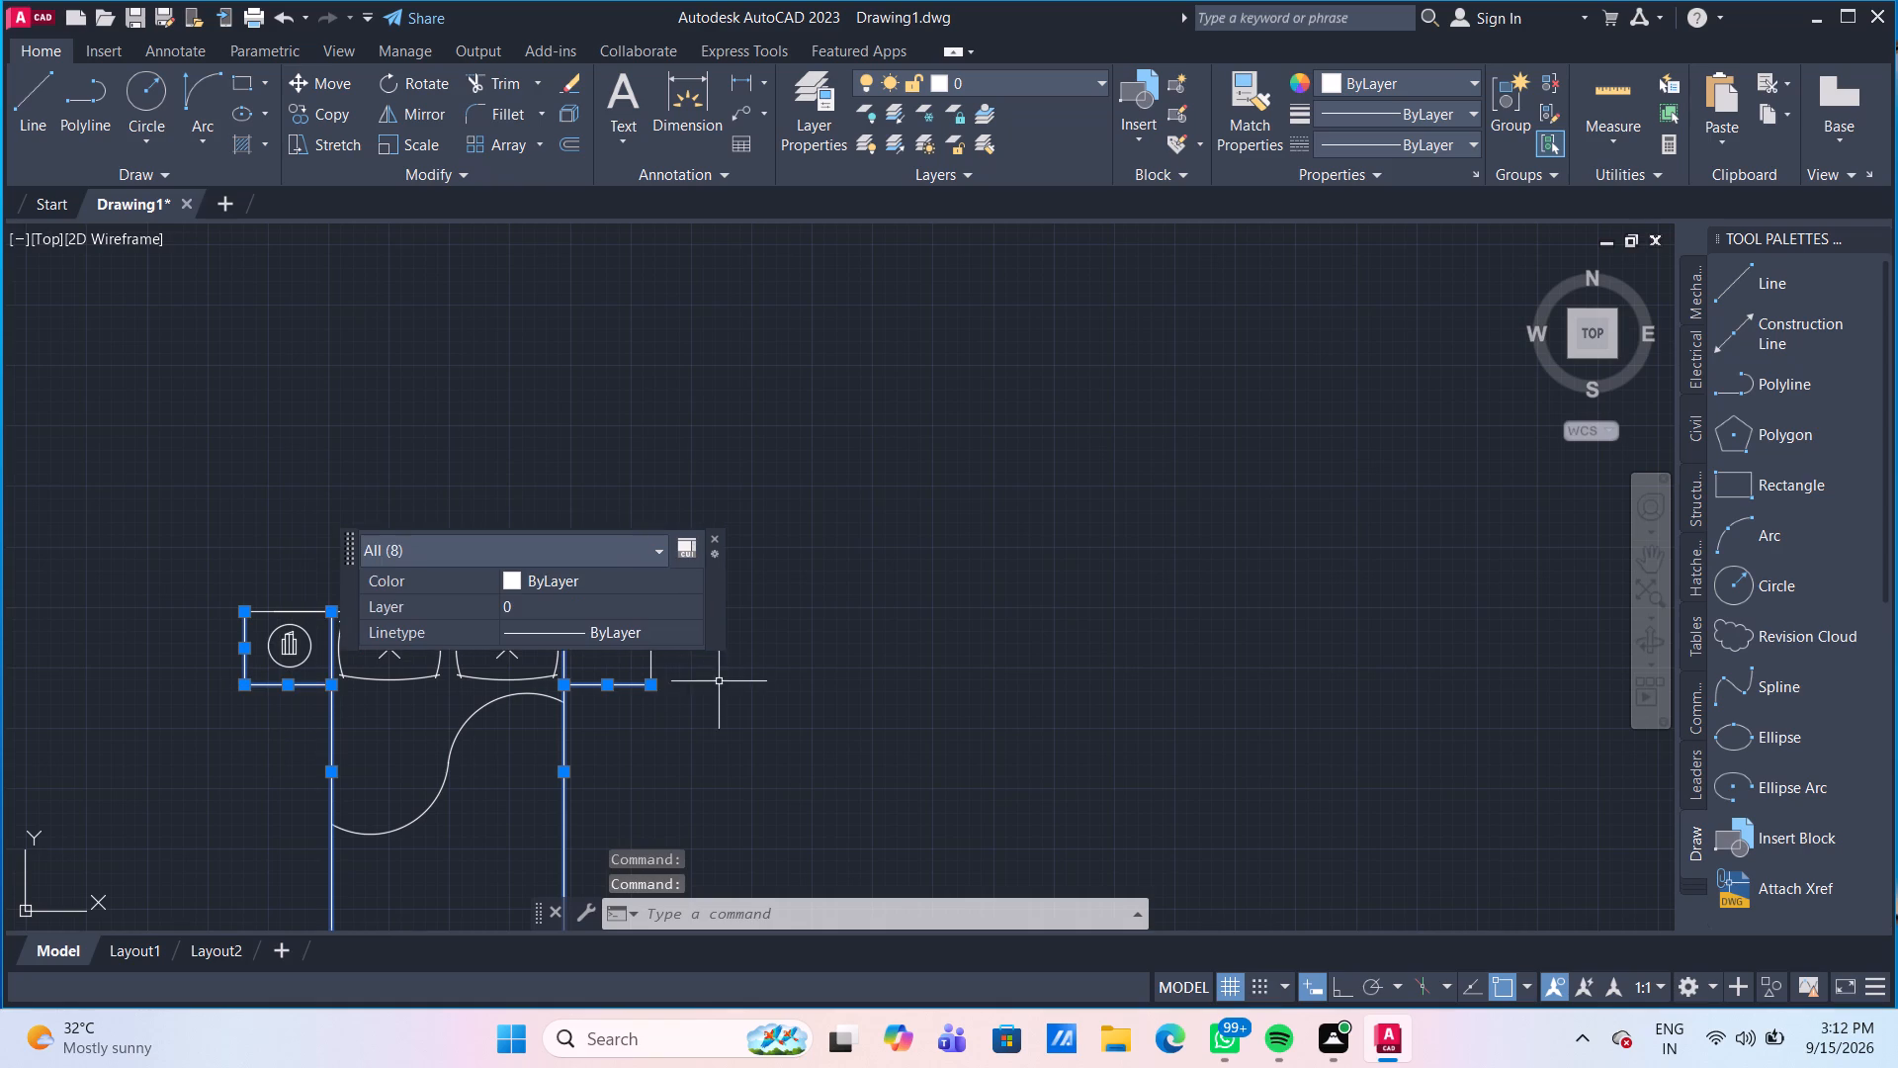
click(650, 659)
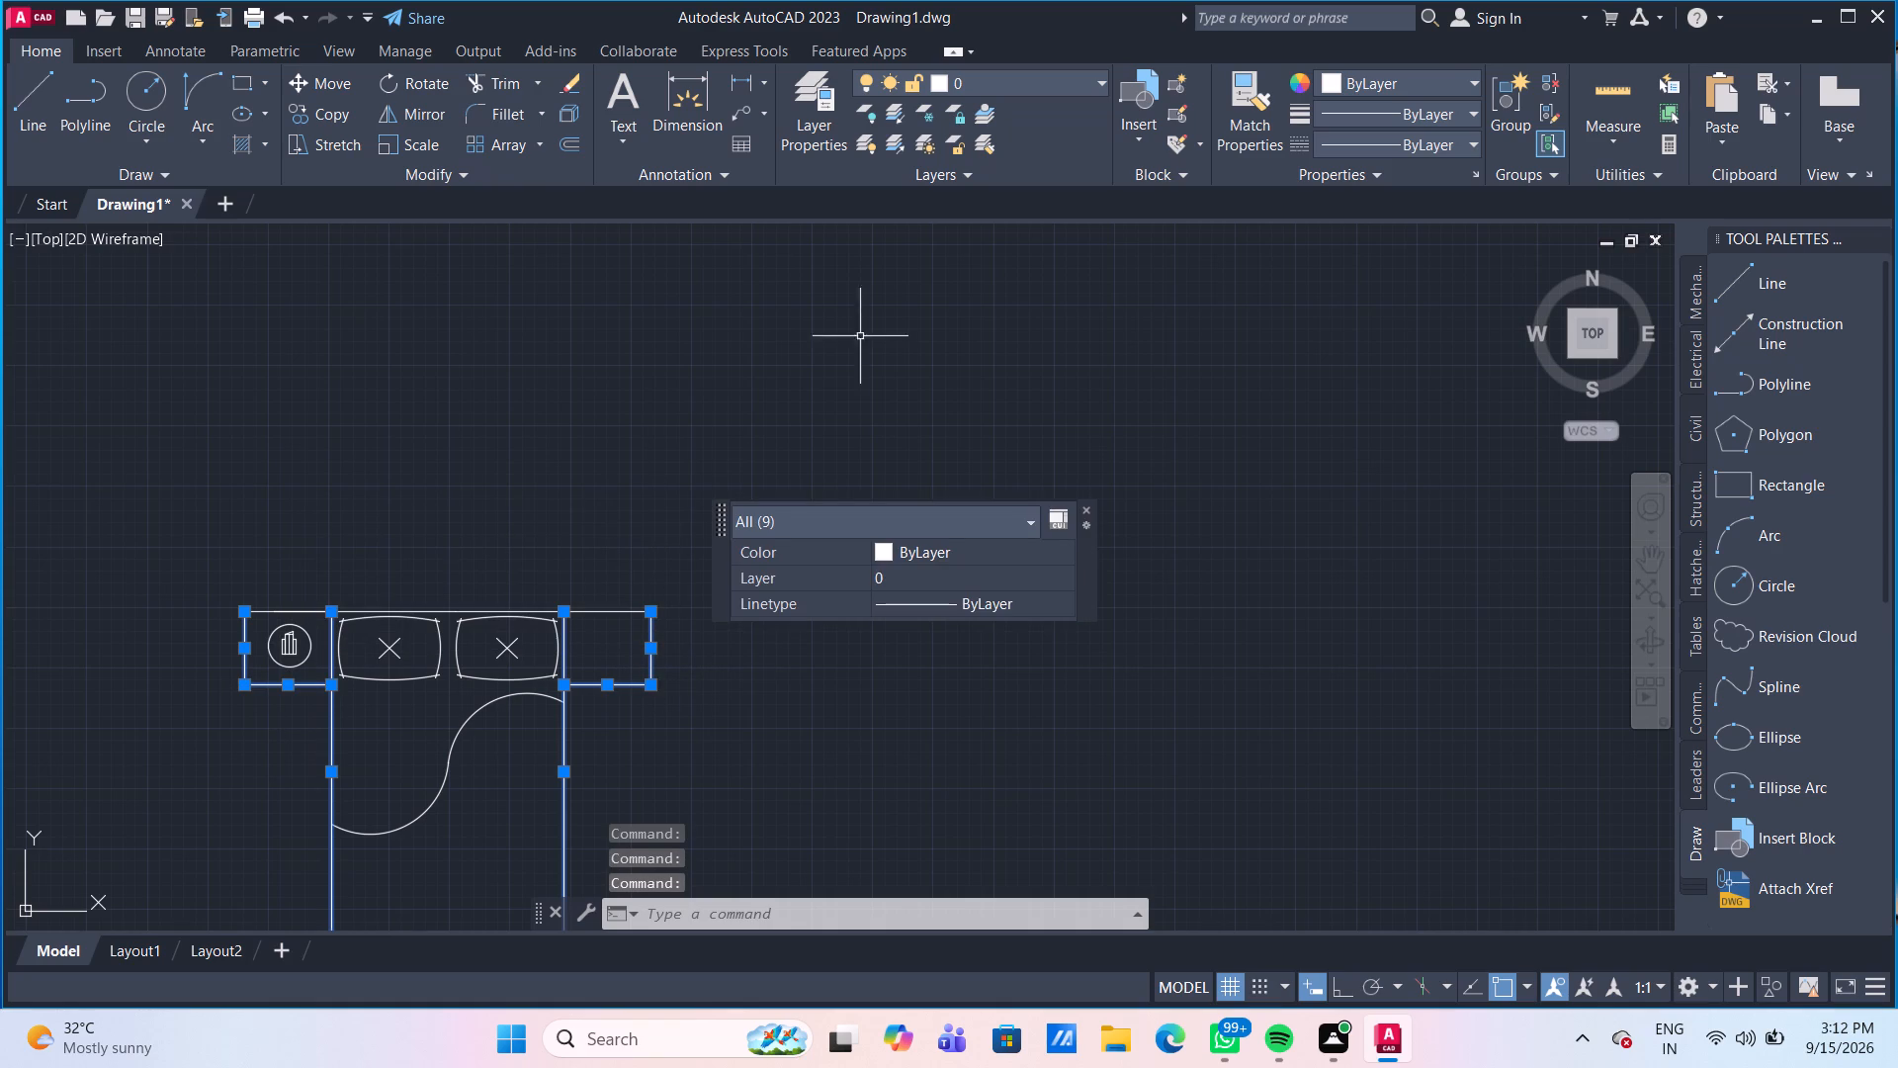
click(1027, 84)
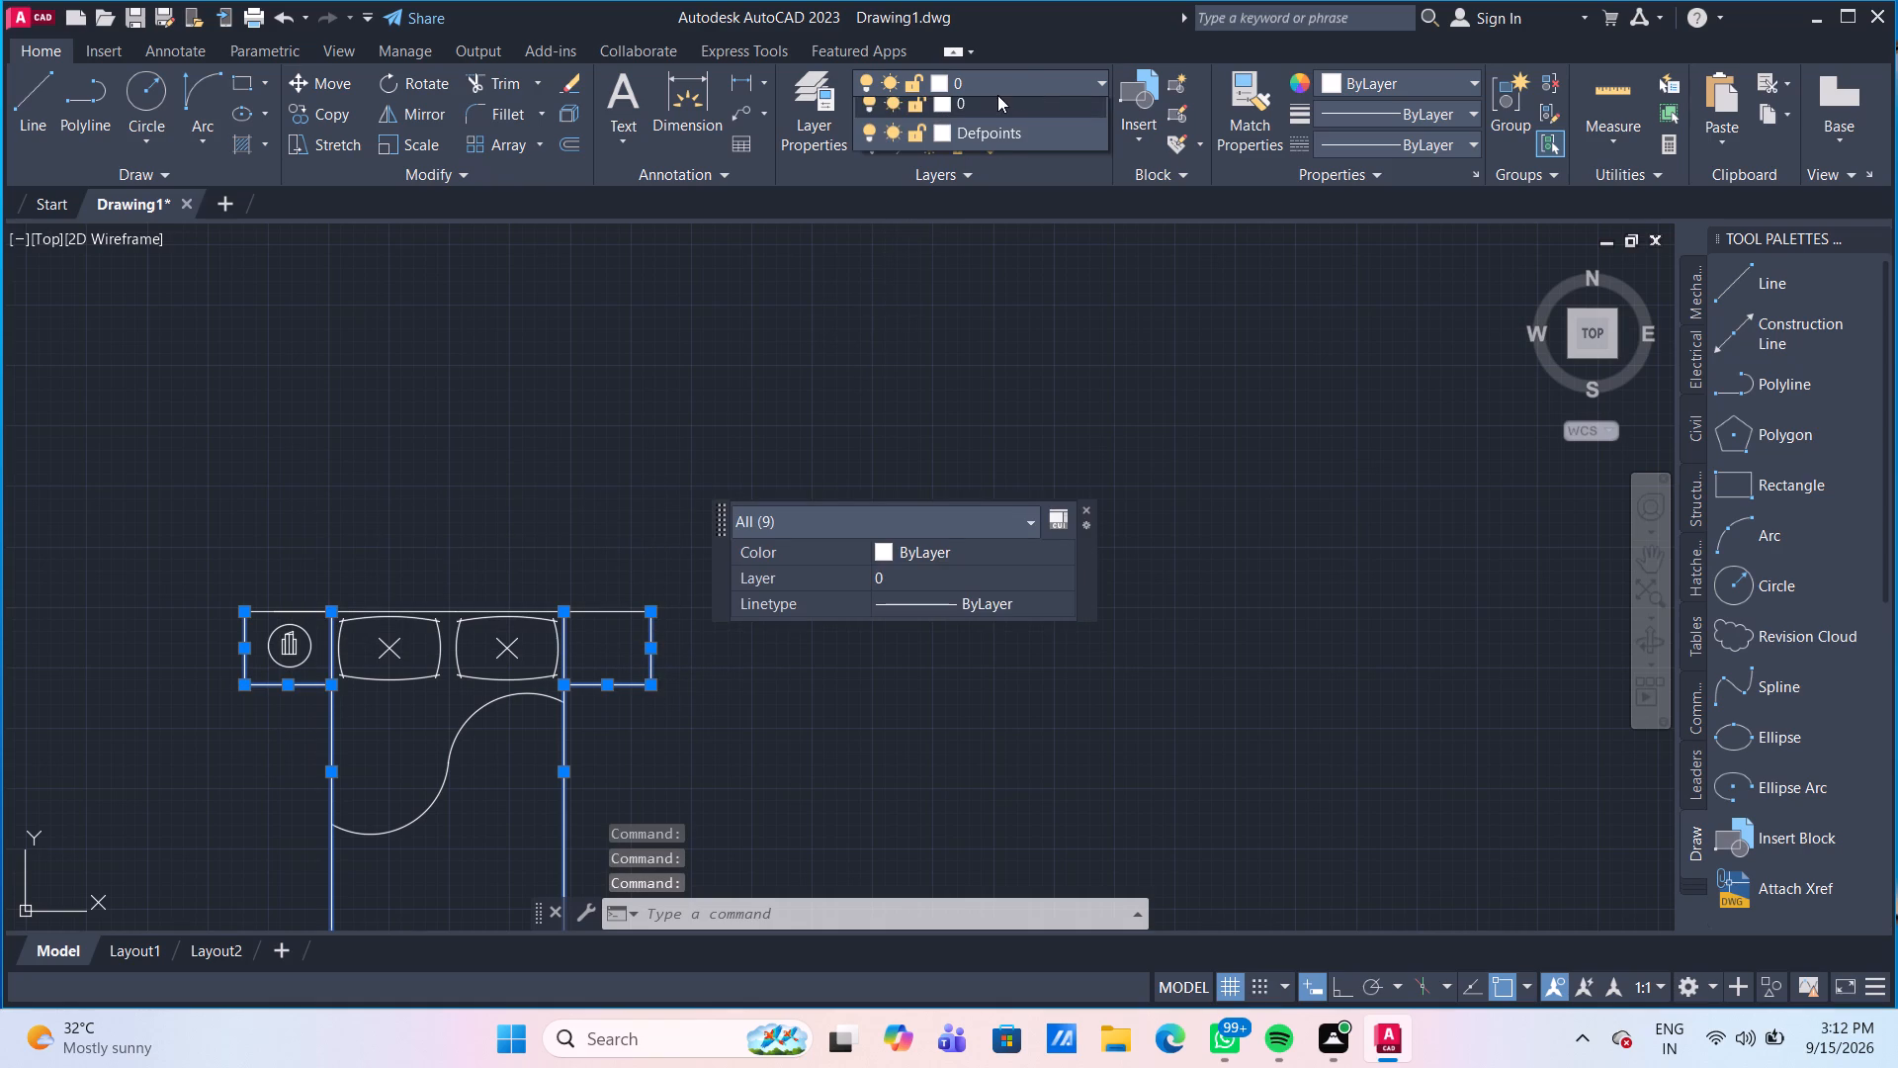
click(940, 118)
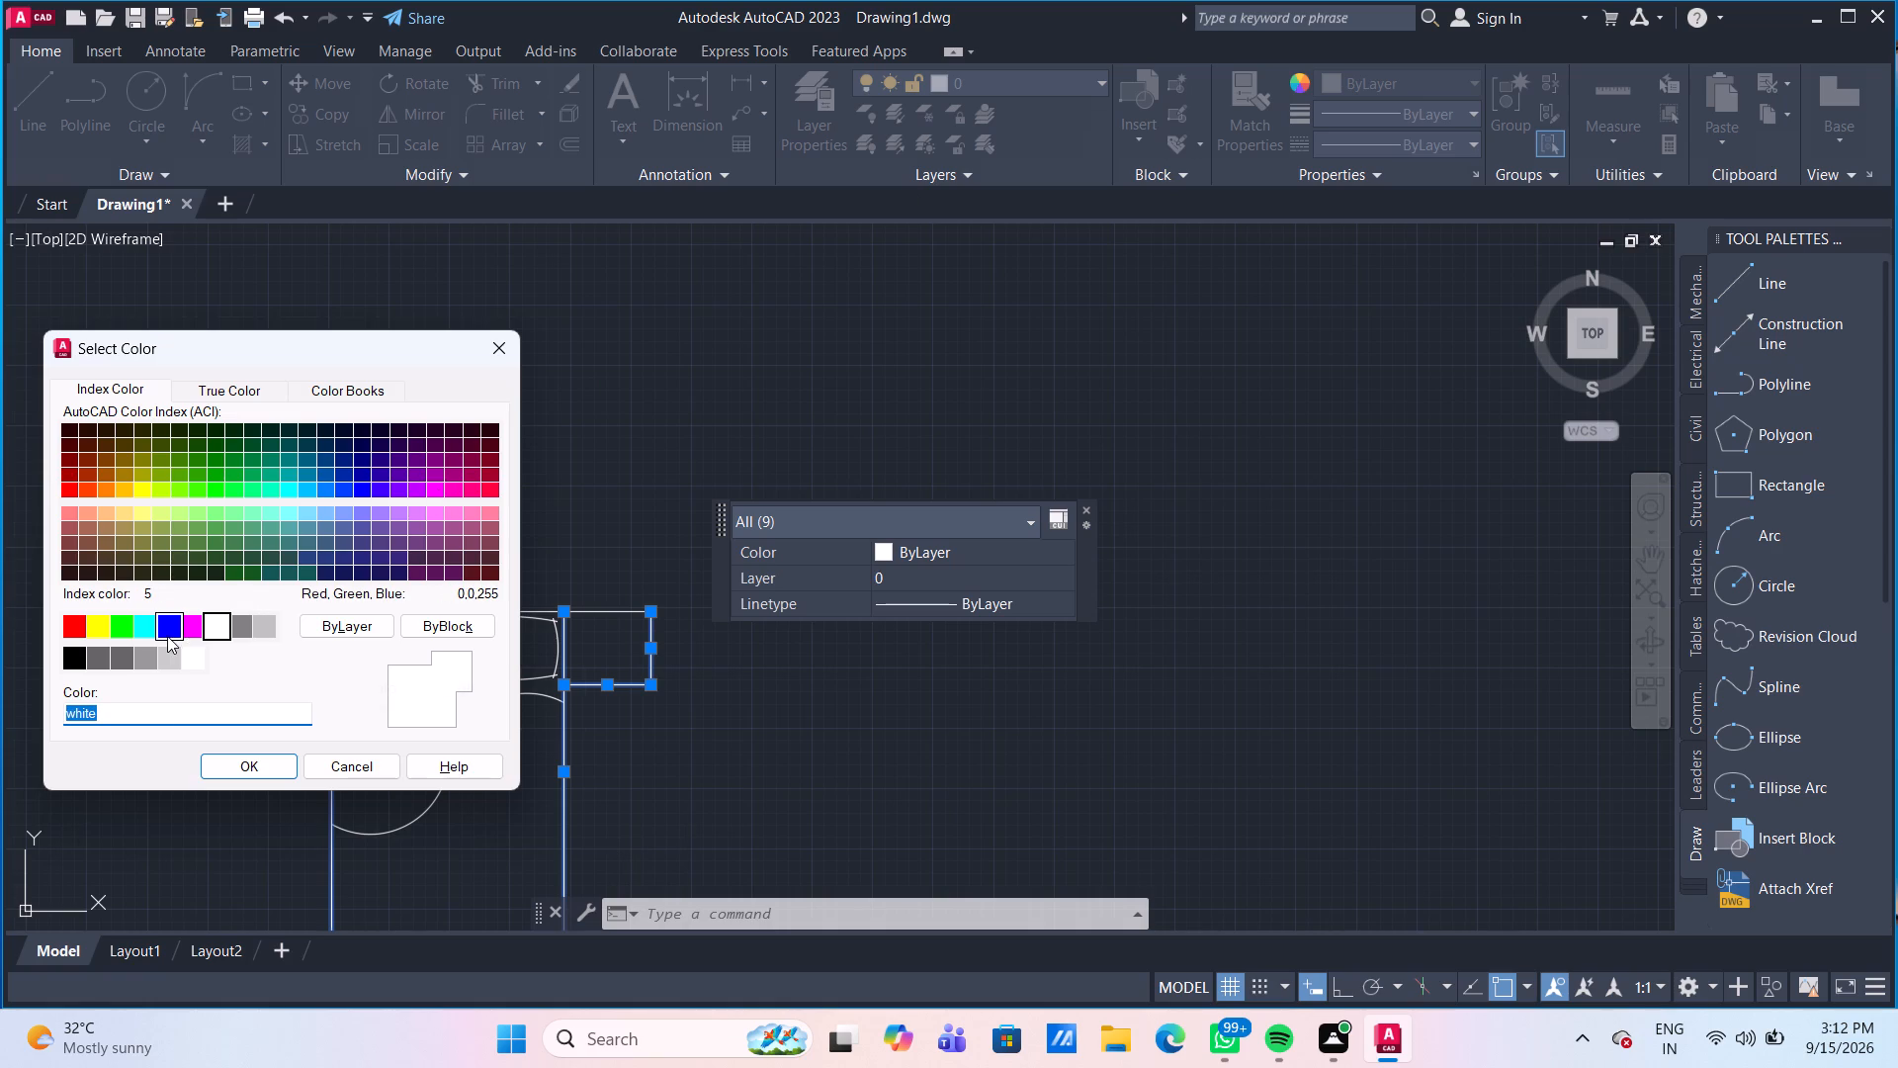
click(191, 627)
click(248, 773)
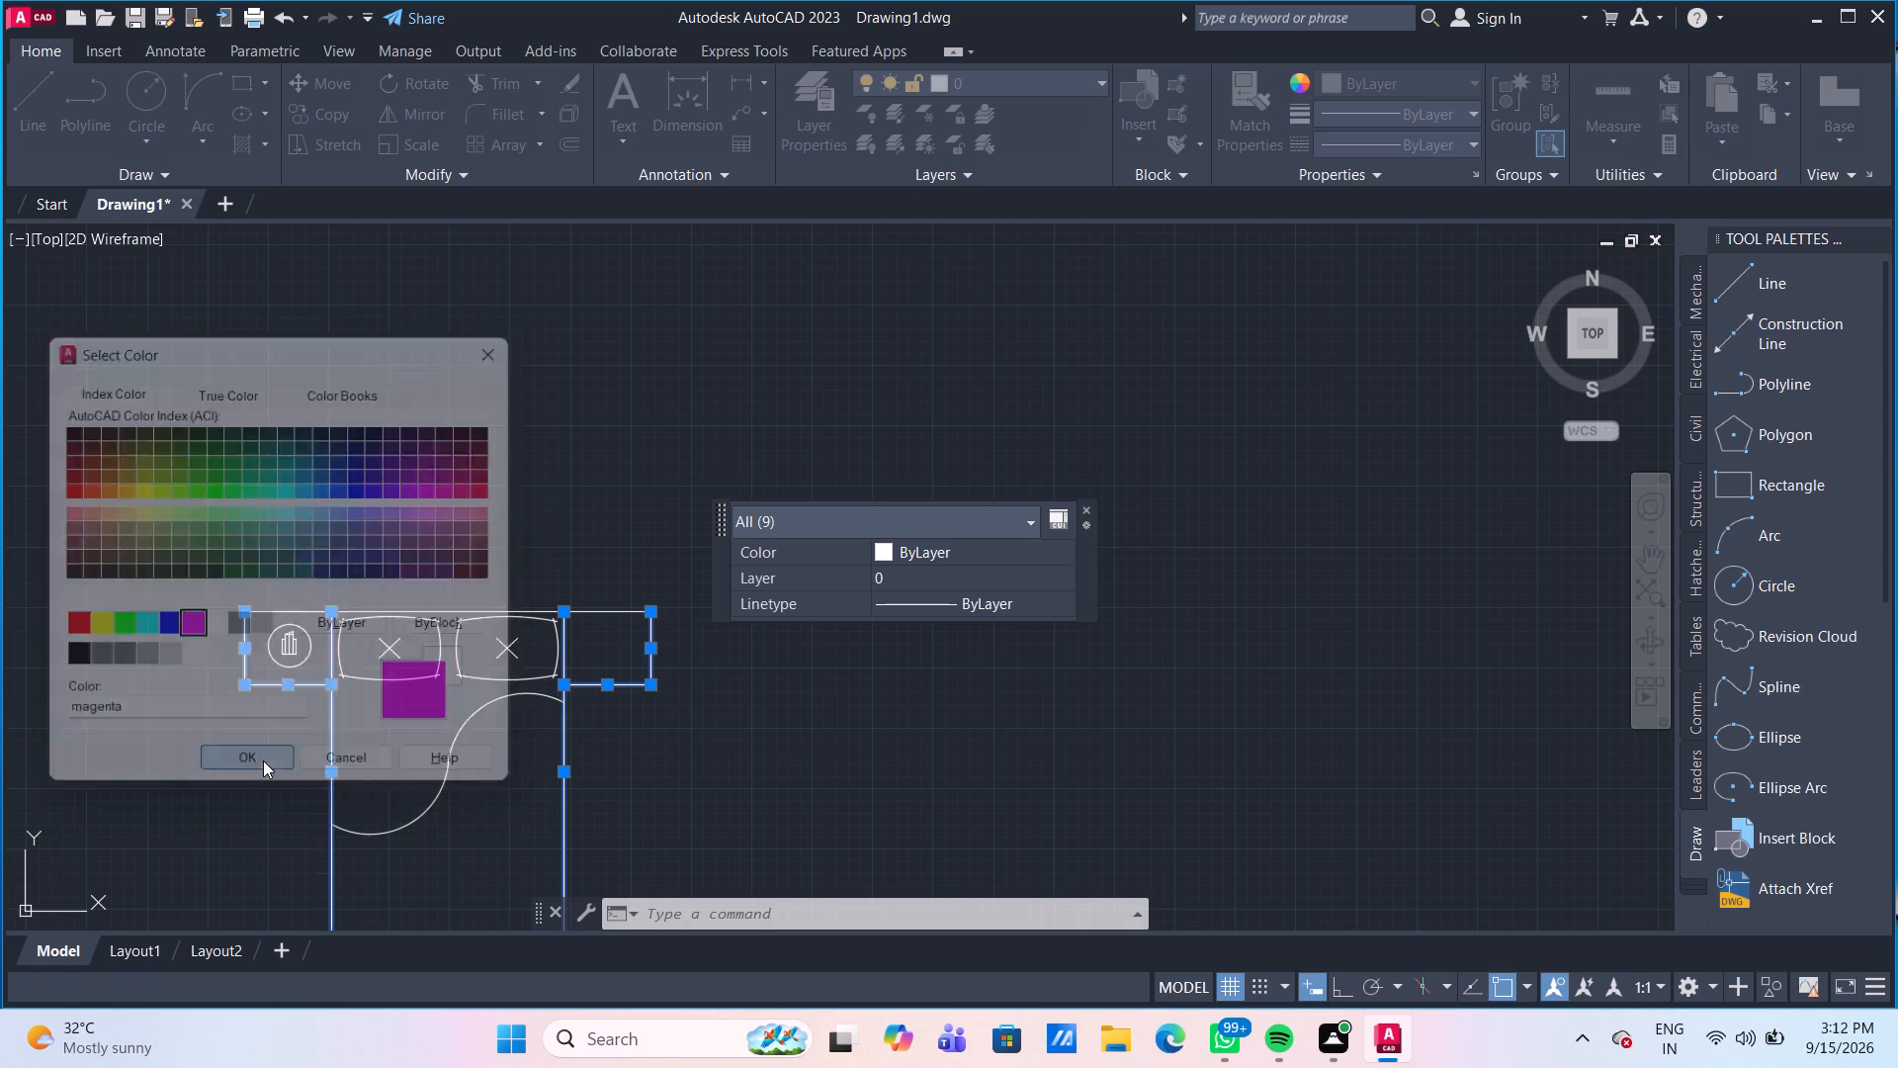
middle_drag(536, 507, 536, 398)
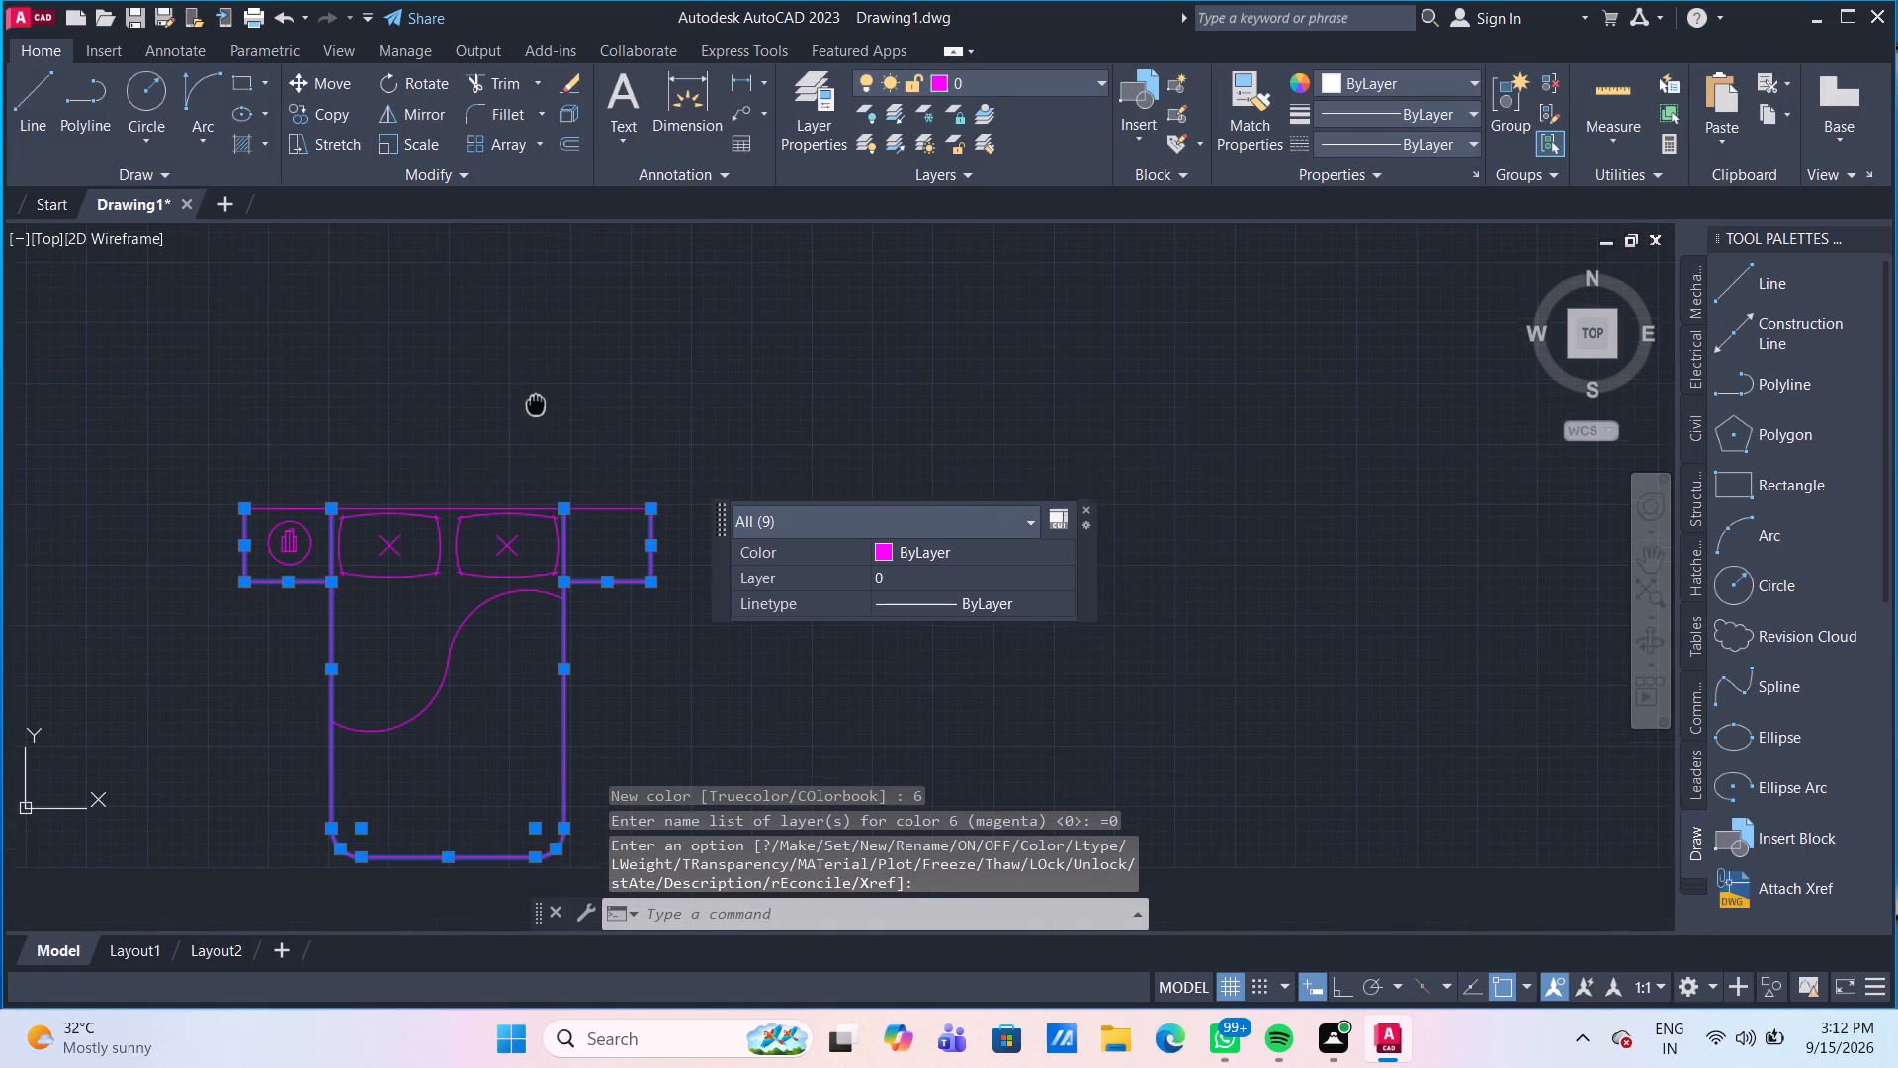
middle_drag(536, 398, 534, 380)
key(Escape)
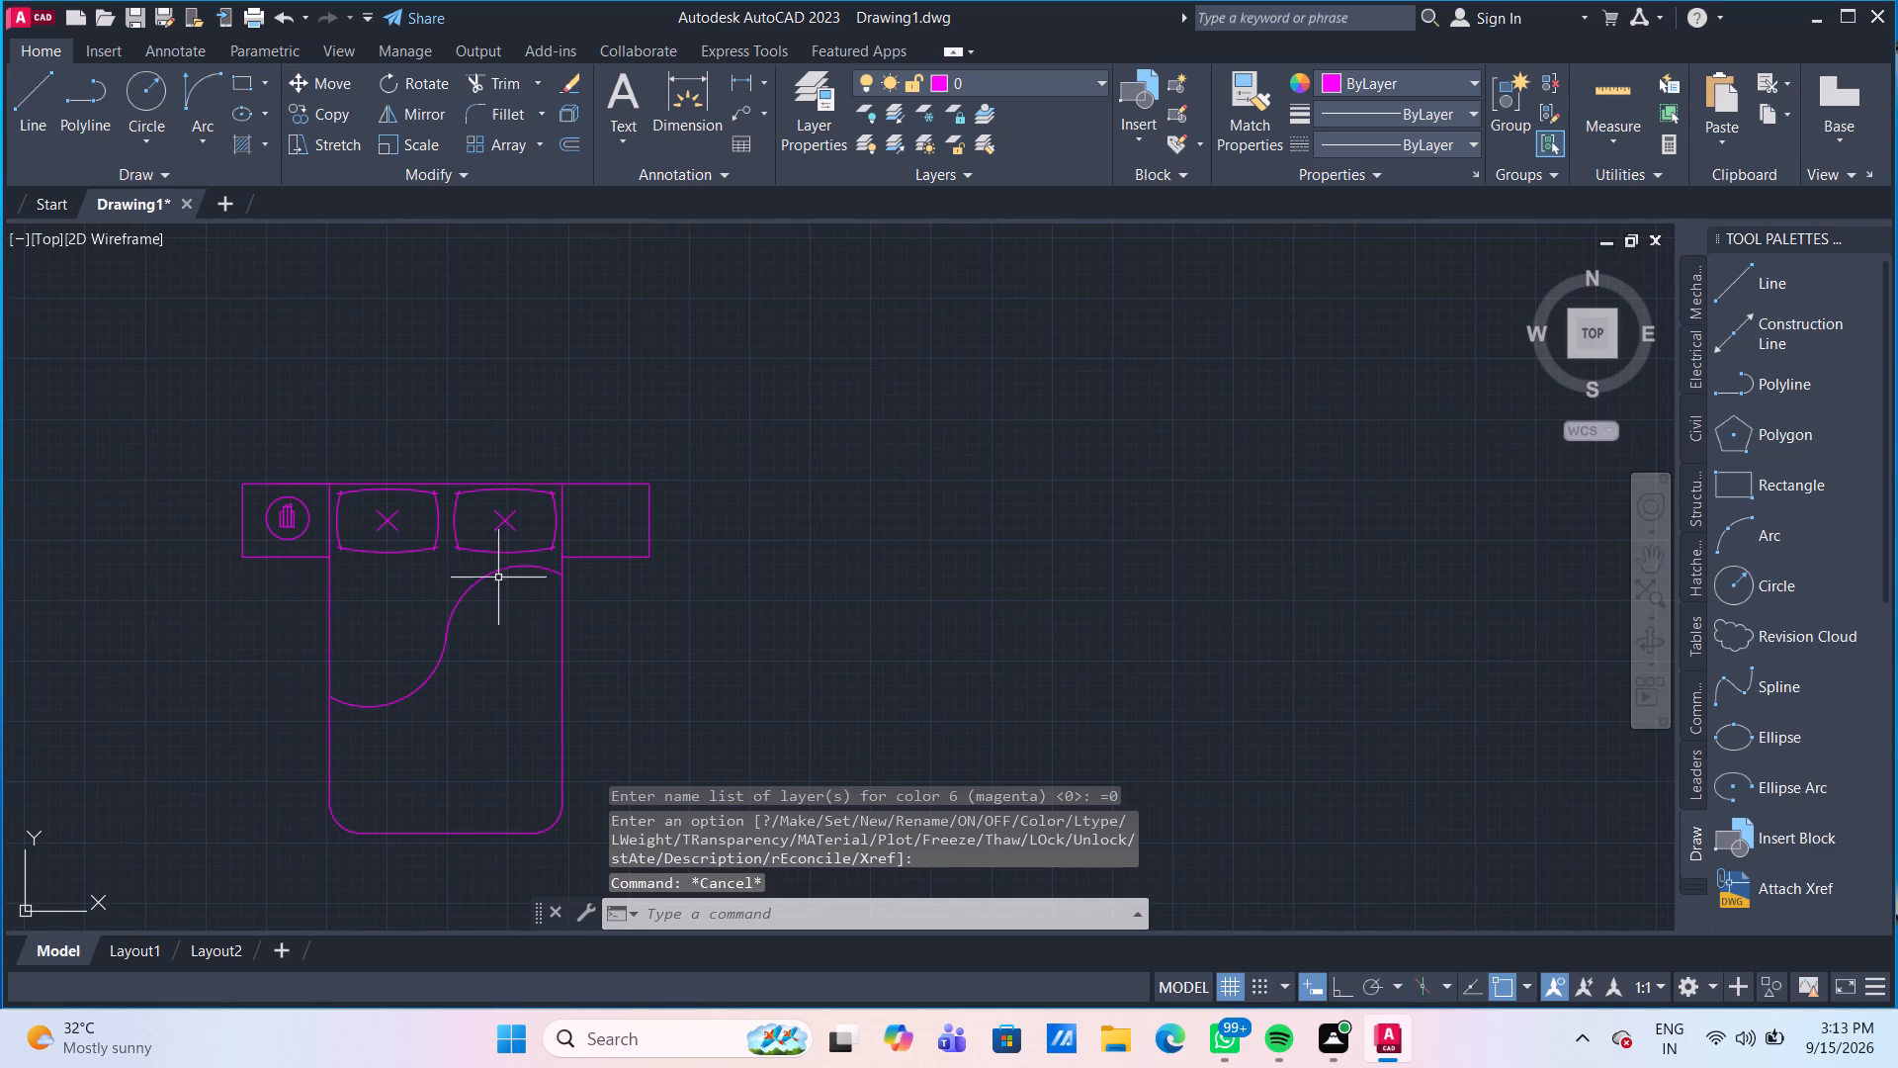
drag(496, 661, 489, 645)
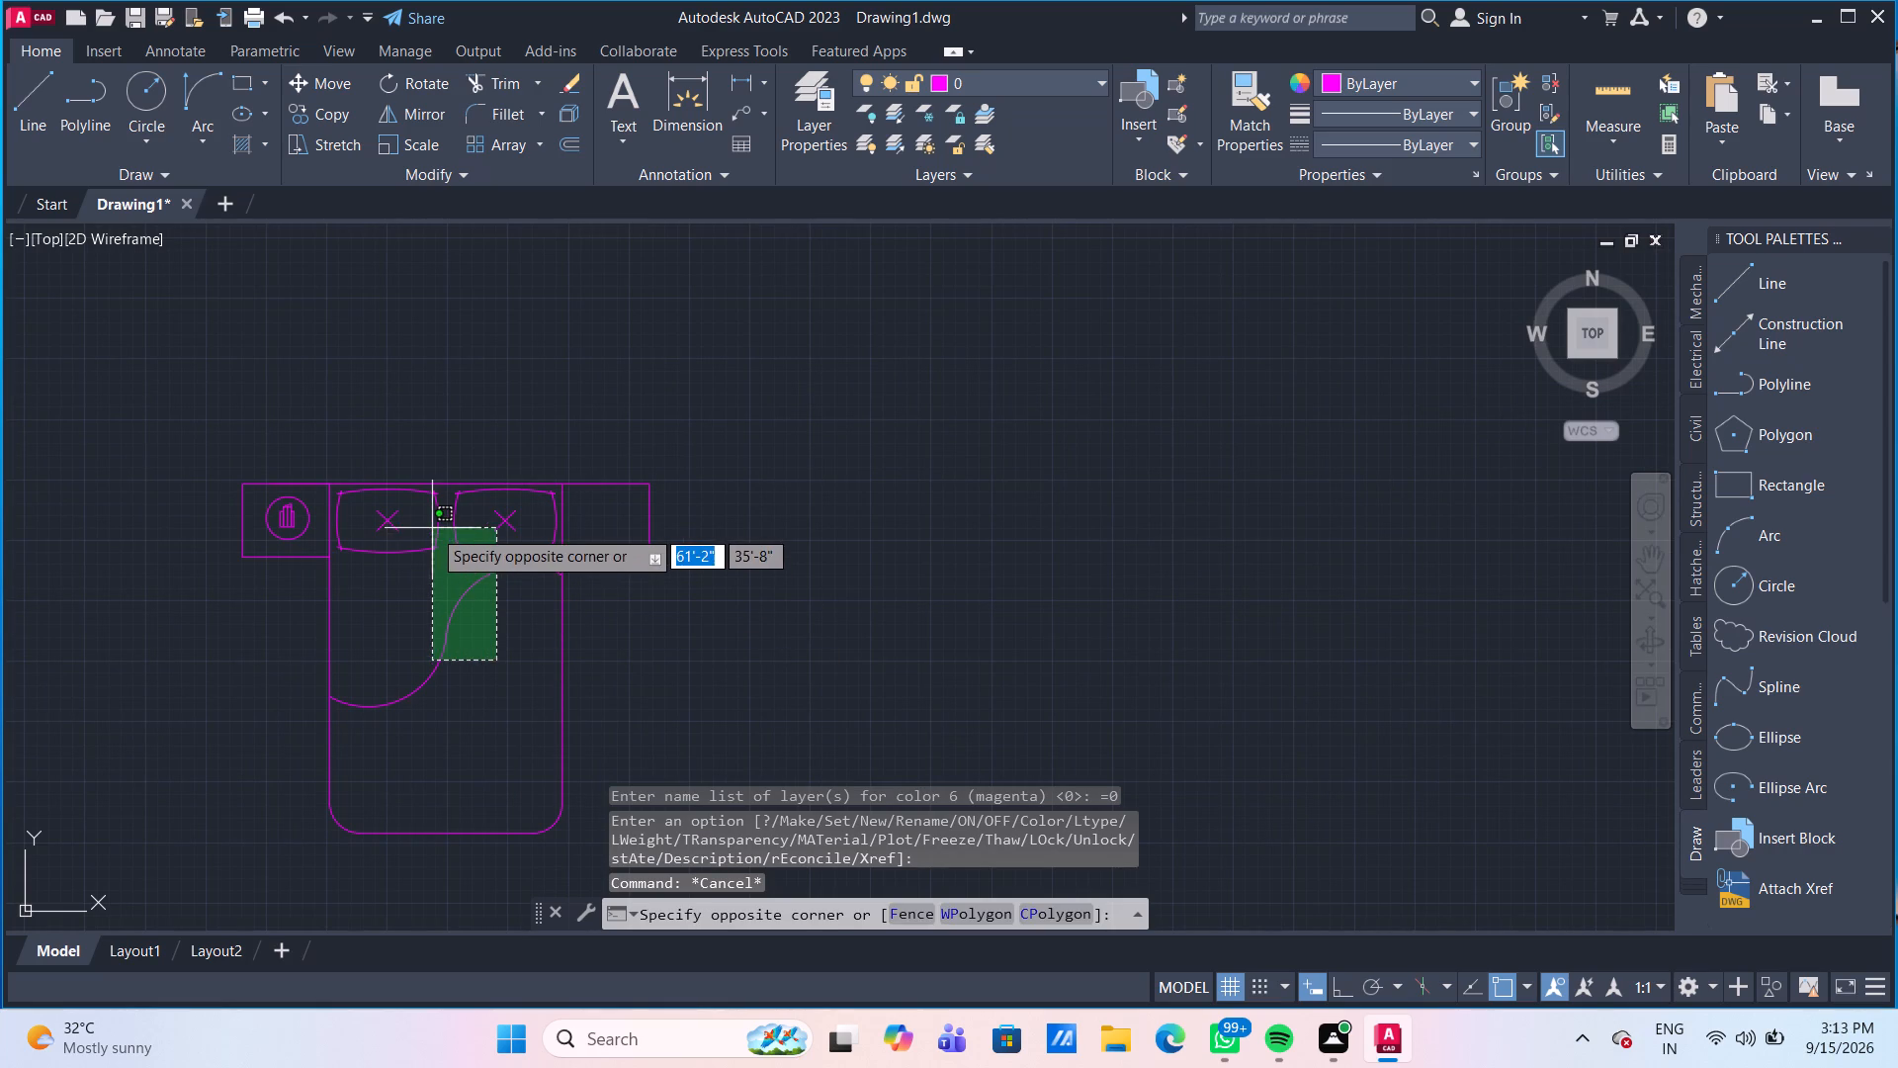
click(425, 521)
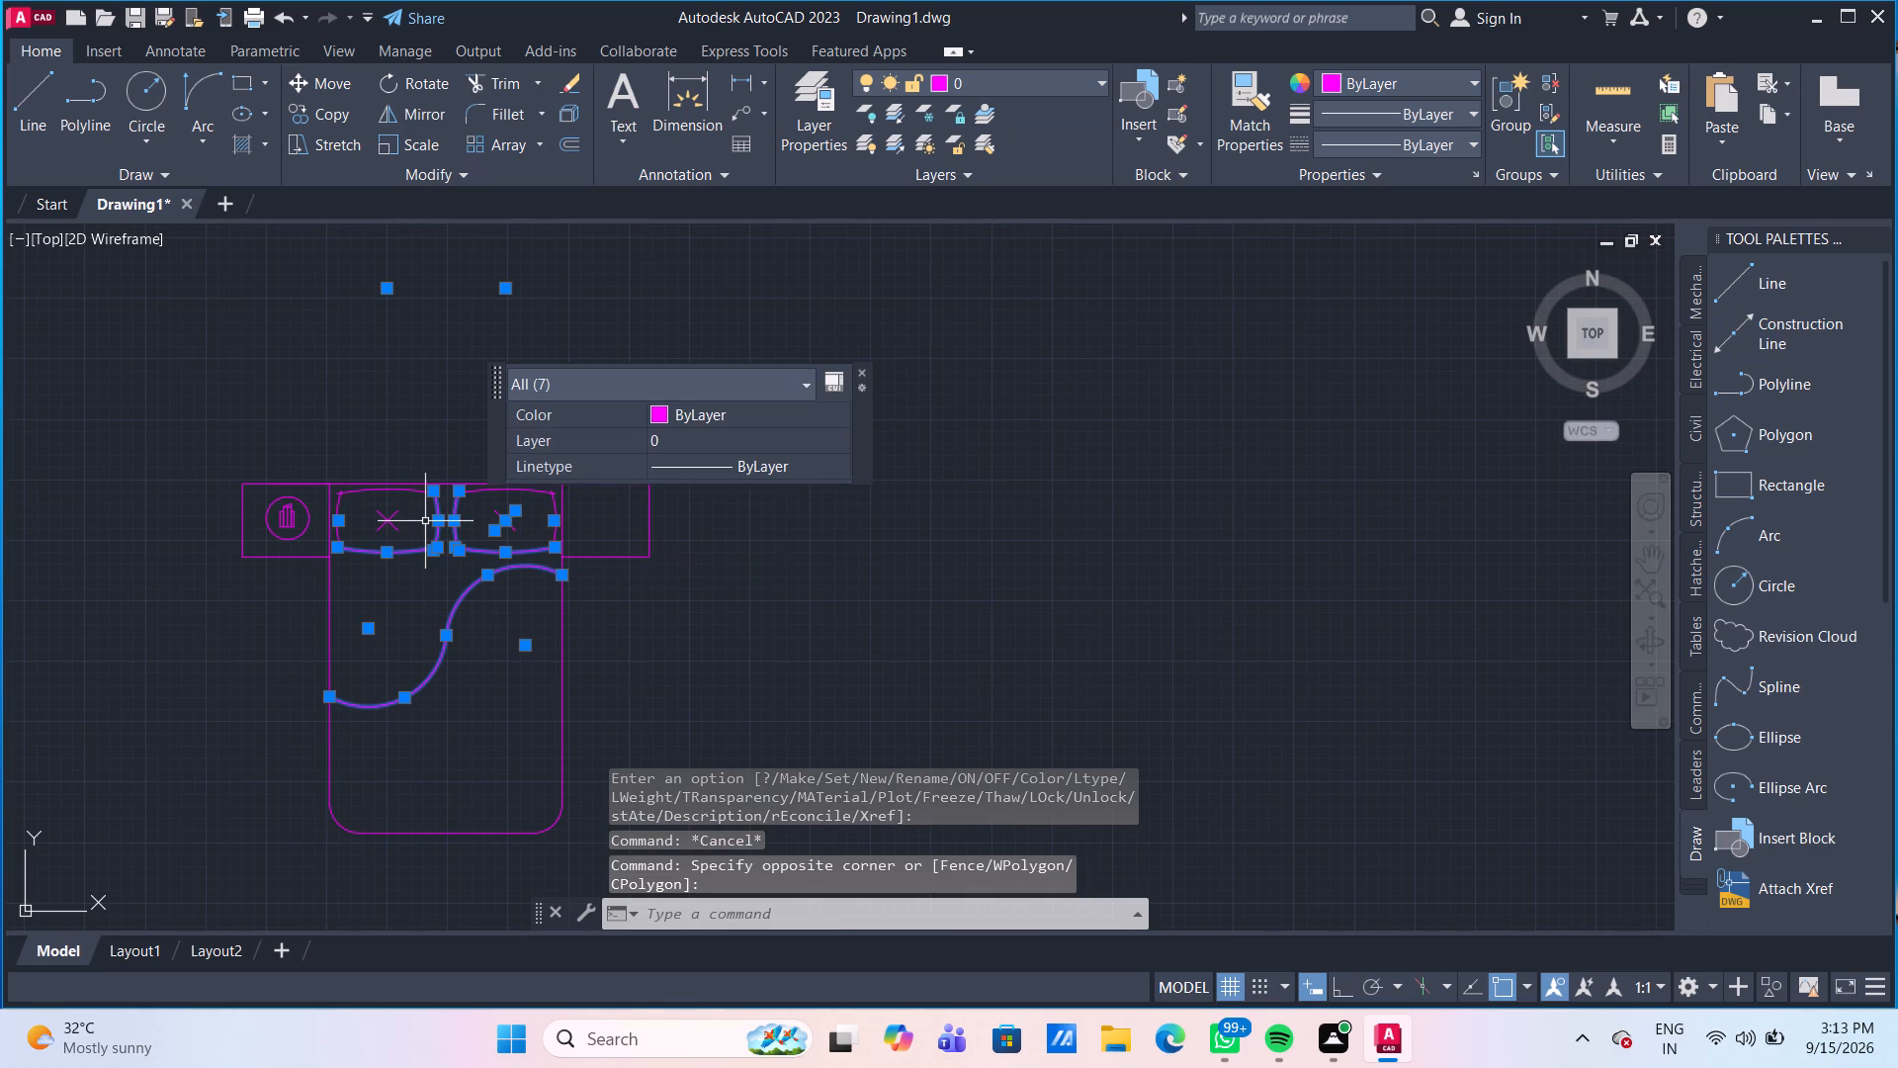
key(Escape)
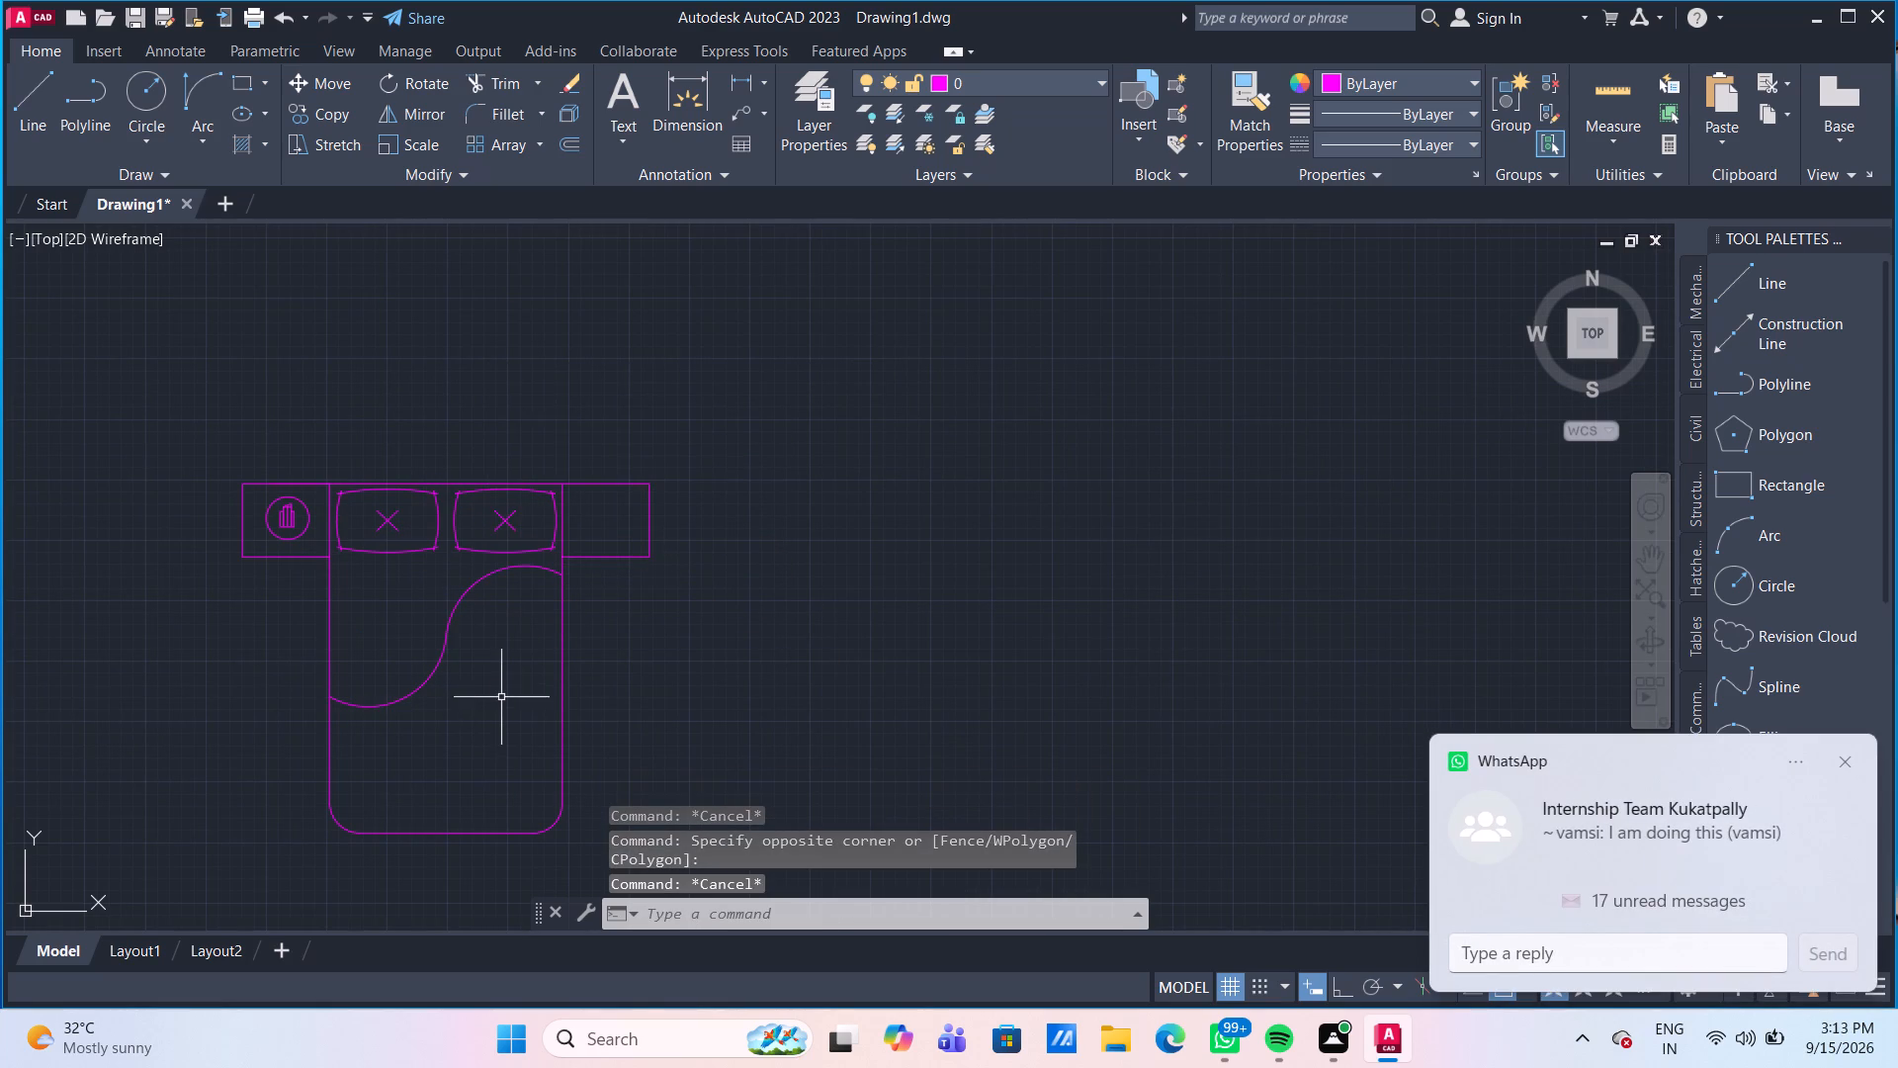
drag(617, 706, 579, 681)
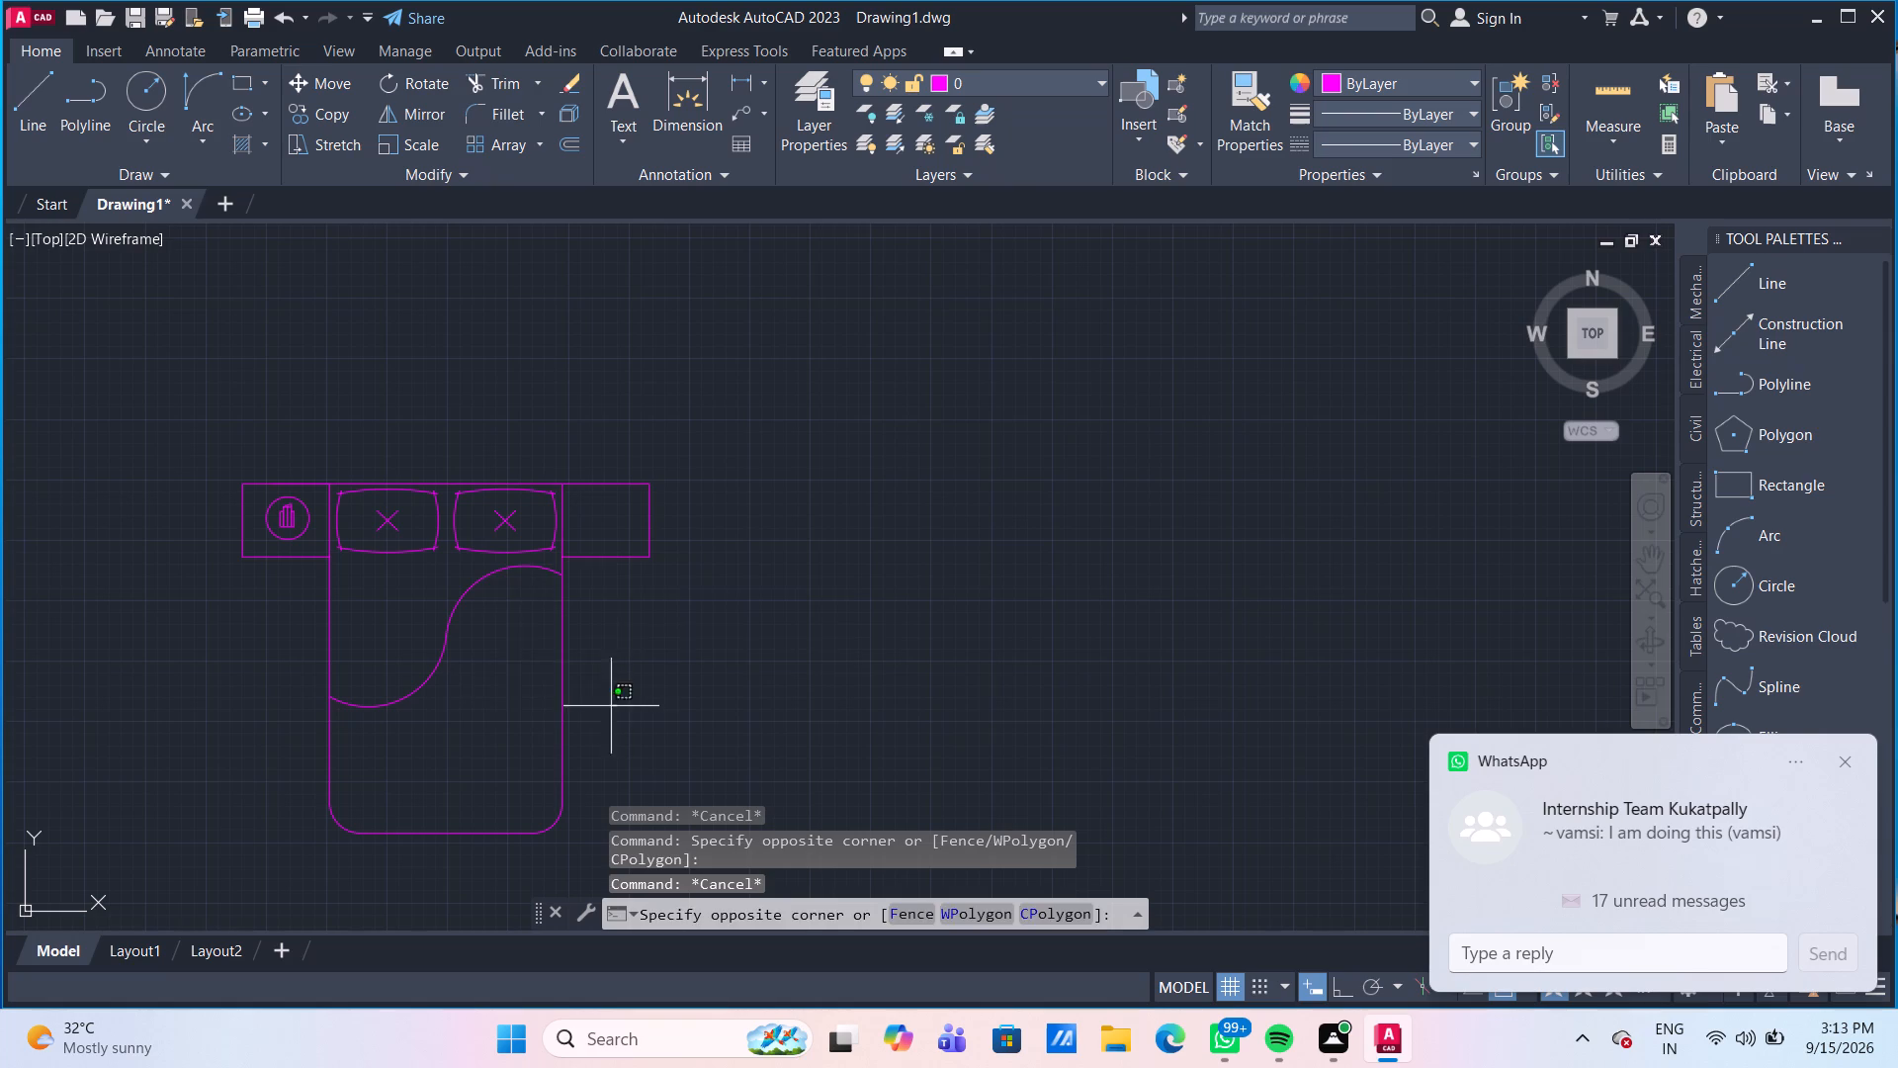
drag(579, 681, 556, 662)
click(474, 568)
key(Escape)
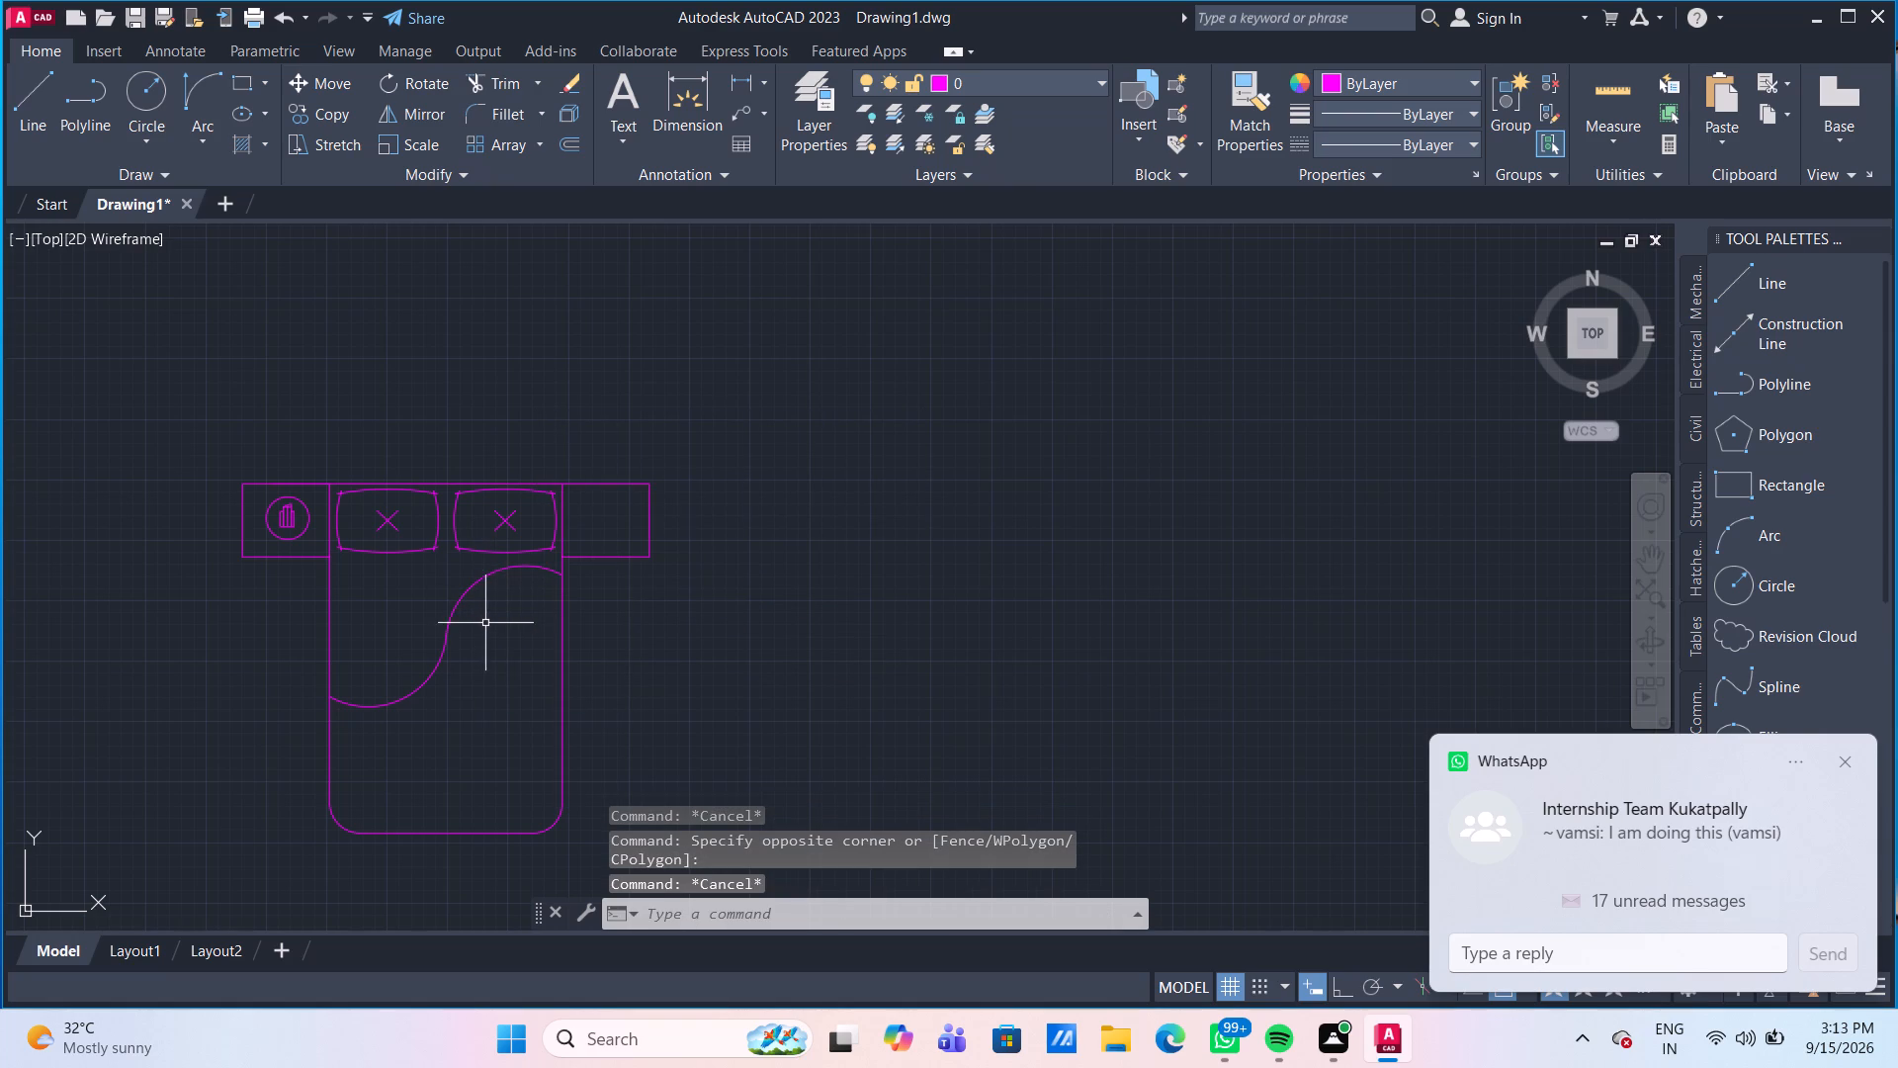
Select both pillows with their crosses and the S-shaped blanket edge, and set their colour to green.
drag(509, 630, 457, 600)
click(392, 515)
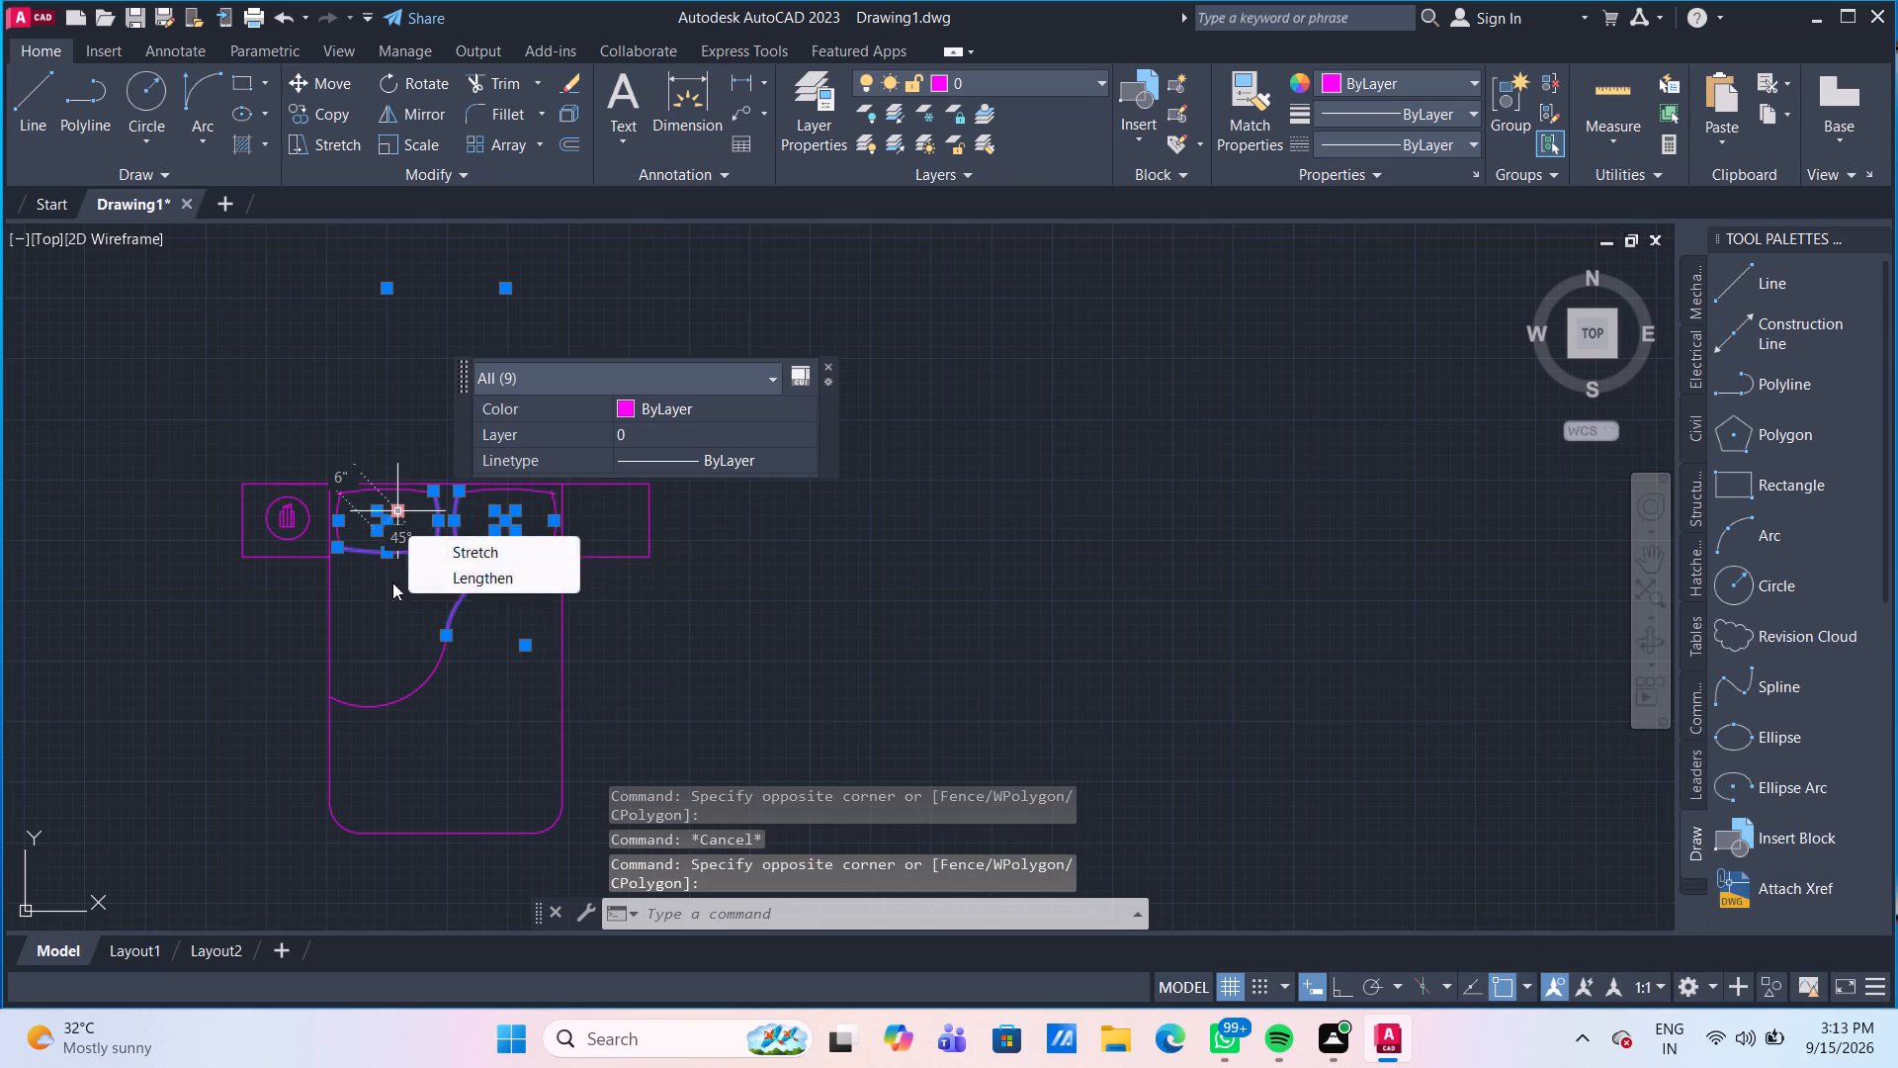
drag(438, 717, 391, 657)
click(372, 632)
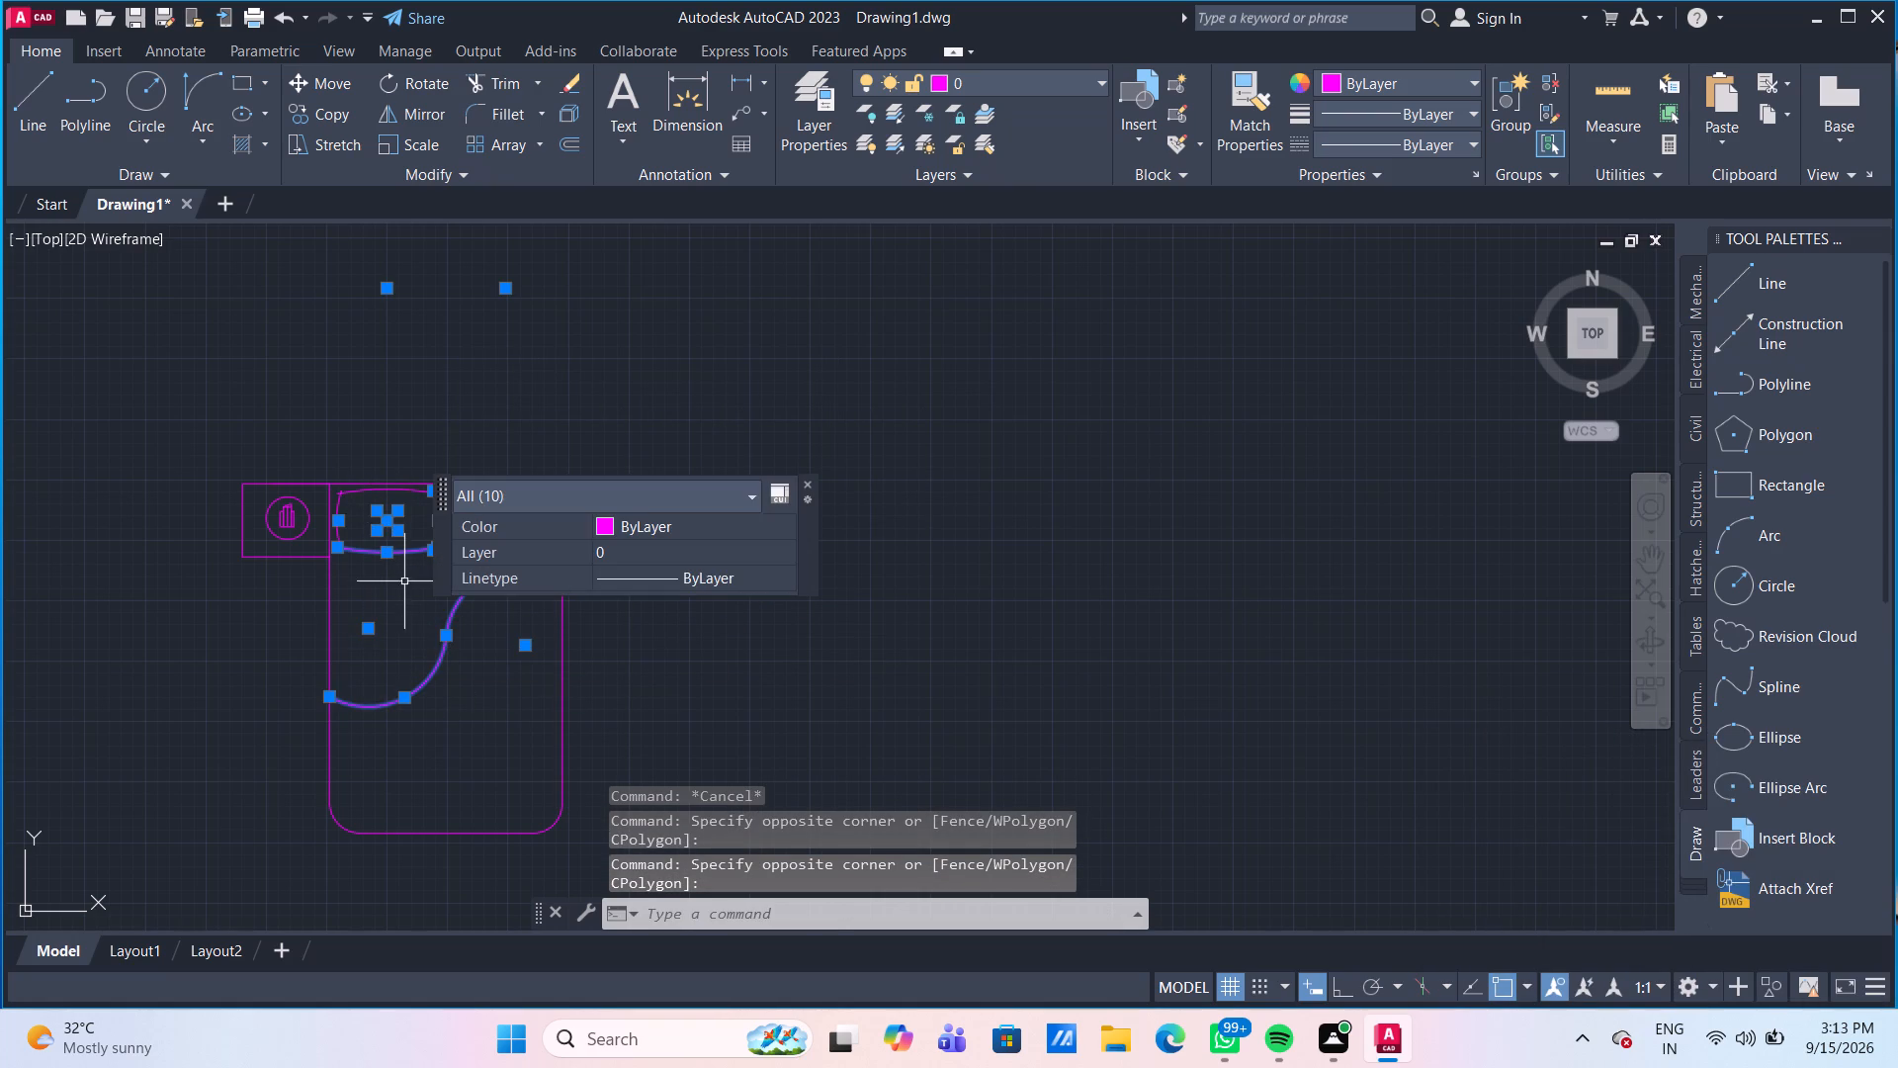
middle_drag(403, 584, 336, 753)
scroll(366, 718, up, 2)
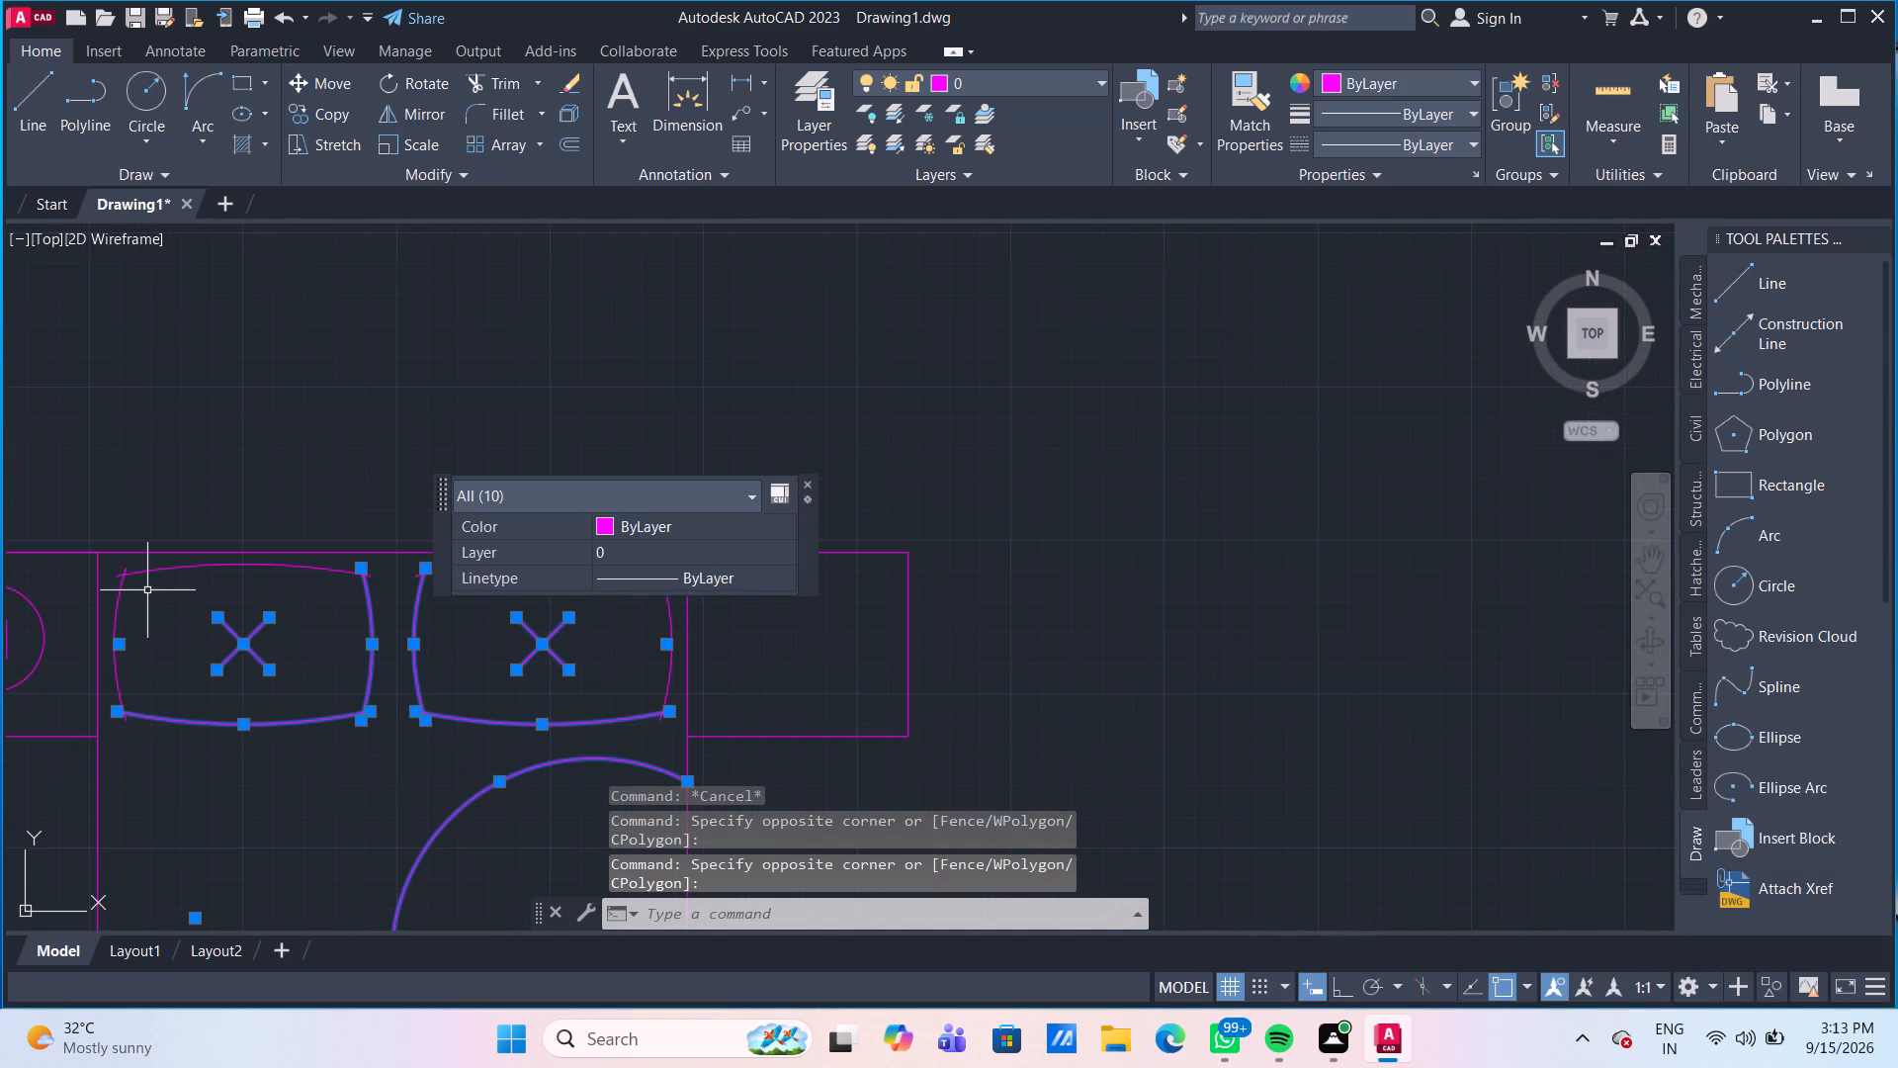
drag(146, 590, 134, 575)
click(114, 563)
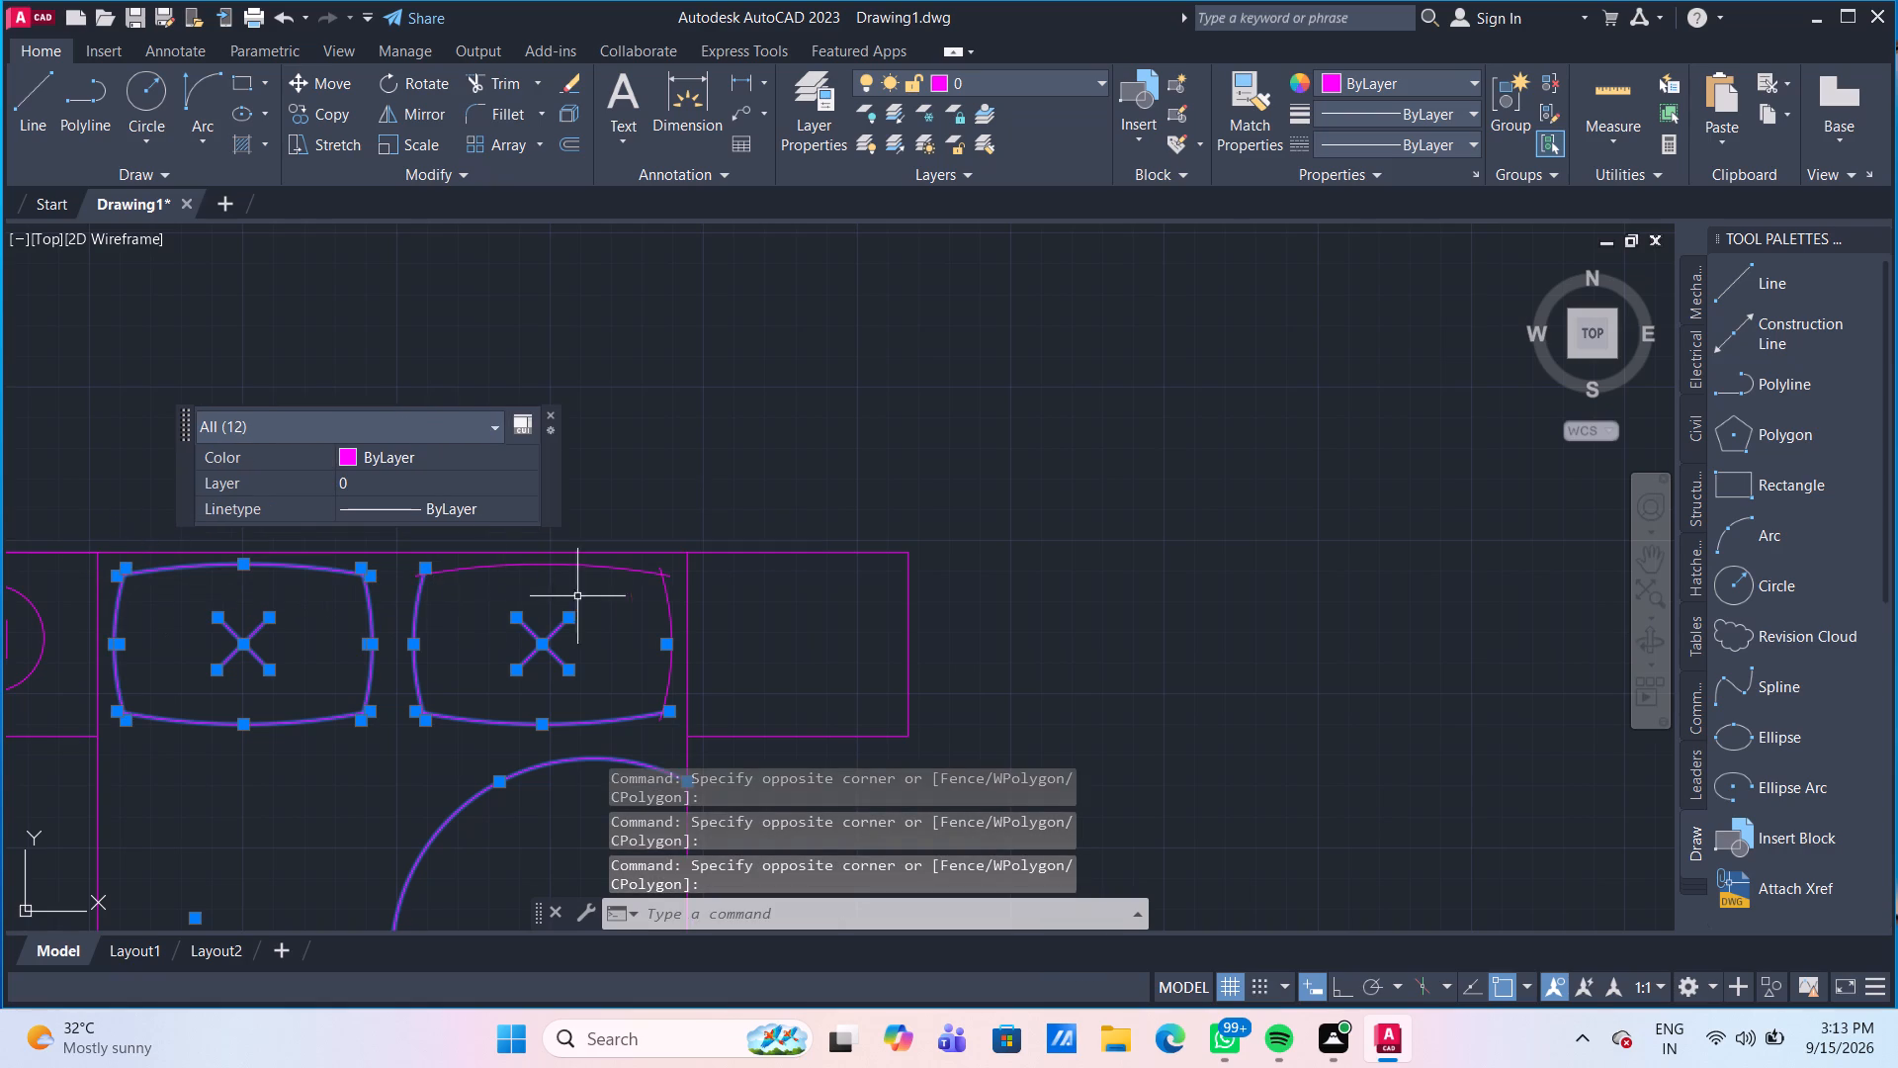
drag(673, 593, 636, 578)
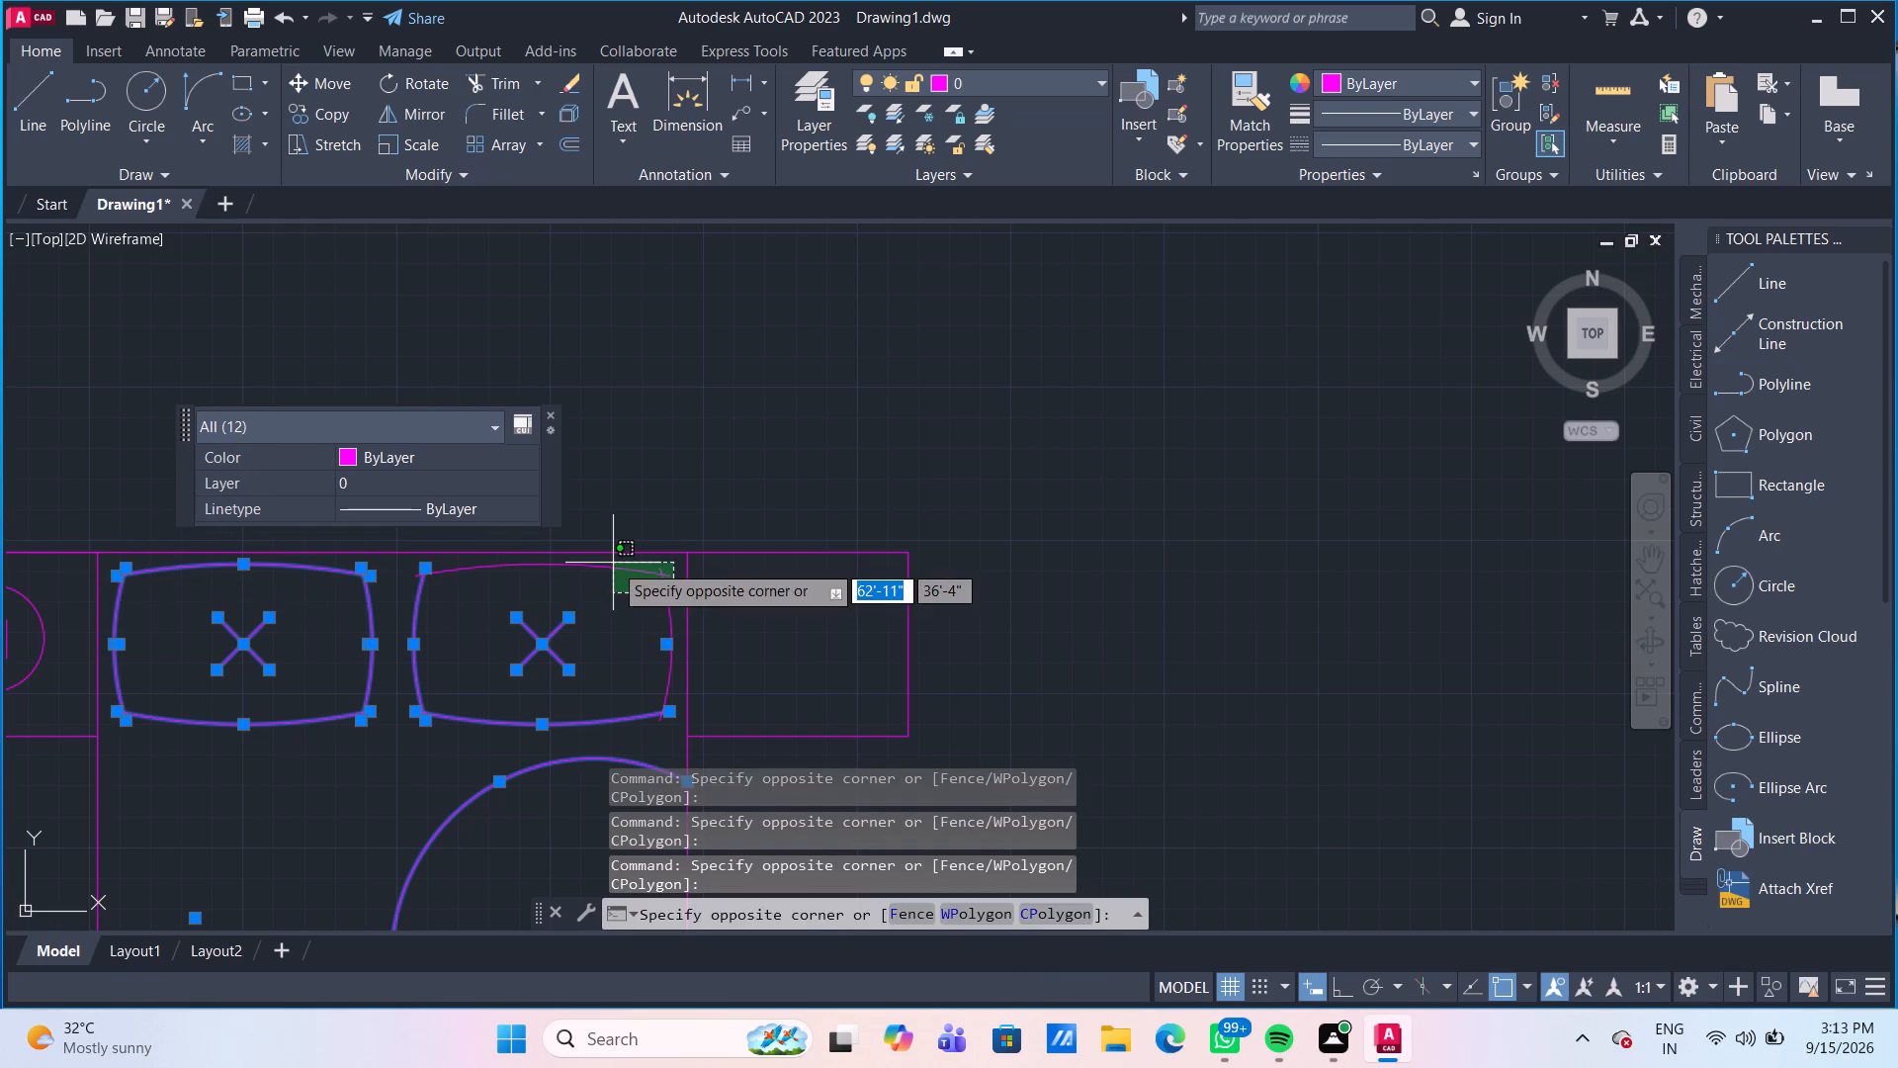
click(613, 563)
scroll(598, 580, down, 2)
middle_drag(552, 517, 517, 411)
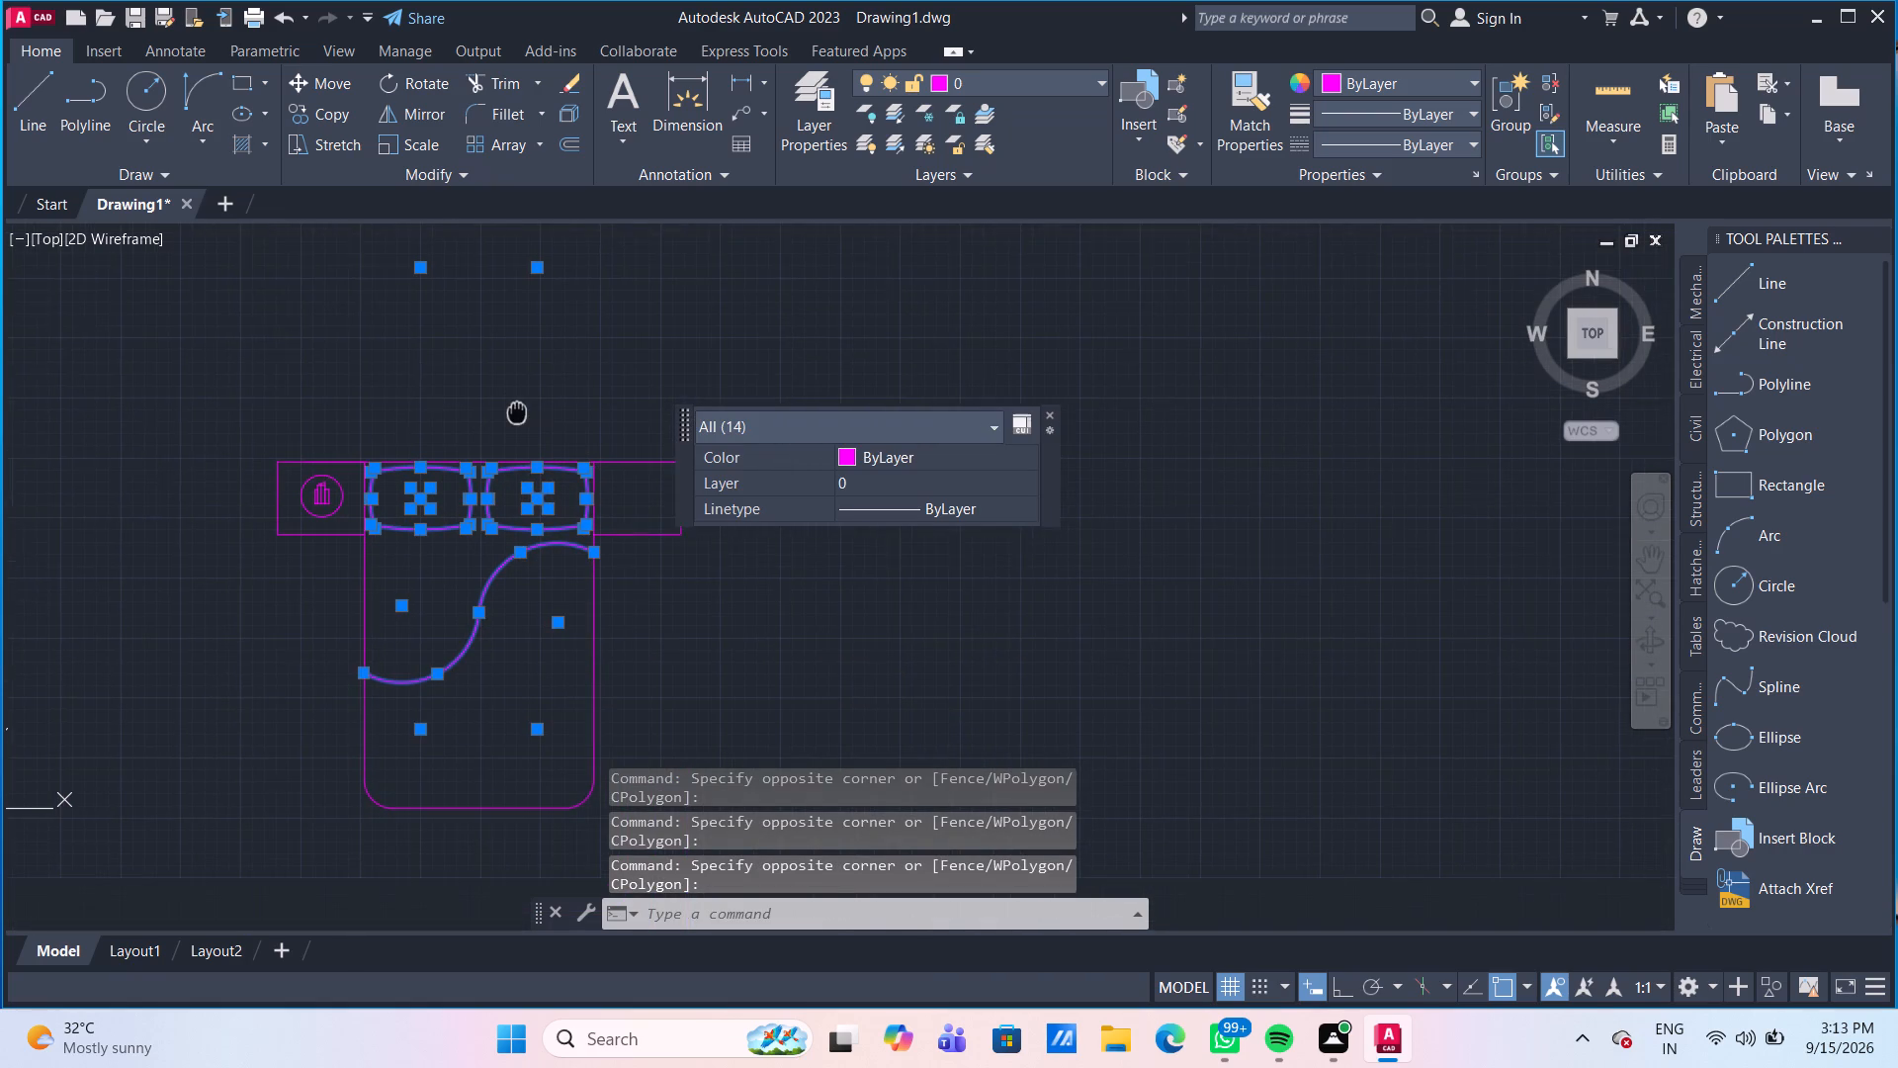
middle_drag(517, 411, 514, 394)
click(851, 453)
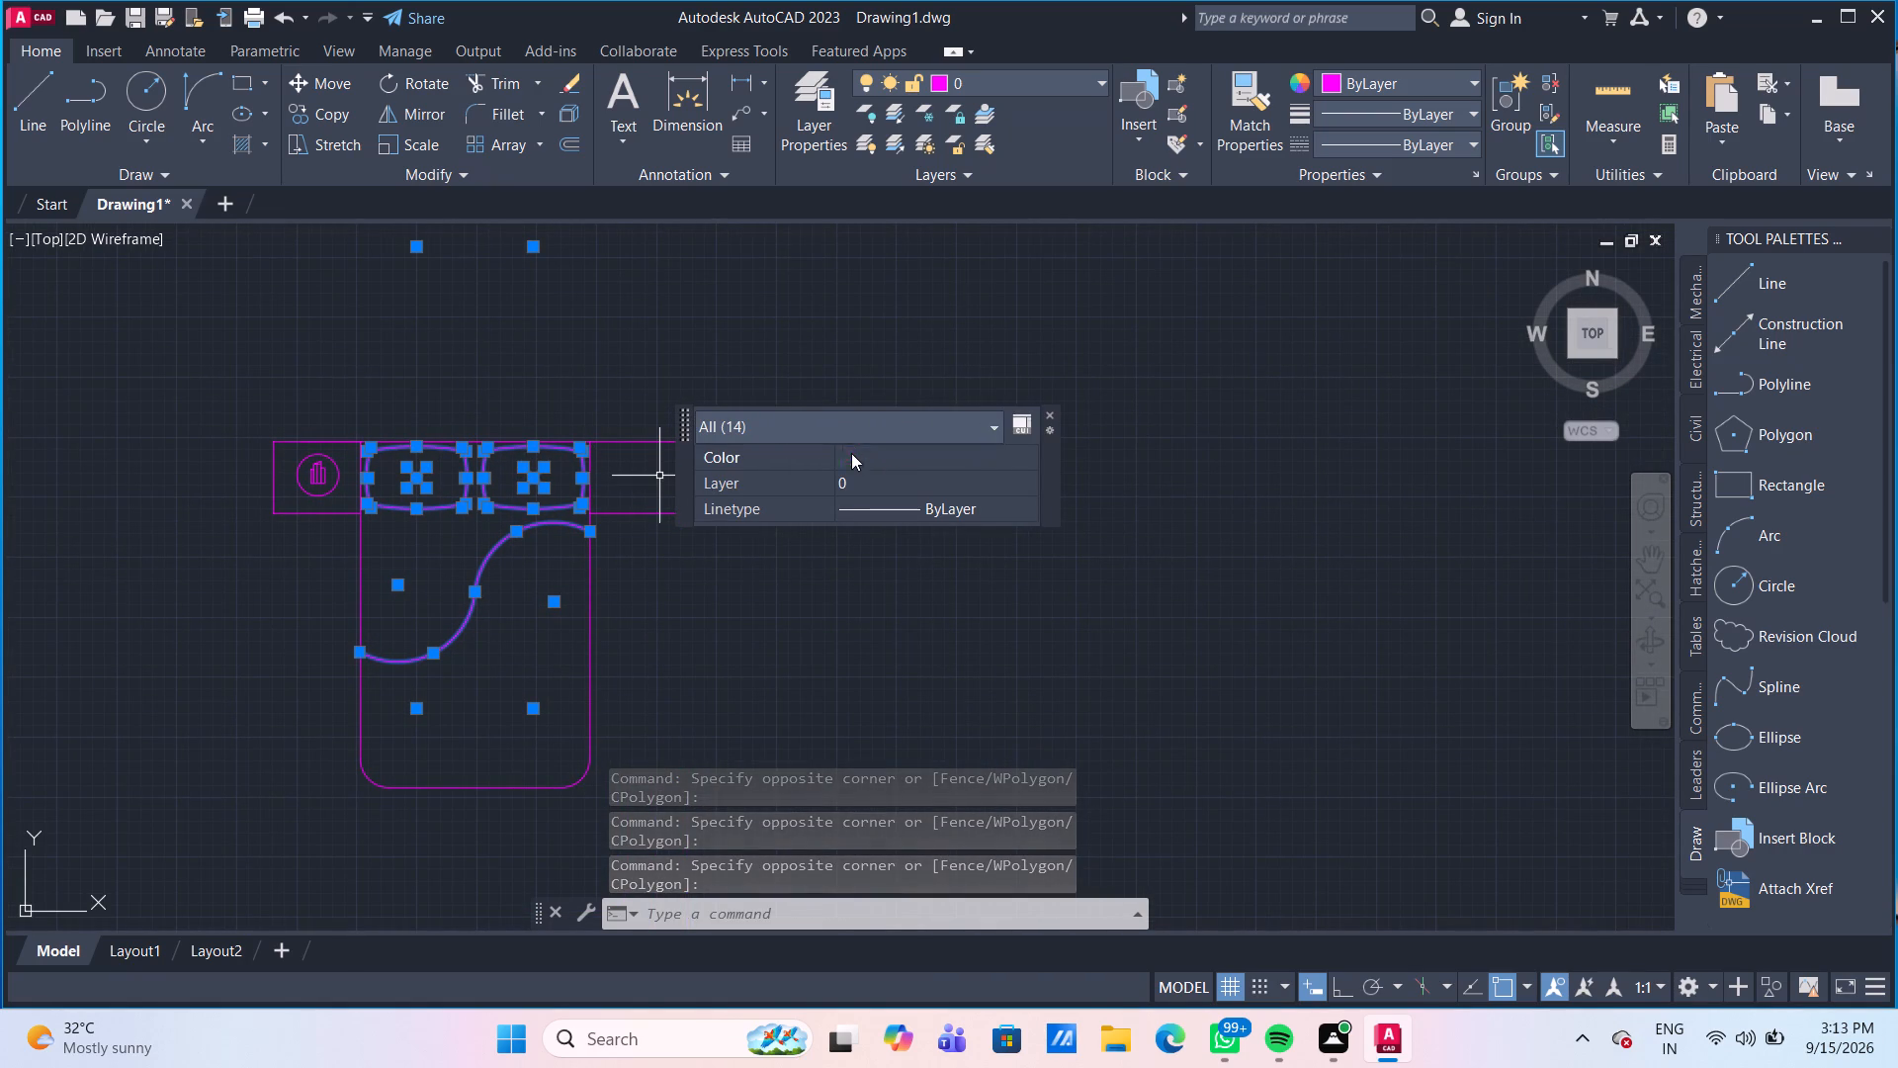
click(851, 453)
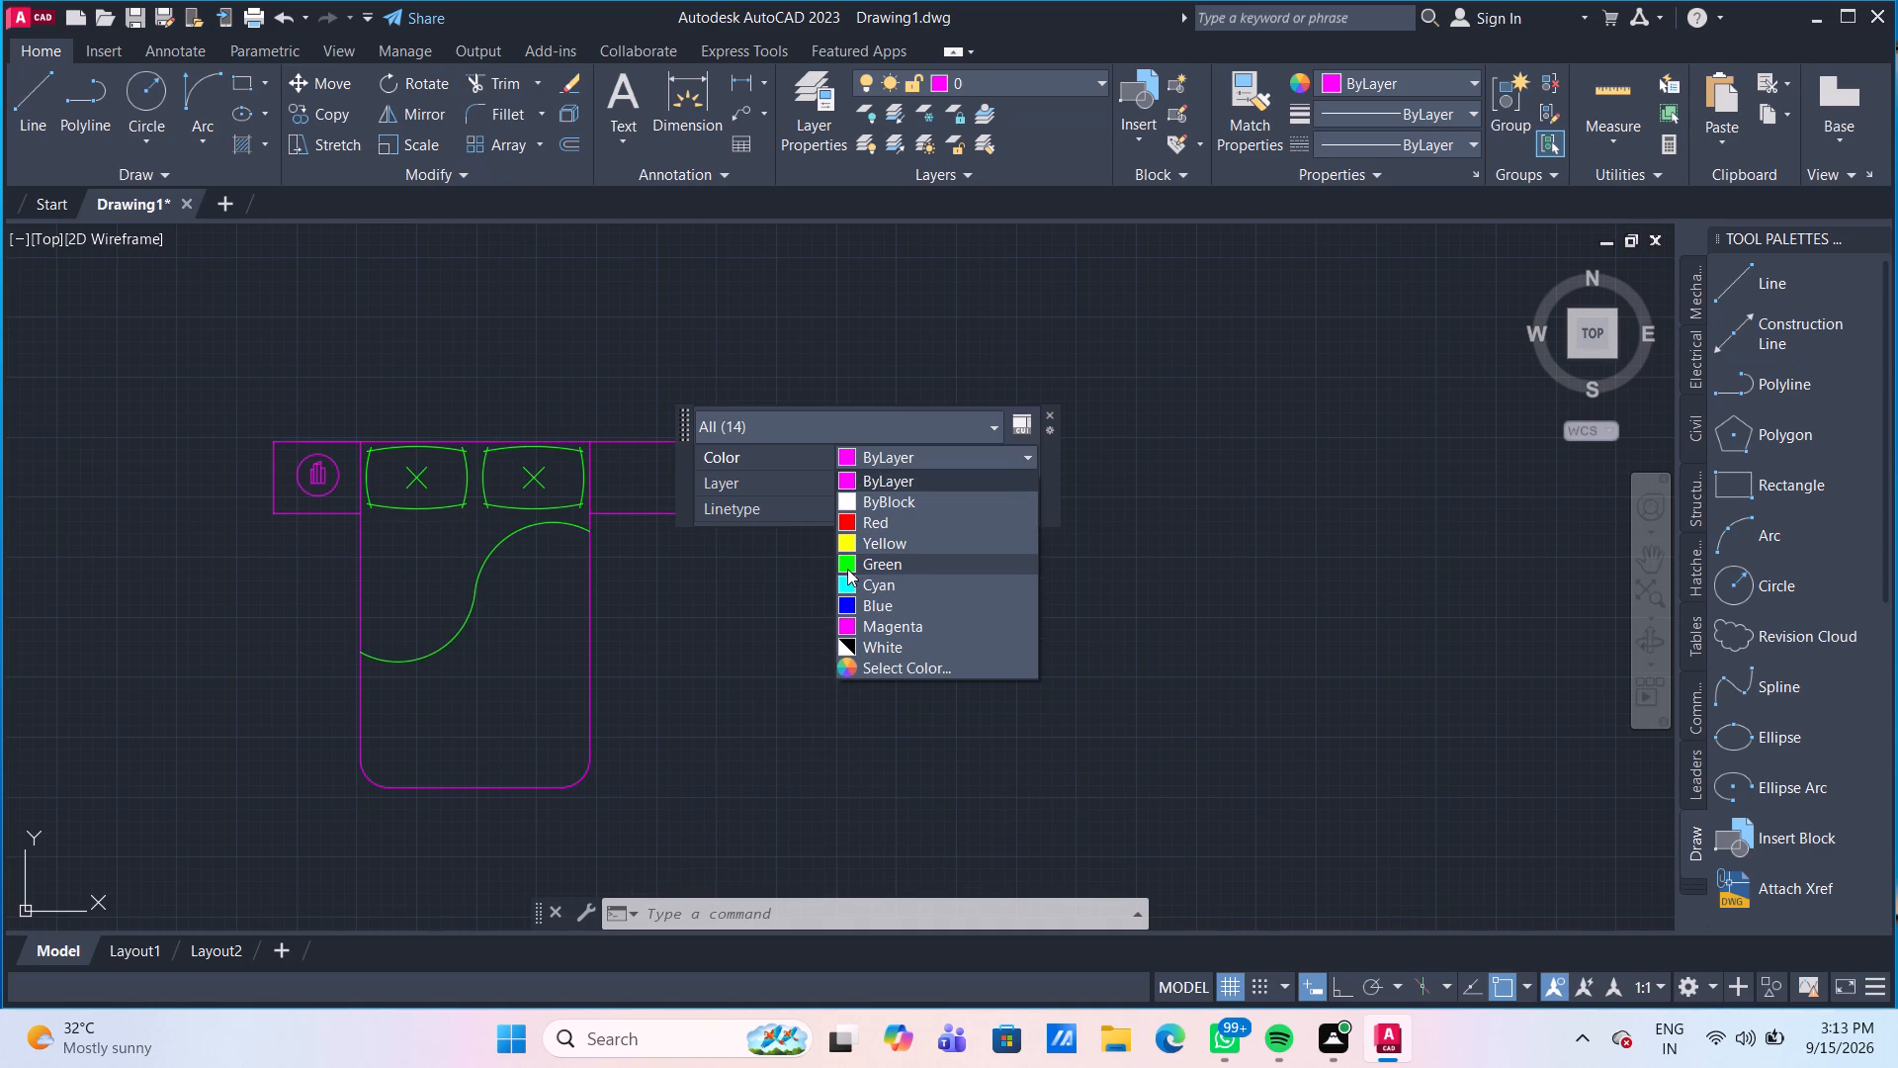
click(847, 569)
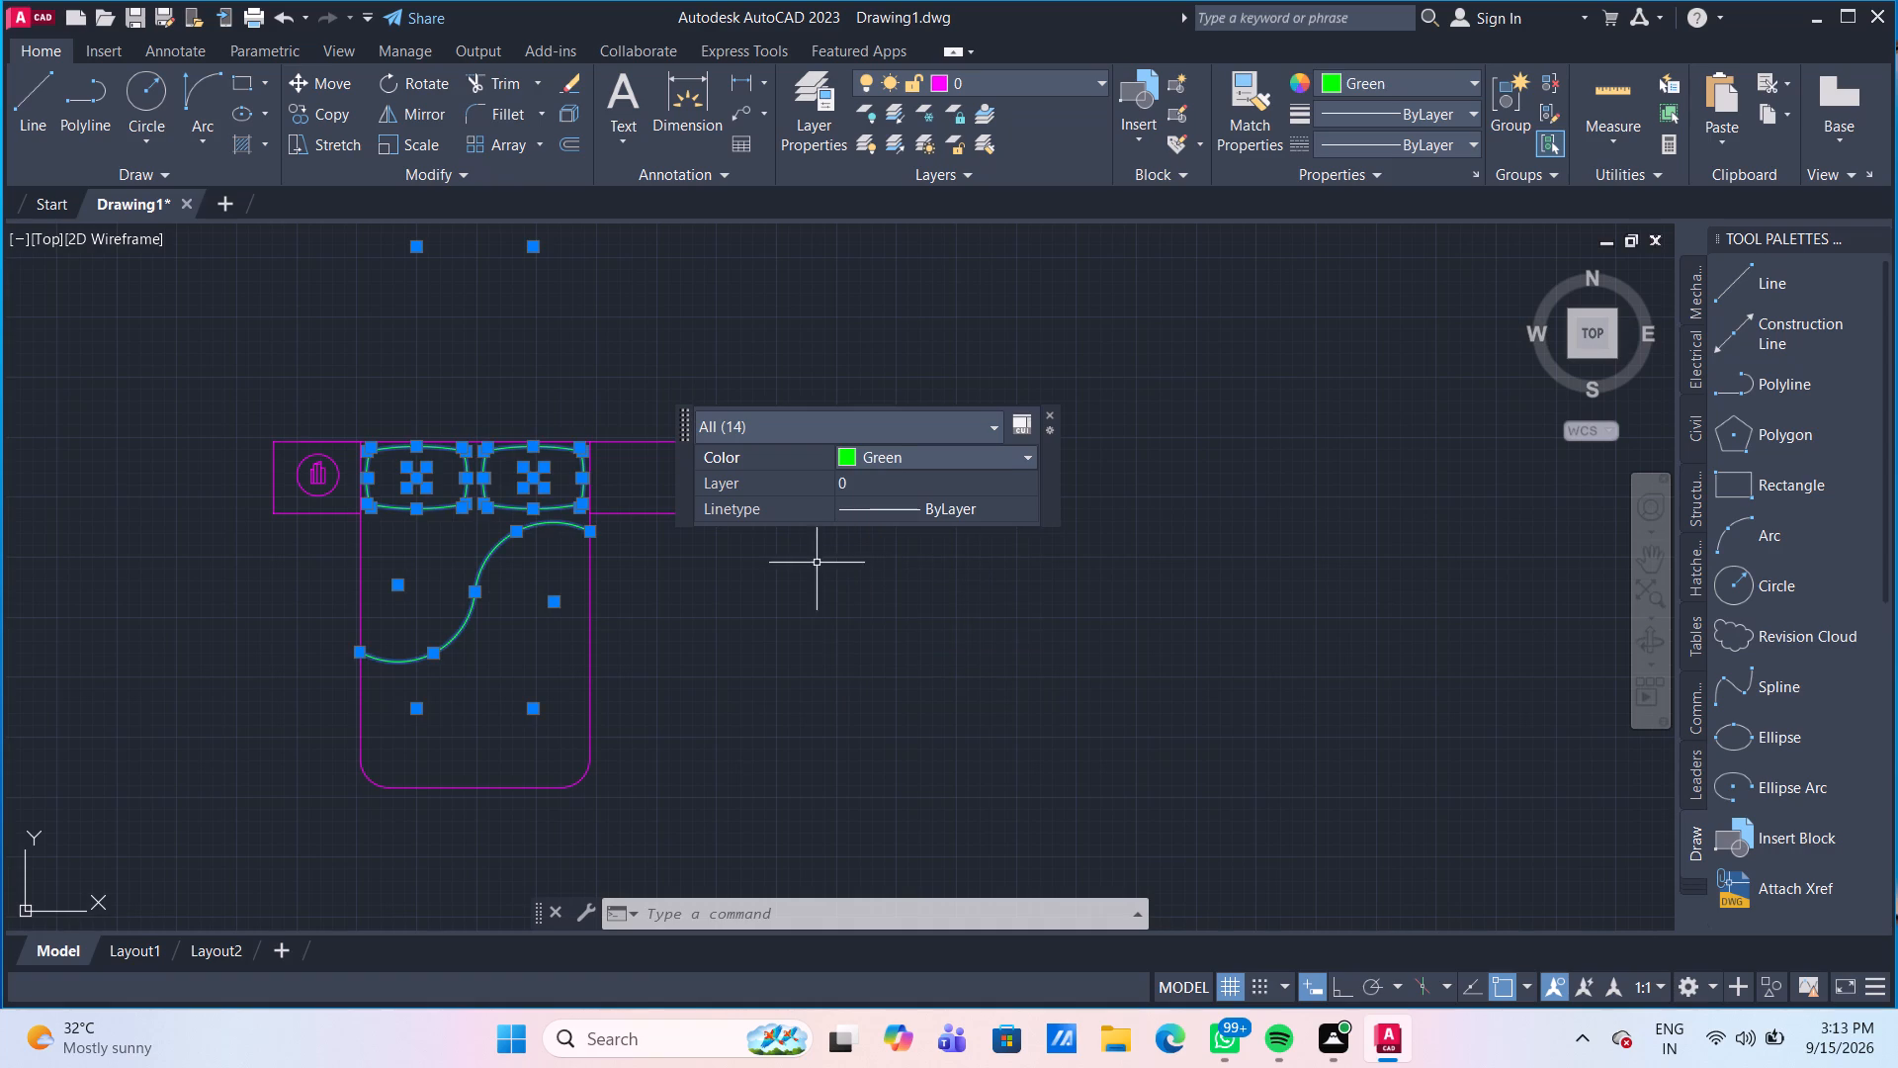
key(Escape)
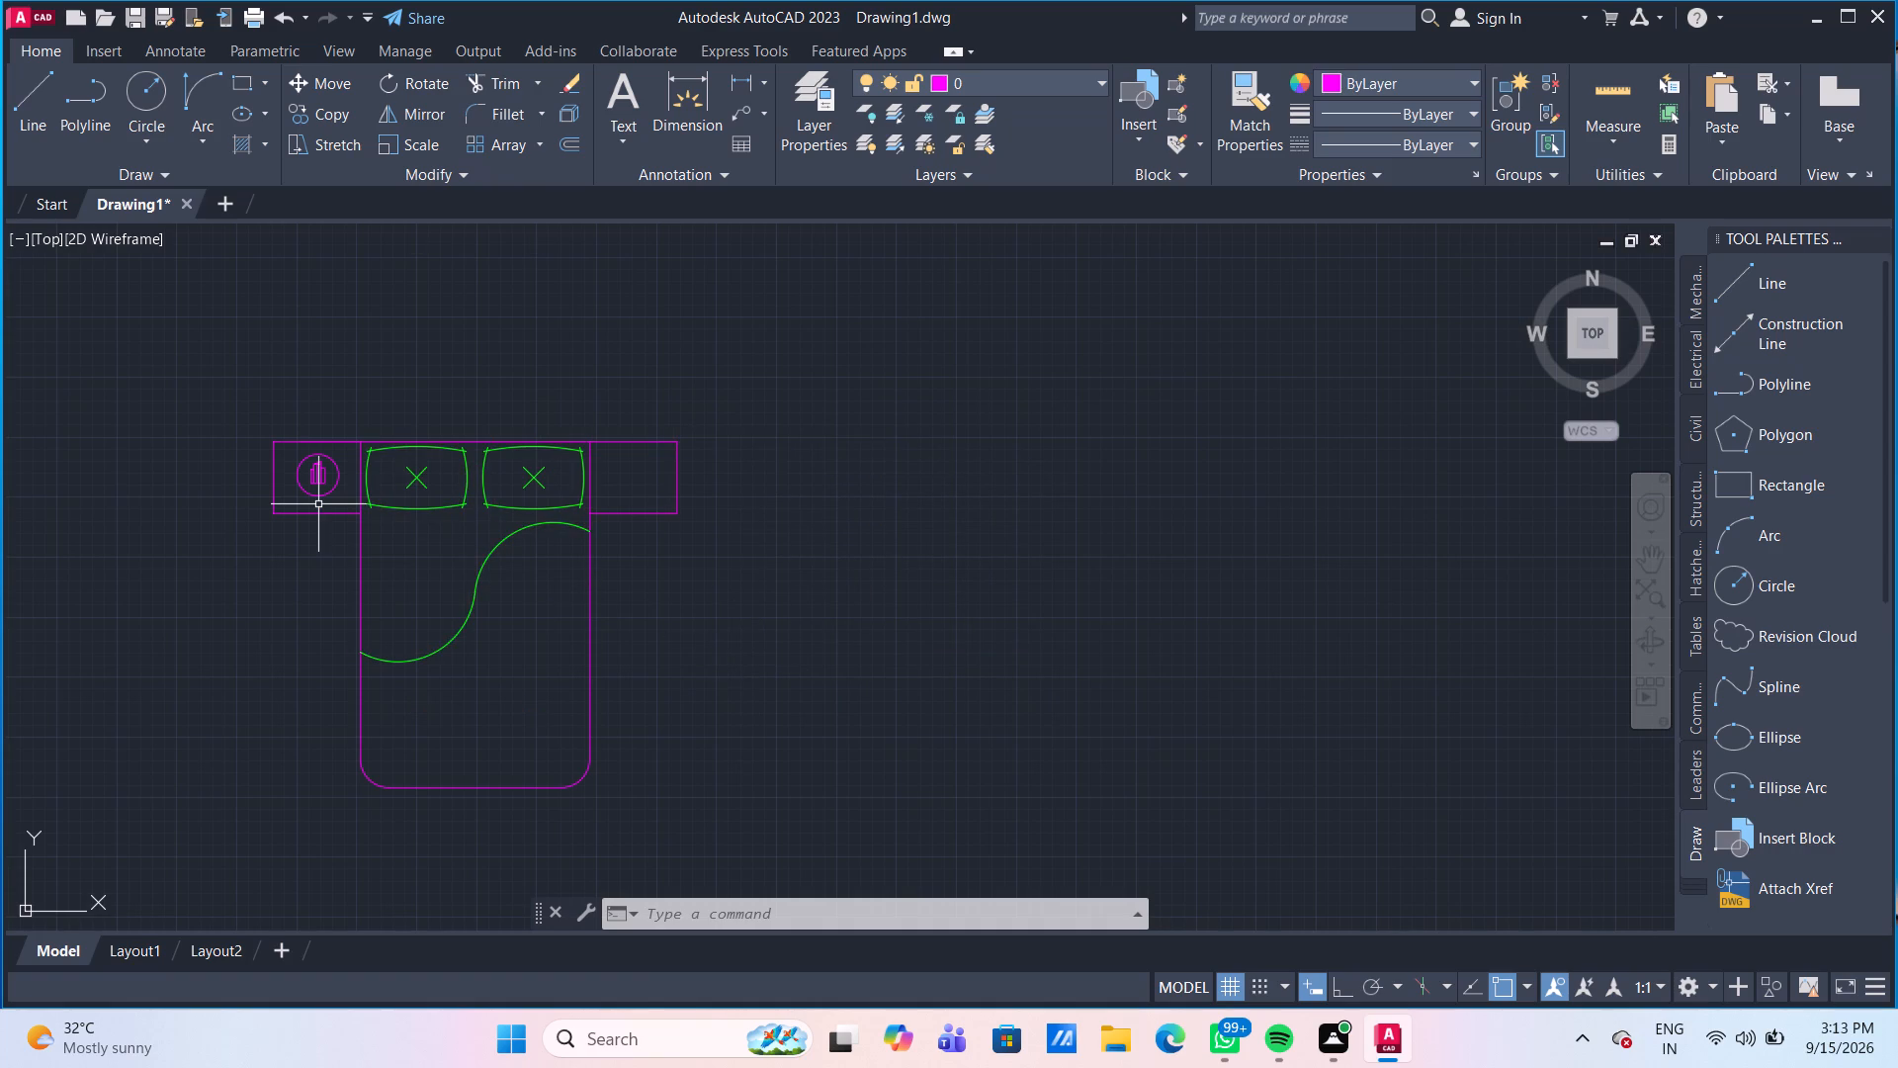
Select the circular lamp symbol on the side table and set its colour to index colour 250.
scroll(317, 502, up, 2)
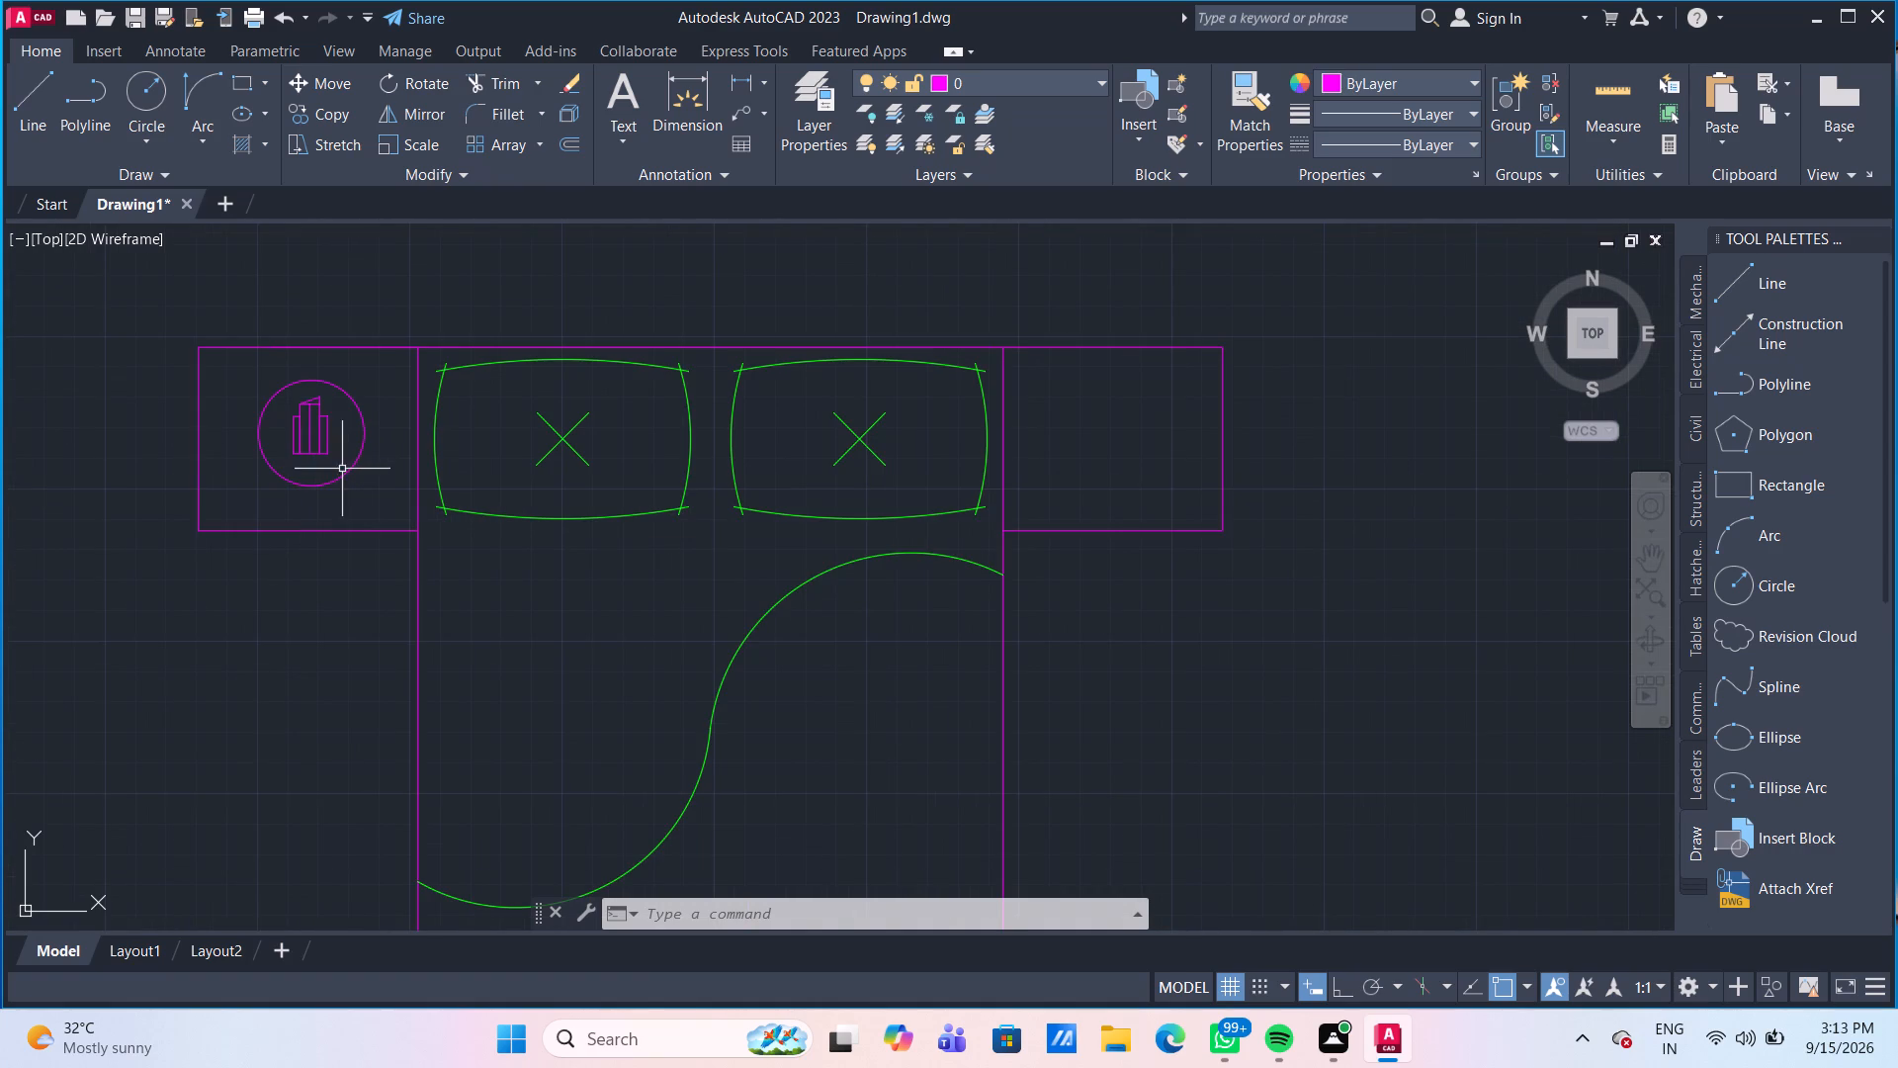
drag(374, 489, 354, 473)
click(259, 390)
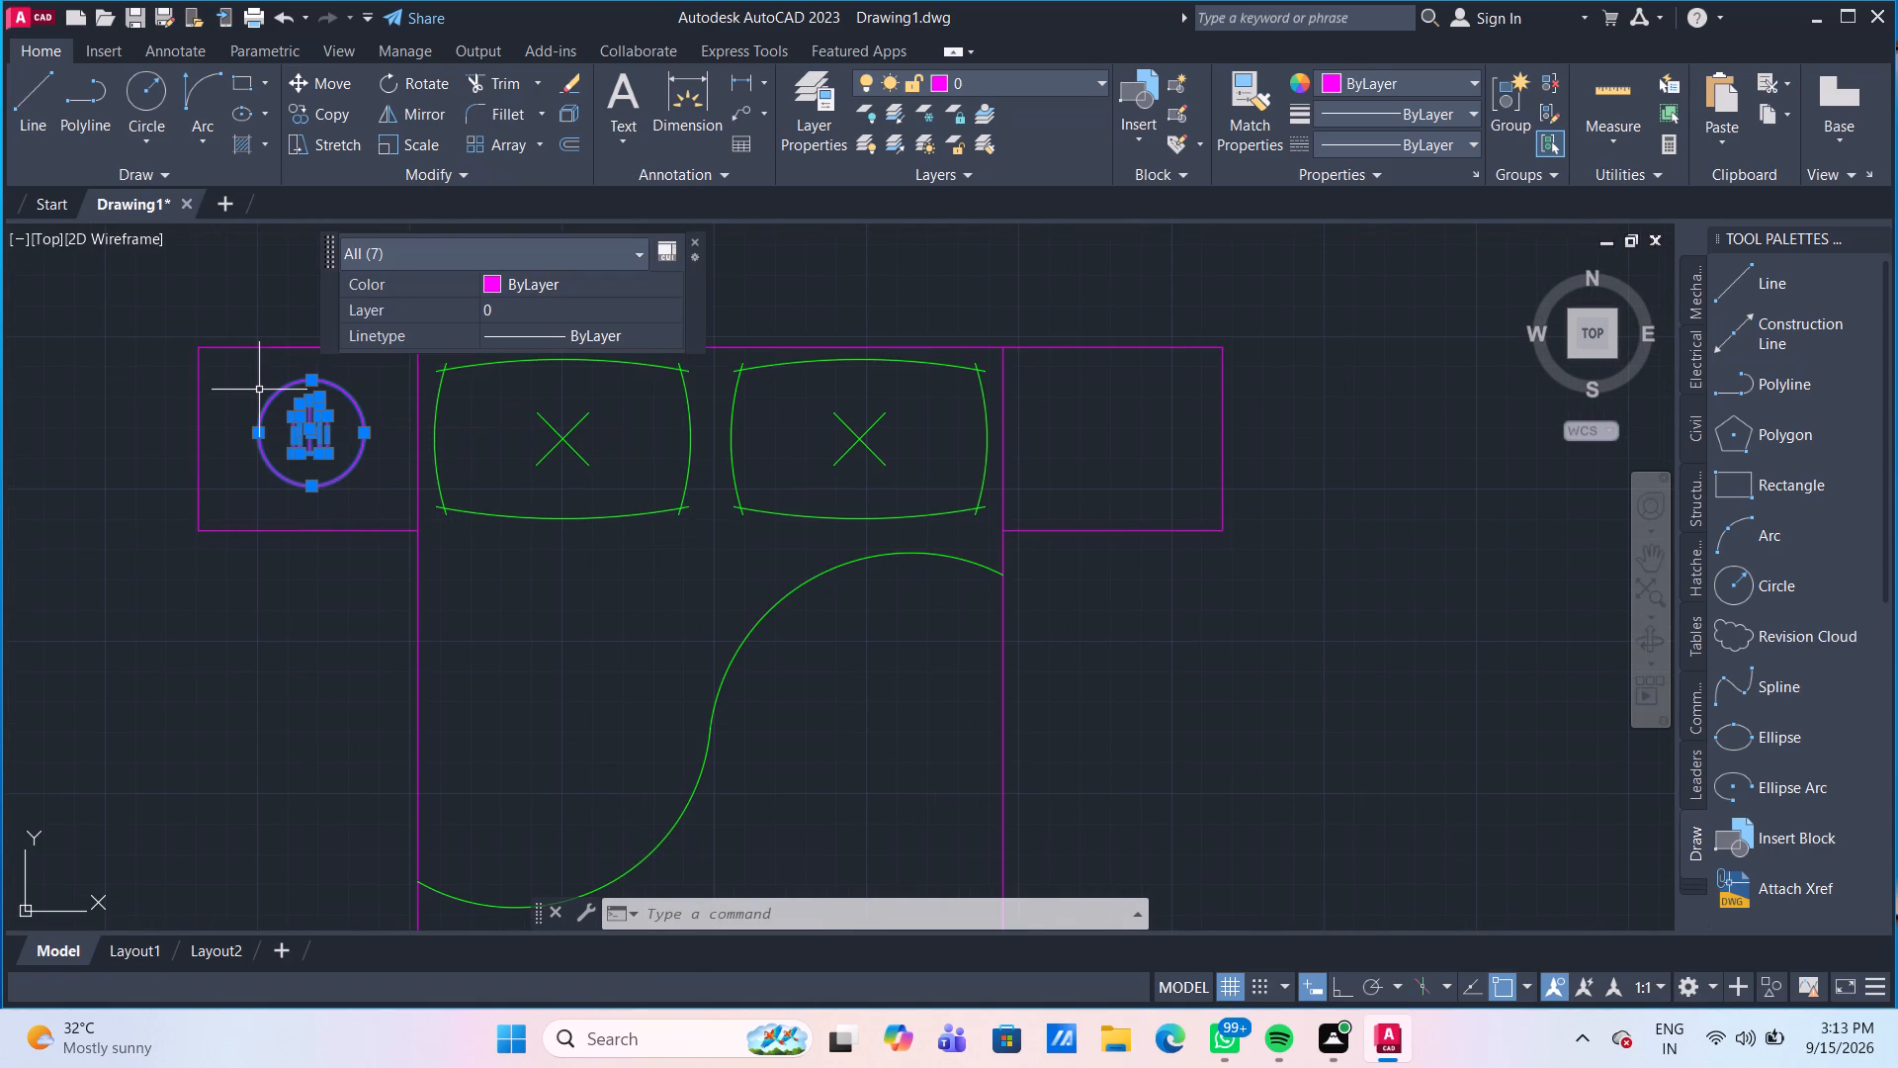
click(496, 284)
click(496, 284)
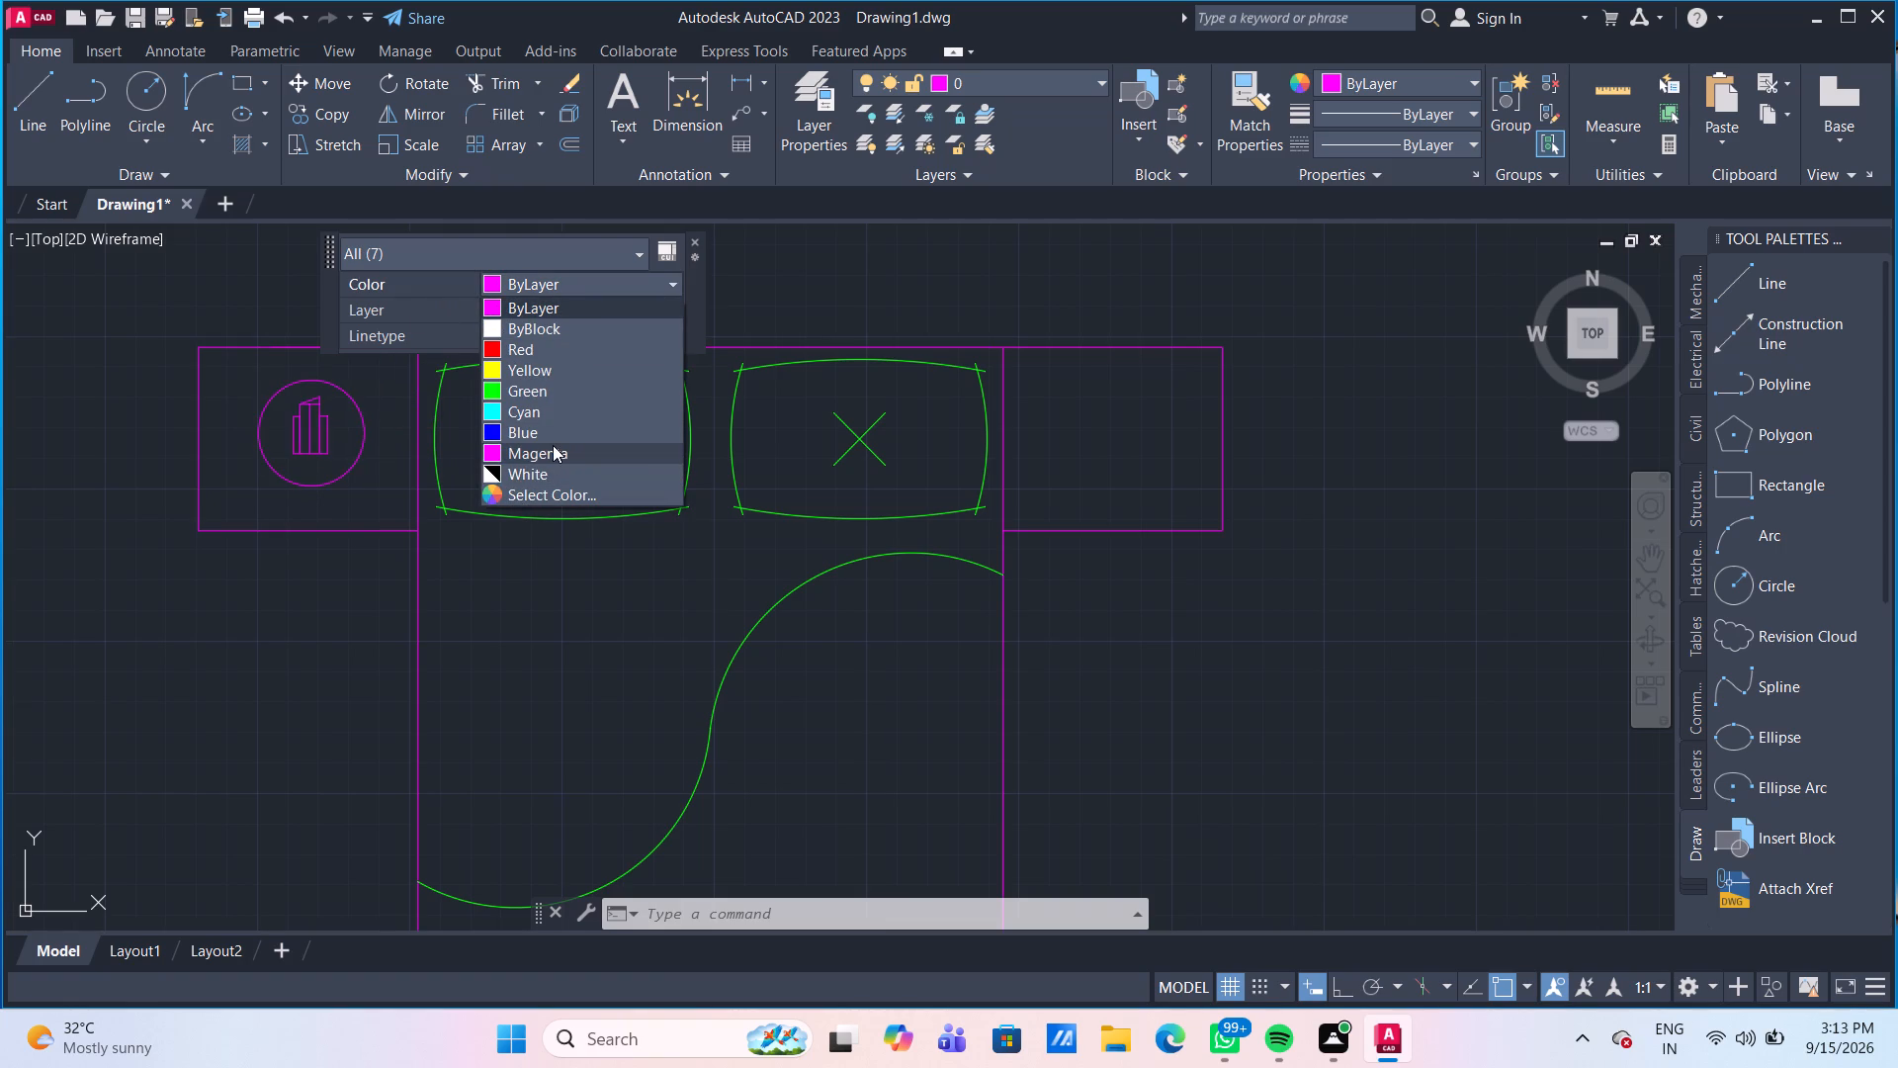
scroll(553, 445, down, 4)
click(530, 499)
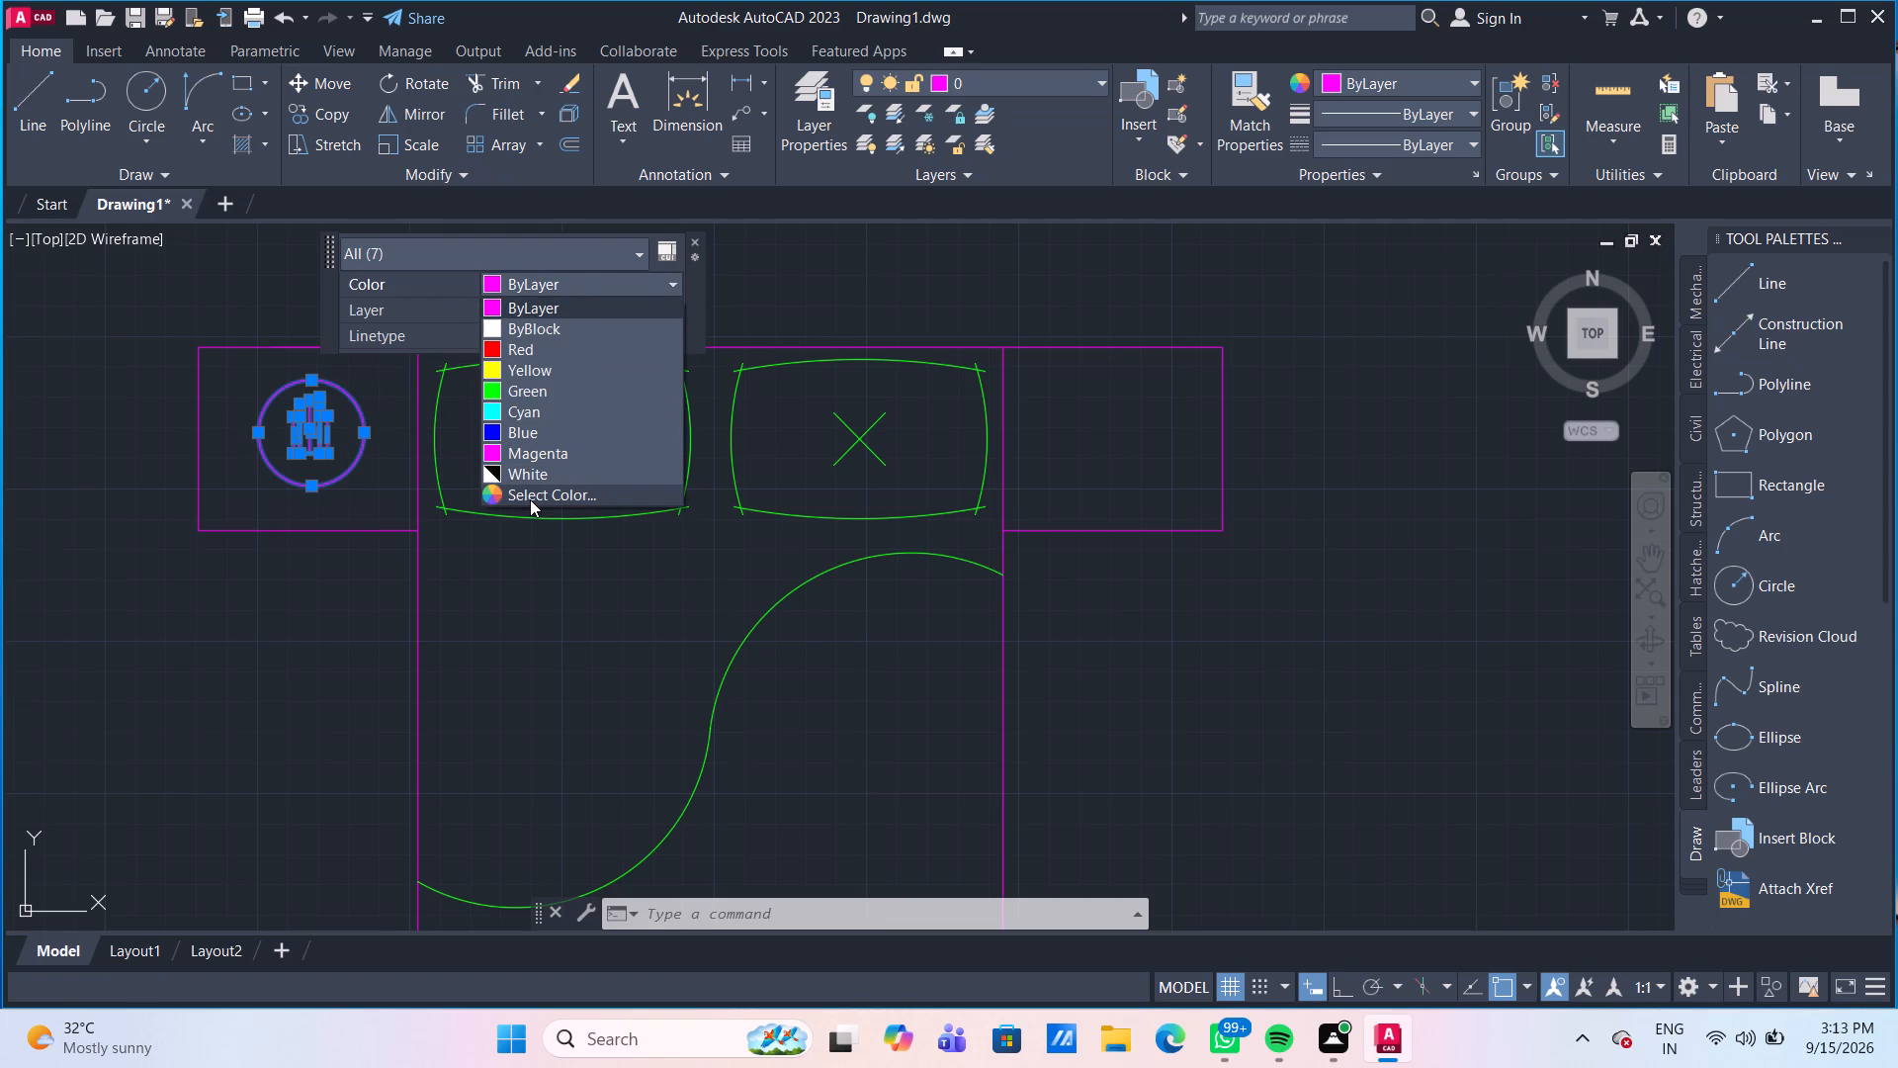
click(76, 651)
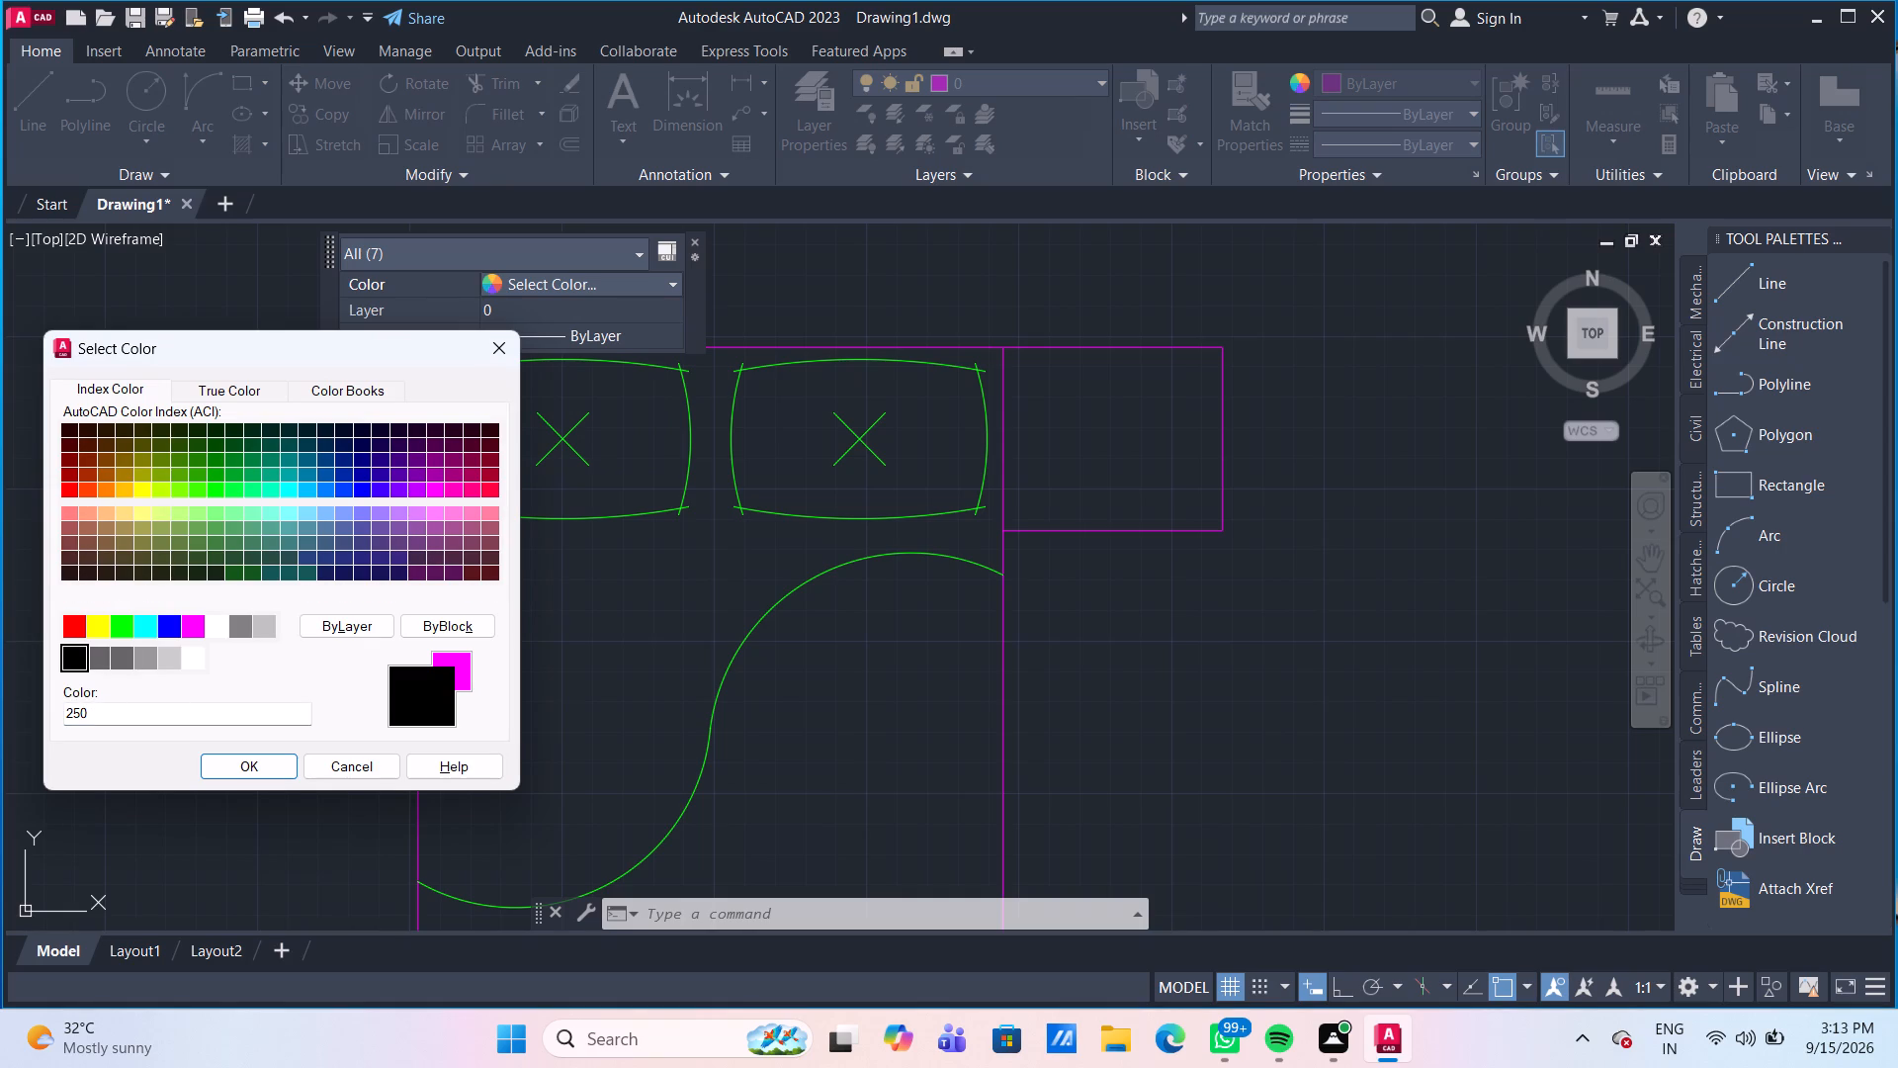
click(235, 769)
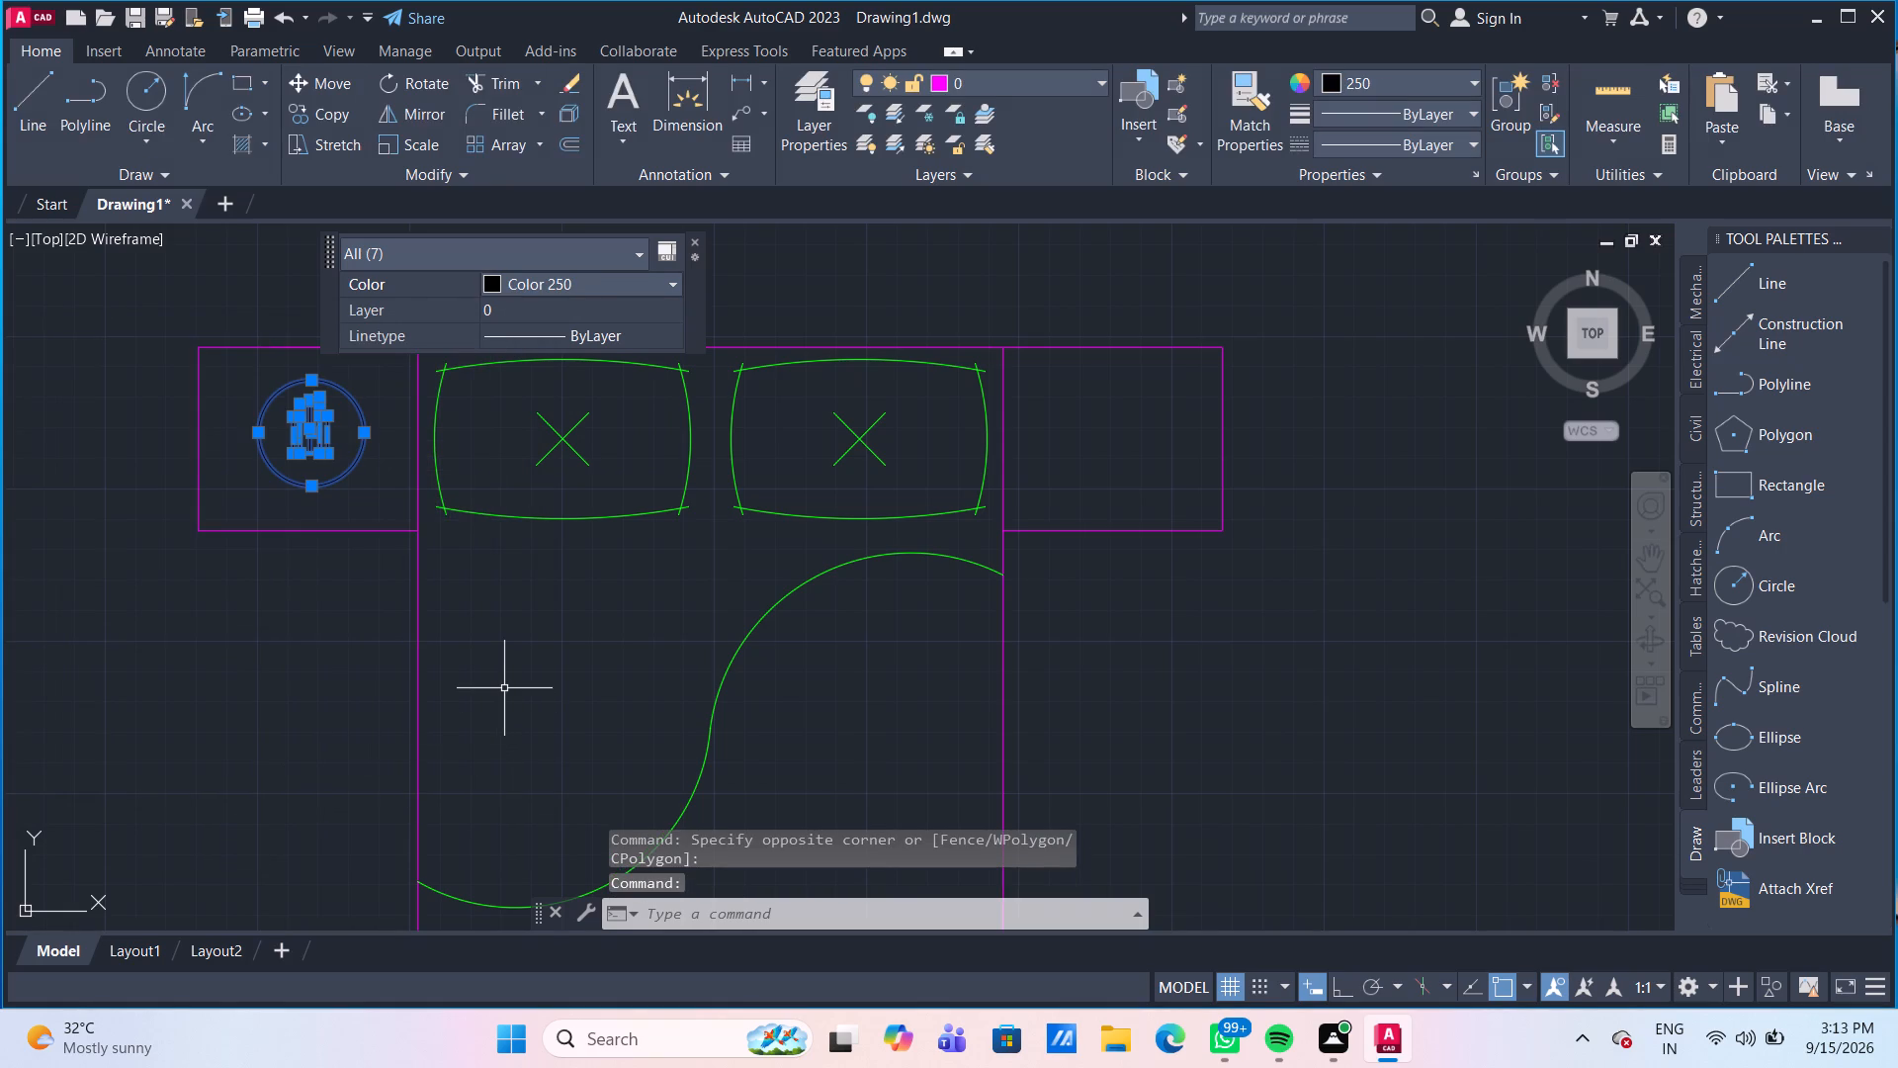
key(Escape)
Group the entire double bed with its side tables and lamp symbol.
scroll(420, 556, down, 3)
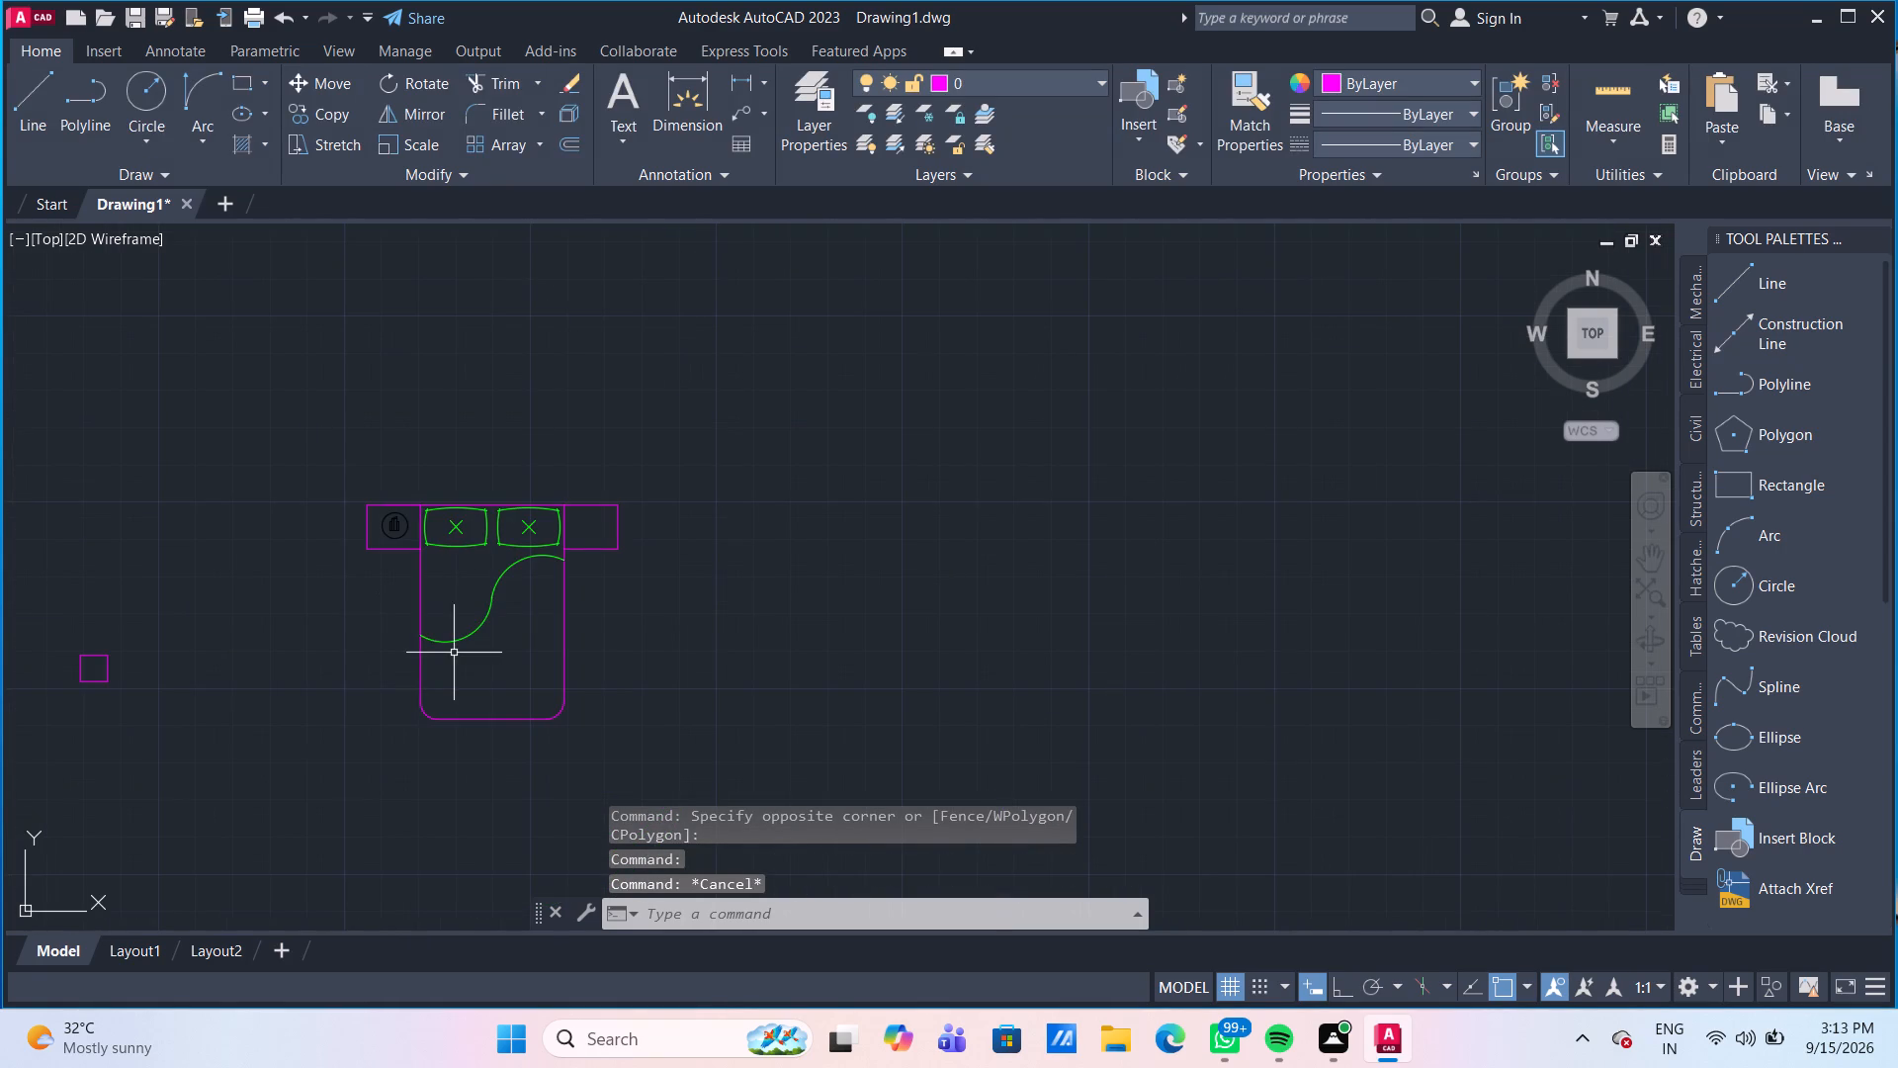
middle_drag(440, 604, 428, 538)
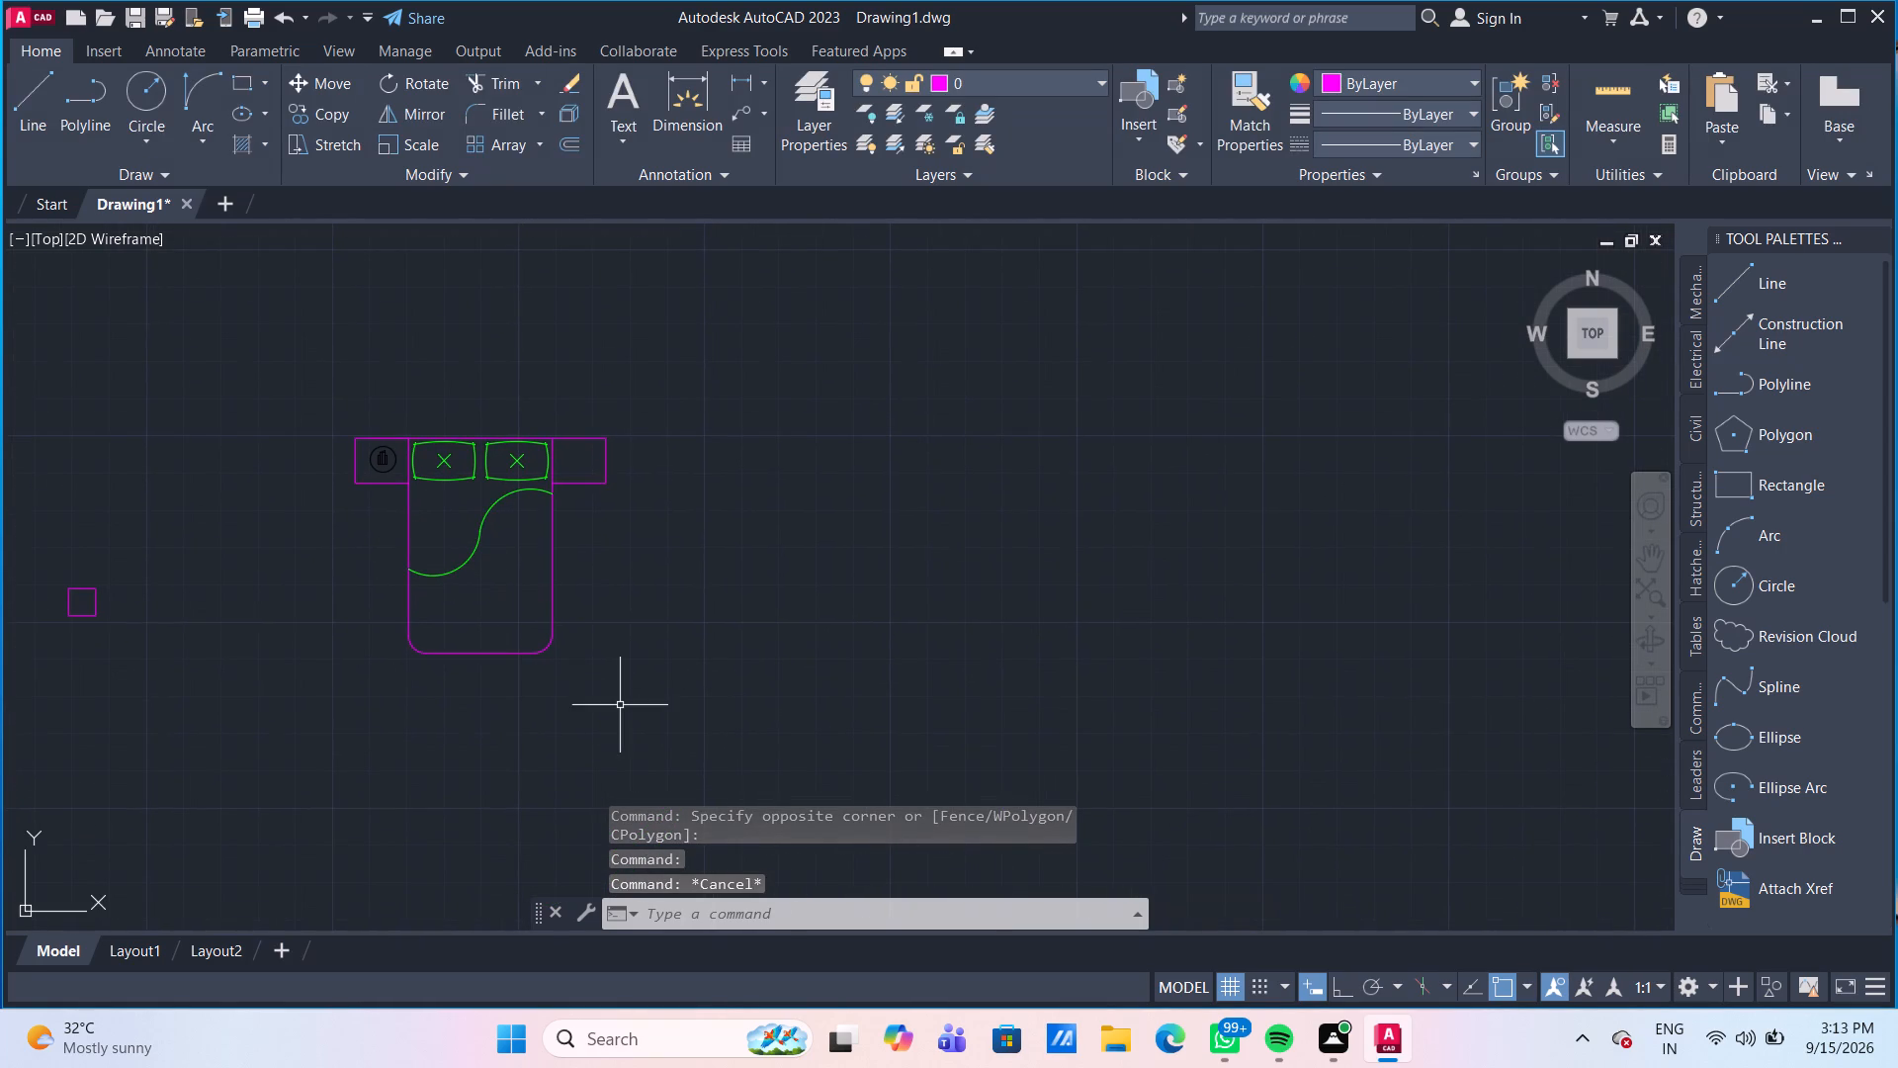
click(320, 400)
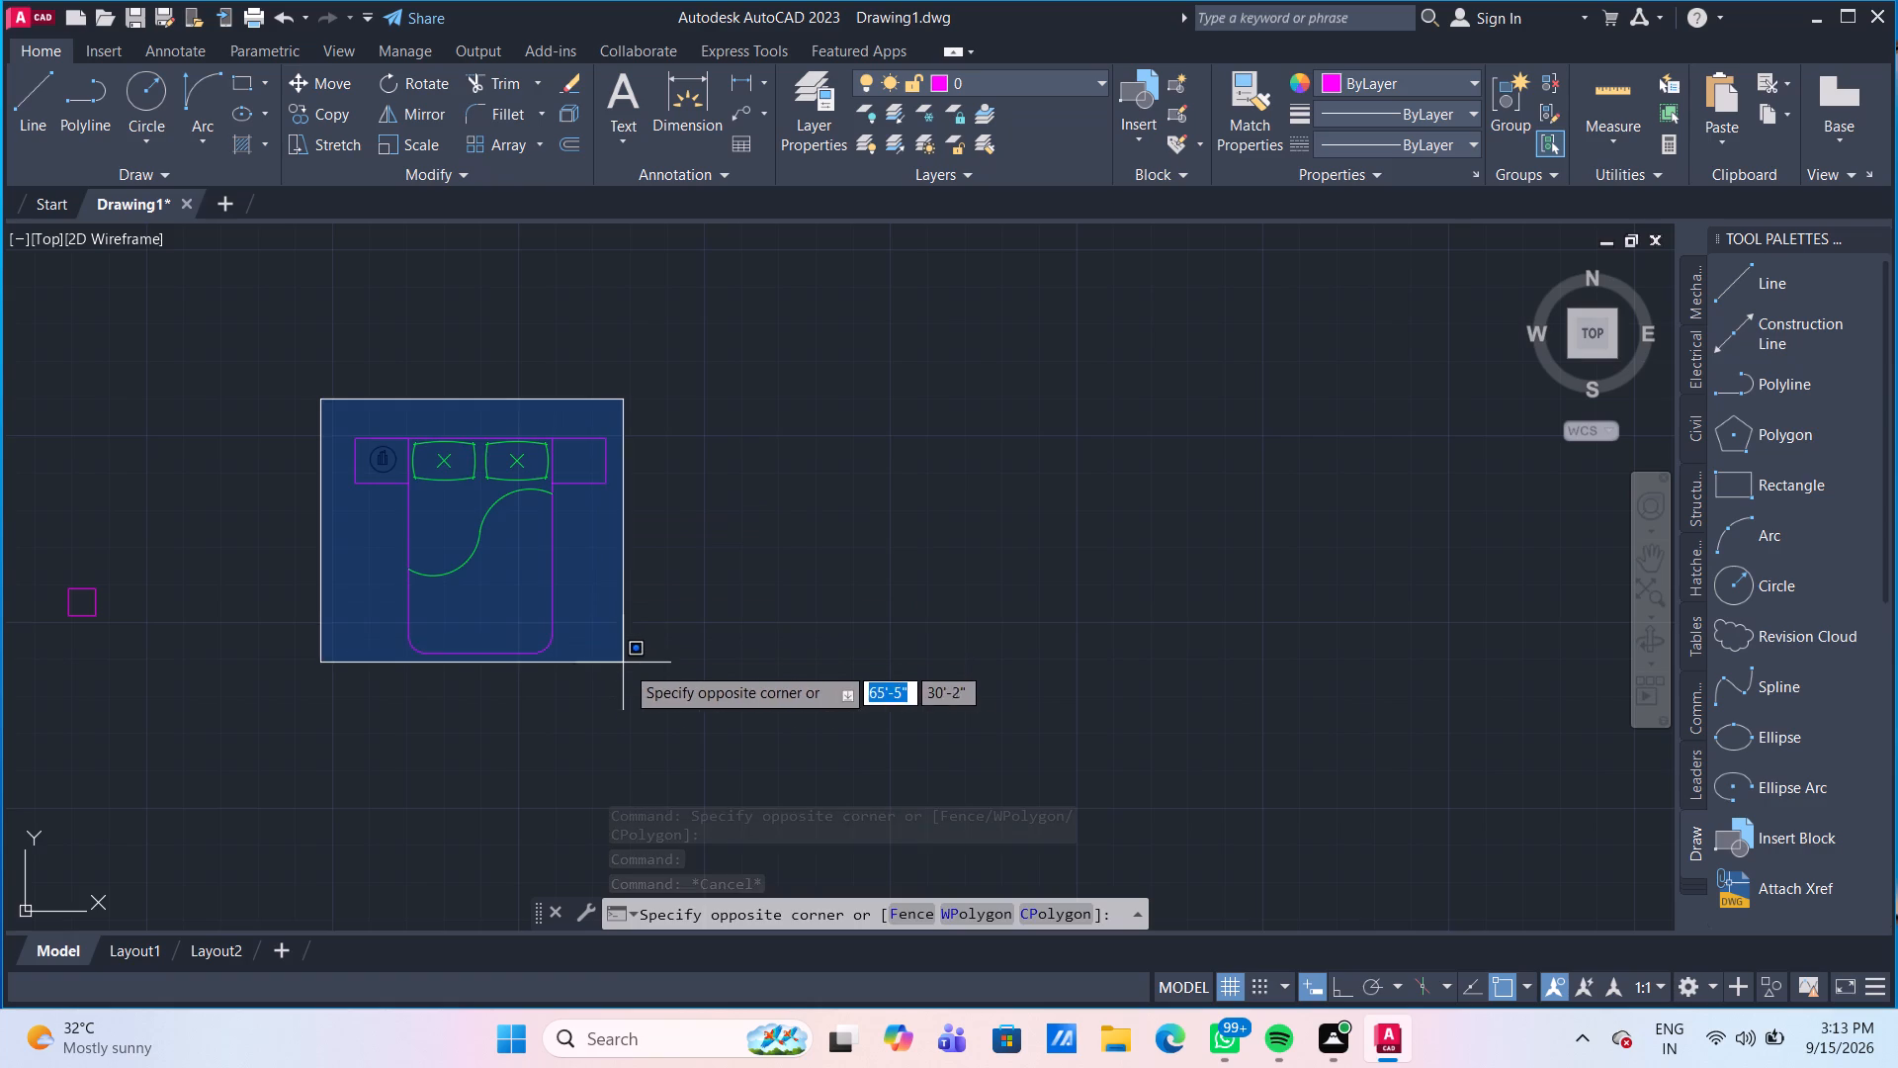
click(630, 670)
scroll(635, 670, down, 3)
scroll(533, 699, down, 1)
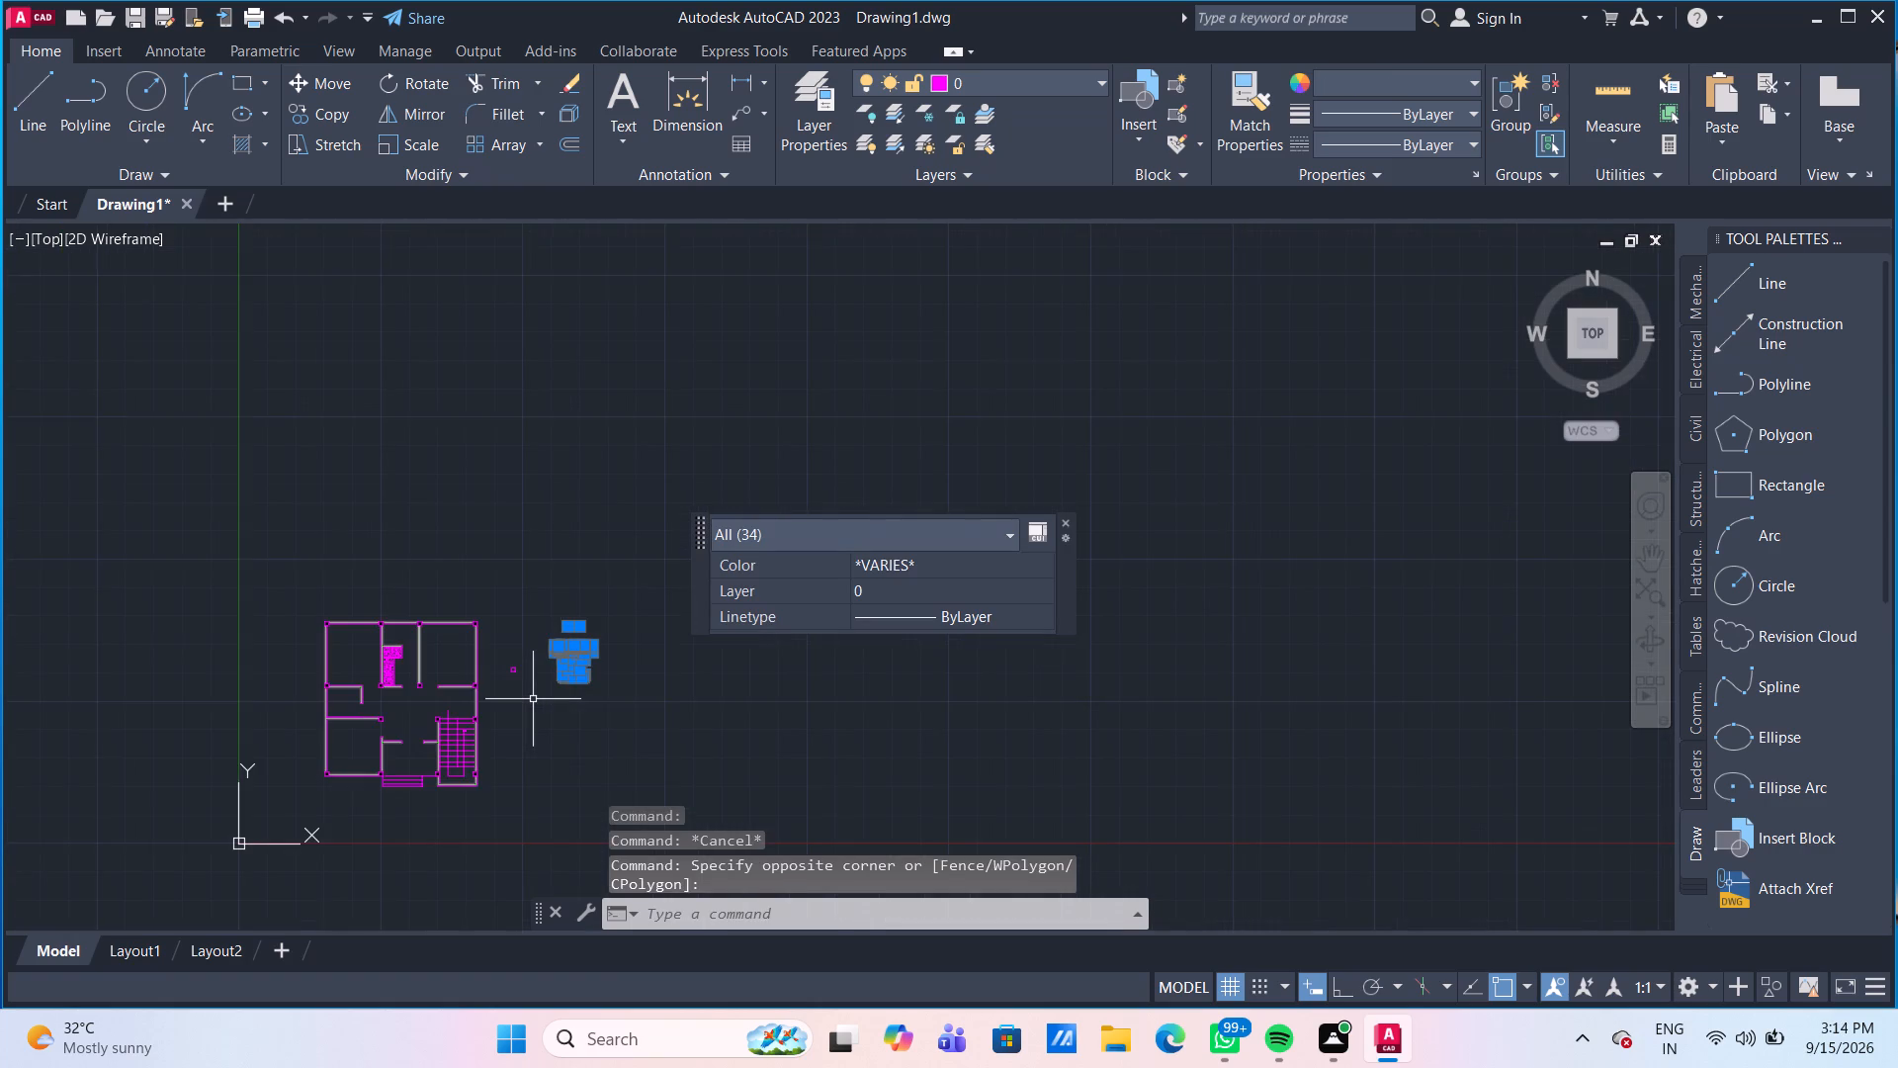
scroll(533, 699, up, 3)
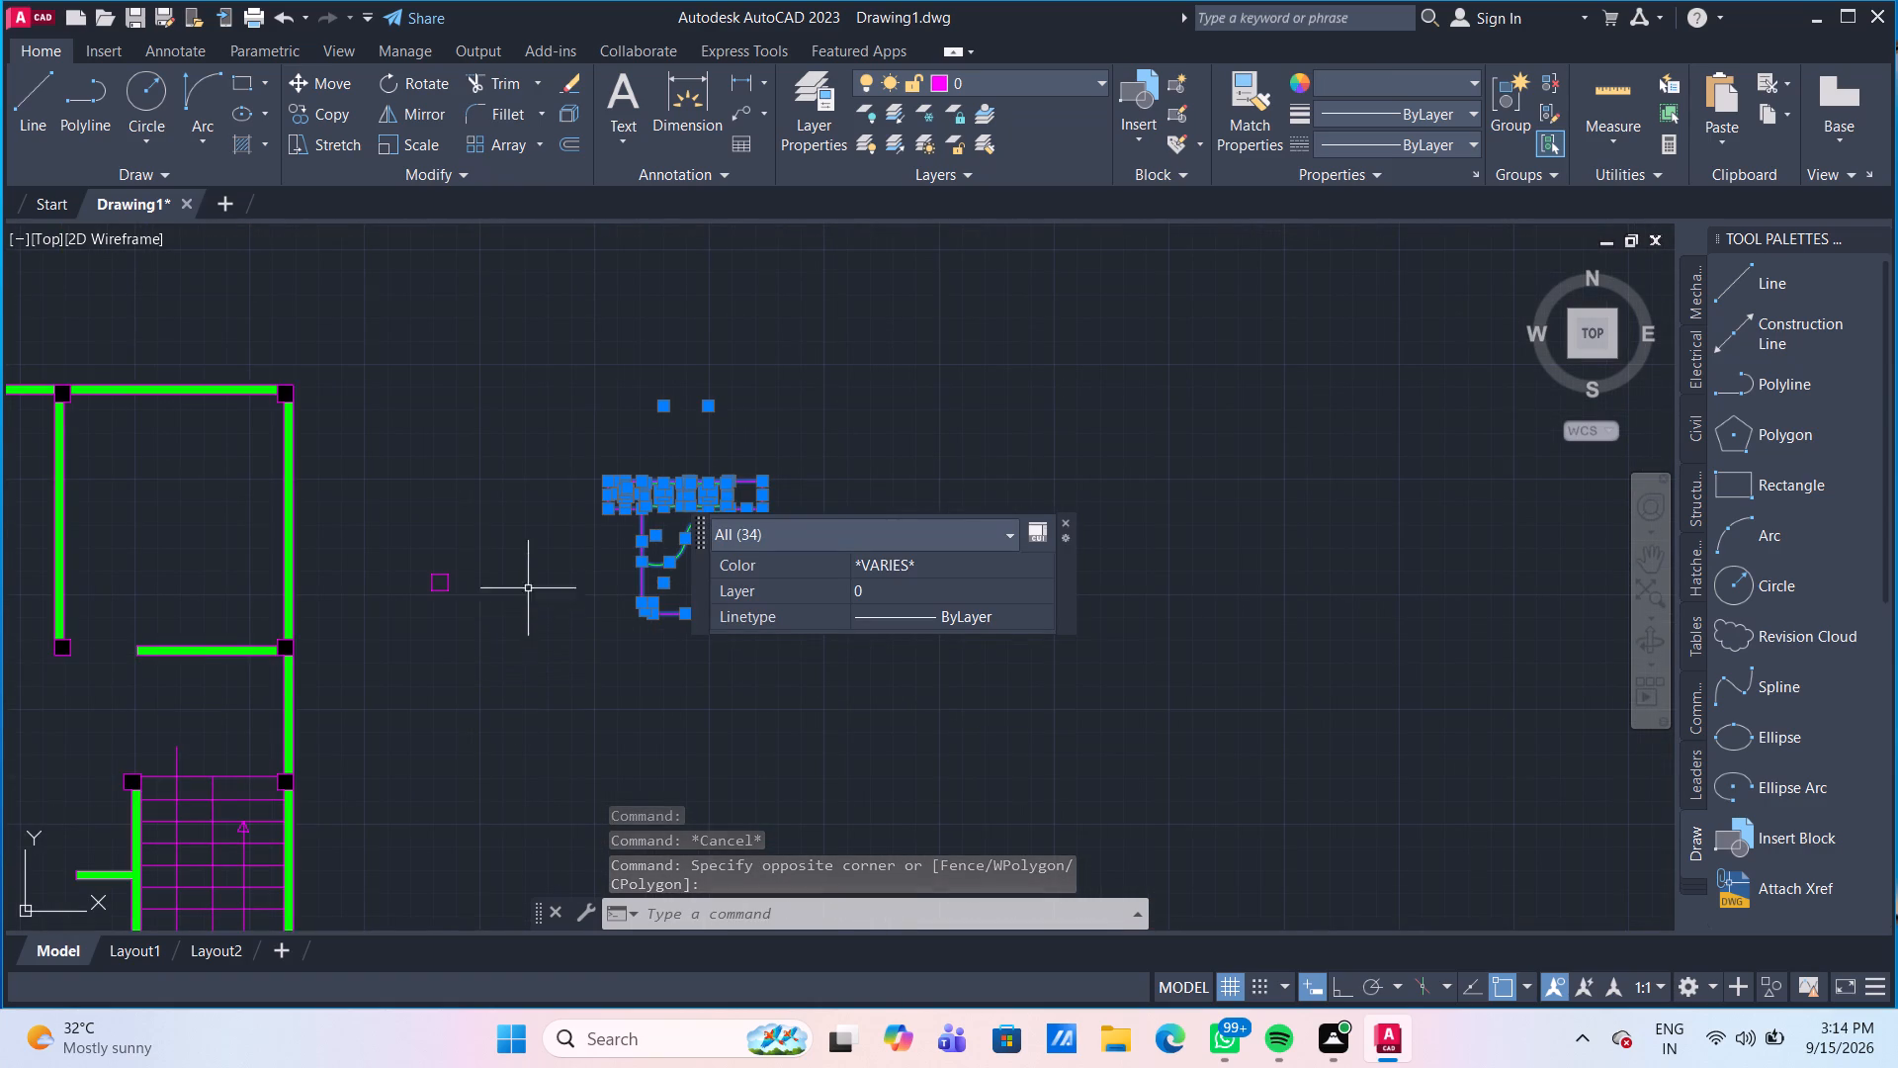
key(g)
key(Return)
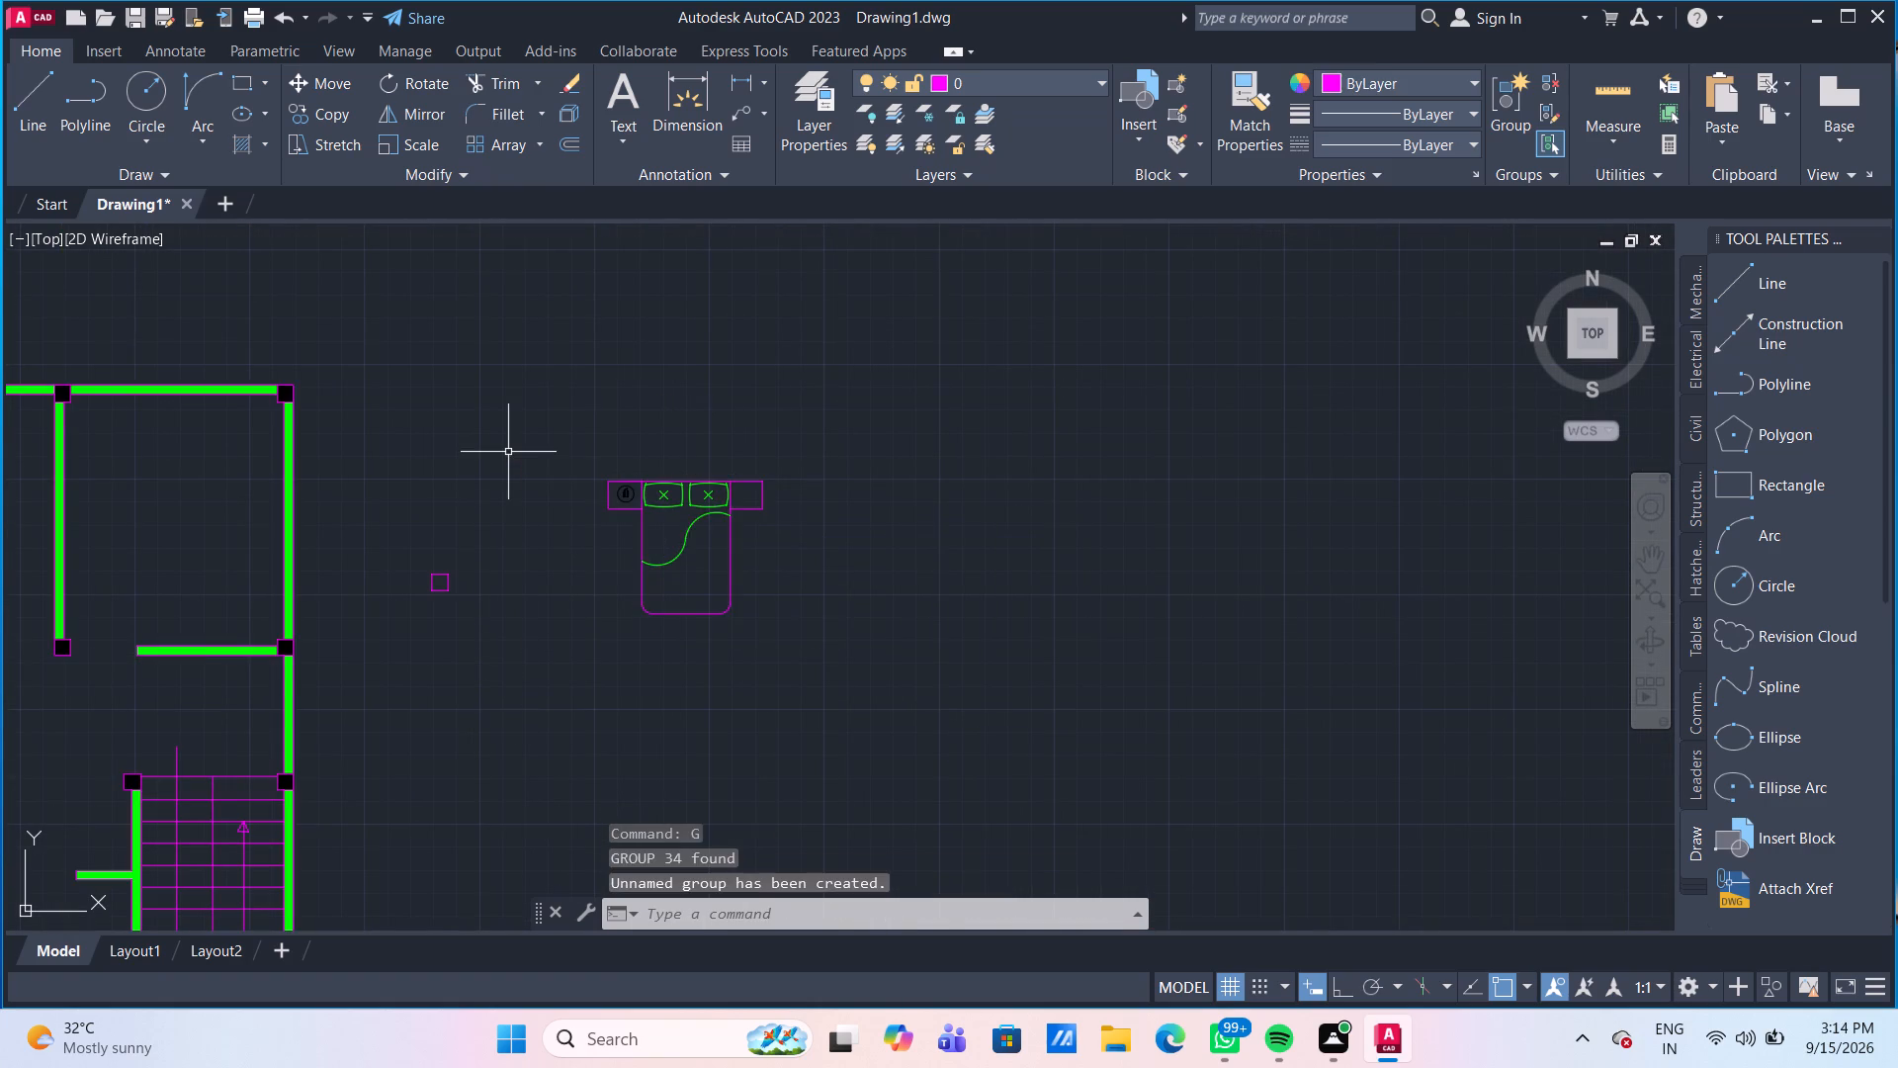
Change layer 0's colour to index colour 255.
scroll(508, 452, down, 2)
scroll(491, 629, up, 2)
middle_drag(510, 619, 719, 592)
scroll(695, 590, down, 1)
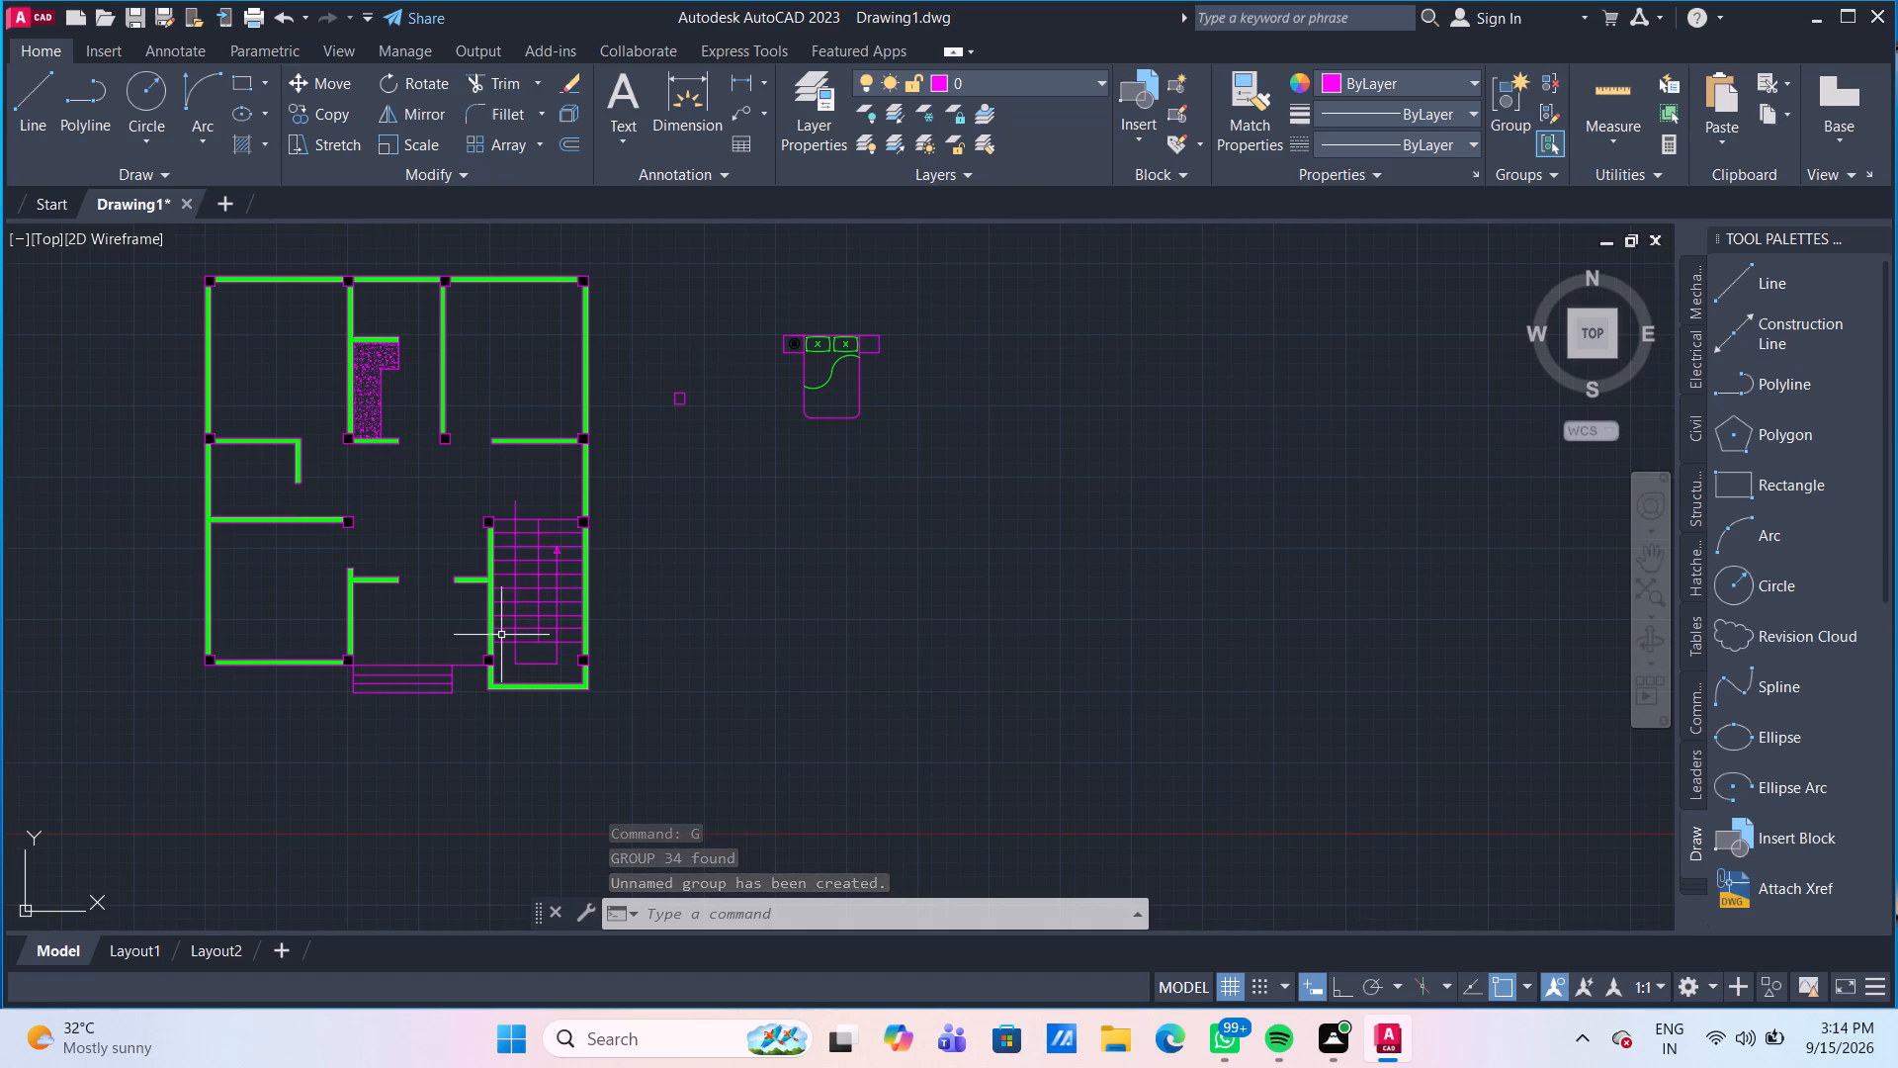
scroll(501, 635, up, 1)
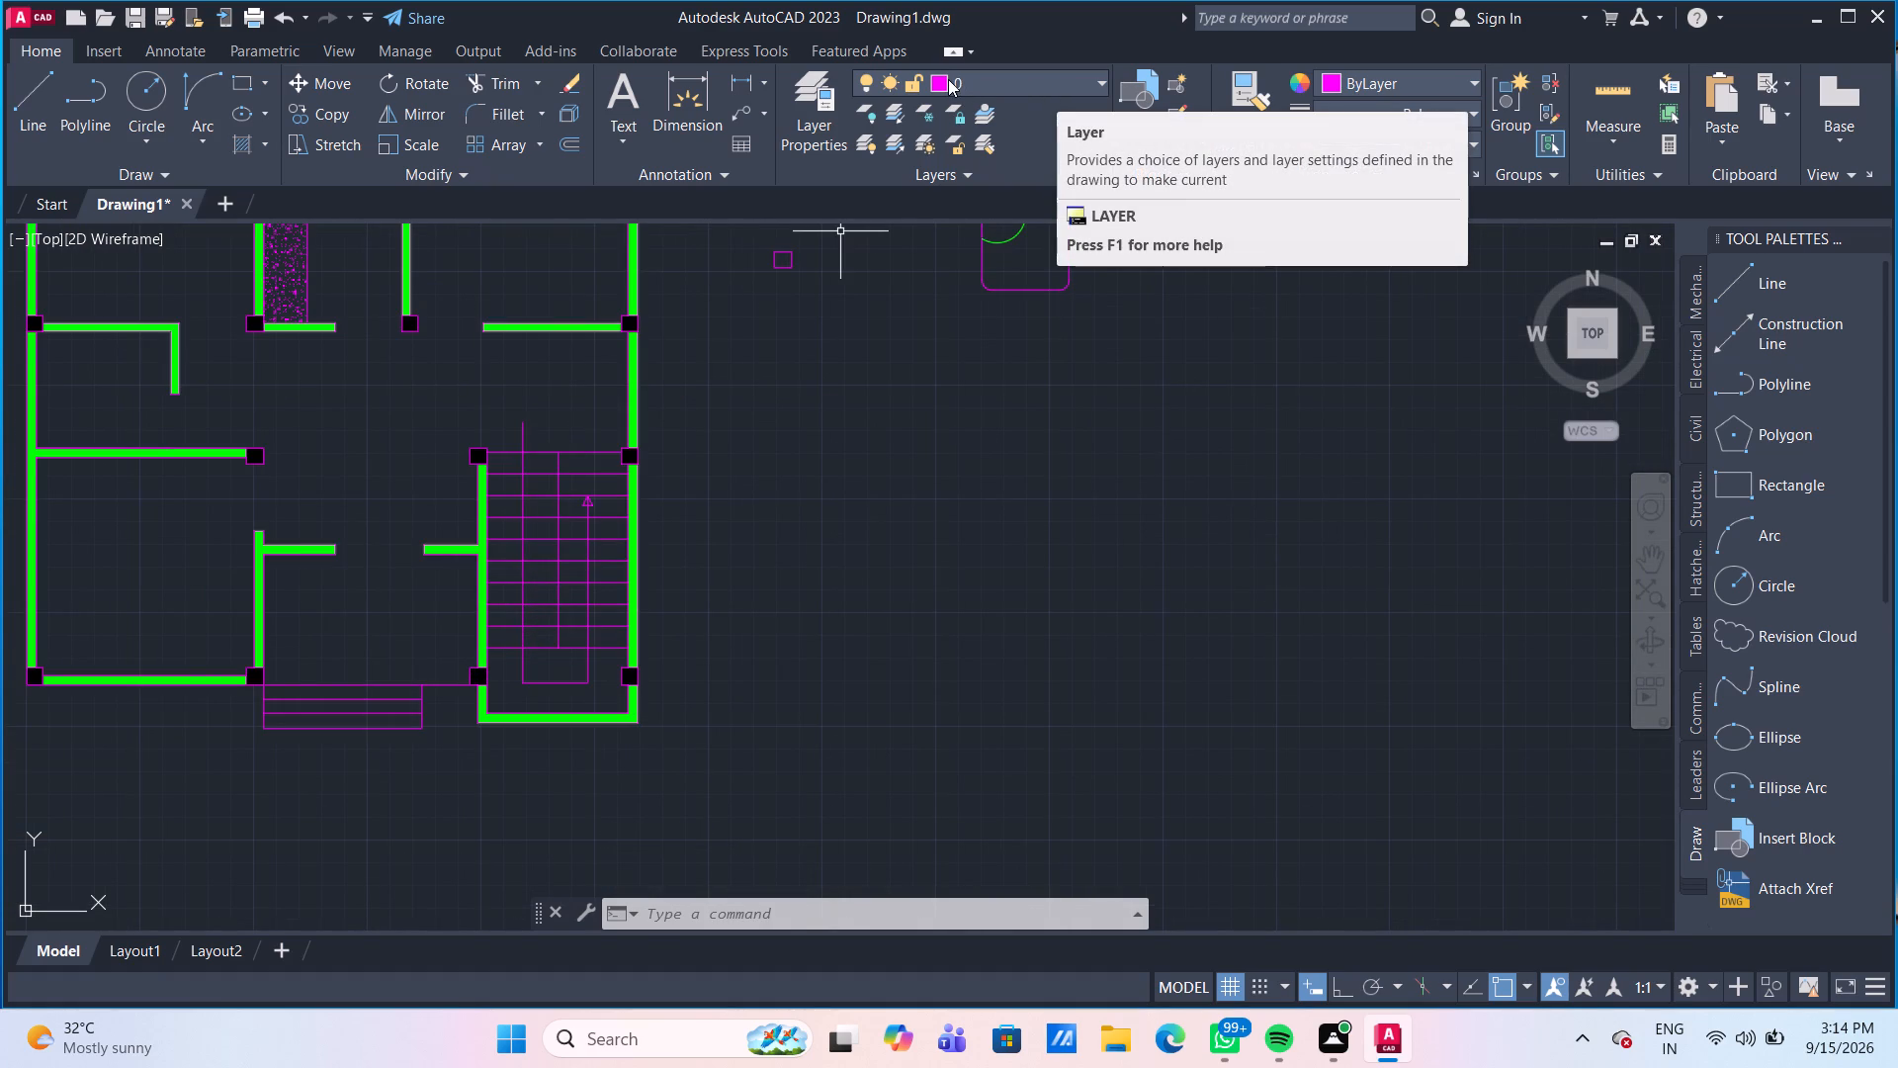
click(944, 79)
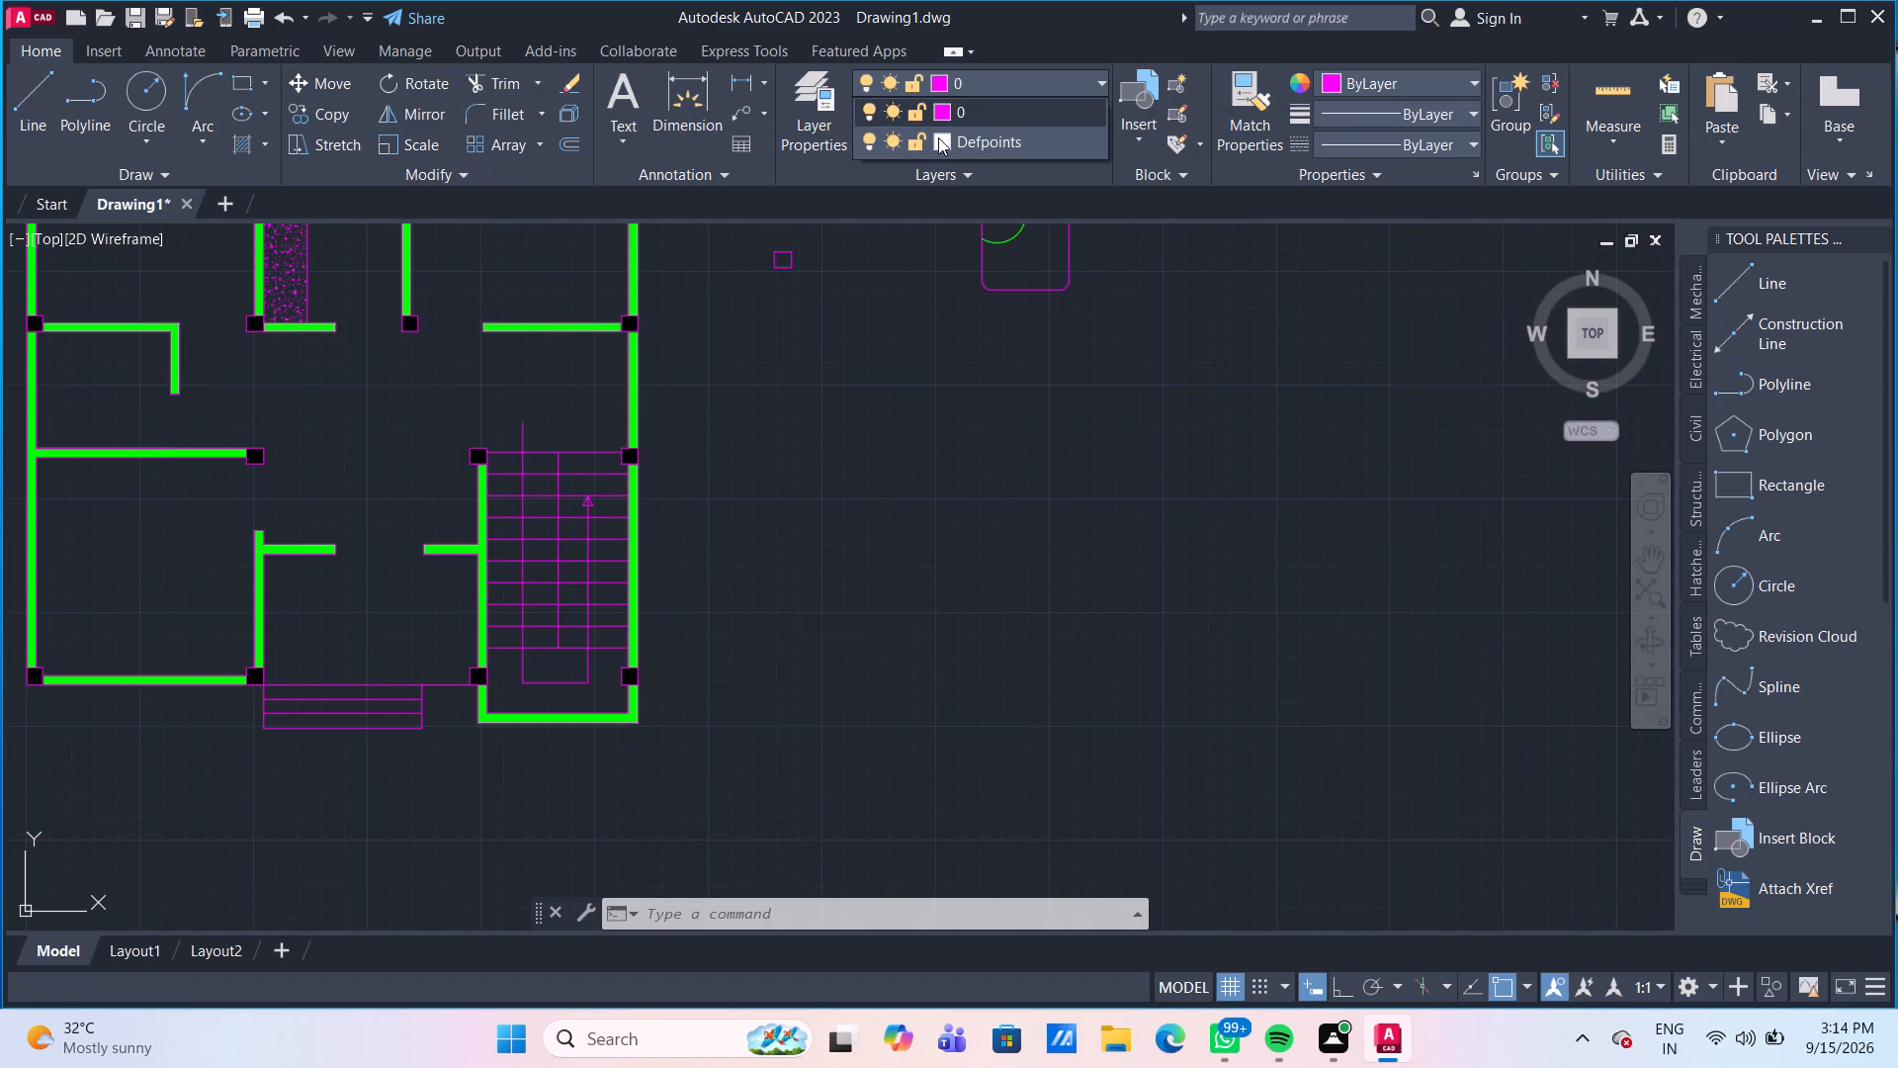
click(941, 109)
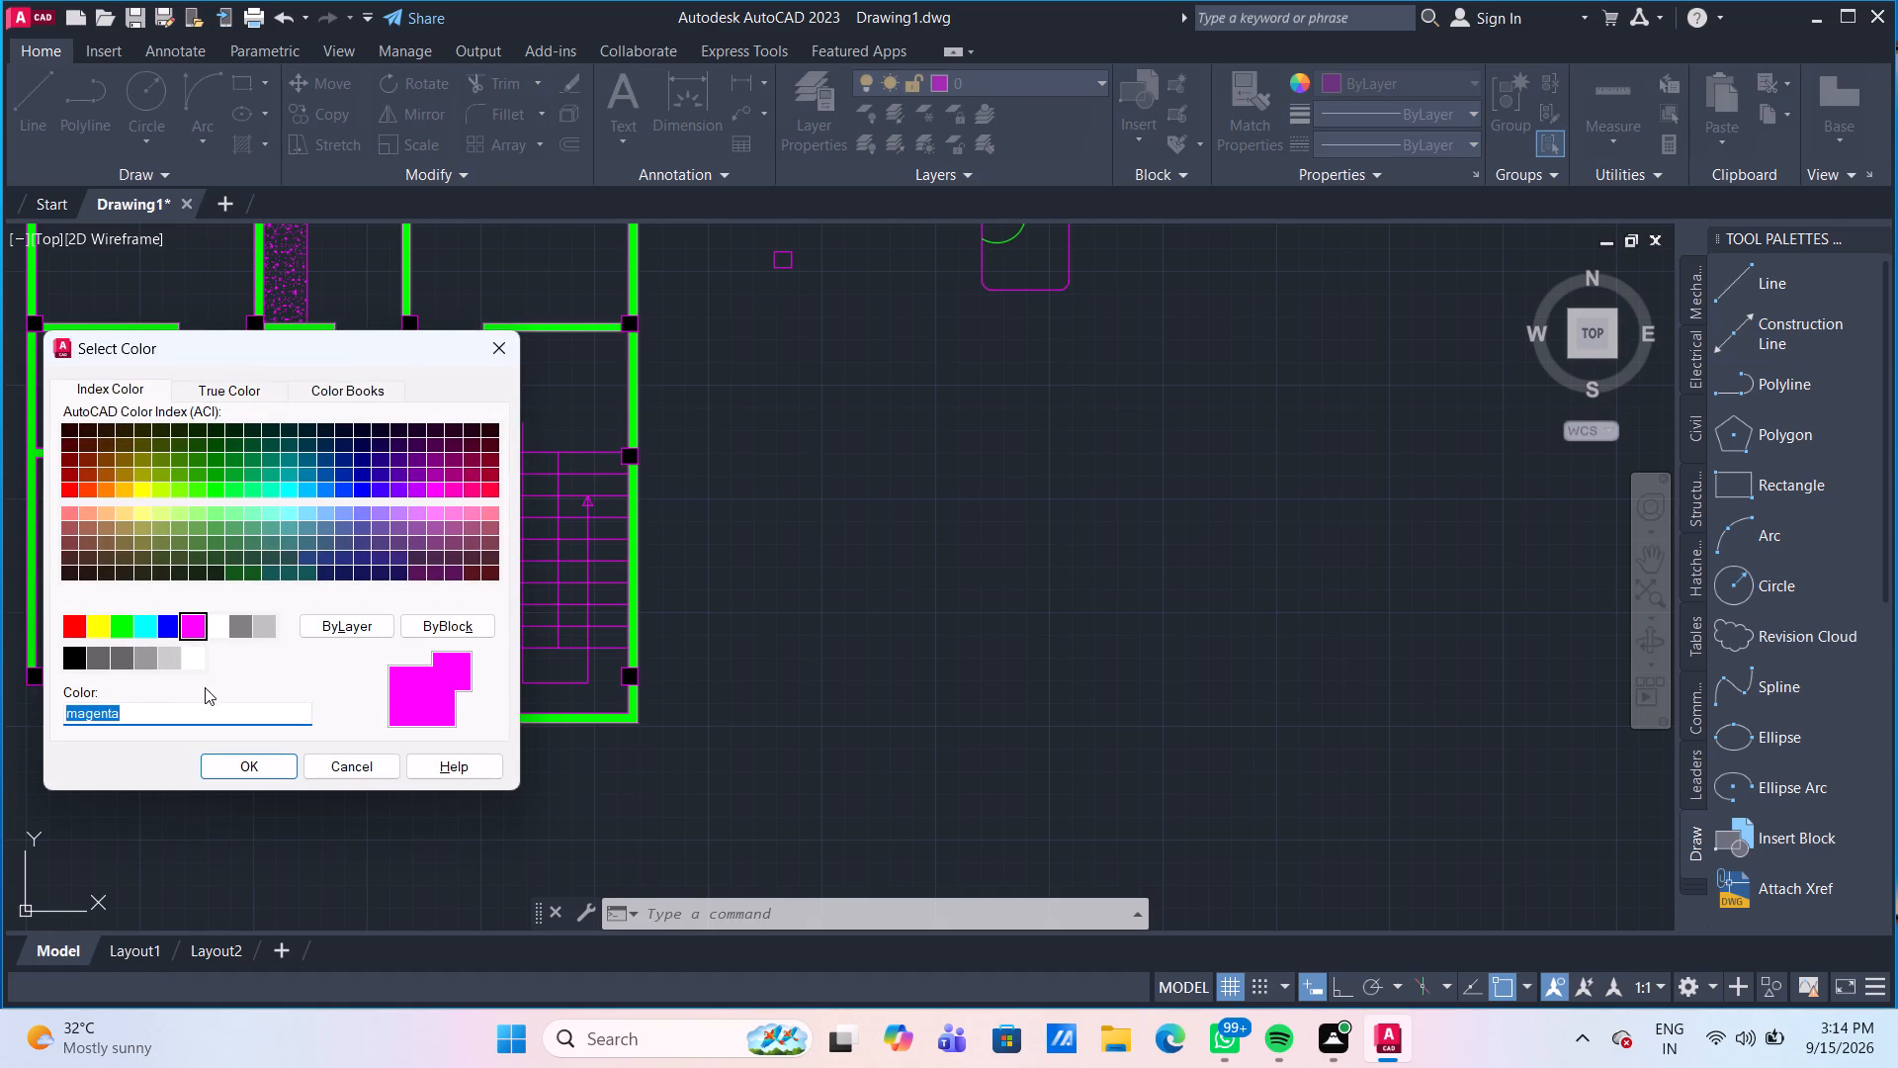
click(190, 662)
click(239, 768)
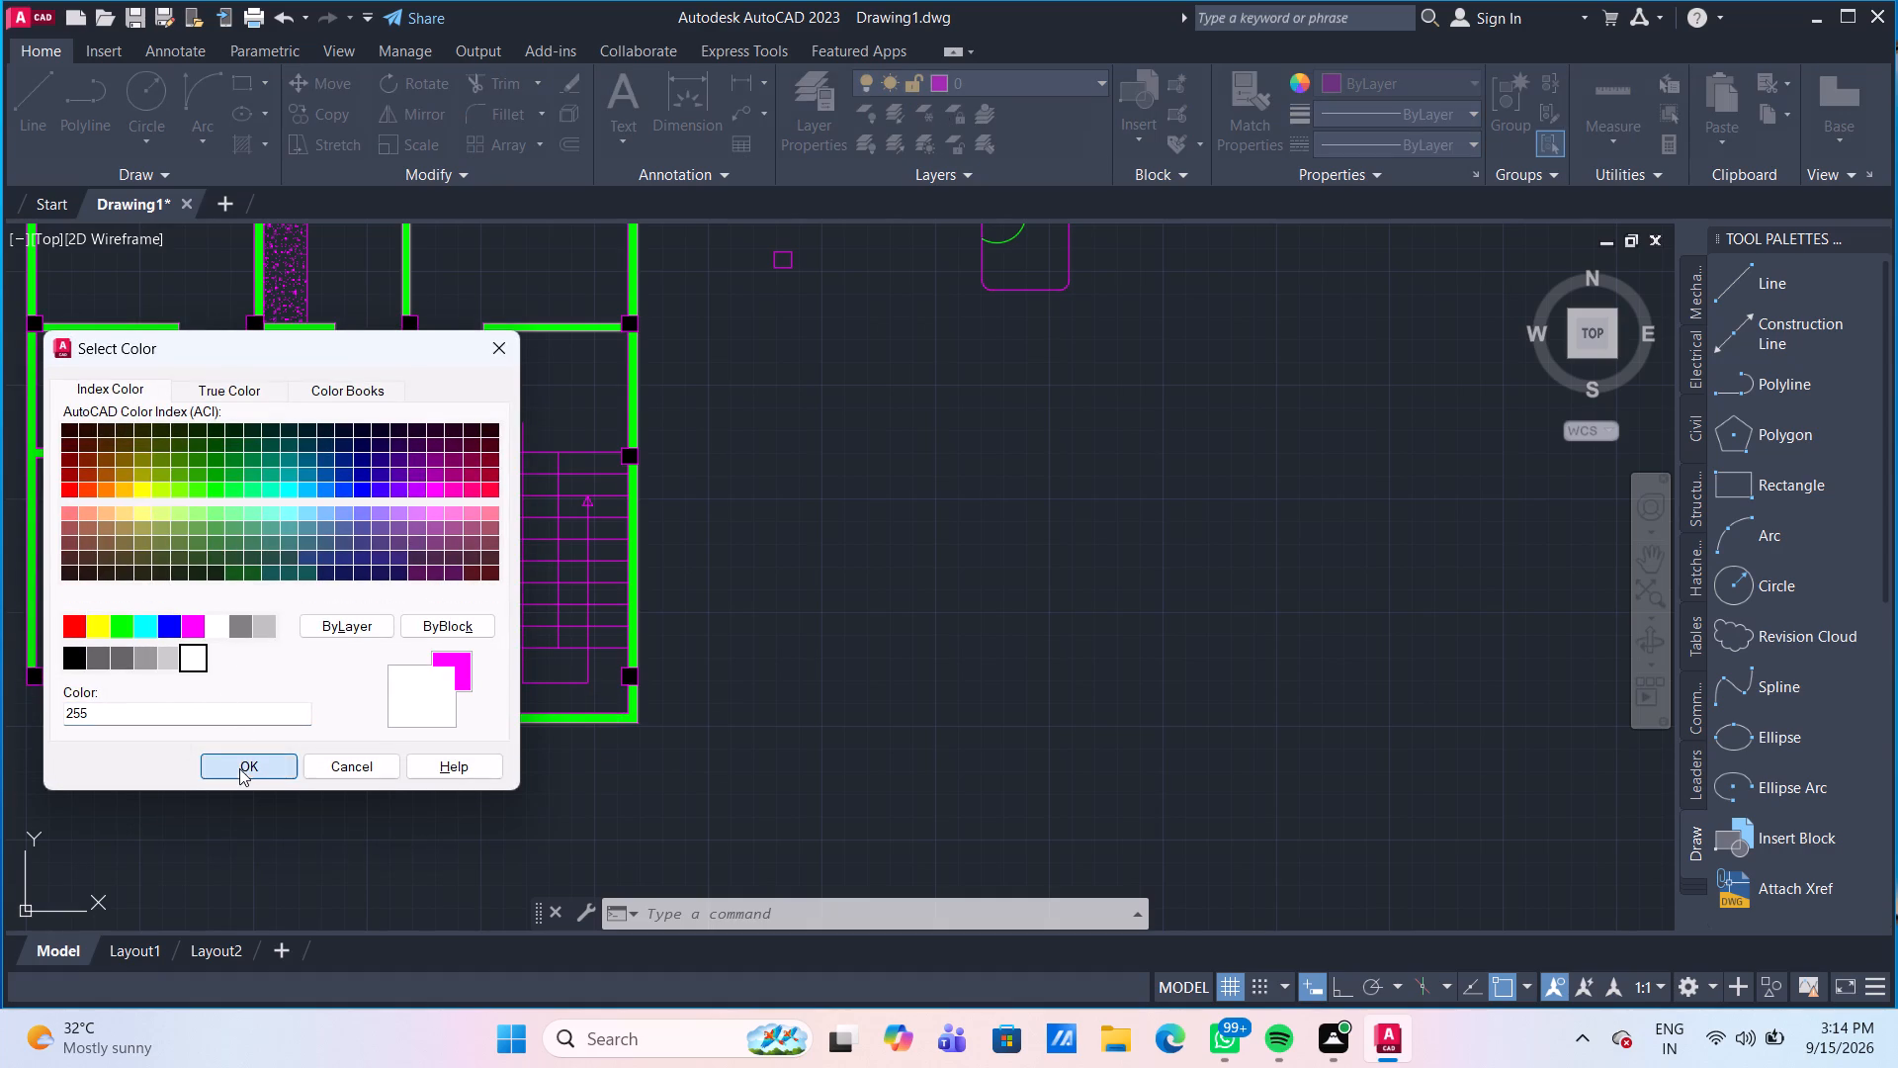
scroll(435, 720, down, 1)
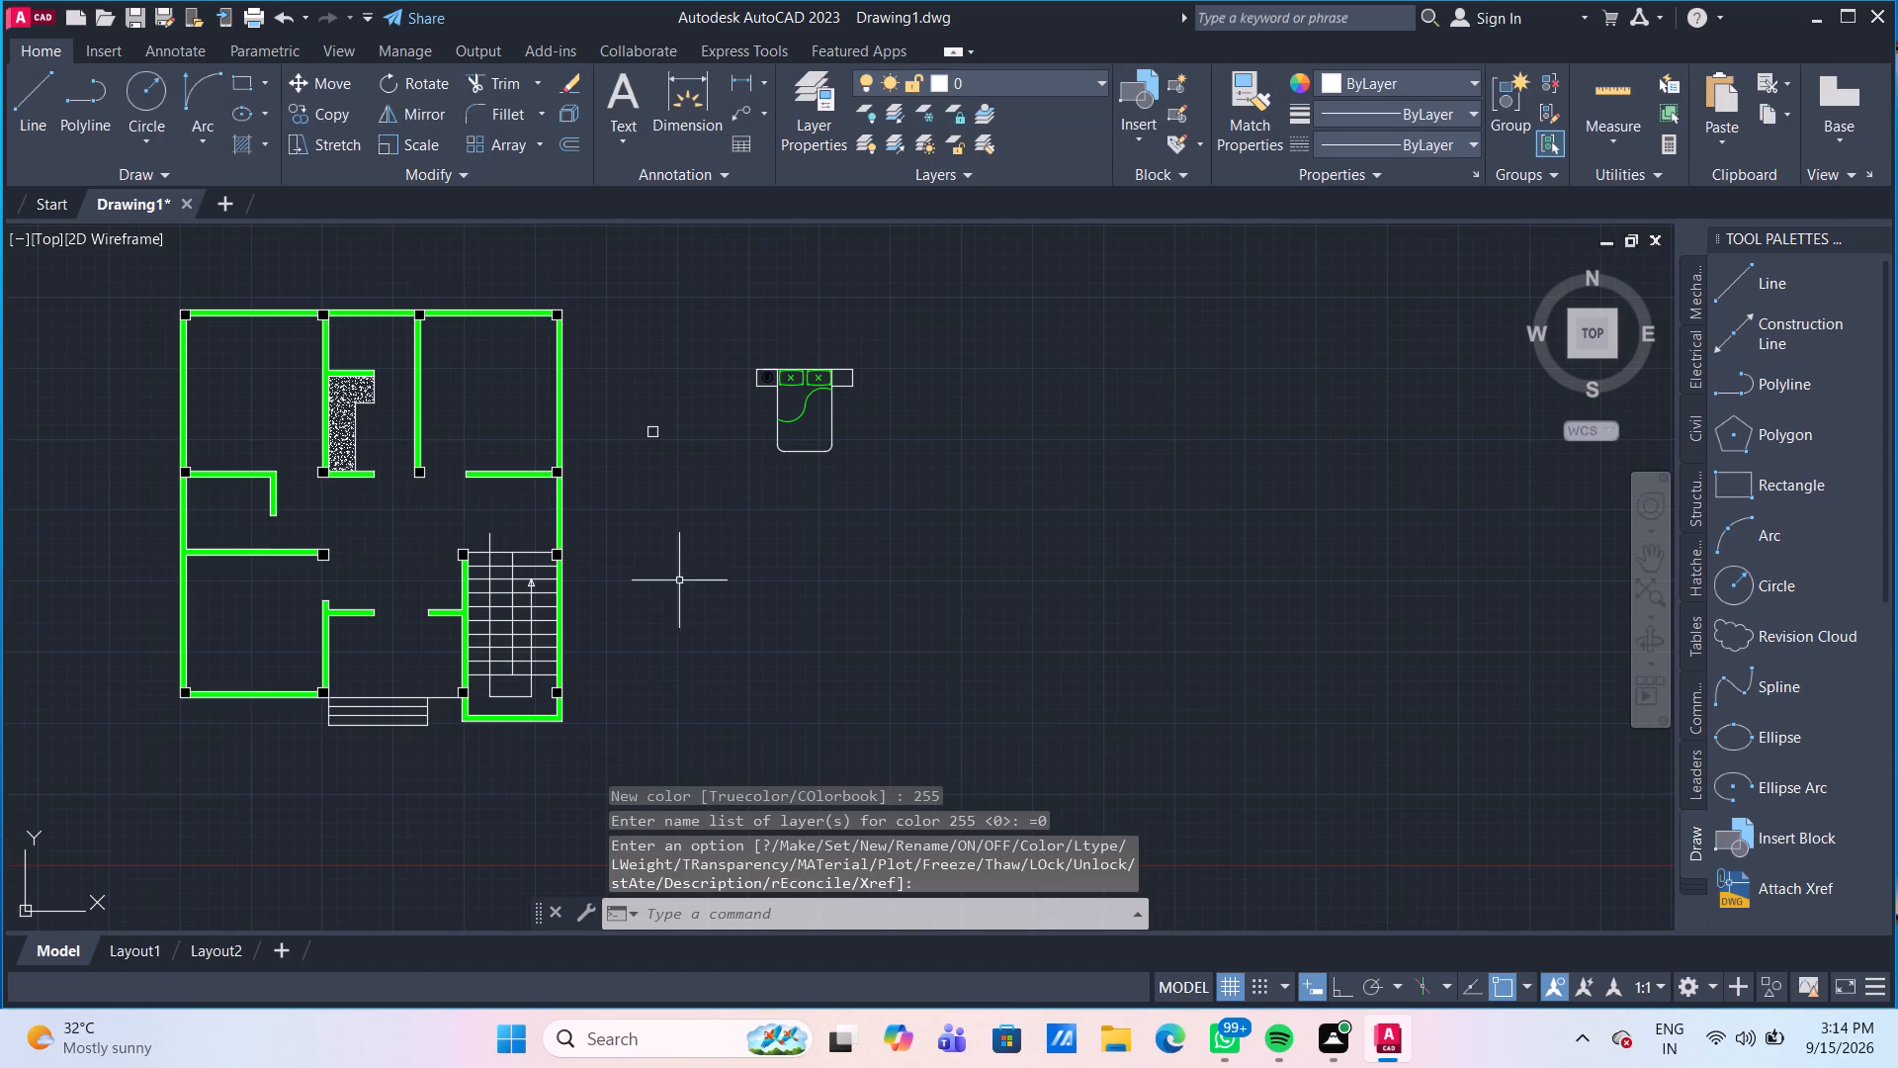
key(Escape)
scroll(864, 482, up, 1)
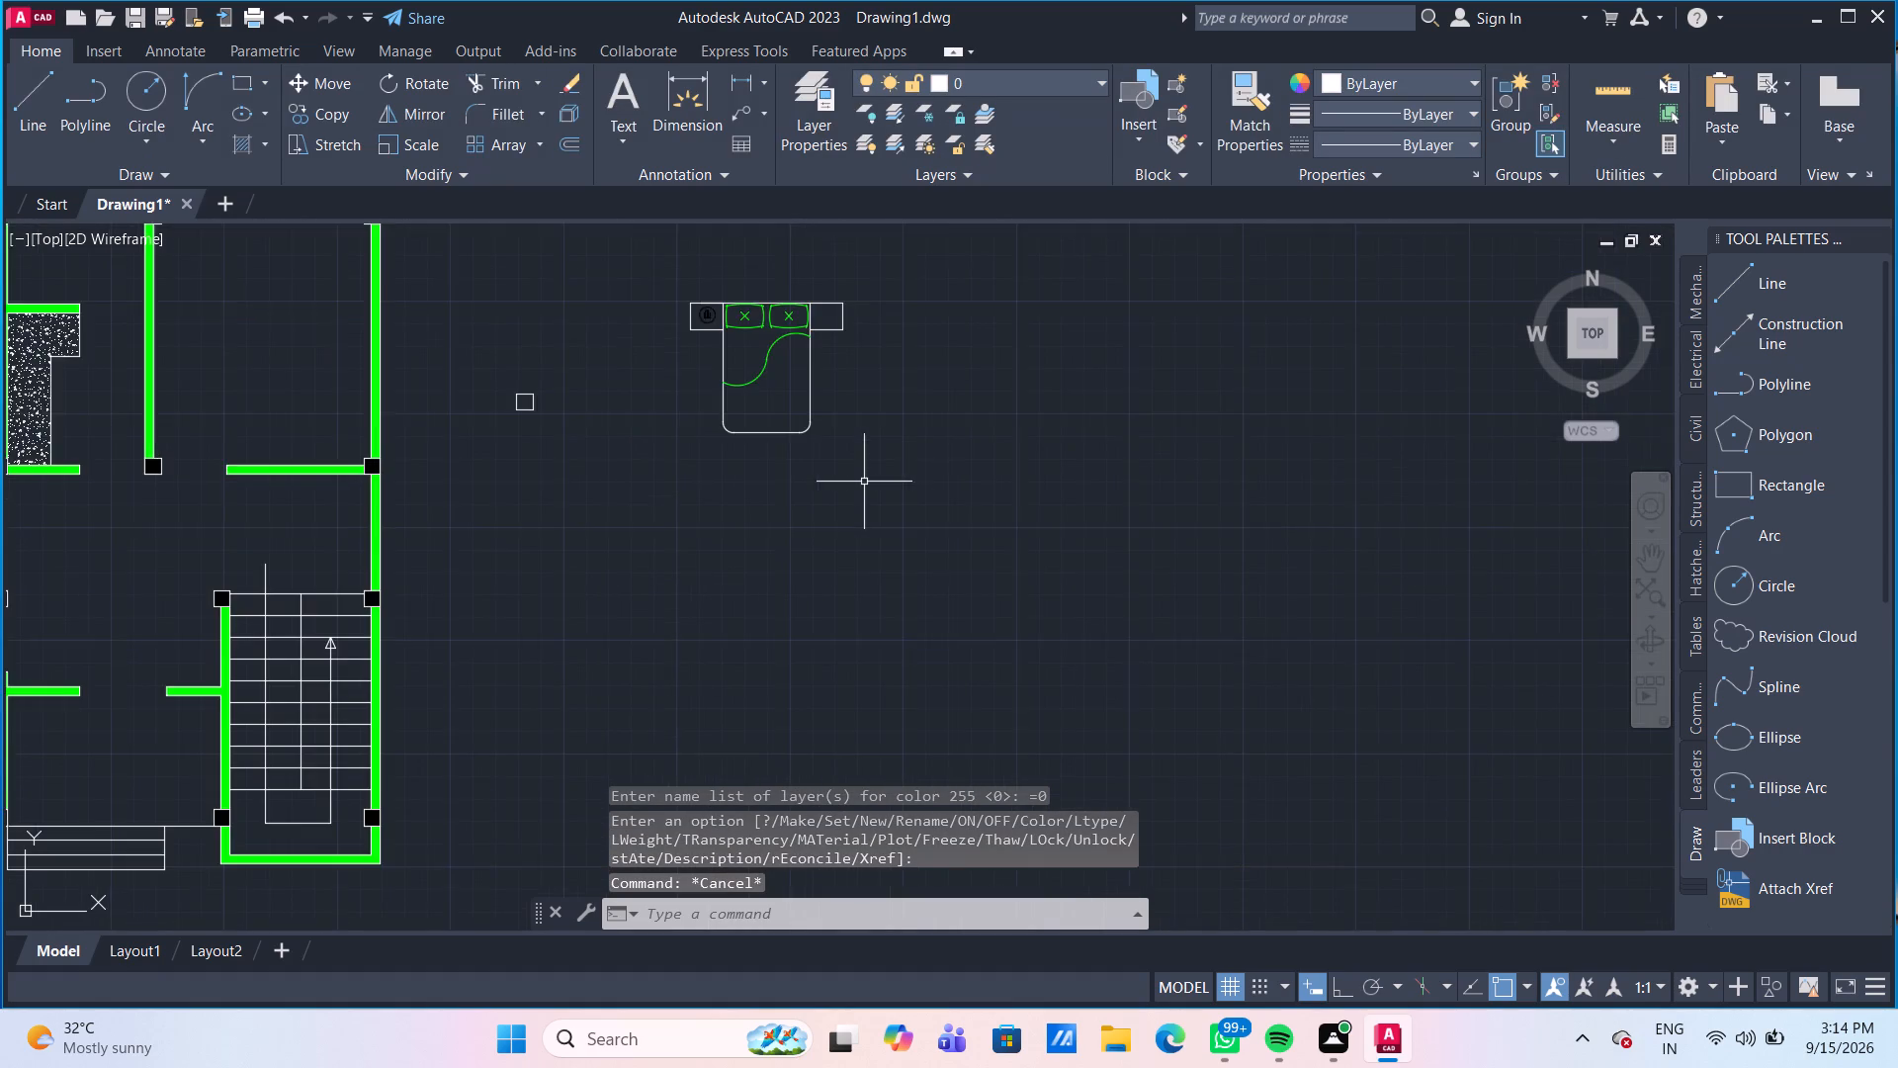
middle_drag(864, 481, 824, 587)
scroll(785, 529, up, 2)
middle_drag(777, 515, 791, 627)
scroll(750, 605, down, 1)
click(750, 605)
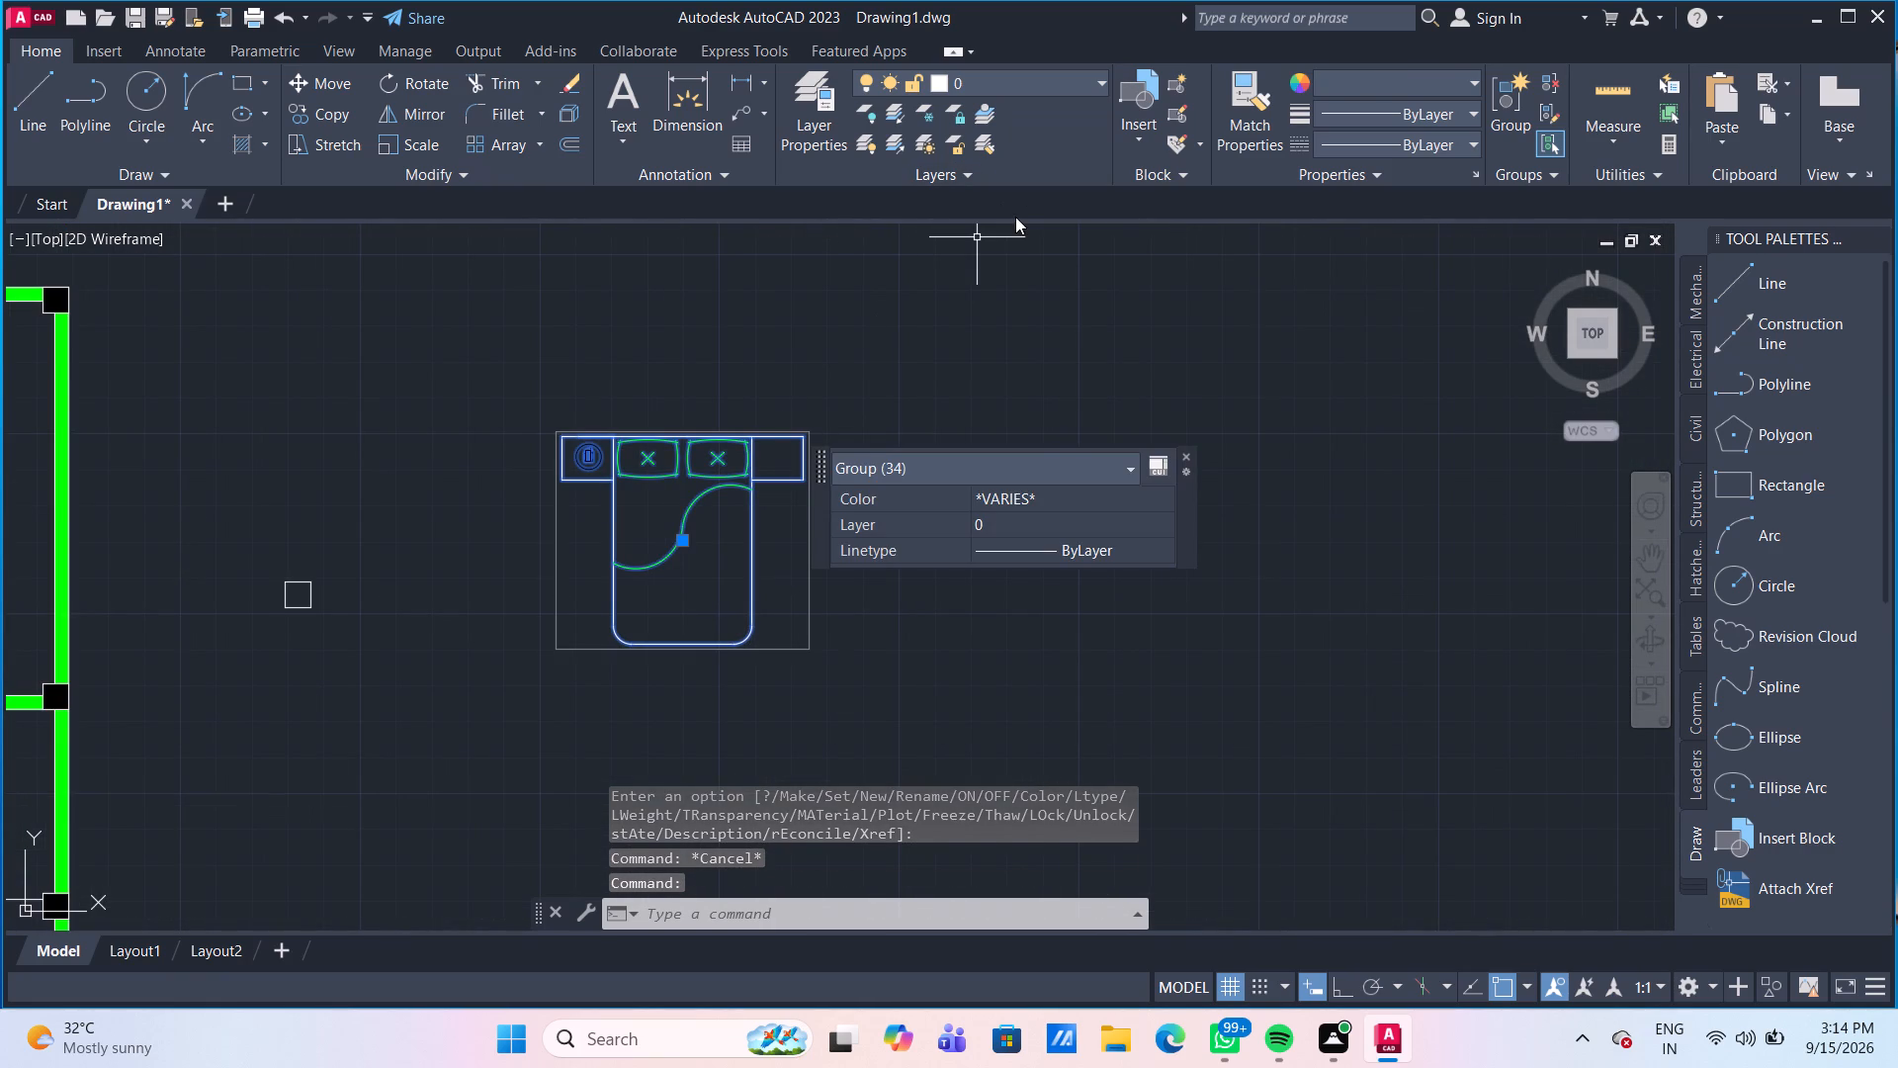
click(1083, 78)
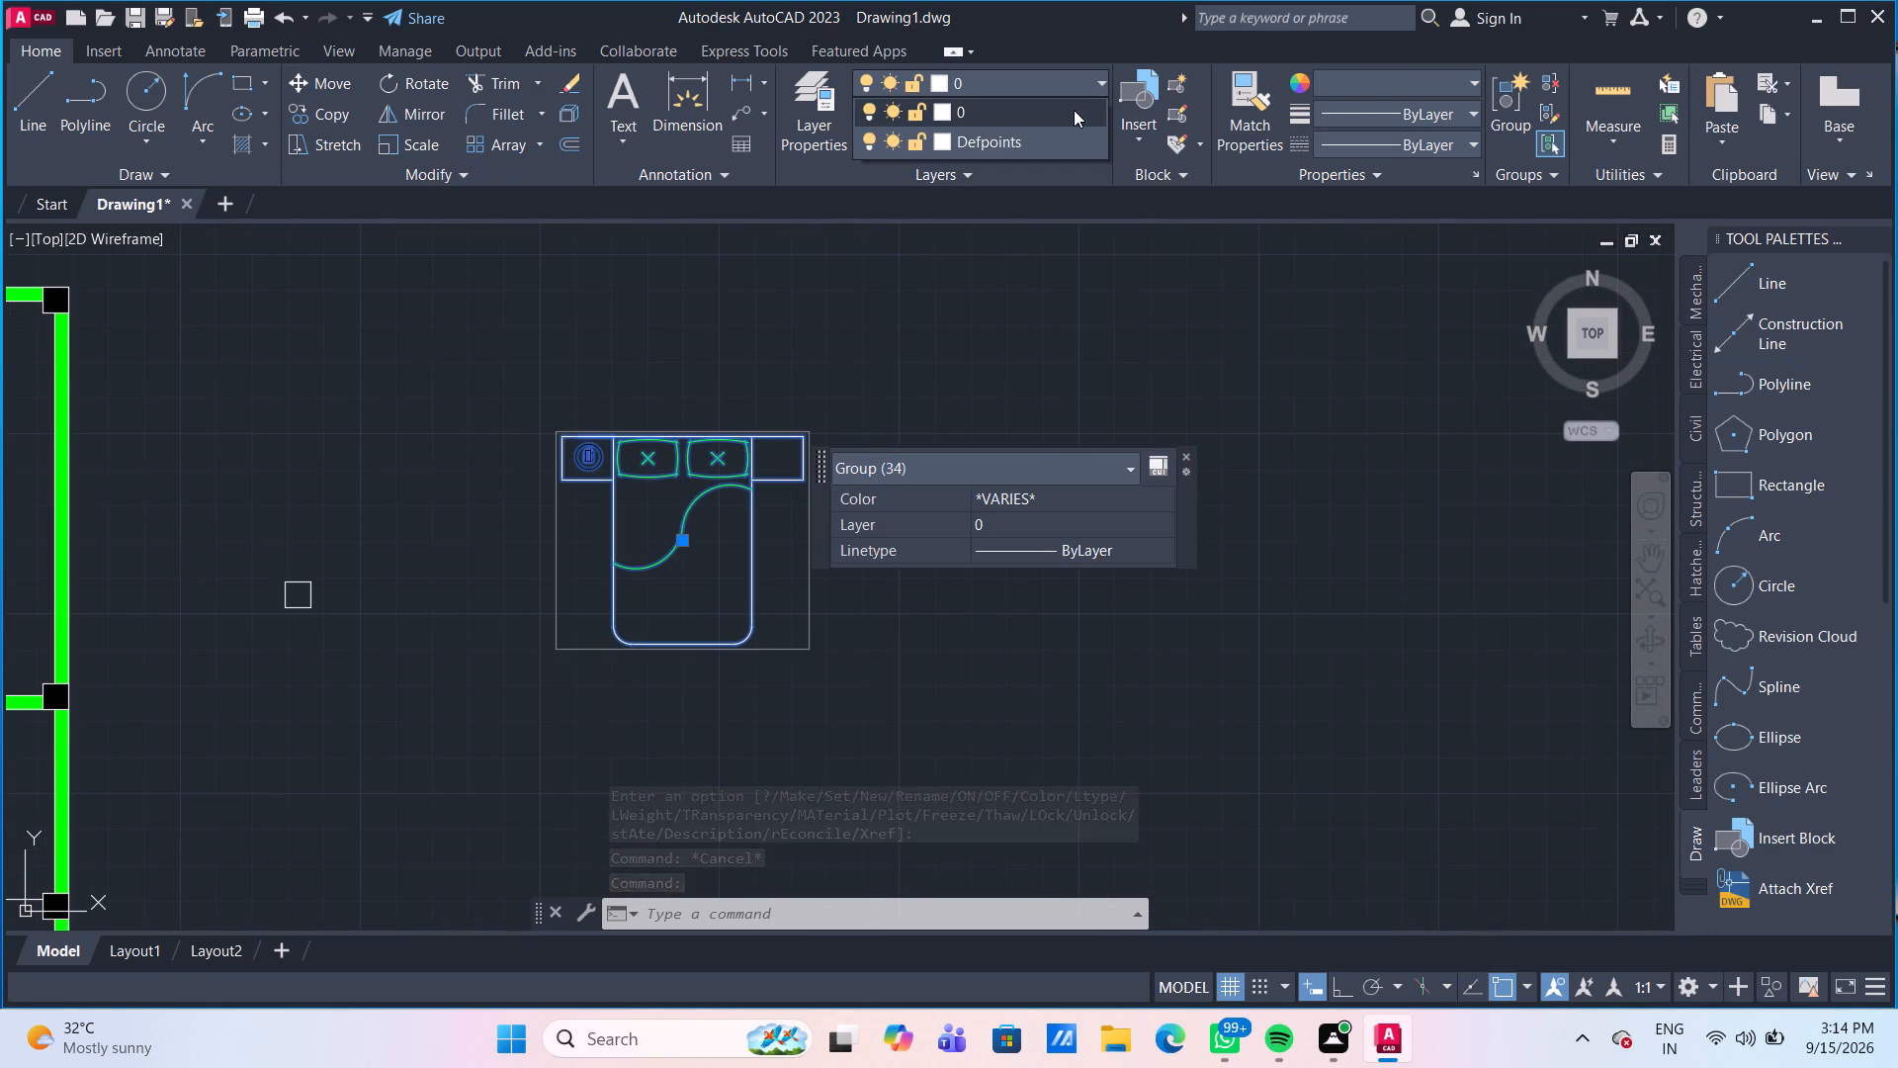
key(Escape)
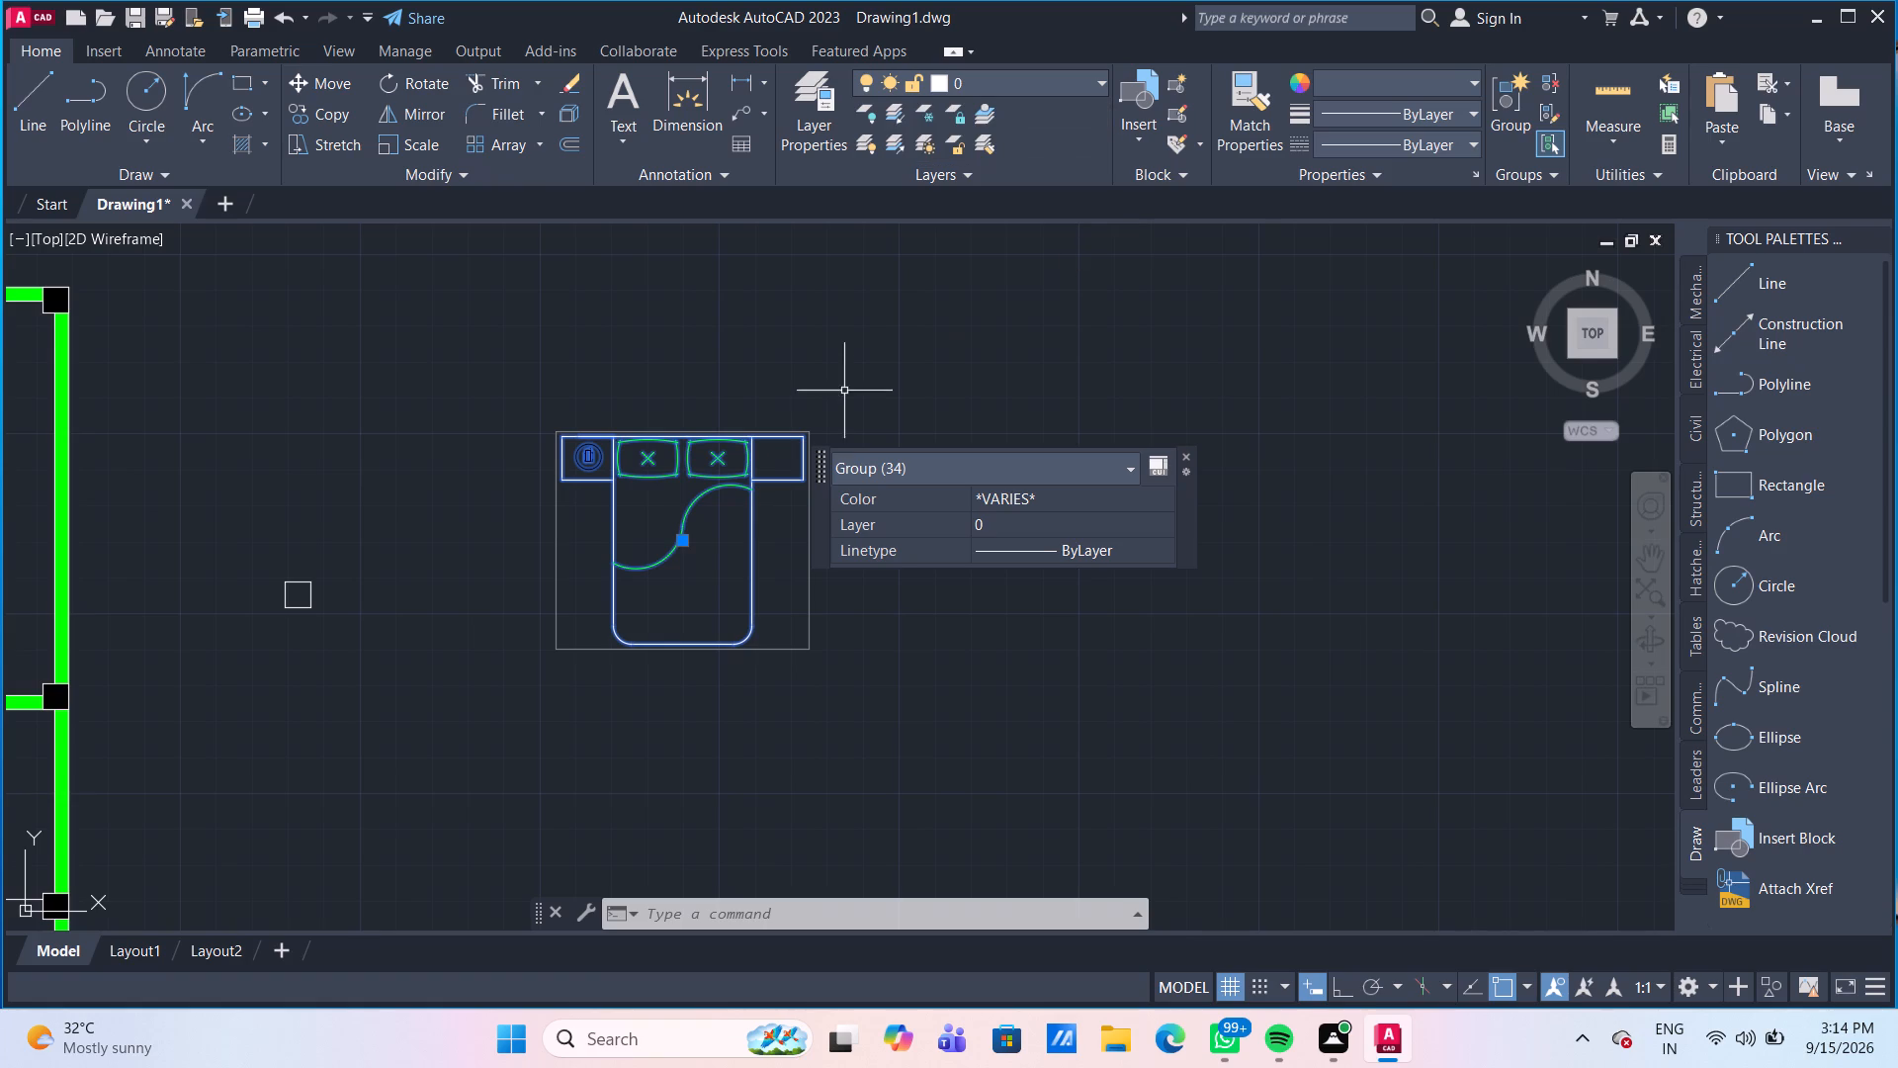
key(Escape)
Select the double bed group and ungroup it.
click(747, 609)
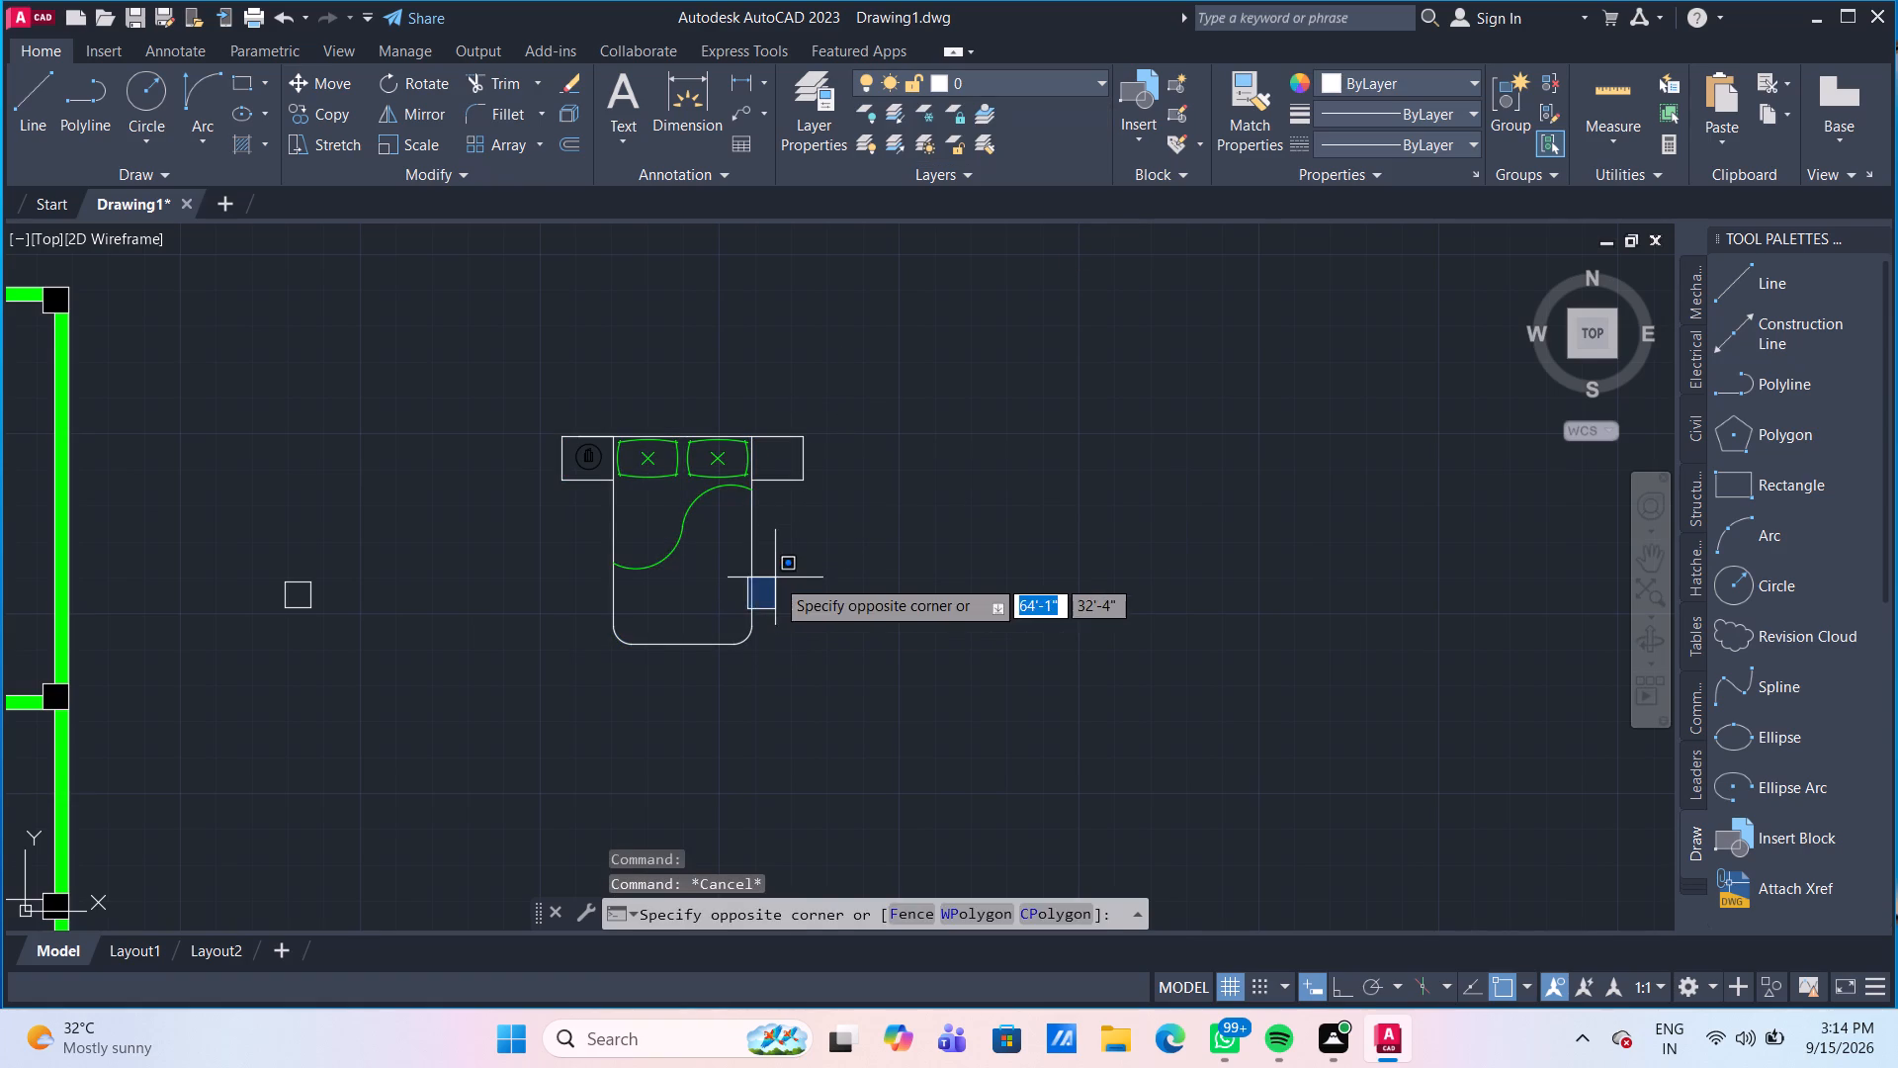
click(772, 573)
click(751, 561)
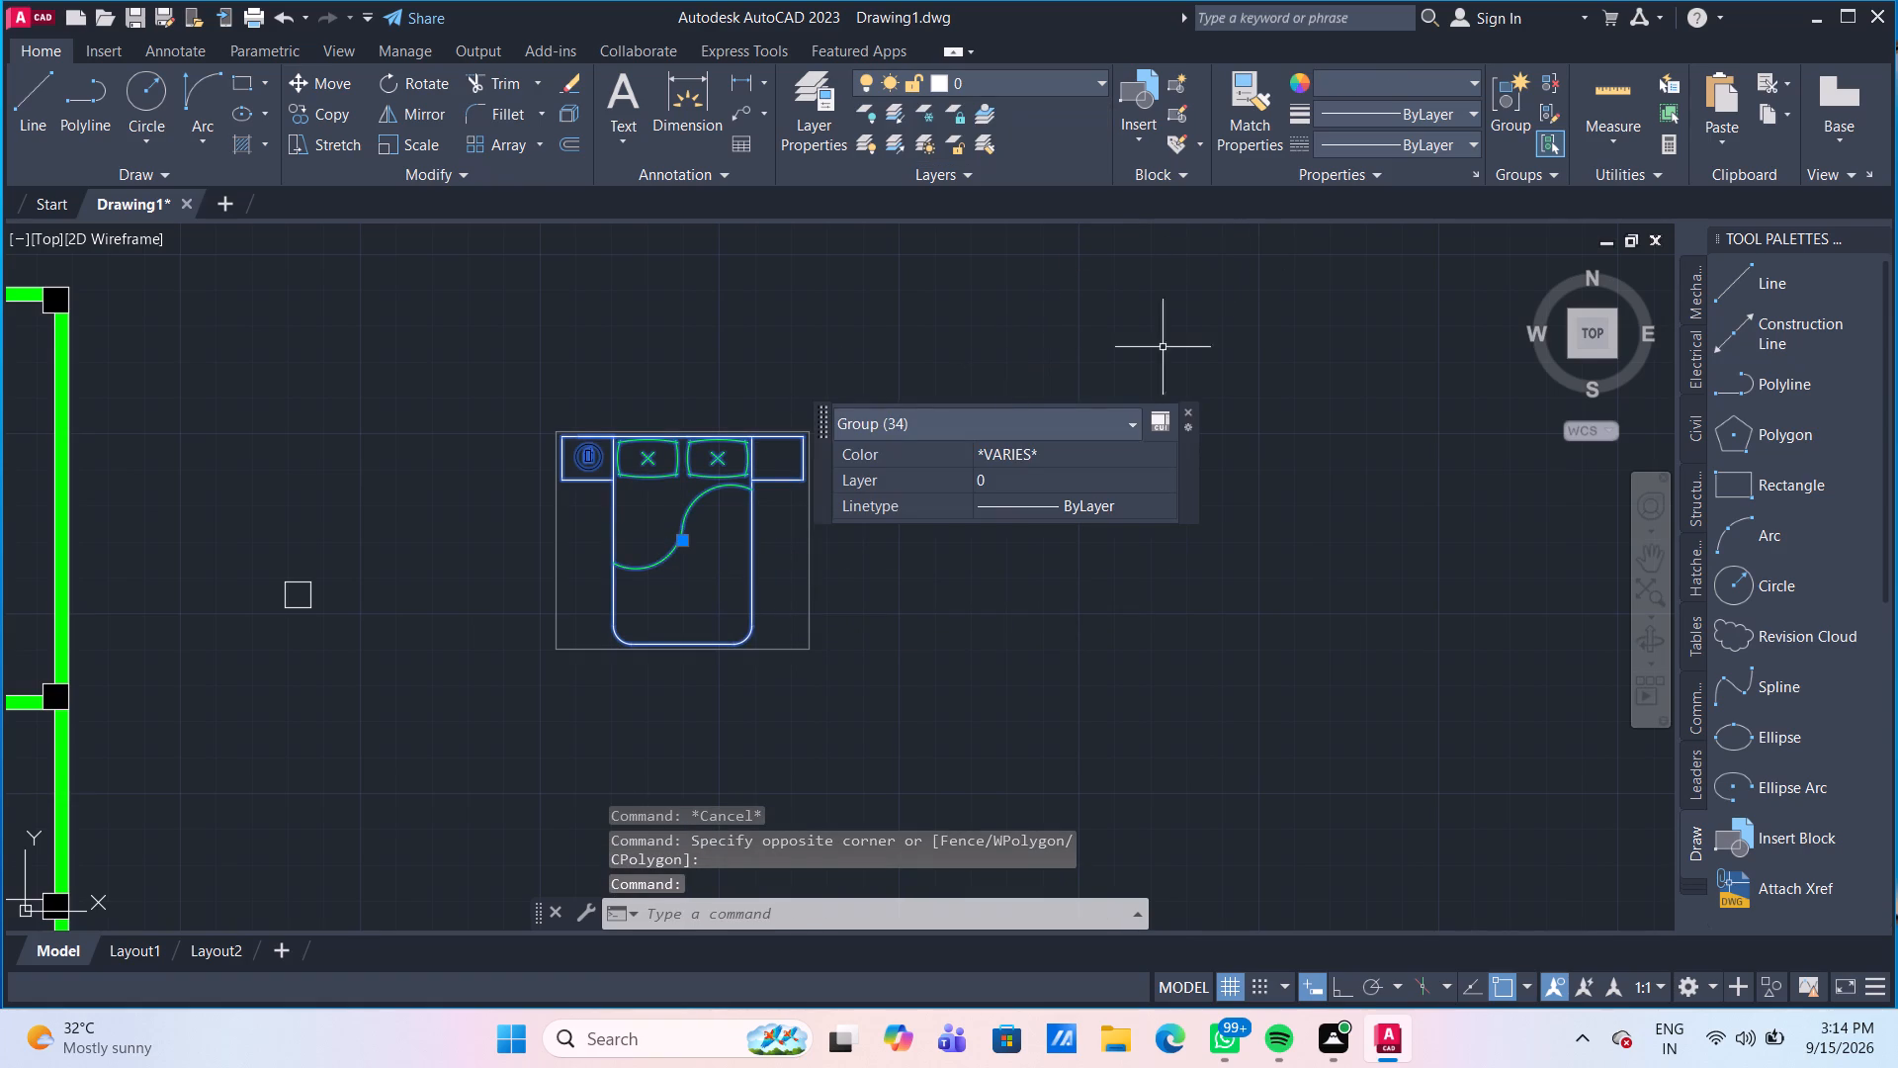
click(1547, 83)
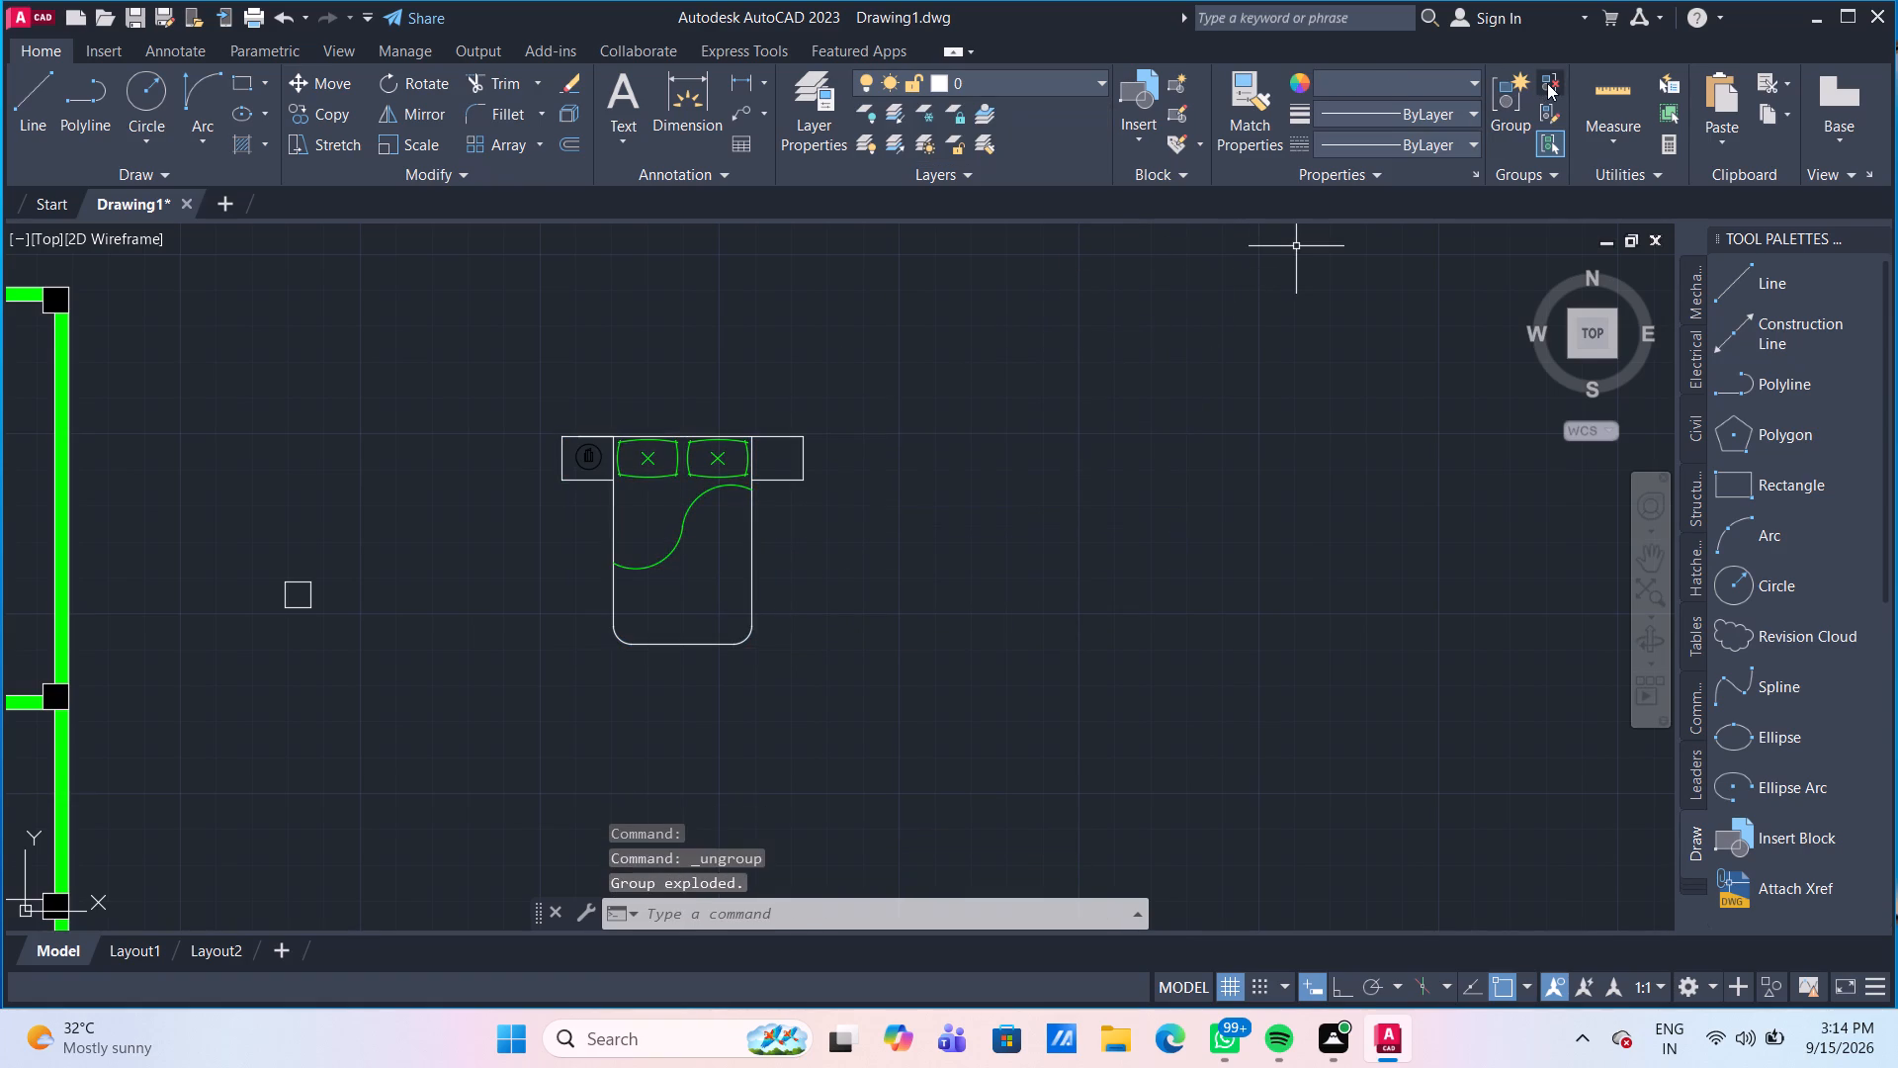
Select the bed outline and both side tables, excluding the green parts and lamp symbol, and set their colour to Magenta.
scroll(703, 586, up, 2)
drag(876, 780, 773, 736)
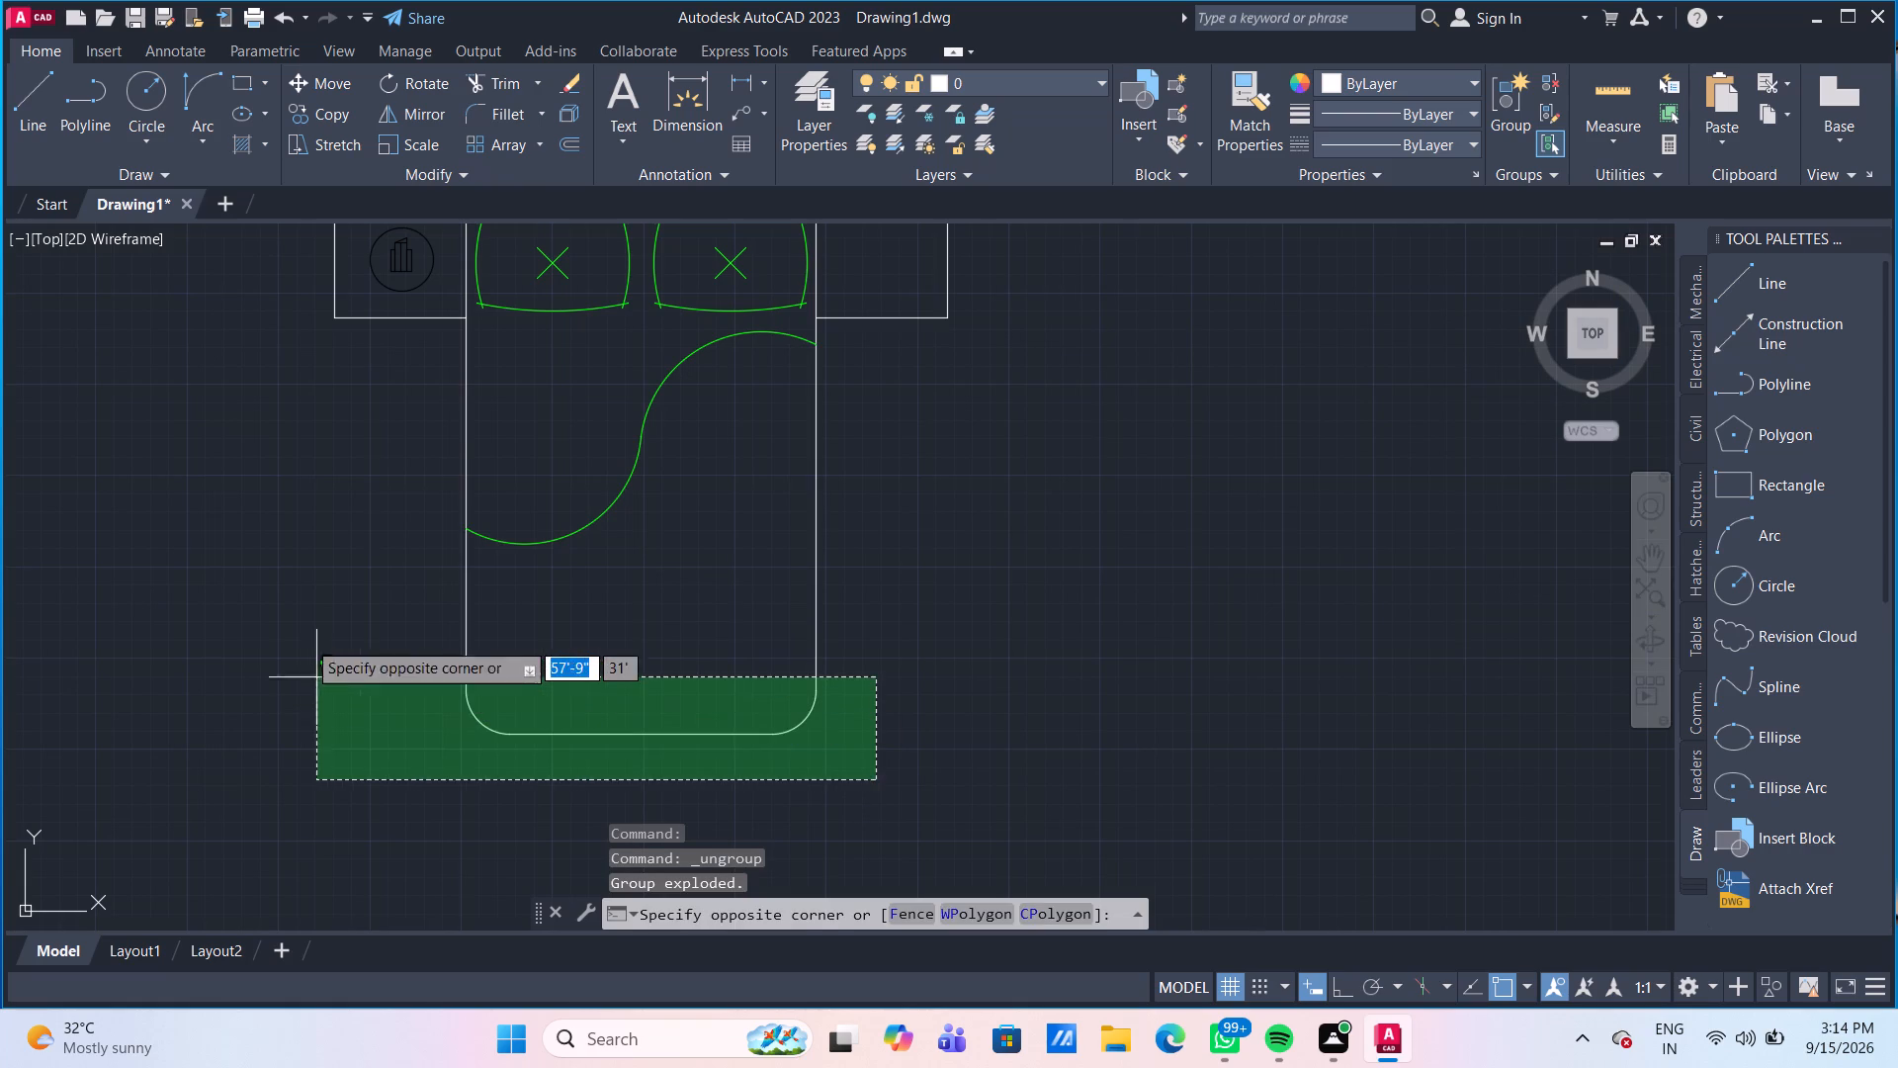
click(304, 633)
scroll(780, 590, down, 1)
middle_drag(787, 603, 985, 648)
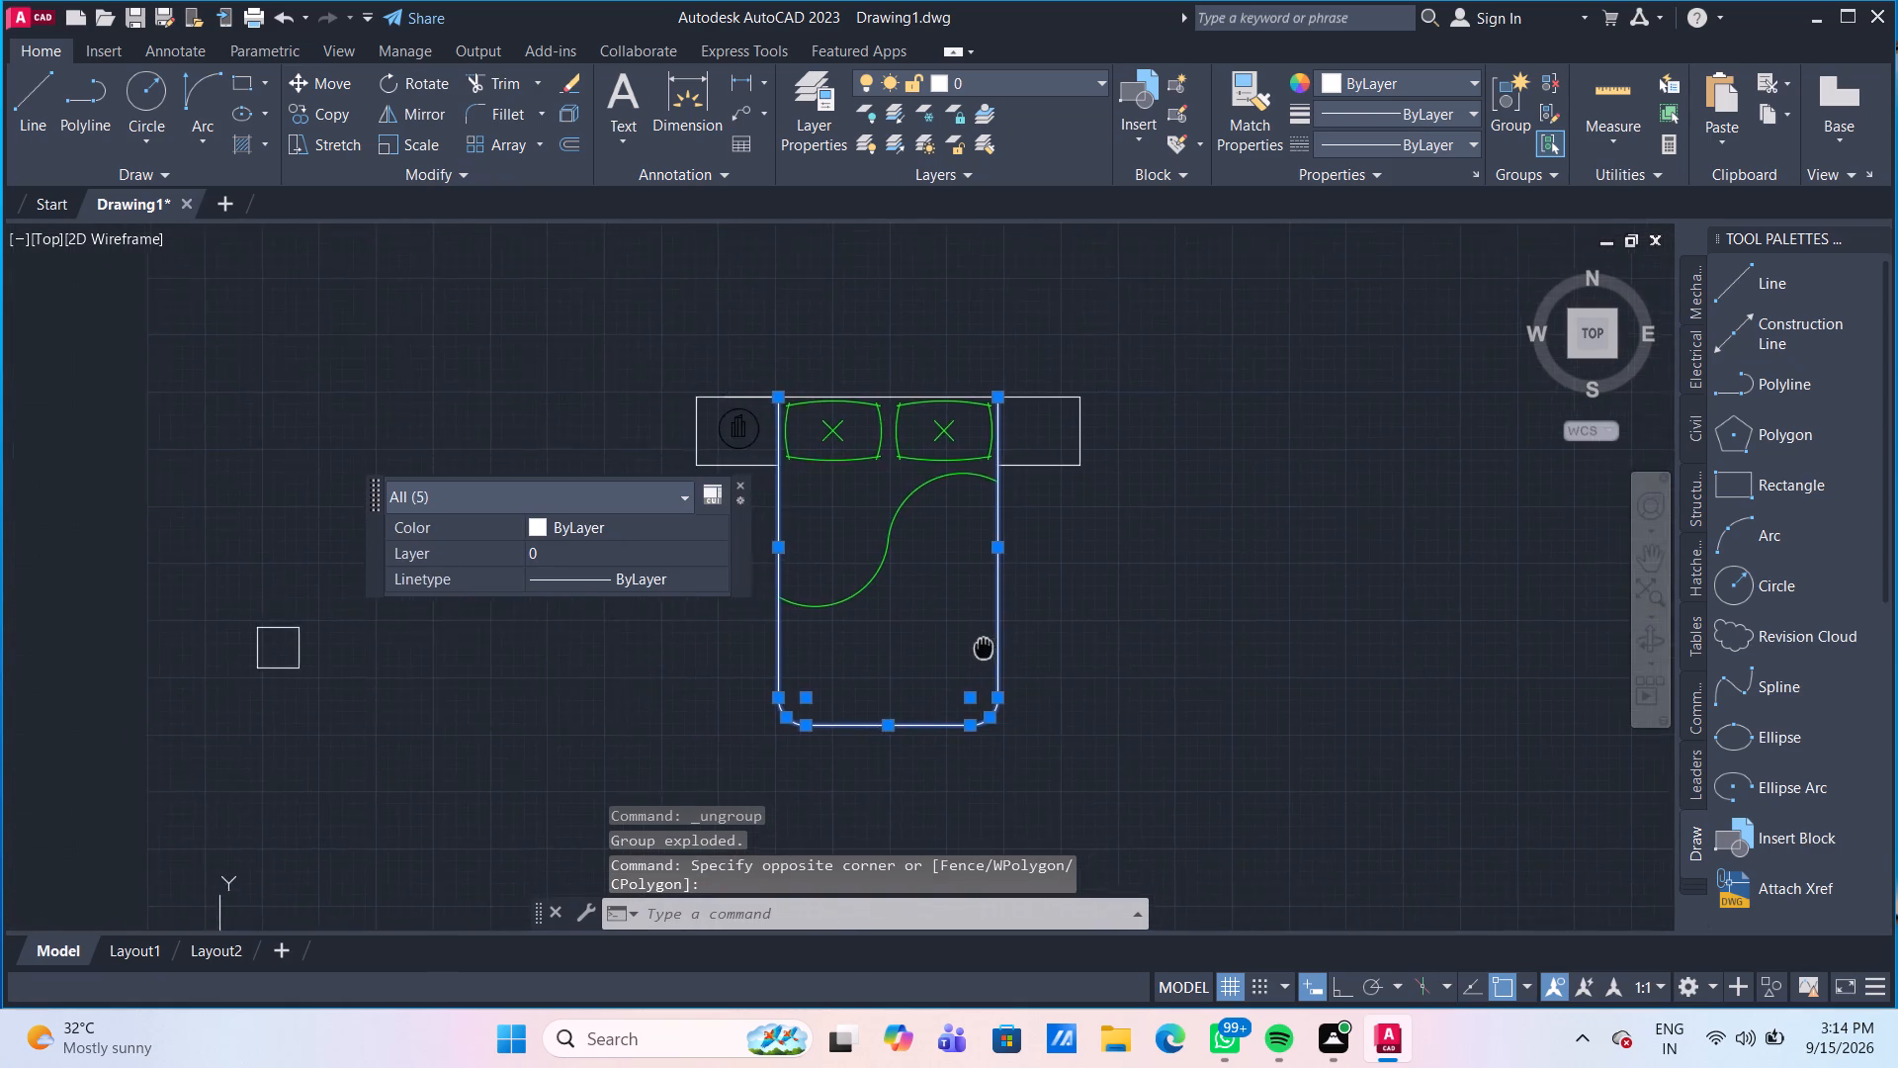
middle_drag(985, 648, 1114, 584)
scroll(908, 430, up, 1)
middle_drag(908, 430, 899, 550)
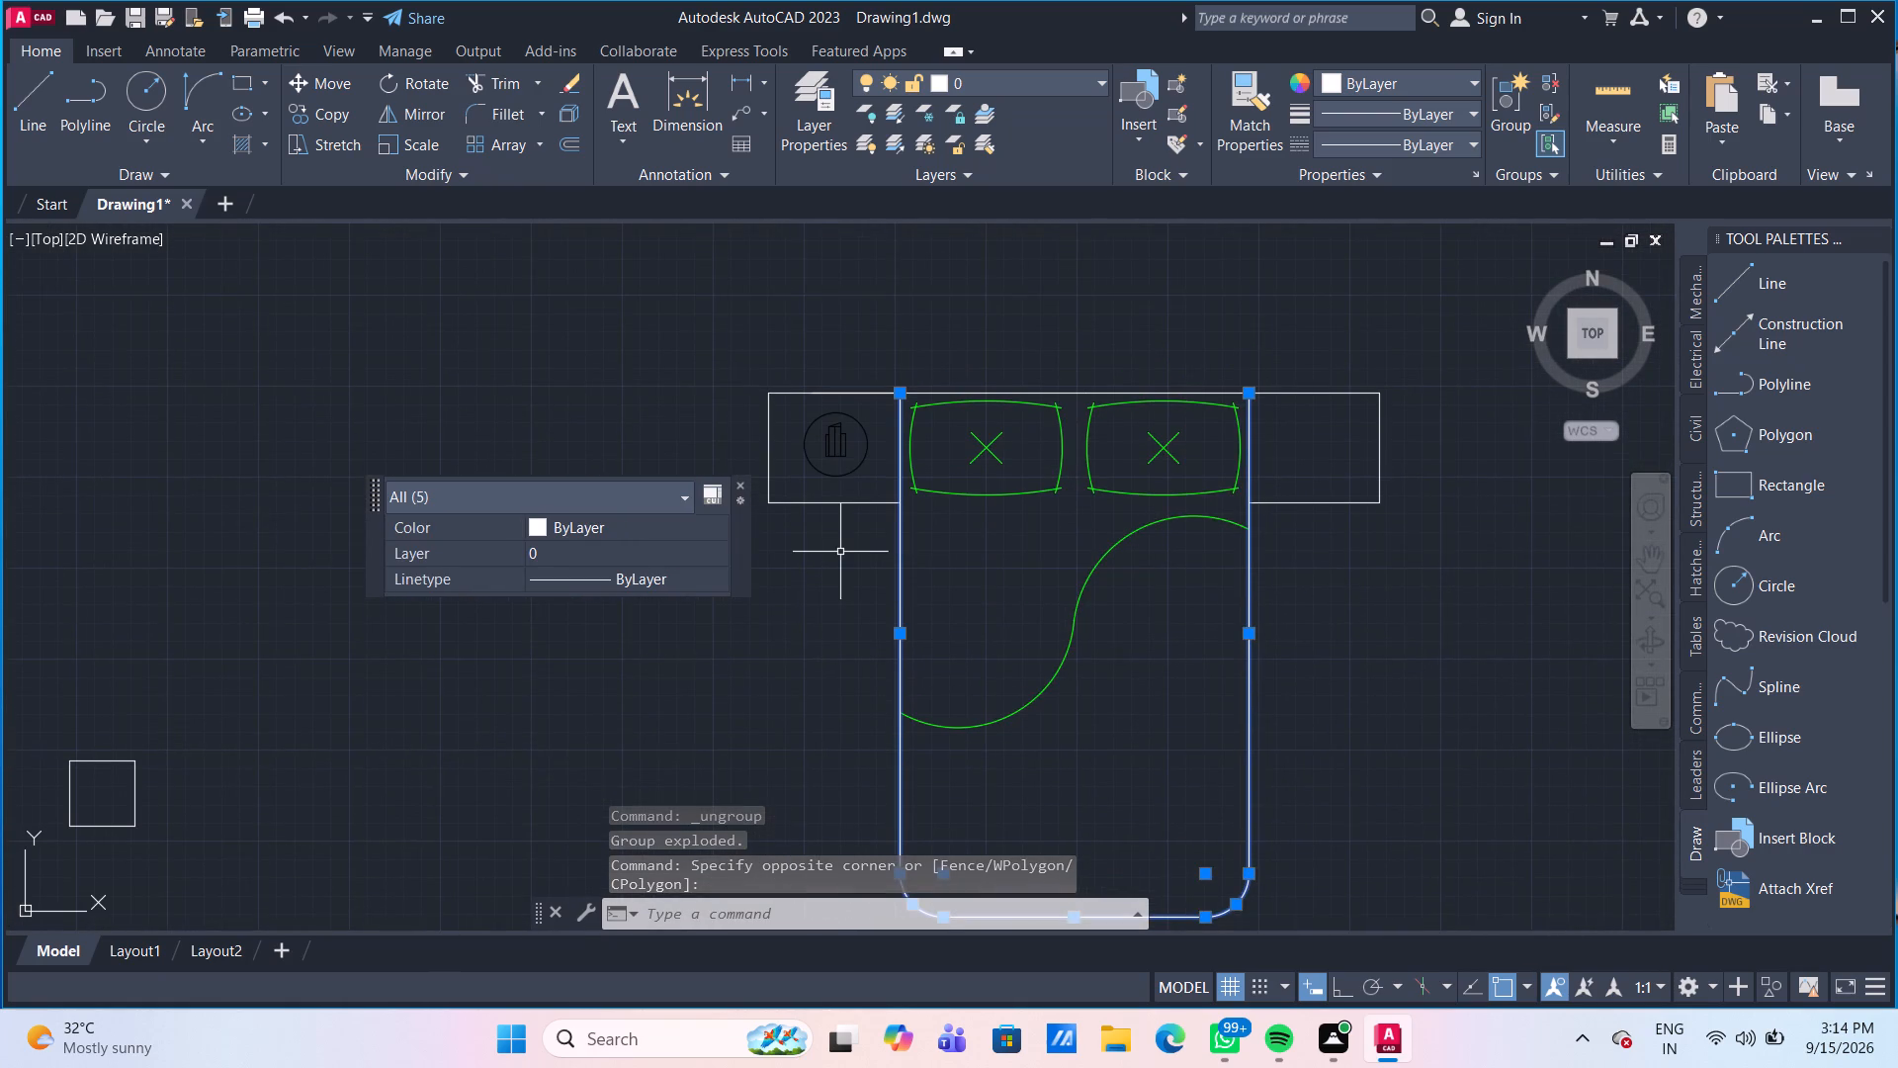
middle_drag(844, 553, 926, 612)
drag(917, 615, 884, 598)
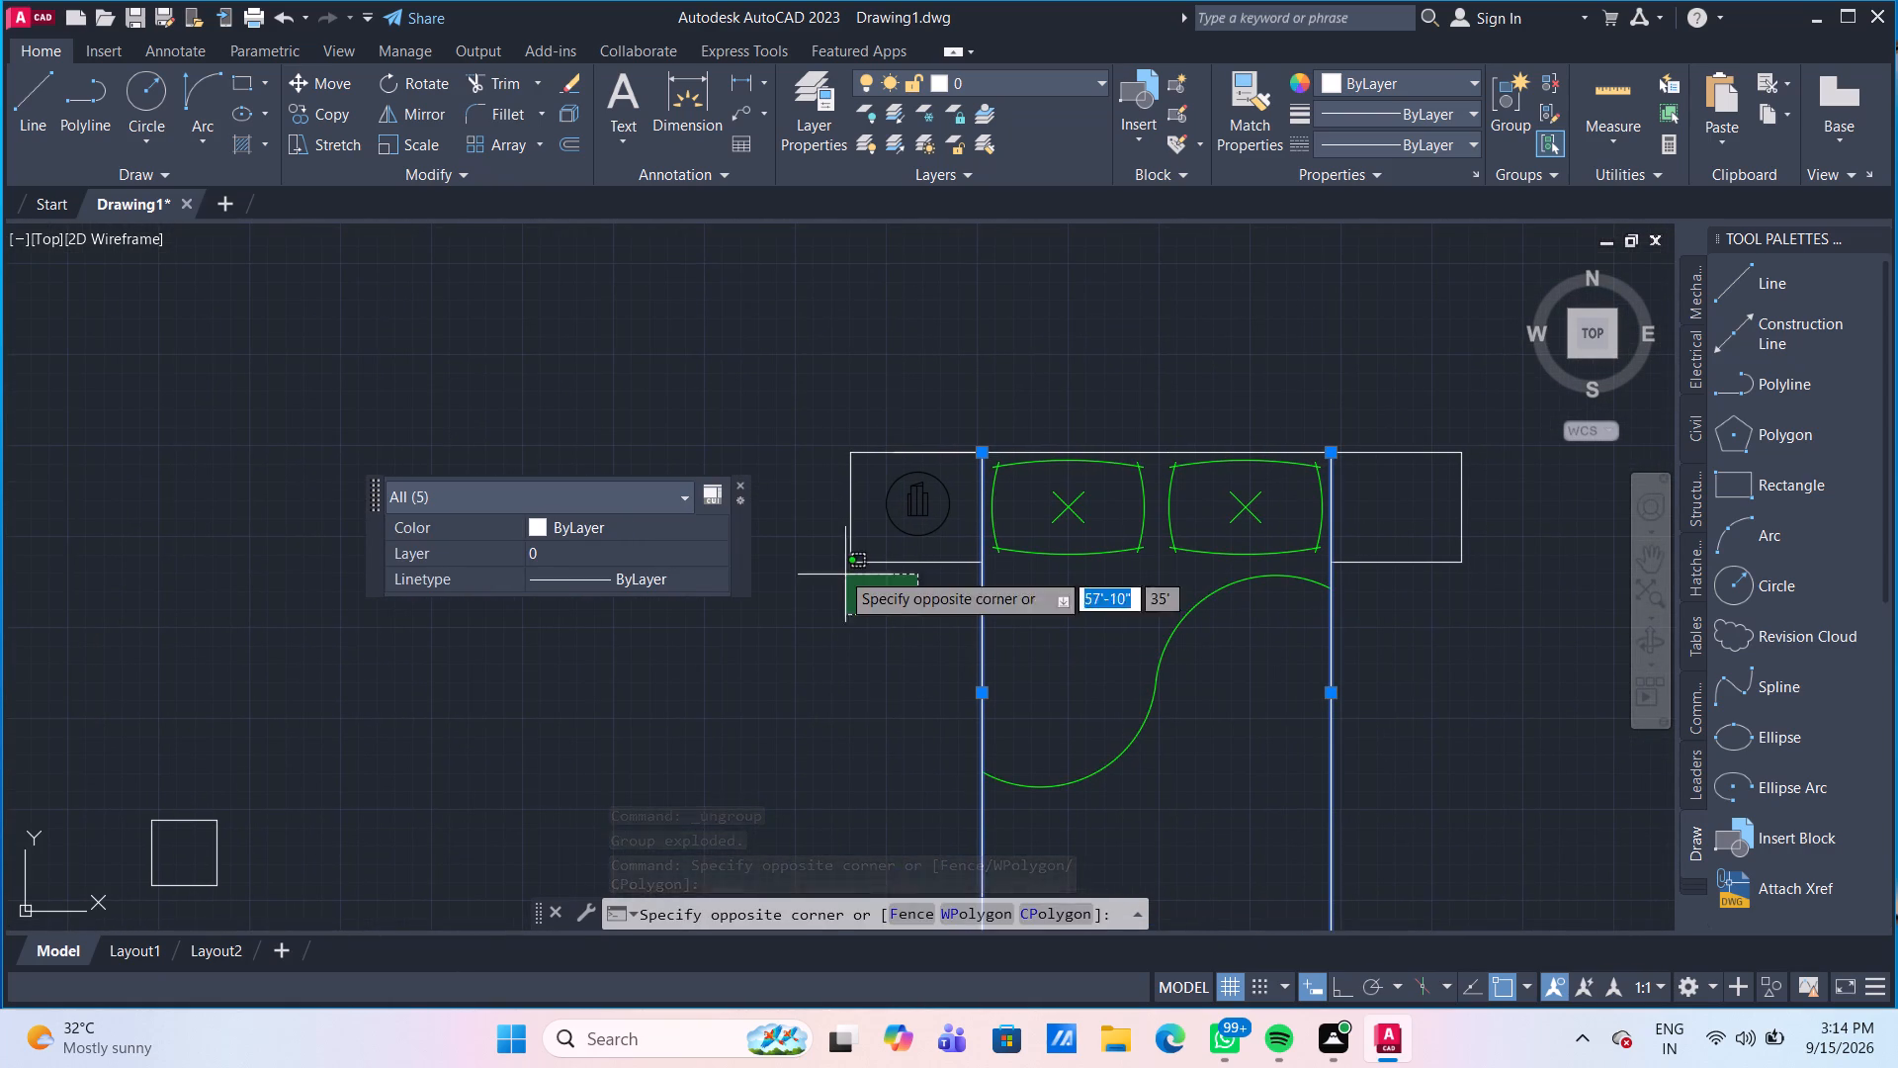
click(820, 544)
scroll(1321, 593, down, 1)
middle_drag(1315, 597, 929, 600)
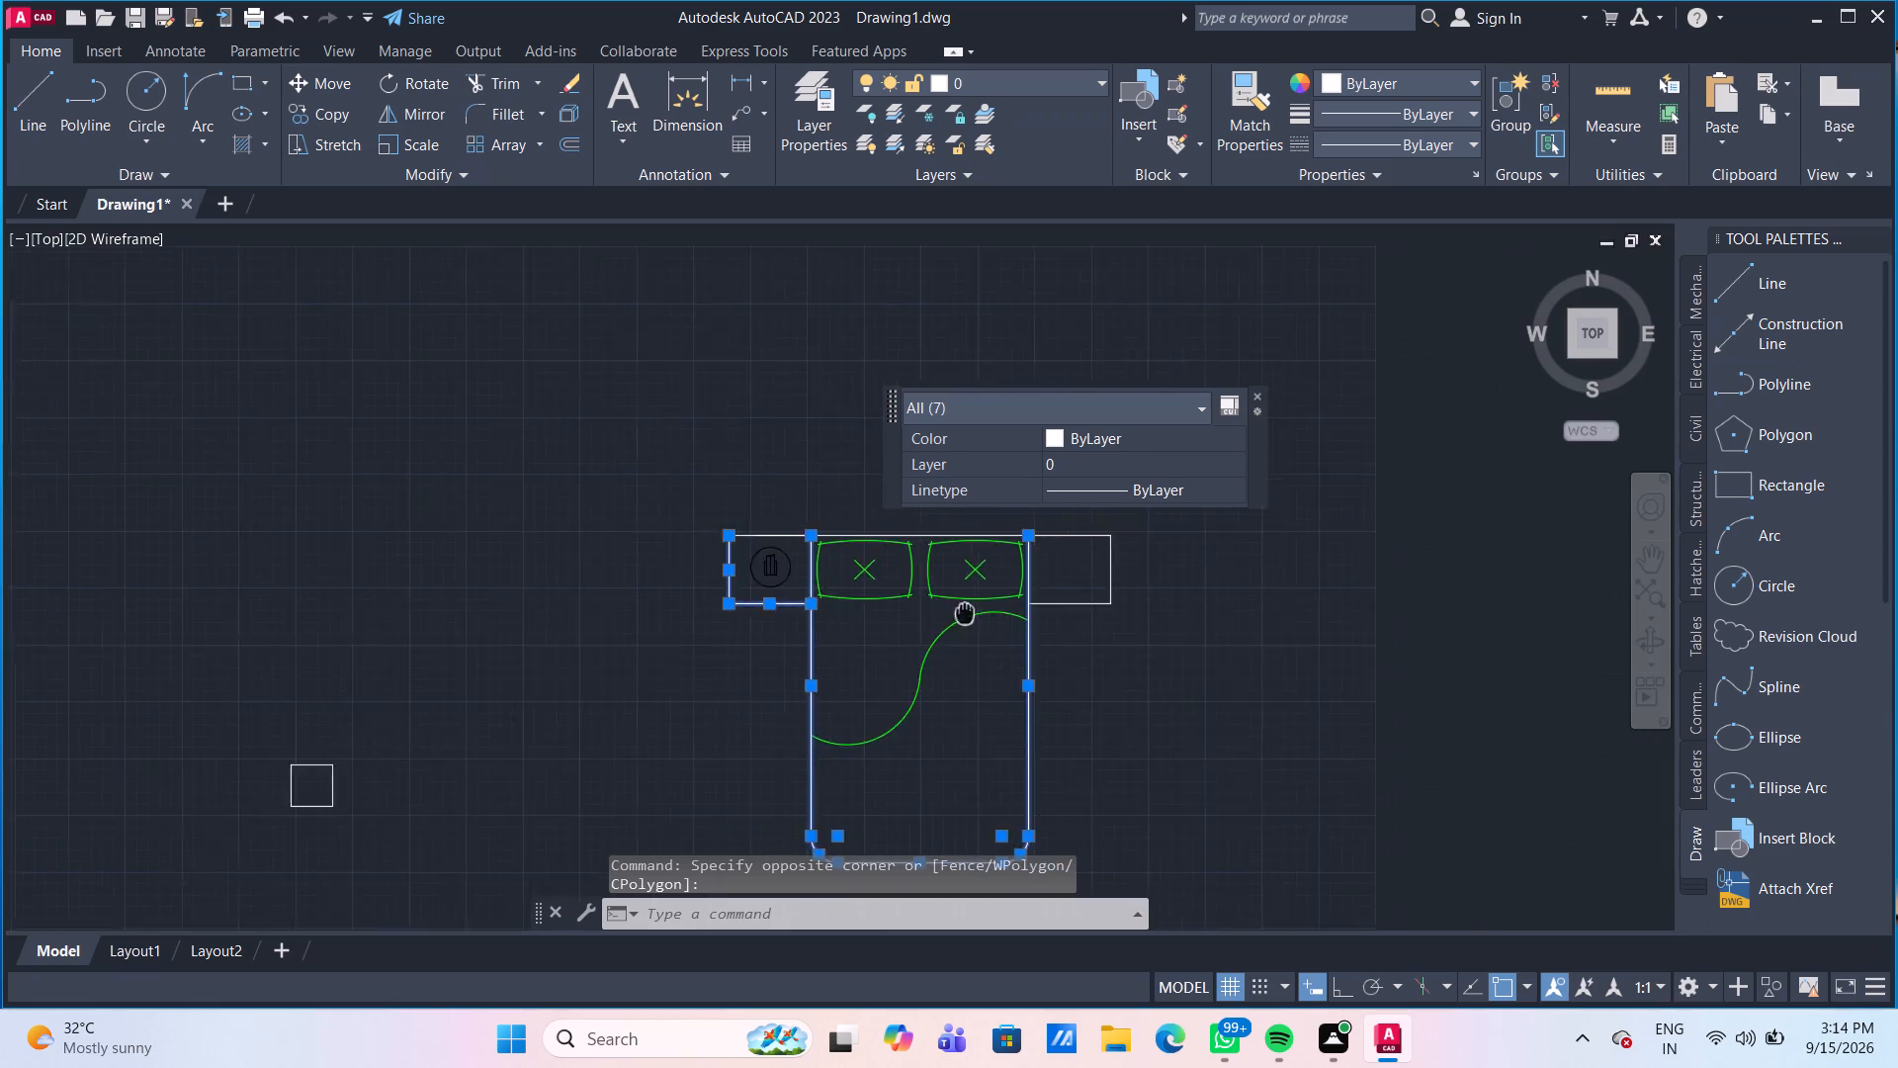
middle_drag(929, 600, 516, 526)
scroll(527, 535, down, 2)
scroll(589, 577, up, 1)
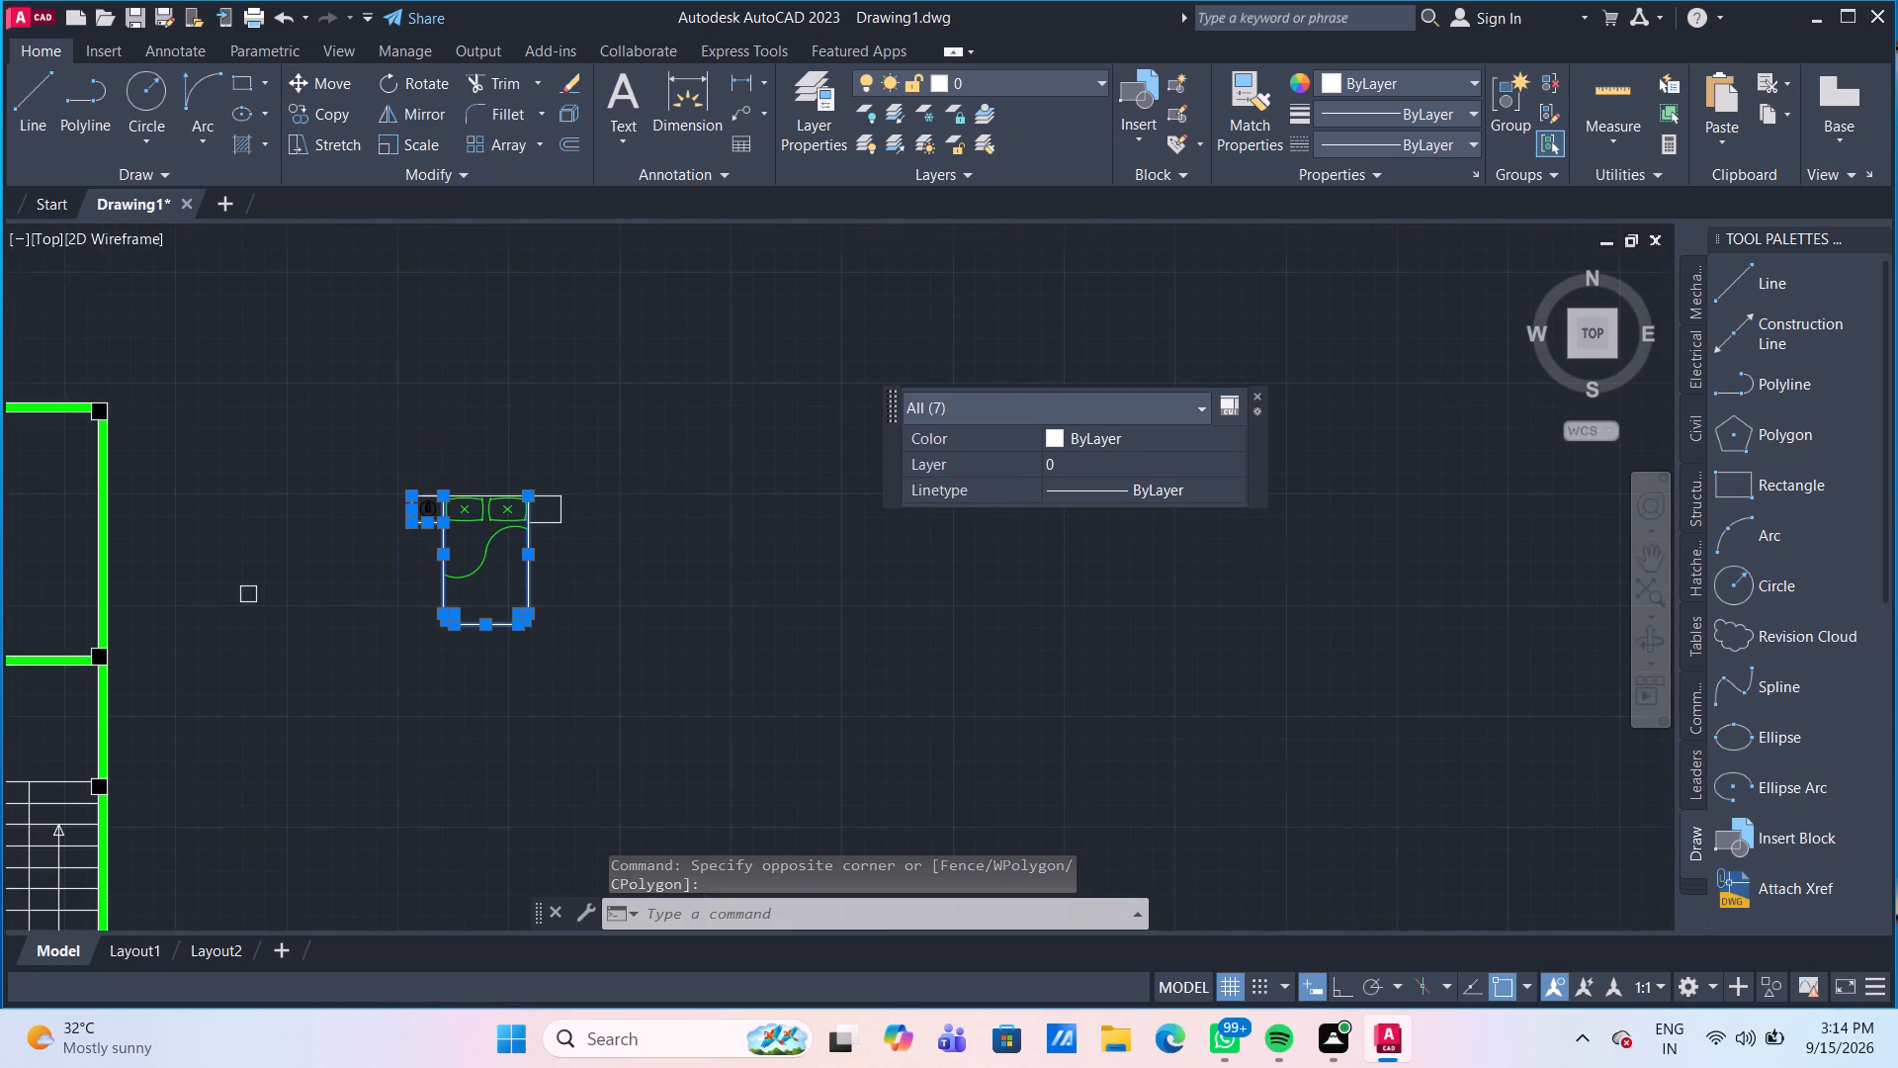
scroll(589, 577, up, 1)
middle_drag(574, 532, 656, 610)
drag(635, 558, 603, 502)
click(551, 409)
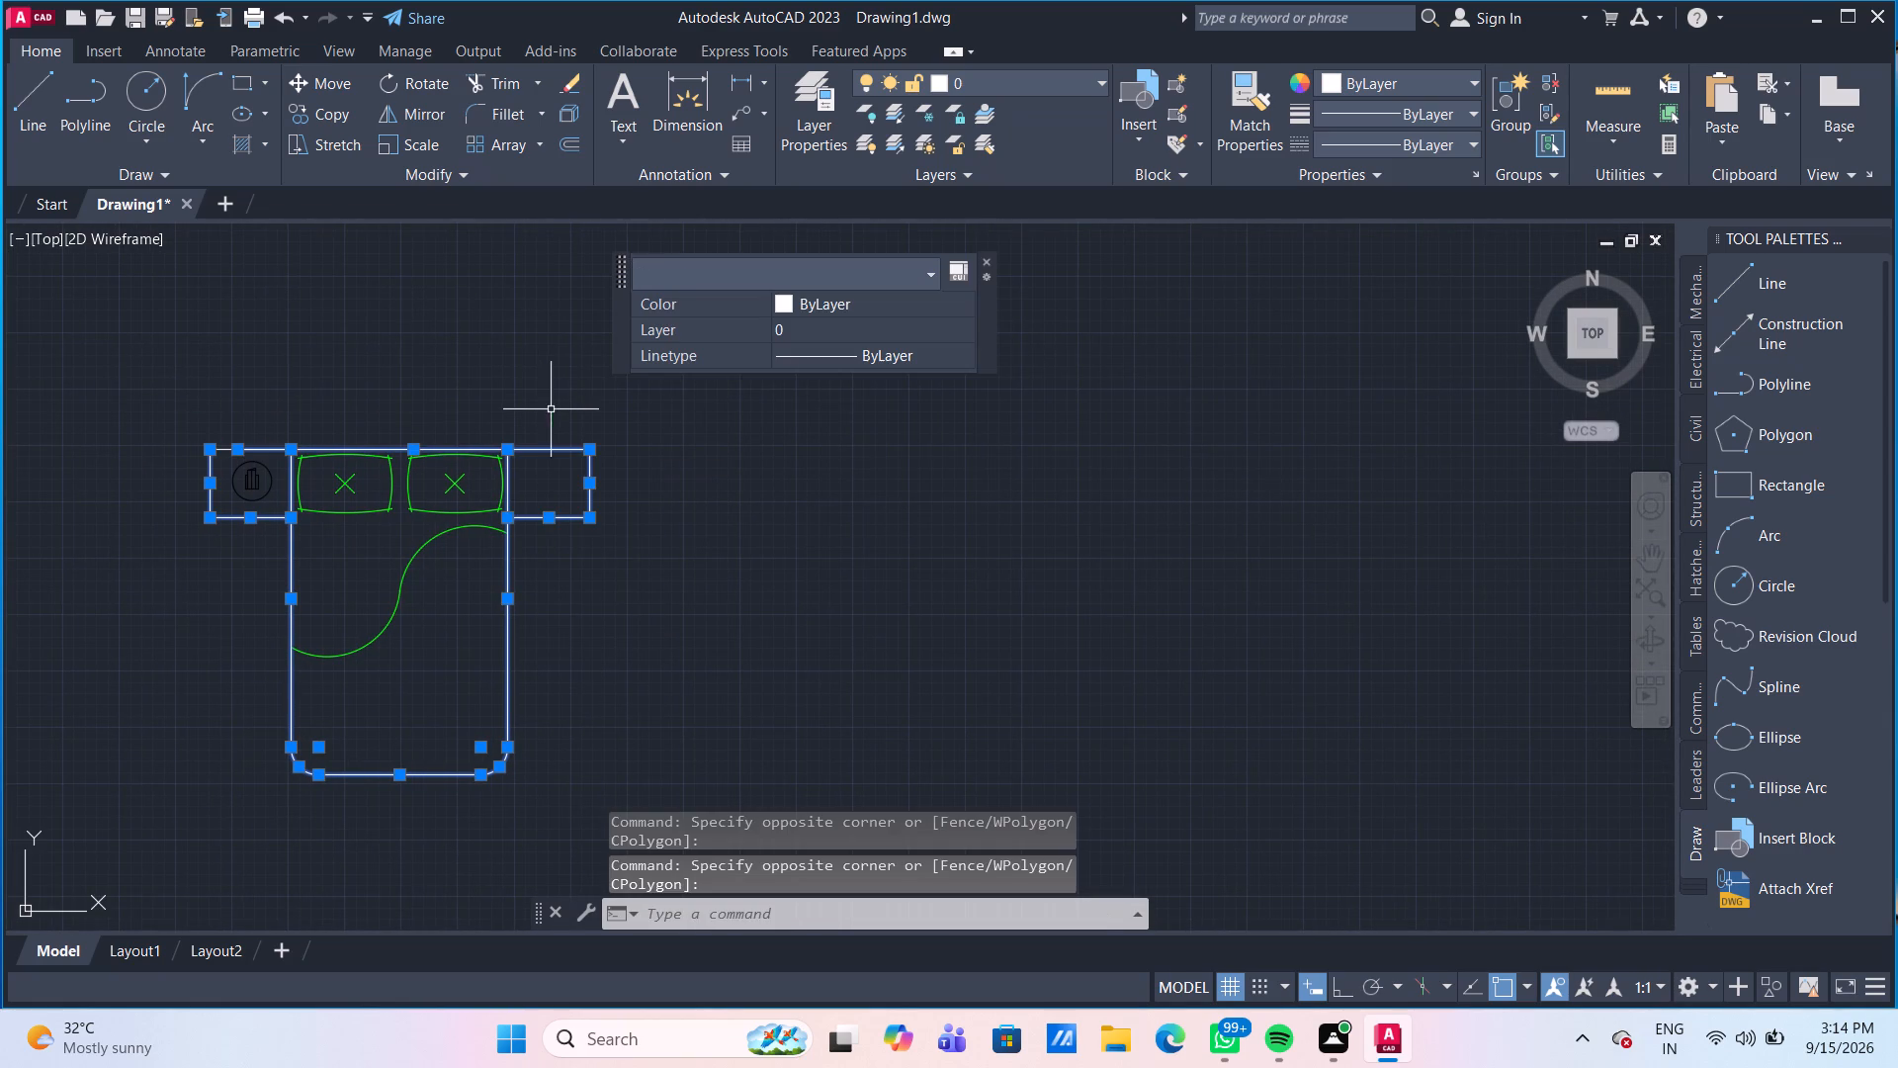
scroll(542, 410, down, 1)
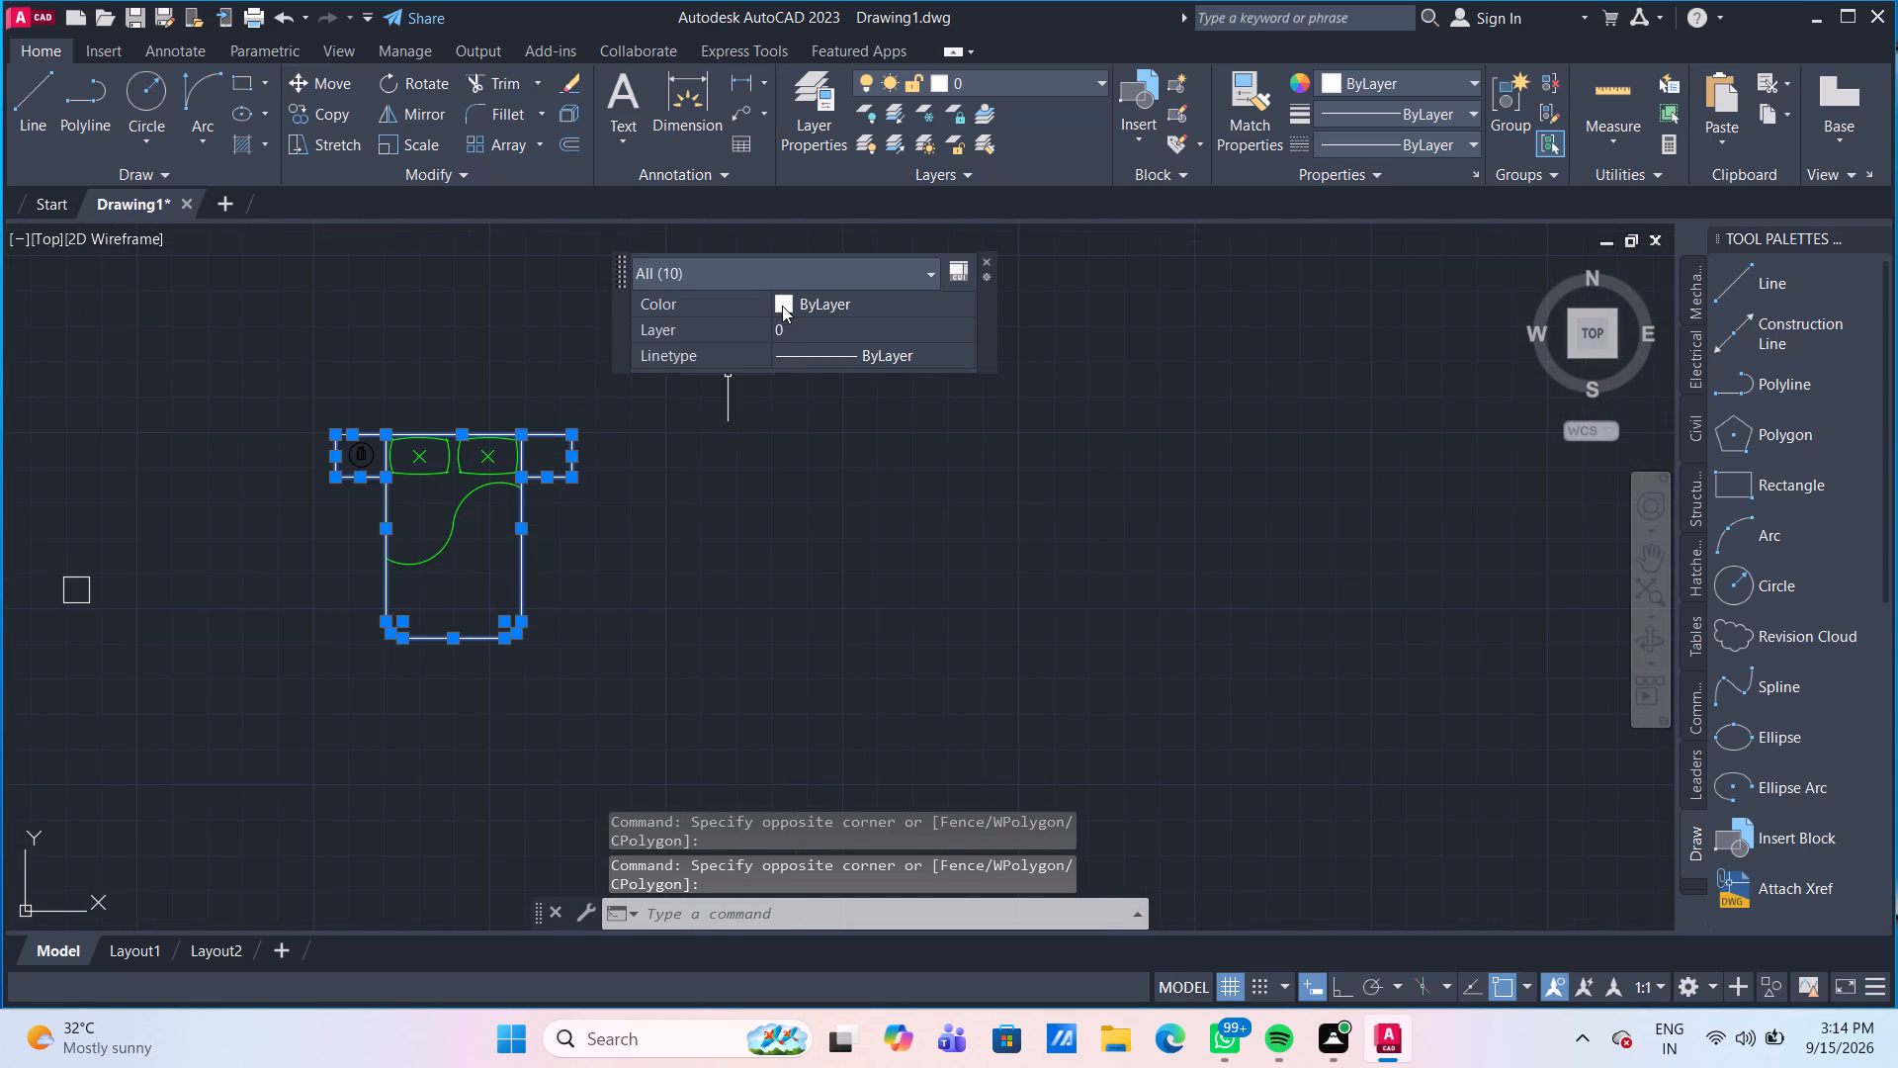
click(782, 306)
click(782, 306)
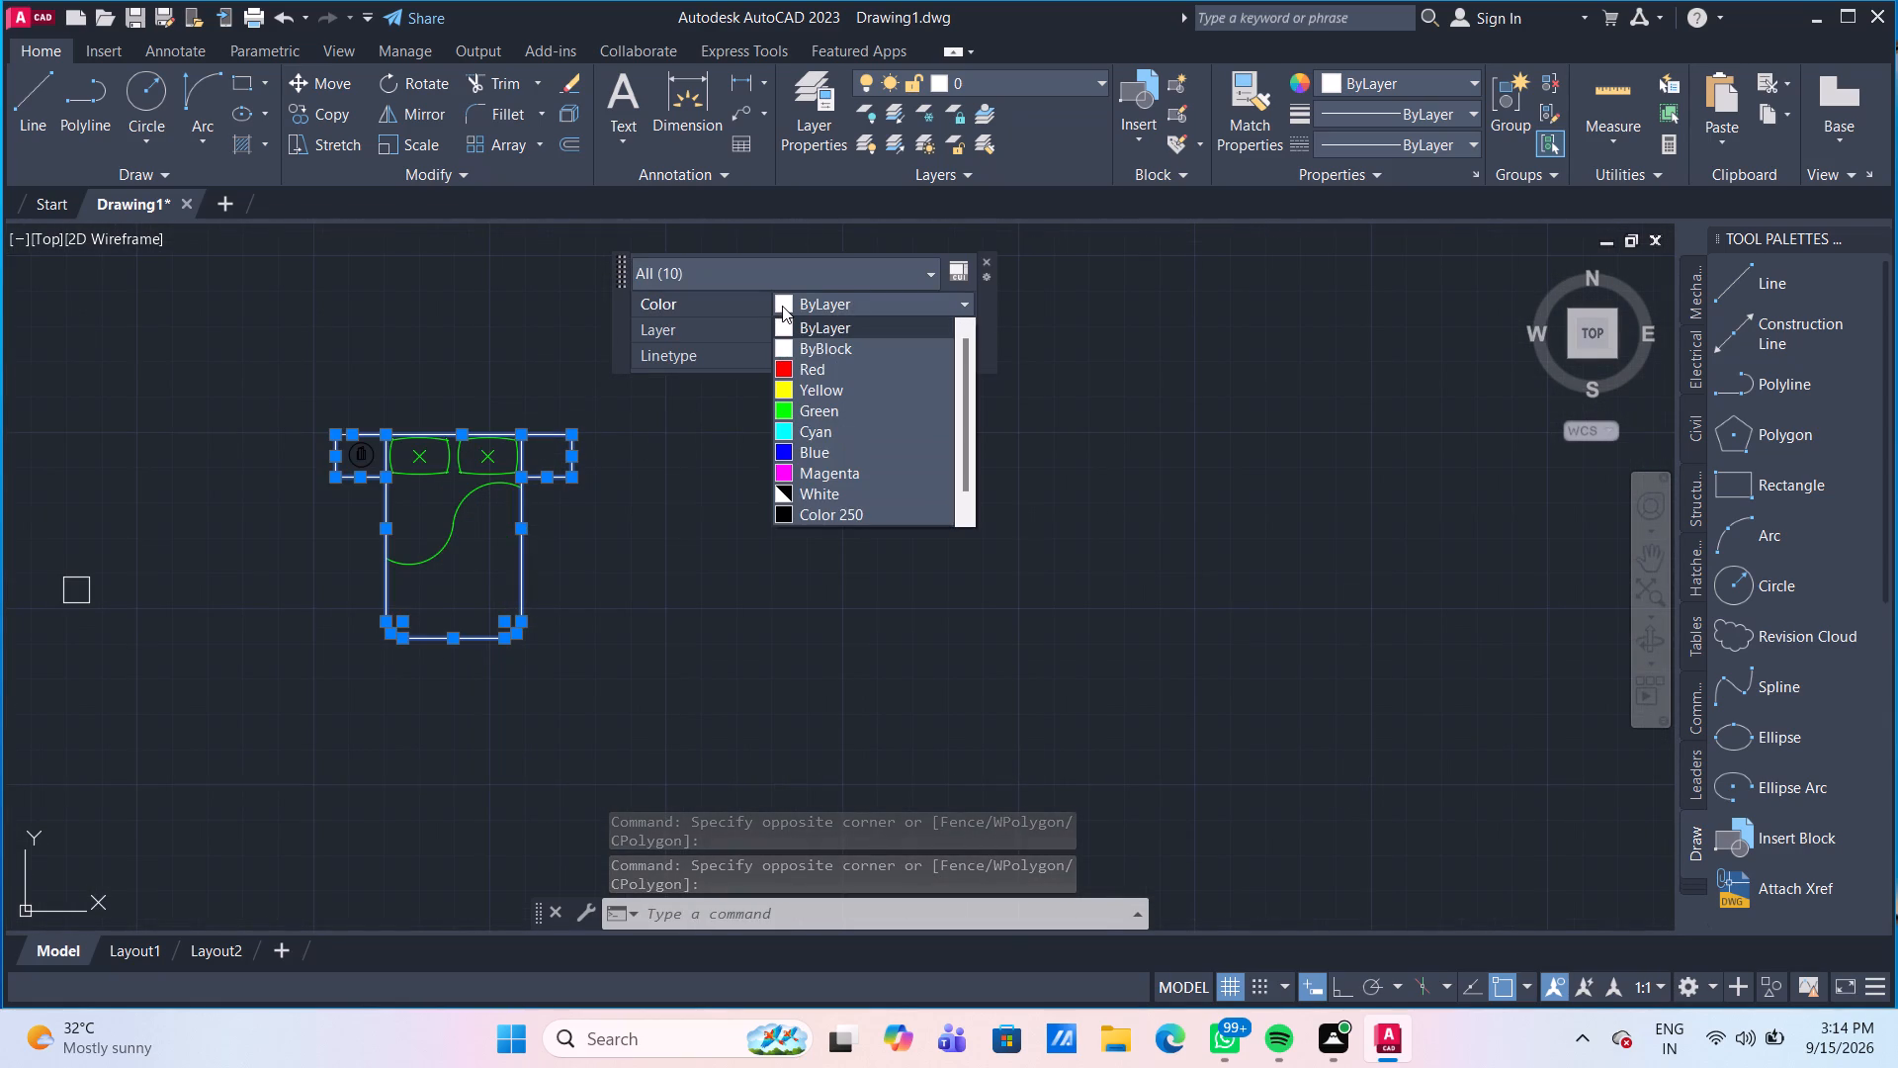
click(787, 470)
scroll(629, 499, down, 3)
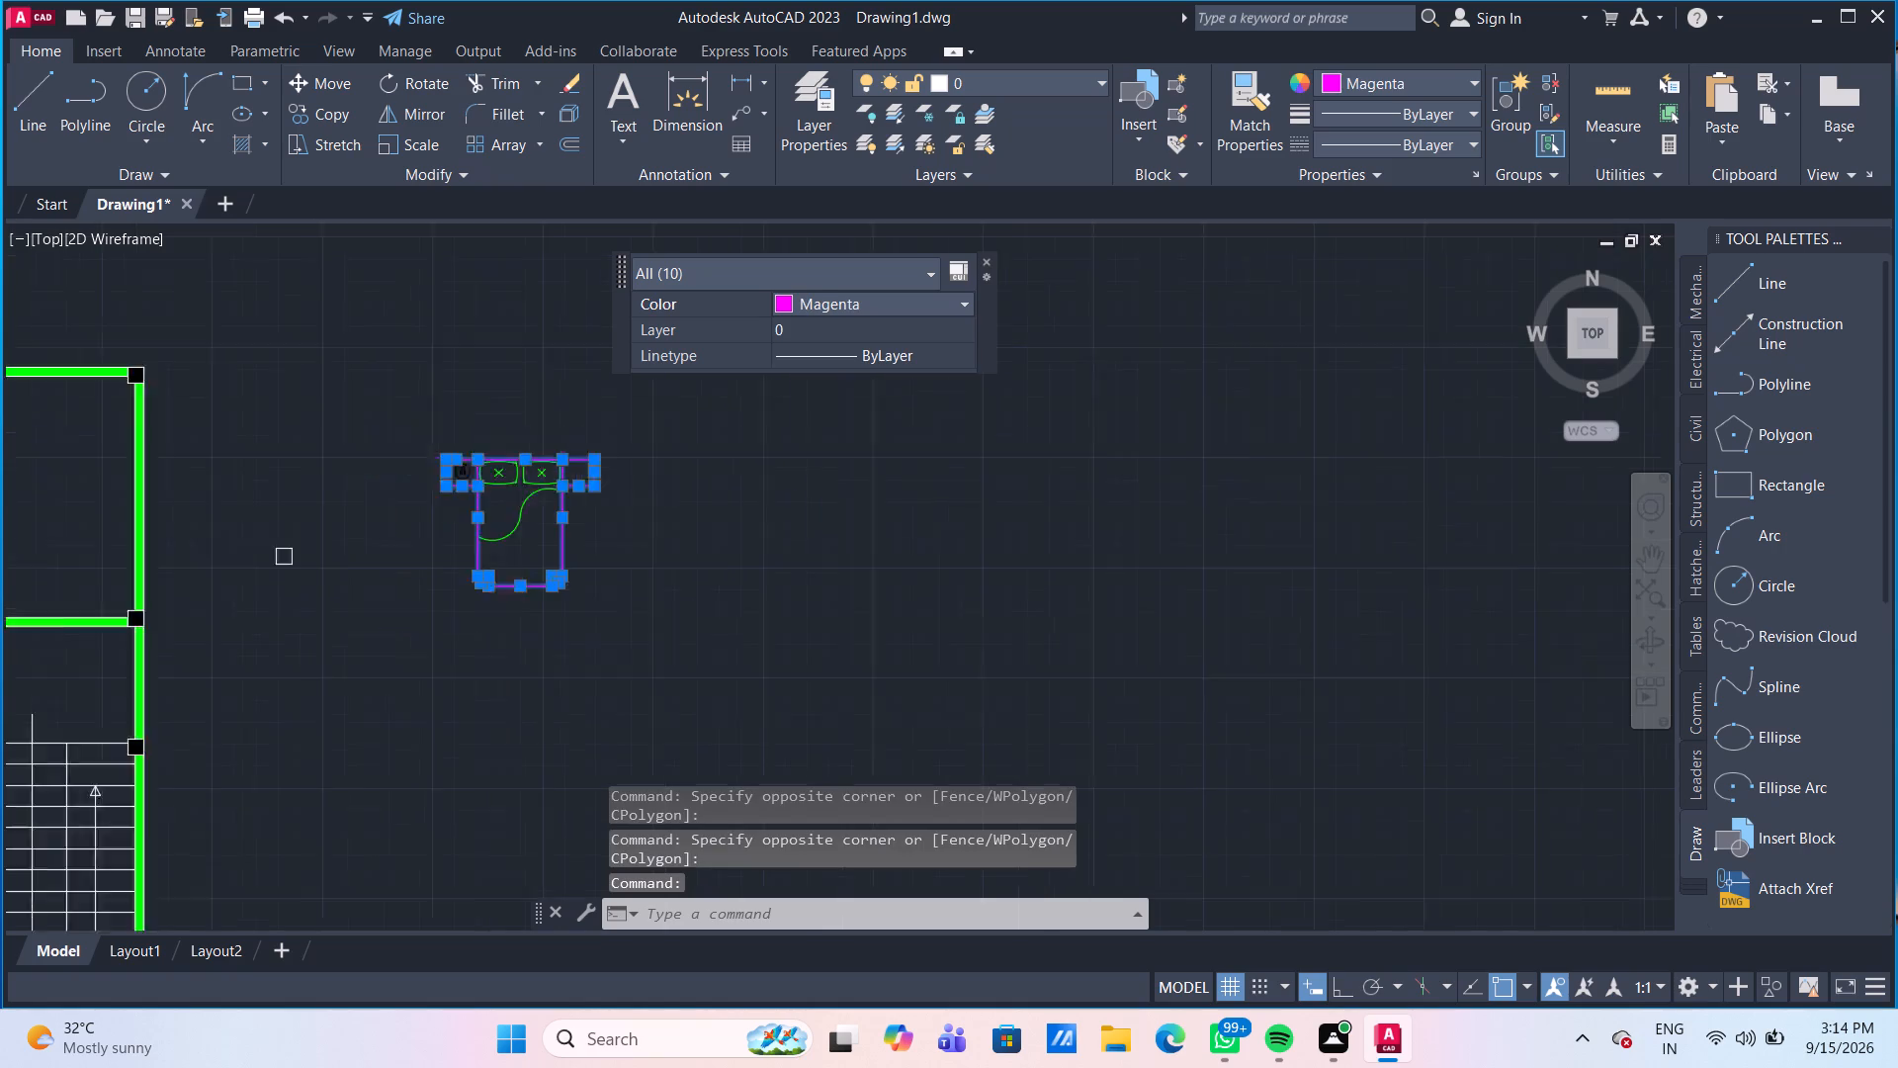
scroll(614, 543, up, 3)
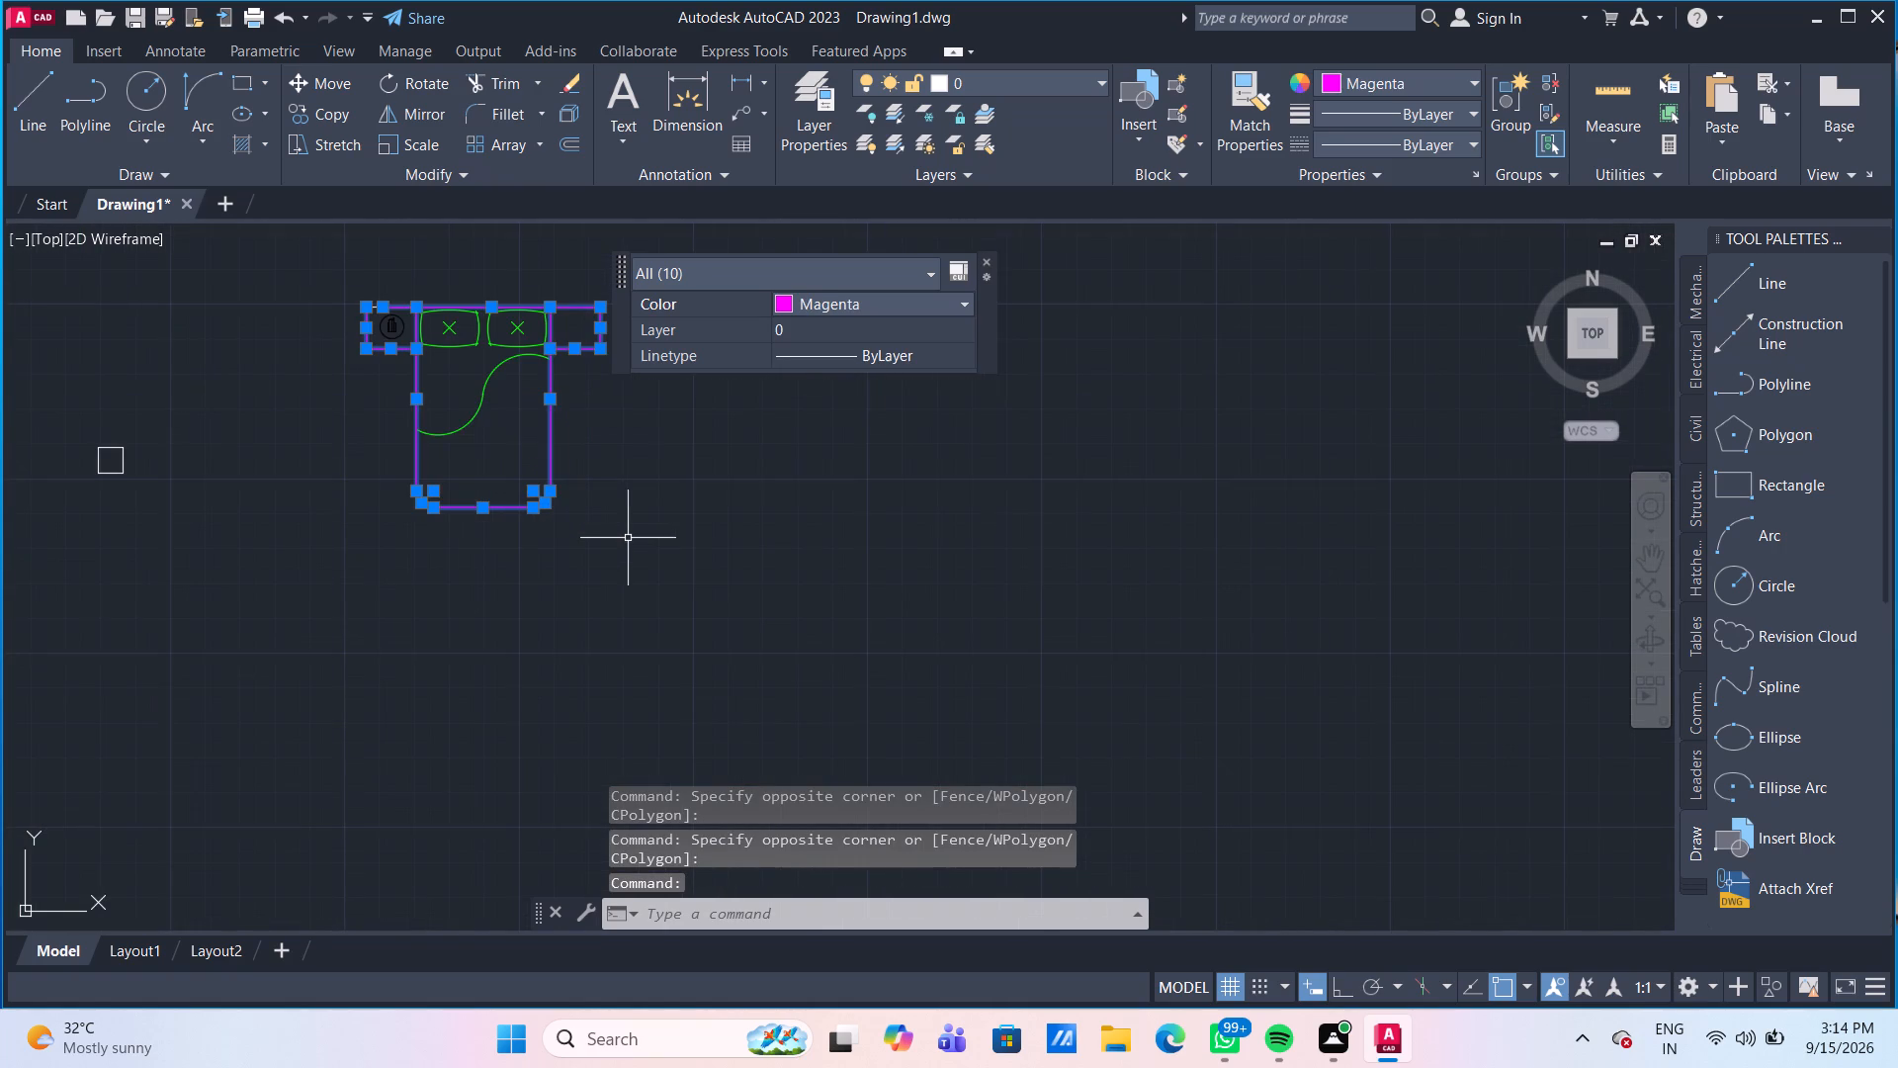
middle_drag(630, 538, 684, 638)
key(Escape)
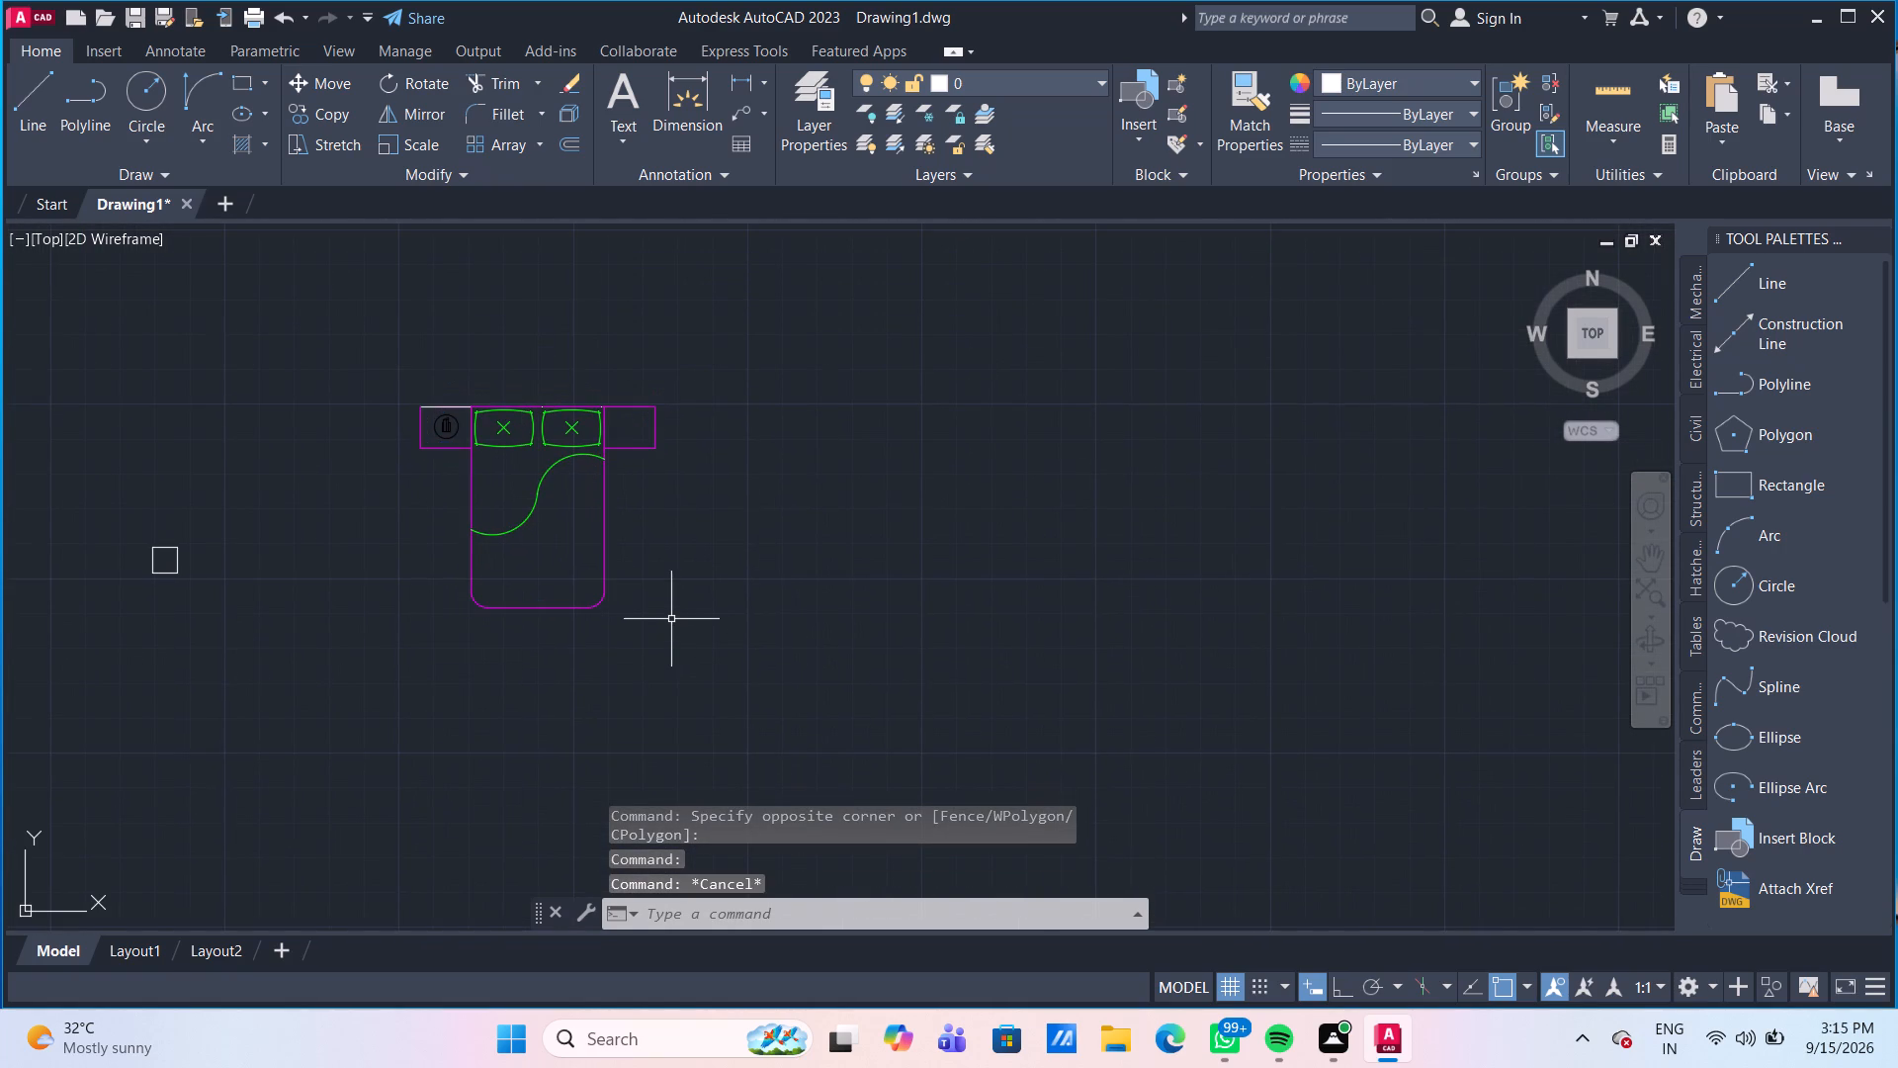
Set the colour of the remaining white top line of the side table with the lamp to Magenta.
scroll(474, 392, up, 2)
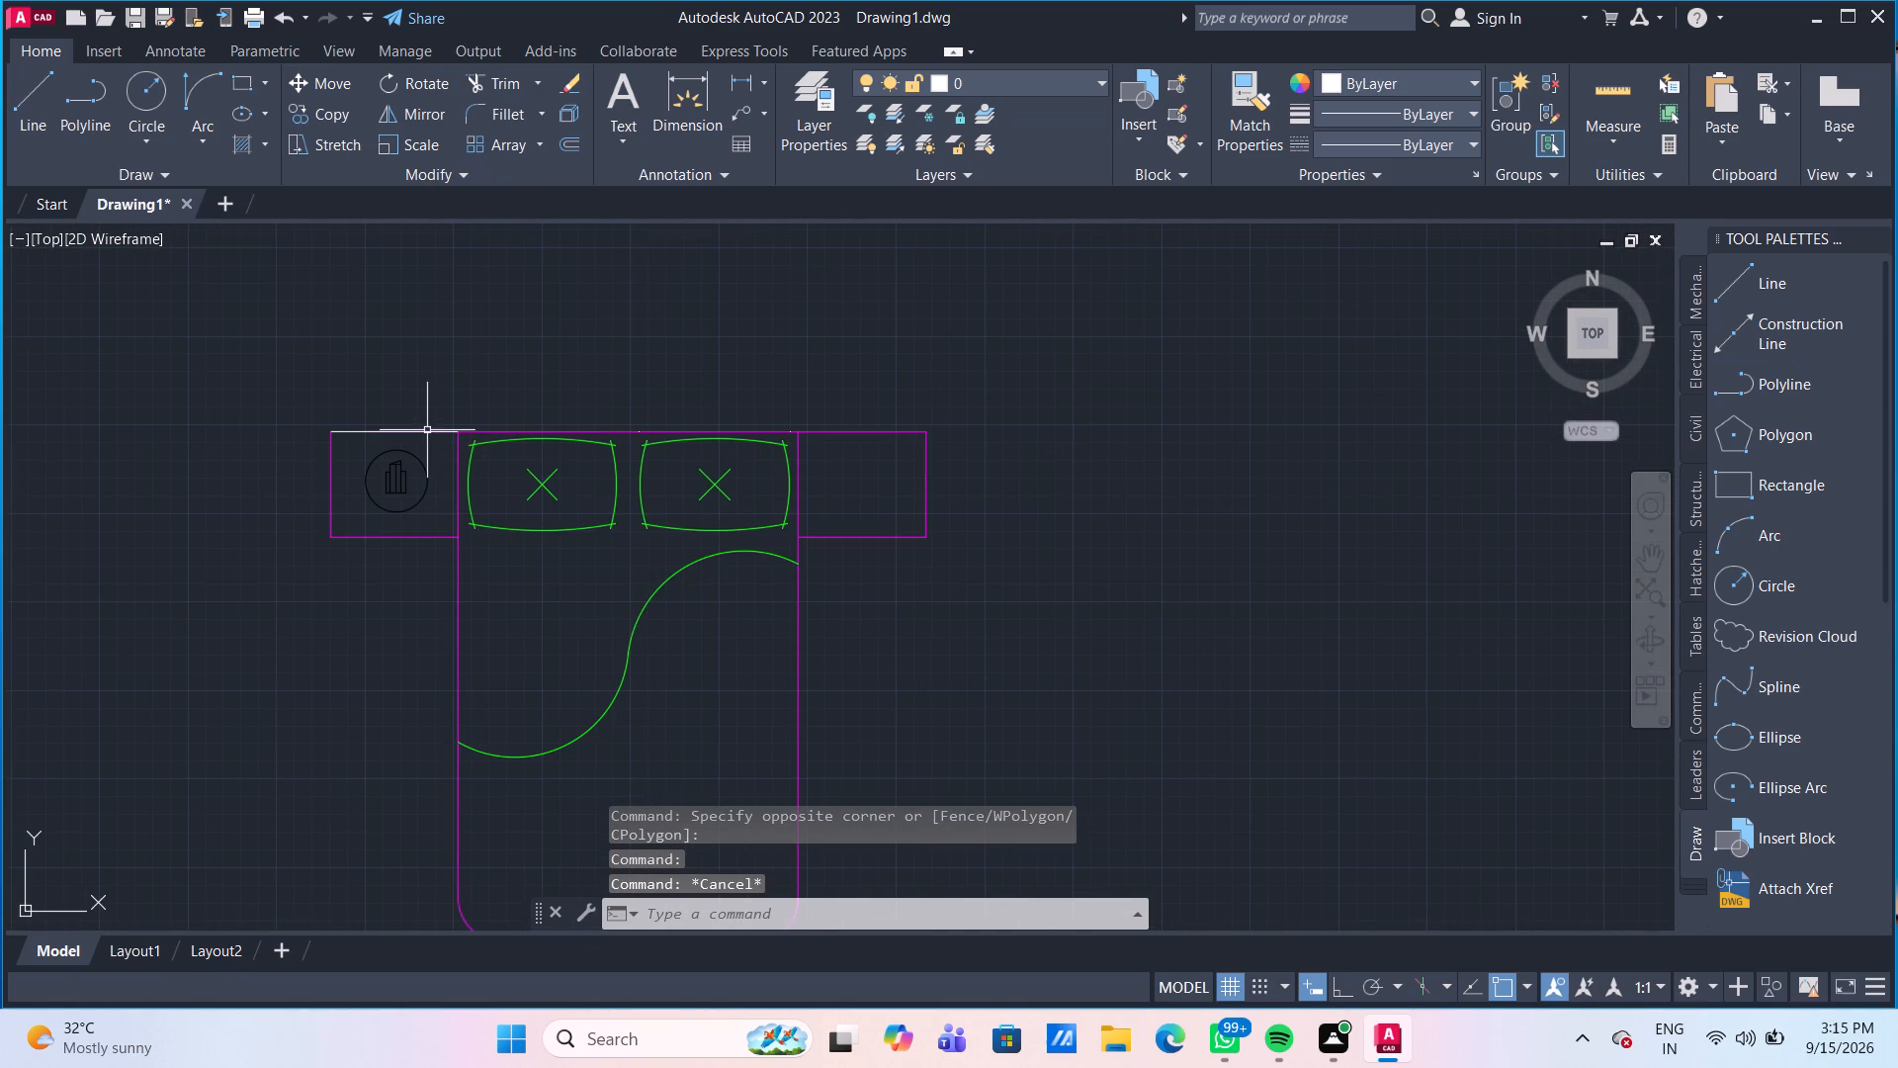
click(427, 434)
click(667, 322)
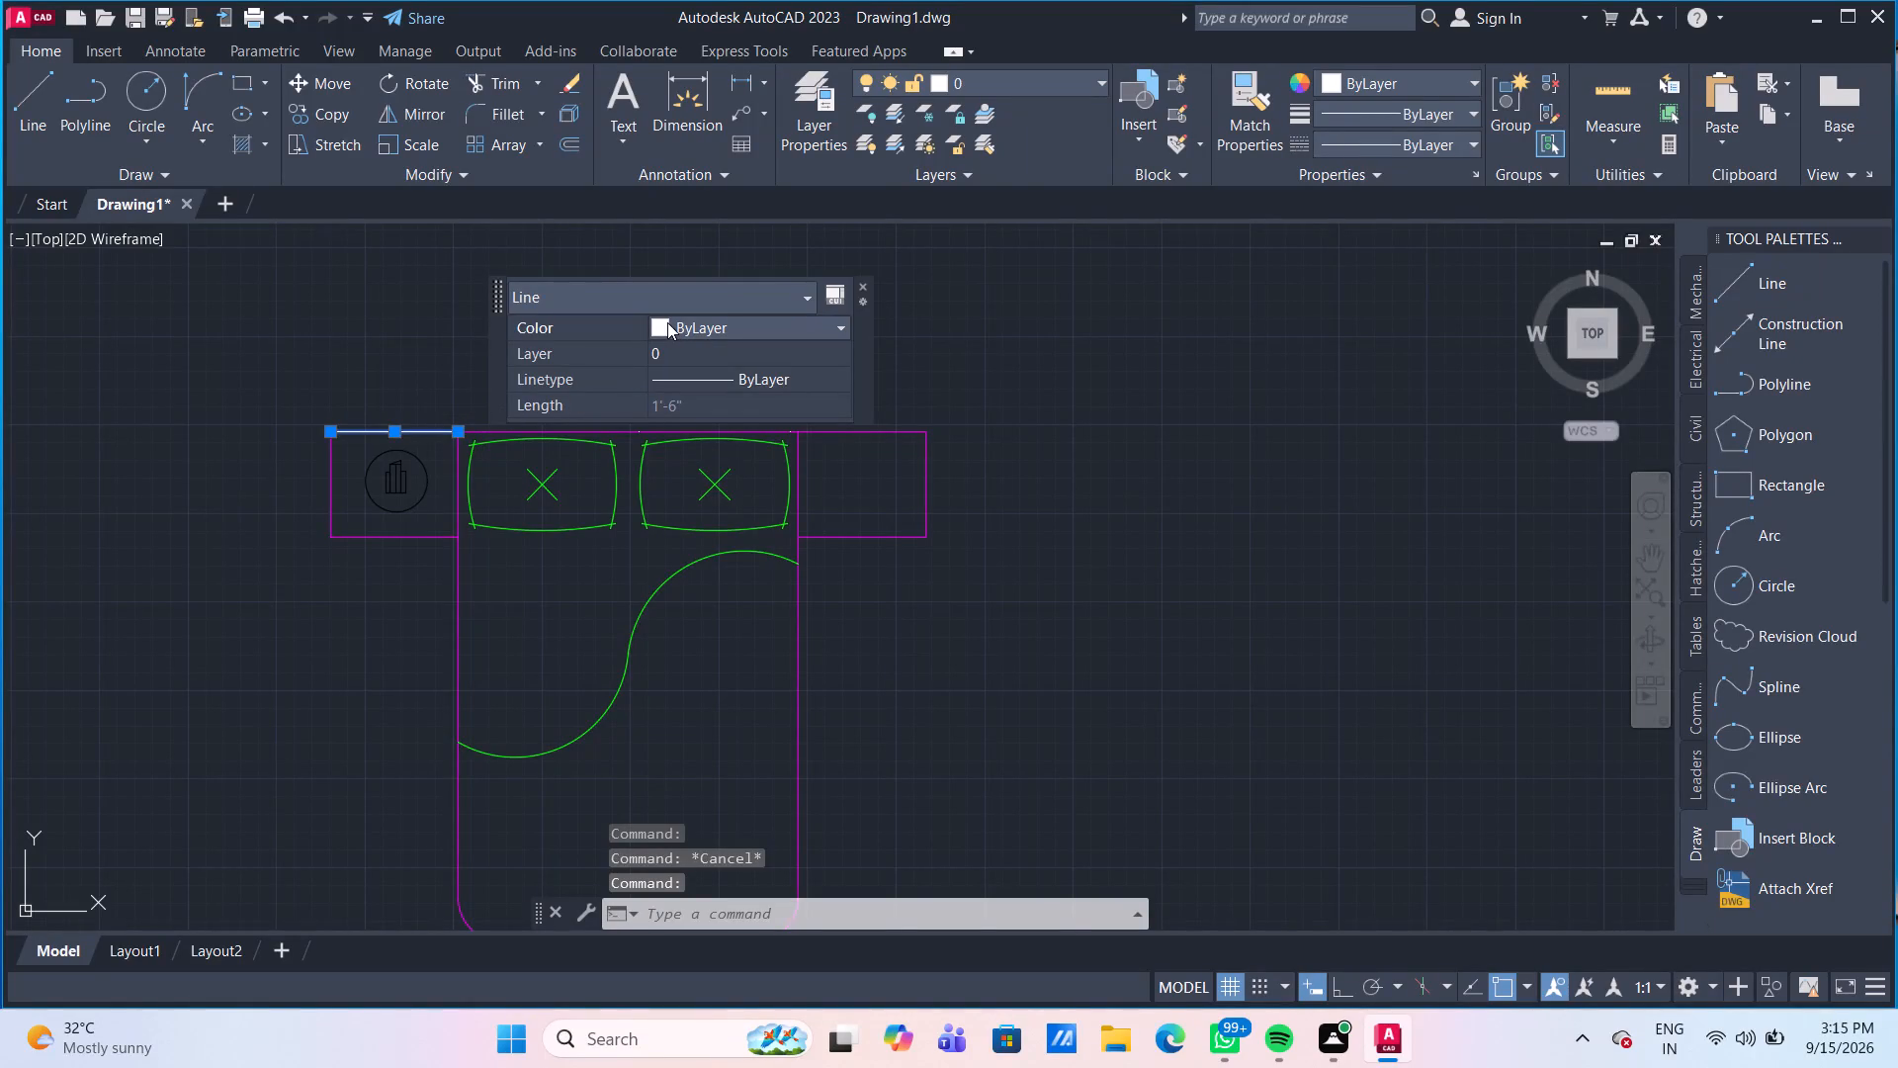
click(667, 322)
click(661, 494)
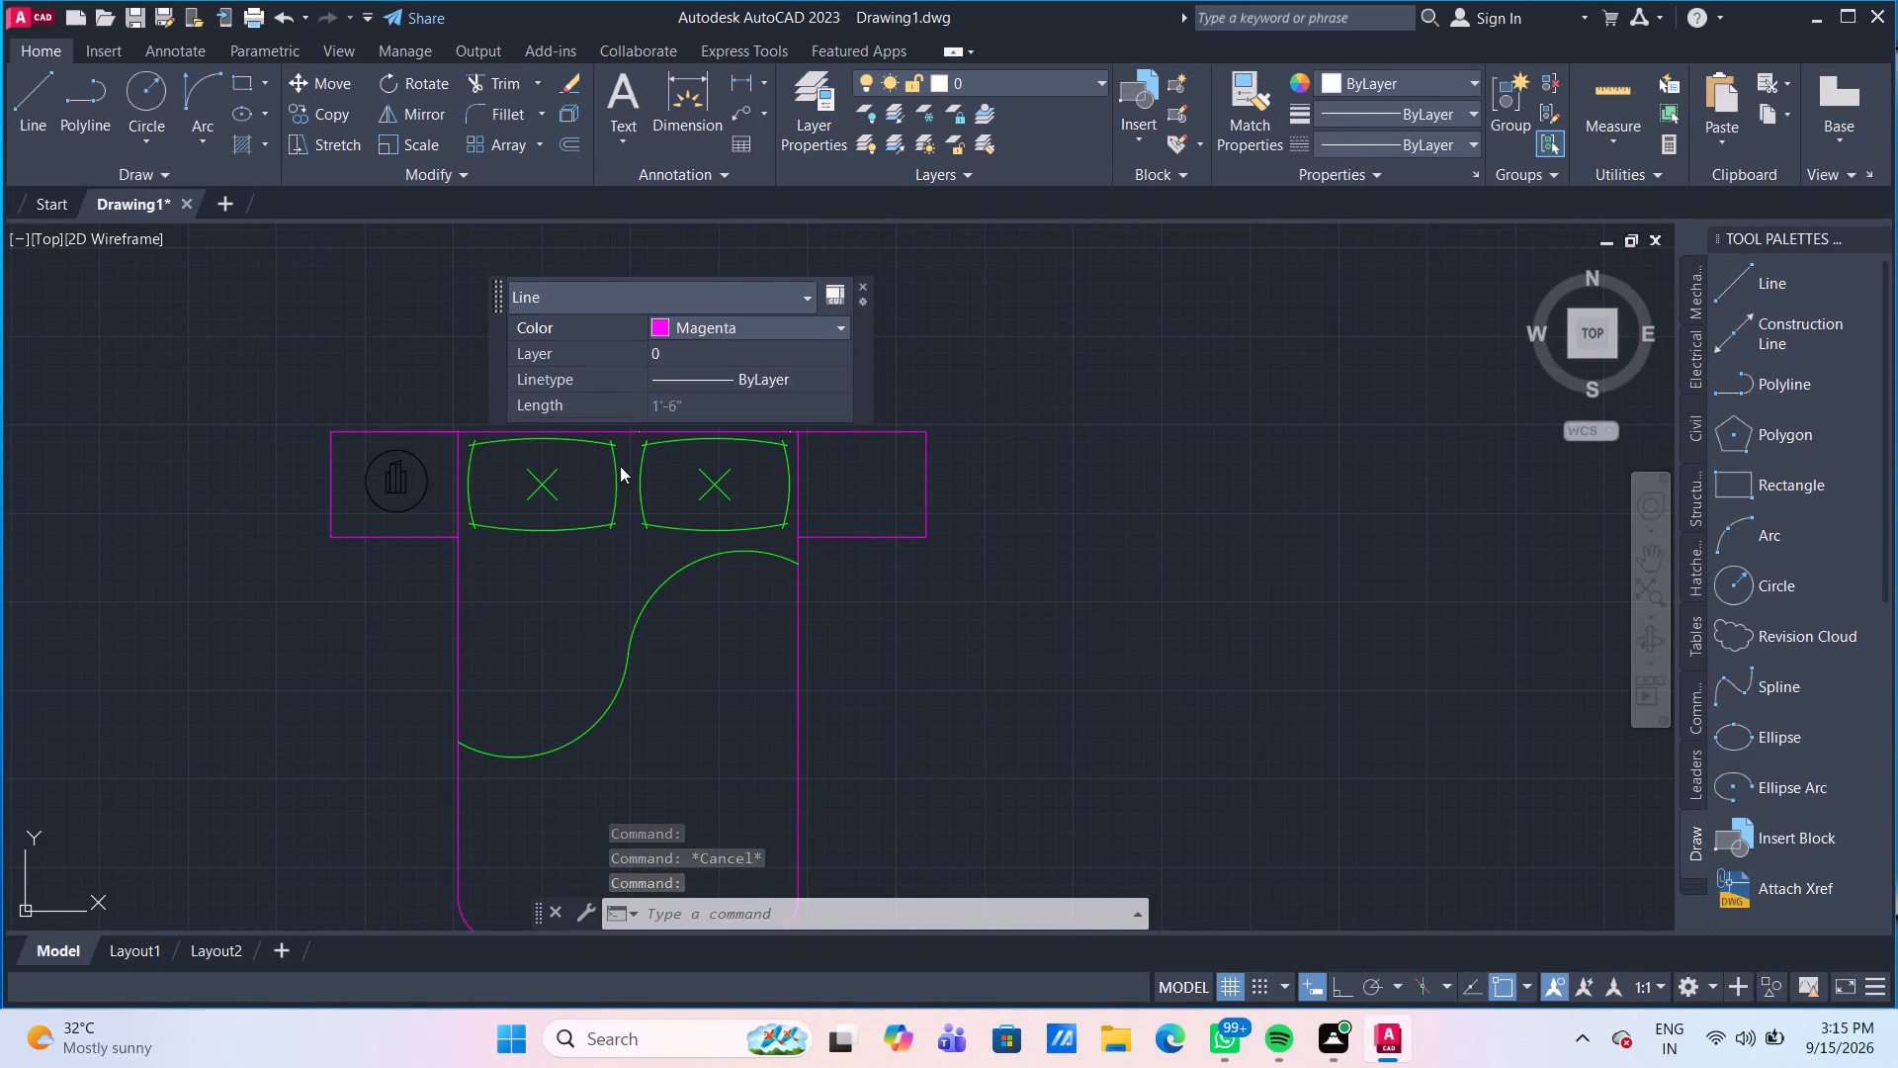
key(Escape)
Group the entire double bed with its pillows, blanket edge, side tables and lamp symbol.
scroll(578, 337, down, 3)
middle_drag(614, 520, 637, 549)
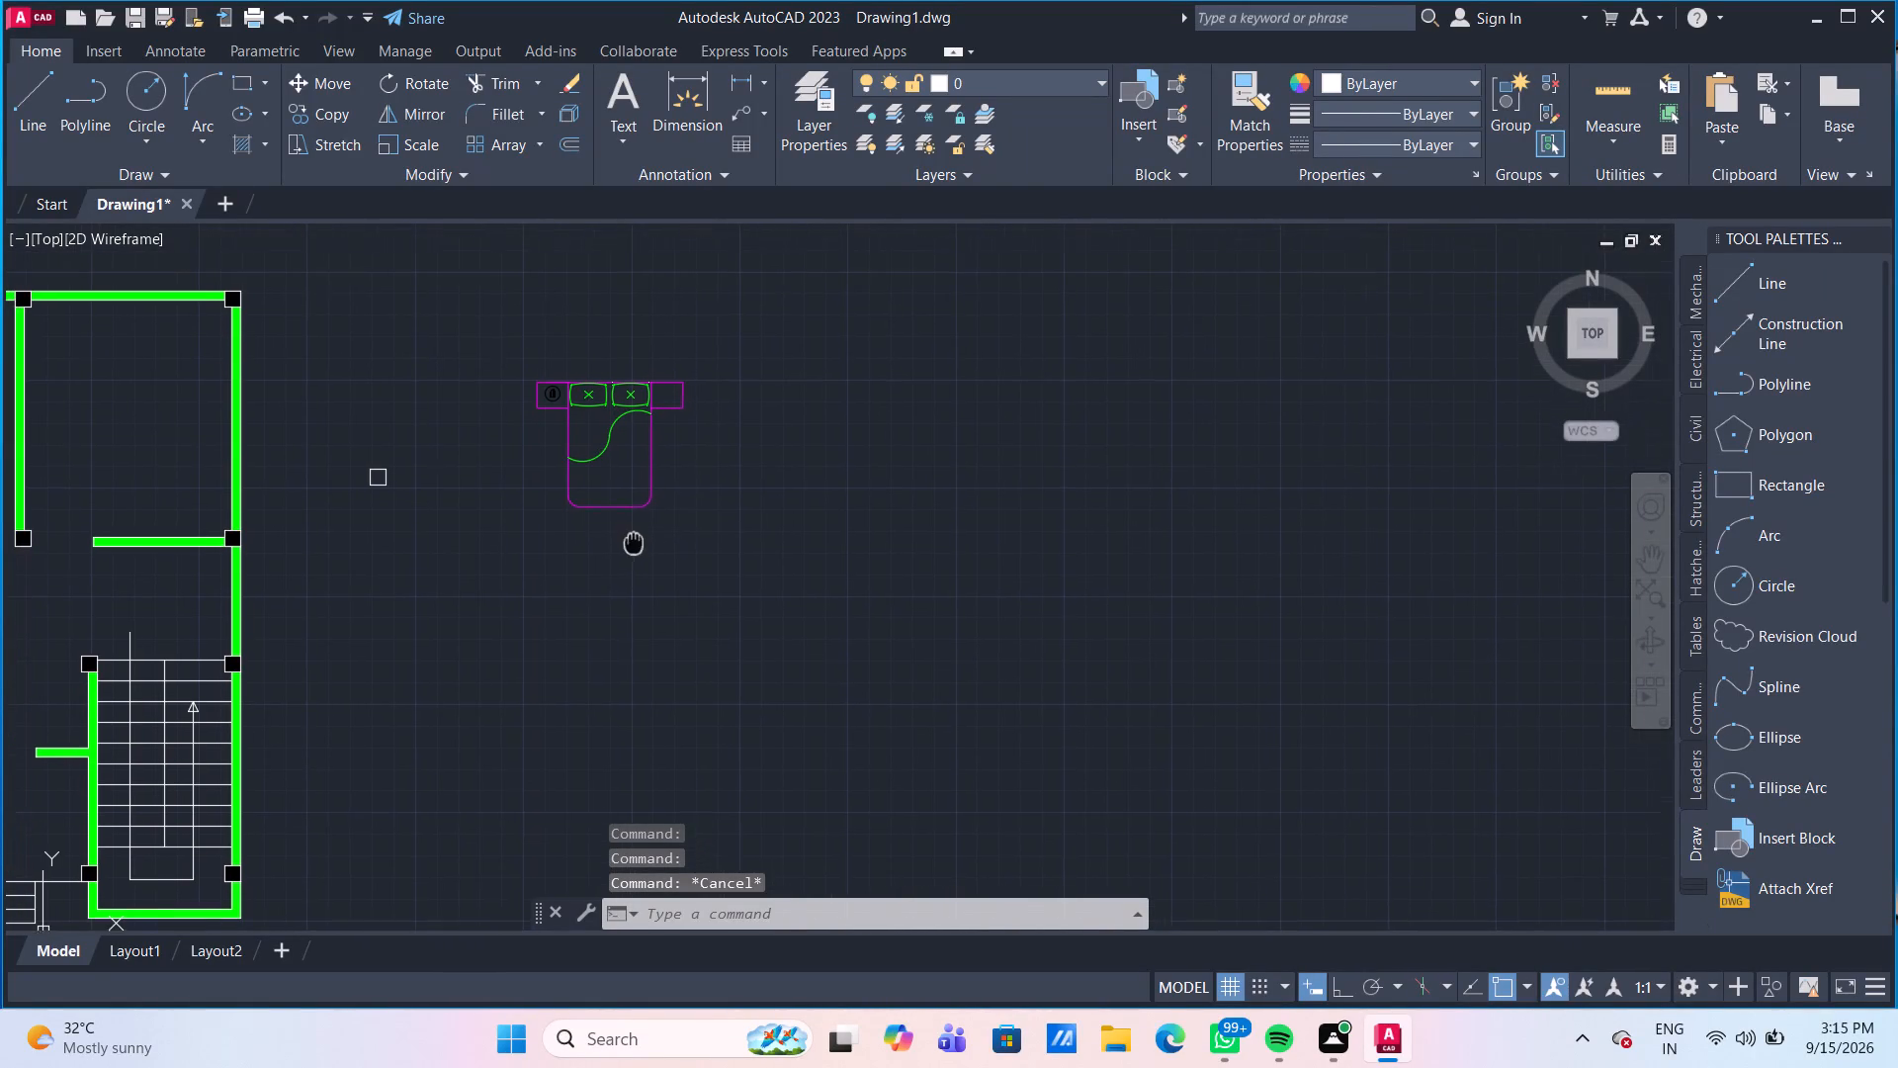
middle_drag(637, 549, 642, 553)
drag(820, 604, 753, 484)
click(512, 305)
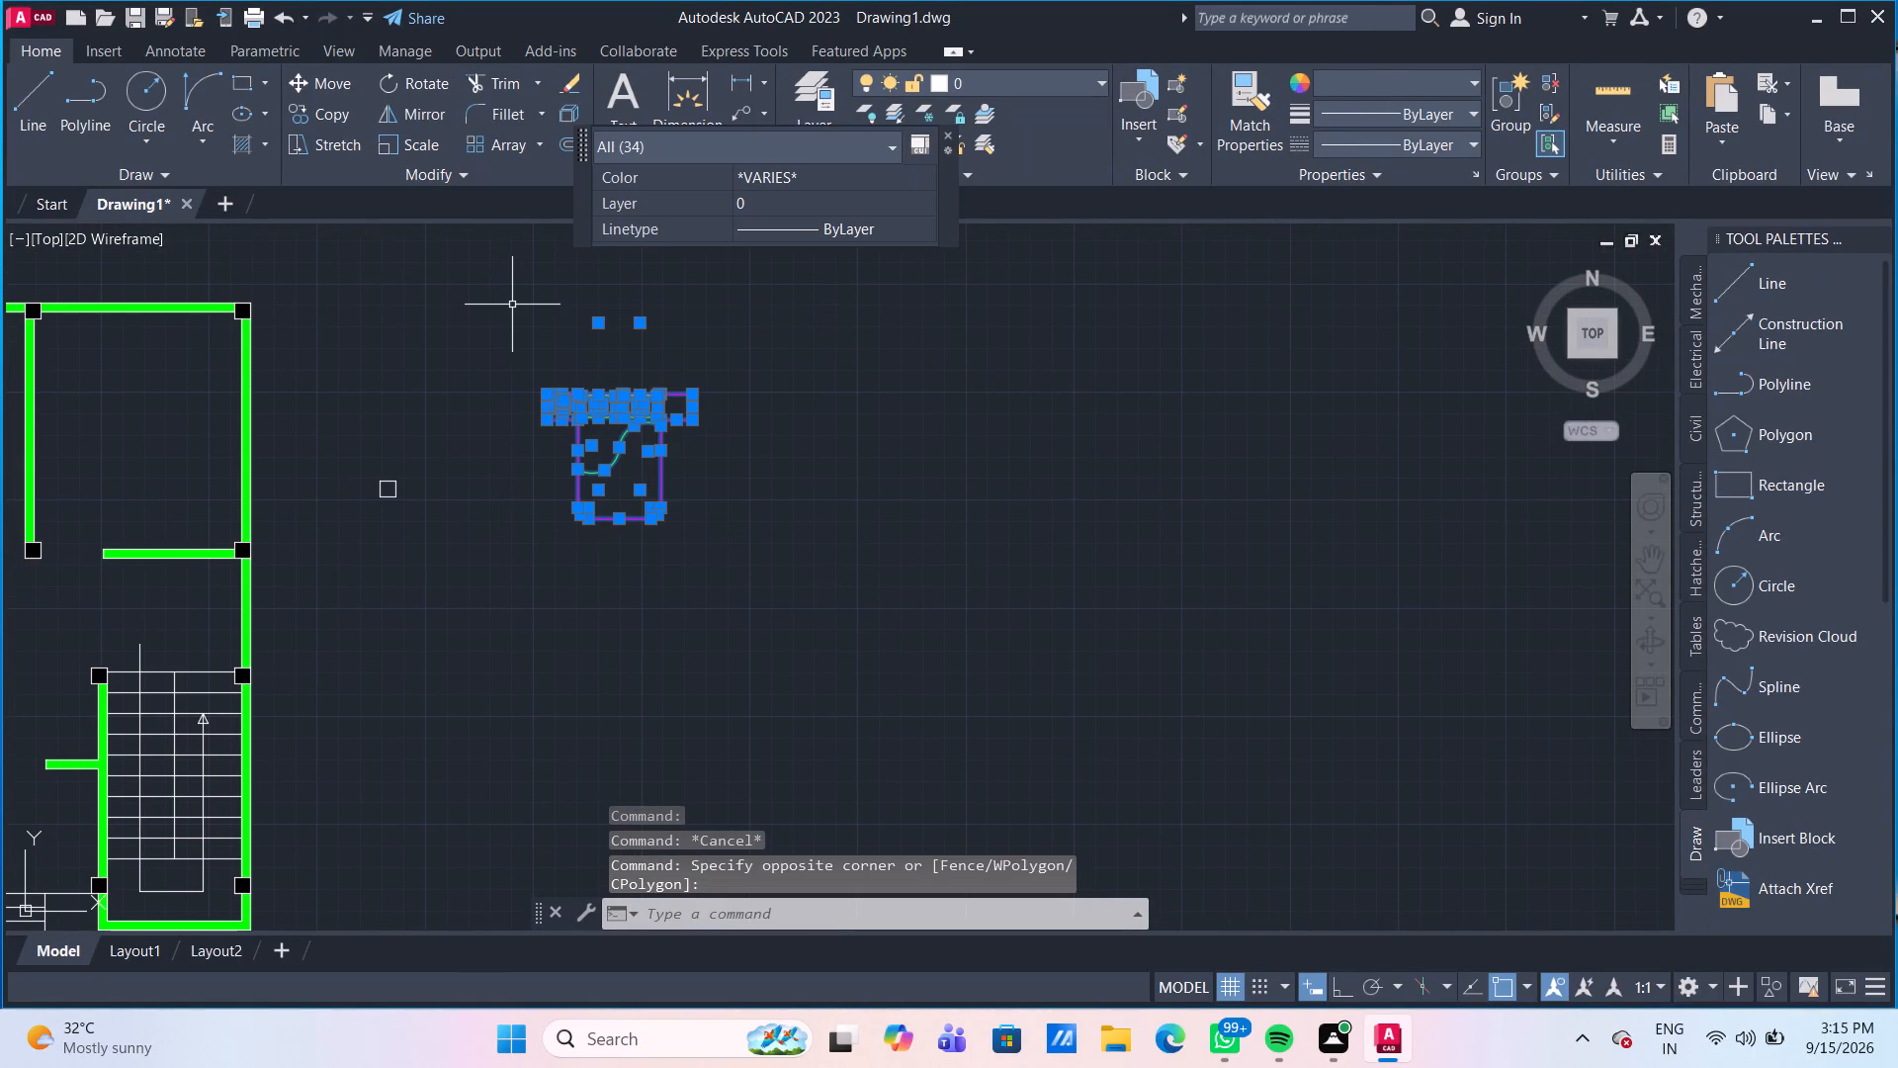
key(g)
key(Return)
Copy the grouped double bed into the upper-right room of the floor plan, keeping the original beside the plan.
scroll(512, 305, down, 3)
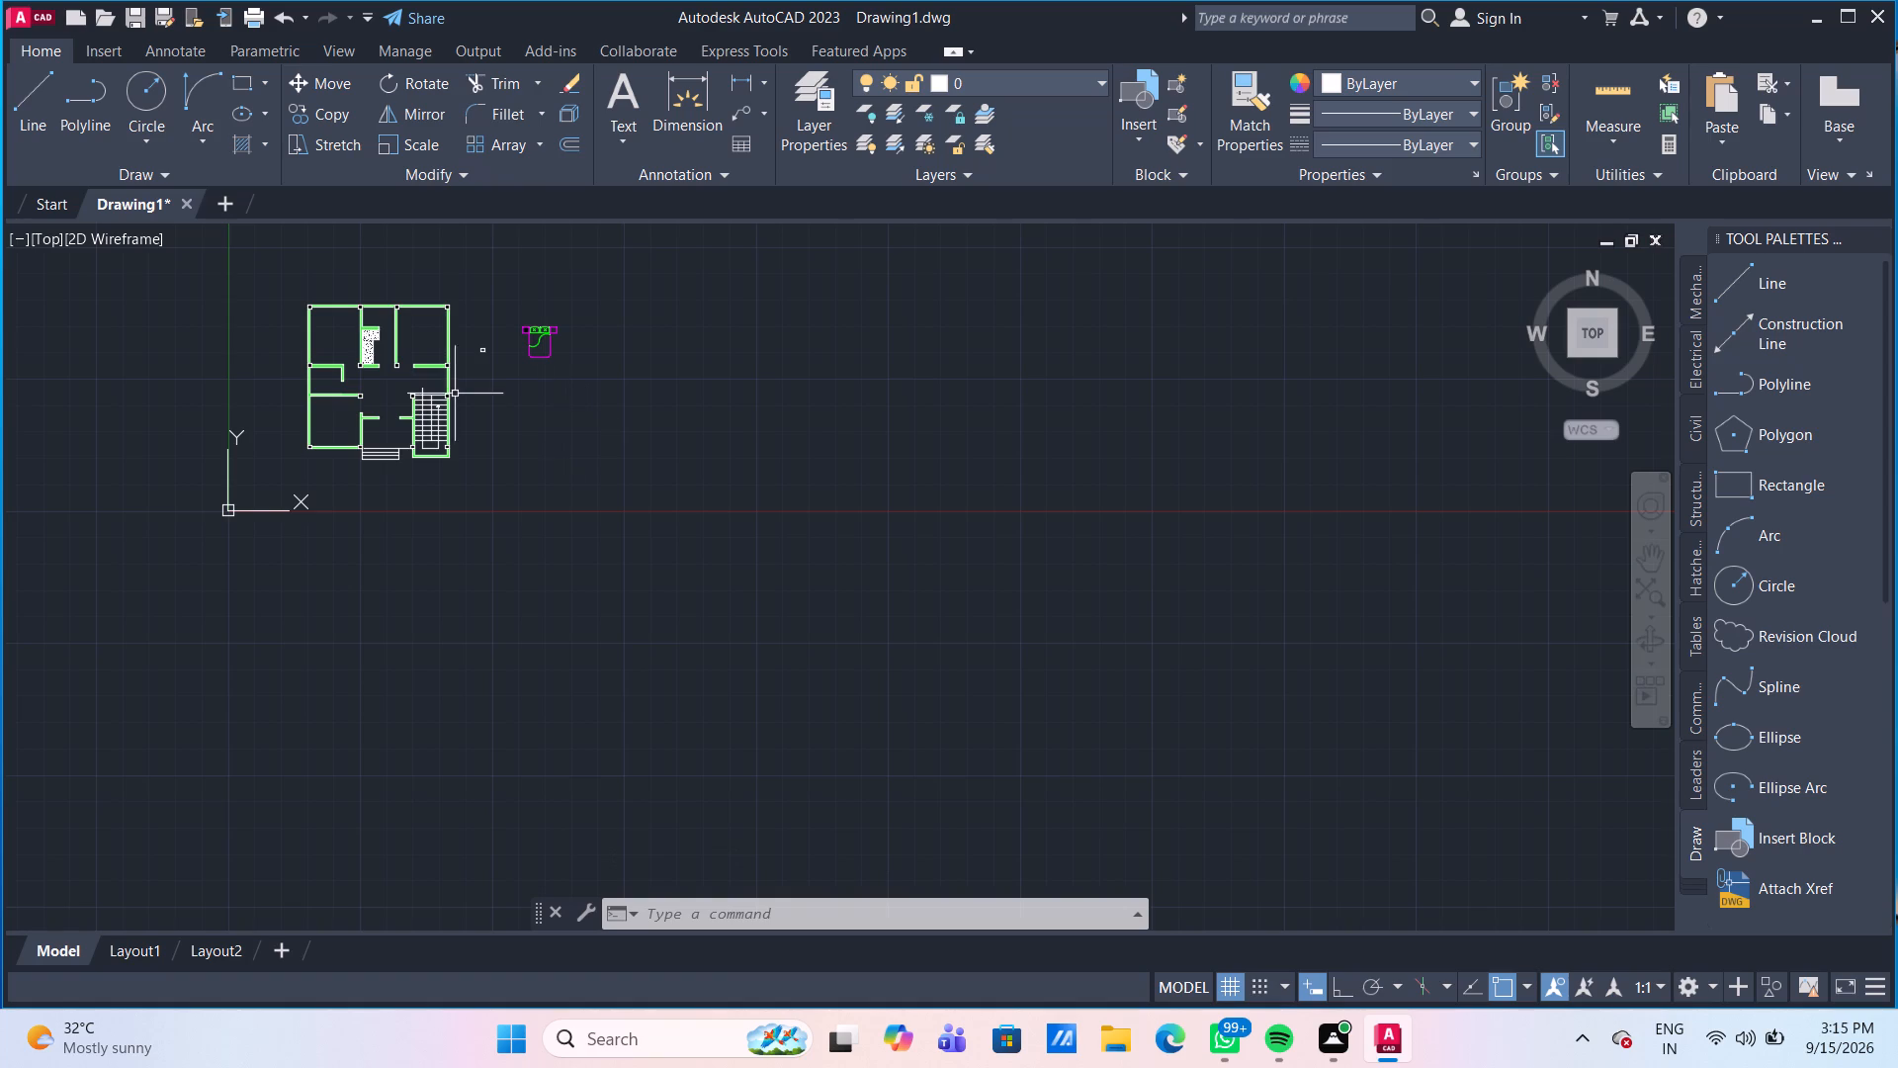
scroll(461, 376, up, 2)
middle_drag(594, 355, 641, 463)
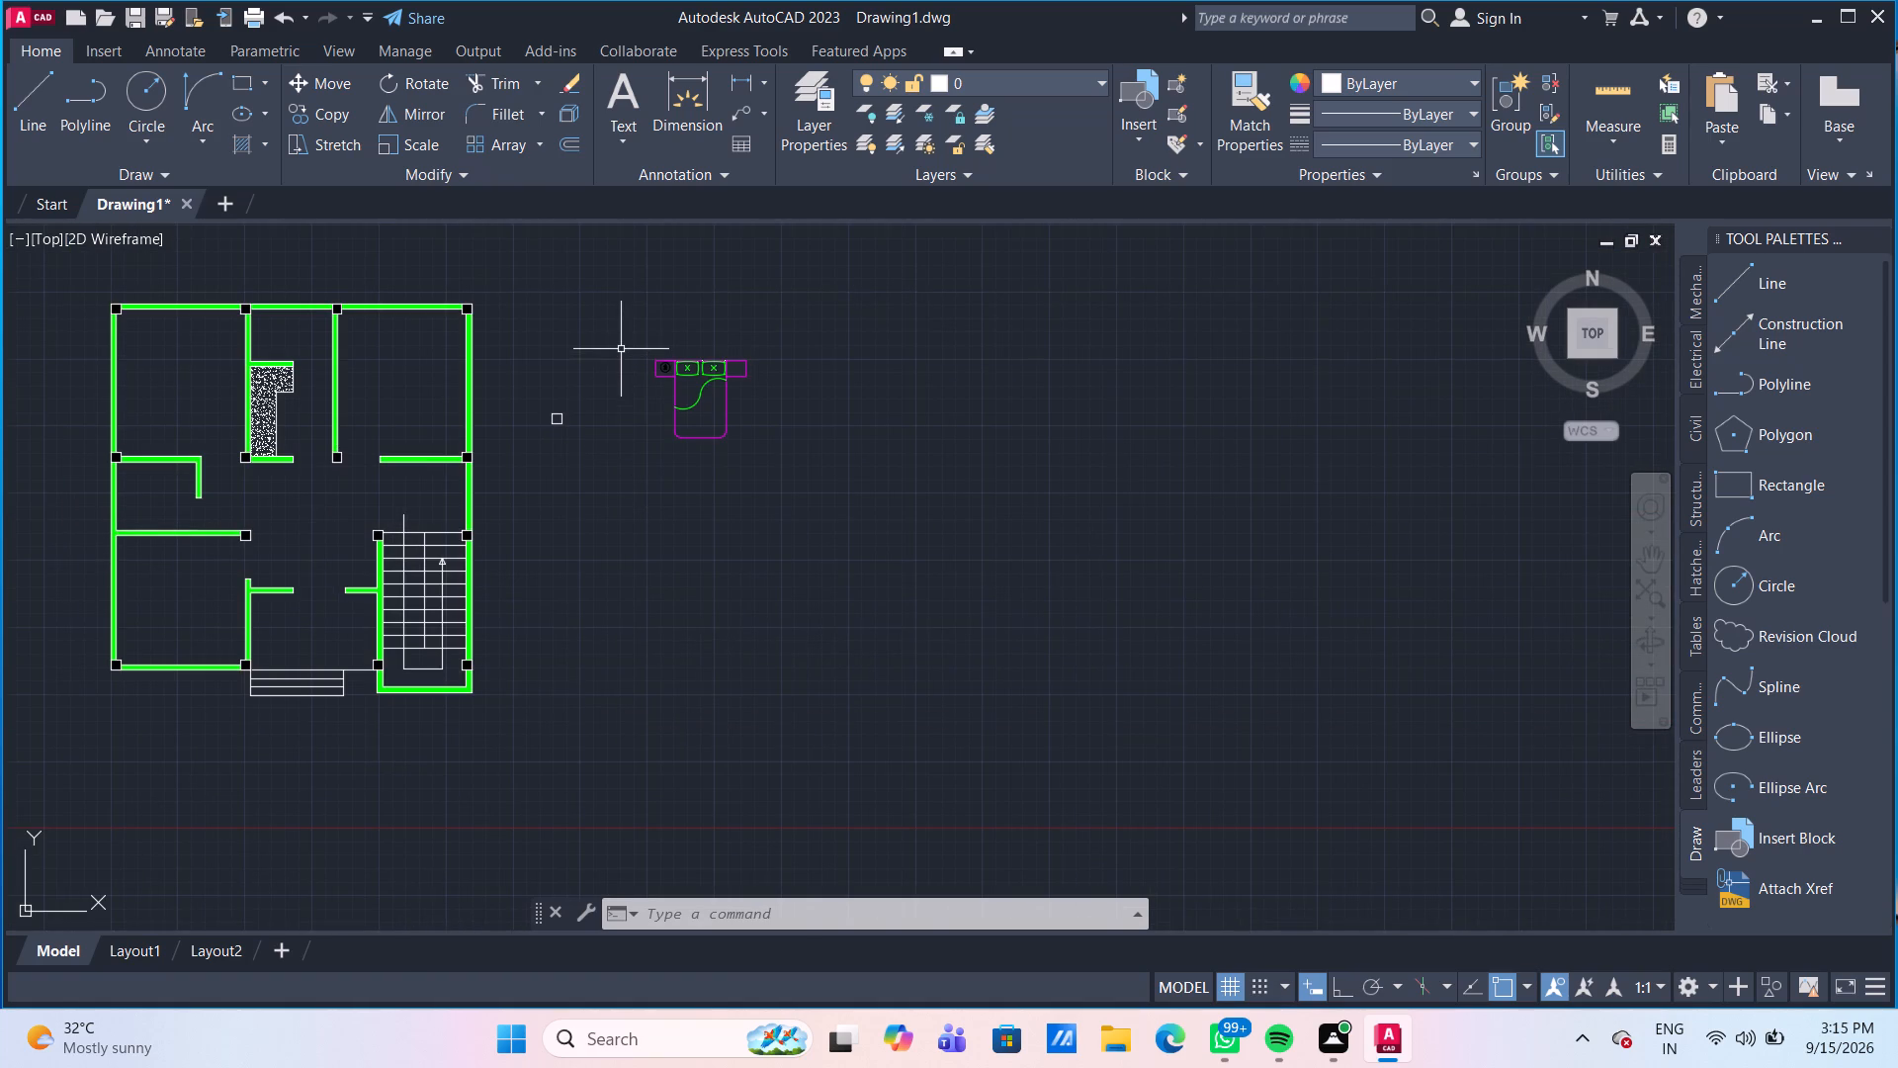
click(621, 344)
click(776, 484)
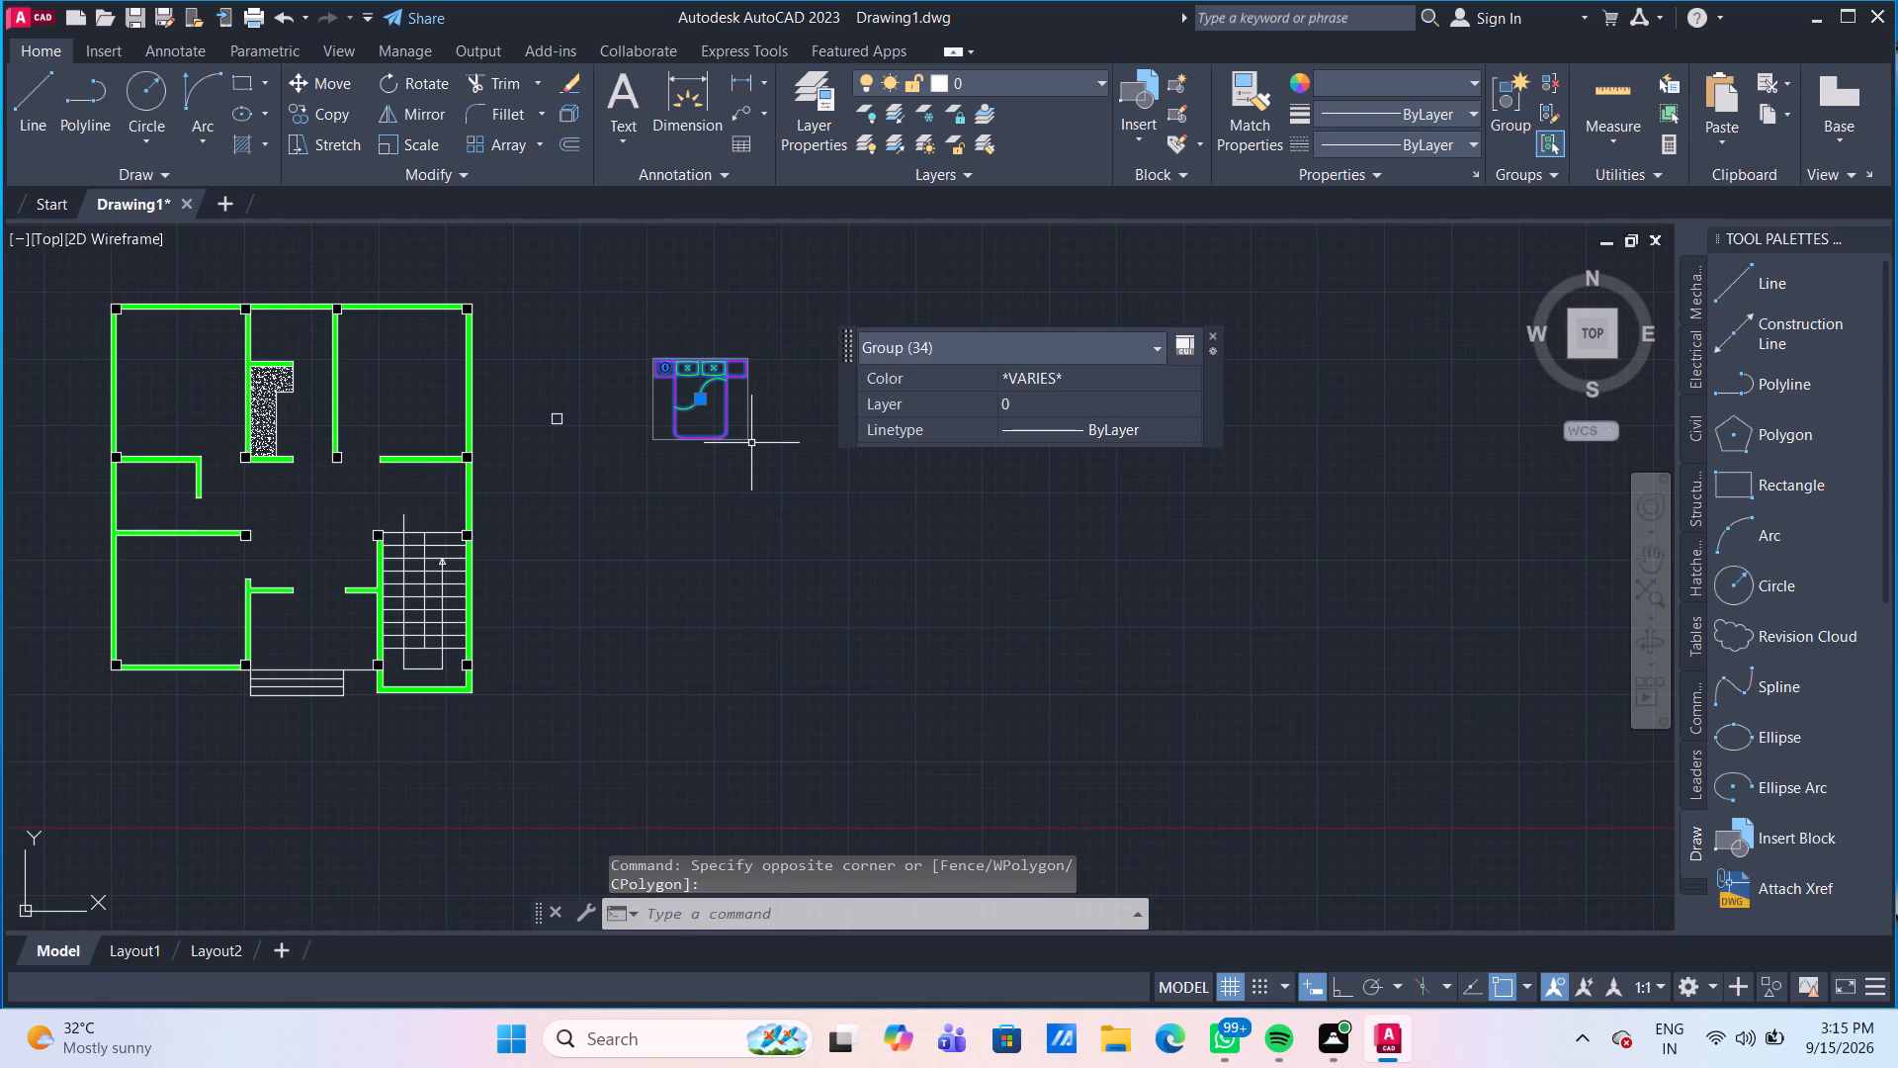
text(CO)
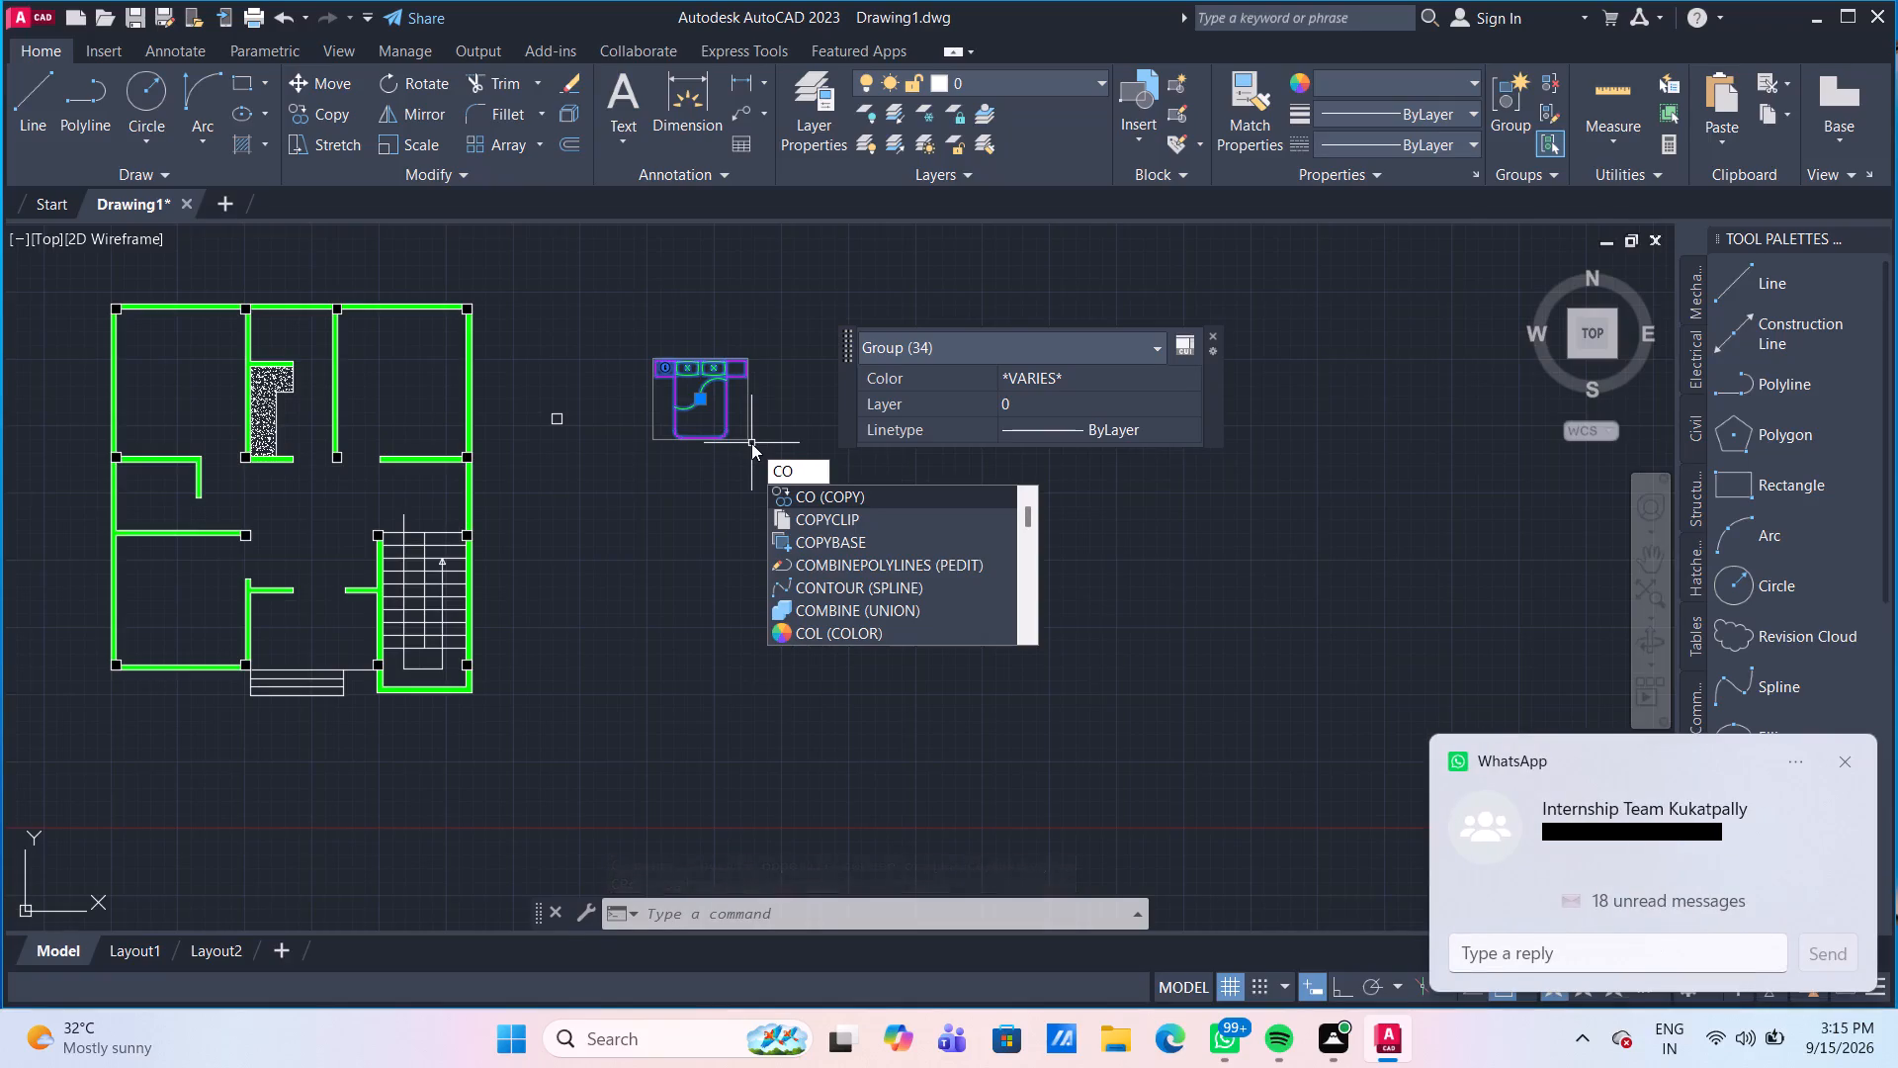
key(Return)
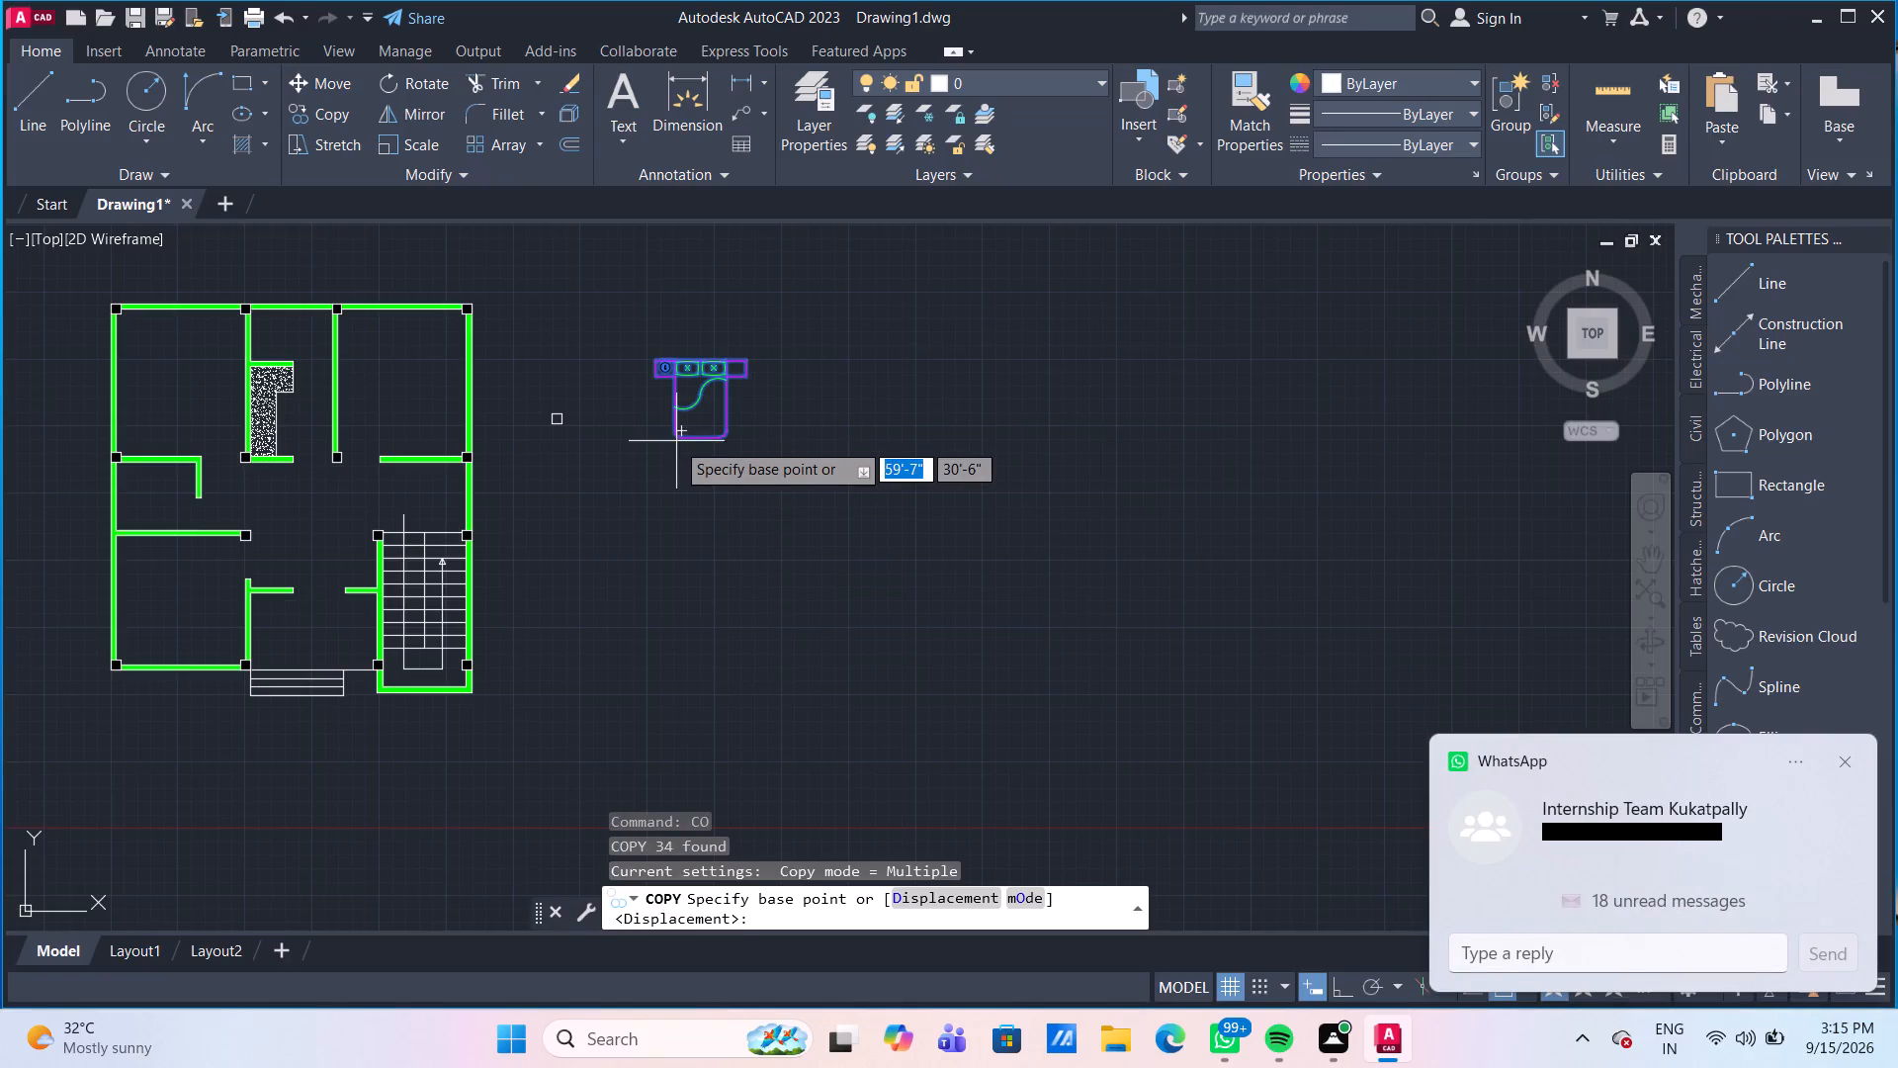
click(703, 394)
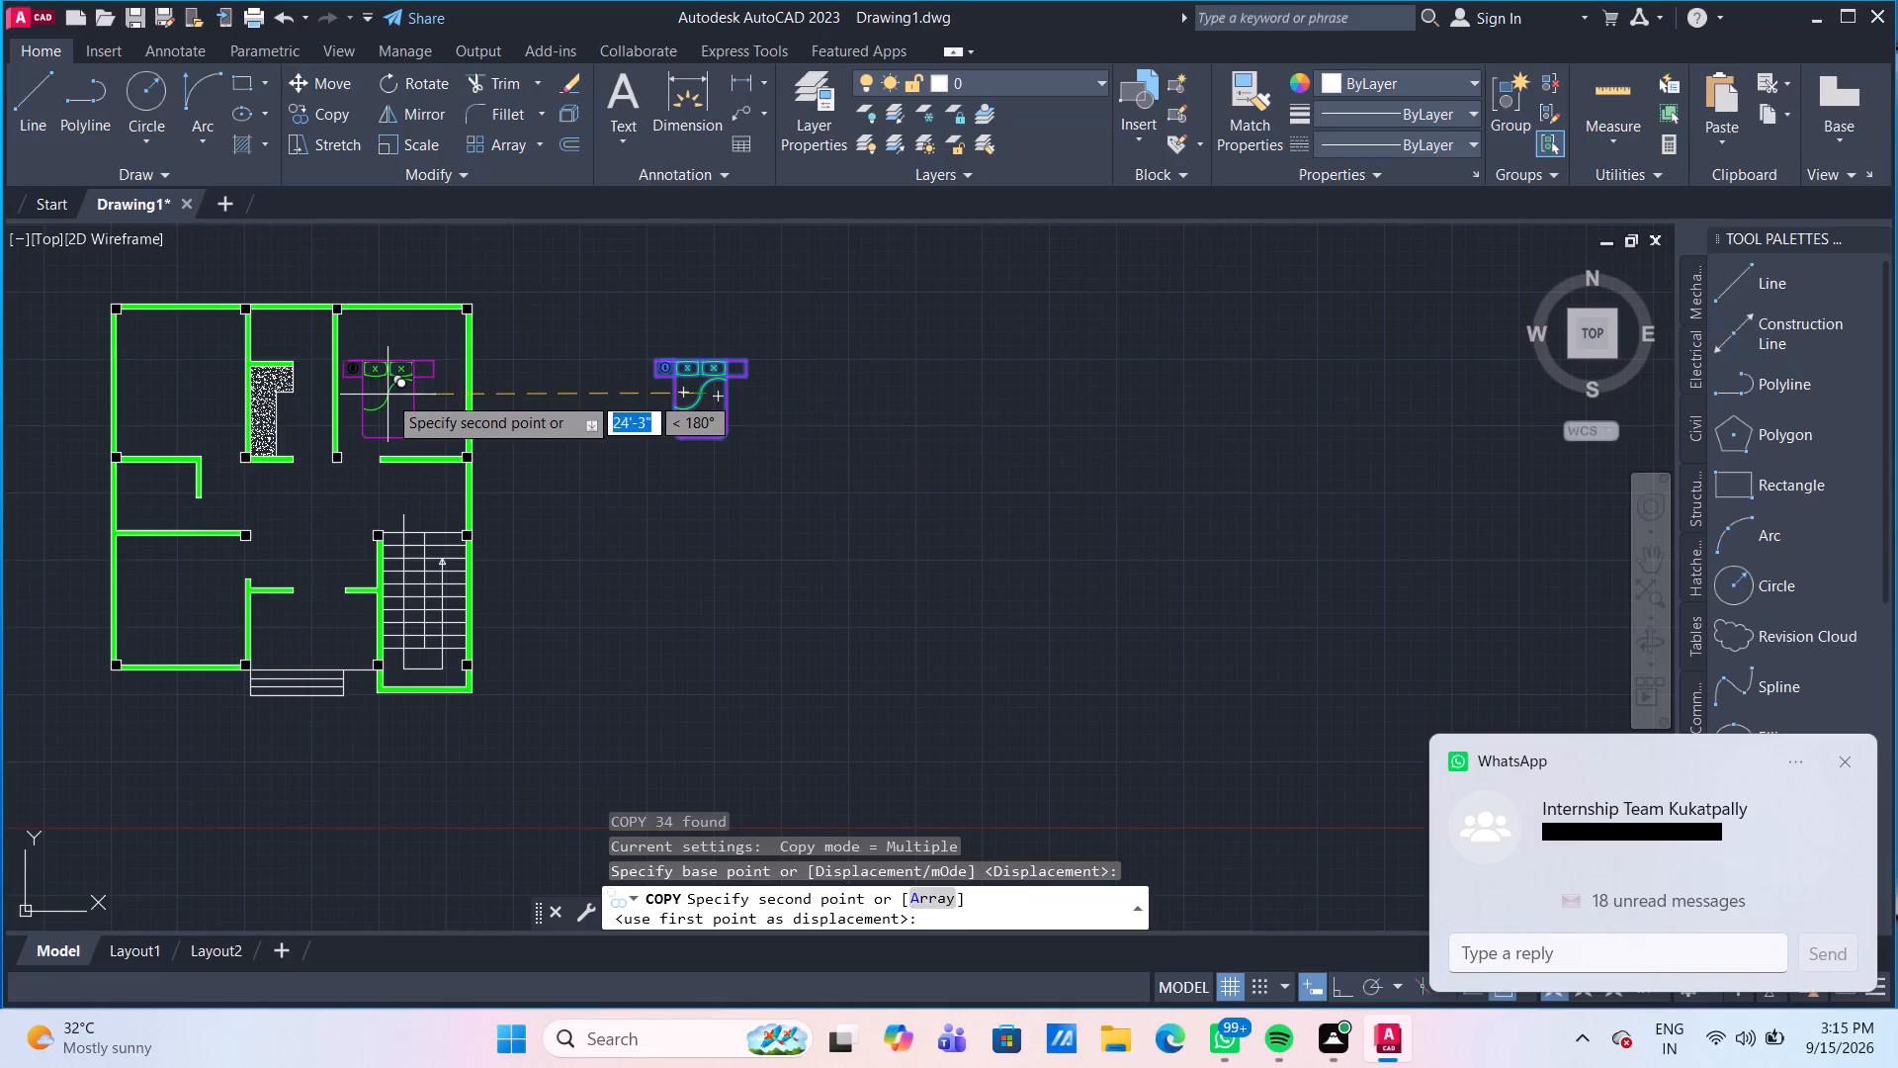
scroll(388, 395, up, 1)
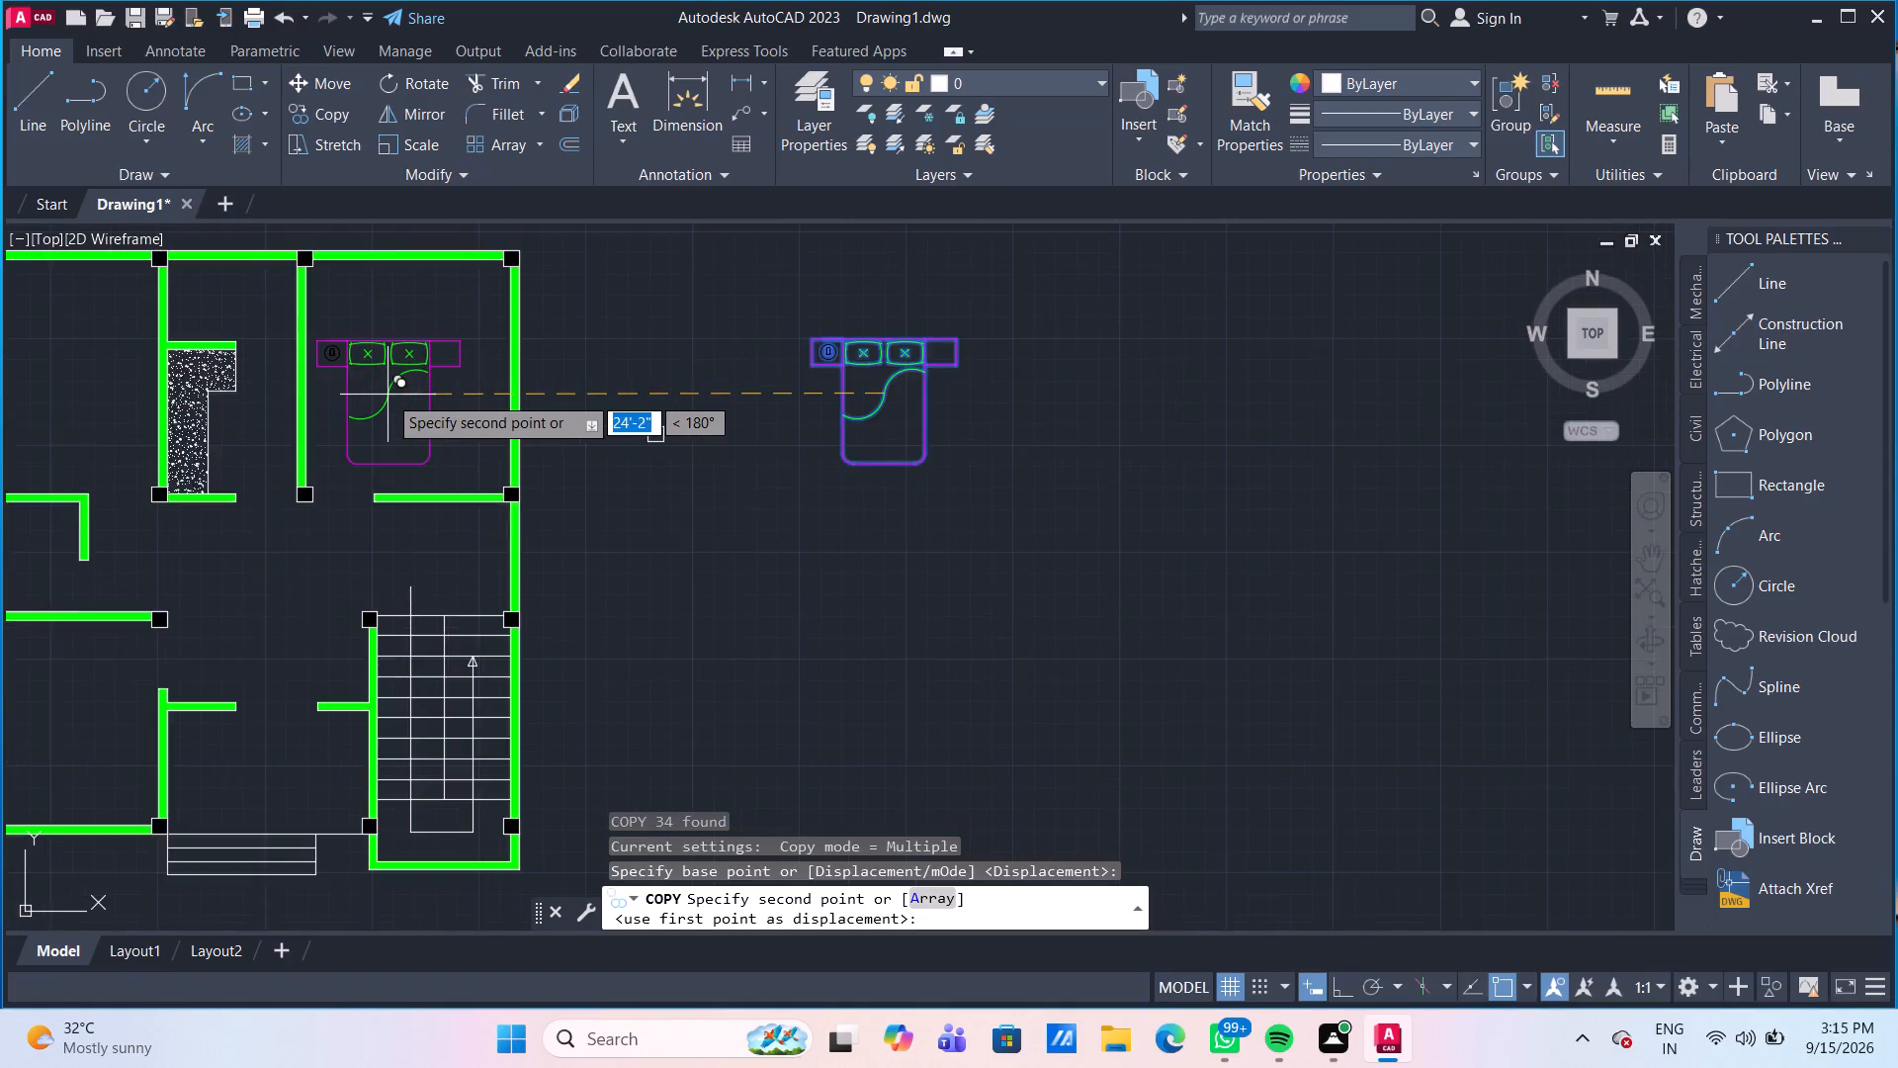
scroll(388, 395, up, 1)
middle_drag(388, 395, 392, 451)
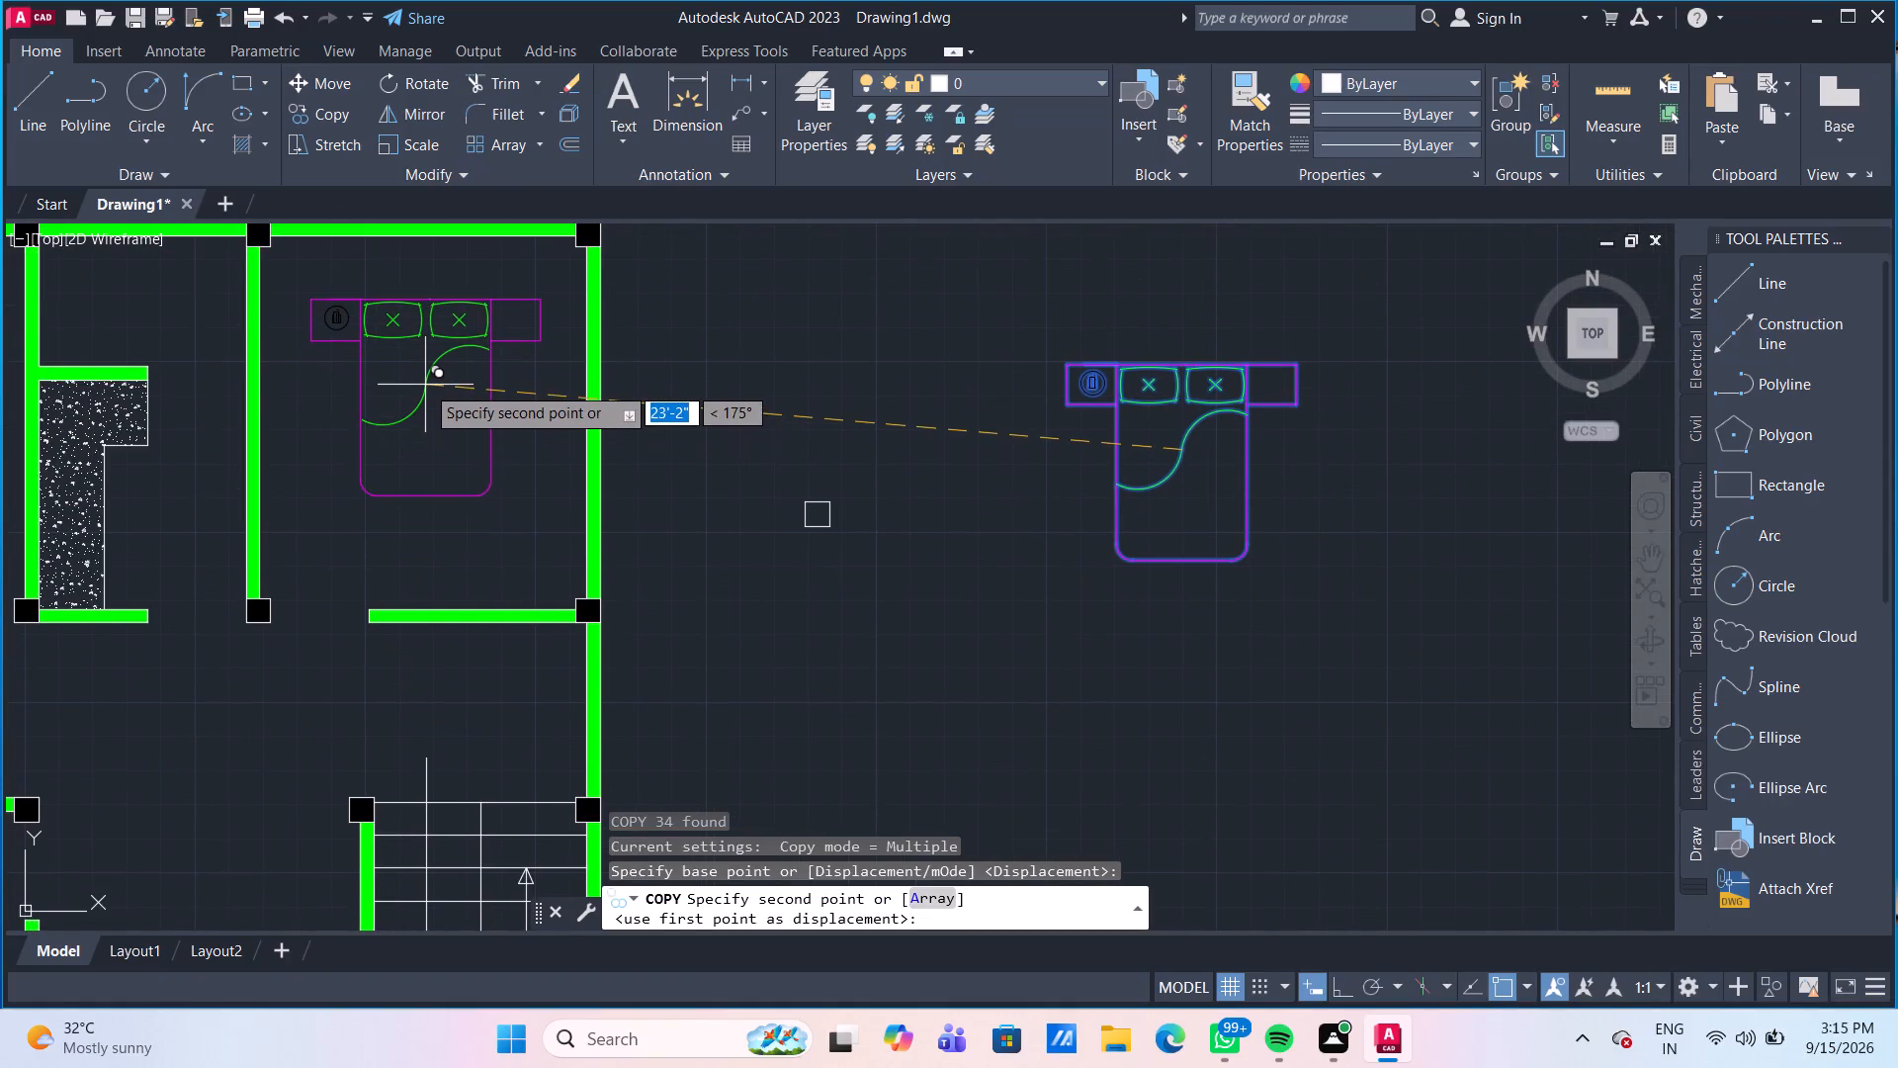
click(425, 385)
scroll(277, 410, down, 2)
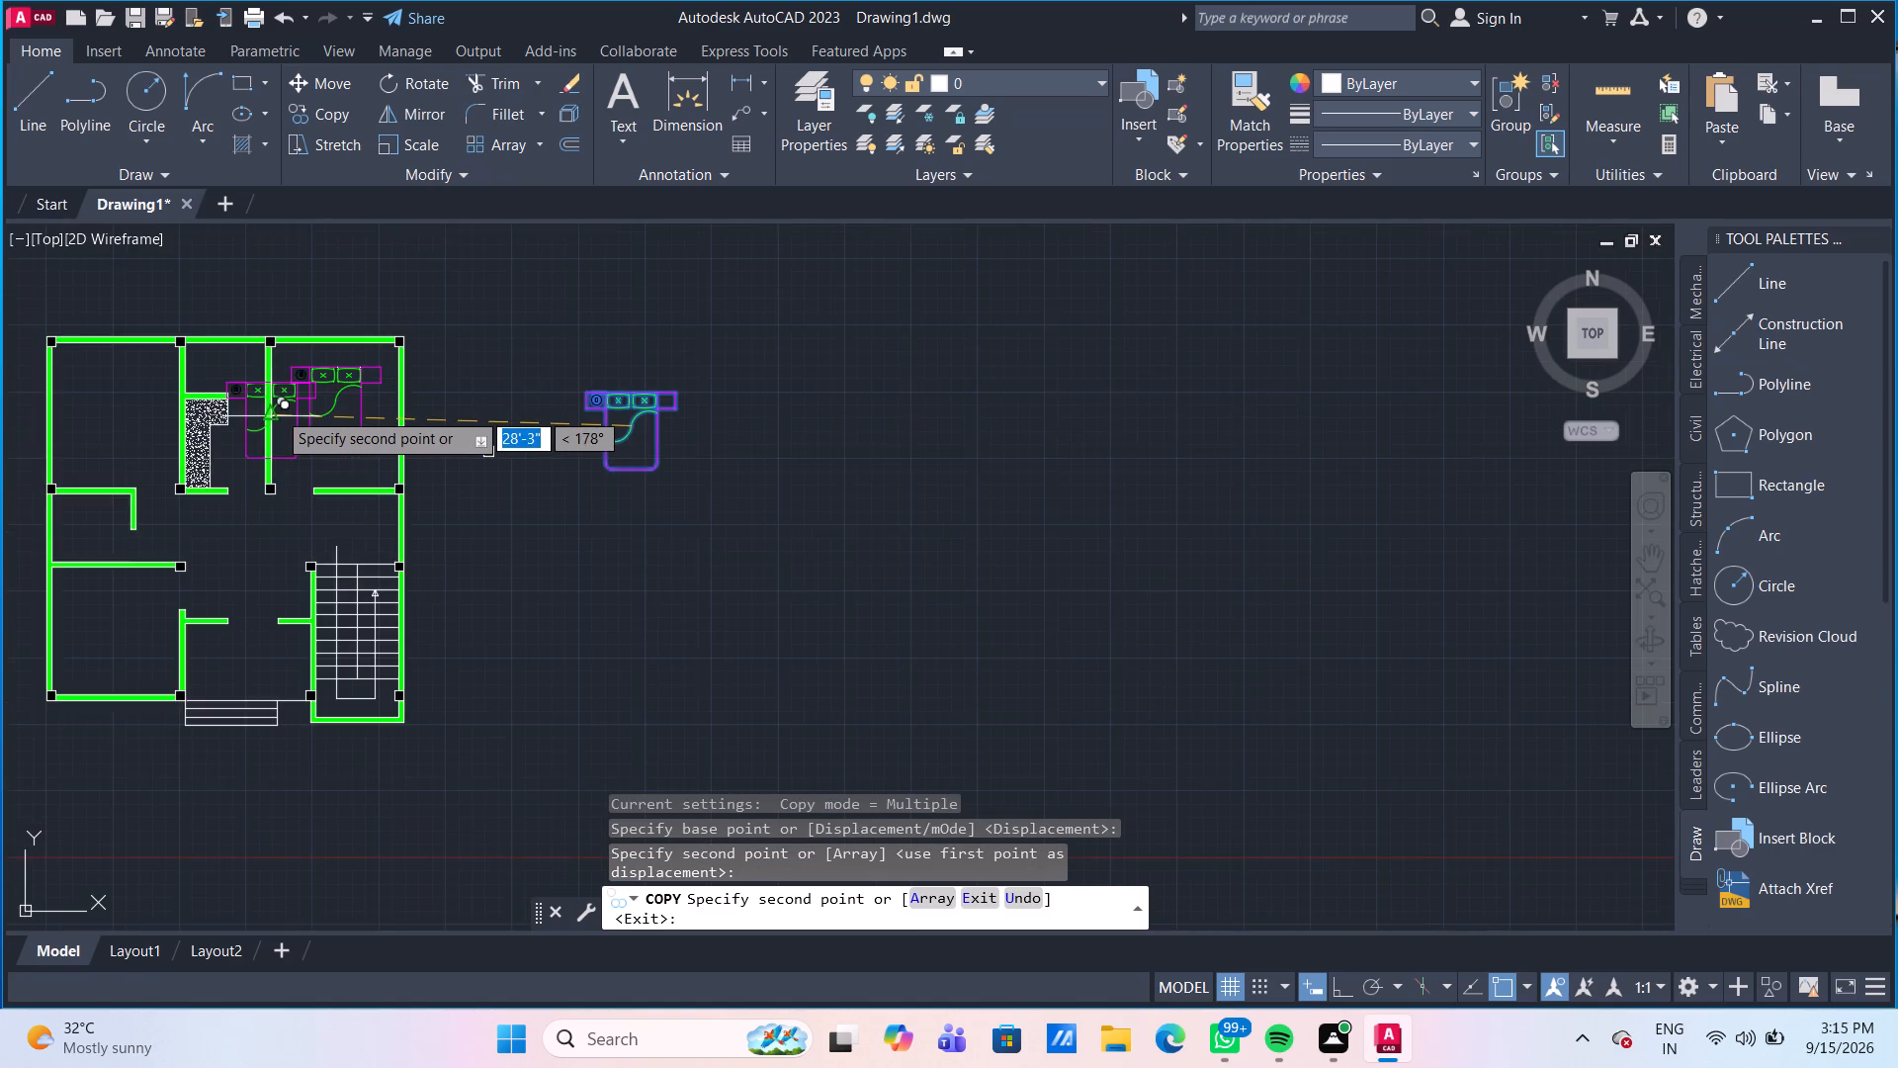
scroll(277, 410, down, 1)
middle_drag(370, 426, 481, 433)
scroll(448, 418, up, 2)
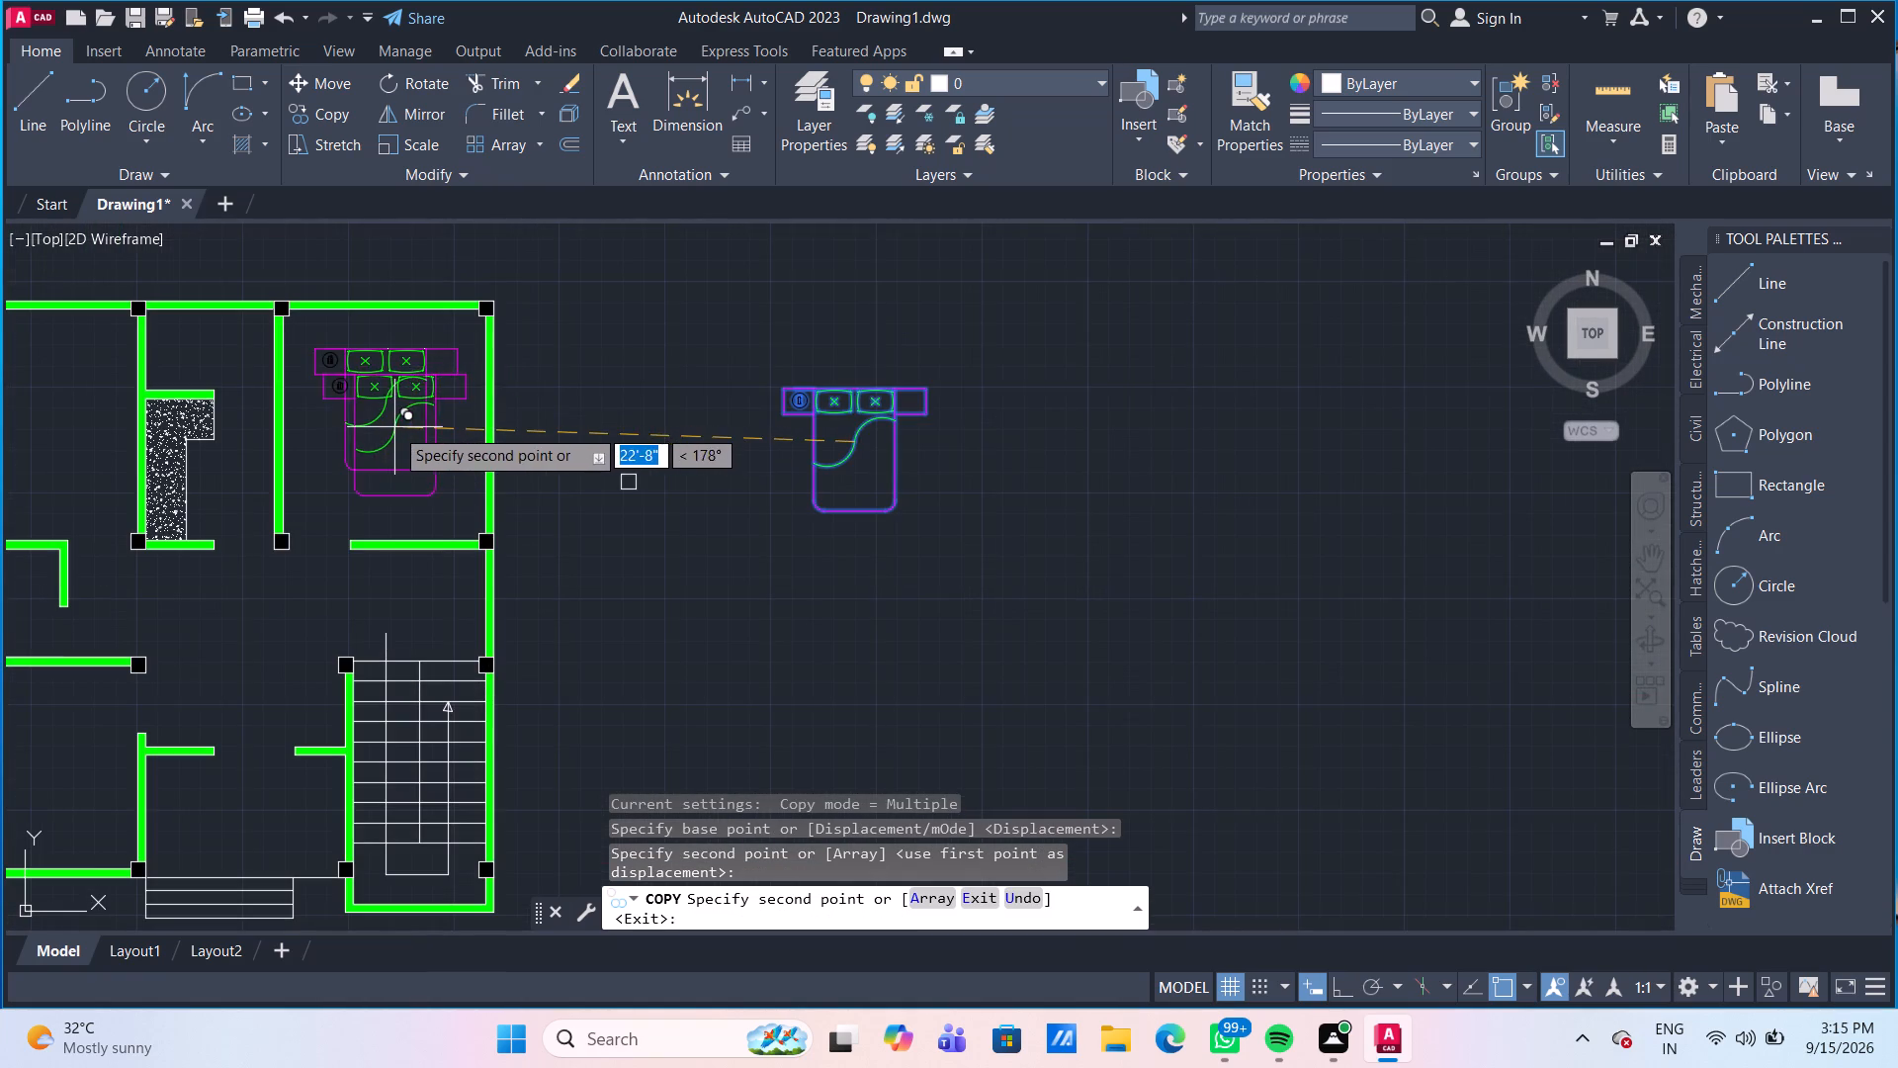
scroll(302, 433, down, 2)
middle_drag(225, 440, 636, 484)
scroll(609, 468, up, 2)
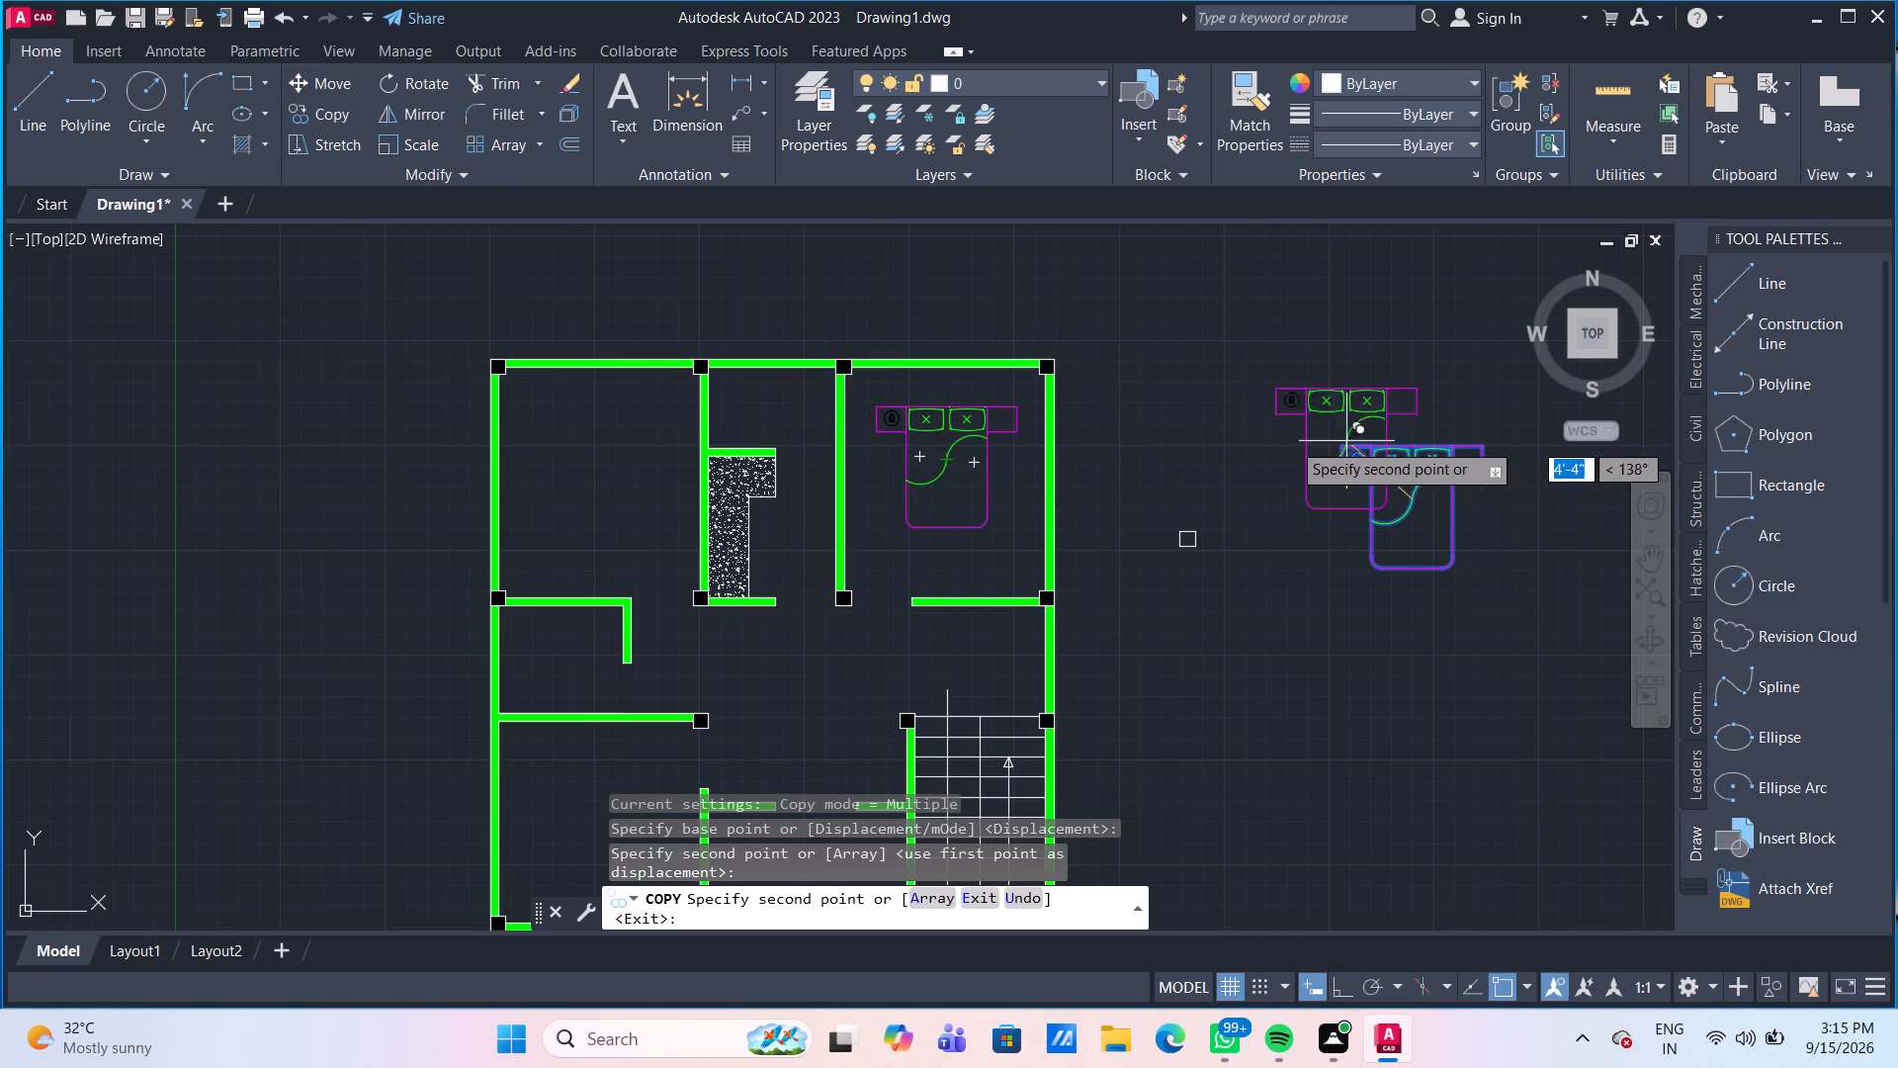
key(Escape)
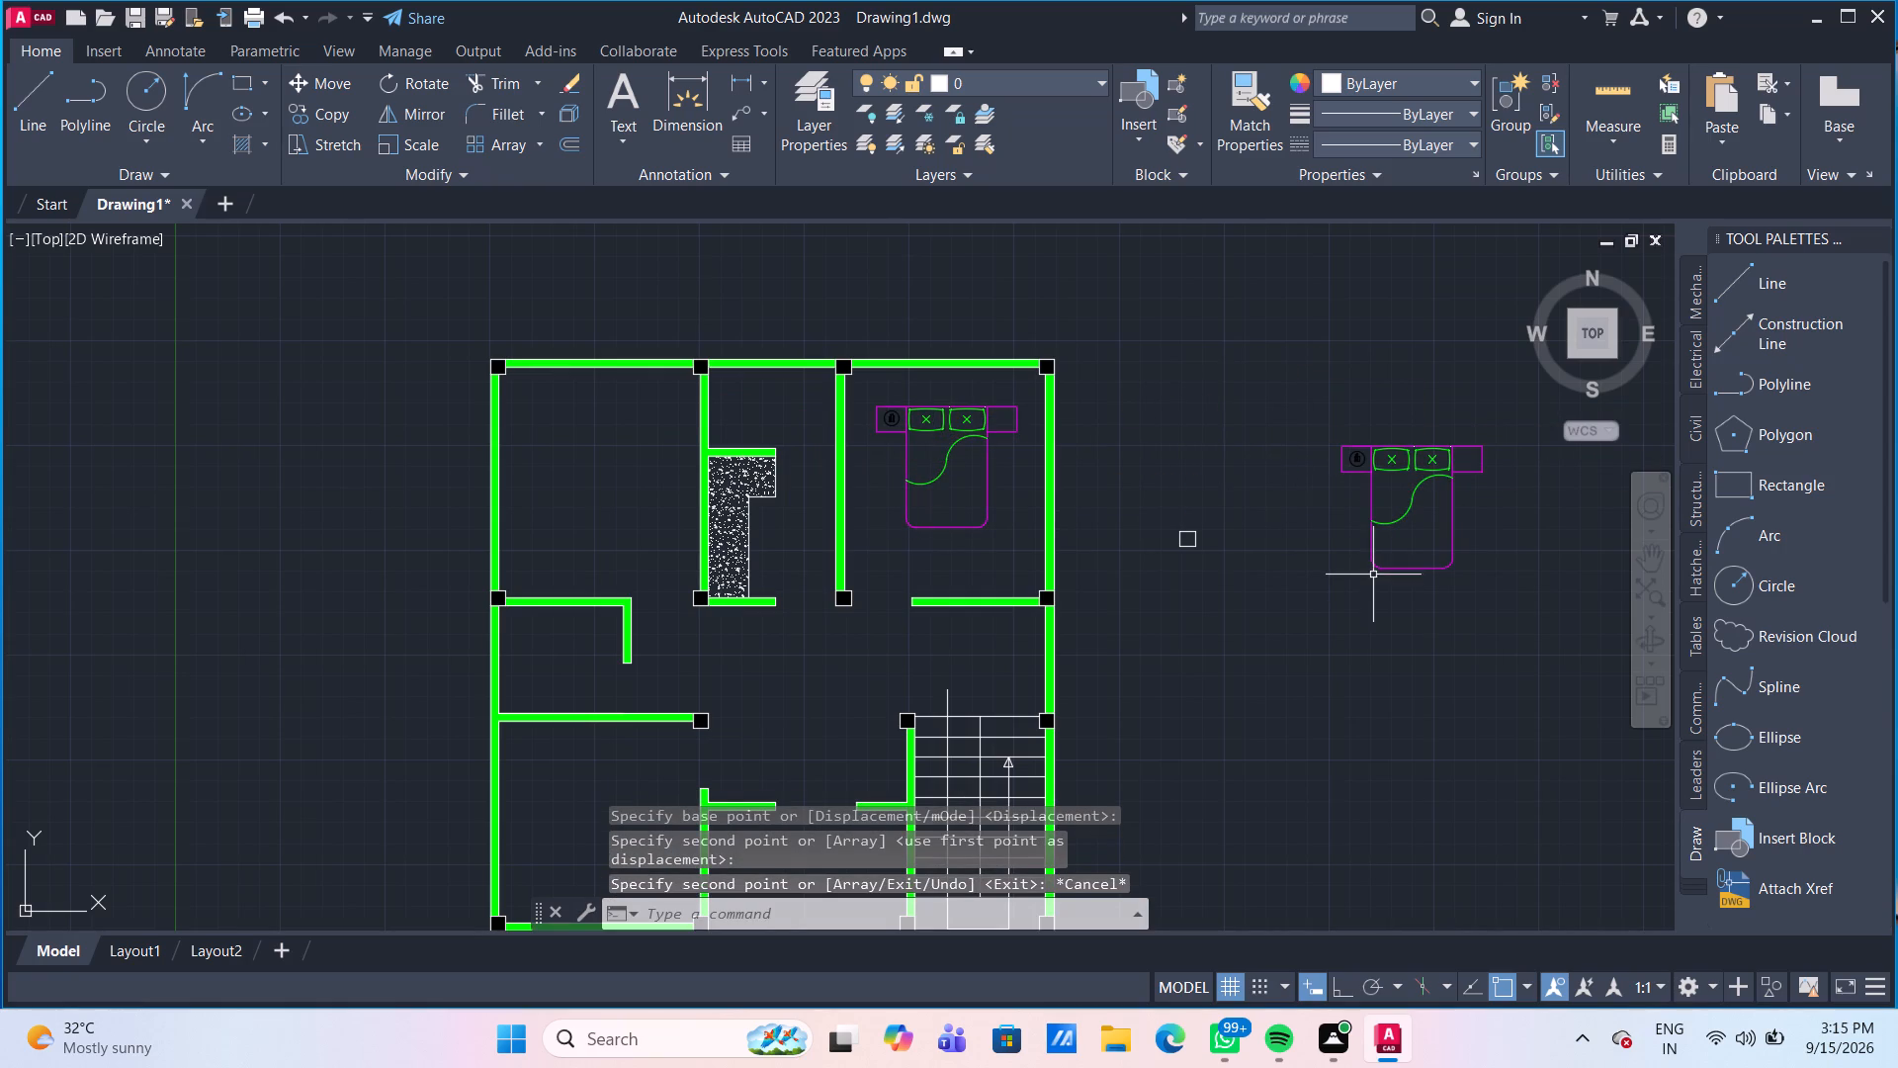
Rotate the original grouped bed beside the floor plan by 270° about its side table's outer corner, with Ortho on.
scroll(1008, 516, down, 4)
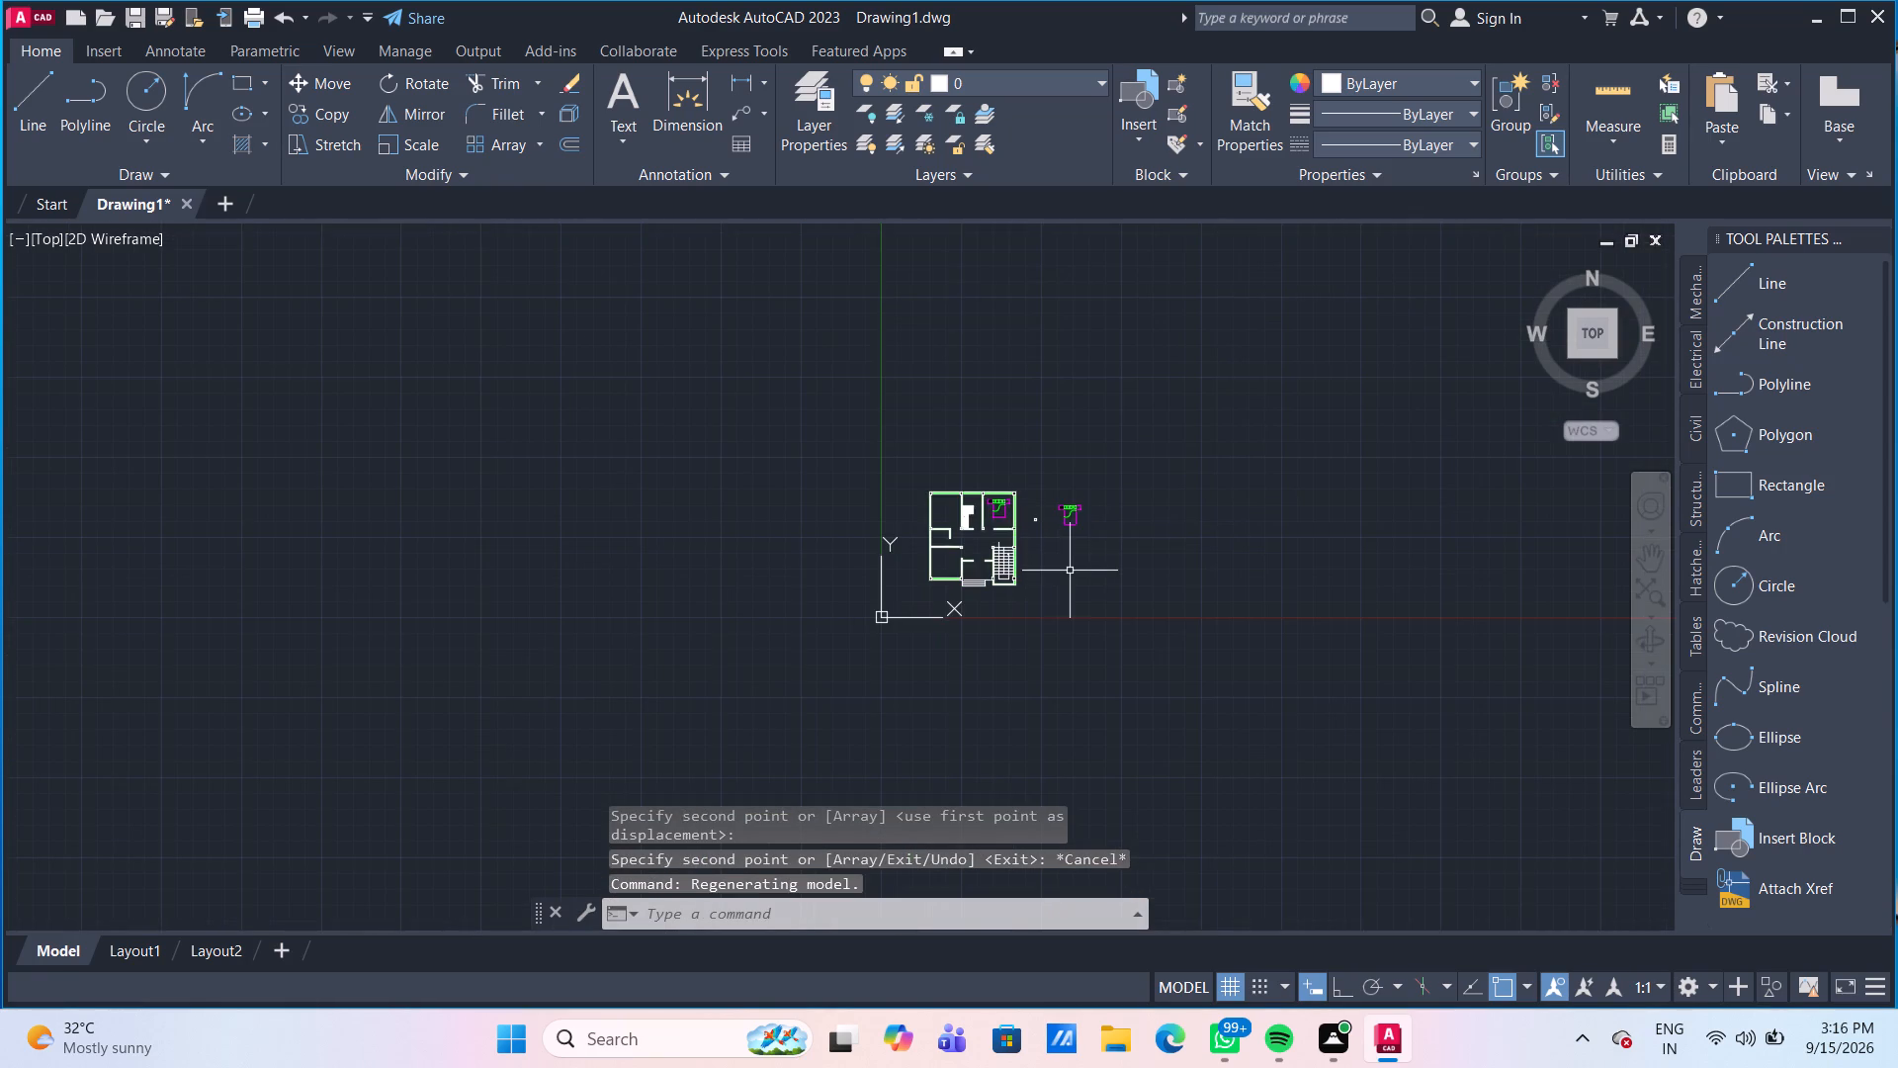
scroll(1071, 571, up, 2)
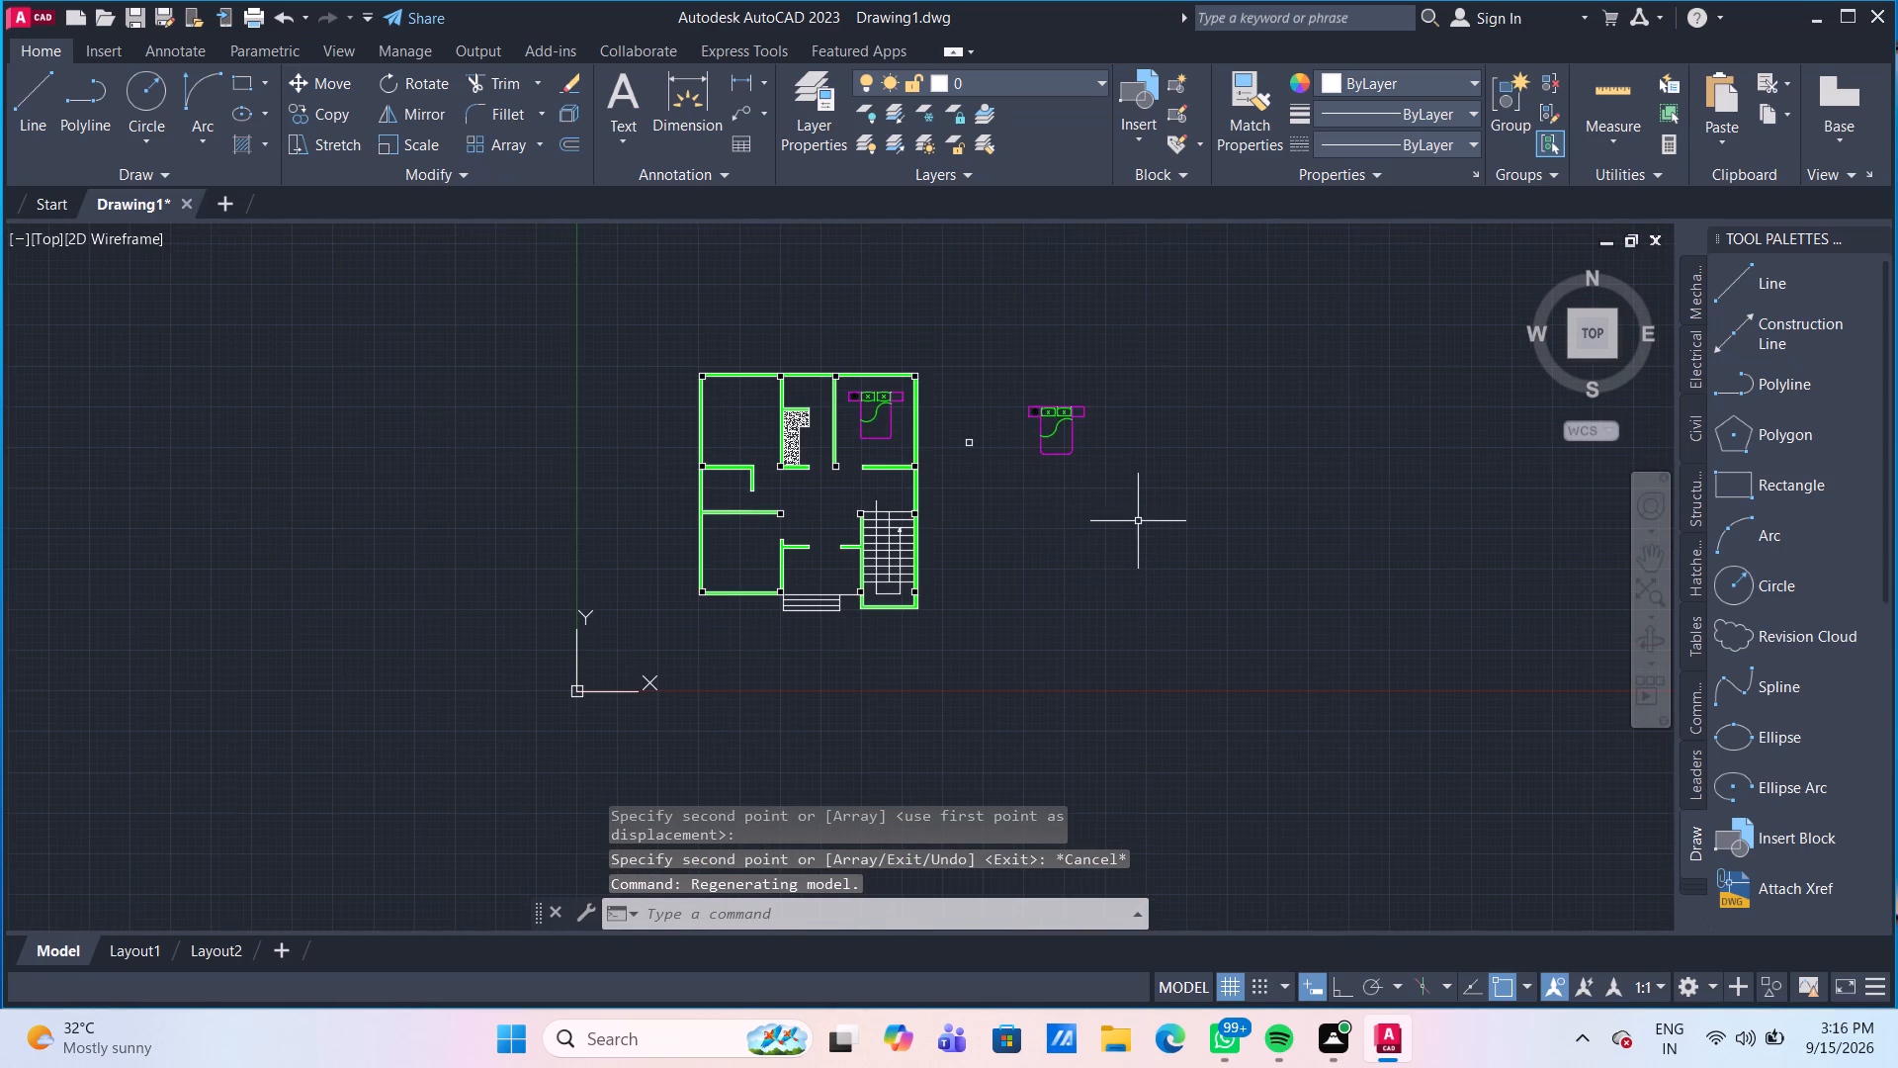
drag(1138, 521, 1054, 414)
click(1000, 342)
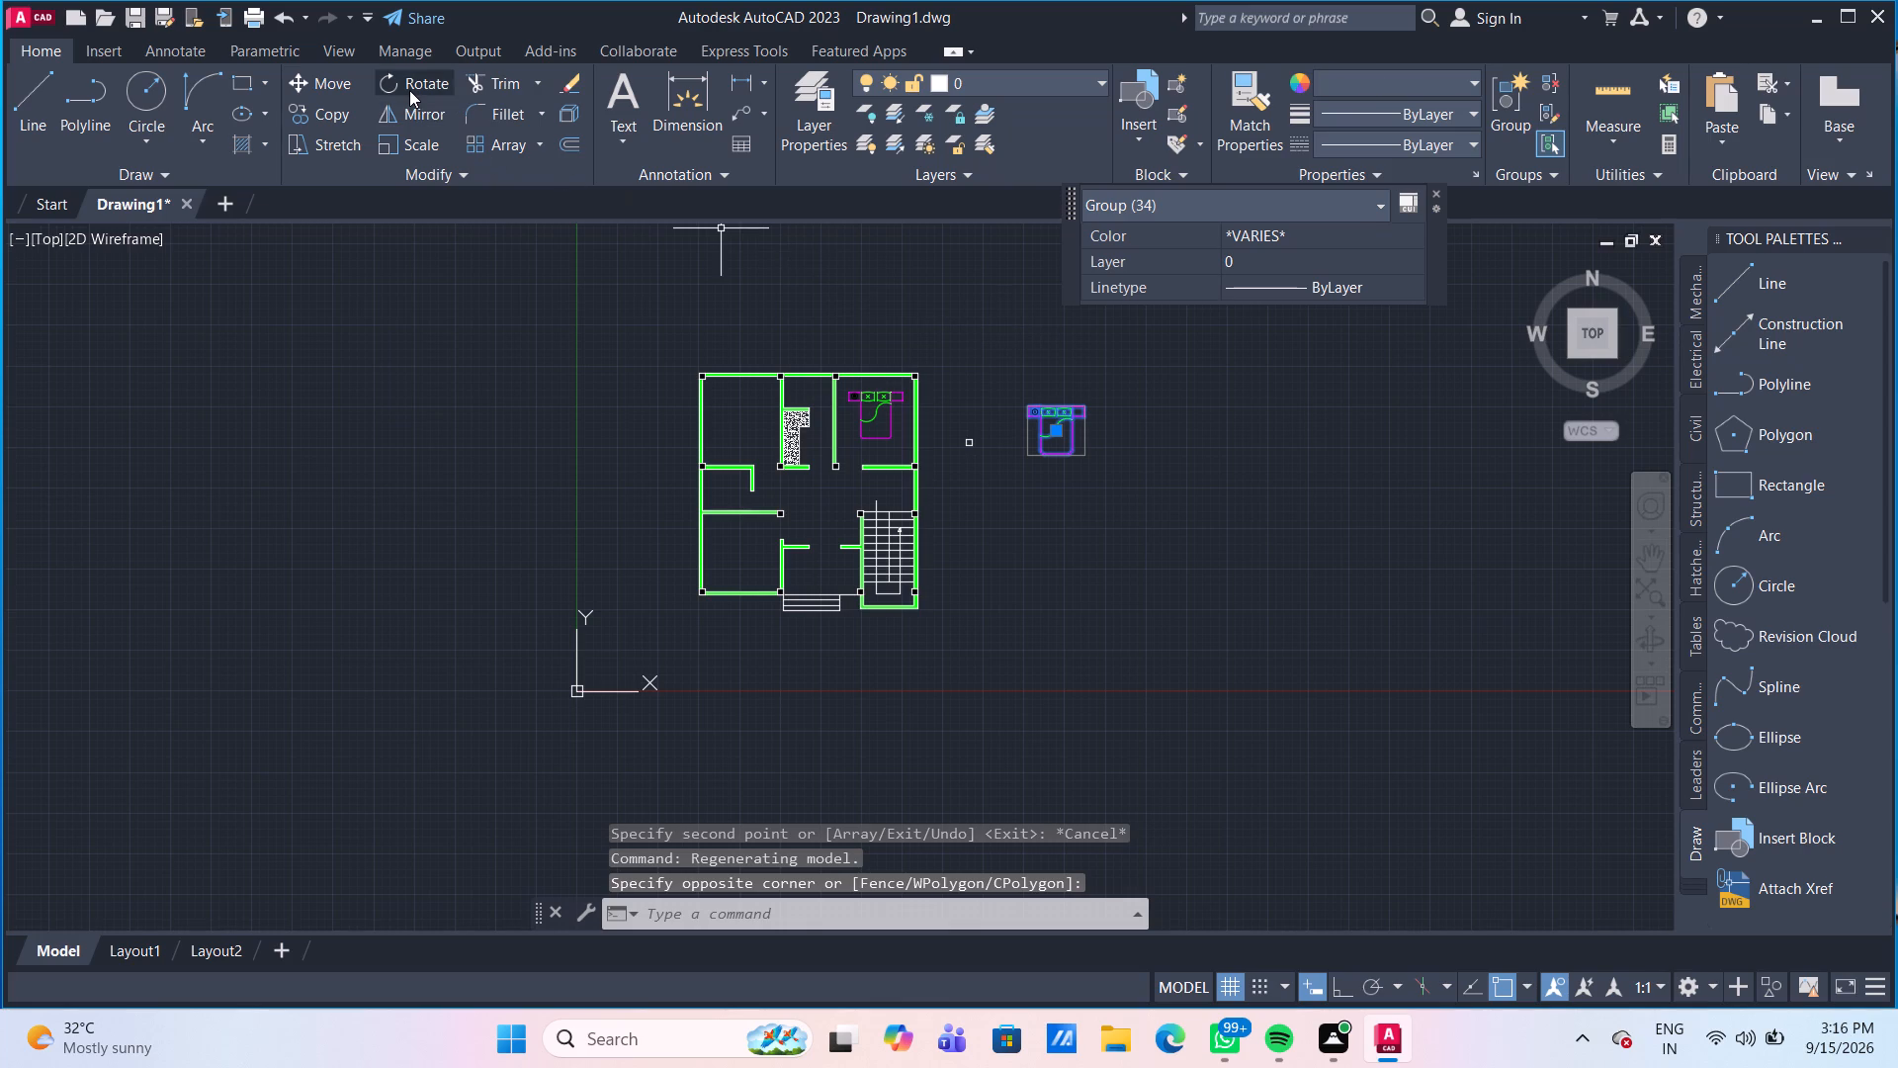
click(409, 86)
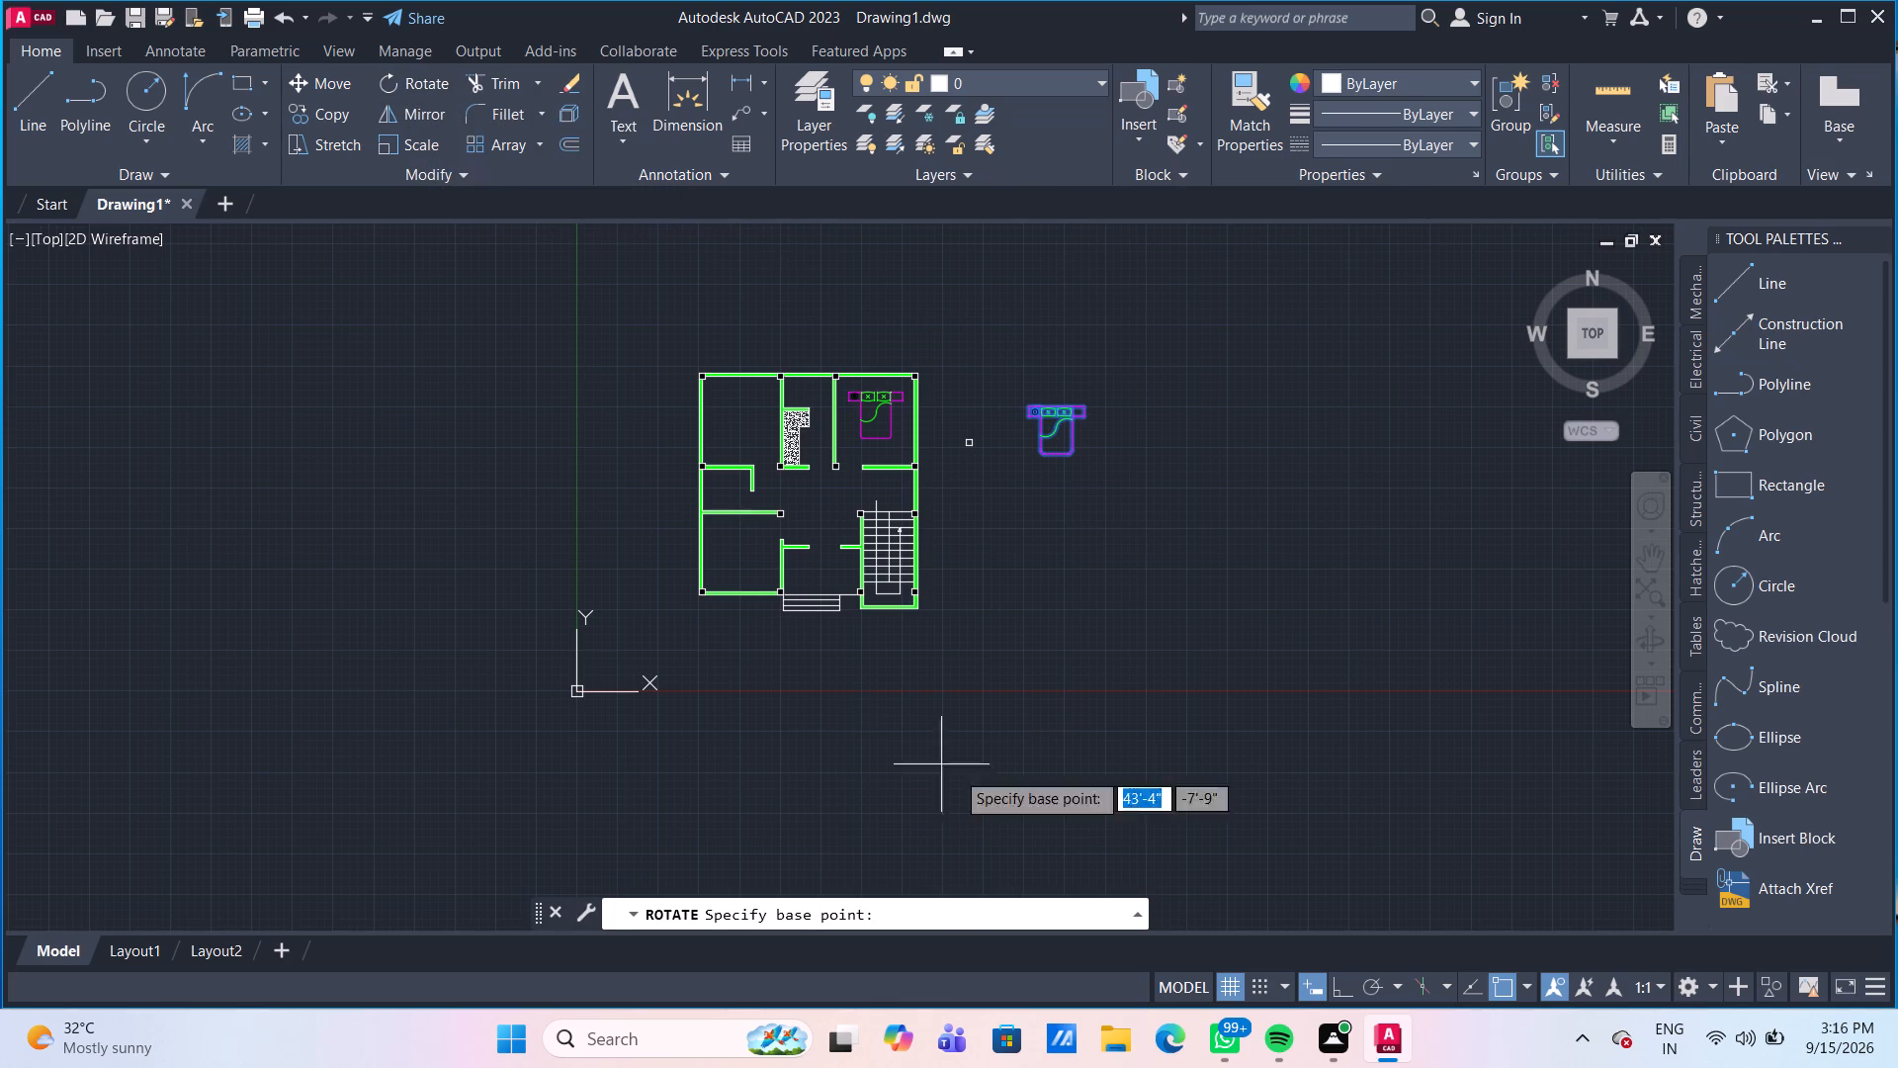
click(1338, 988)
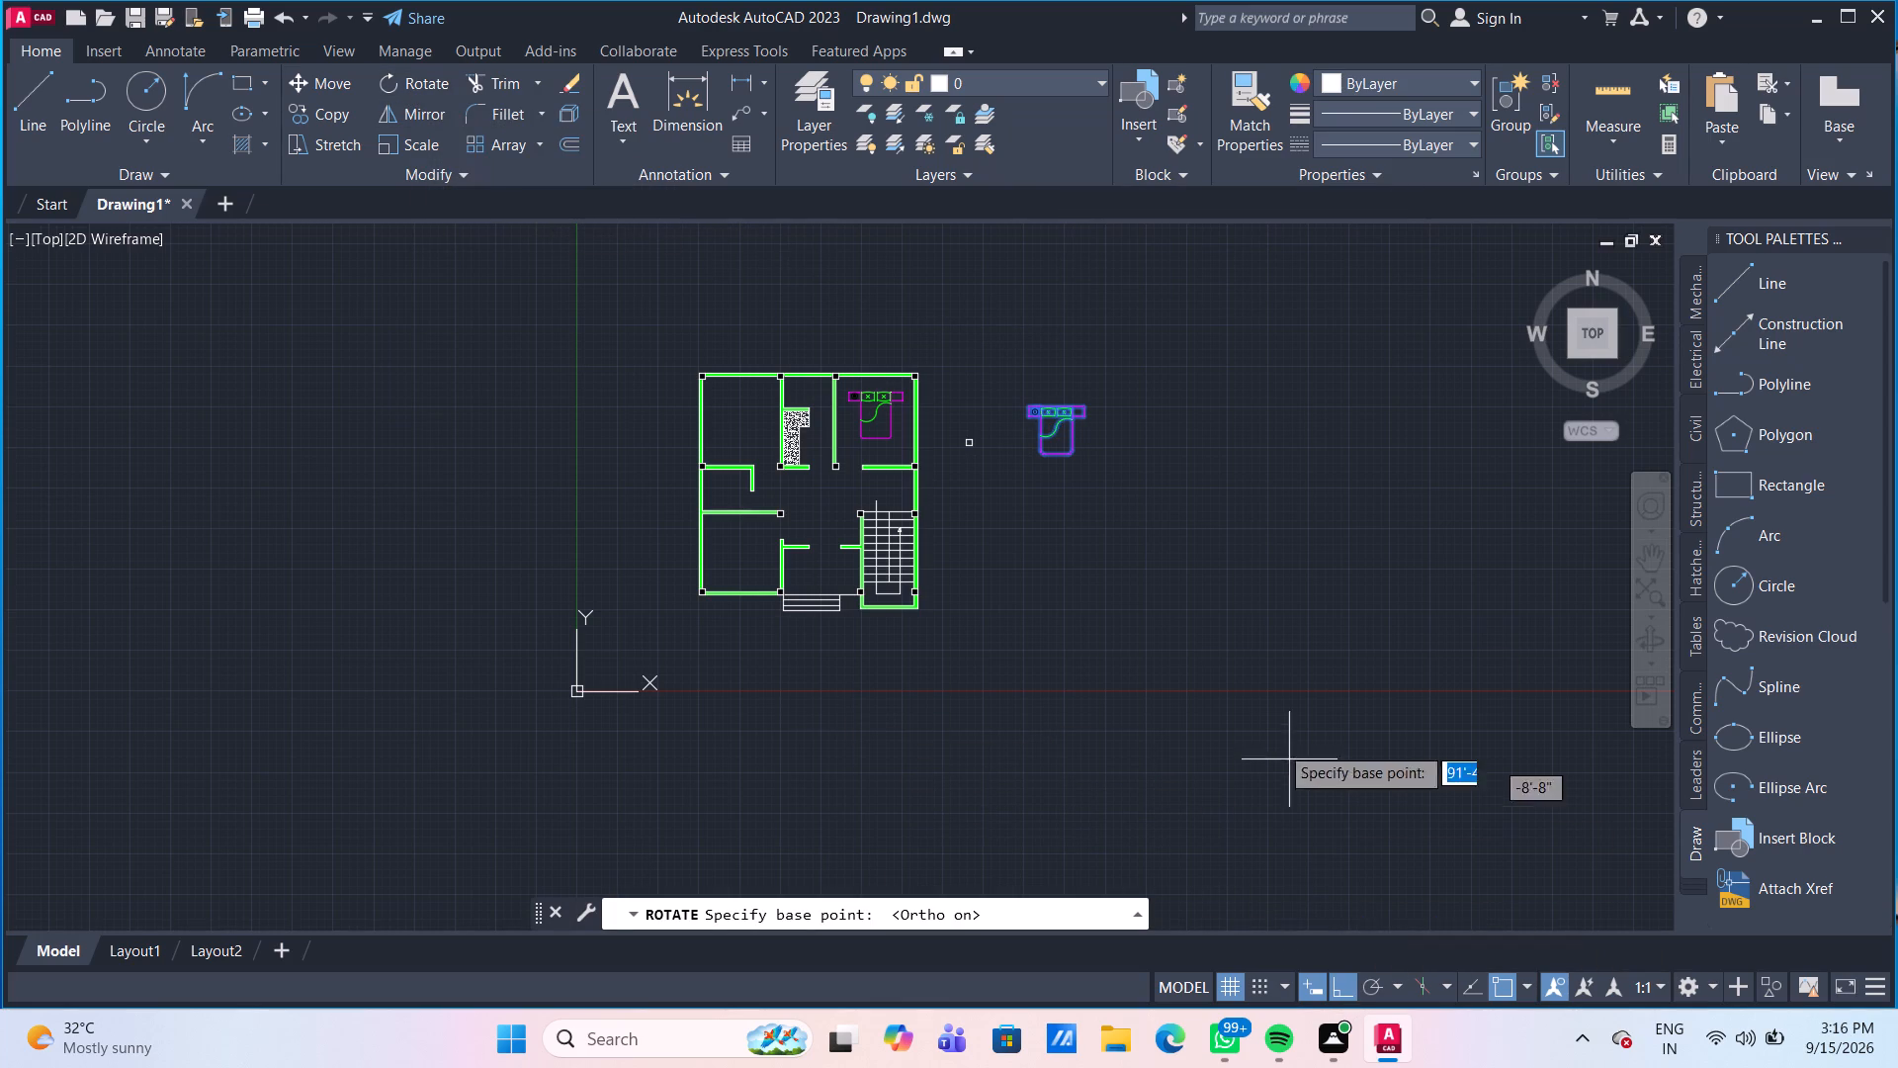
click(1079, 409)
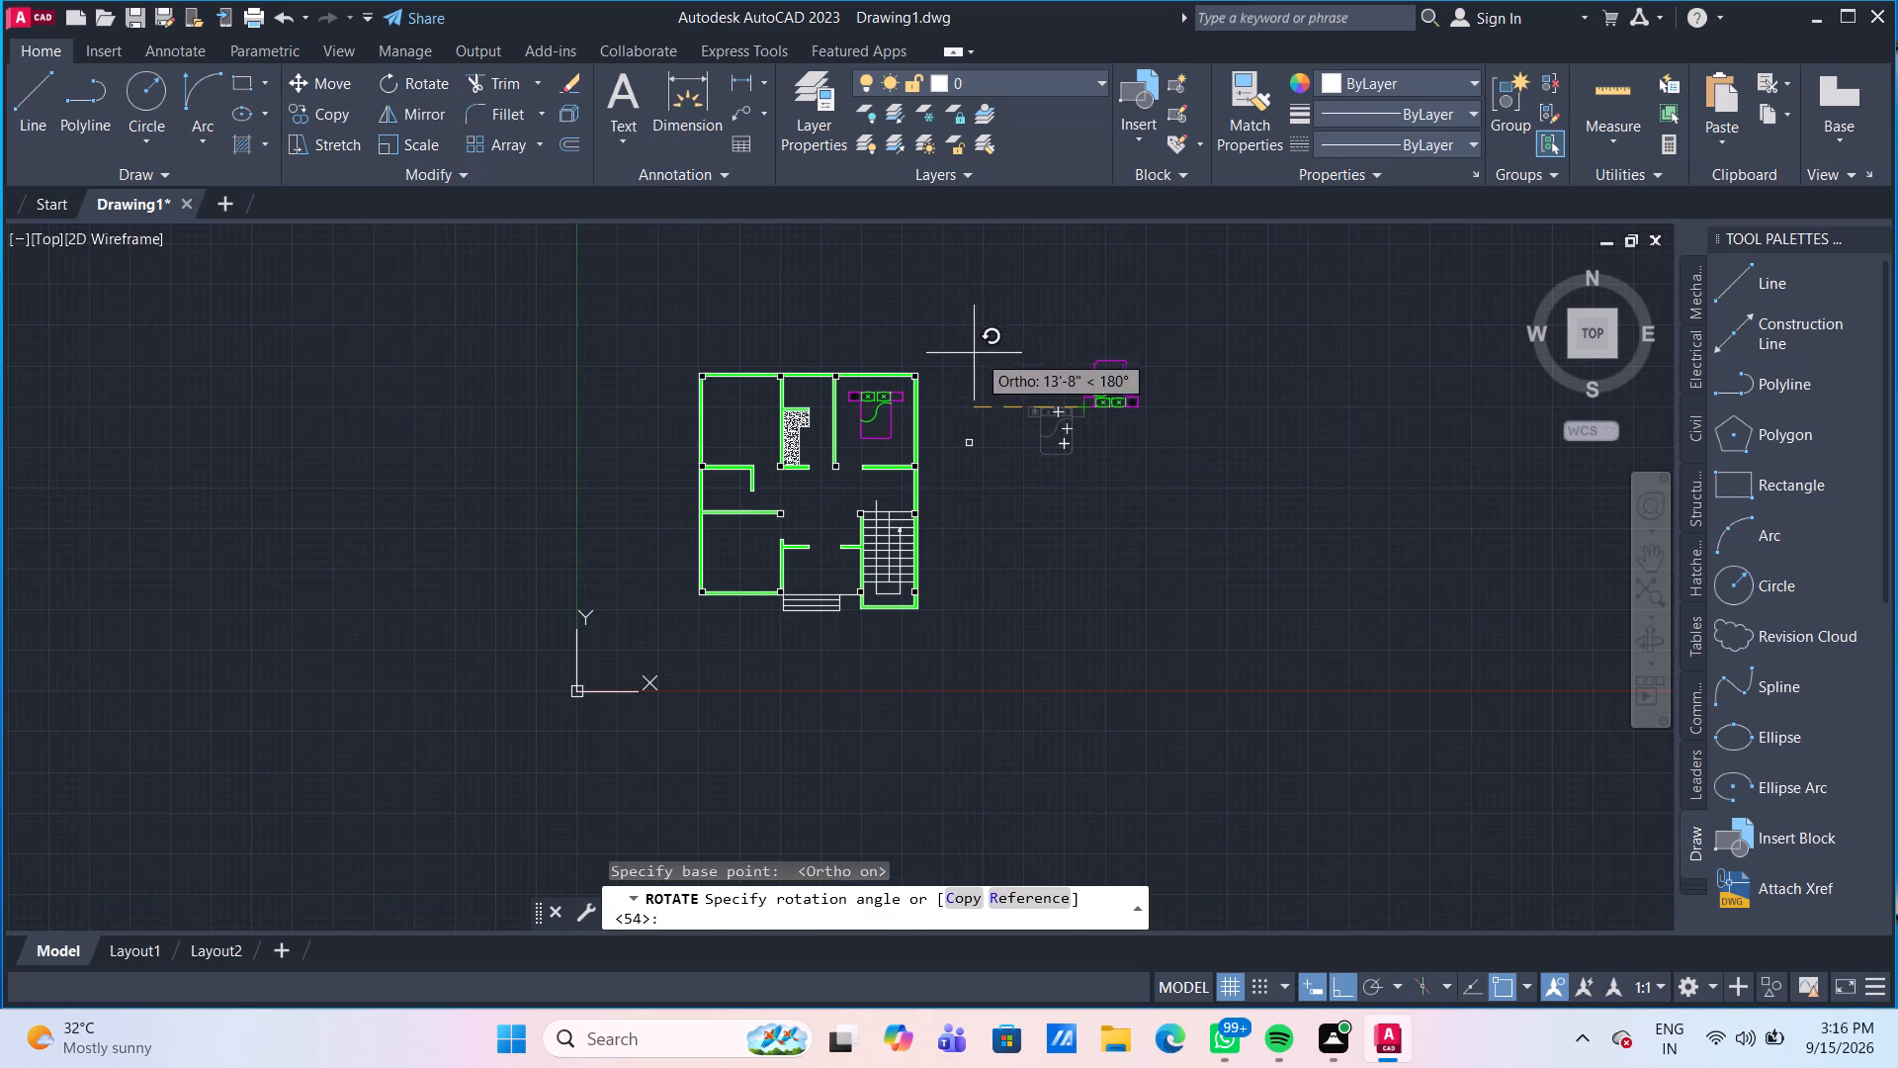
click(1014, 570)
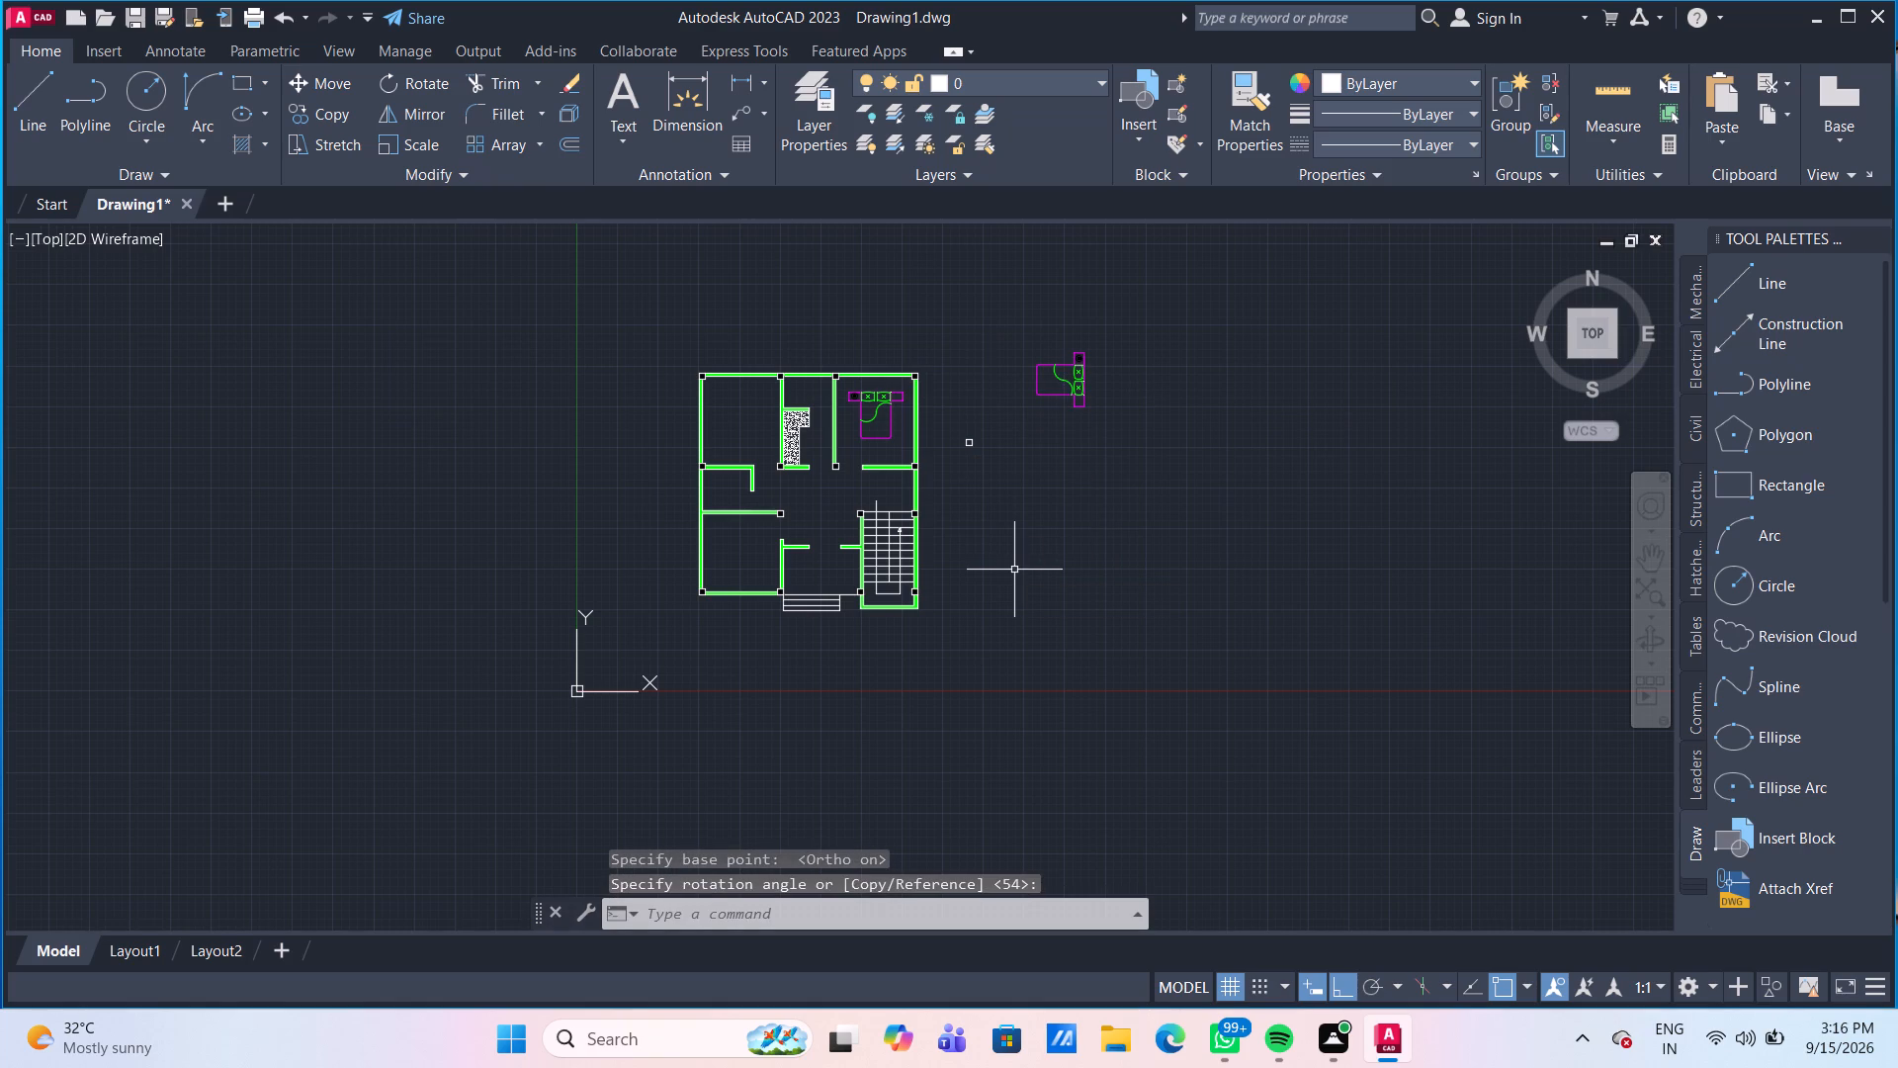
Copy the grouped bed from the upper-right room straight across into the upper-left room, about 17'-2" away.
scroll(947, 428, up, 2)
click(830, 381)
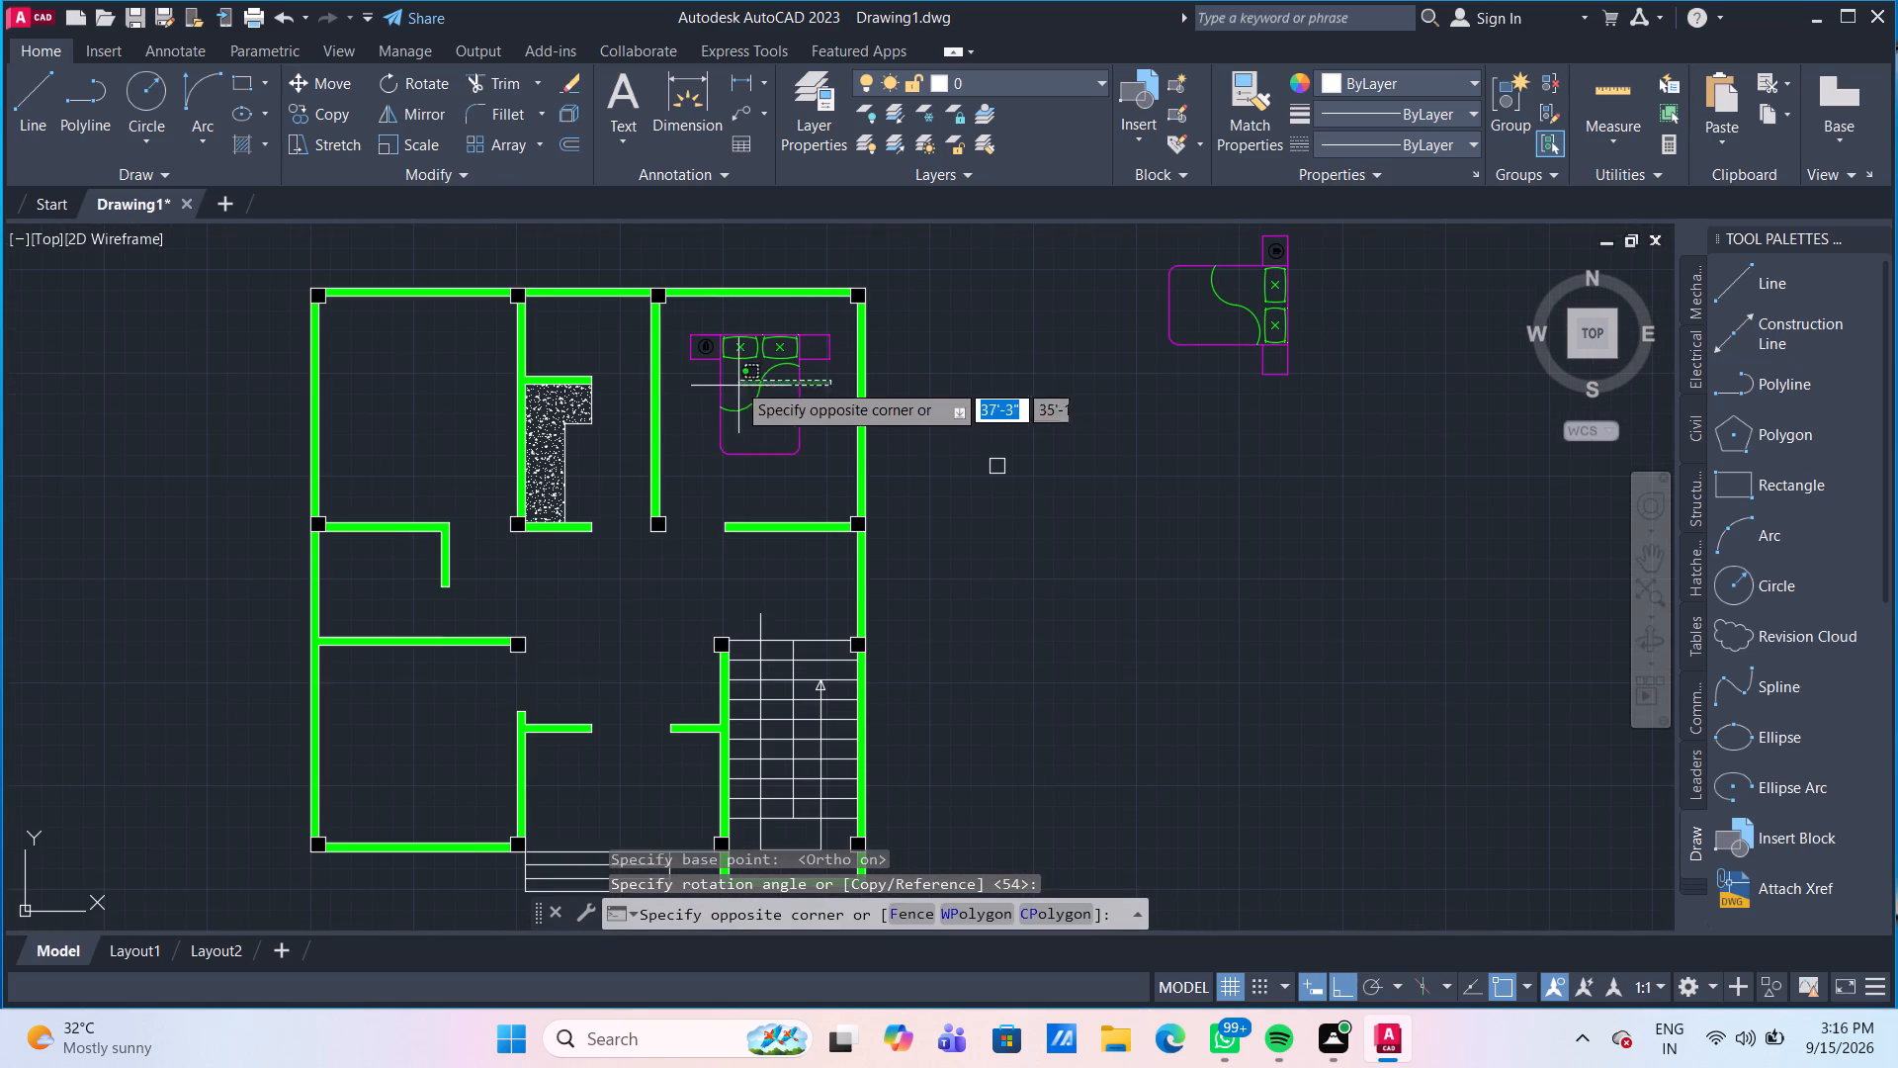
click(707, 322)
text(CO)
key(Return)
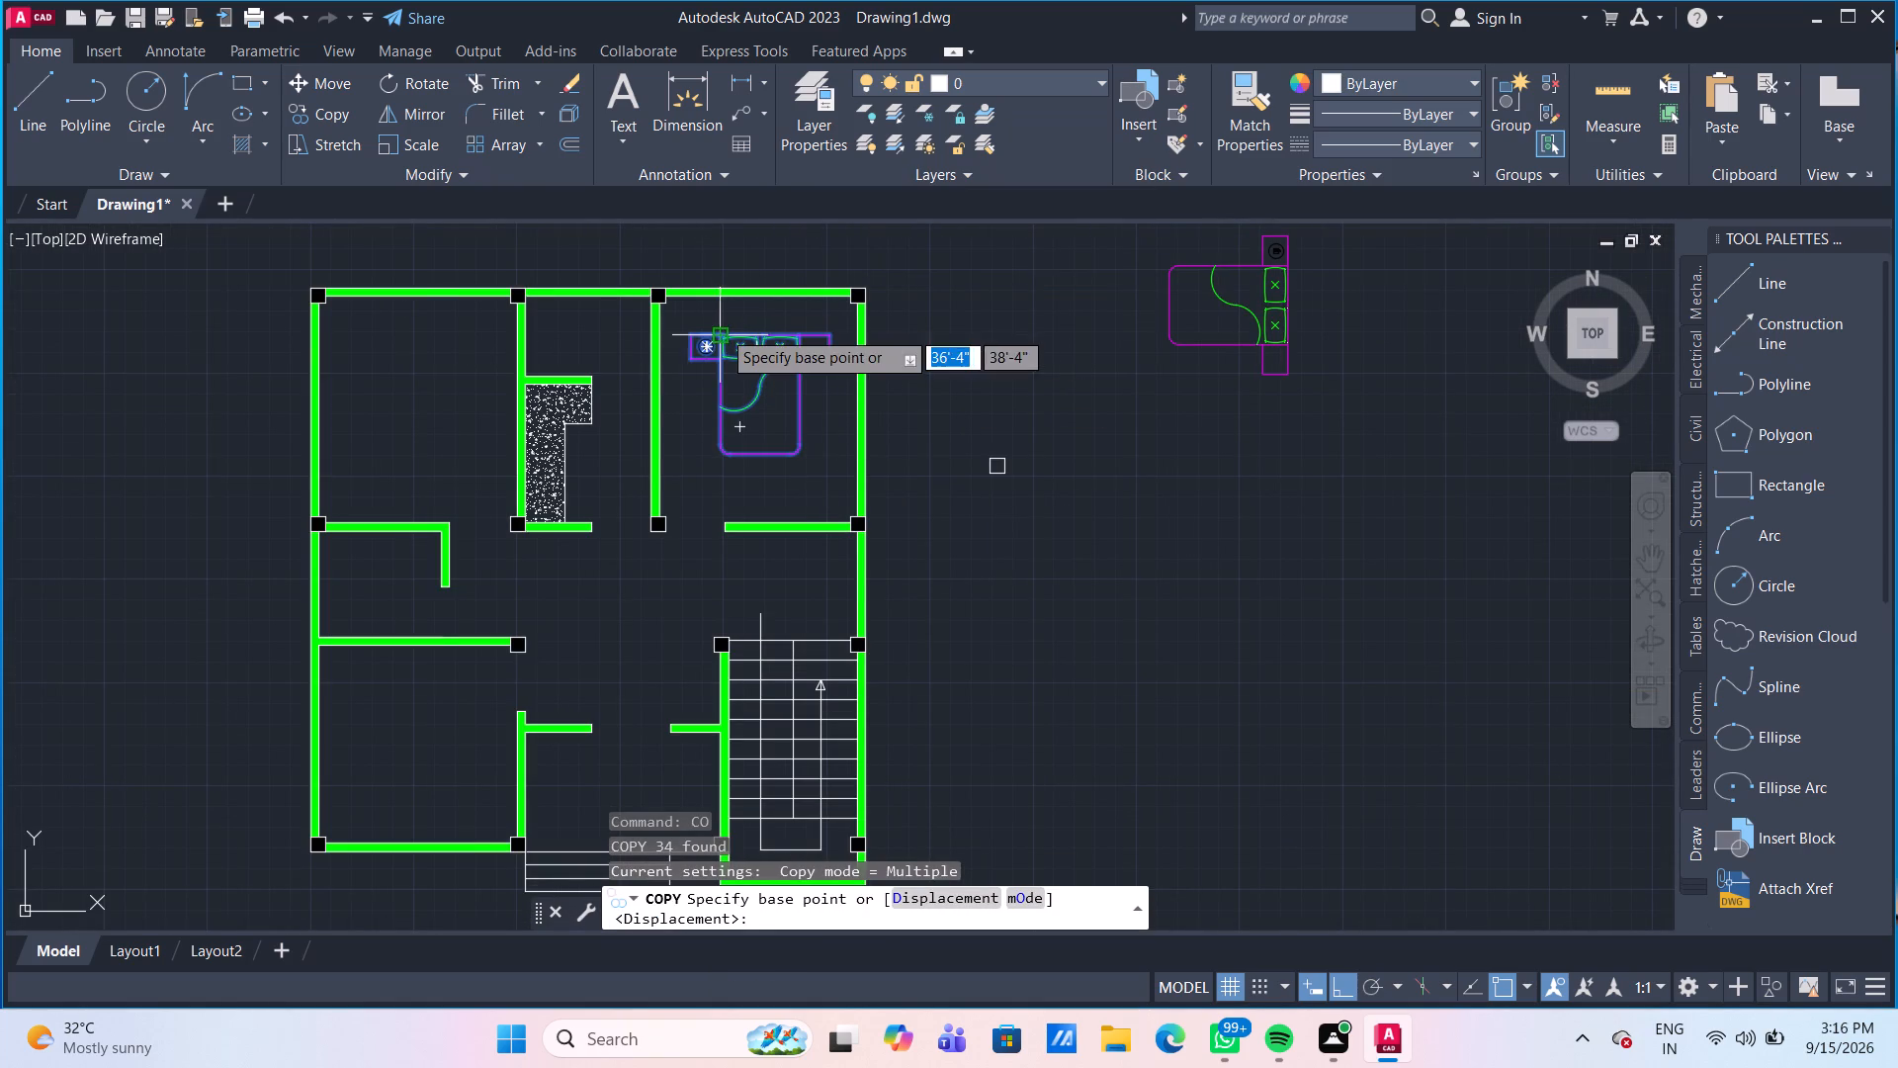
click(760, 385)
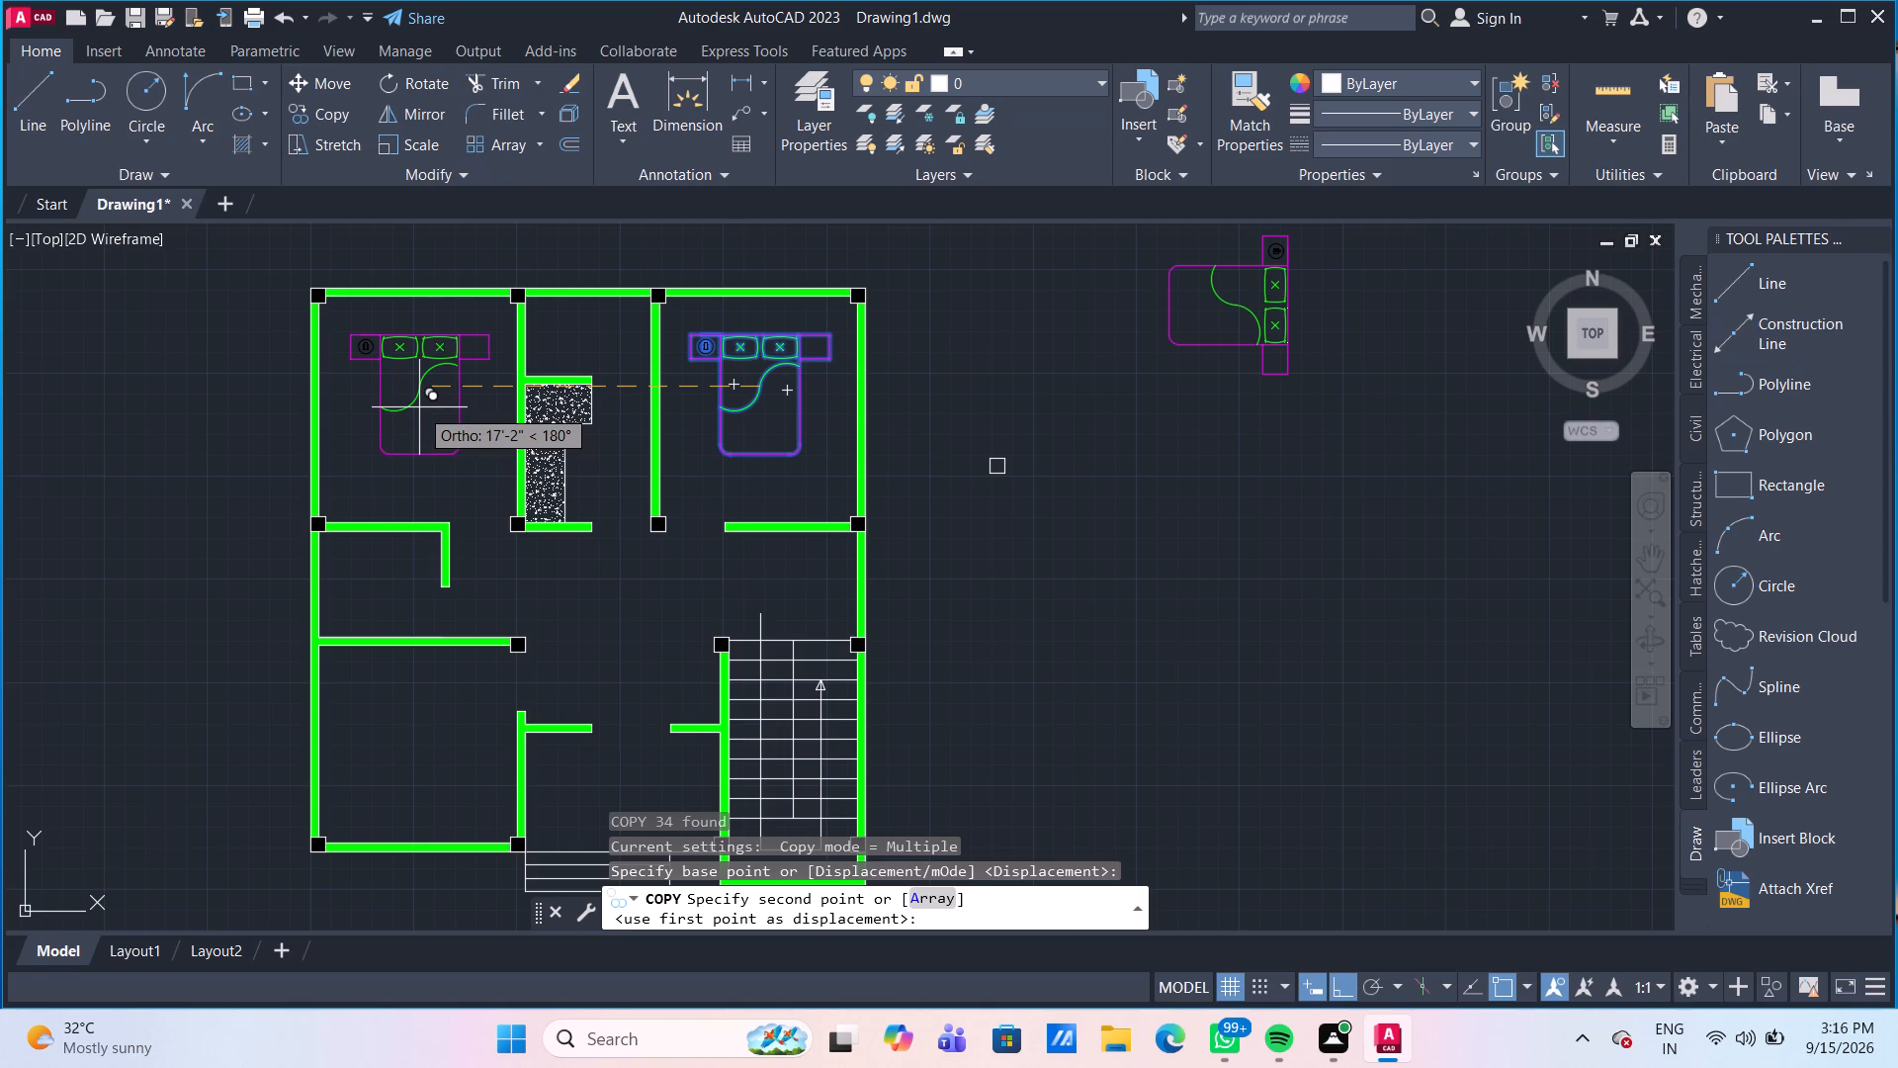
click(419, 407)
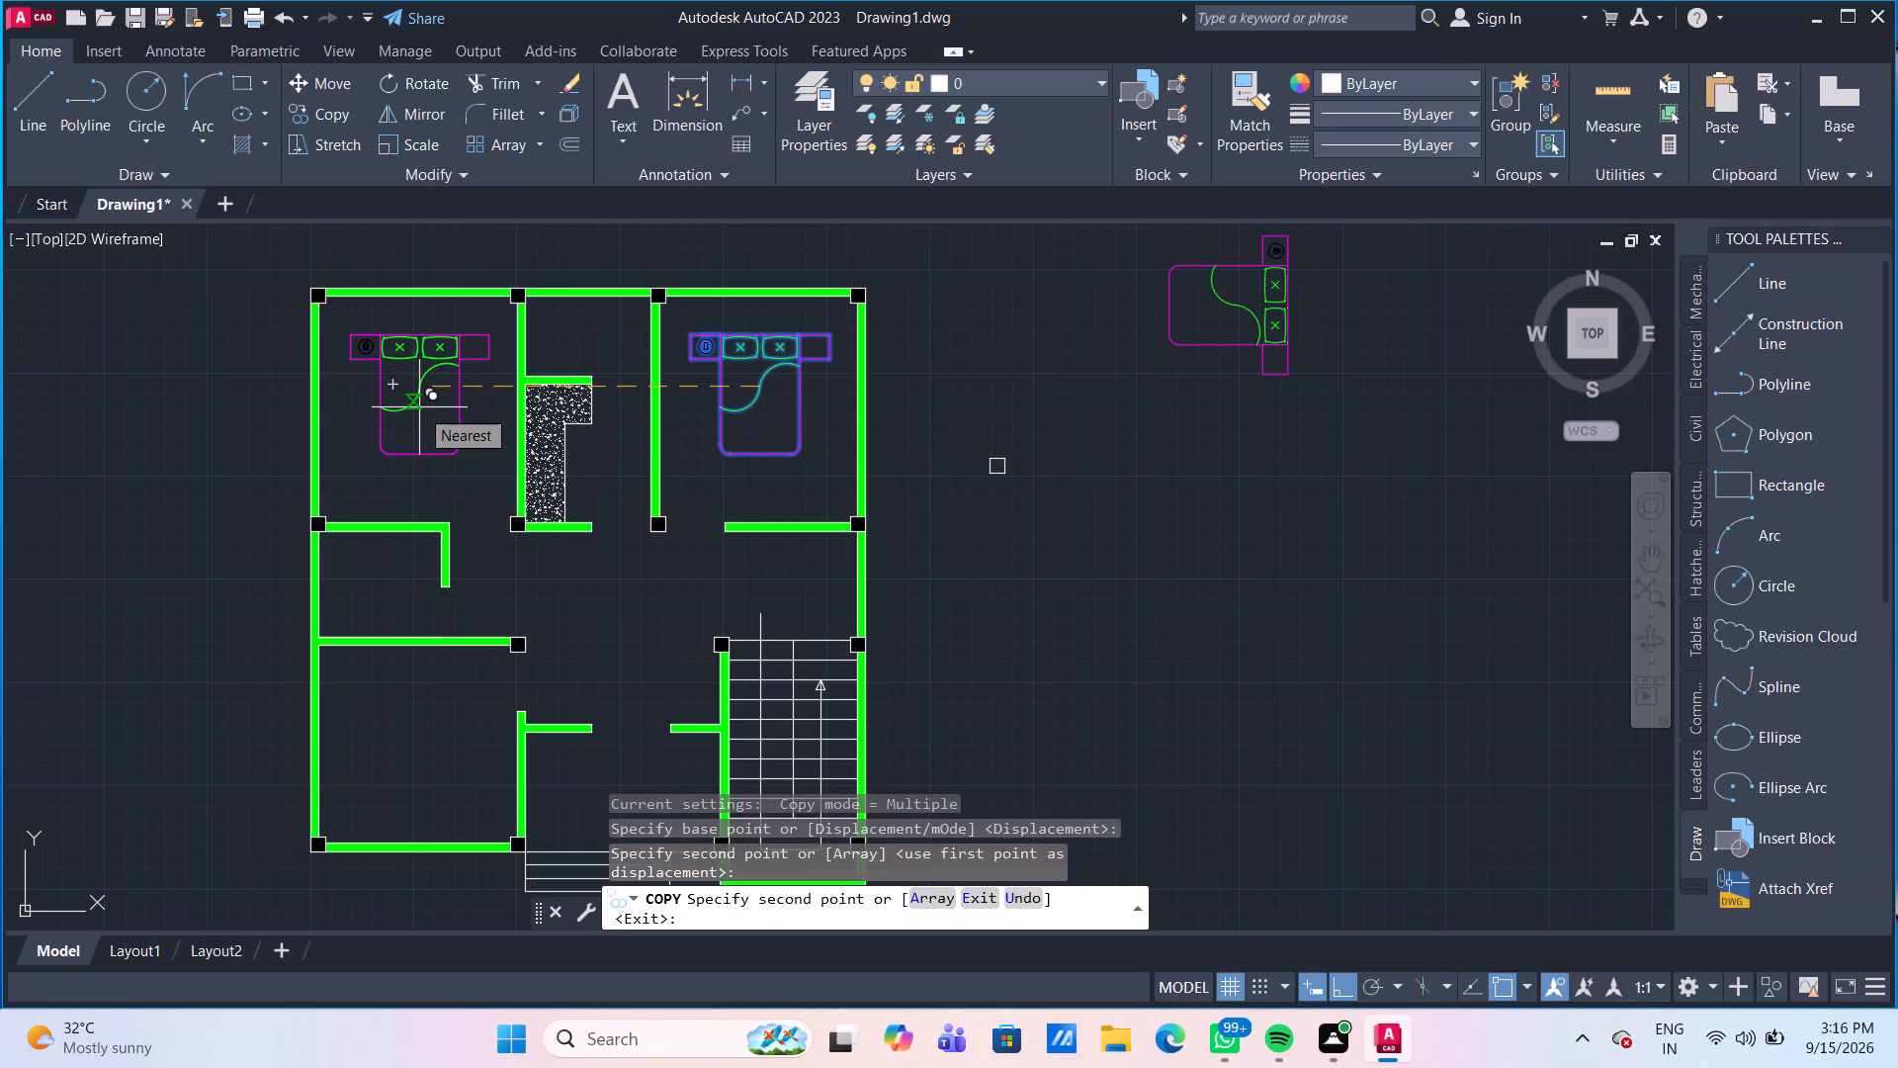
key(Escape)
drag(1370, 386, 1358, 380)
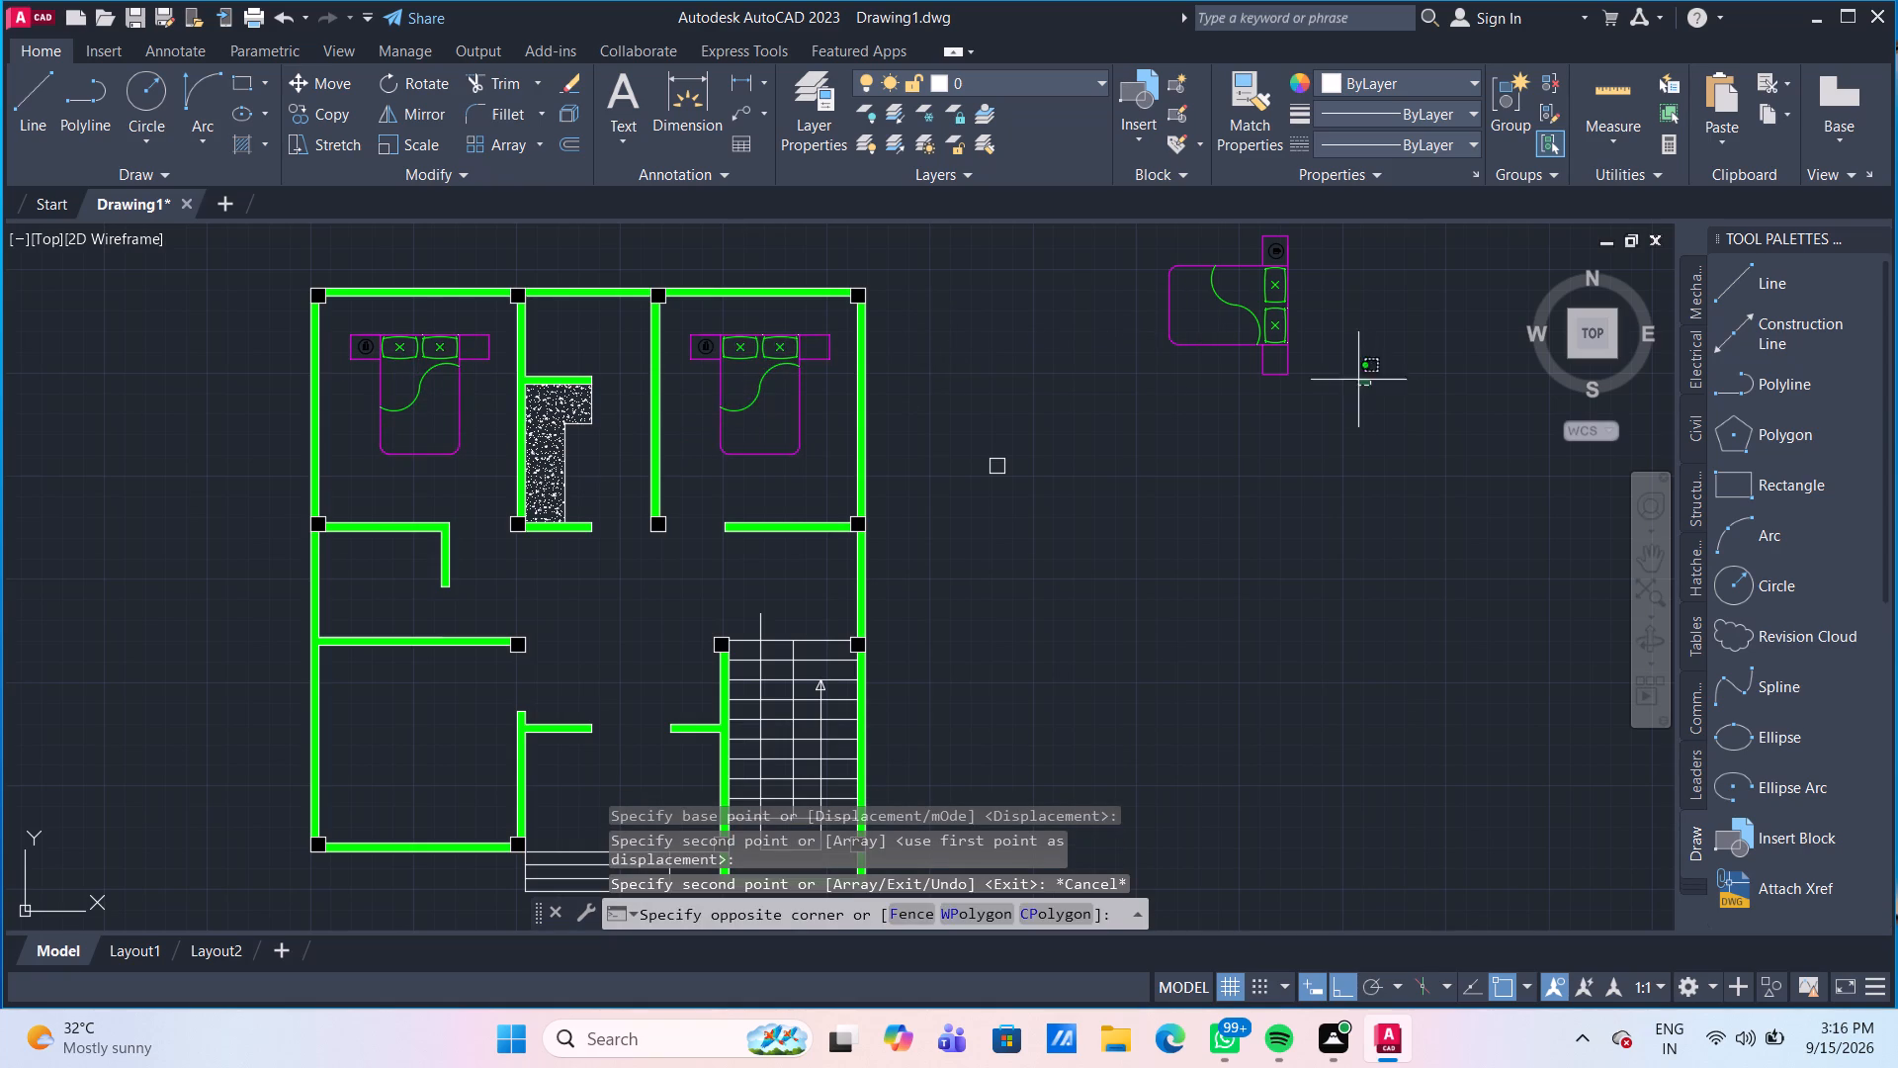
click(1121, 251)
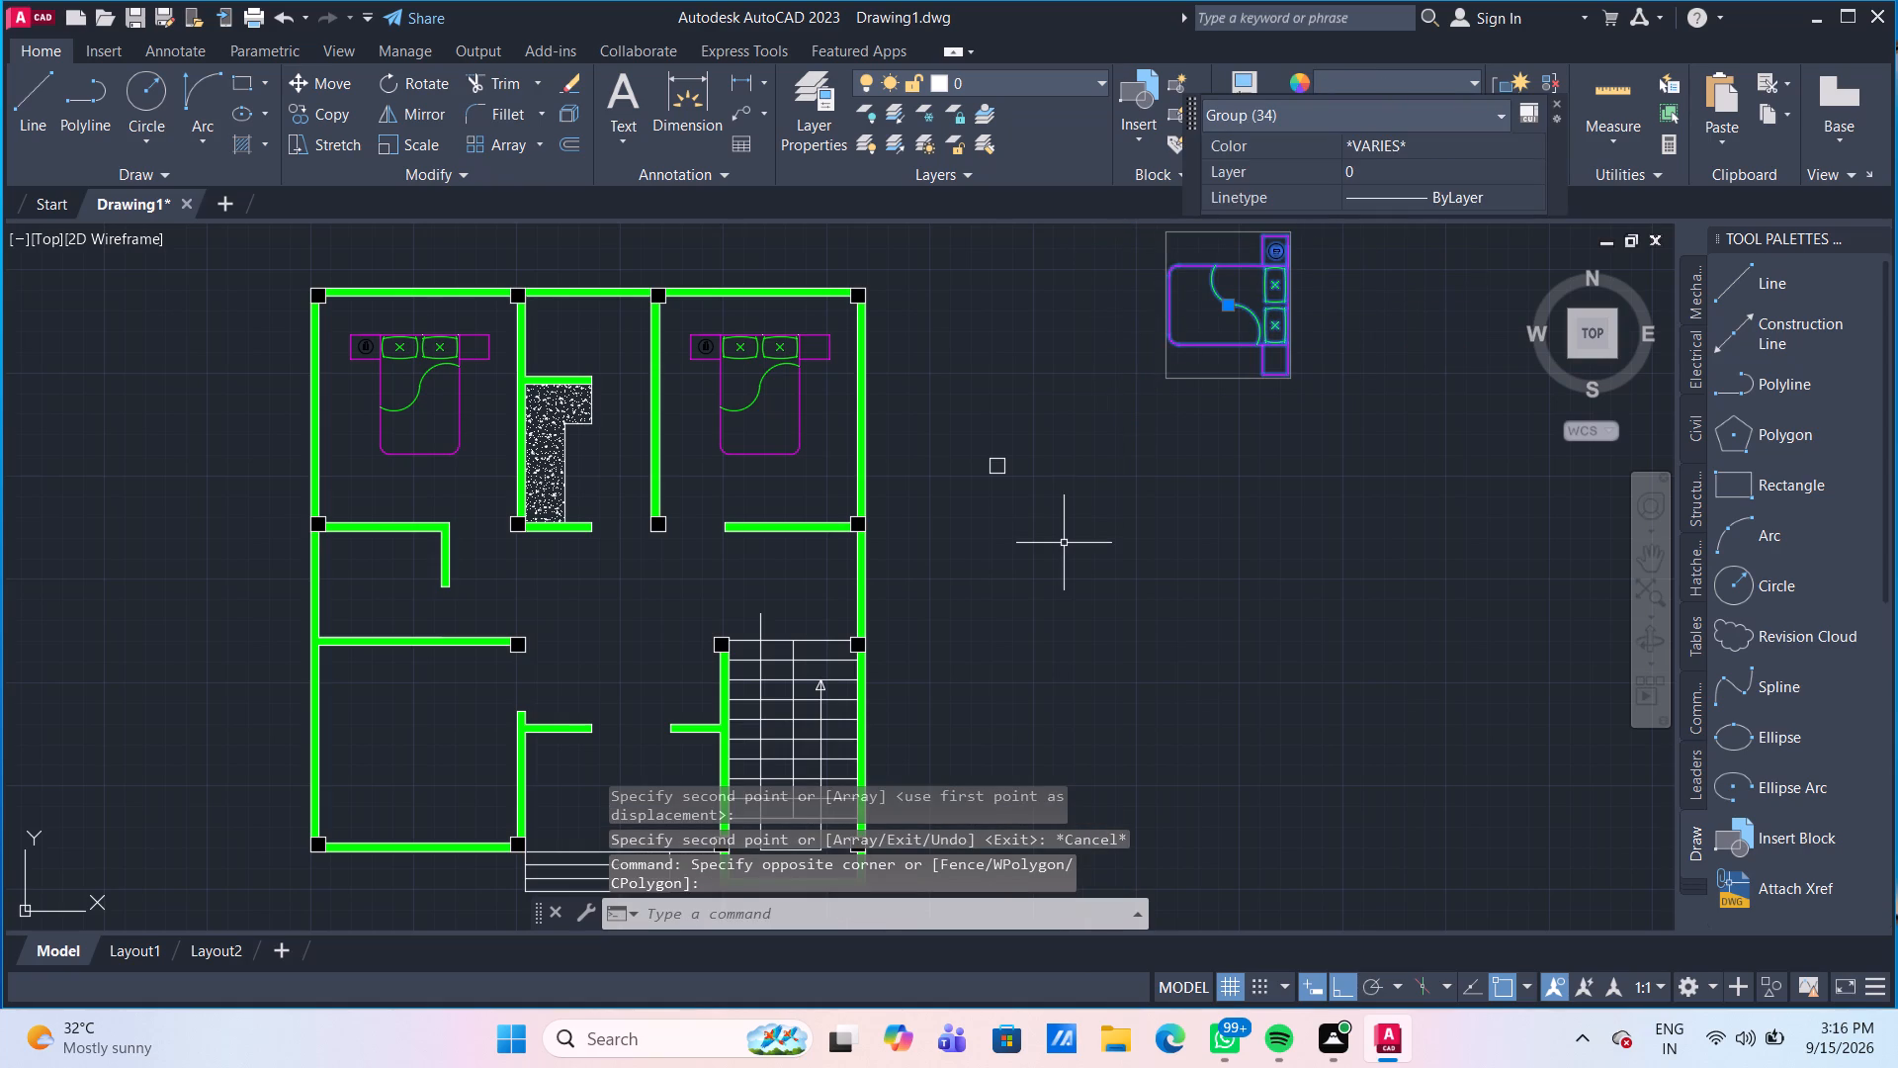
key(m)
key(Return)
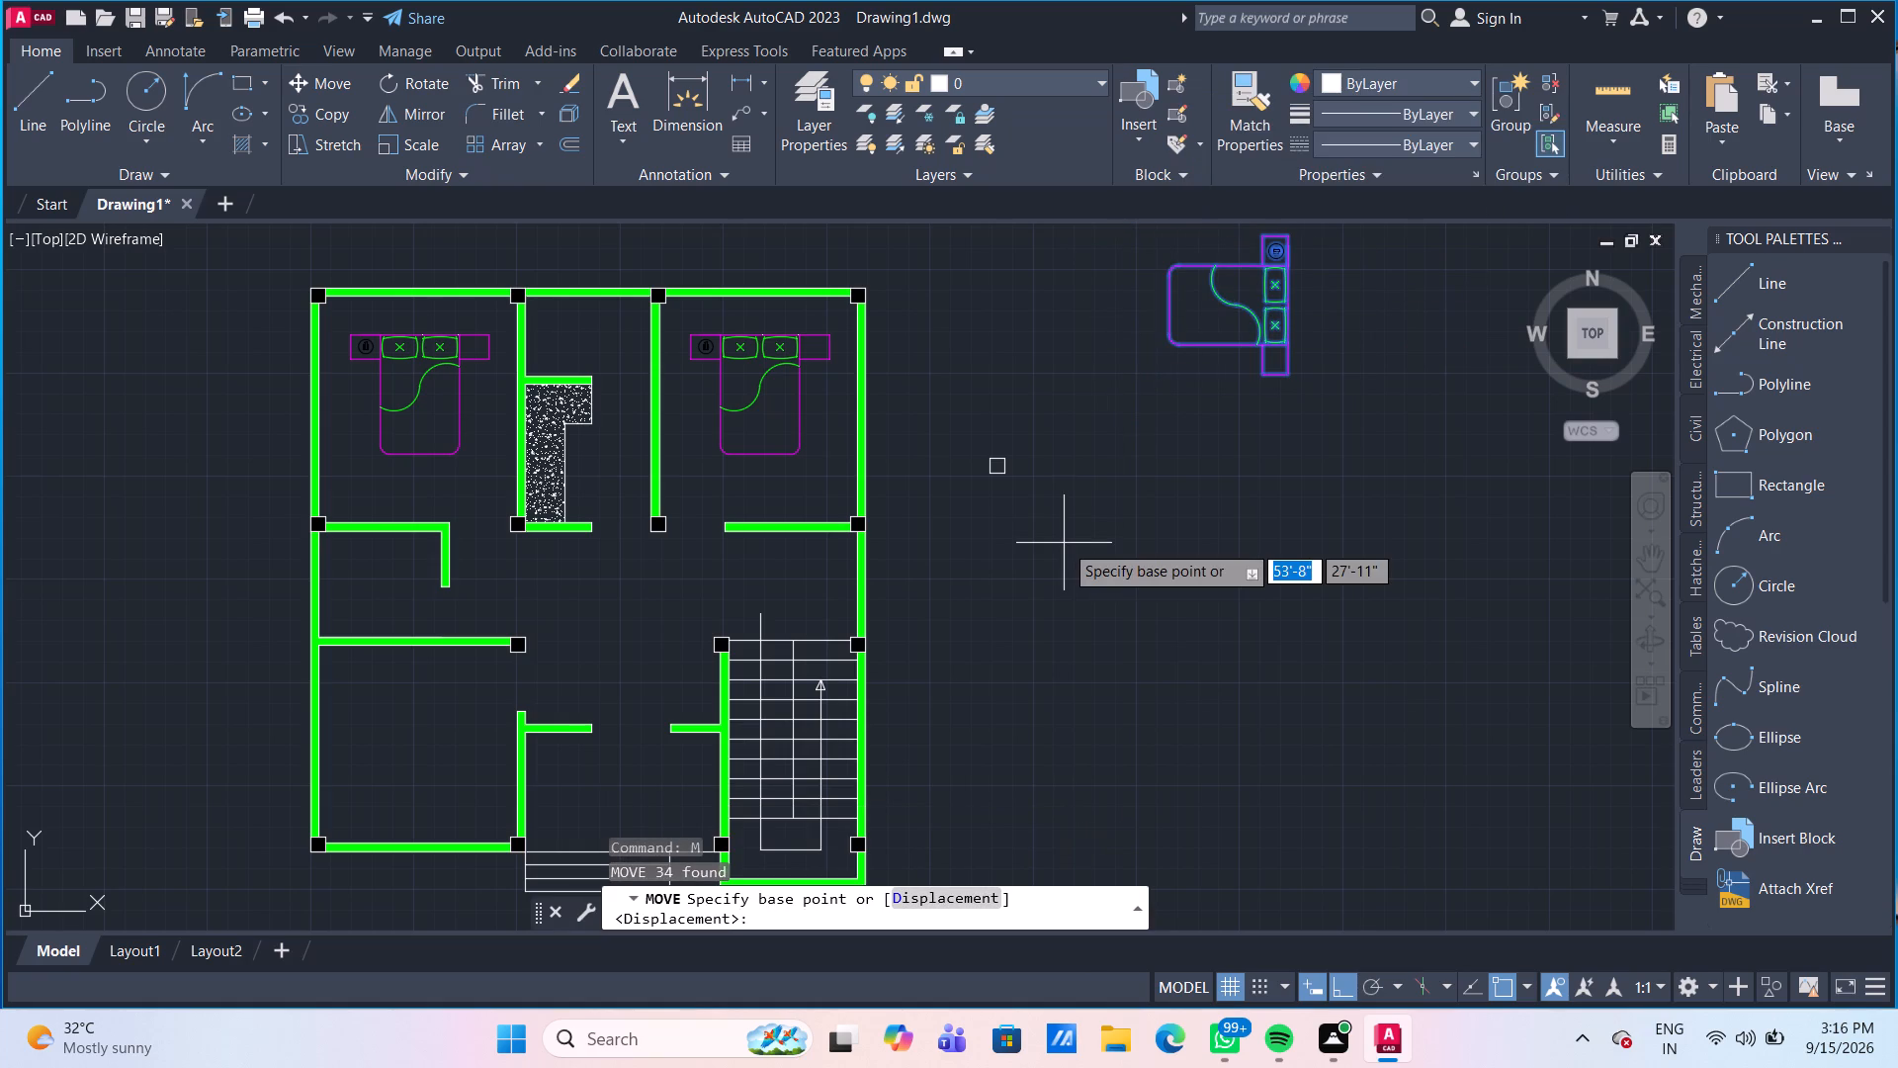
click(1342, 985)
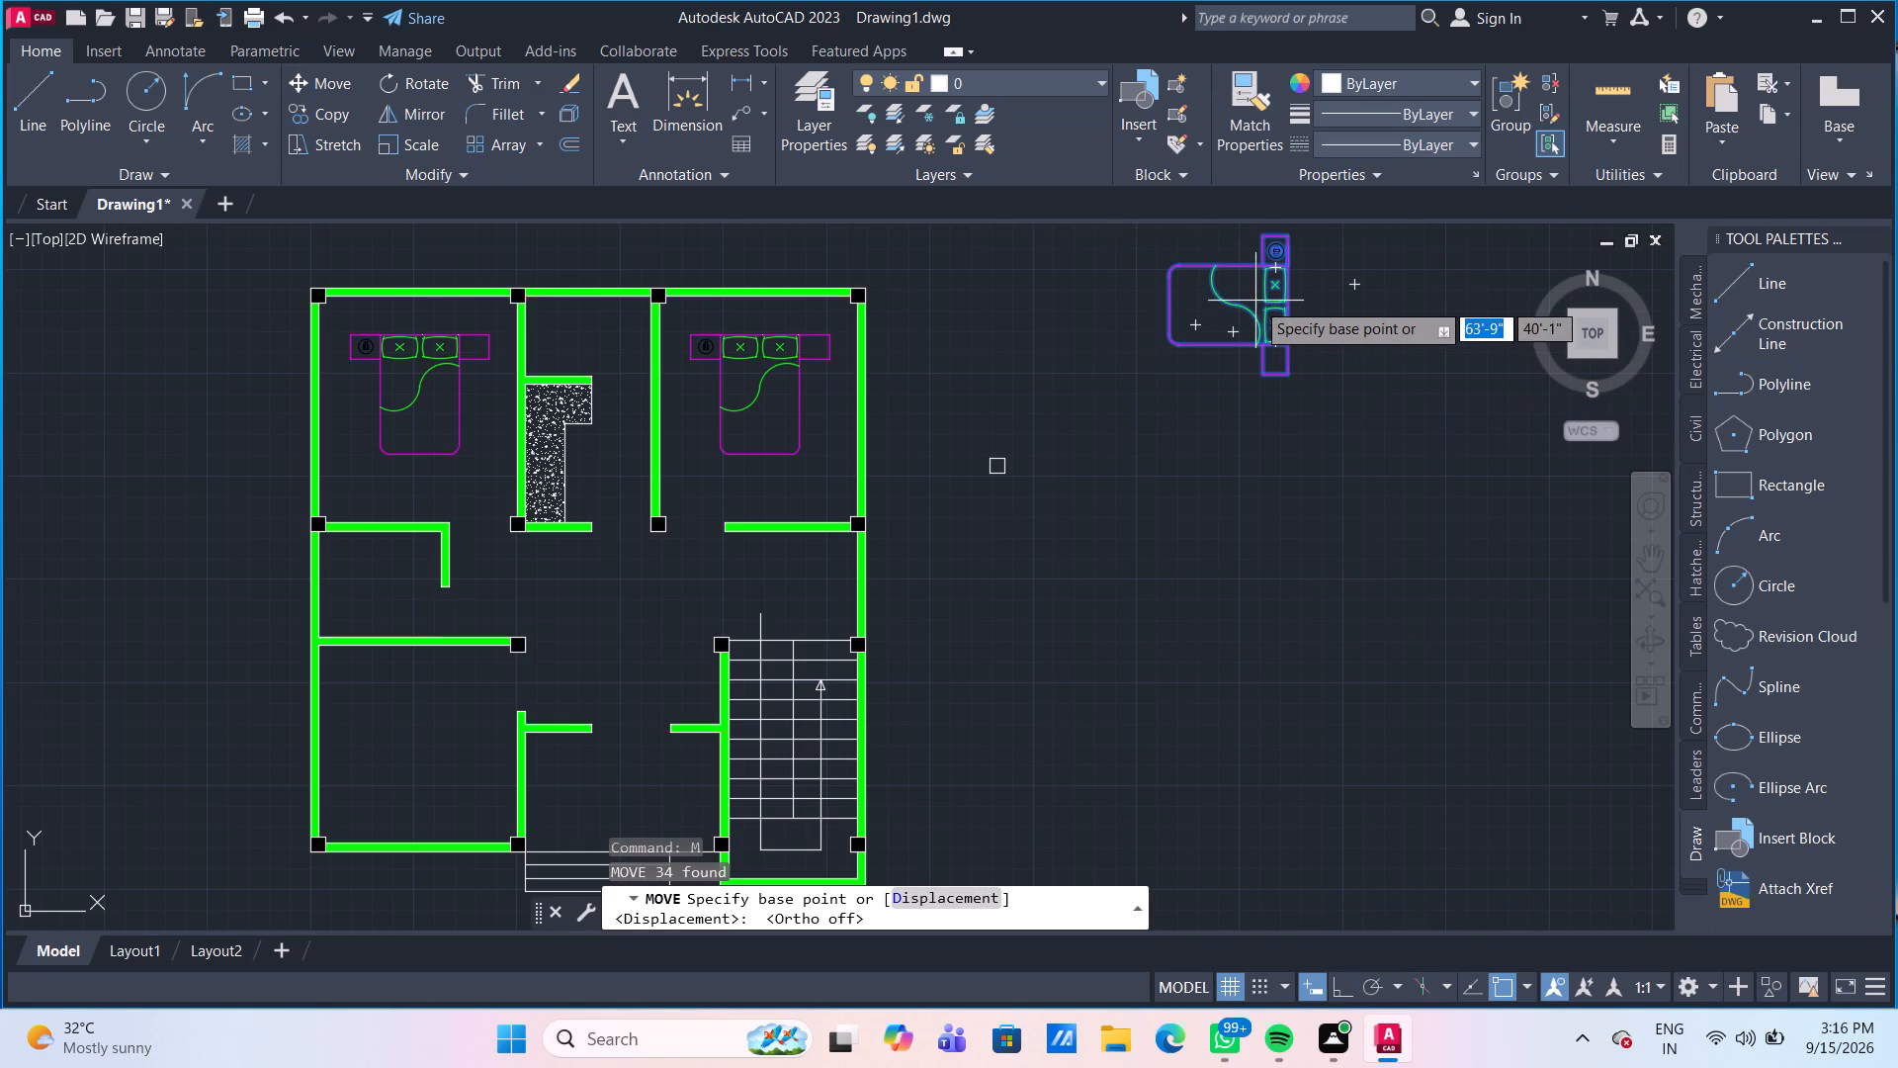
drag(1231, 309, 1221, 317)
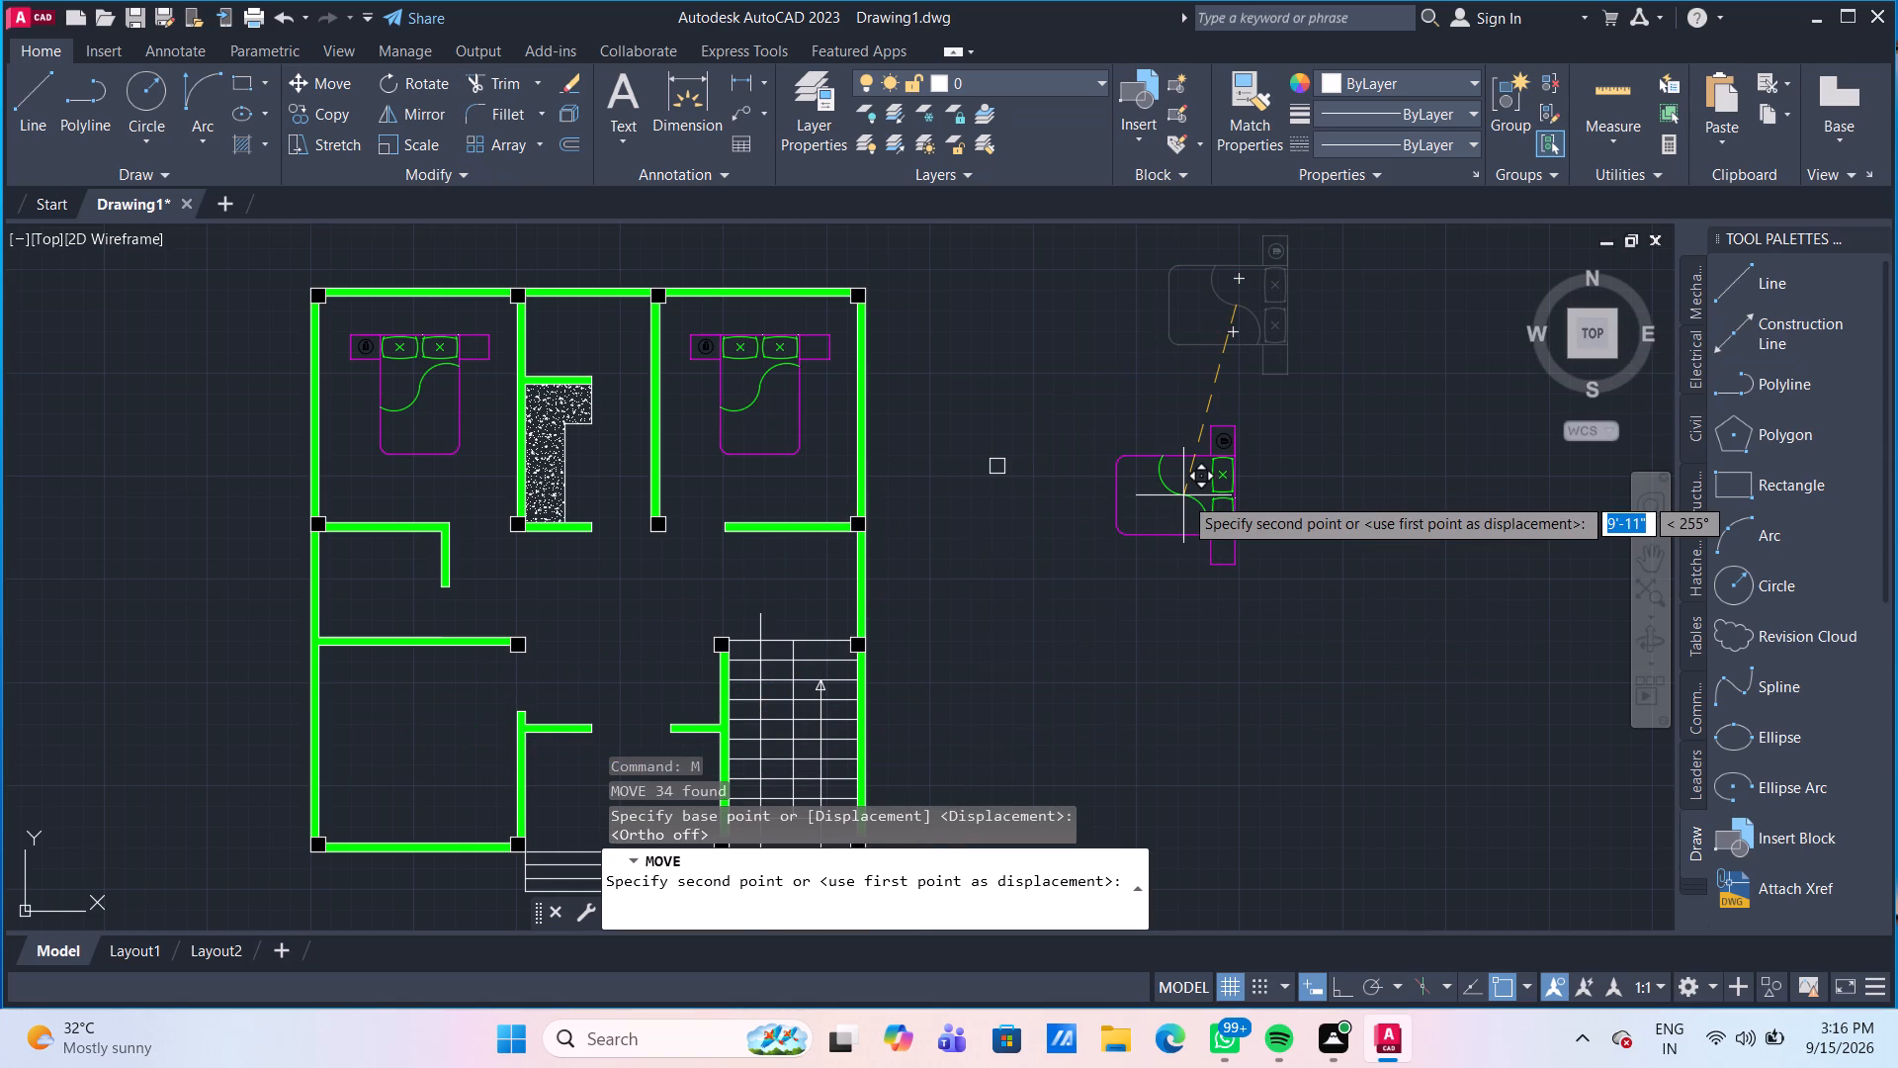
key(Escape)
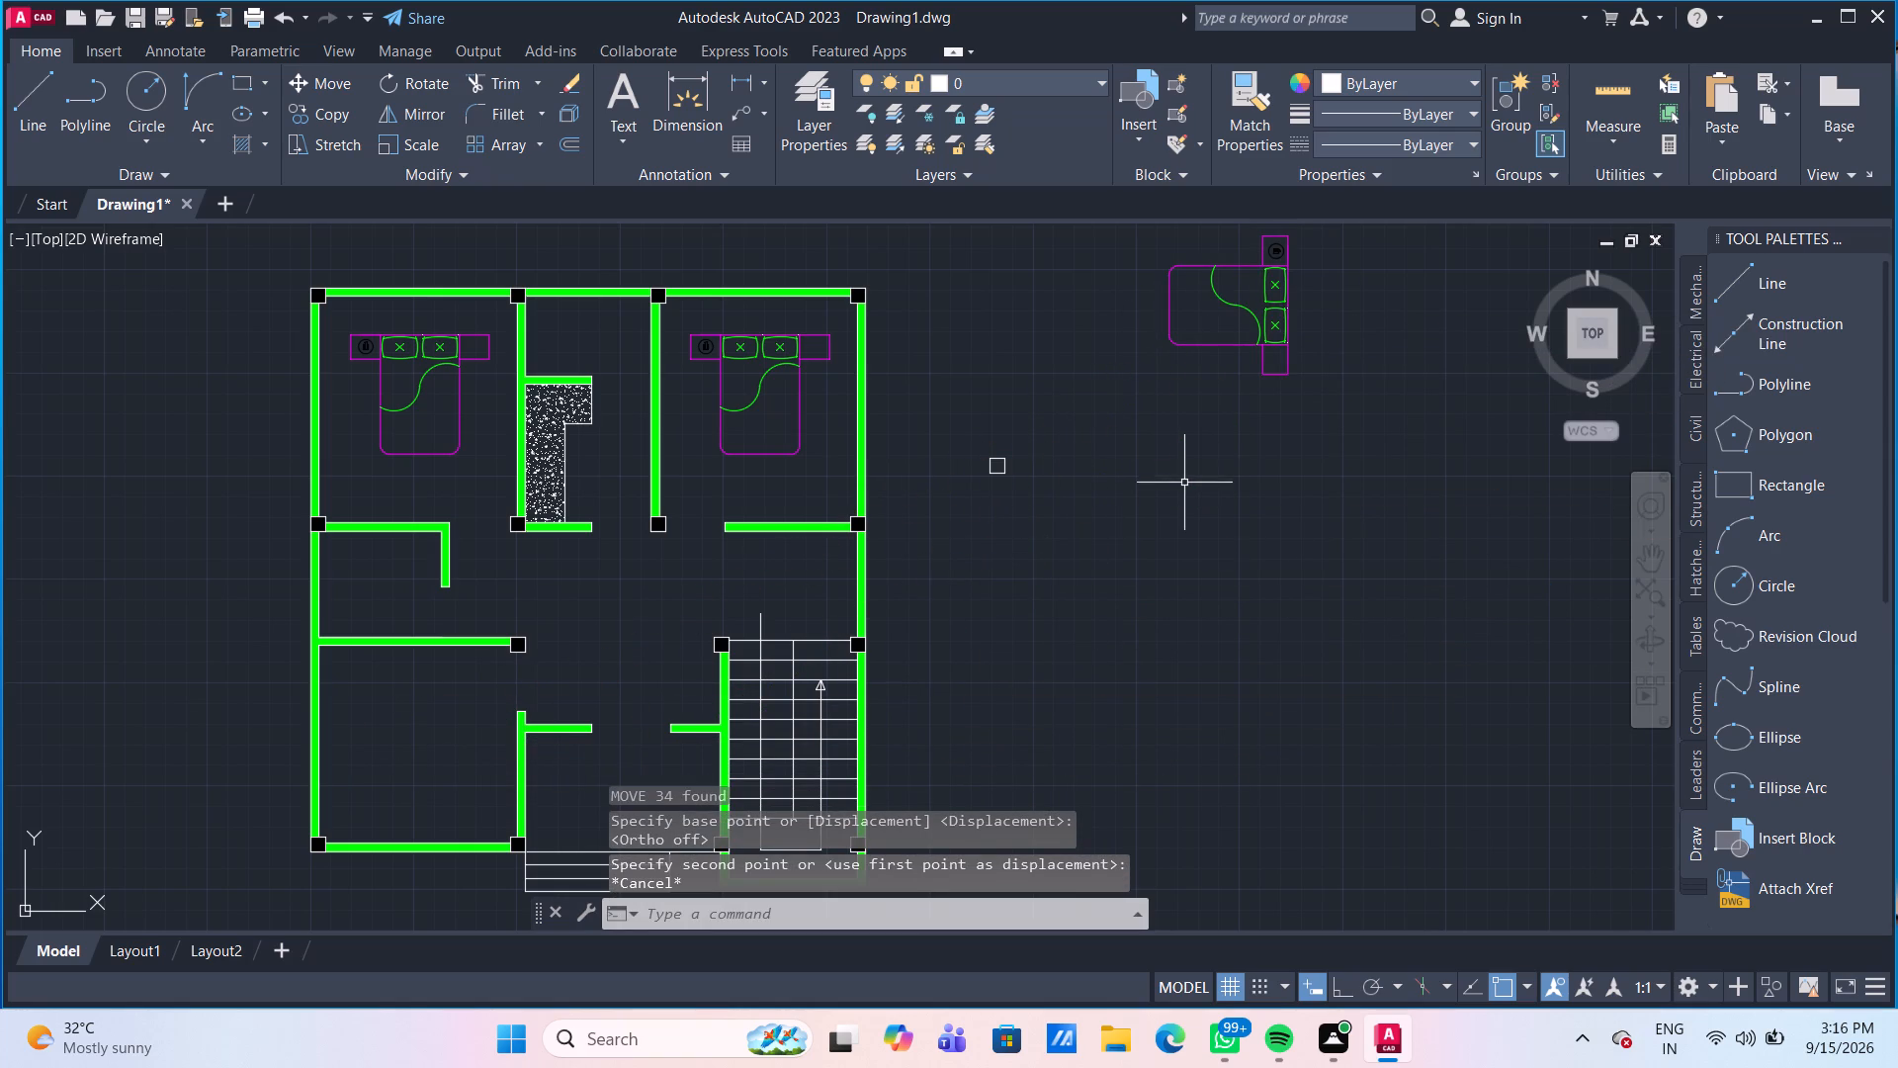
Rotate the bed beside the floor plan by 180° about its lamp-side table corner, with Ortho on.
middle_drag(1523, 538, 1340, 639)
scroll(1521, 538, down, 1)
drag(1267, 598, 1252, 577)
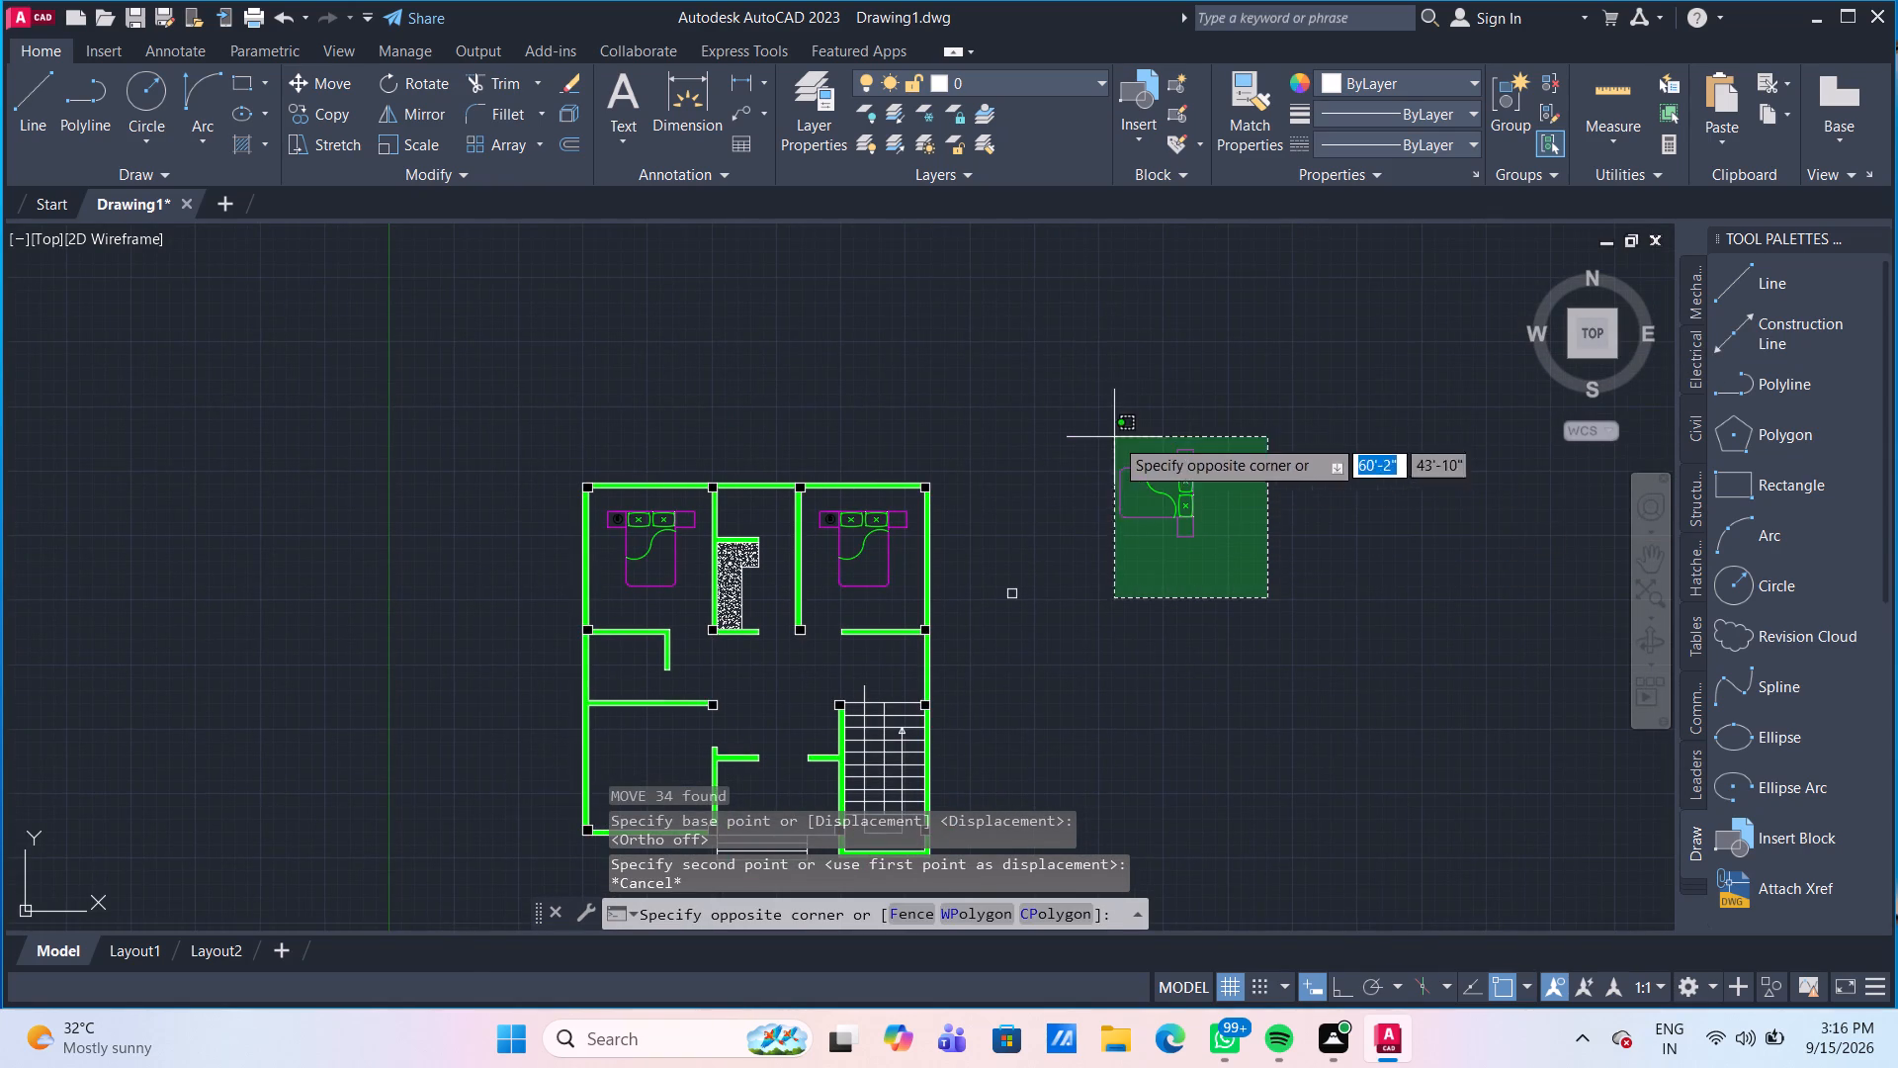
click(1049, 418)
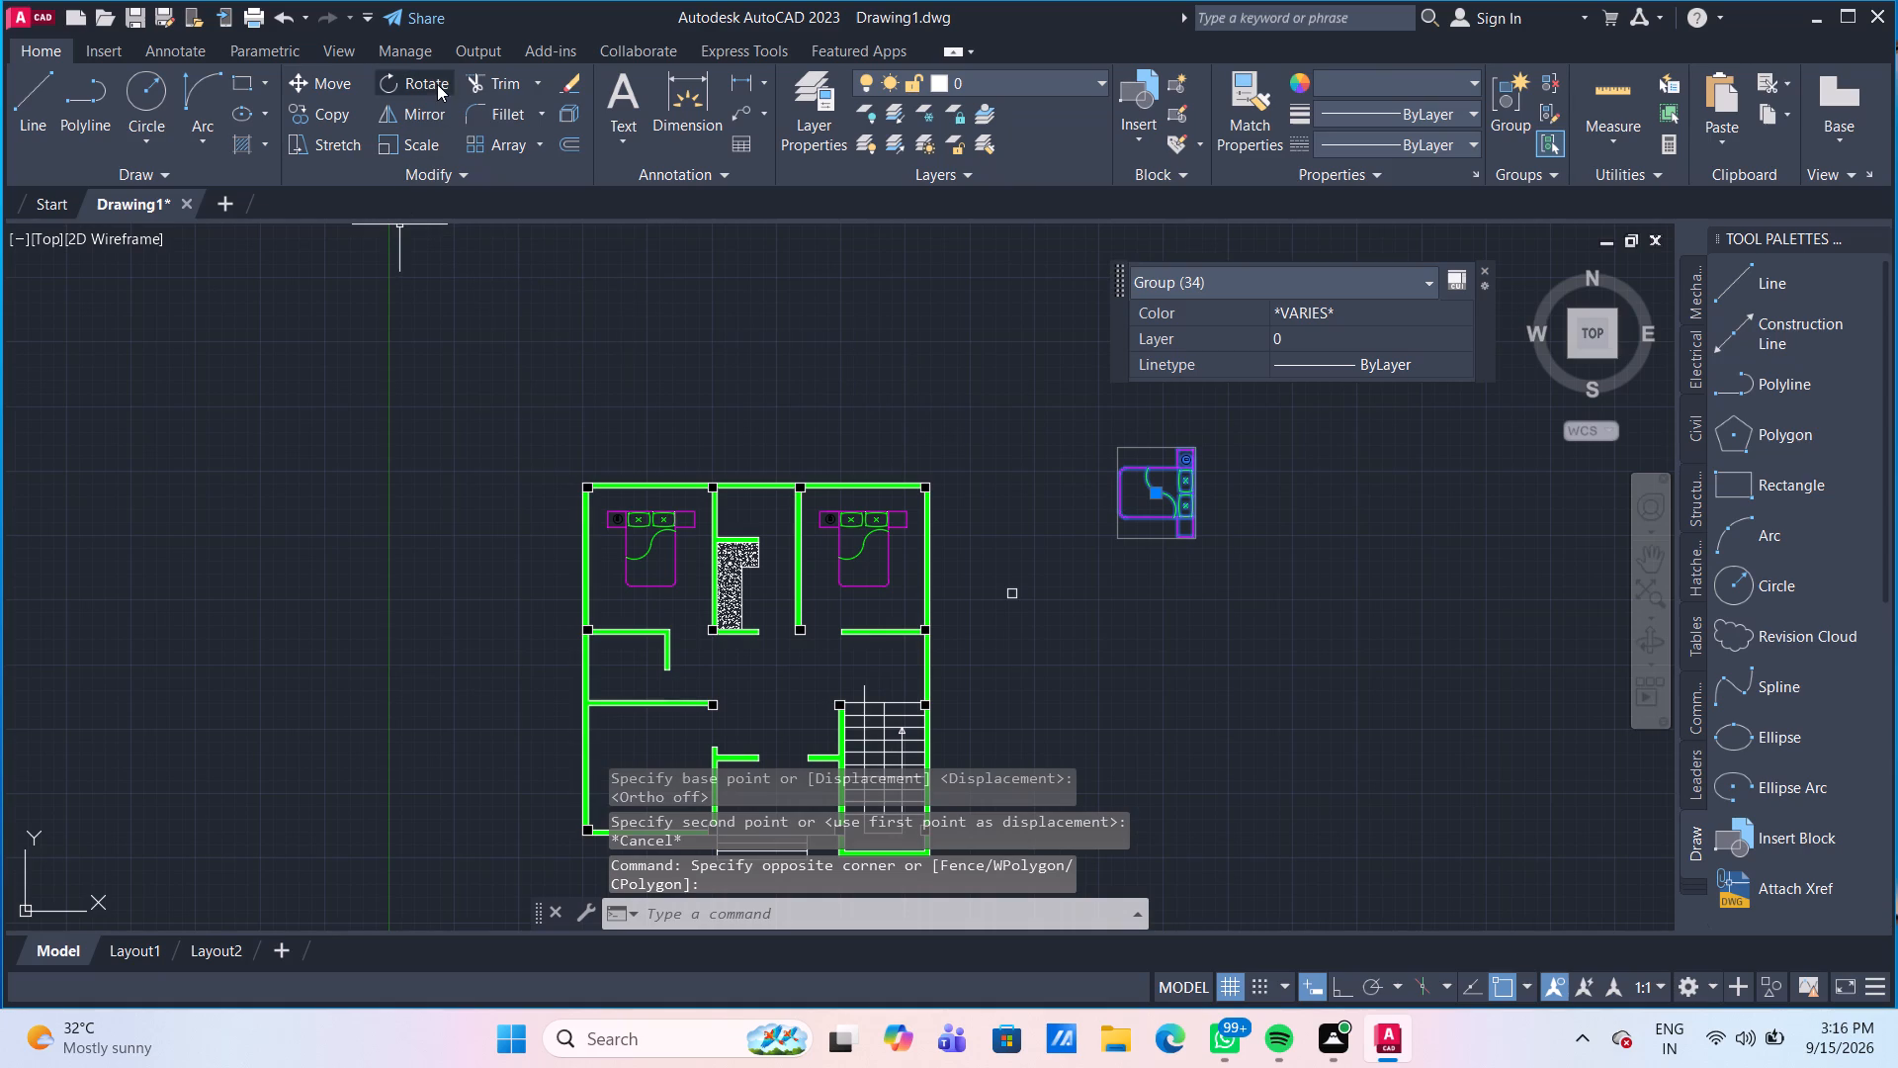
click(437, 84)
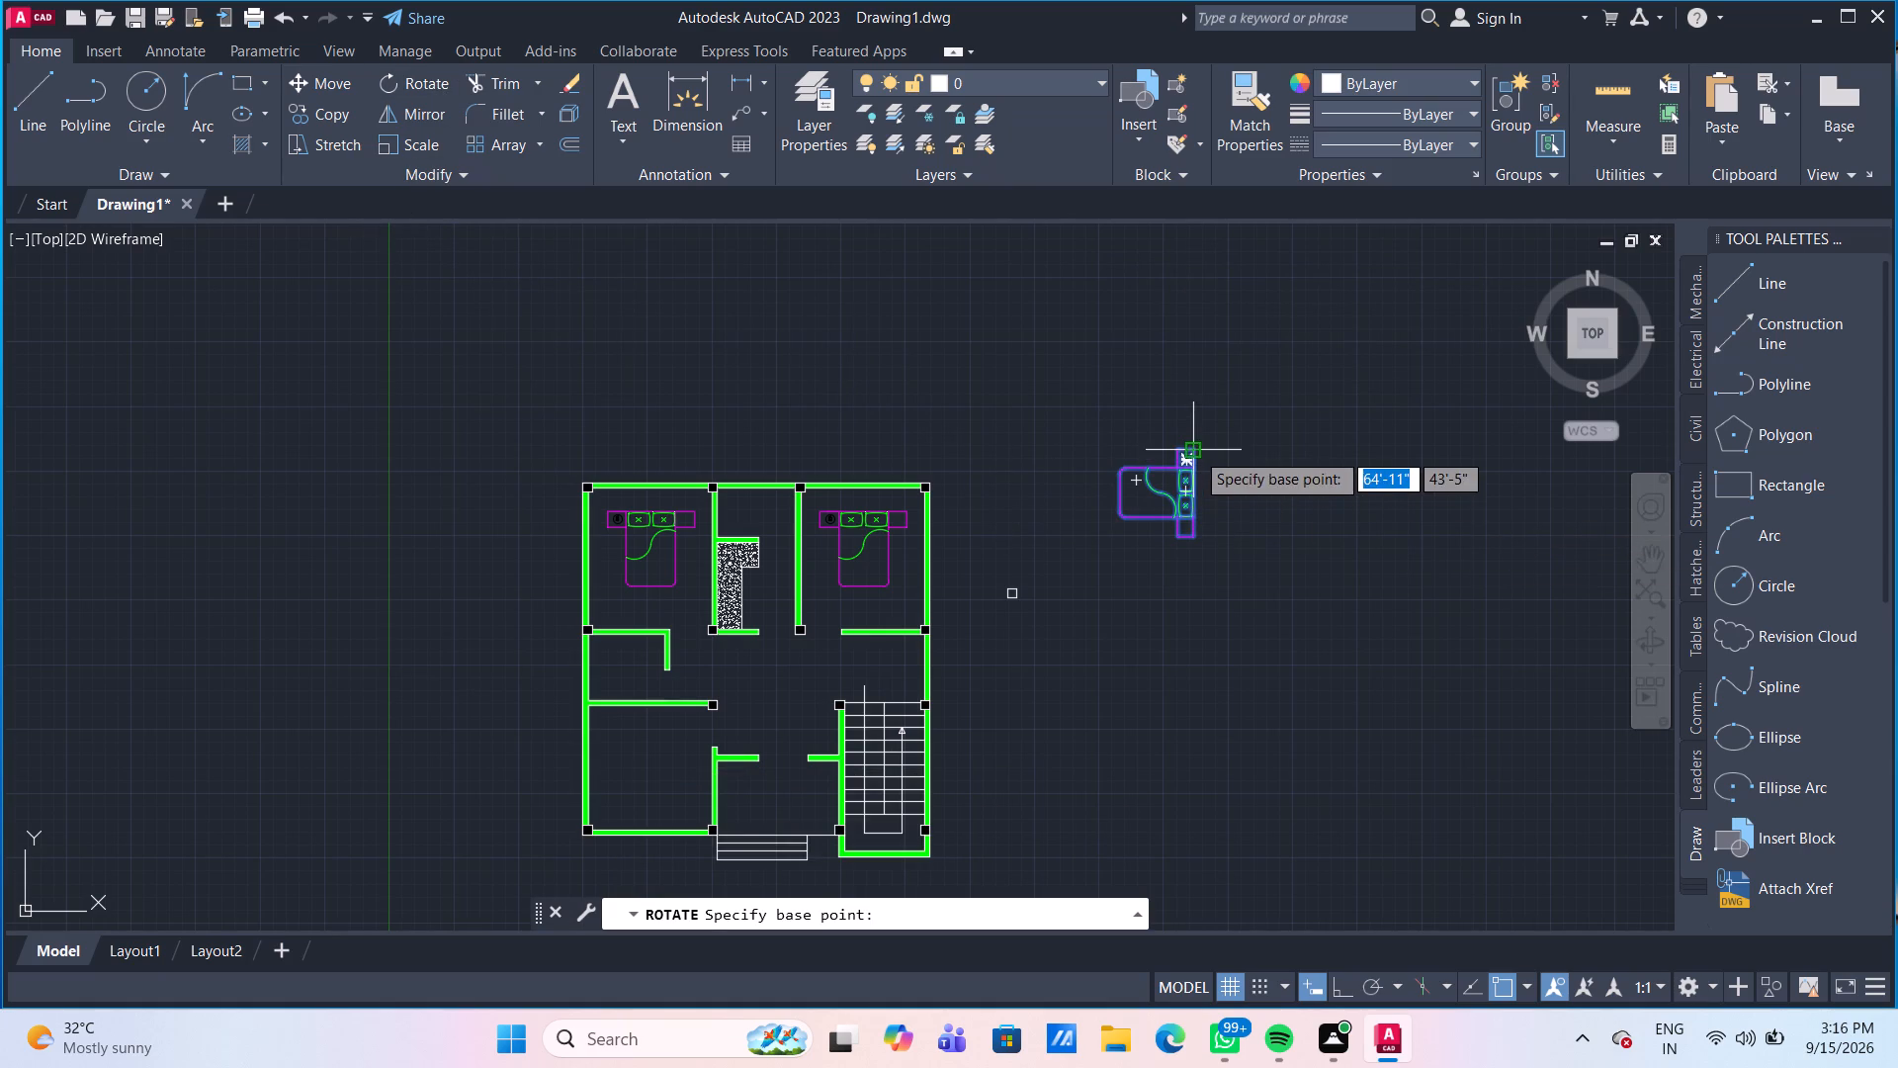
drag(1195, 451, 1217, 489)
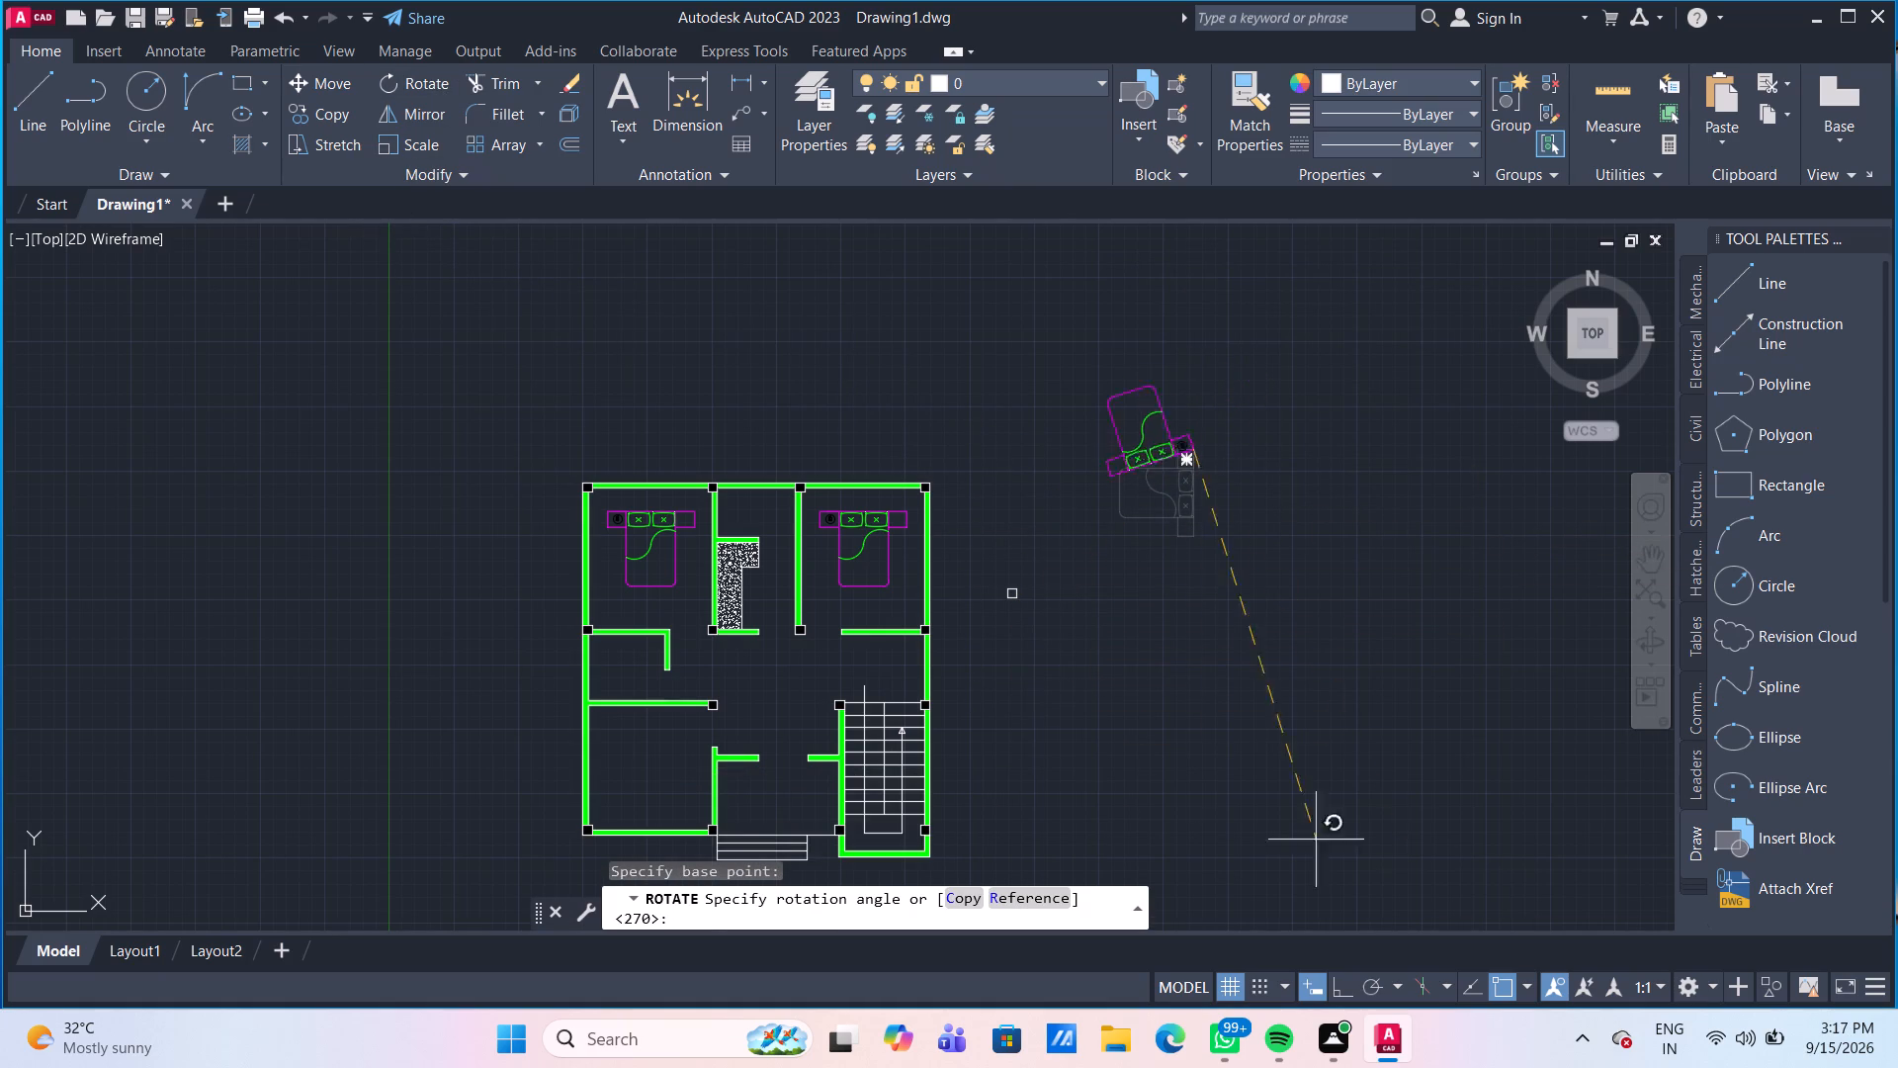
click(1343, 995)
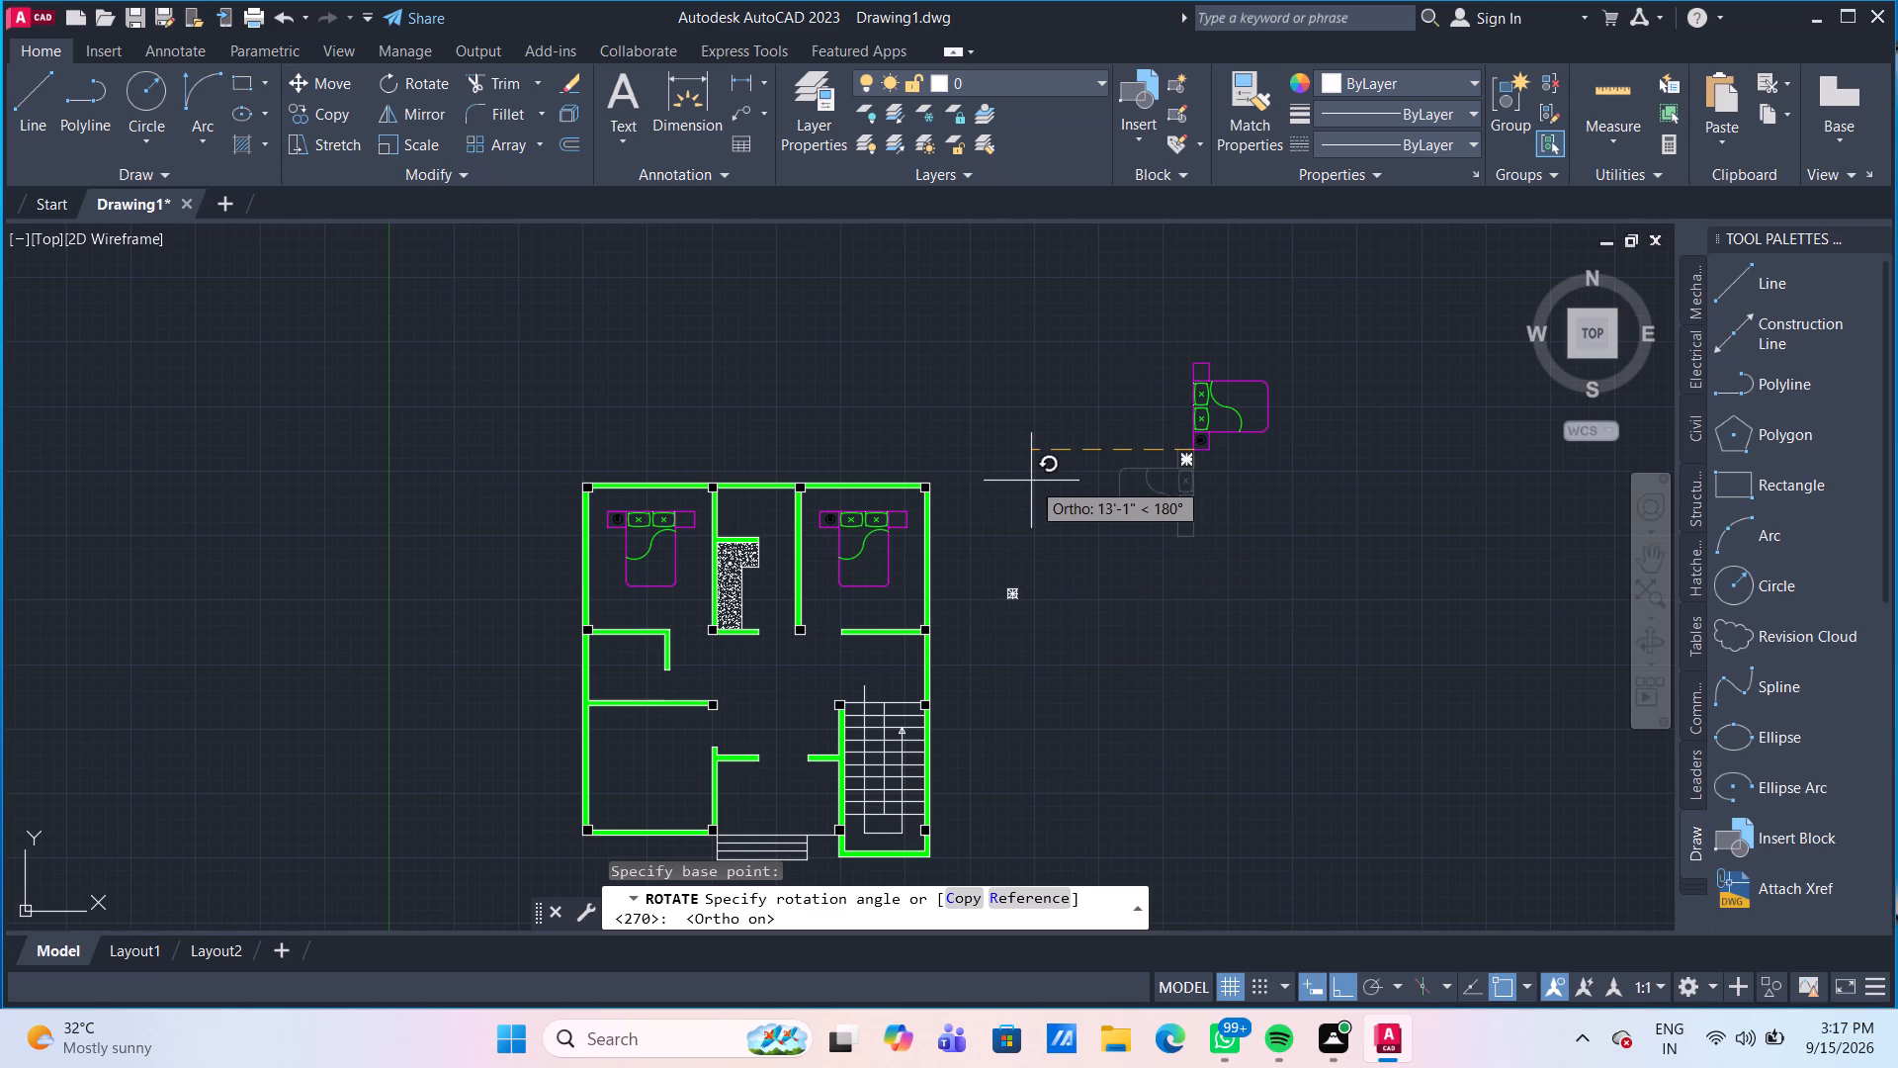
click(1055, 458)
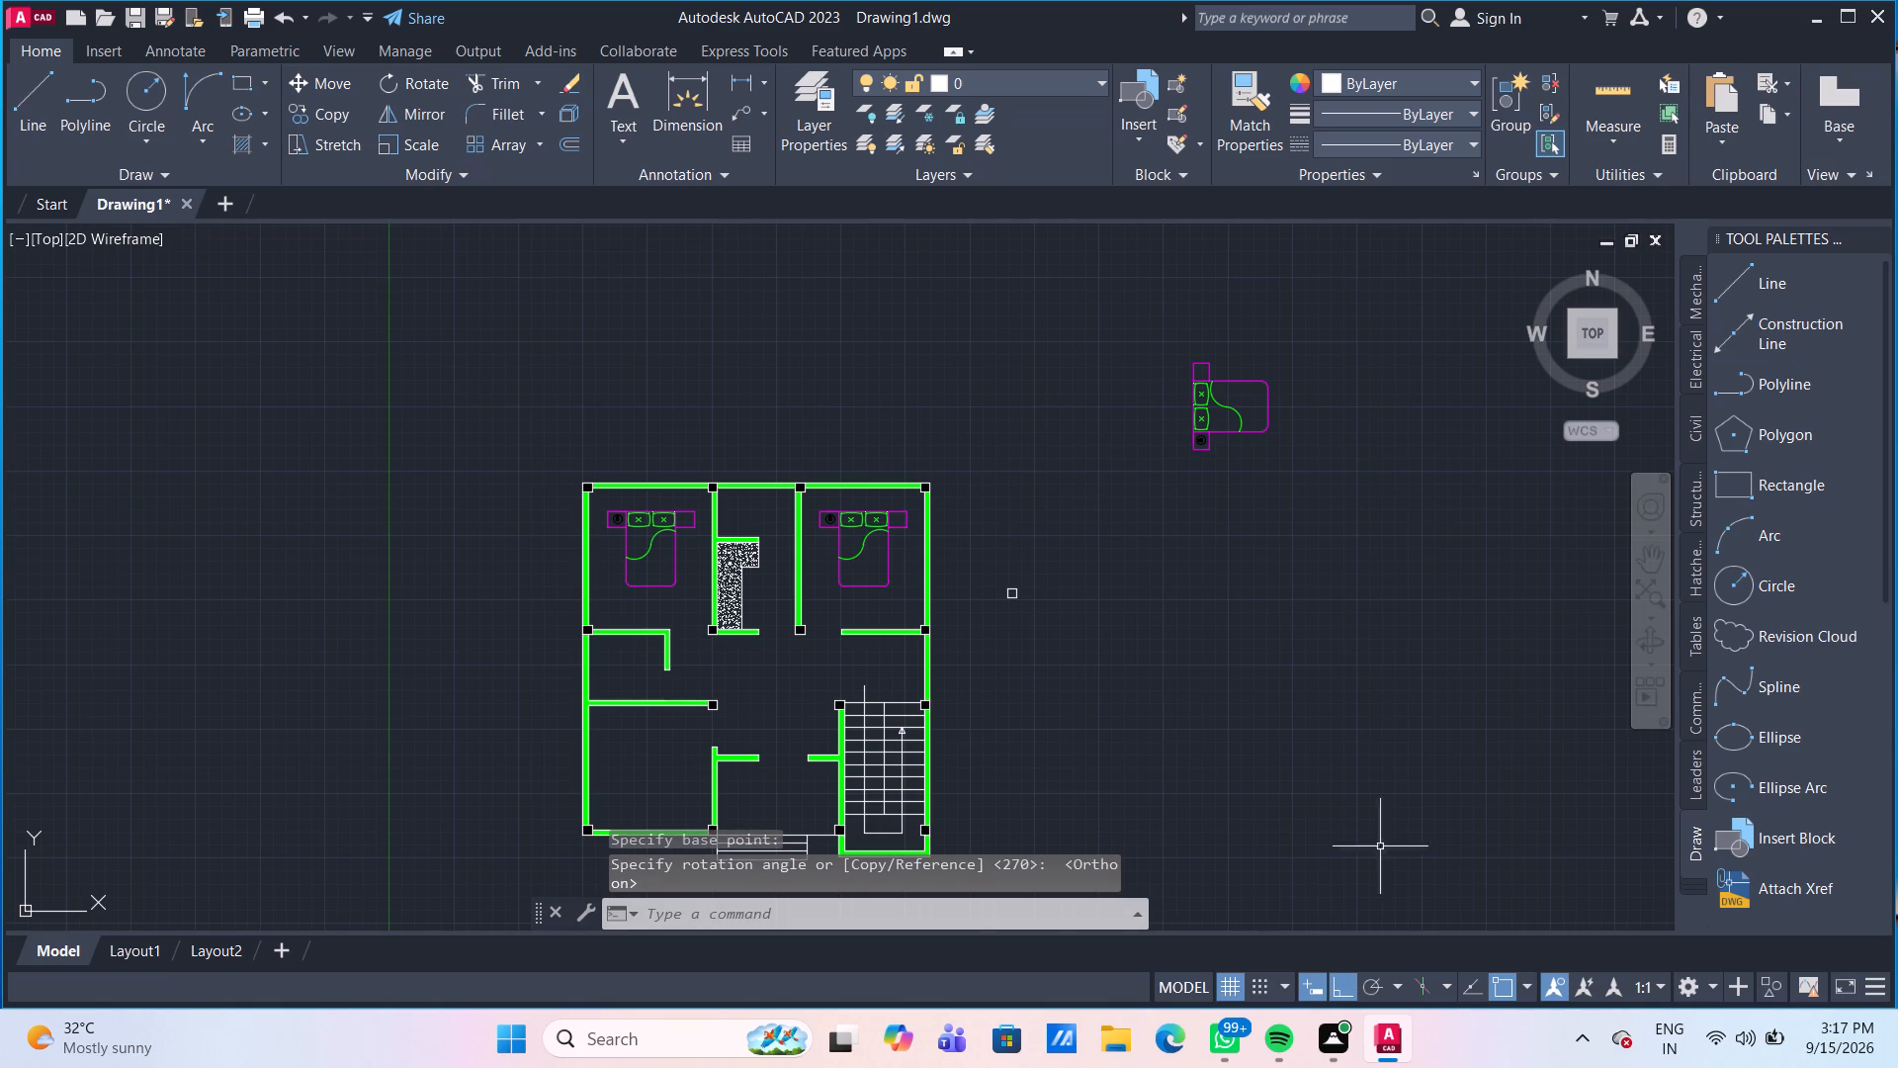
With Ortho off, move the rotated bed from beside the plan into the lower-left room, its headboard towards the outer wall.
drag(1342, 987, 1342, 975)
drag(1334, 489, 1321, 474)
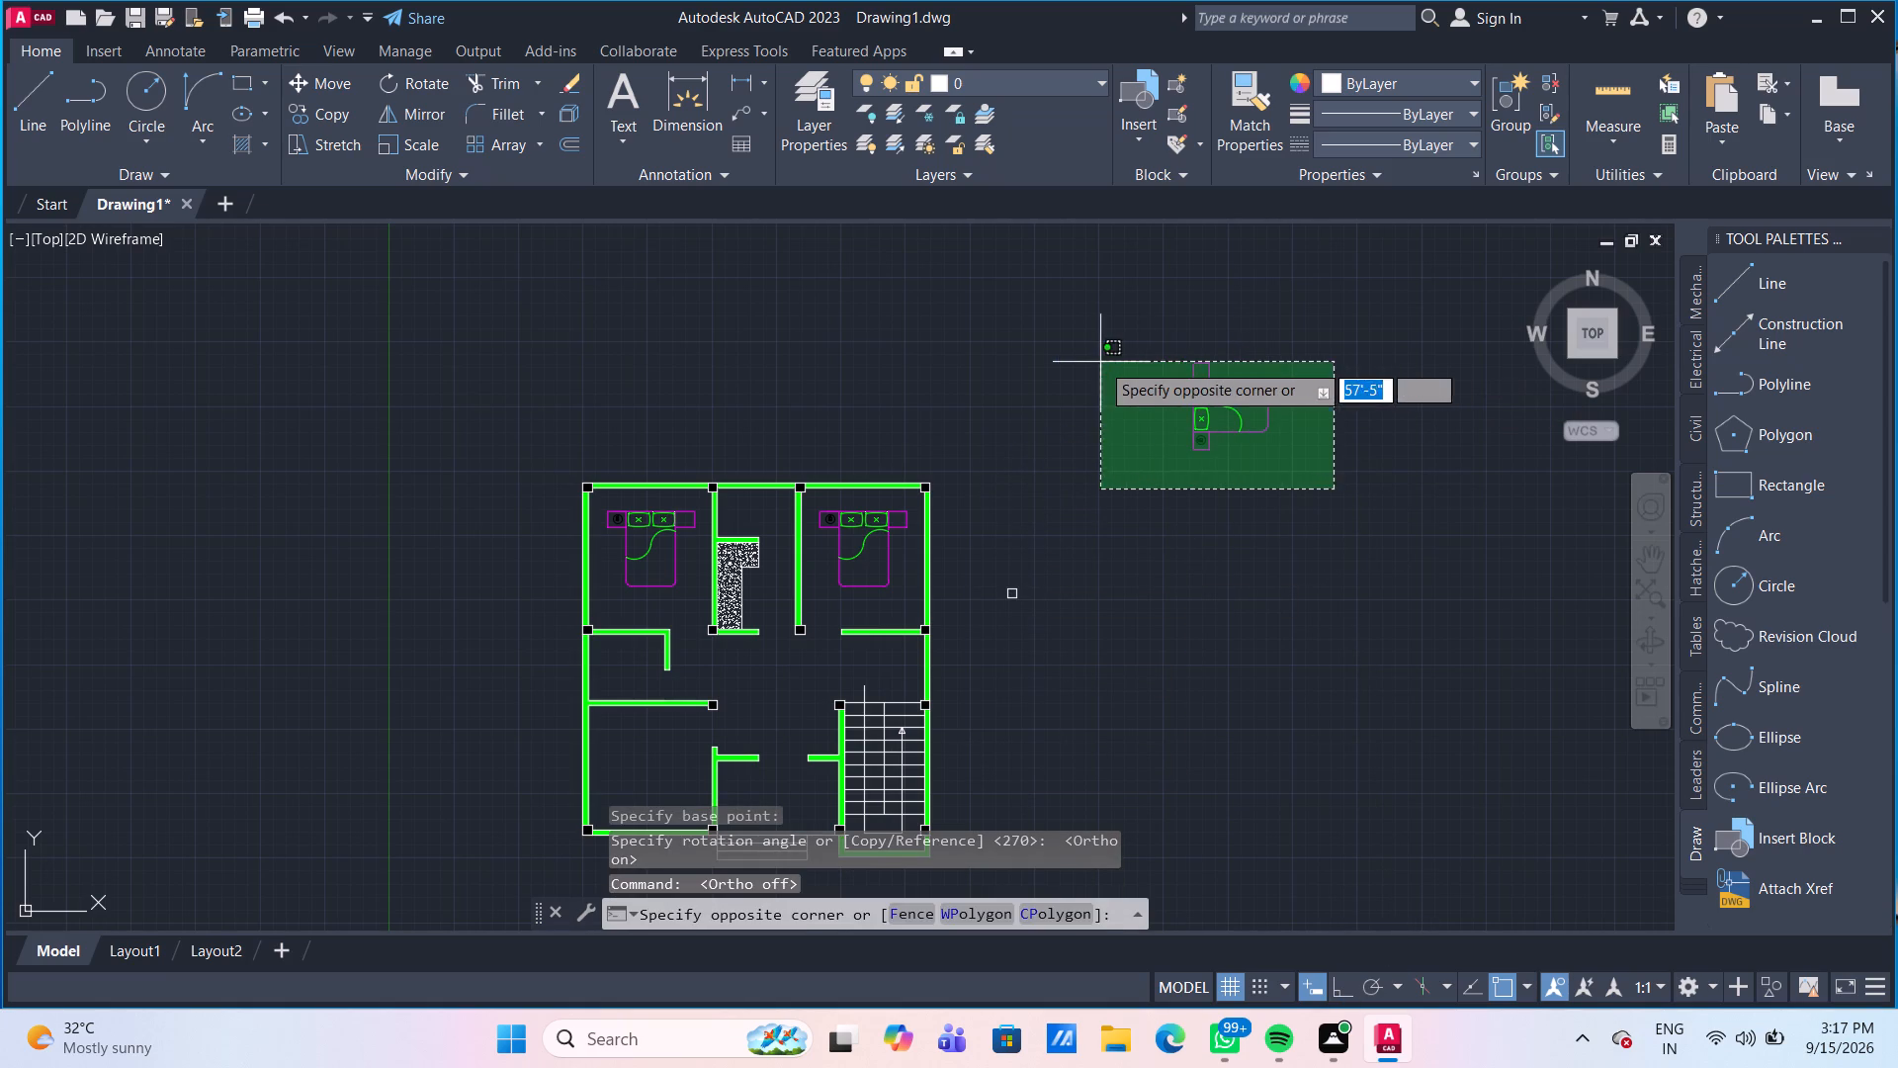
click(1092, 328)
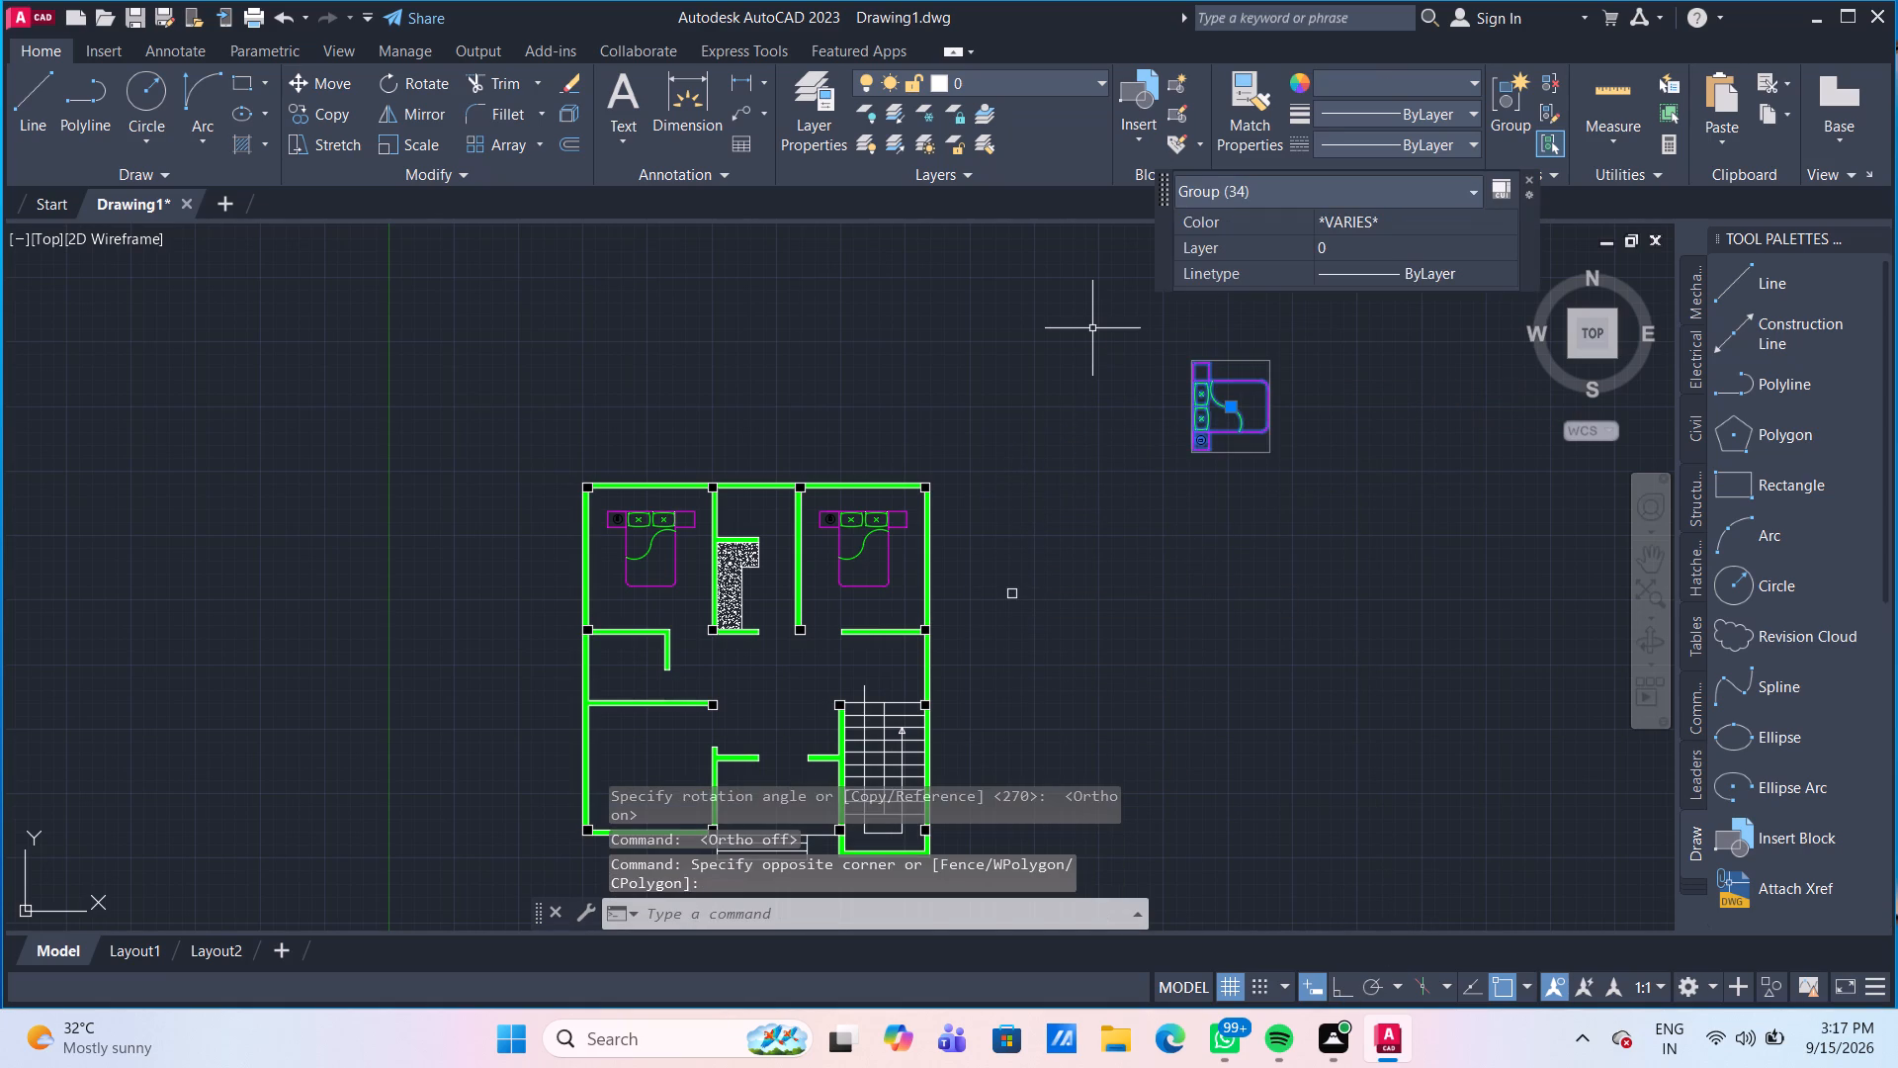
key(m)
key(Return)
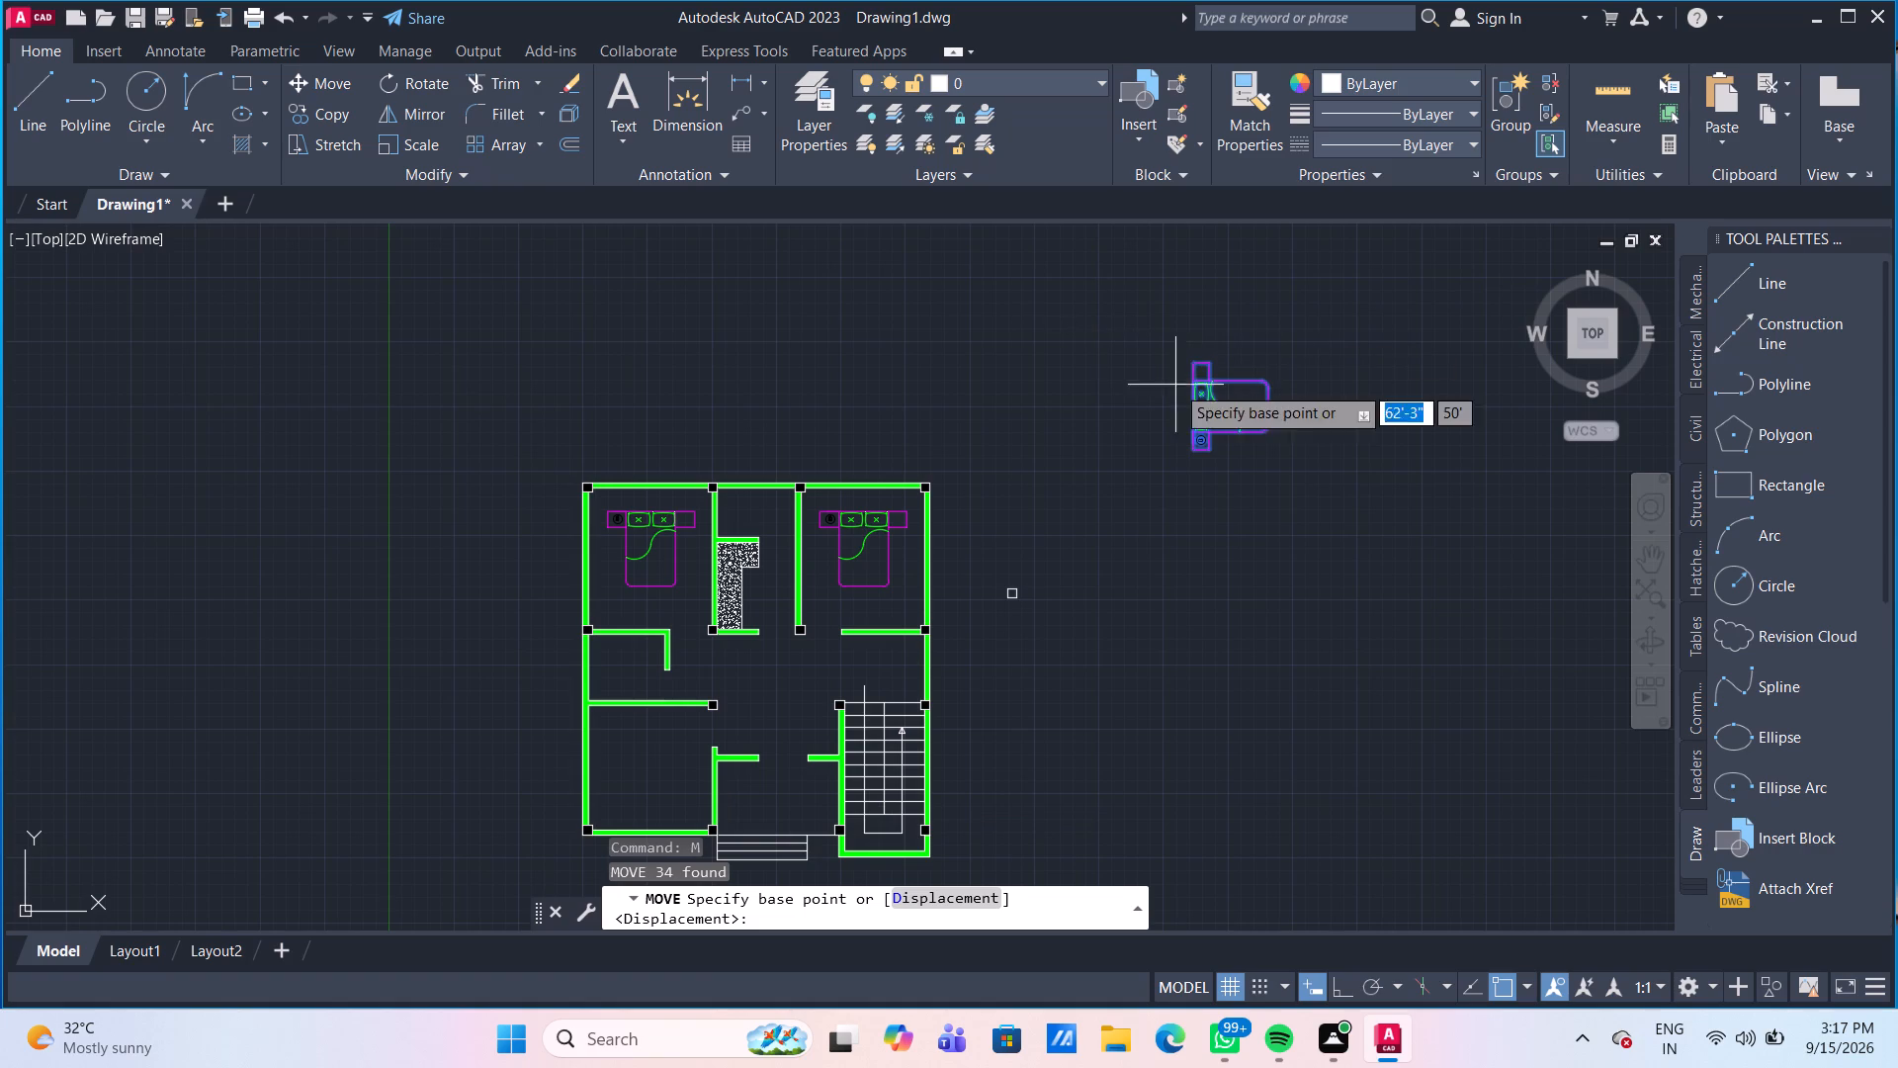
click(1233, 410)
middle_drag(797, 685, 840, 484)
scroll(730, 555, up, 2)
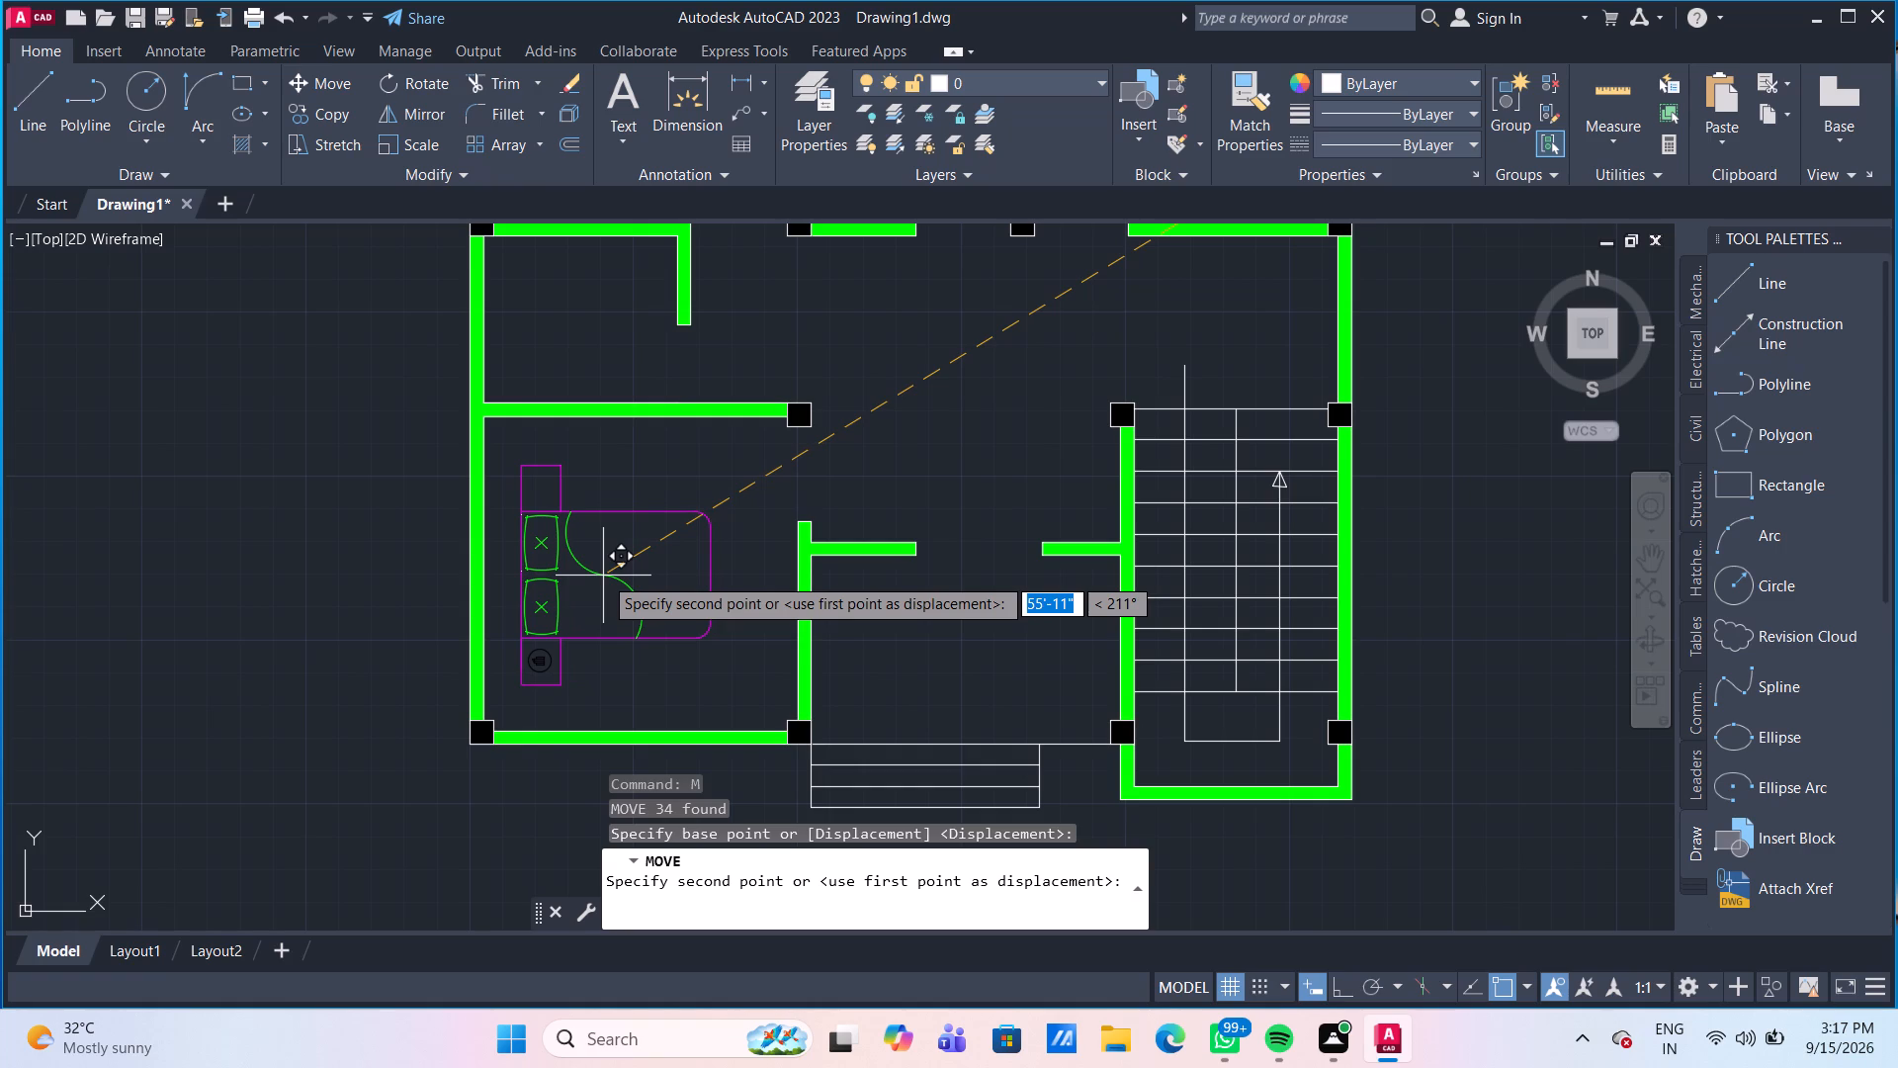
click(603, 576)
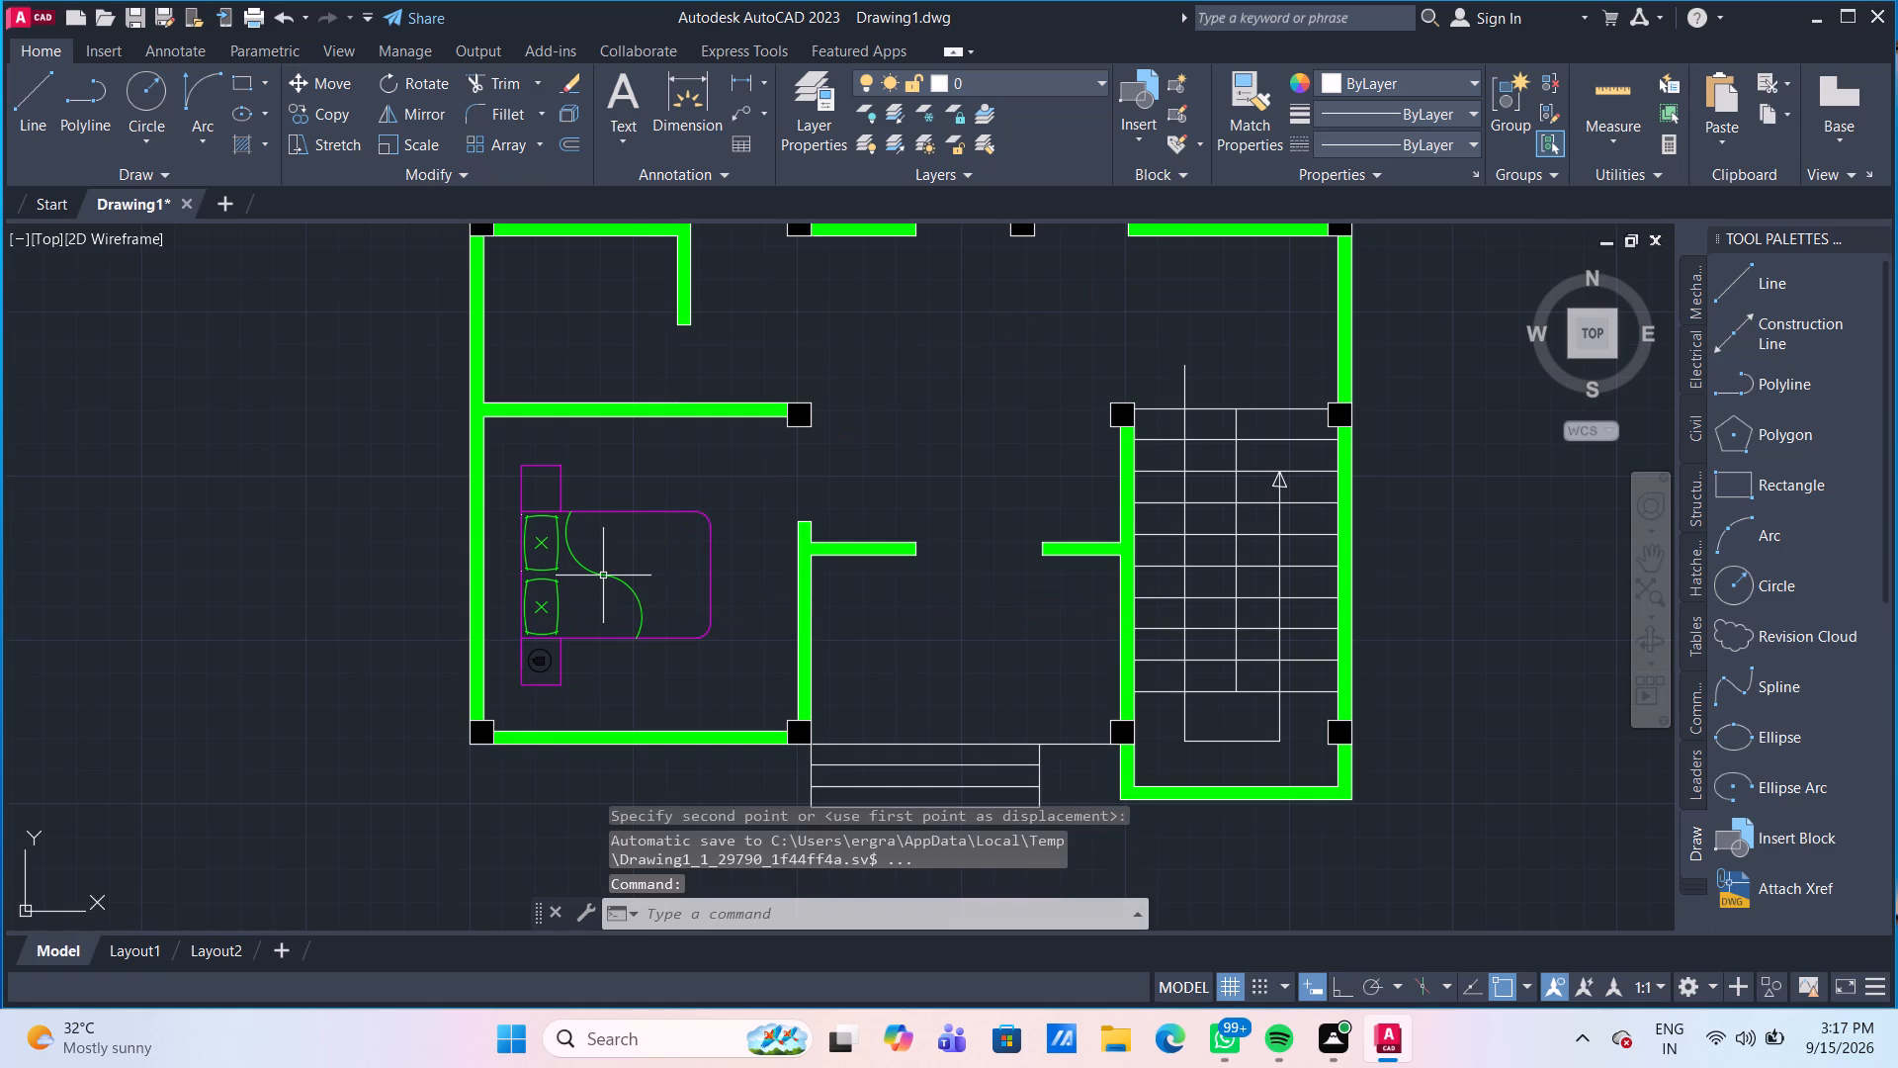
Delete the stray small square polyline beside the floor plan.
scroll(1202, 450, down, 3)
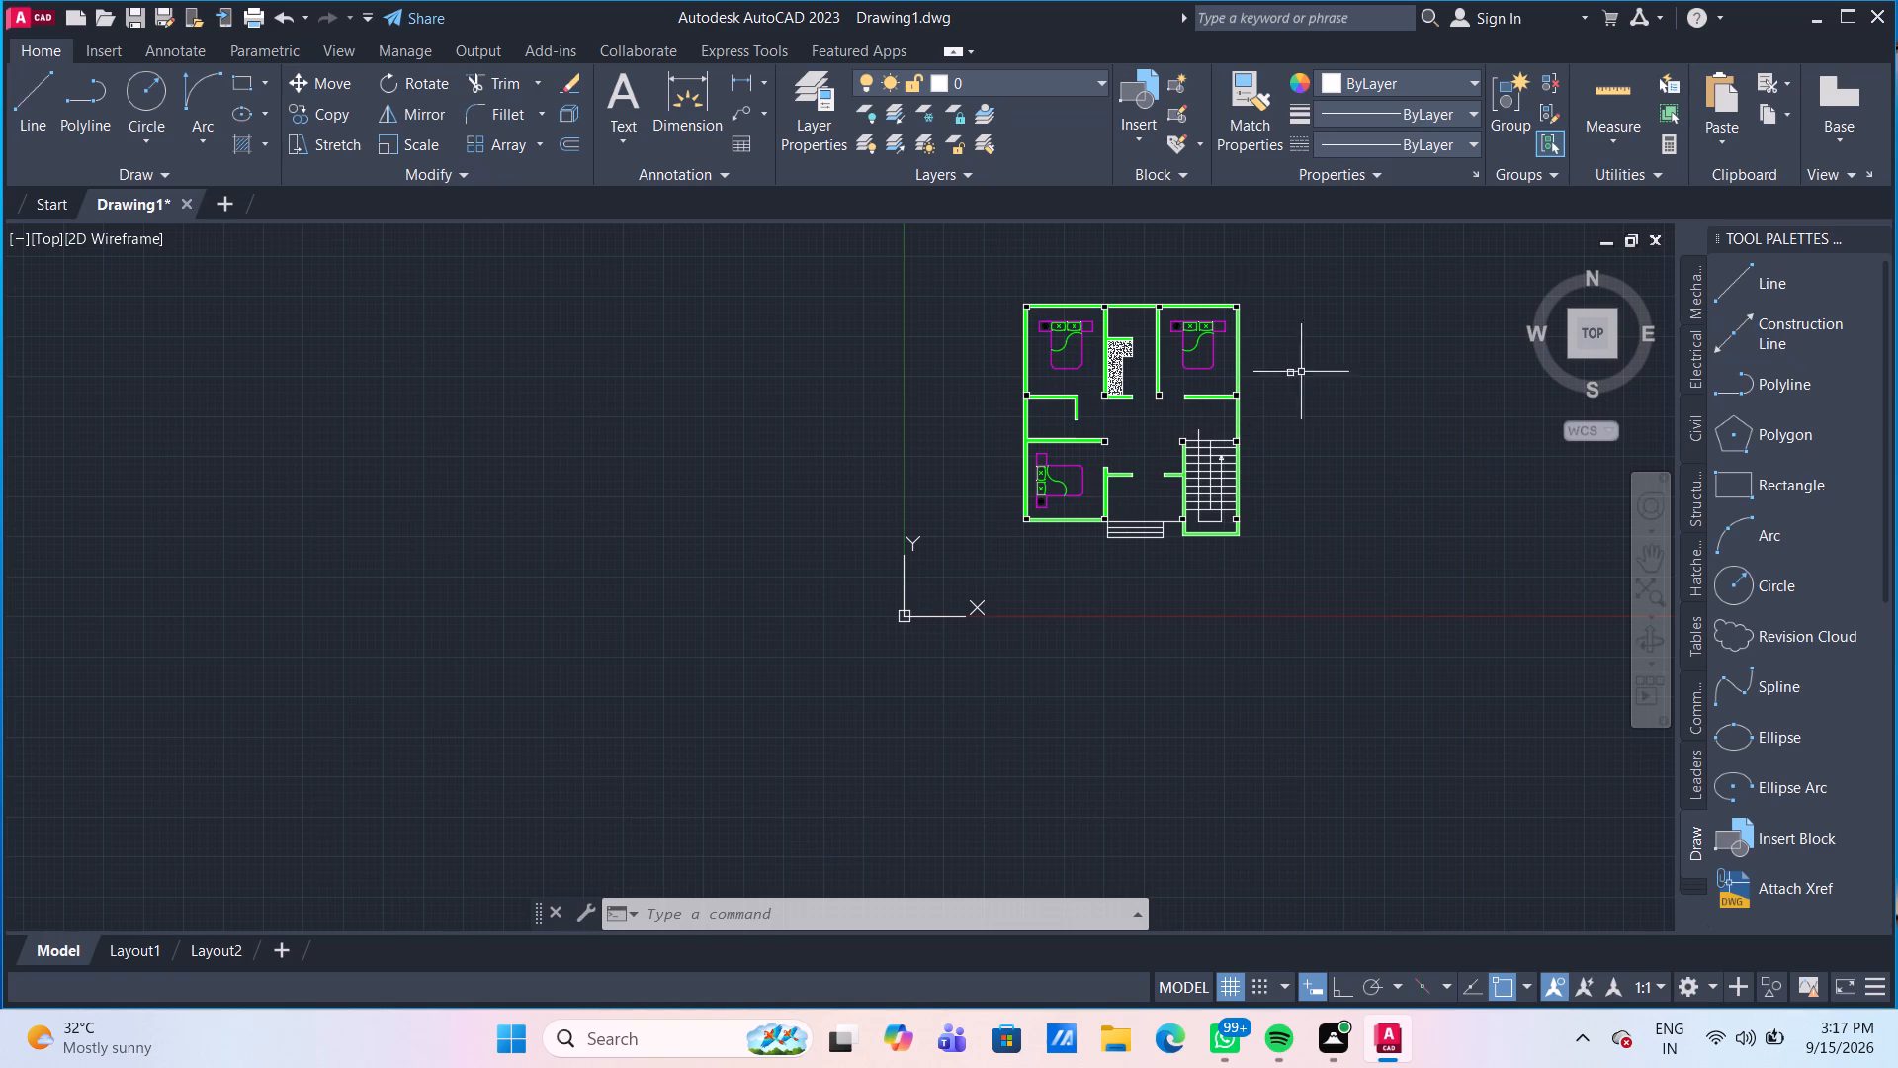
scroll(1301, 366, up, 2)
drag(1244, 353, 1248, 368)
click(1340, 459)
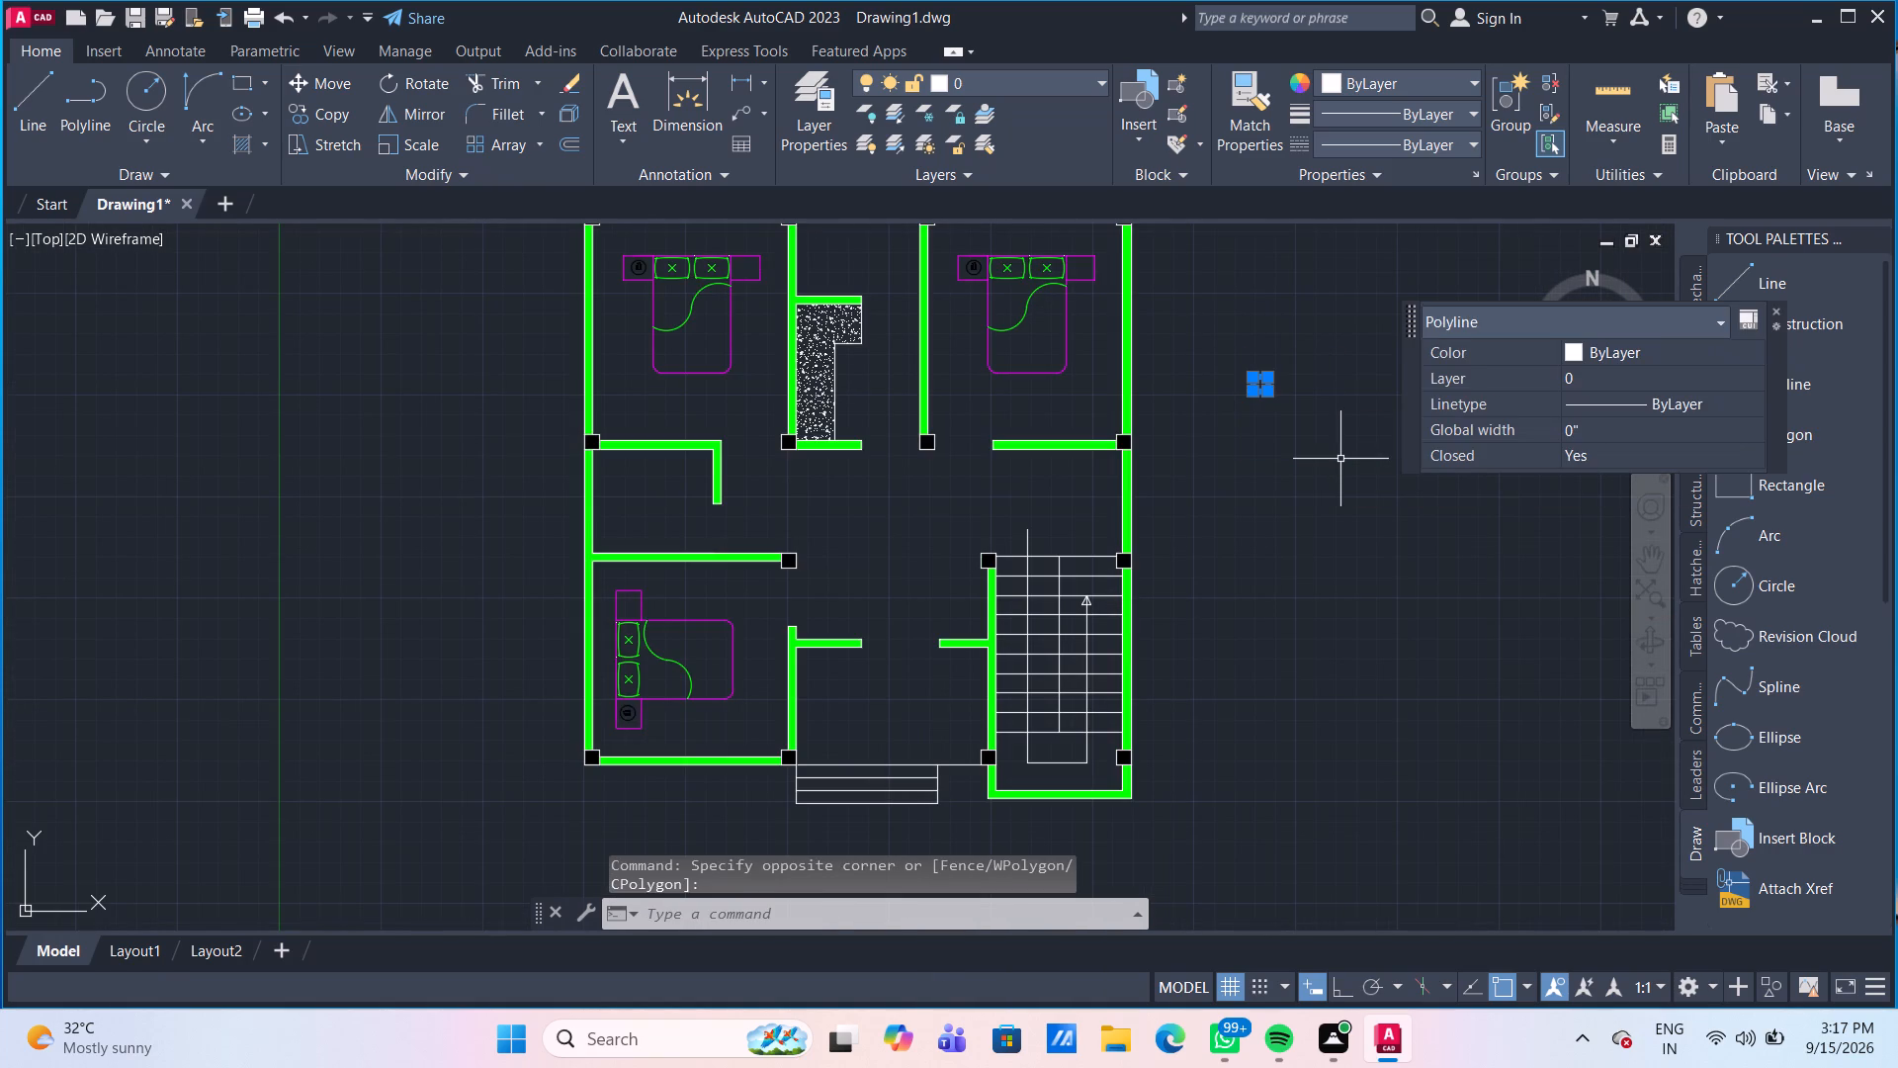
key(Delete)
Dimension the floor plan's overall width between the outer corners of the top wall, placing the dimension line above it.
middle_drag(924, 613, 928, 659)
scroll(909, 472, down, 3)
scroll(908, 426, up, 3)
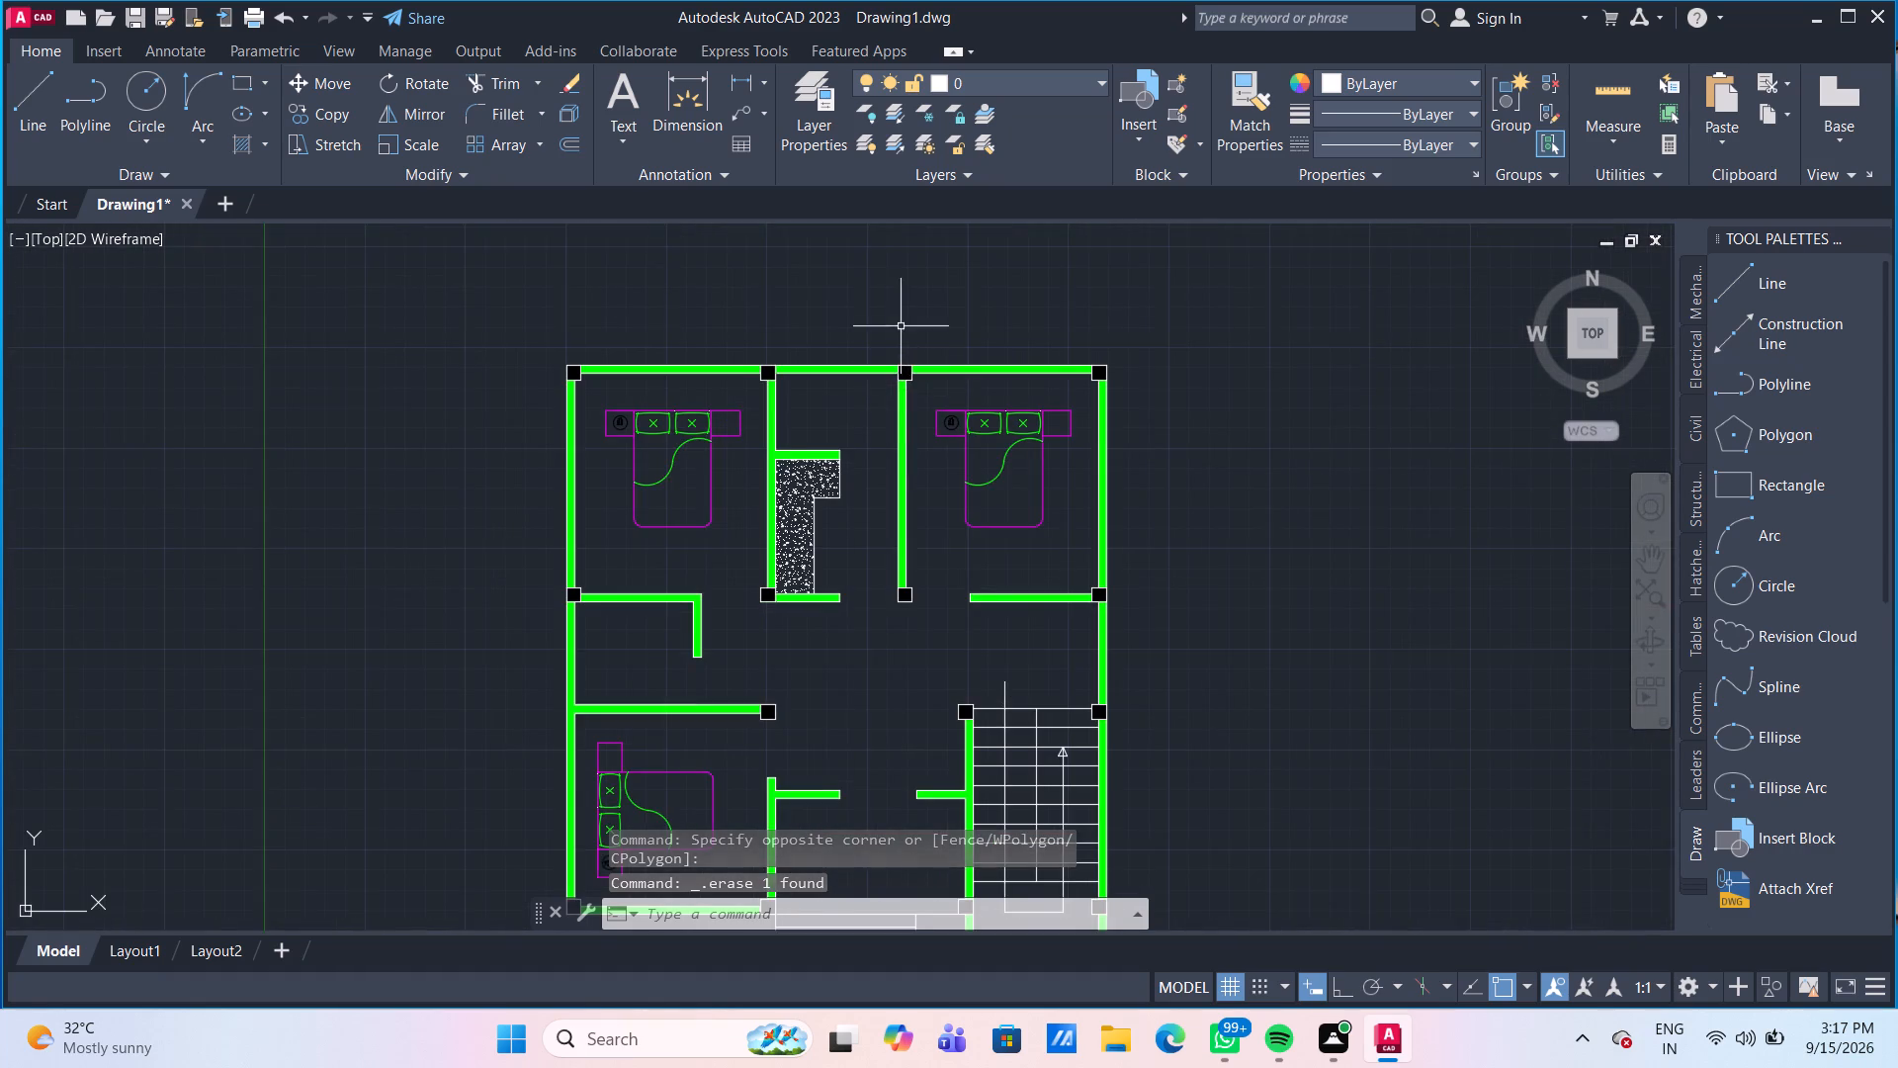
middle_drag(899, 319, 925, 368)
click(673, 103)
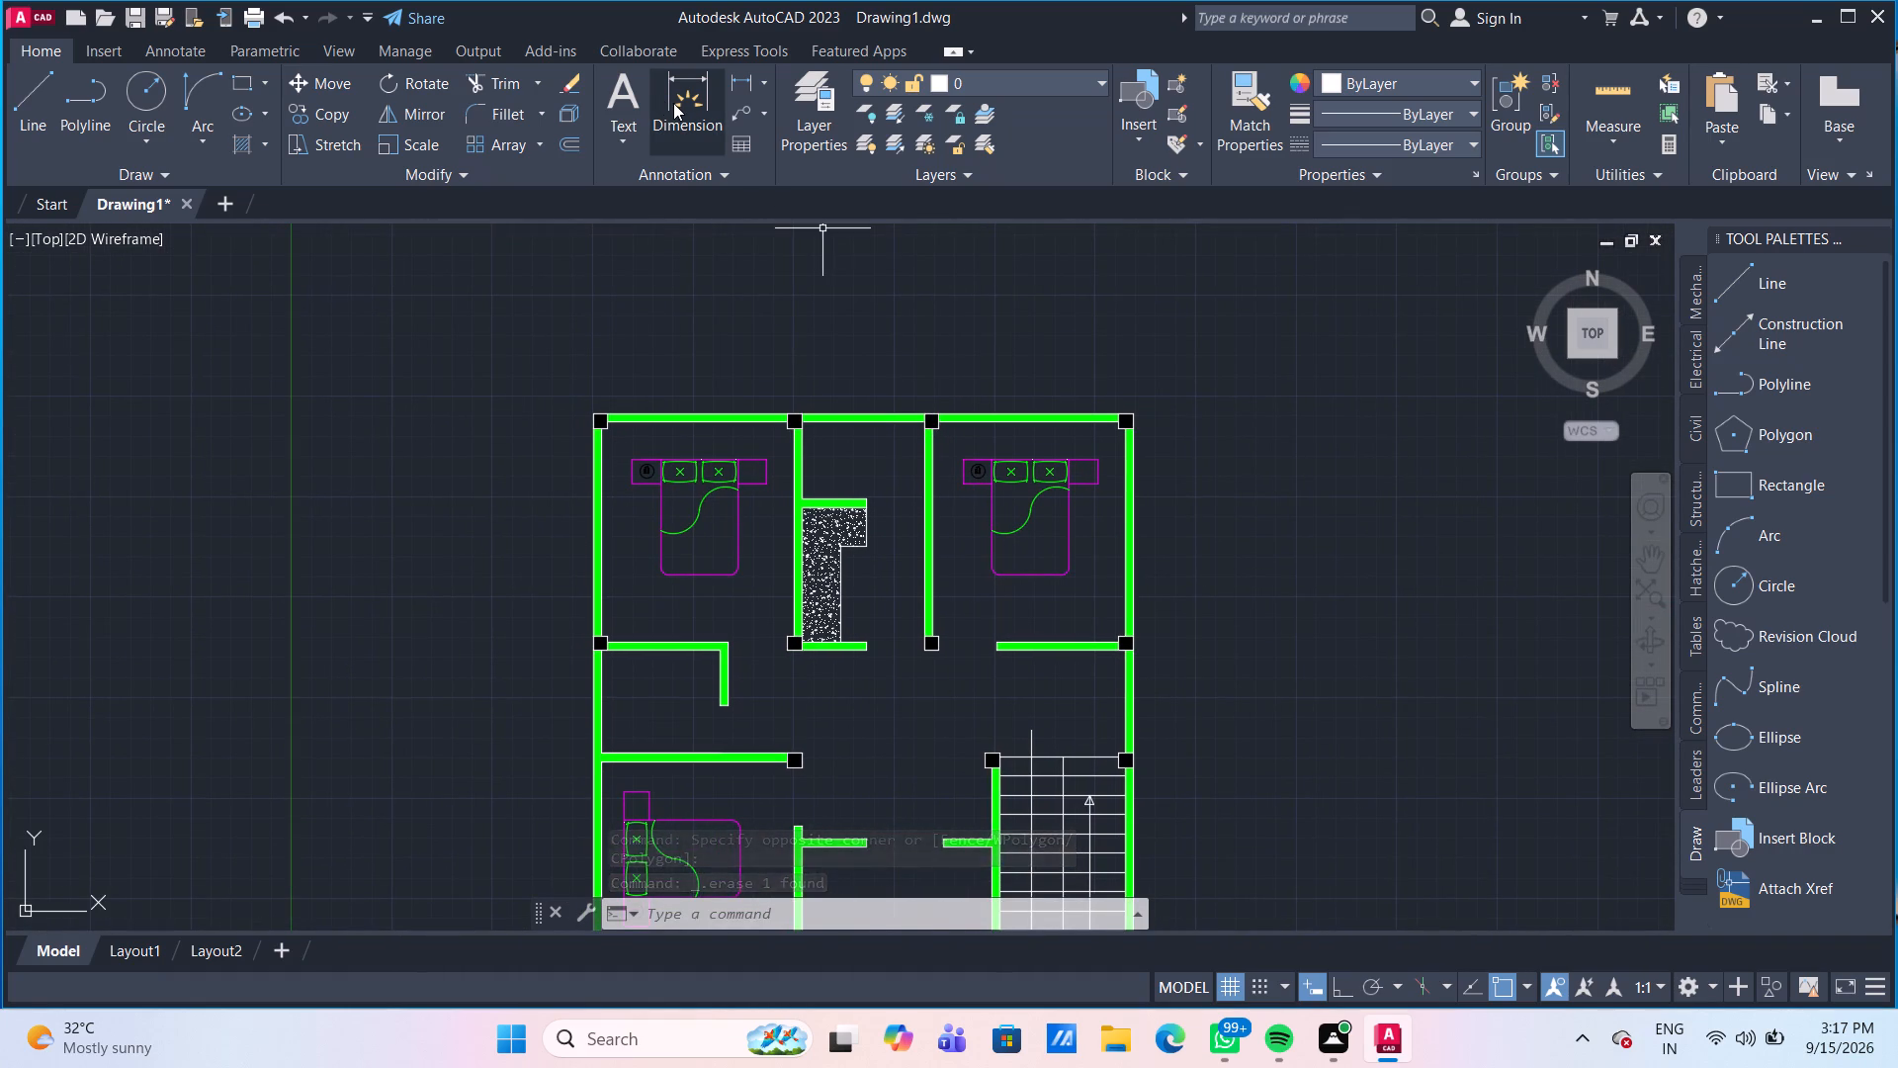
click(593, 410)
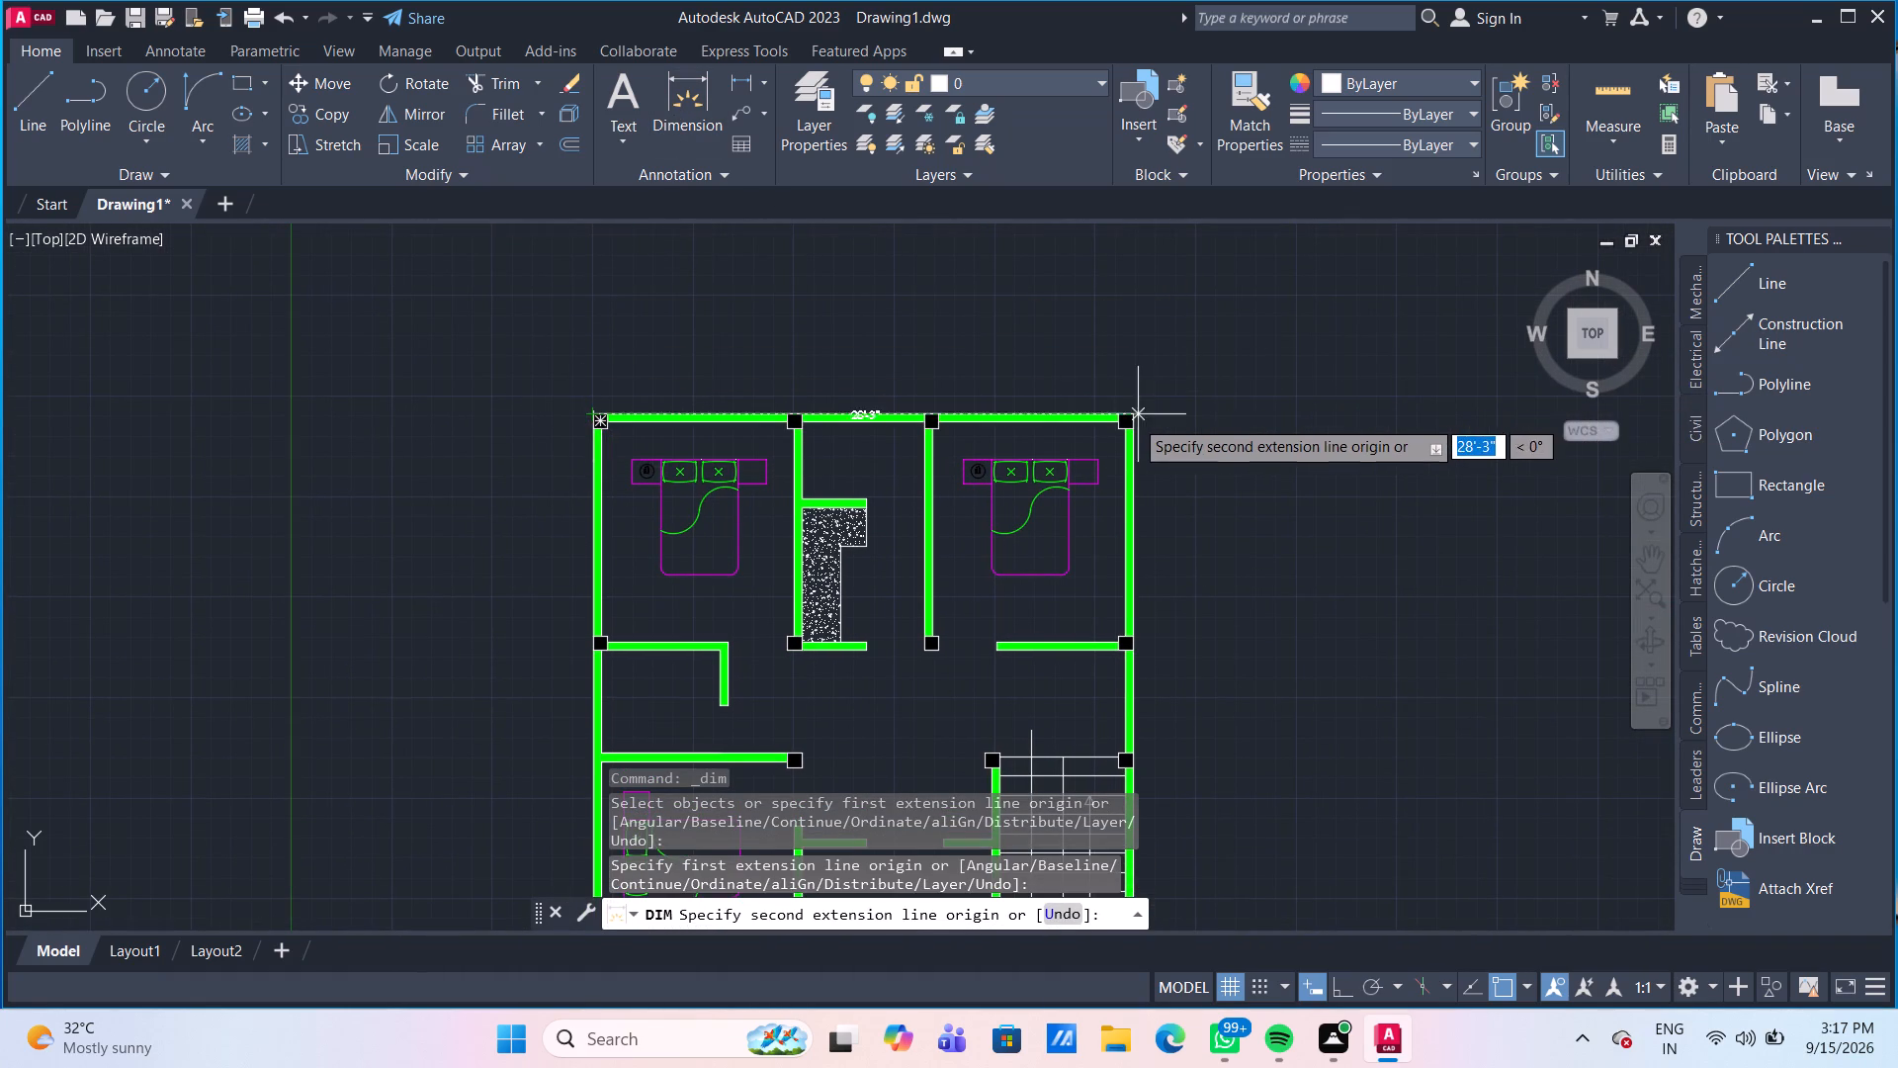
click(1131, 413)
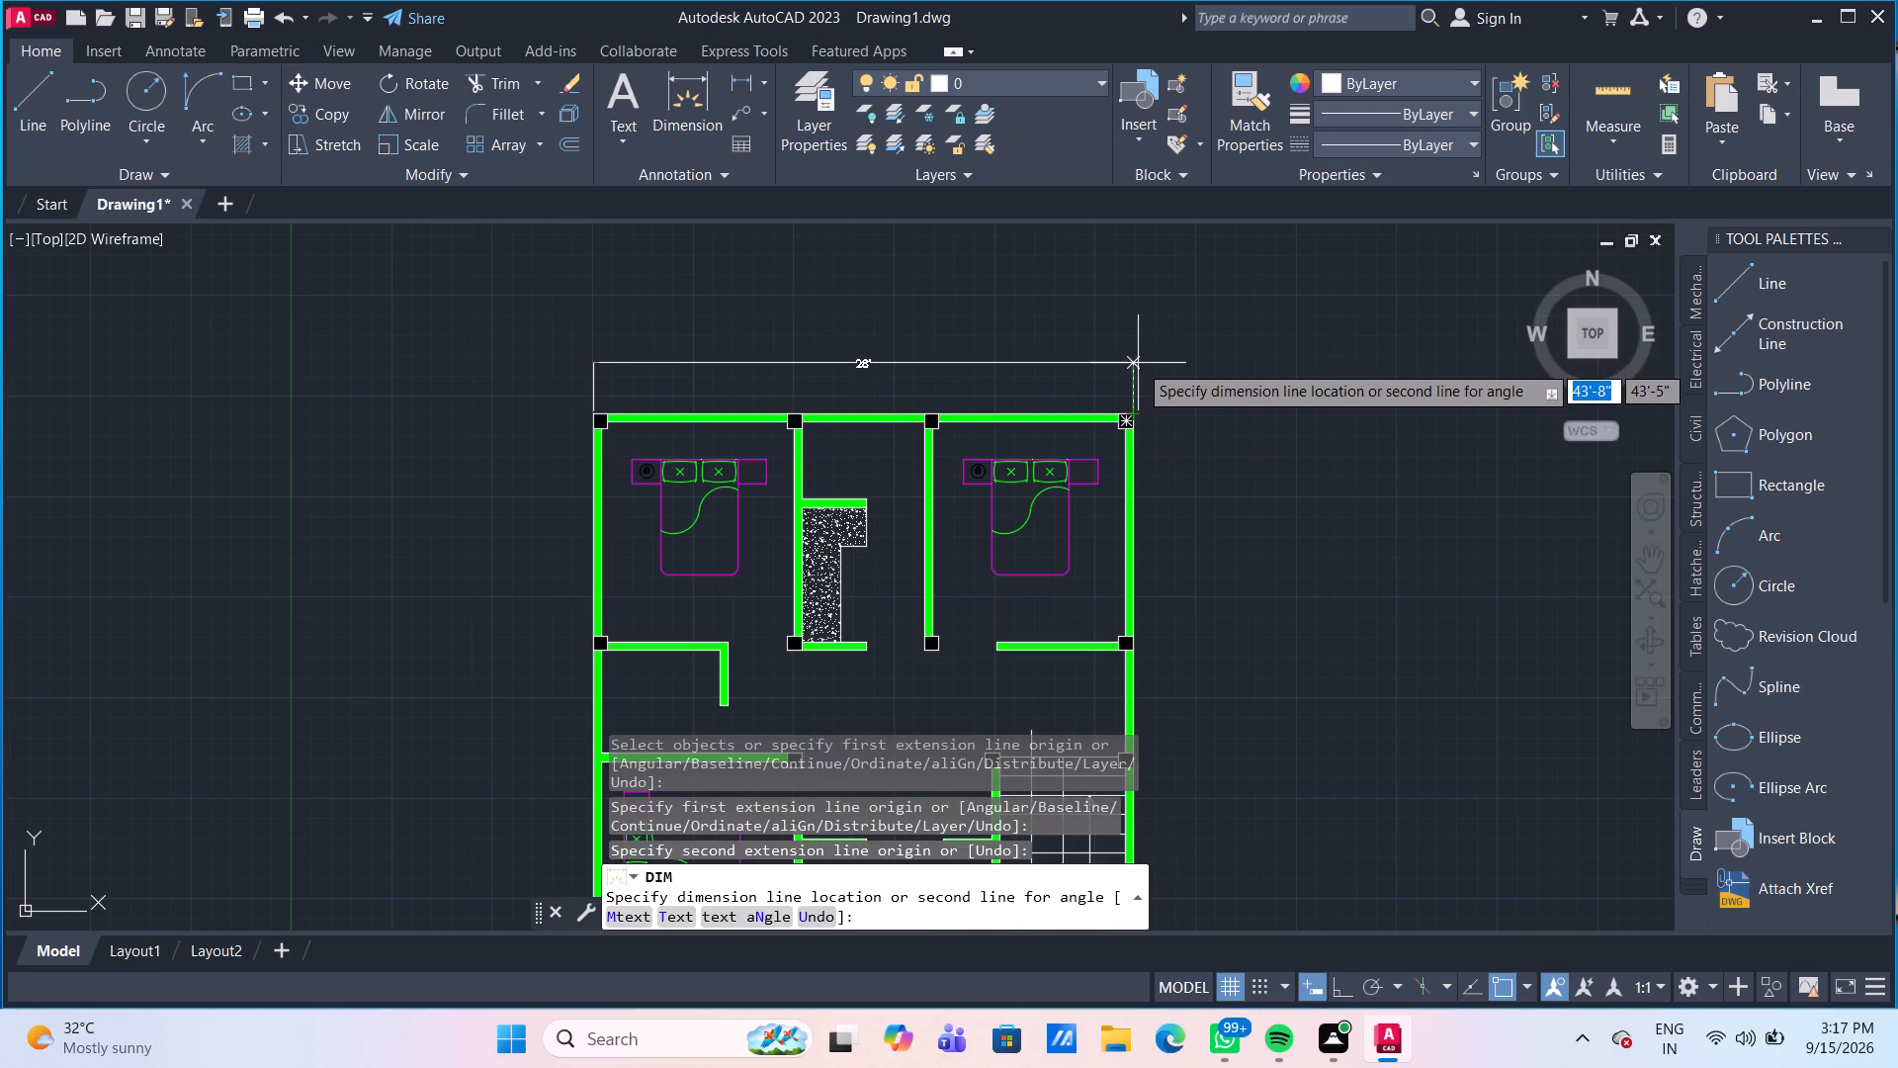
click(1139, 370)
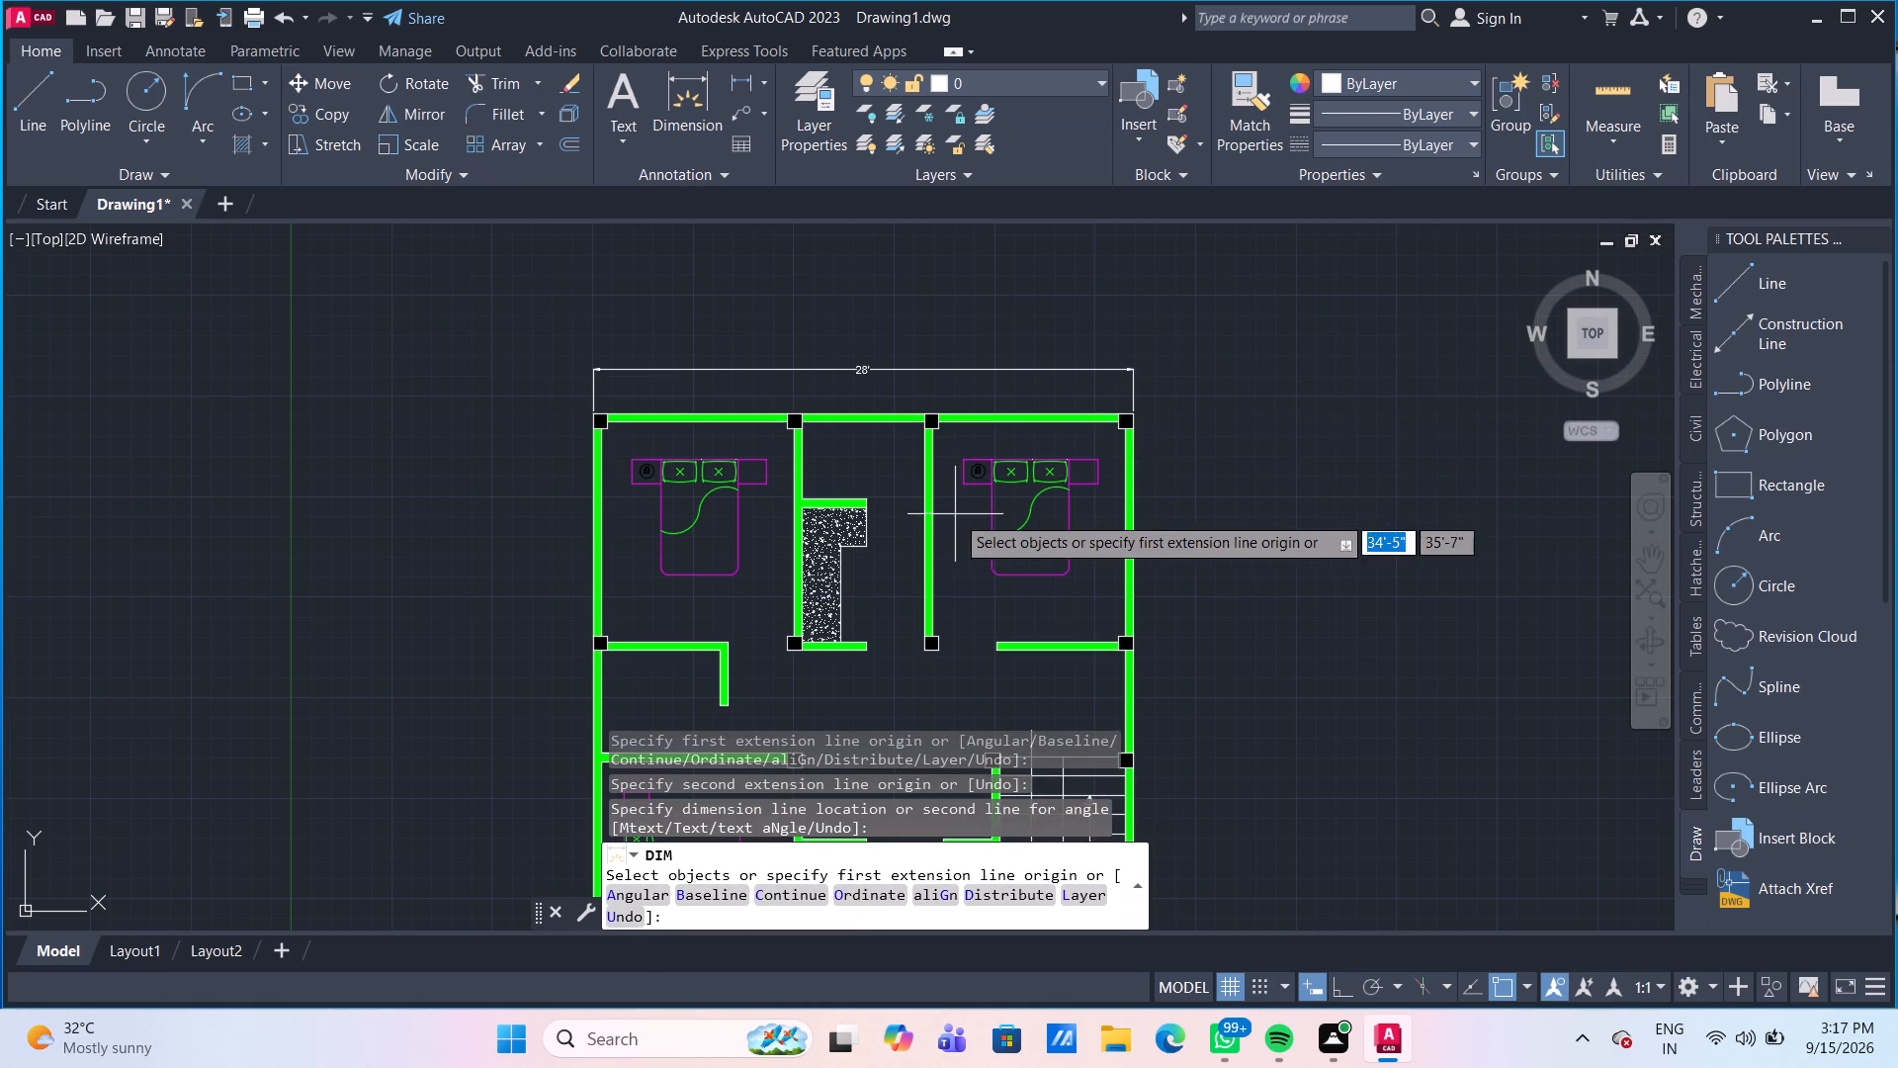
Dimension the floor plan's overall depth between the left outer wall's top and bottom corners, placing the dimension line outside that wall.
middle_drag(955, 514, 1092, 285)
scroll(979, 379, down, 2)
scroll(813, 428, up, 1)
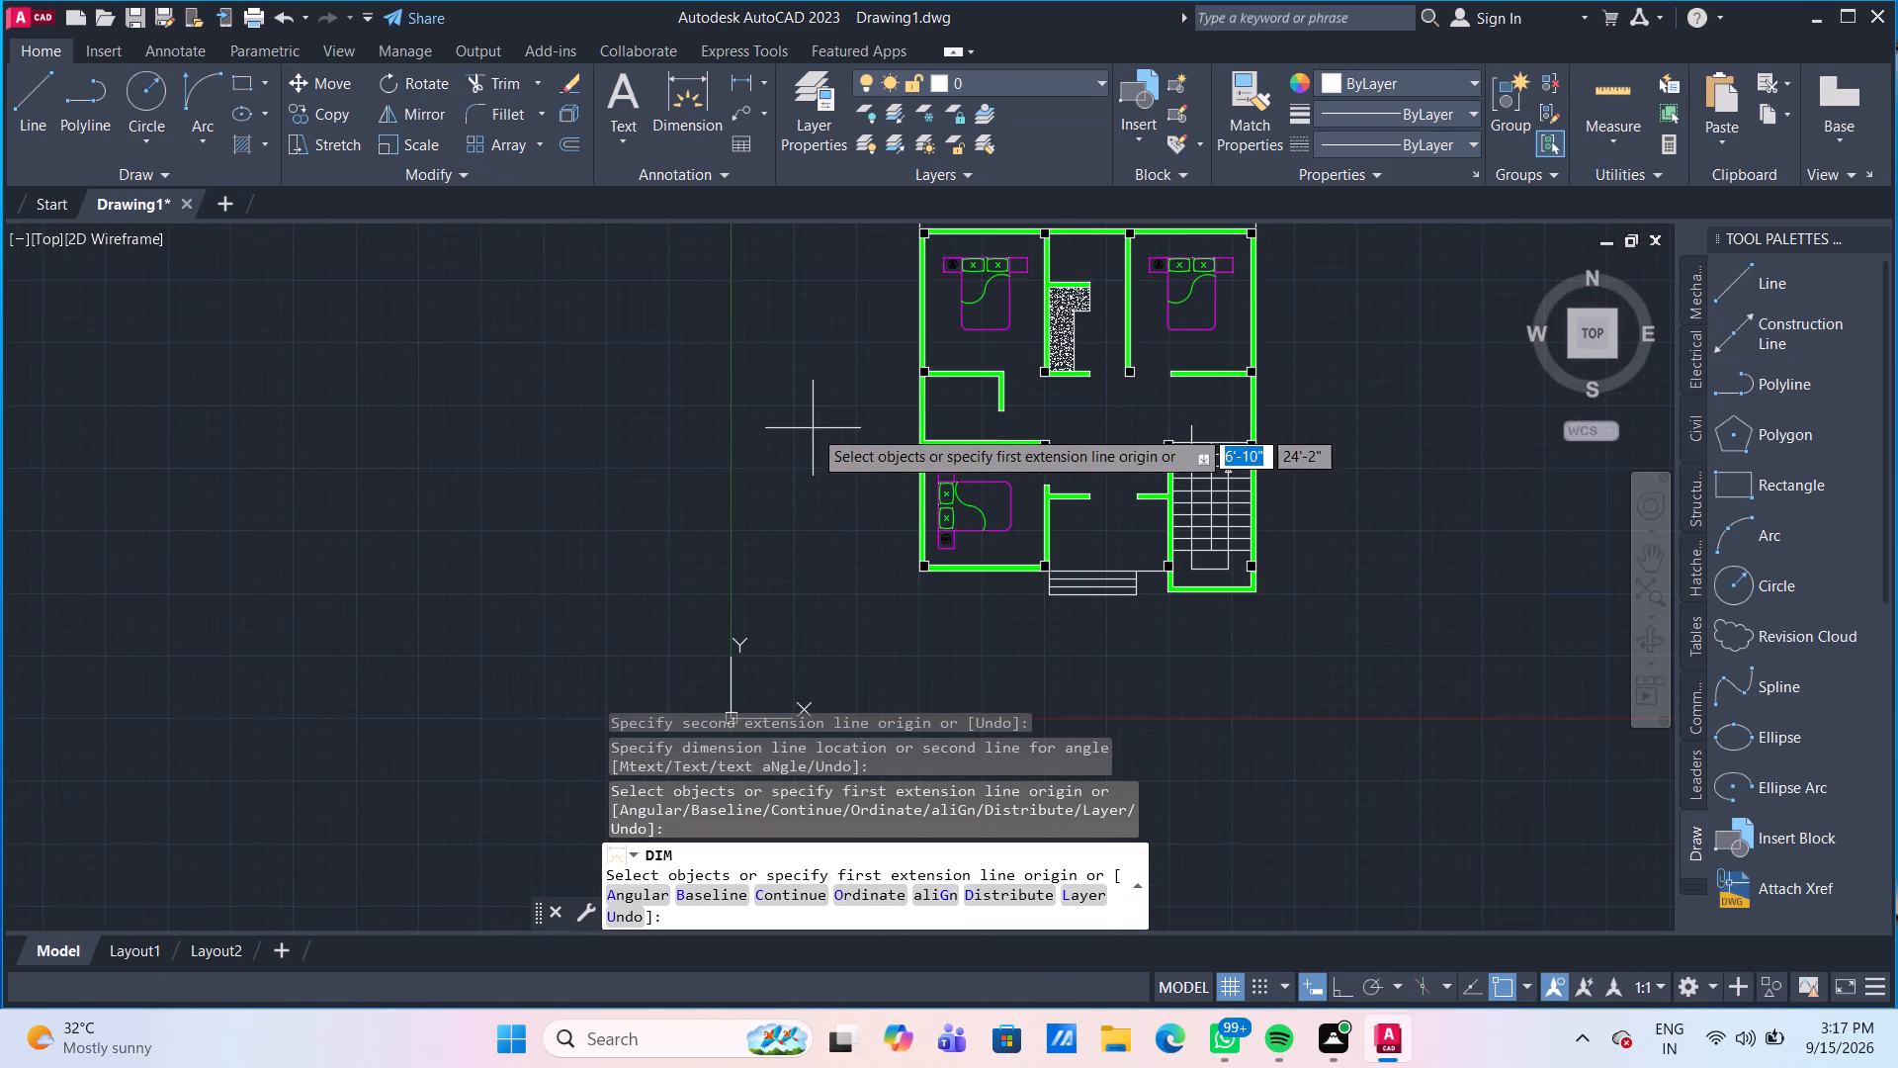
drag(688, 105, 696, 121)
middle_drag(827, 317, 836, 373)
scroll(925, 285, up, 2)
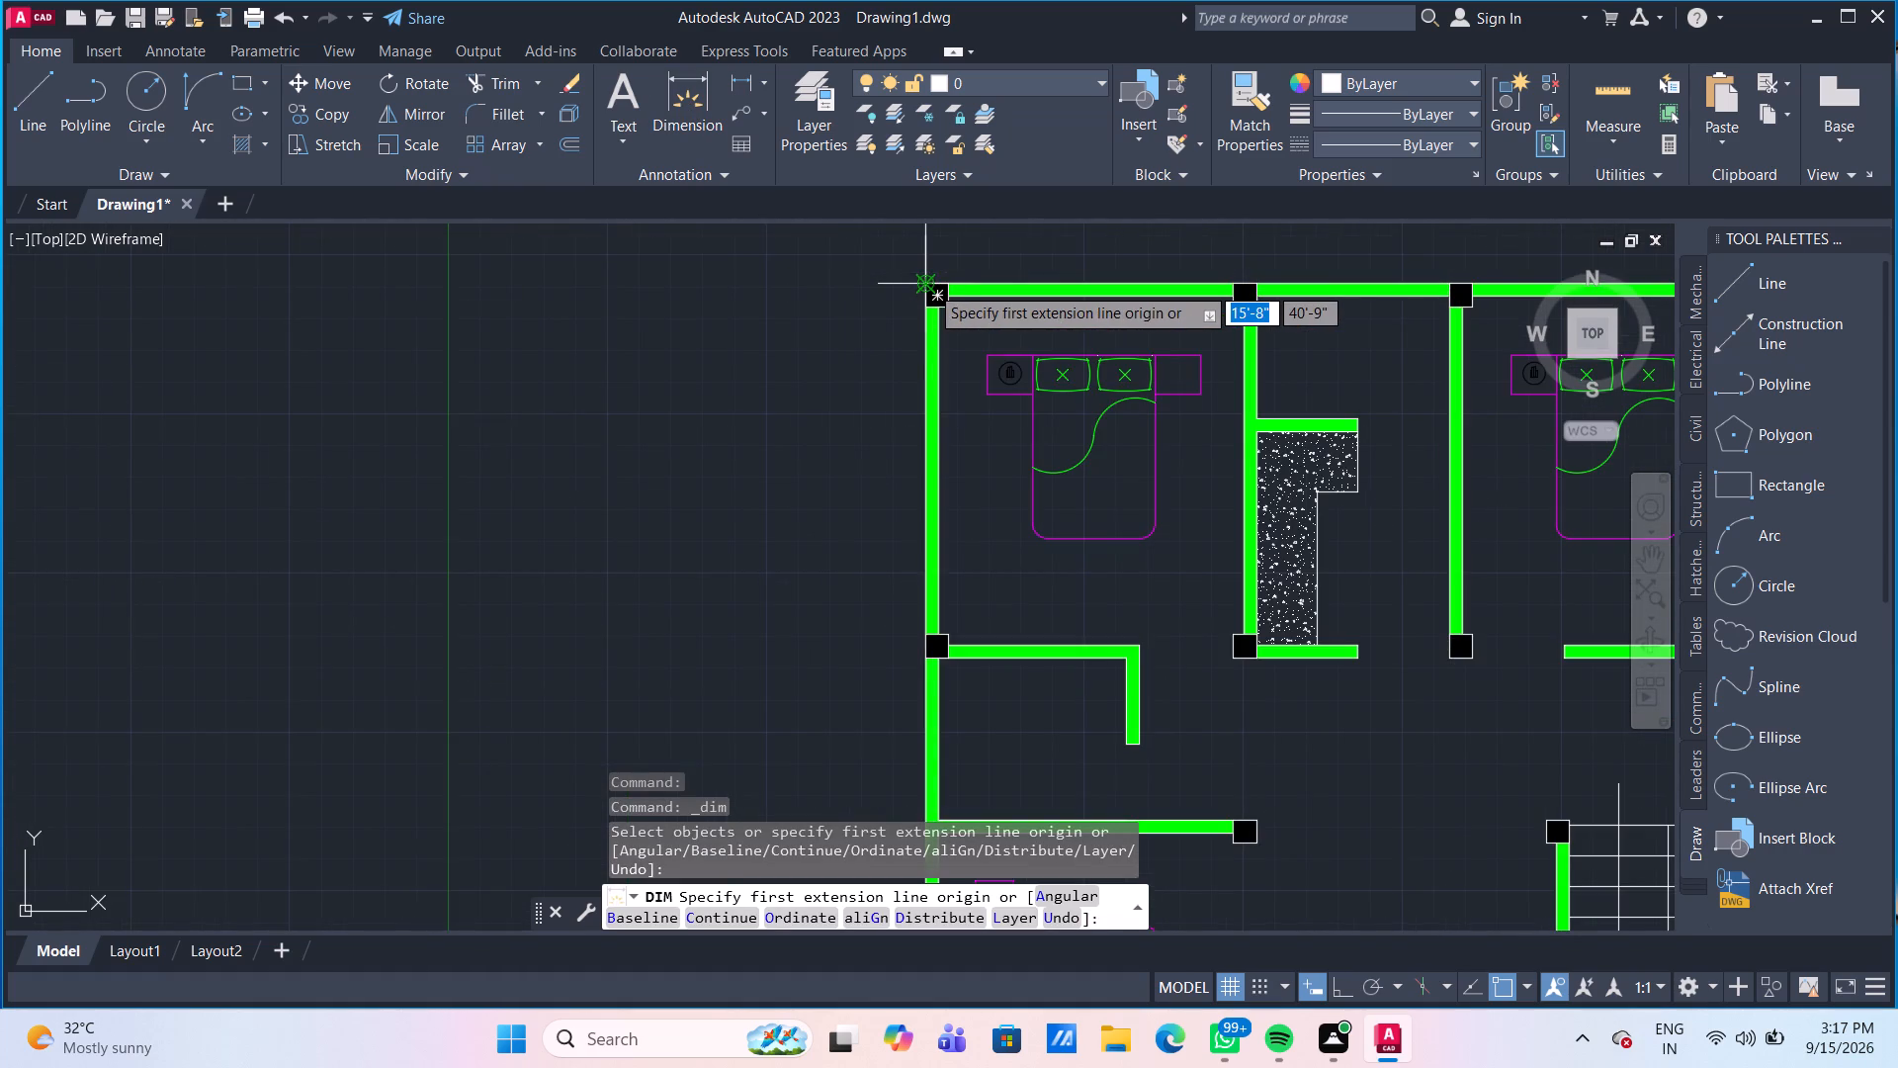
click(929, 285)
scroll(933, 440, down, 3)
scroll(930, 608, up, 3)
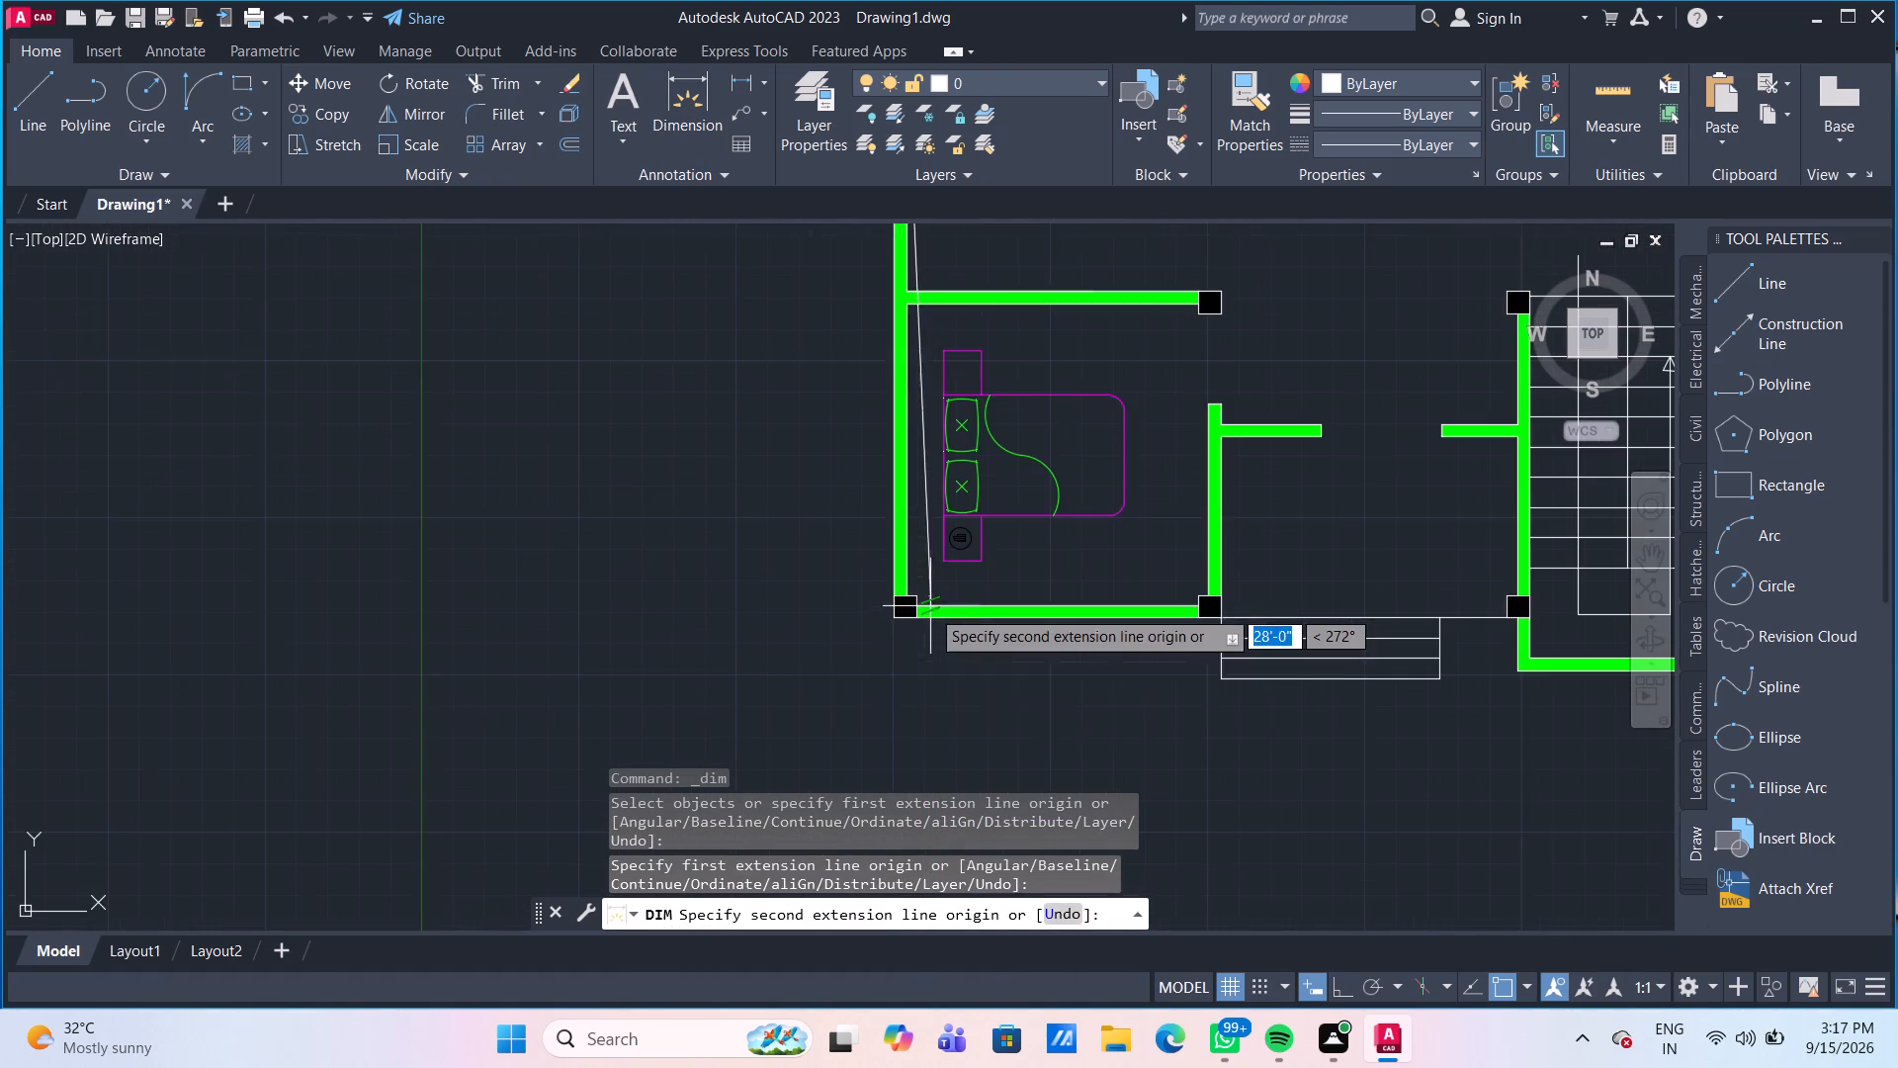
scroll(883, 628, up, 2)
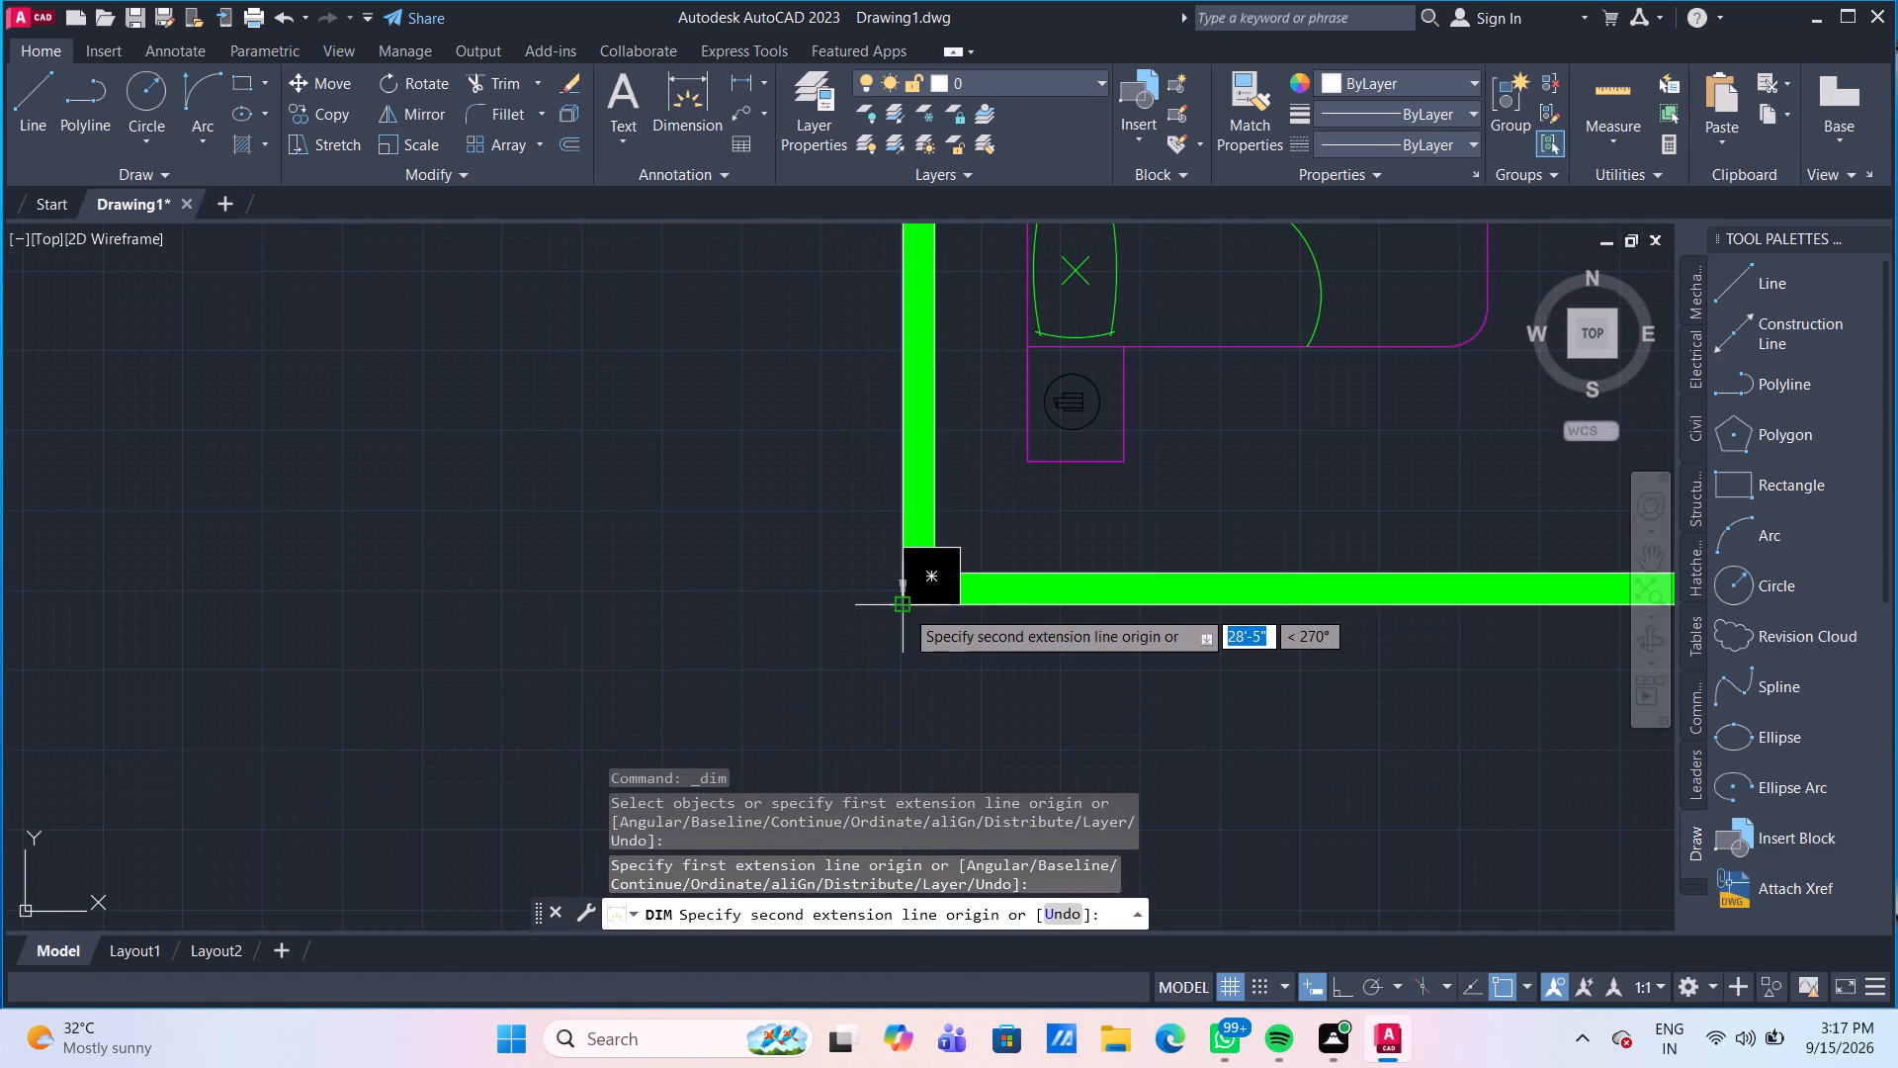
click(905, 608)
scroll(788, 578, down, 3)
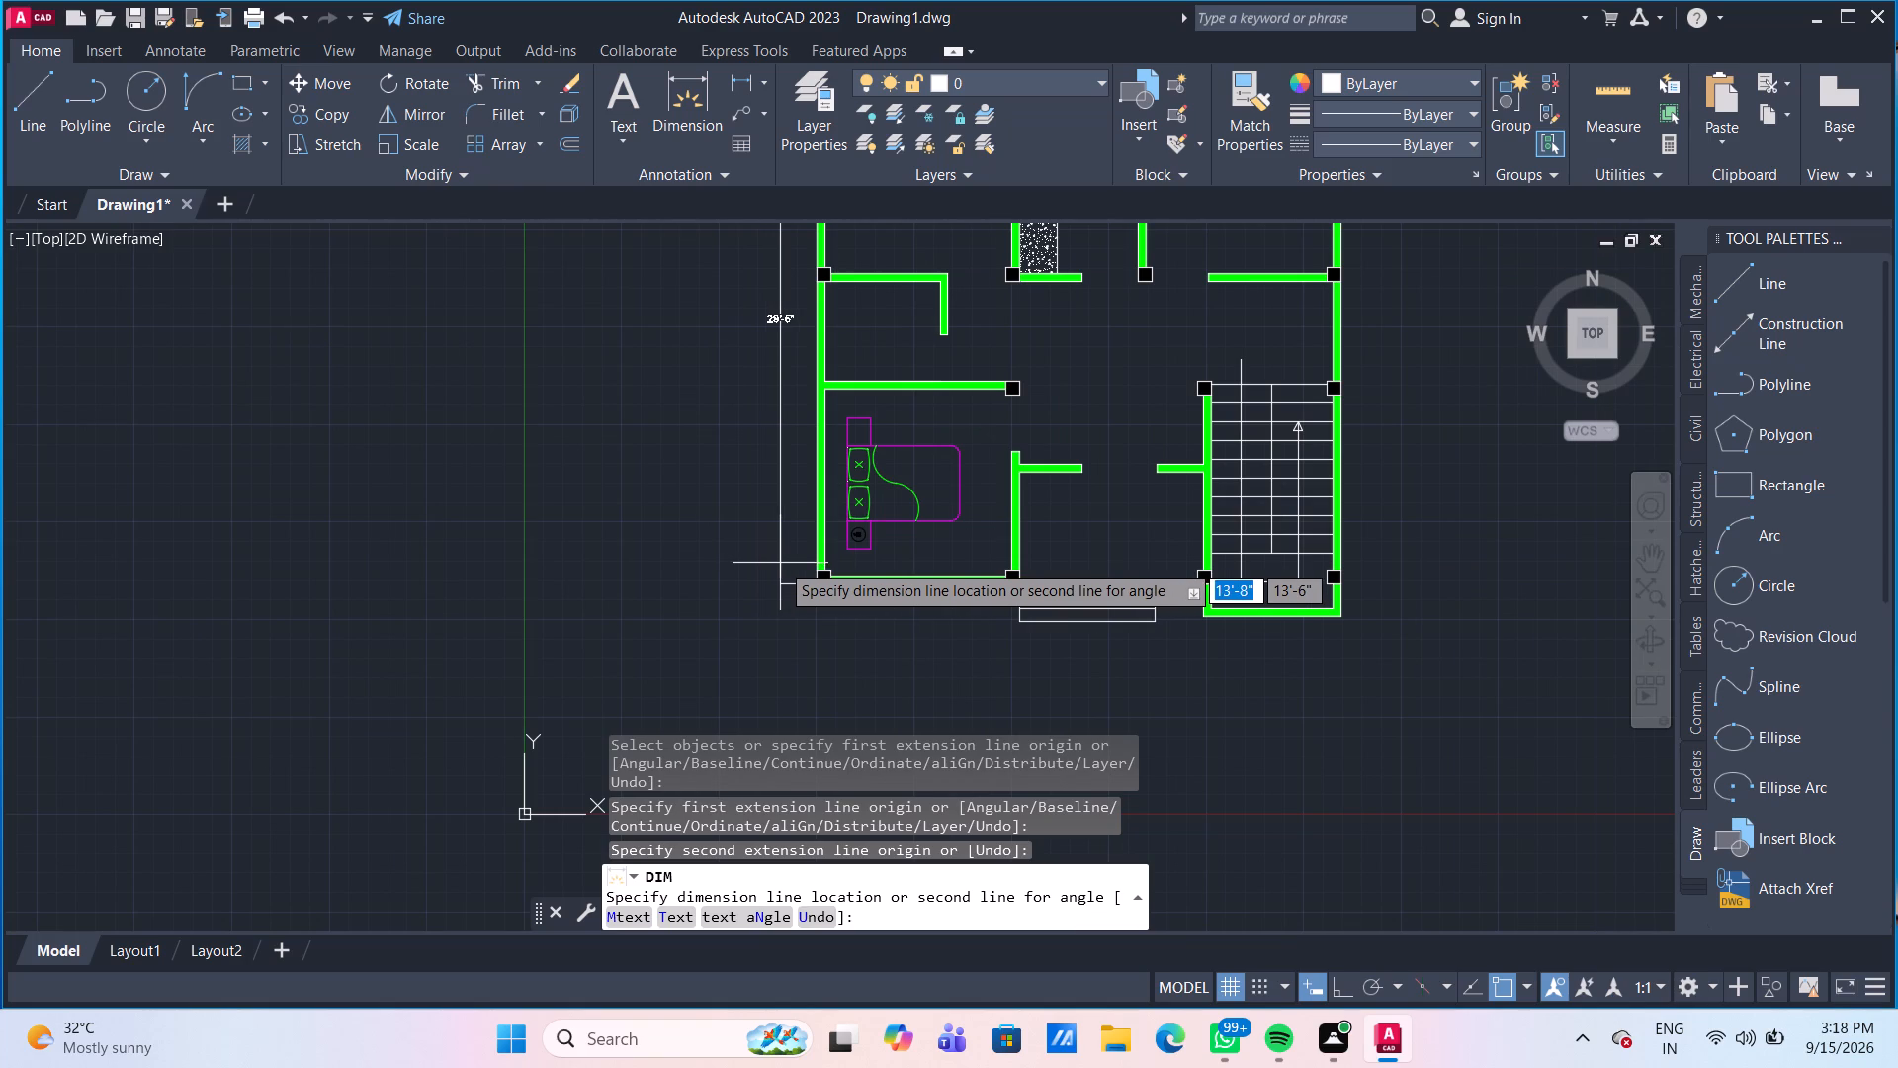
click(783, 563)
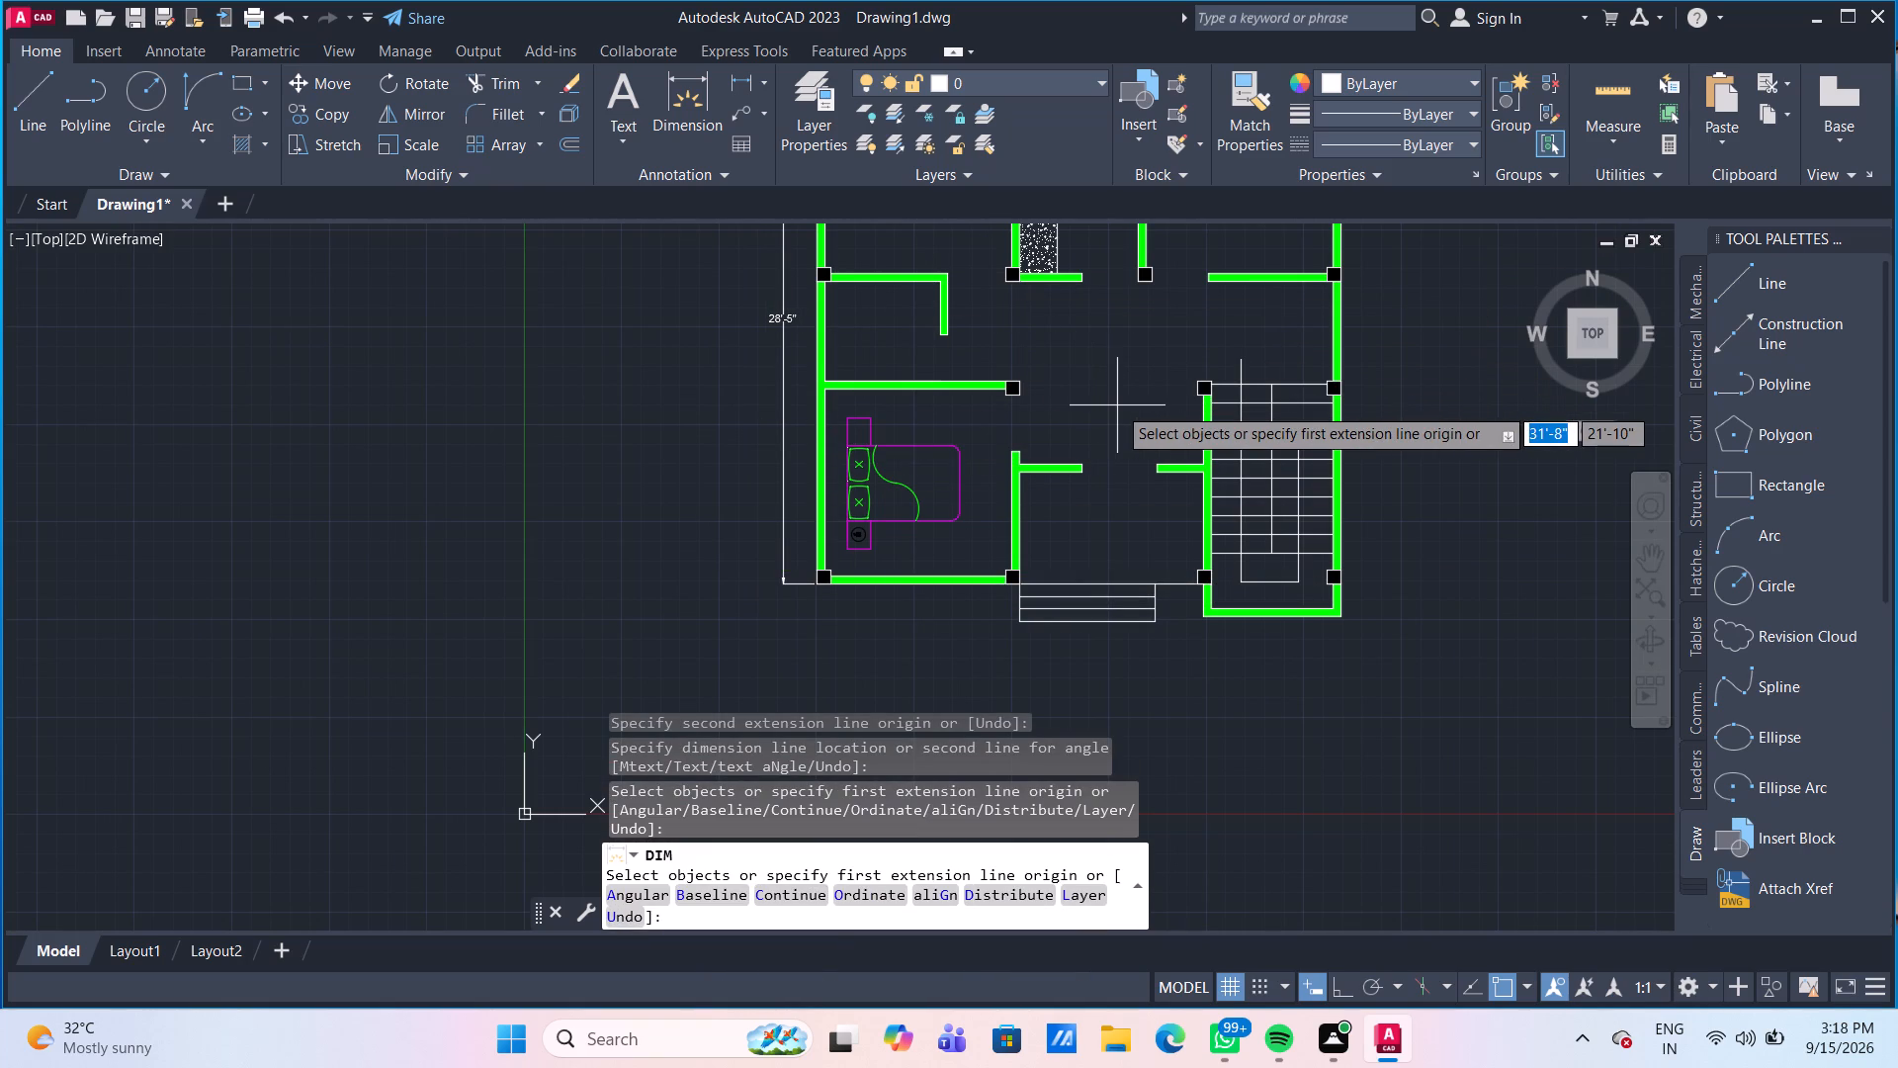
Dimension the staircase's clear width between the inner faces of its side walls, placing the dimension line across the upper treads.
middle_drag(1117, 407, 1101, 485)
middle_drag(1086, 582, 1024, 514)
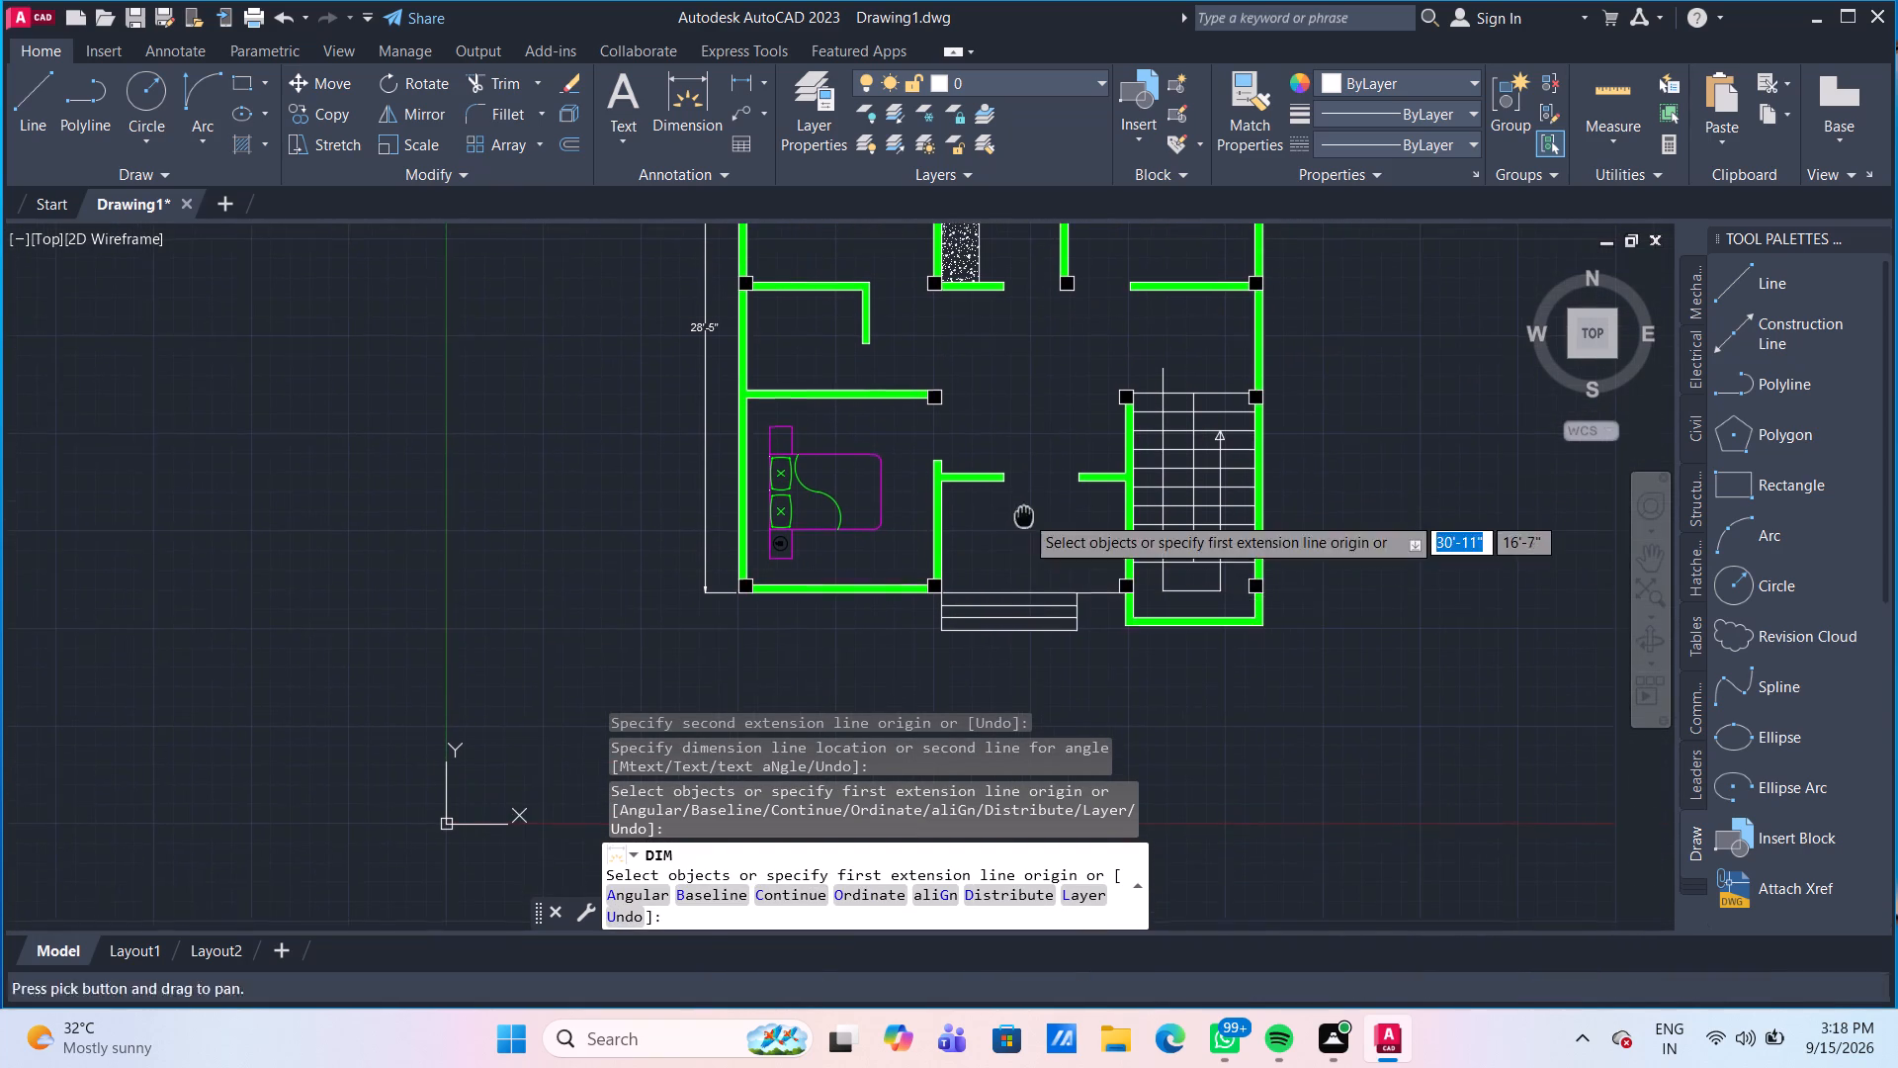
middle_drag(1024, 514, 992, 447)
scroll(992, 447, up, 1)
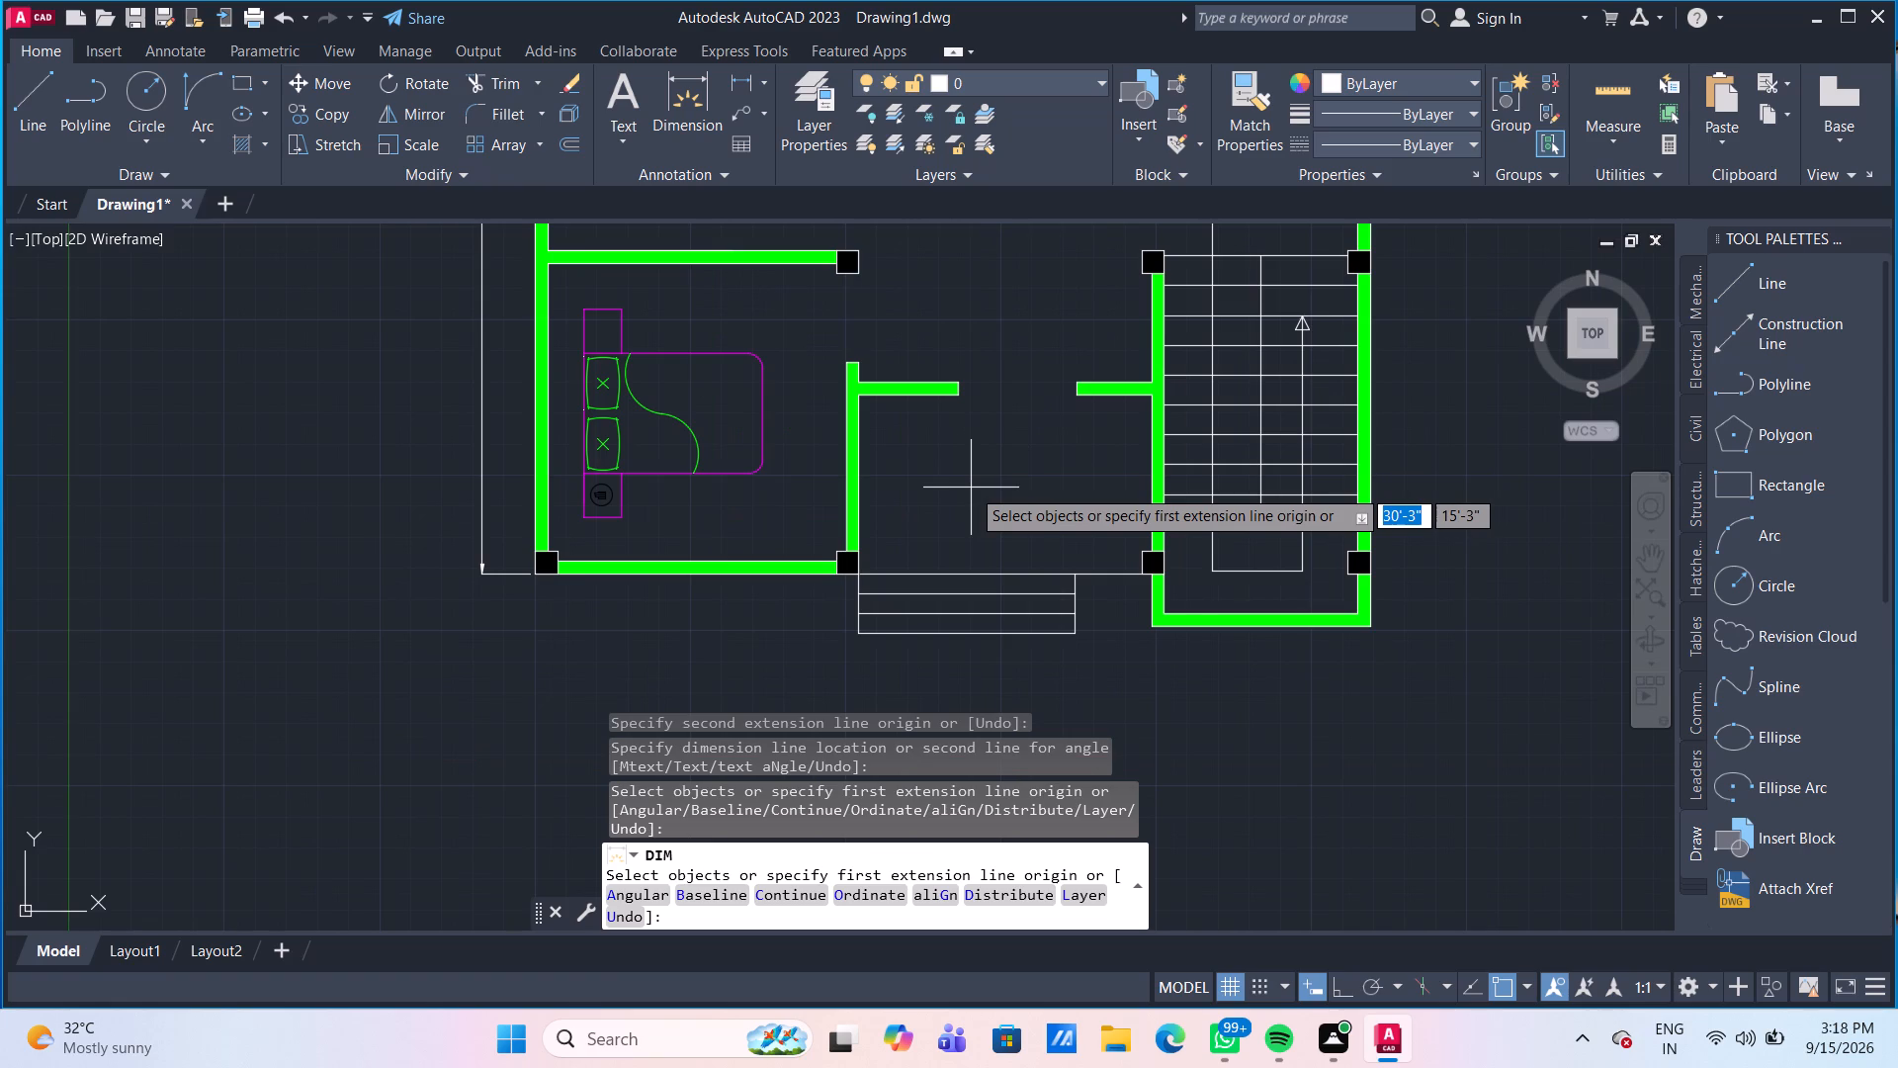
middle_drag(1005, 515, 1010, 578)
scroll(1005, 574, down, 1)
middle_drag(1005, 574, 973, 493)
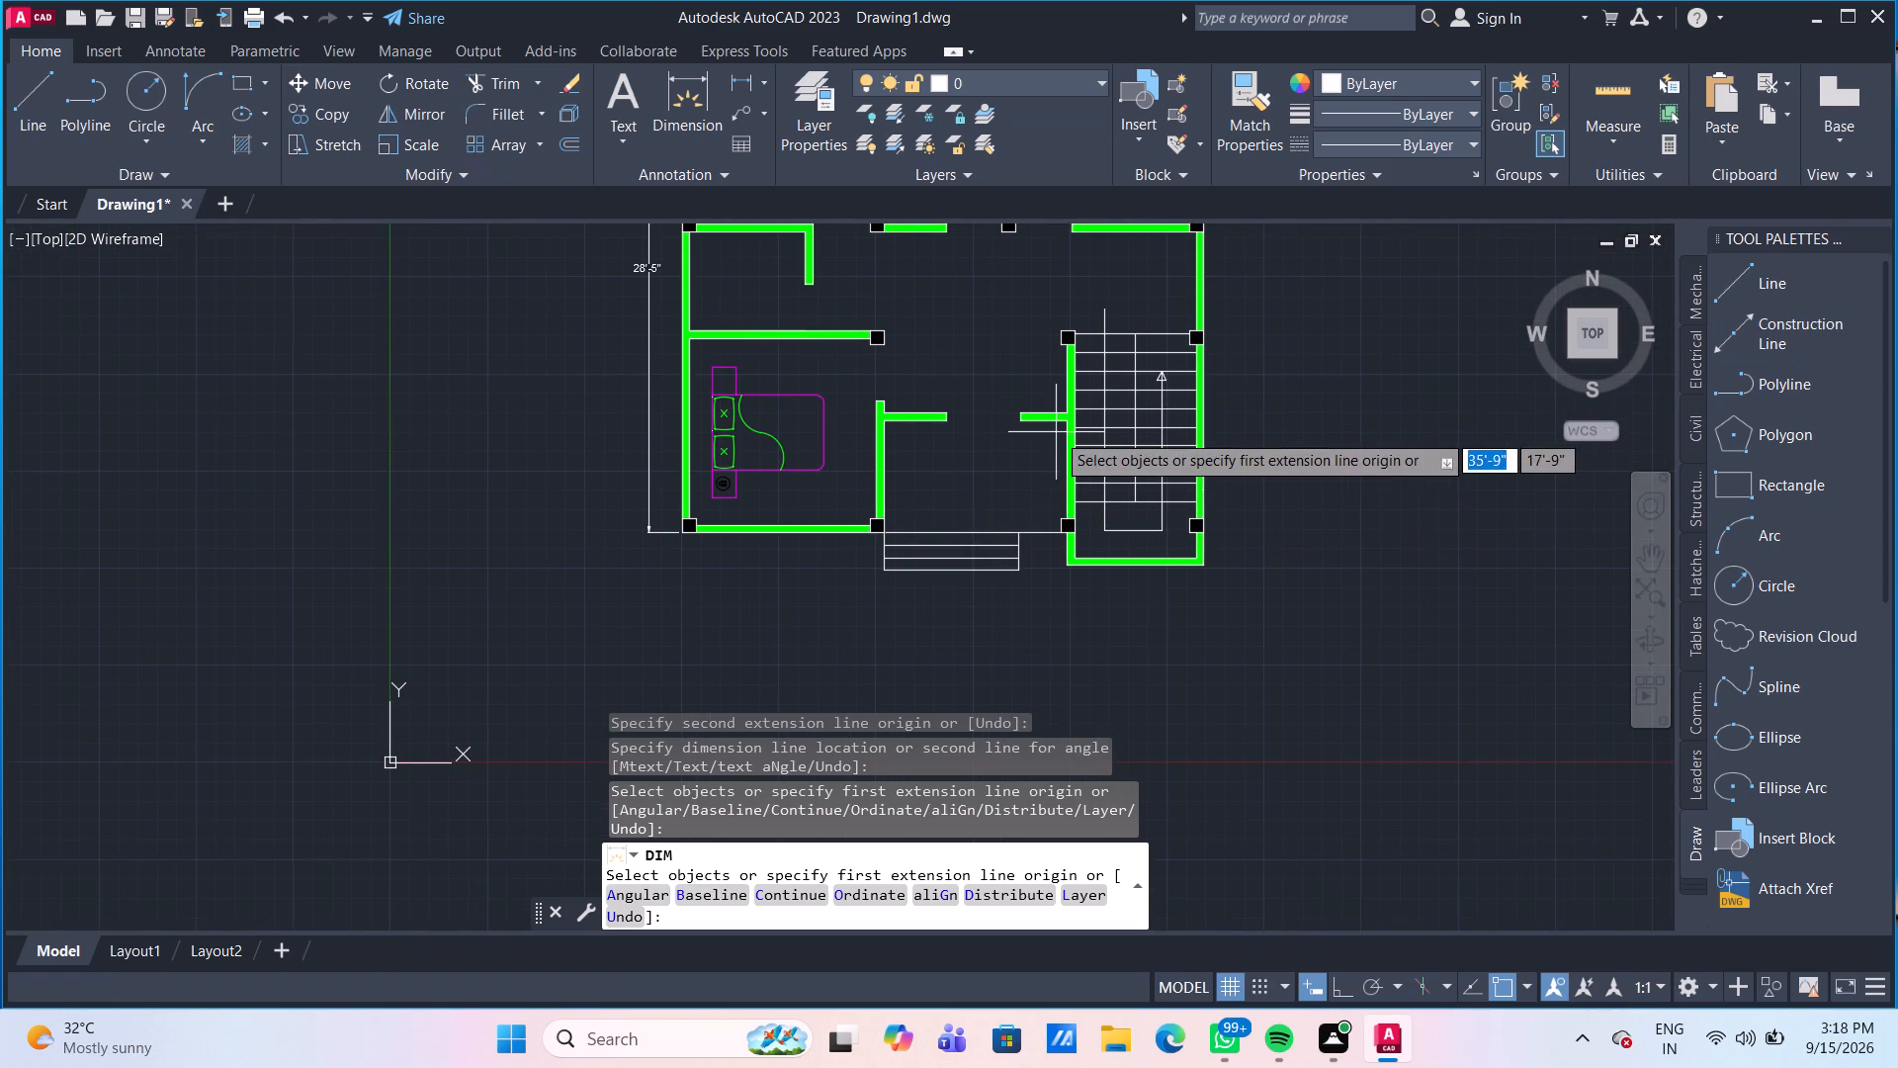
scroll(1134, 375, up, 3)
middle_drag(1106, 406, 1100, 485)
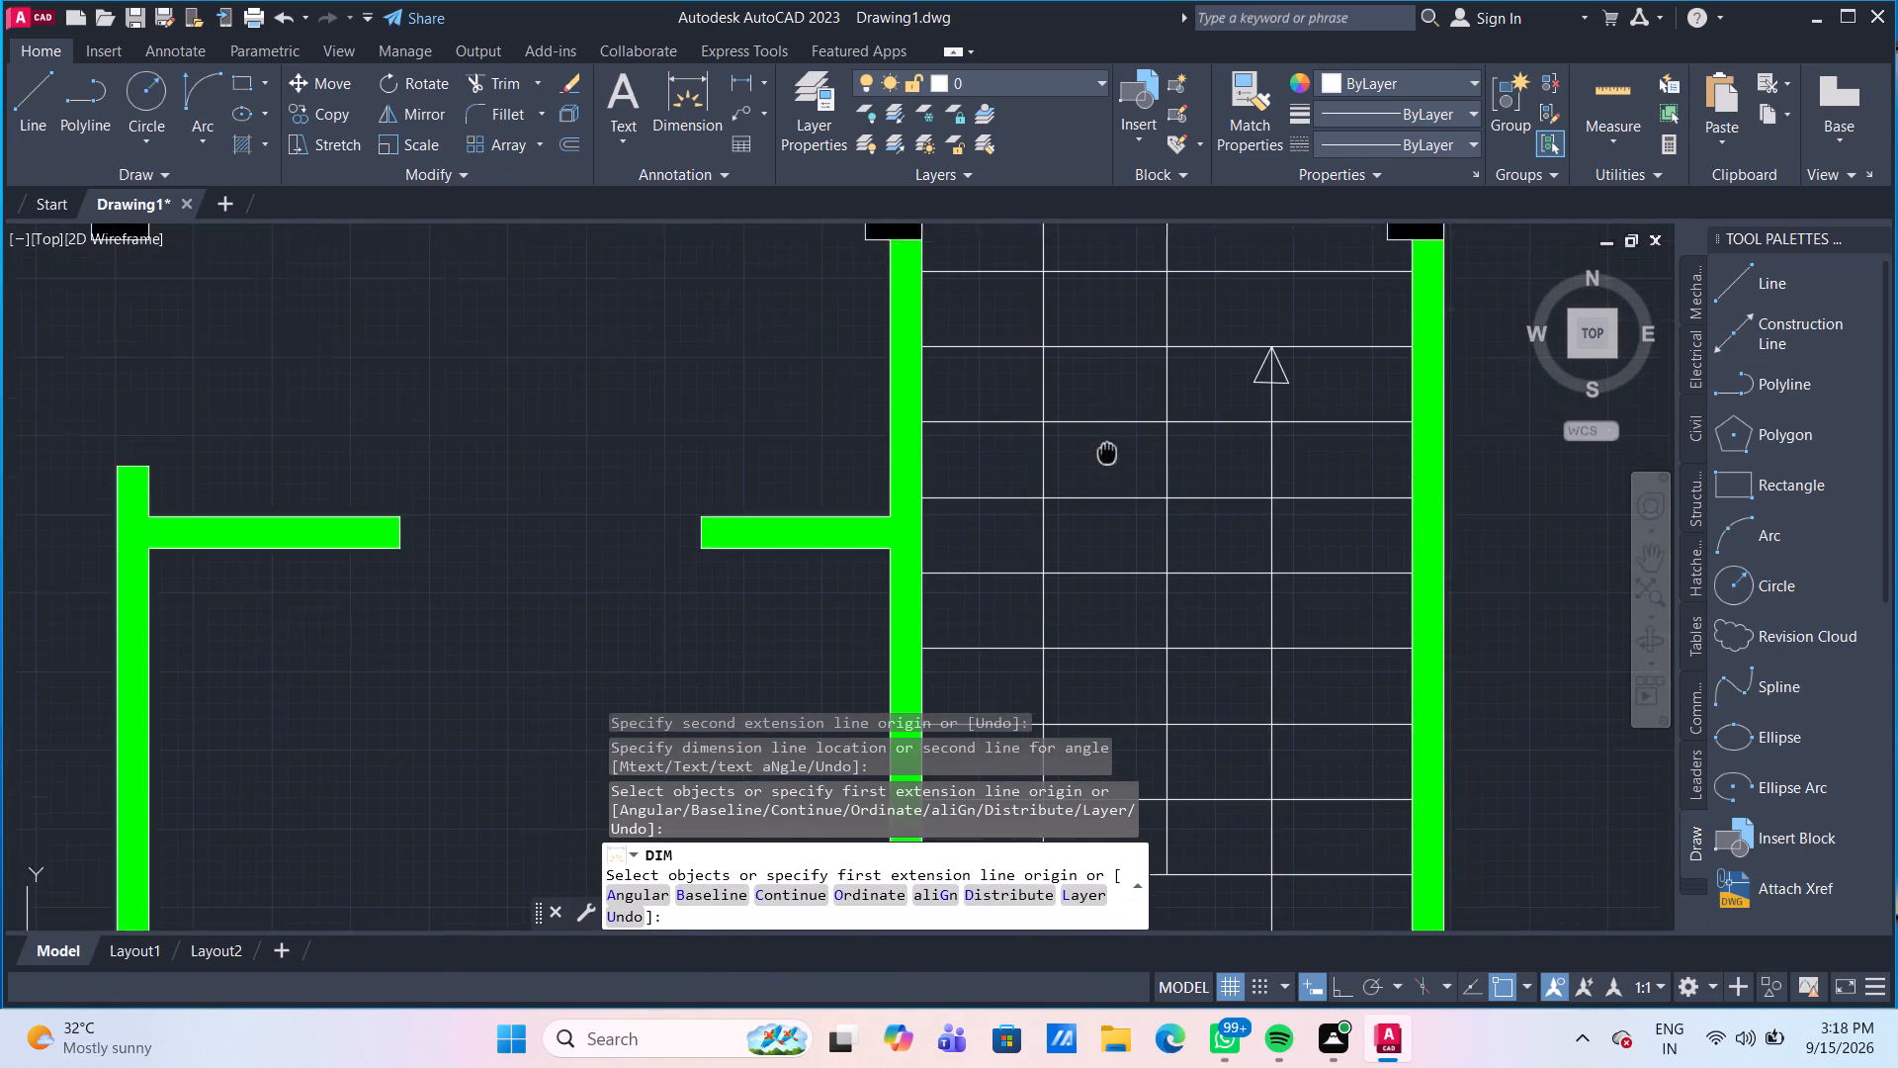
middle_drag(1100, 485, 1060, 581)
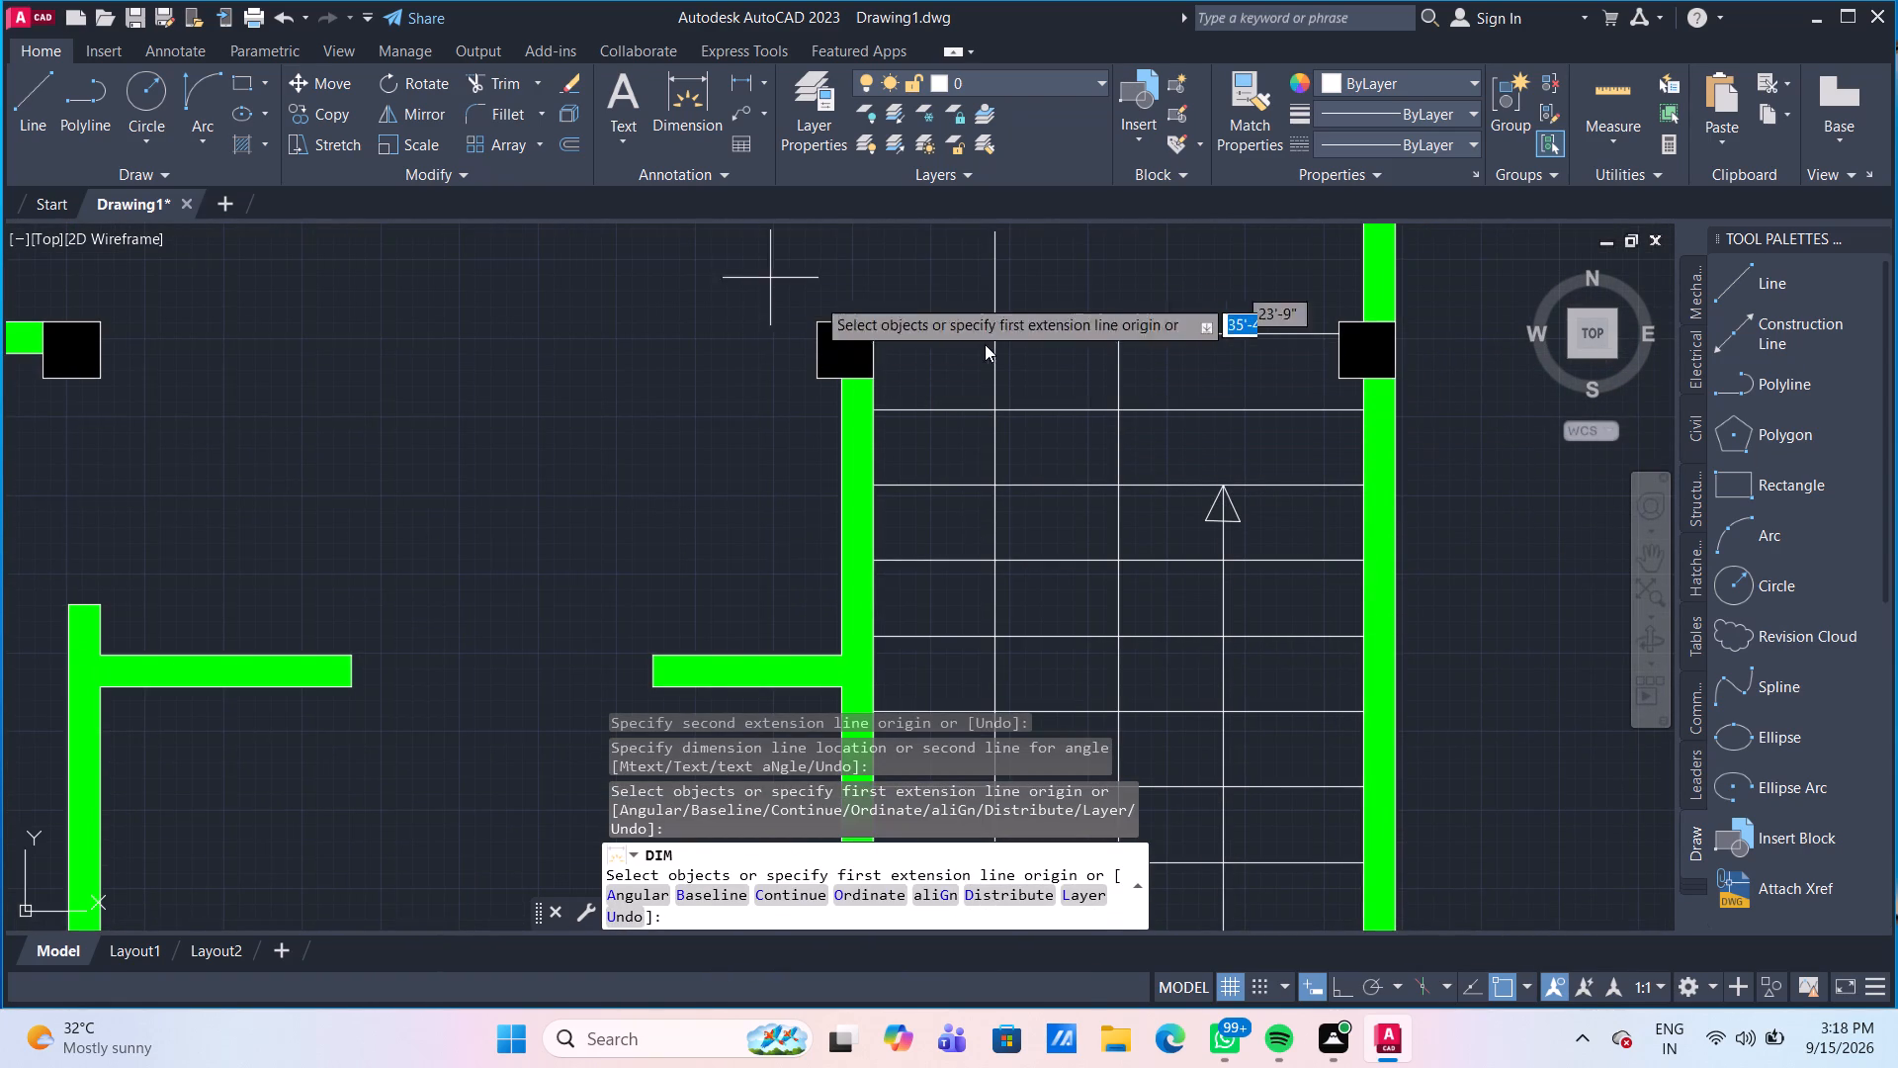
click(878, 378)
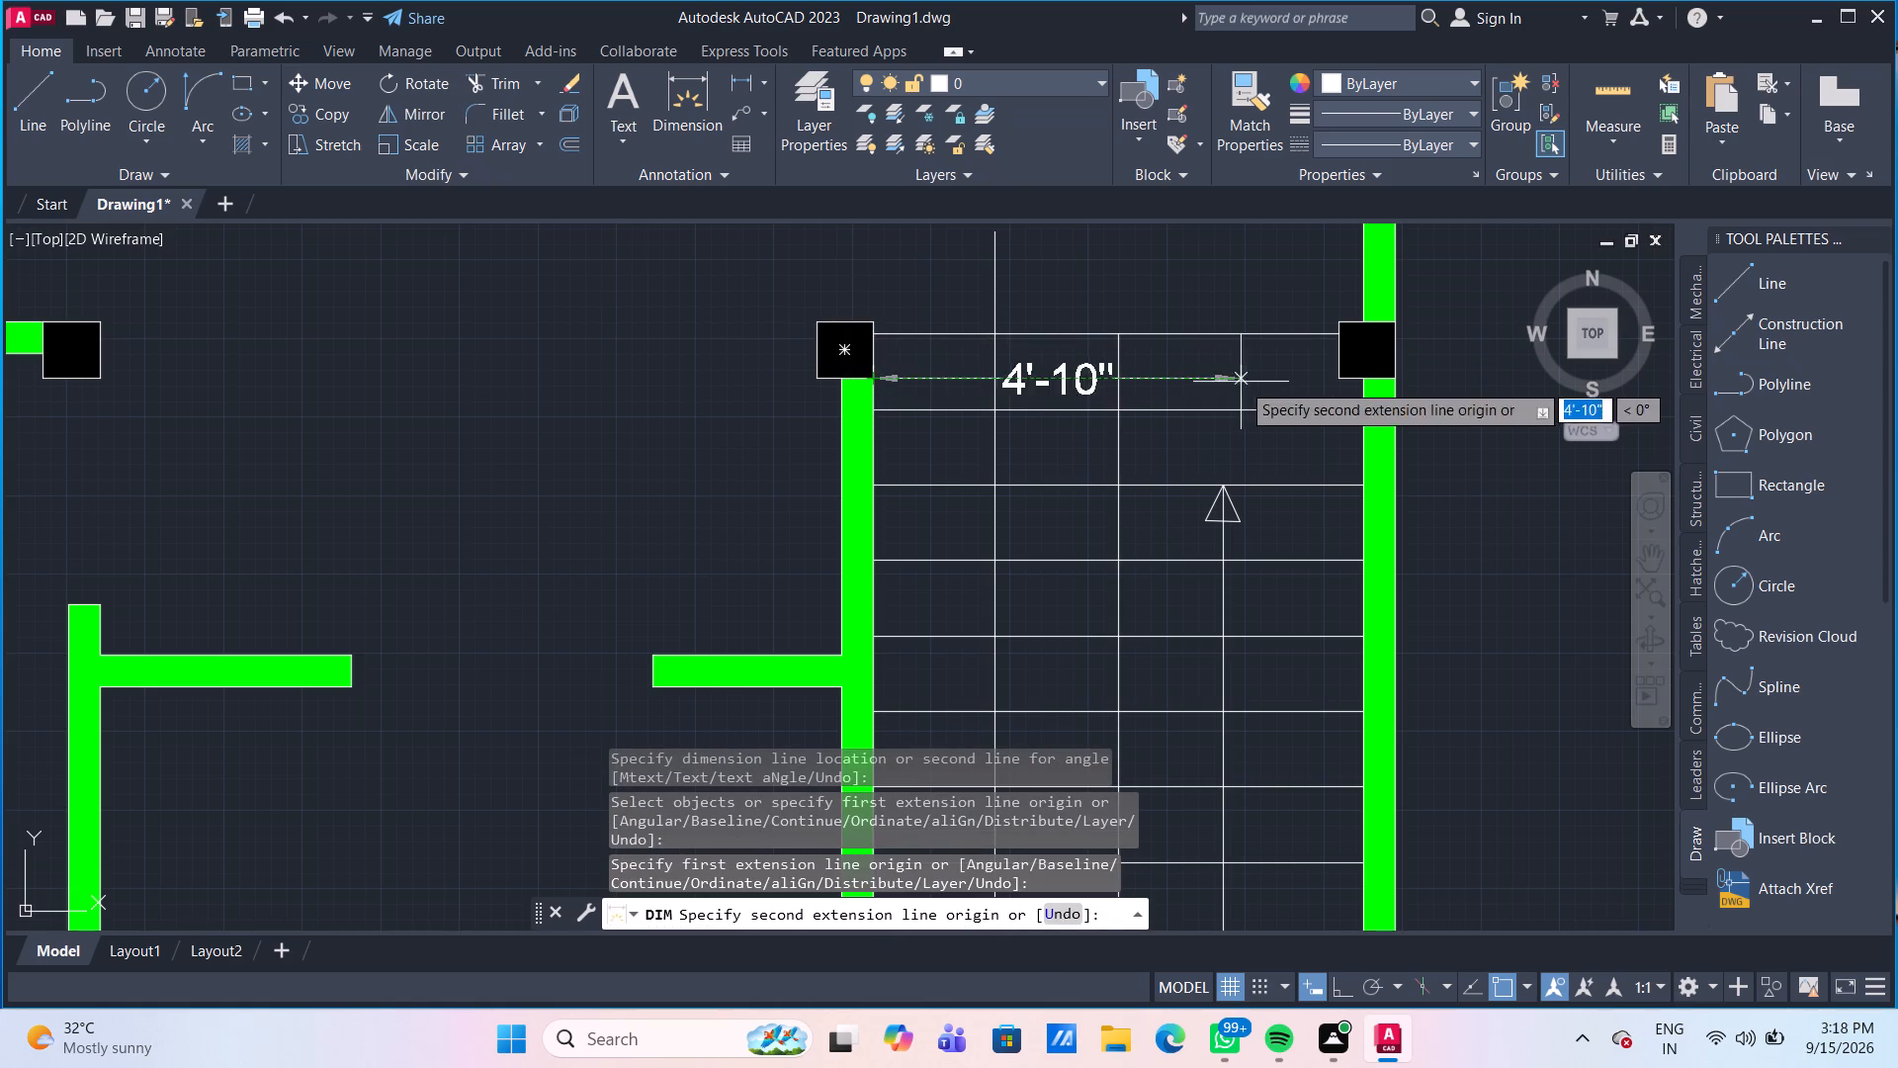
scroll(1355, 380, up, 2)
click(1369, 381)
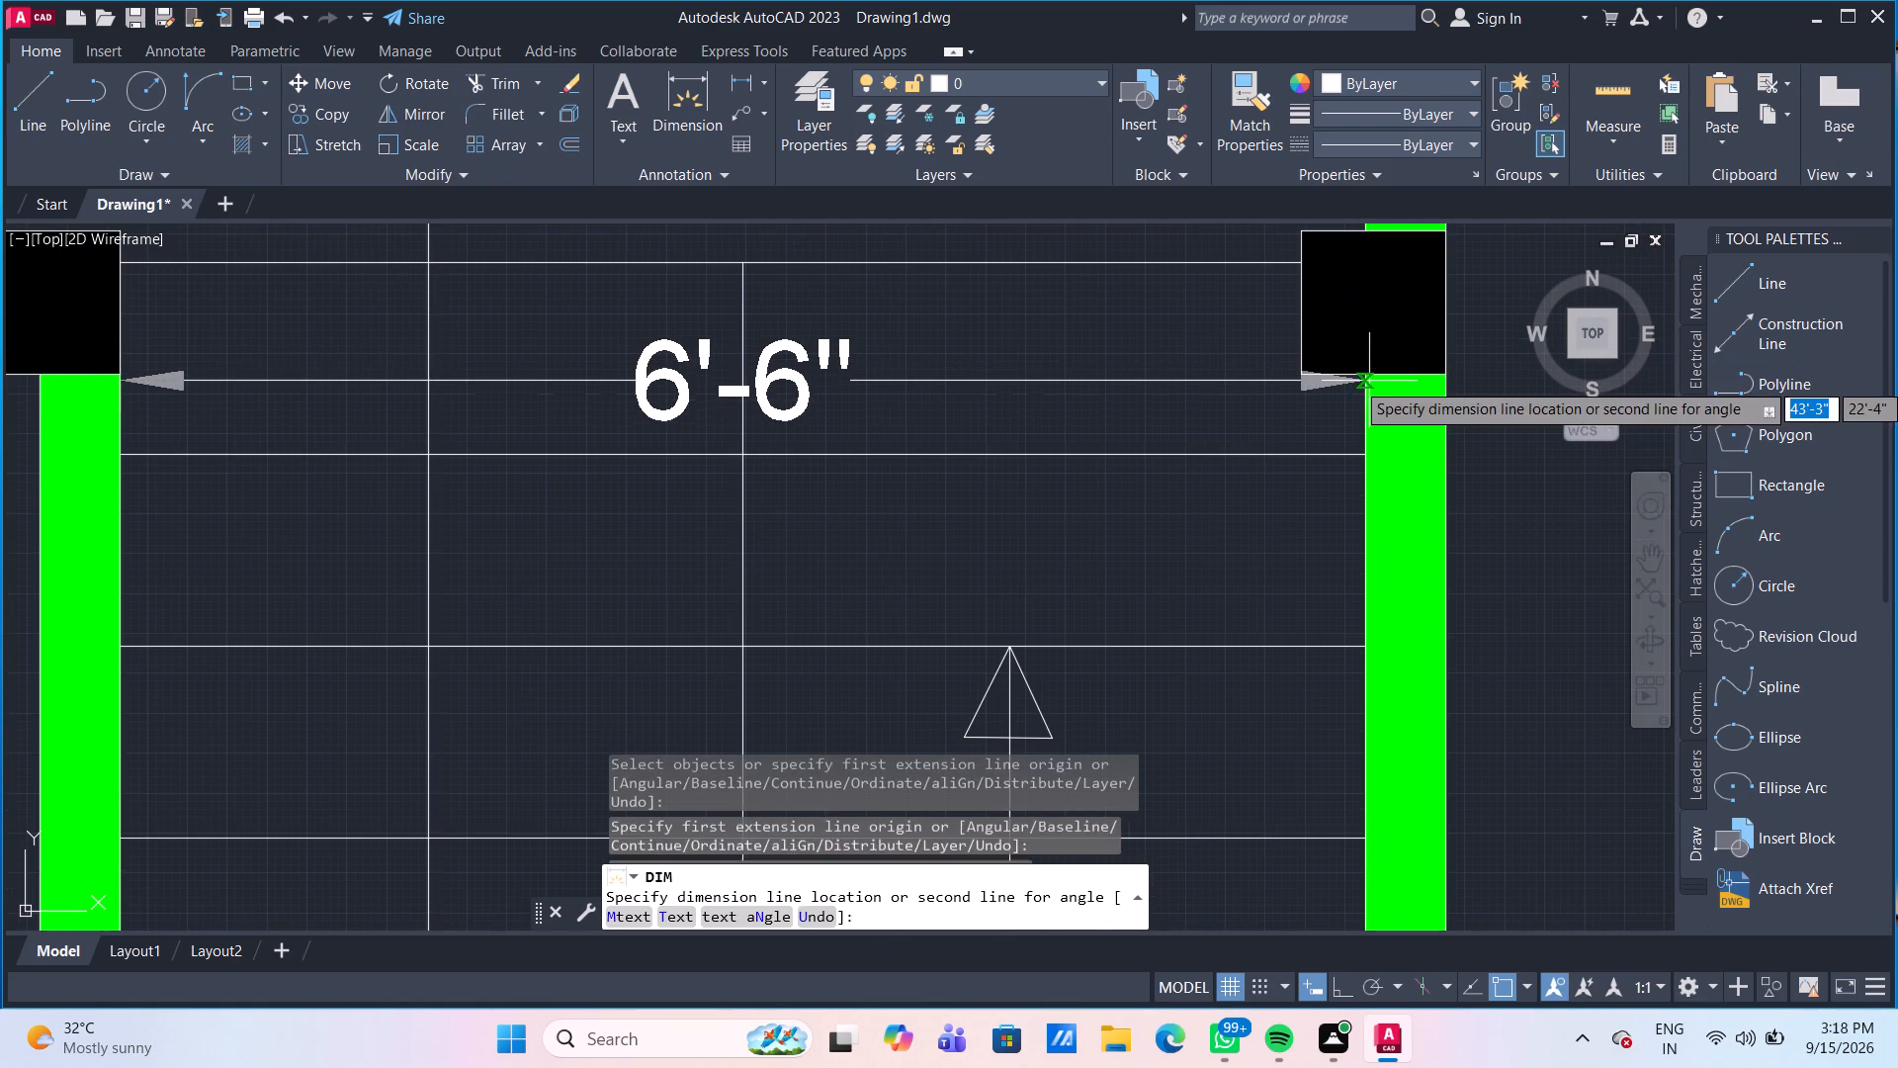
click(1385, 555)
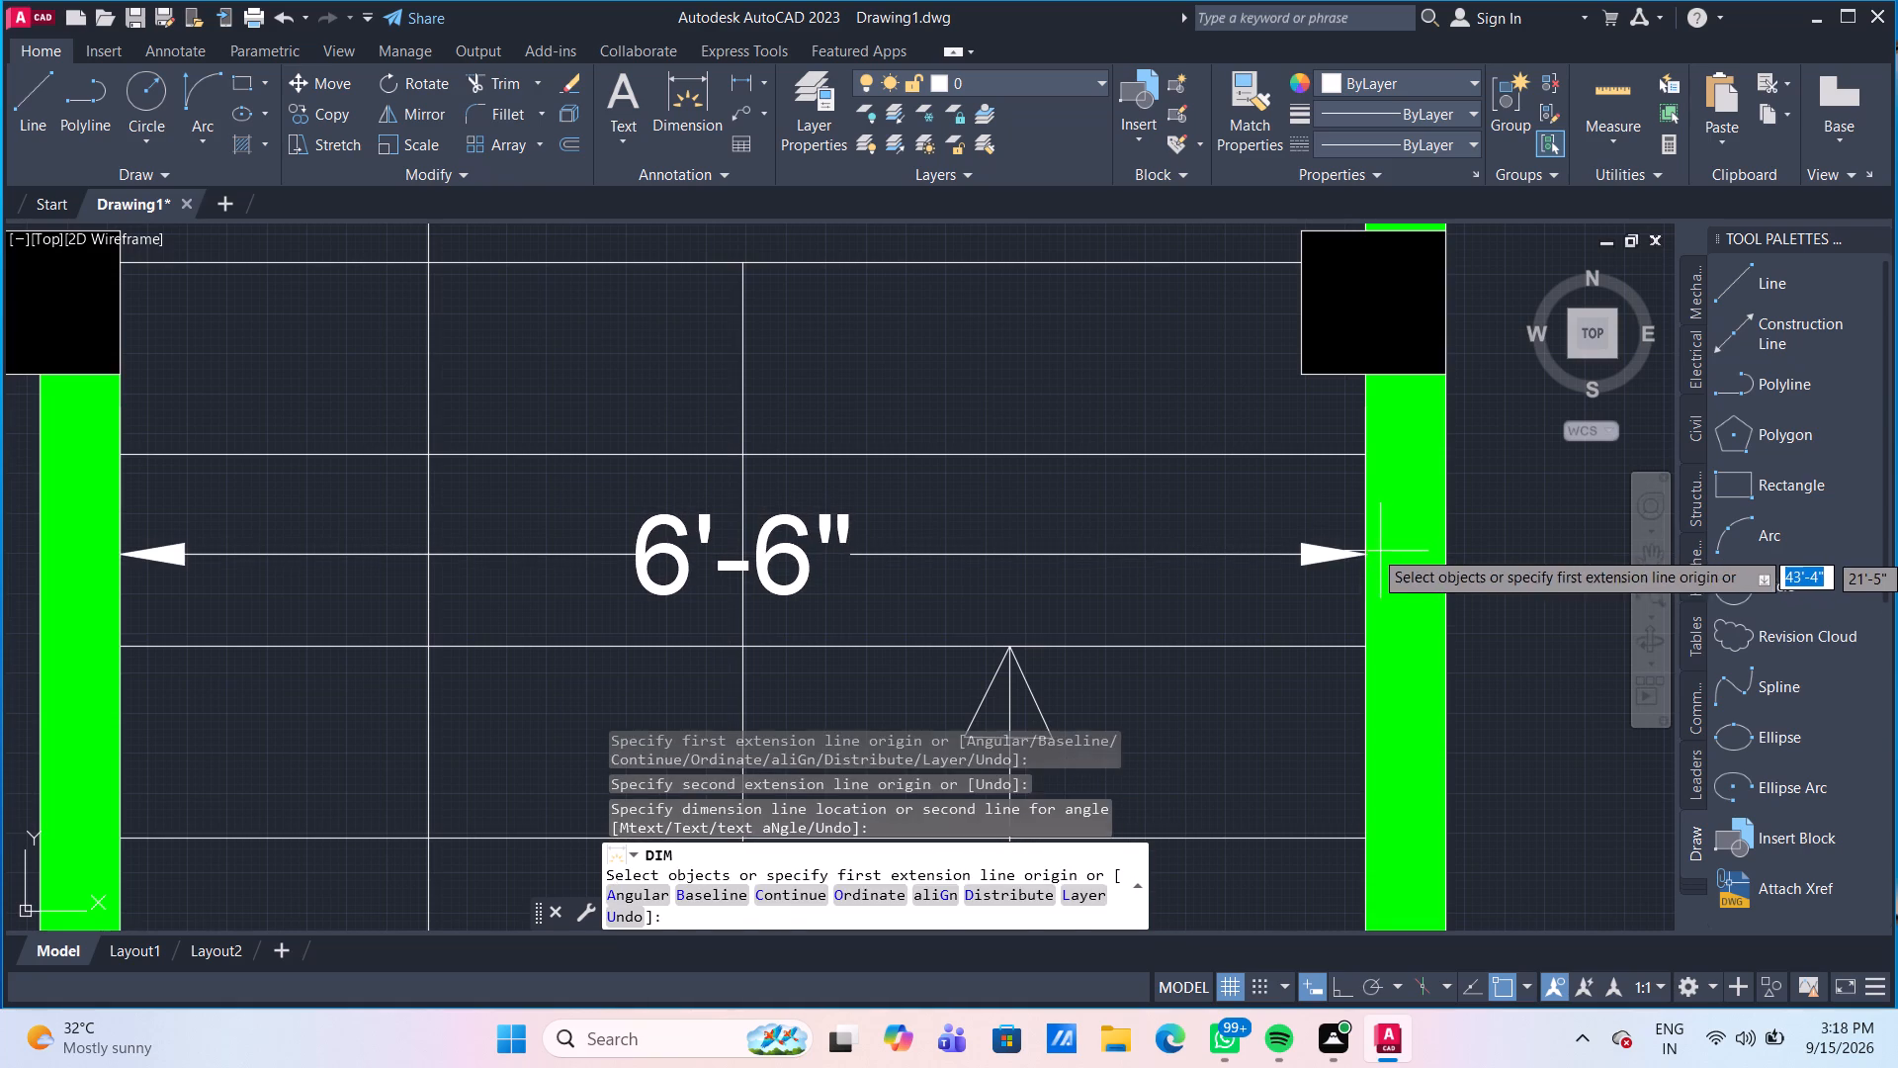
Dimension the upper-right bedroom's depth from the top wall's inner face to its lower wall, placing the line inside along the outer wall.
scroll(1318, 546, down, 2)
scroll(1244, 615, down, 3)
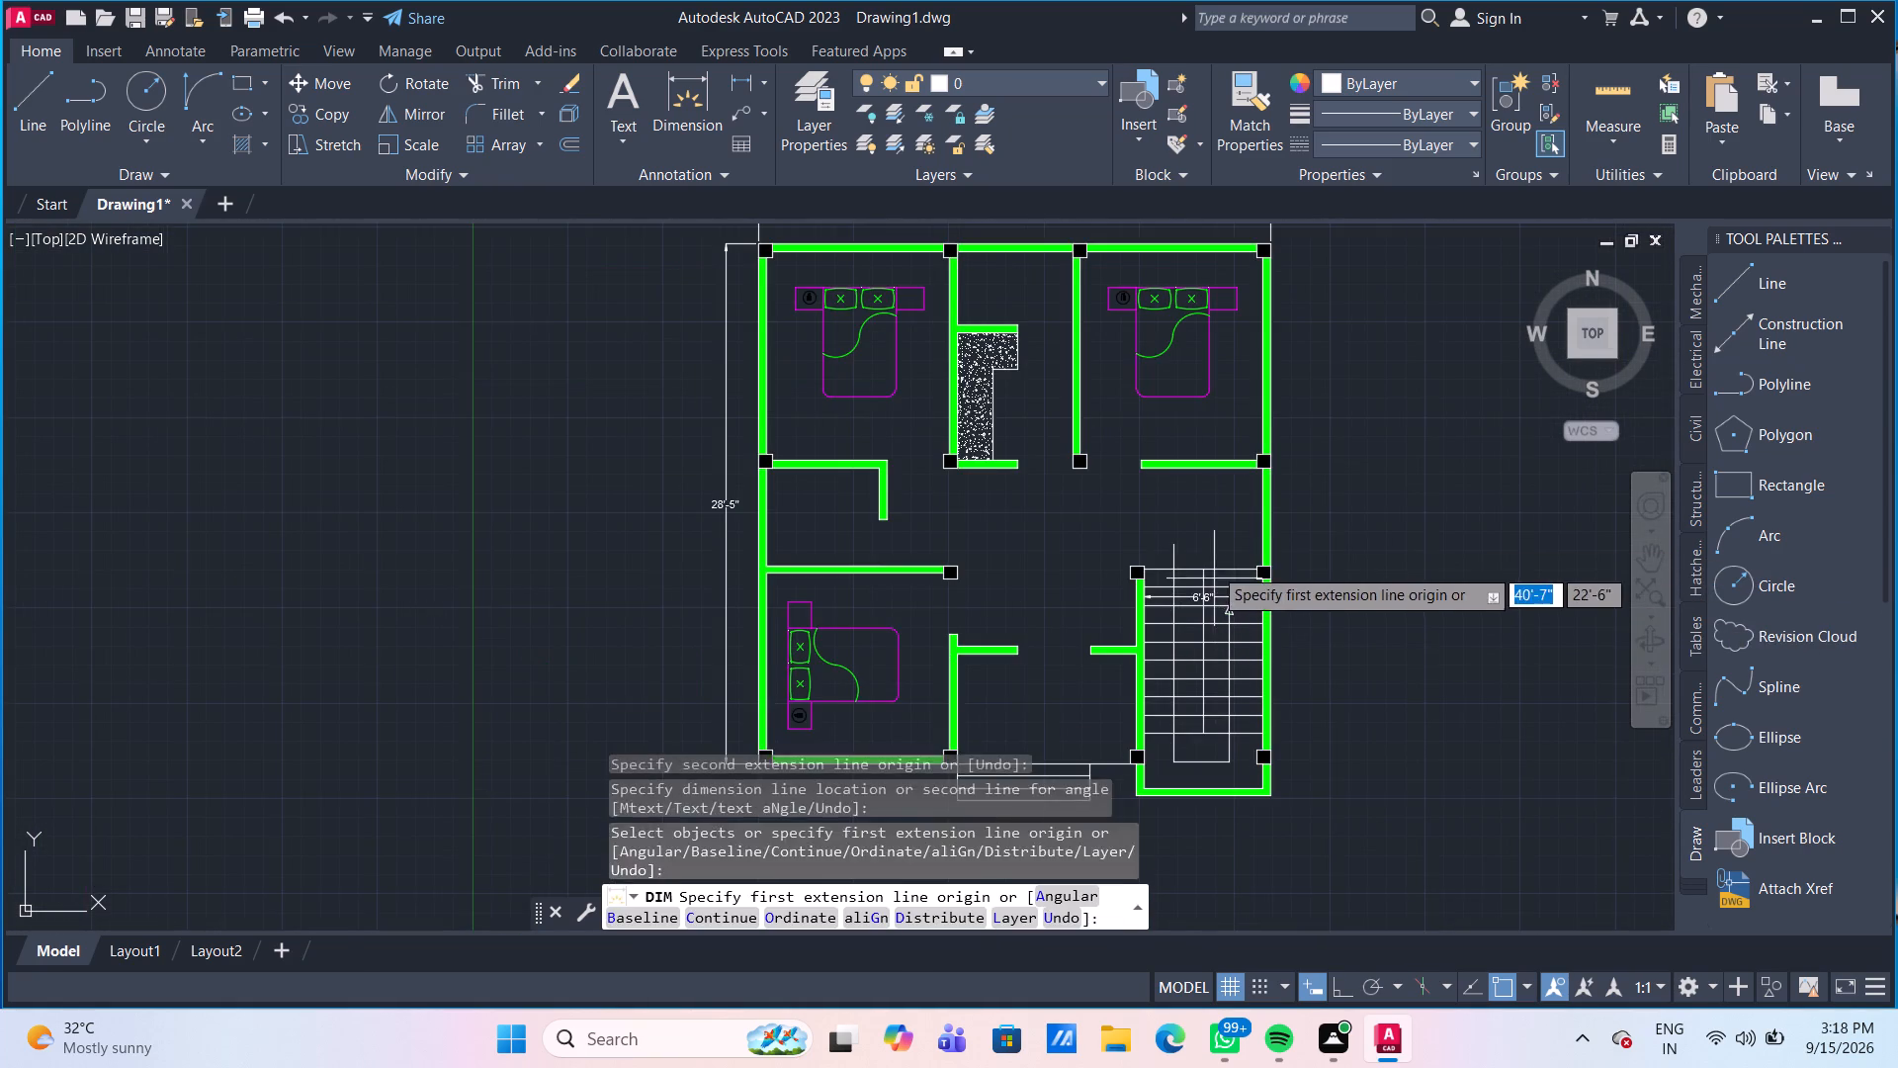
middle_drag(1196, 508, 1144, 439)
scroll(1175, 559, up, 3)
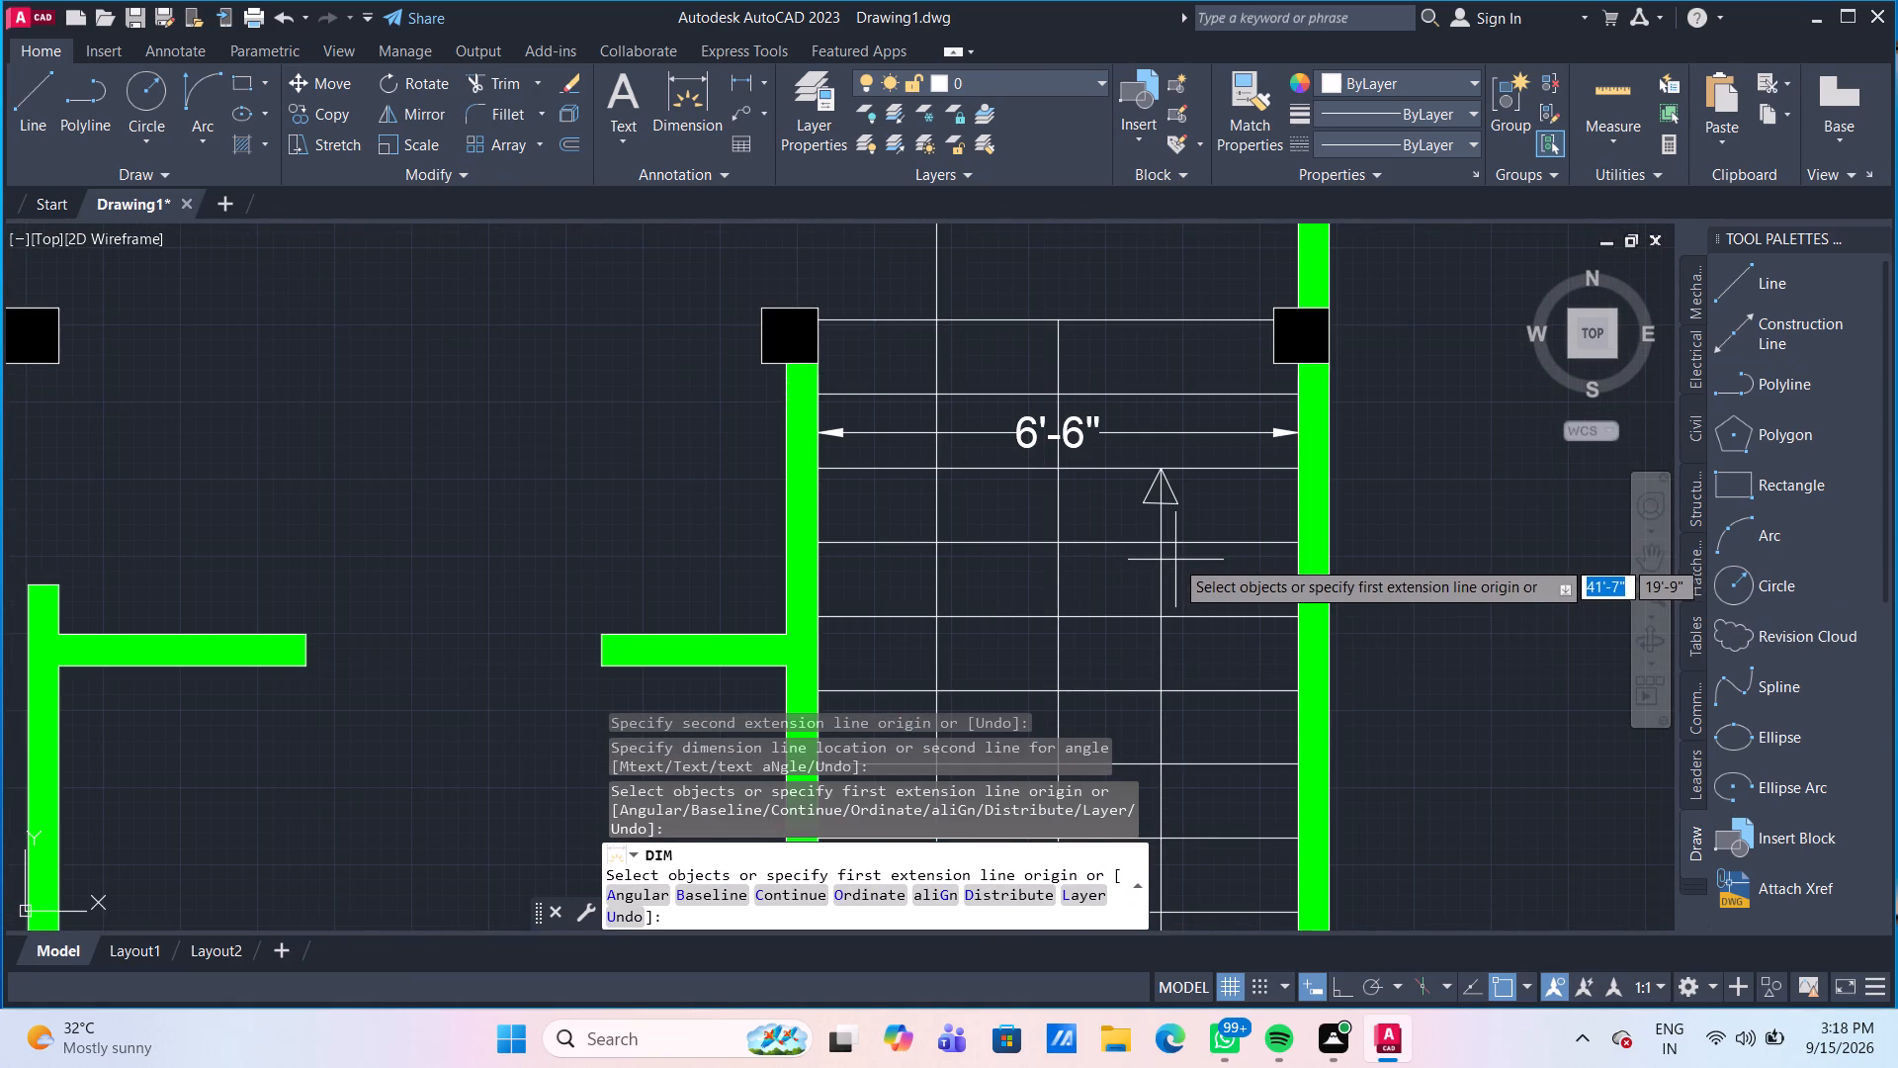
scroll(1158, 544, down, 3)
middle_drag(1131, 448, 1128, 474)
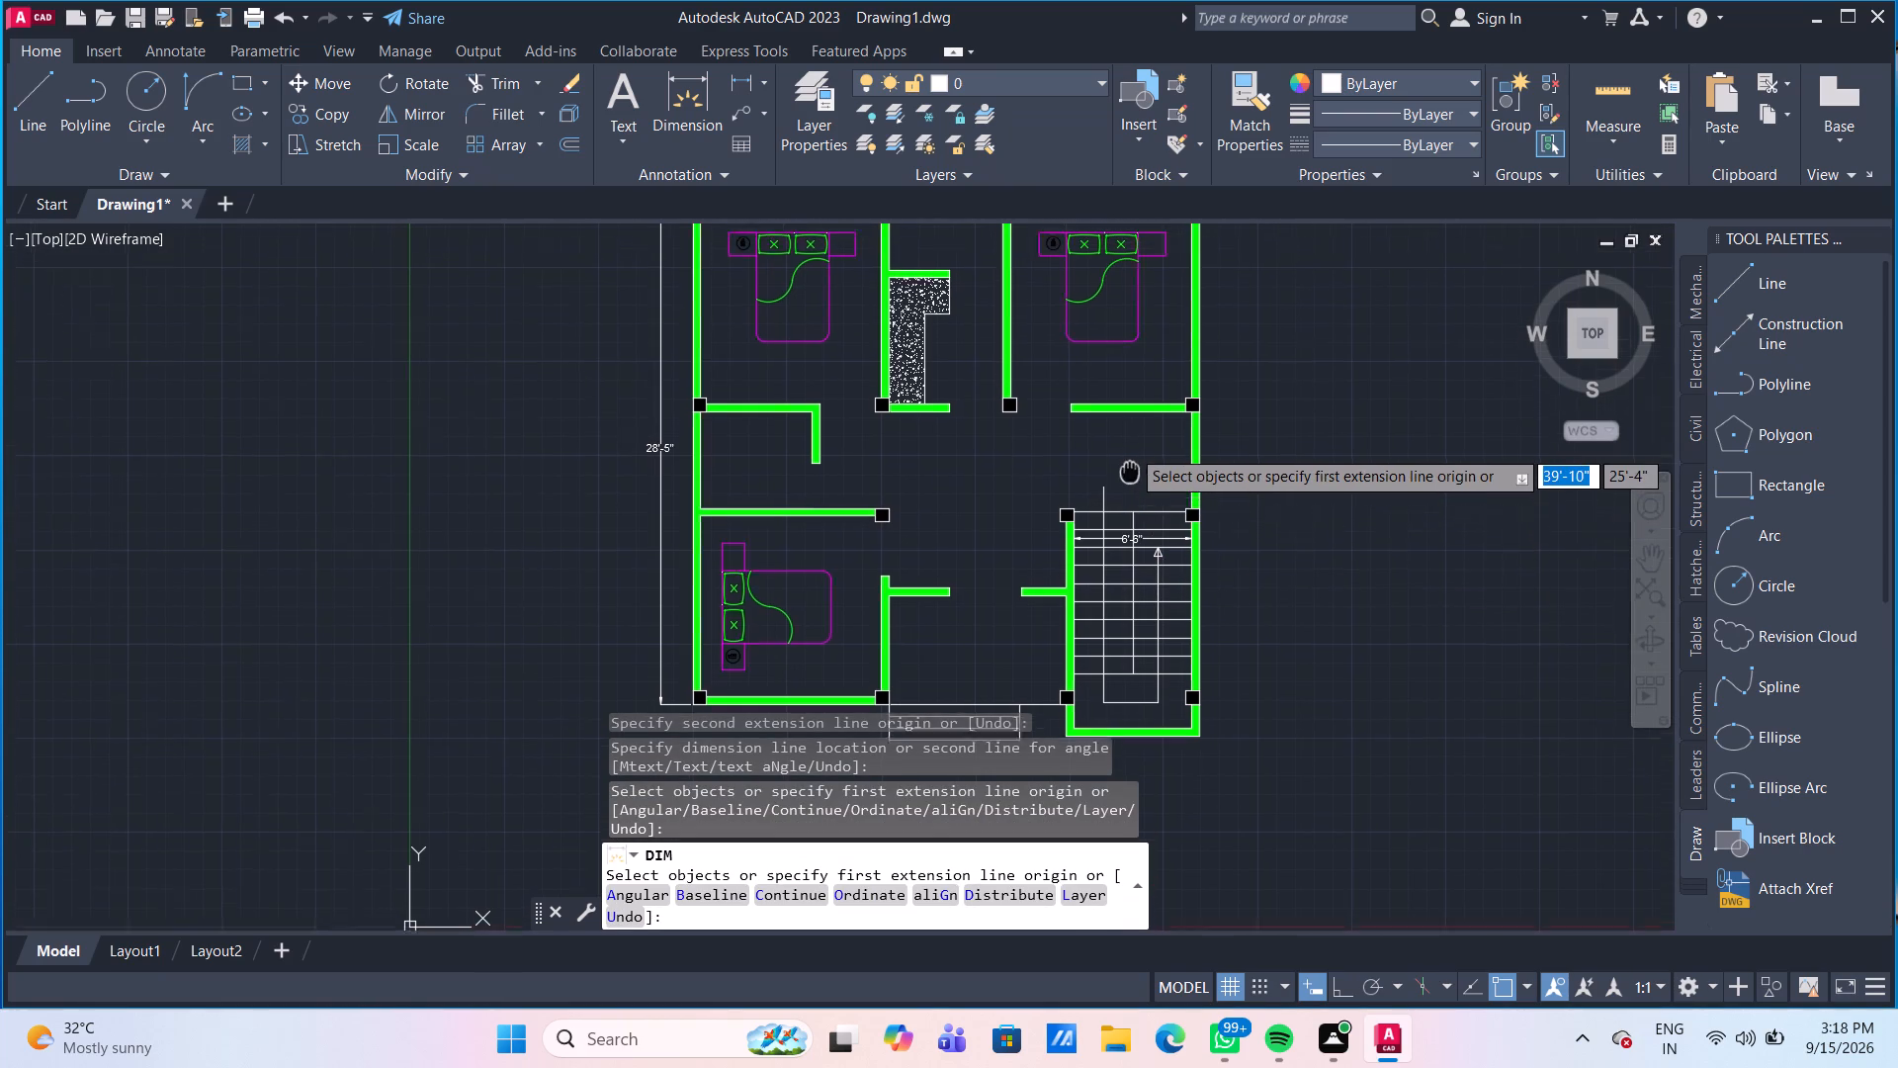
middle_drag(1128, 474, 1099, 519)
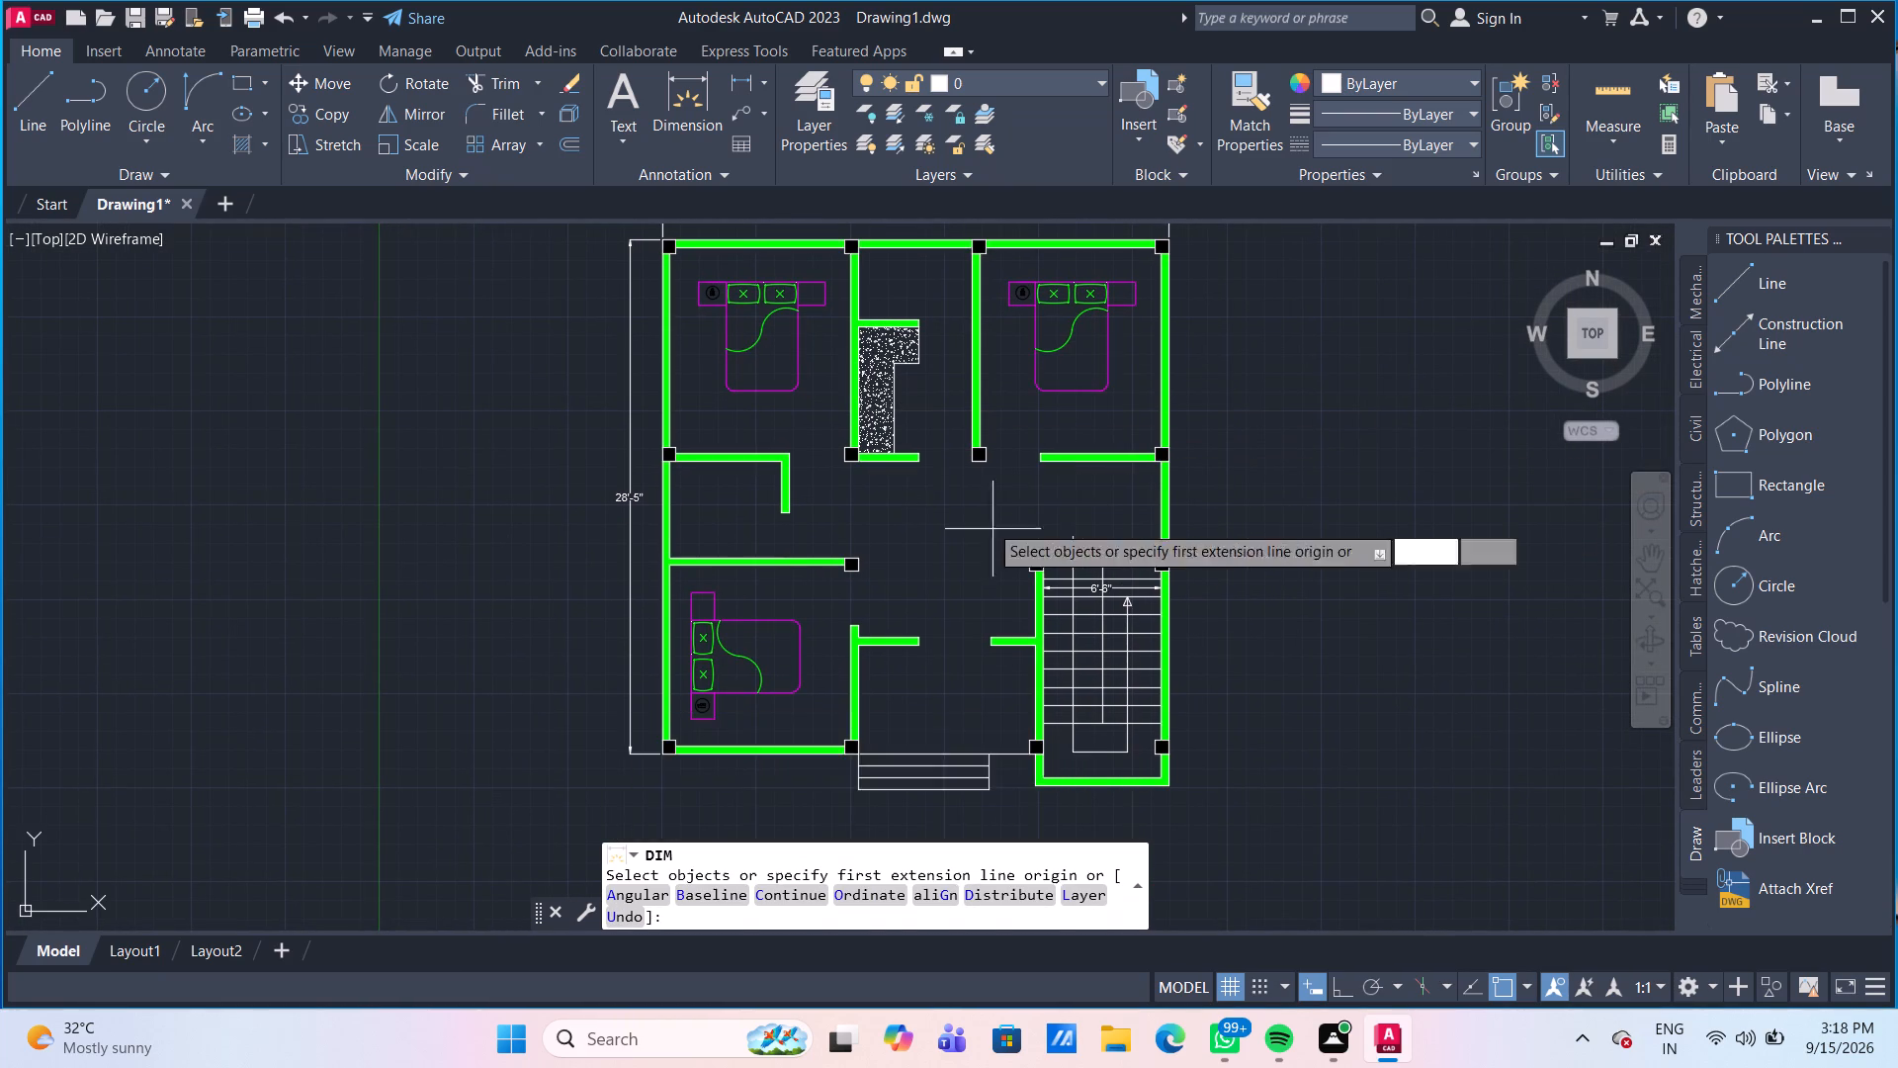
middle_drag(949, 475, 909, 395)
scroll(949, 475, down, 1)
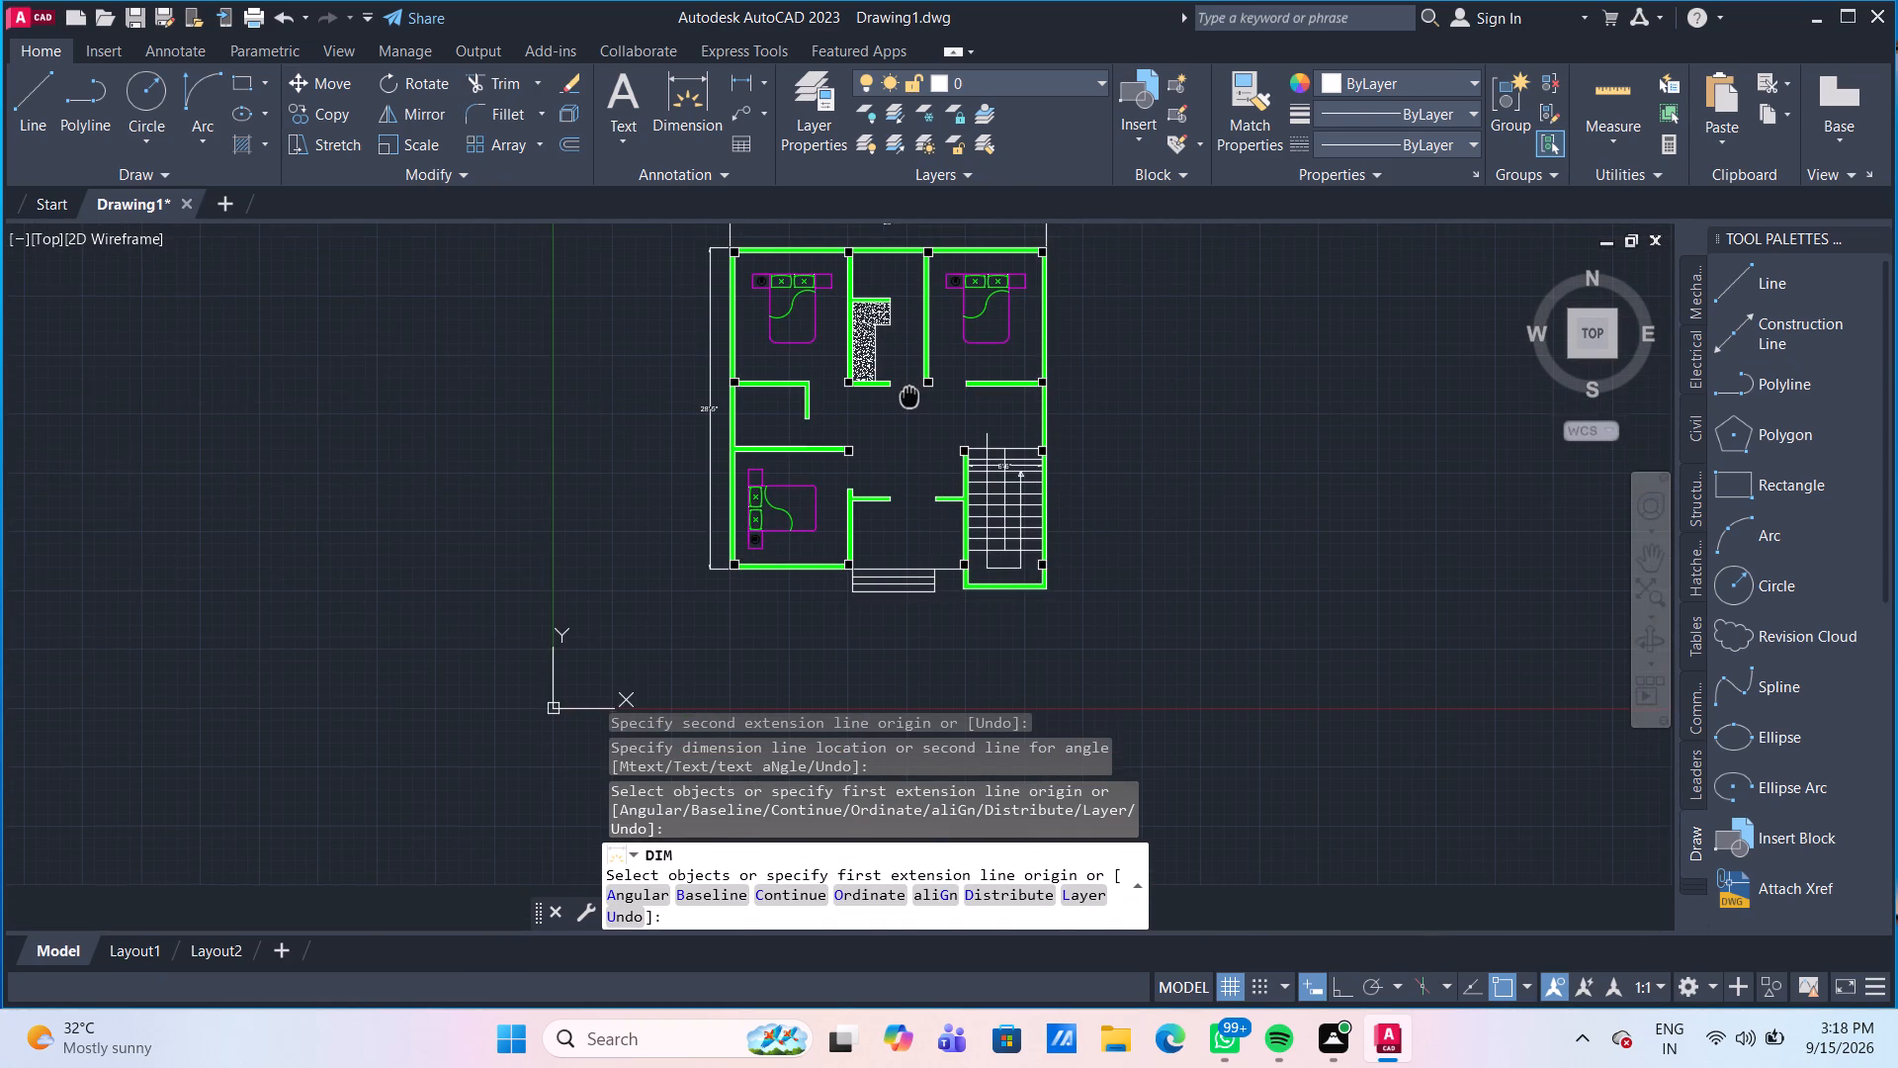
middle_drag(909, 395, 882, 434)
scroll(955, 419, up, 3)
middle_drag(956, 381, 820, 457)
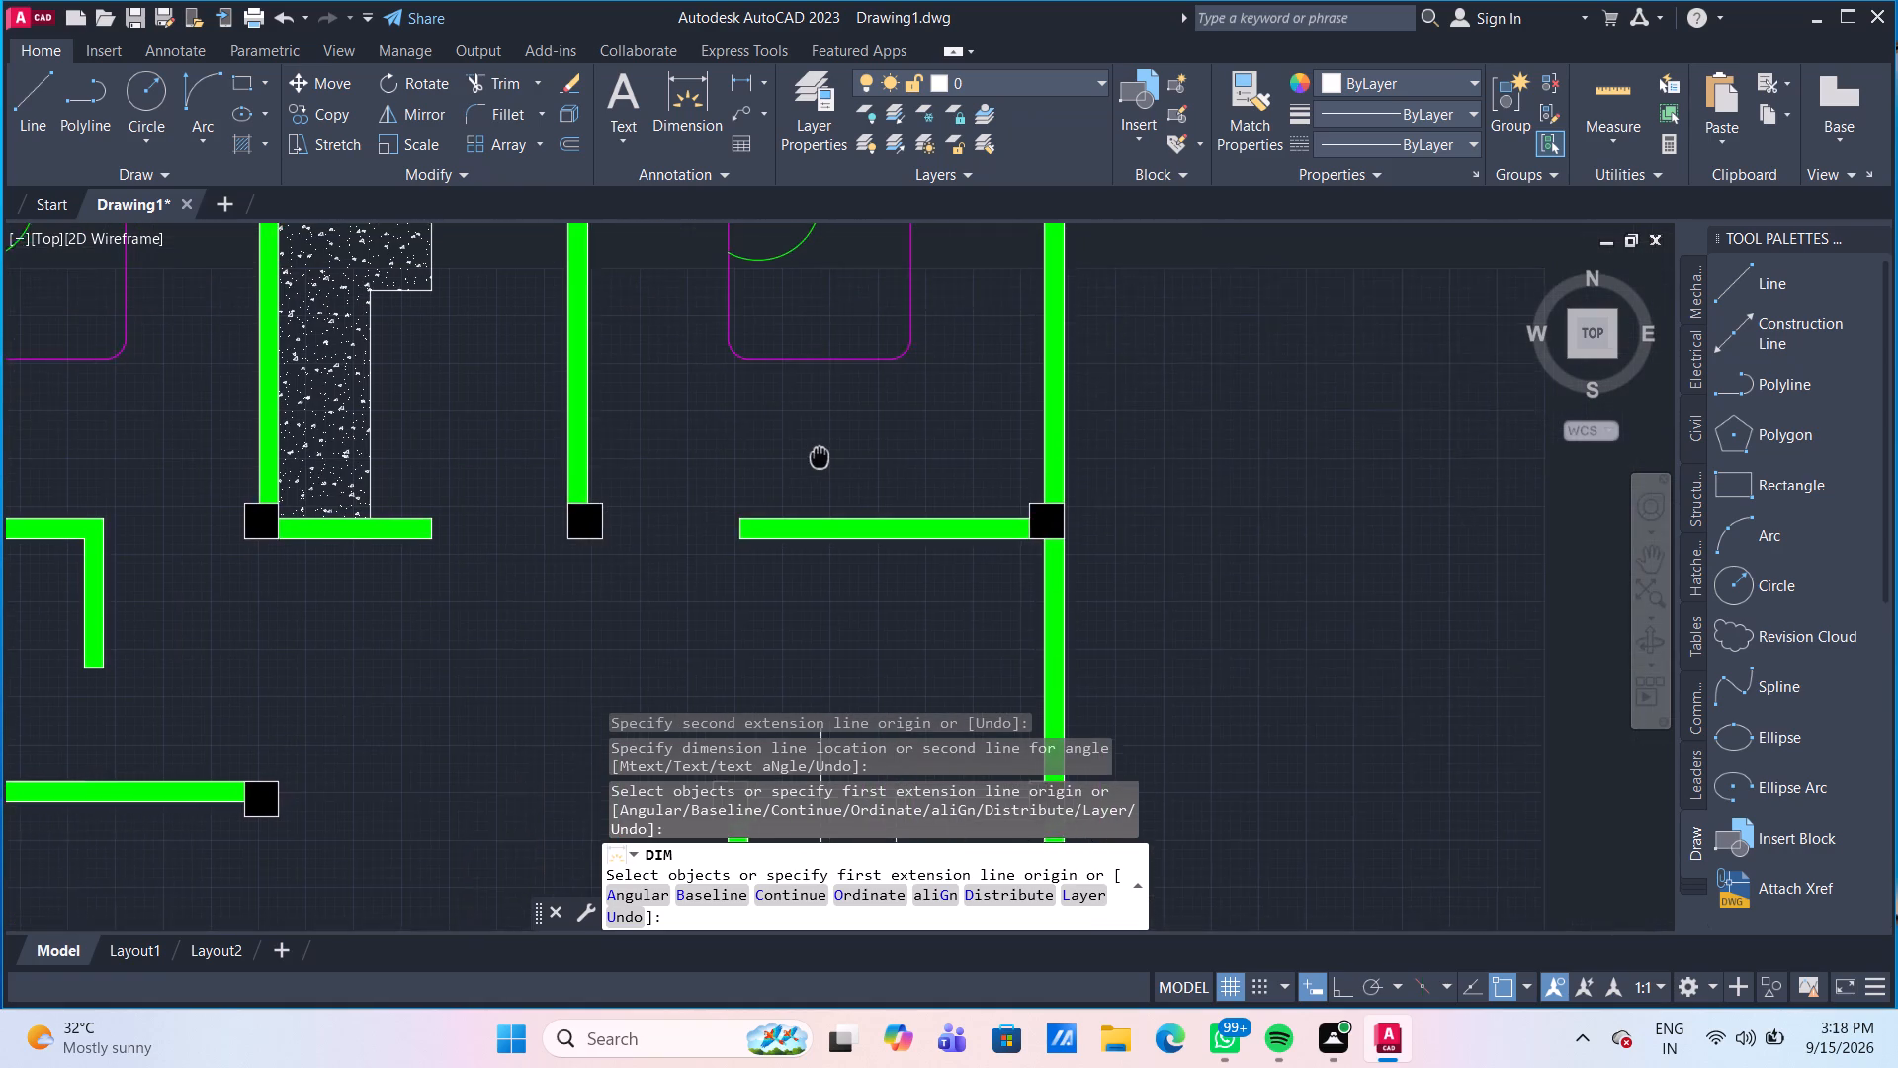
middle_drag(820, 457, 820, 487)
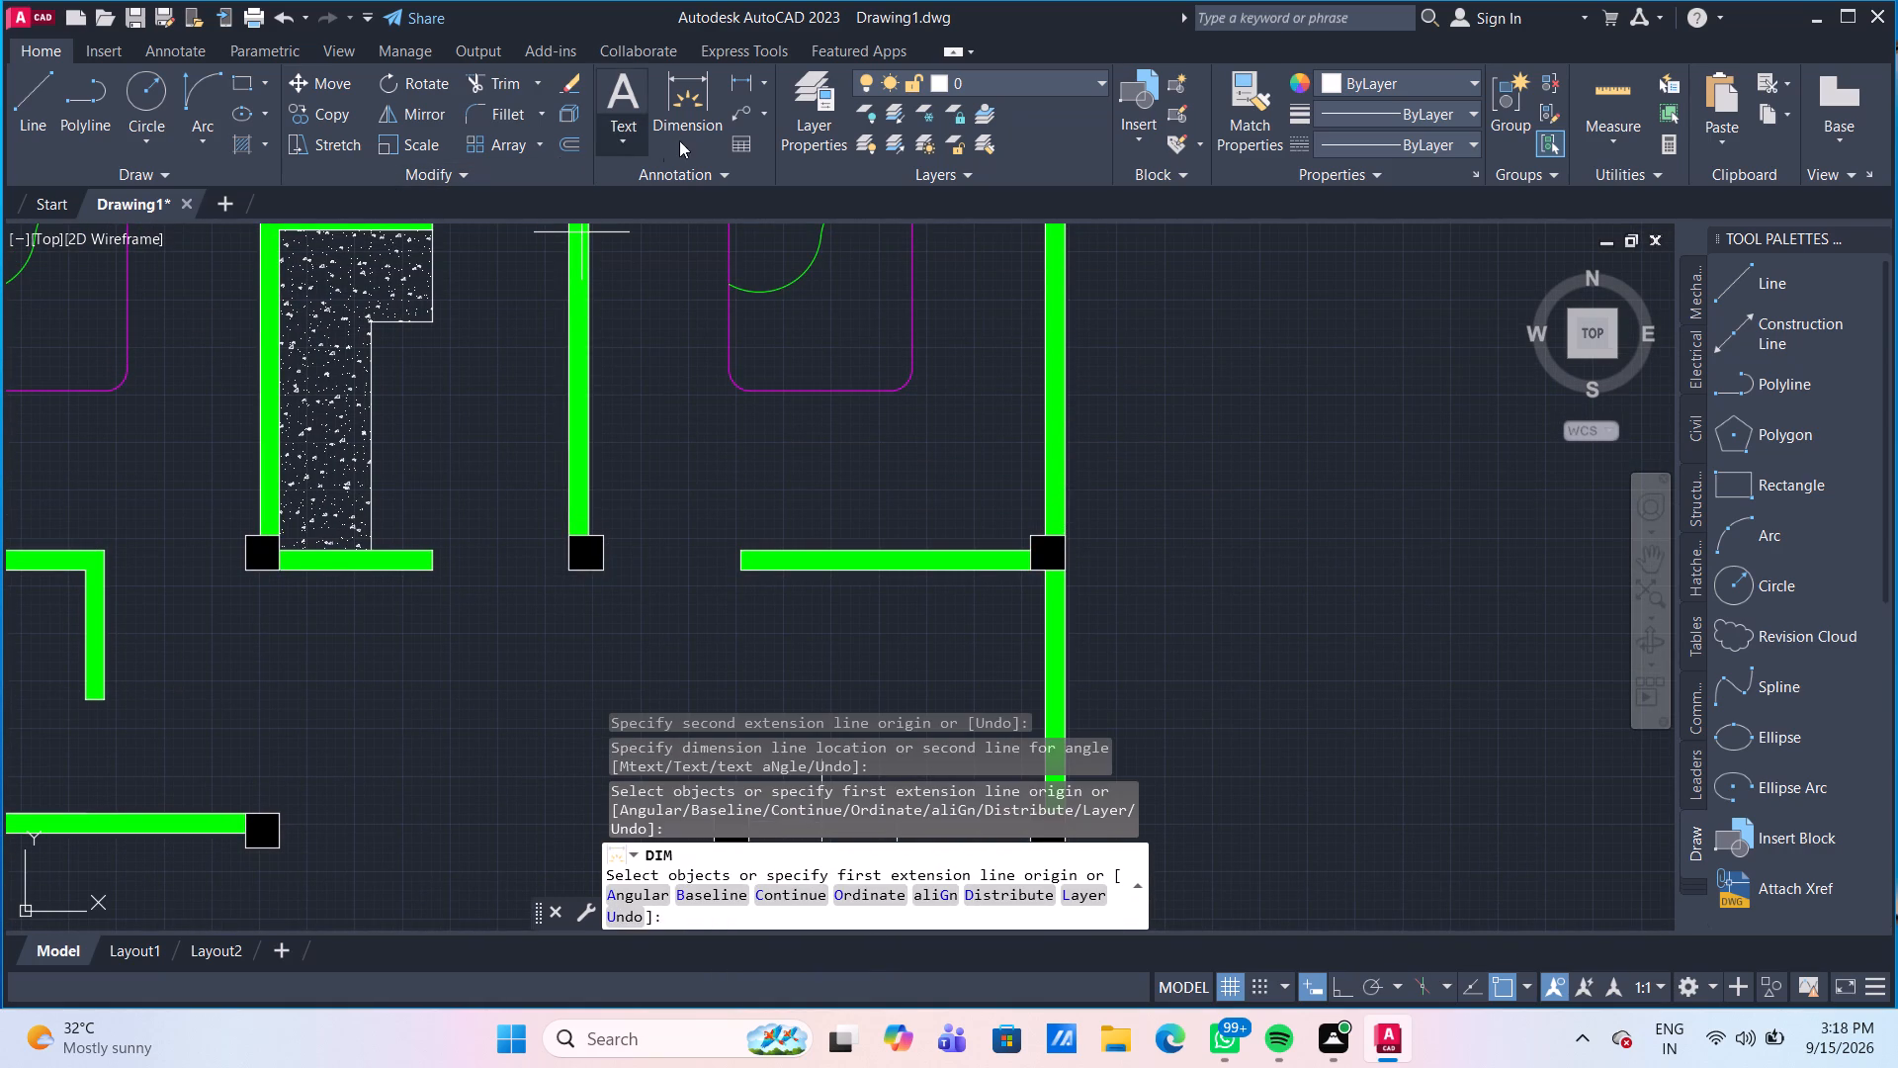
click(688, 119)
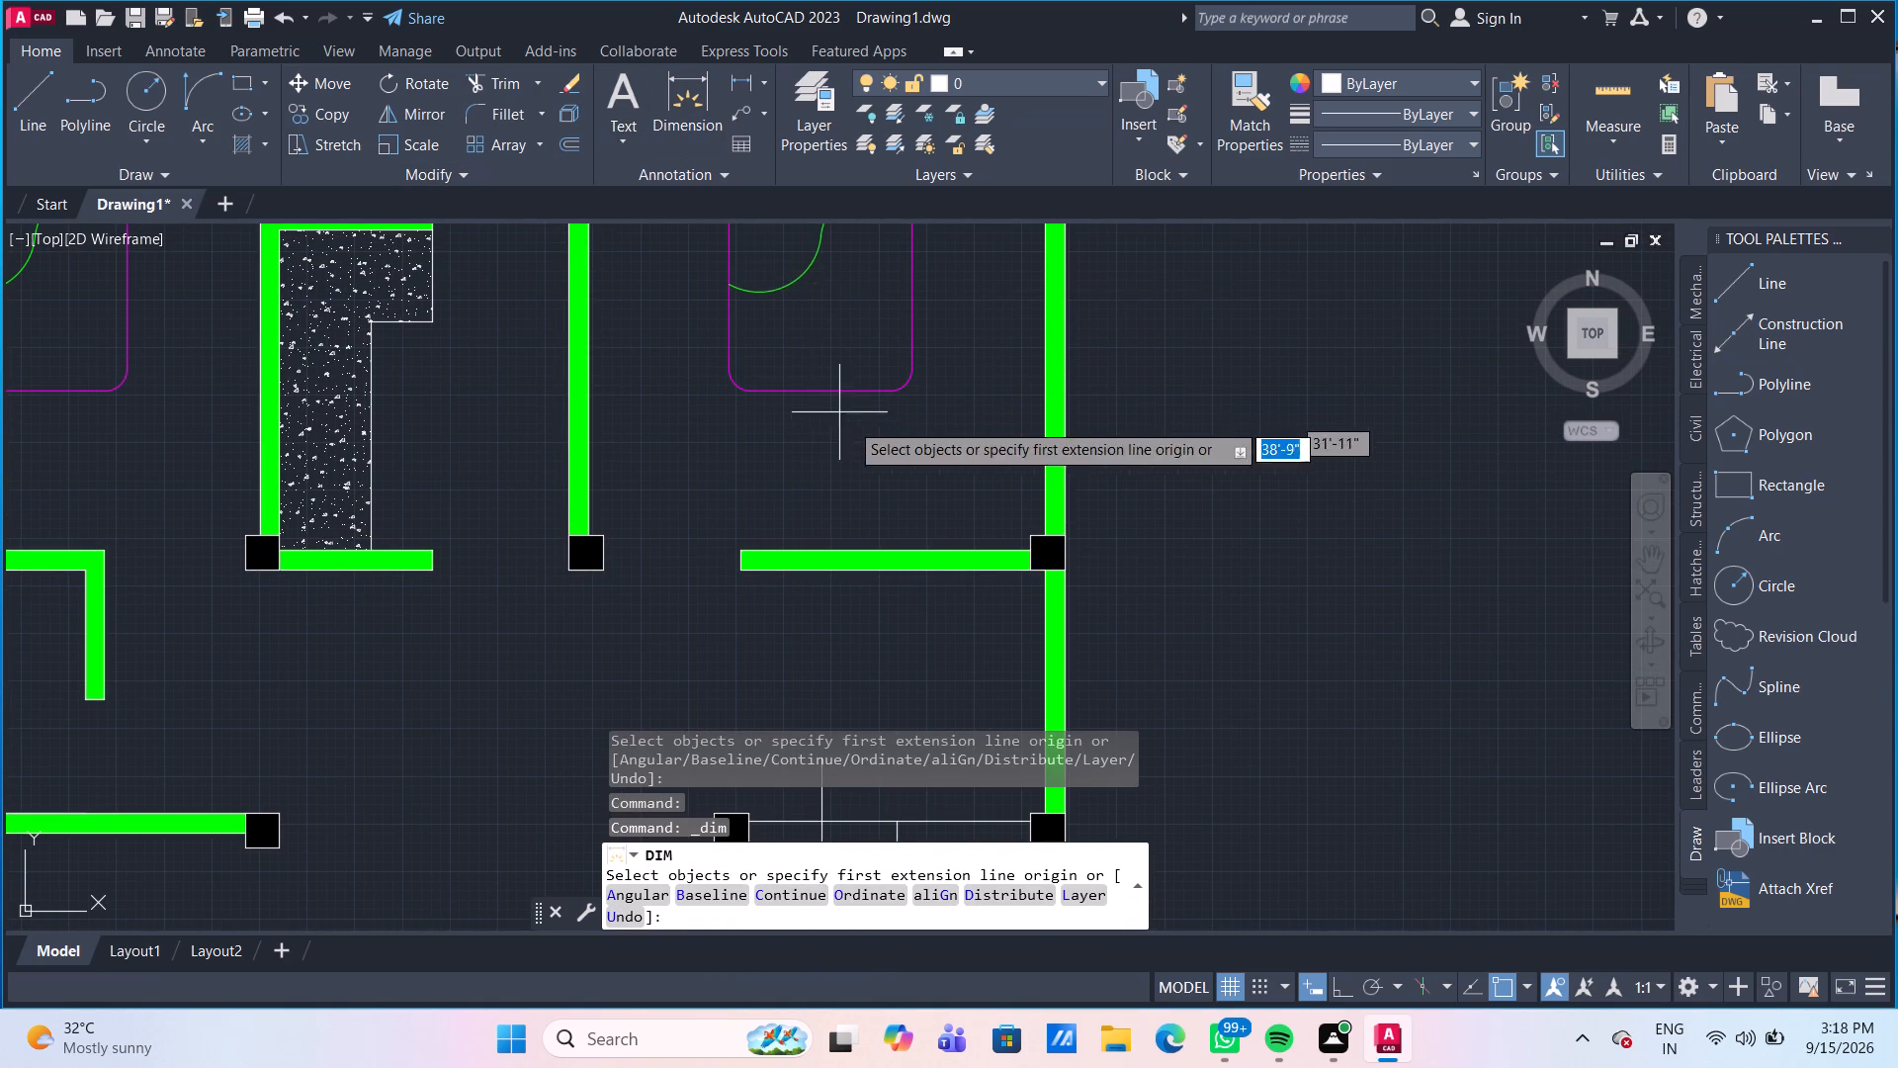
scroll(868, 443, down, 2)
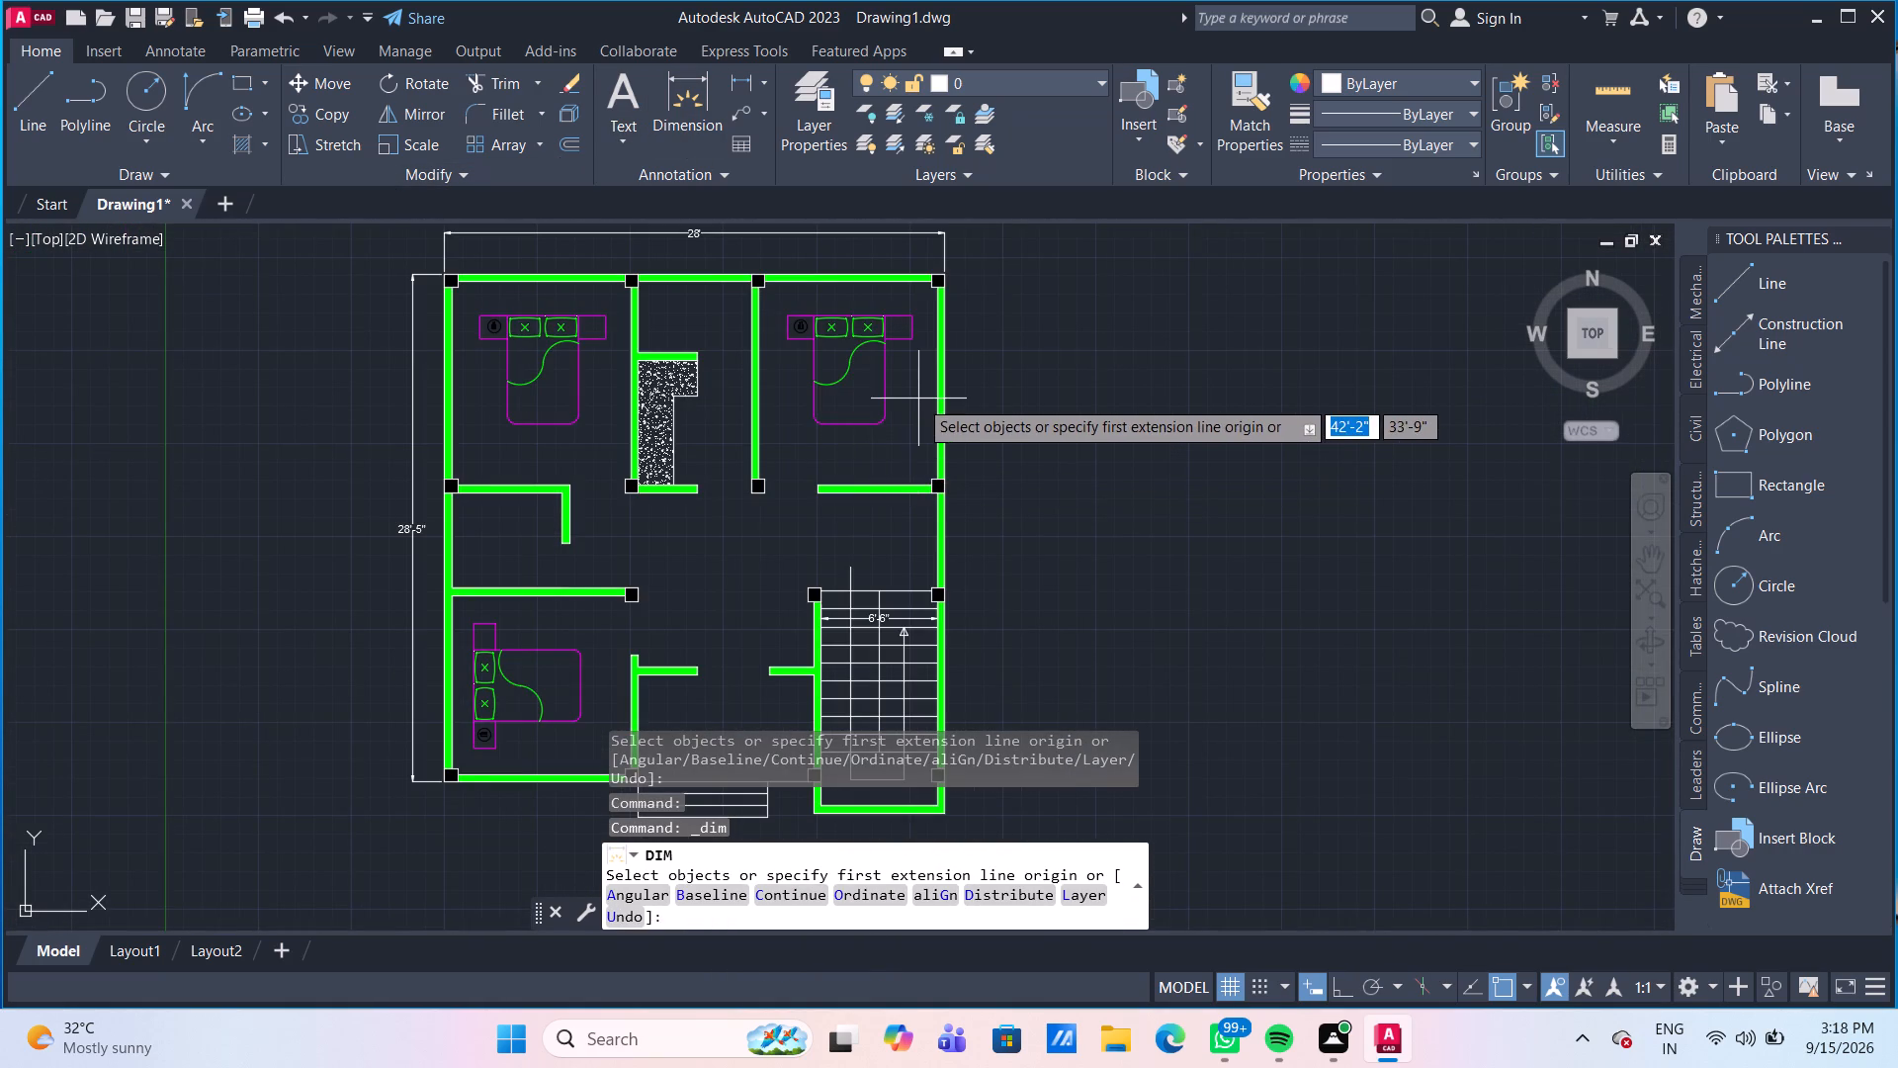
scroll(918, 386, up, 1)
middle_drag(918, 329, 877, 498)
scroll(881, 336, up, 2)
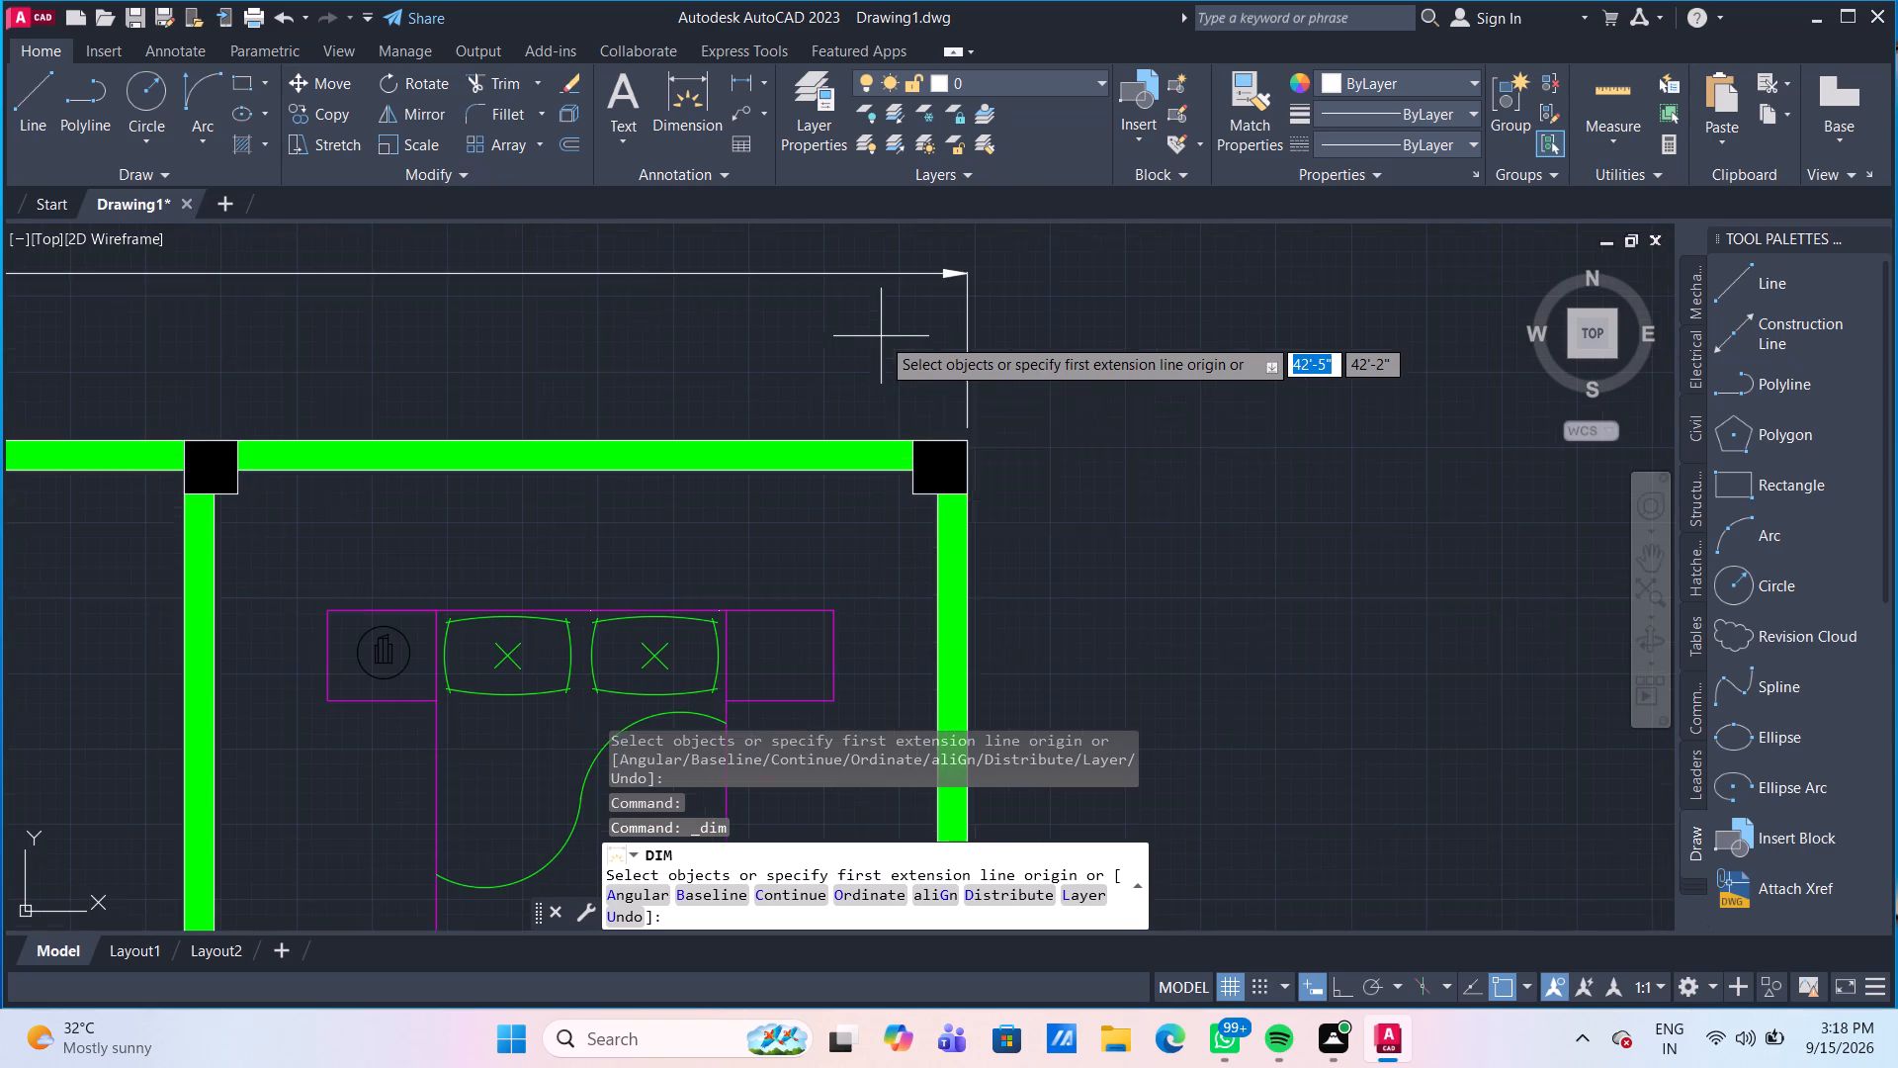
click(911, 470)
scroll(903, 678, down, 3)
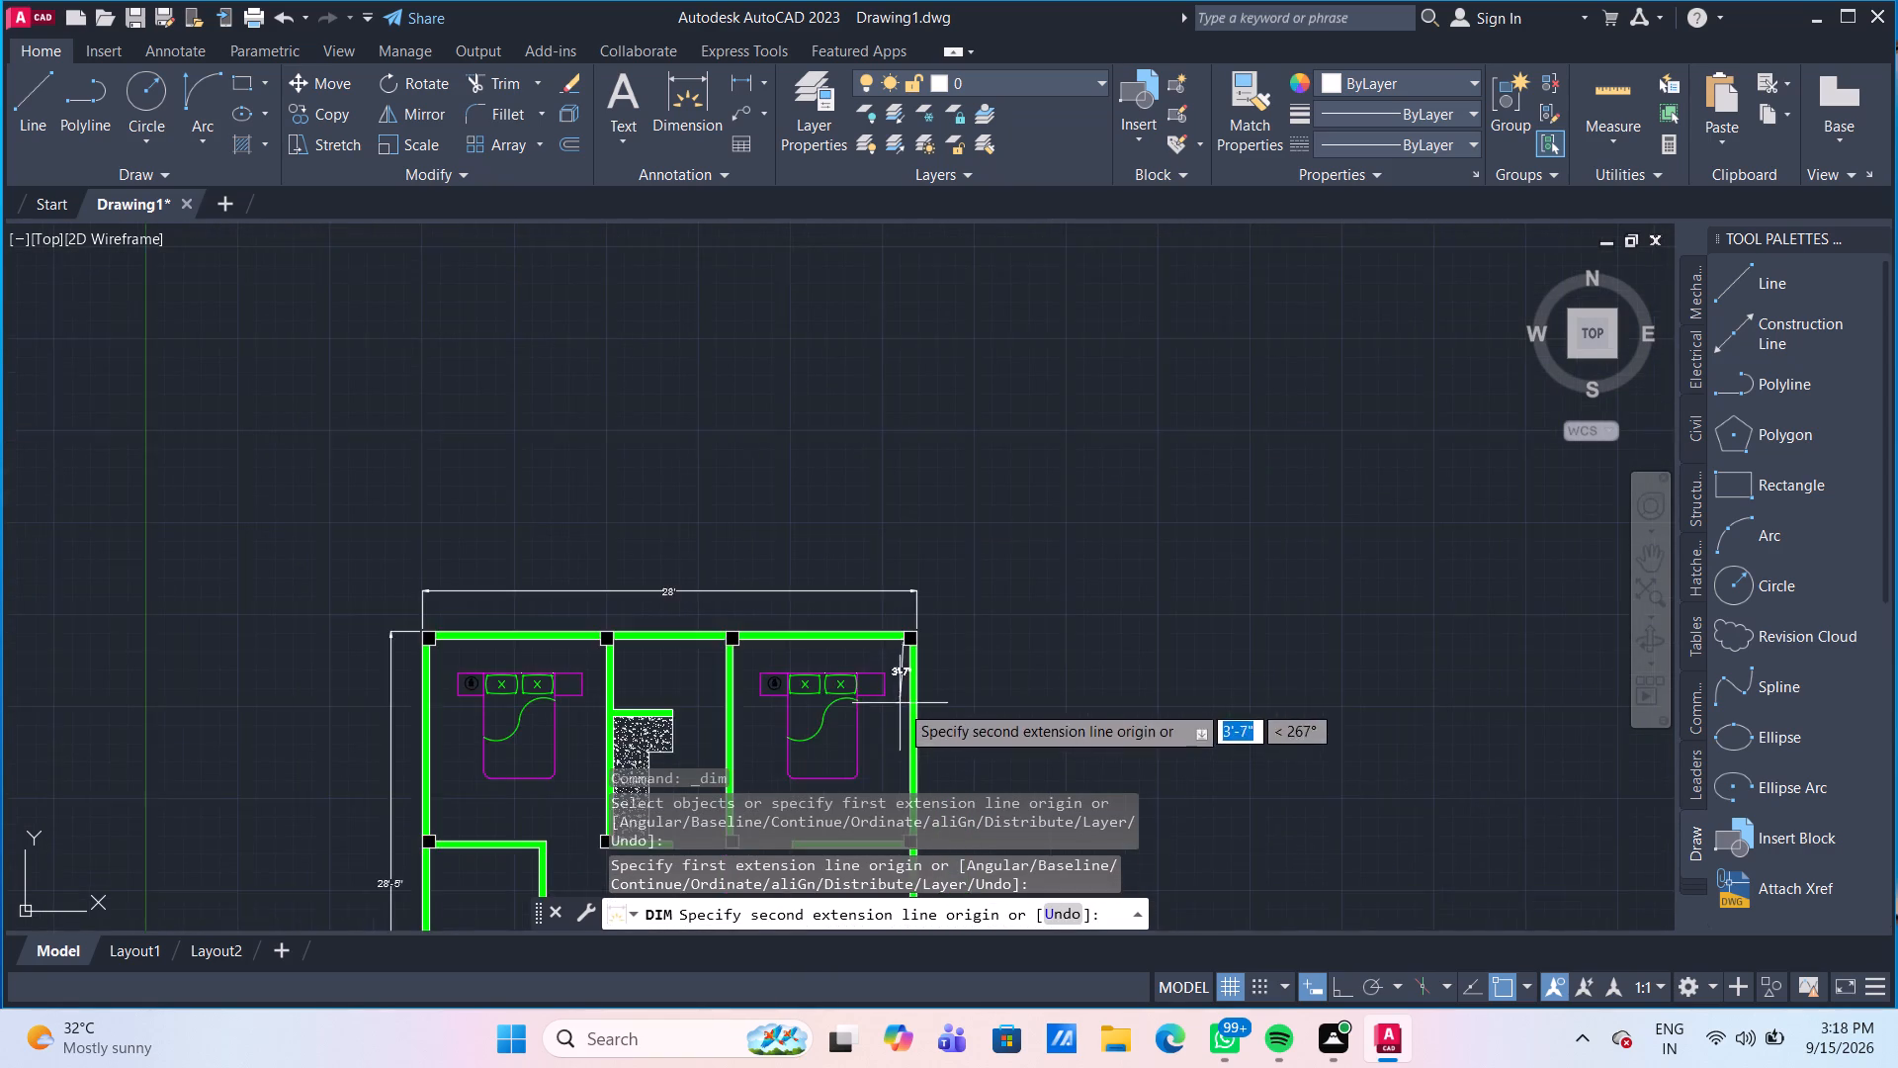
middle_drag(899, 704, 846, 373)
scroll(860, 512, up, 4)
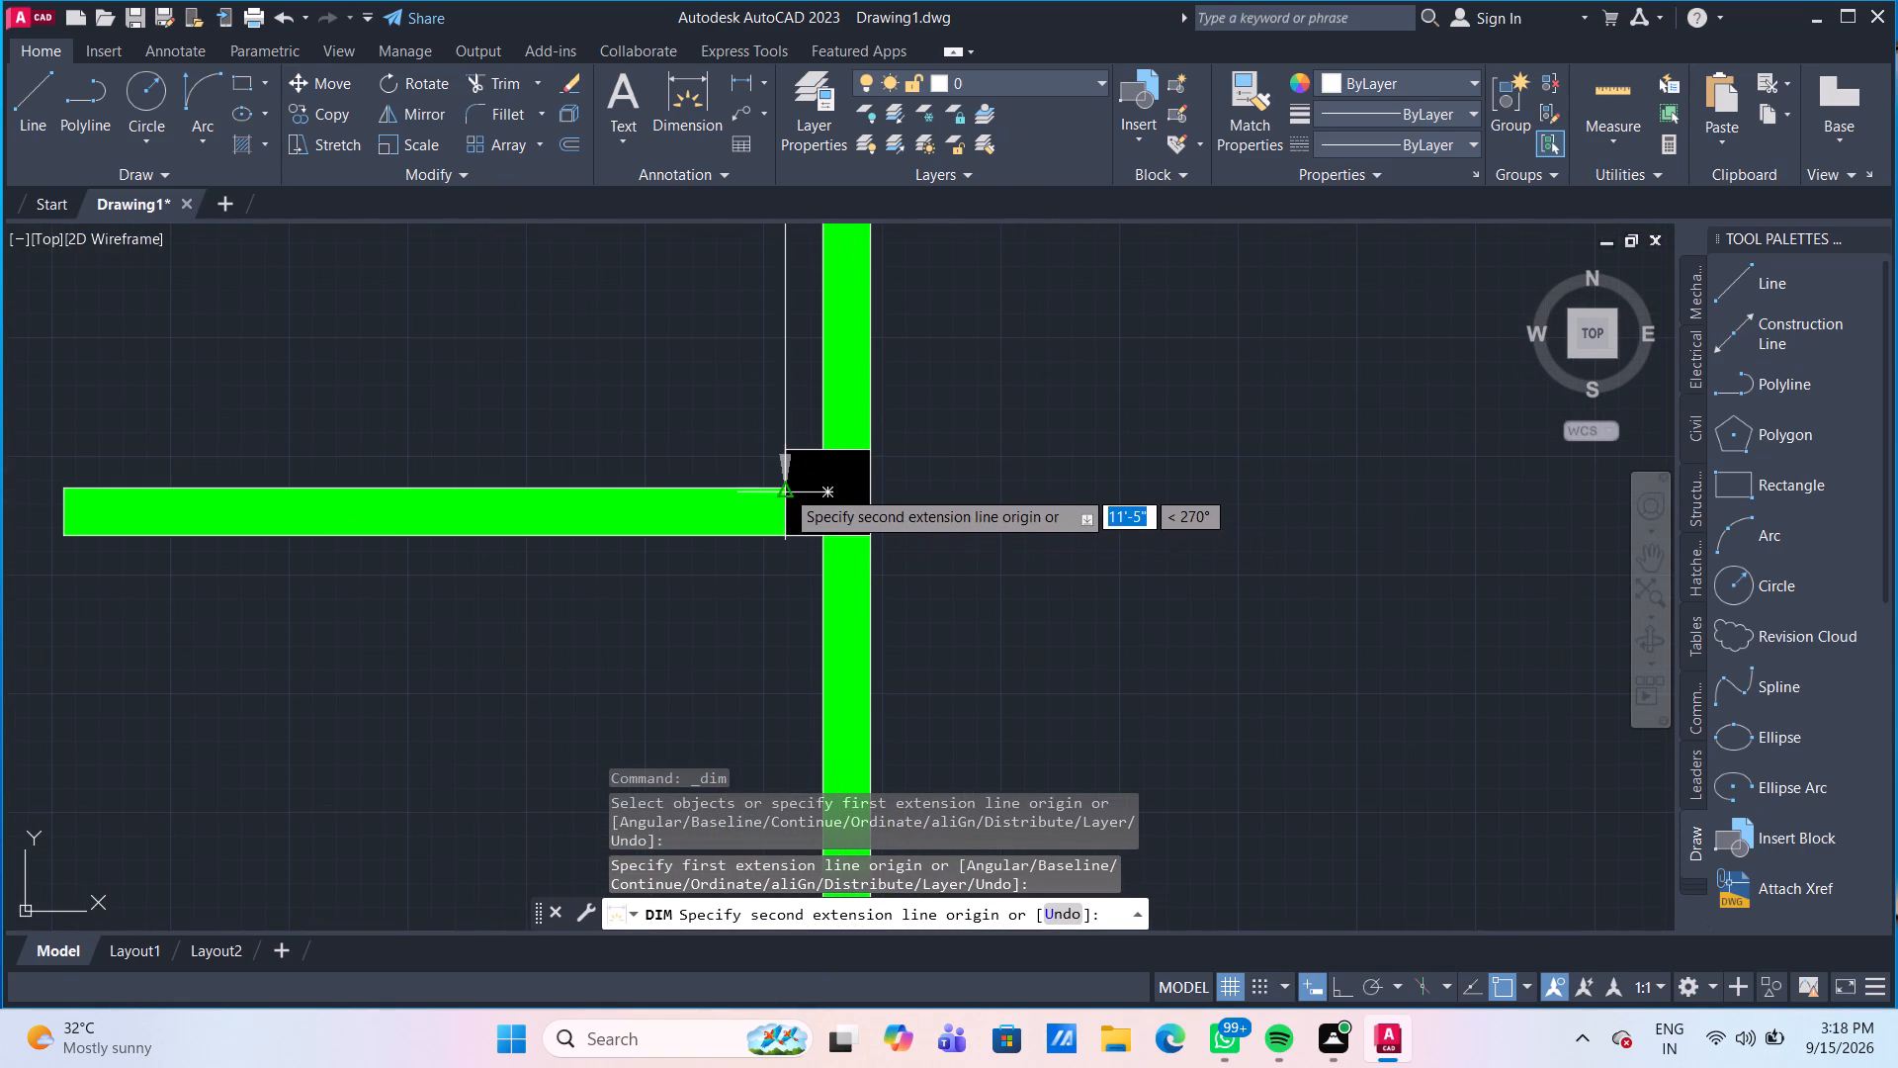
click(785, 486)
scroll(757, 472, down, 3)
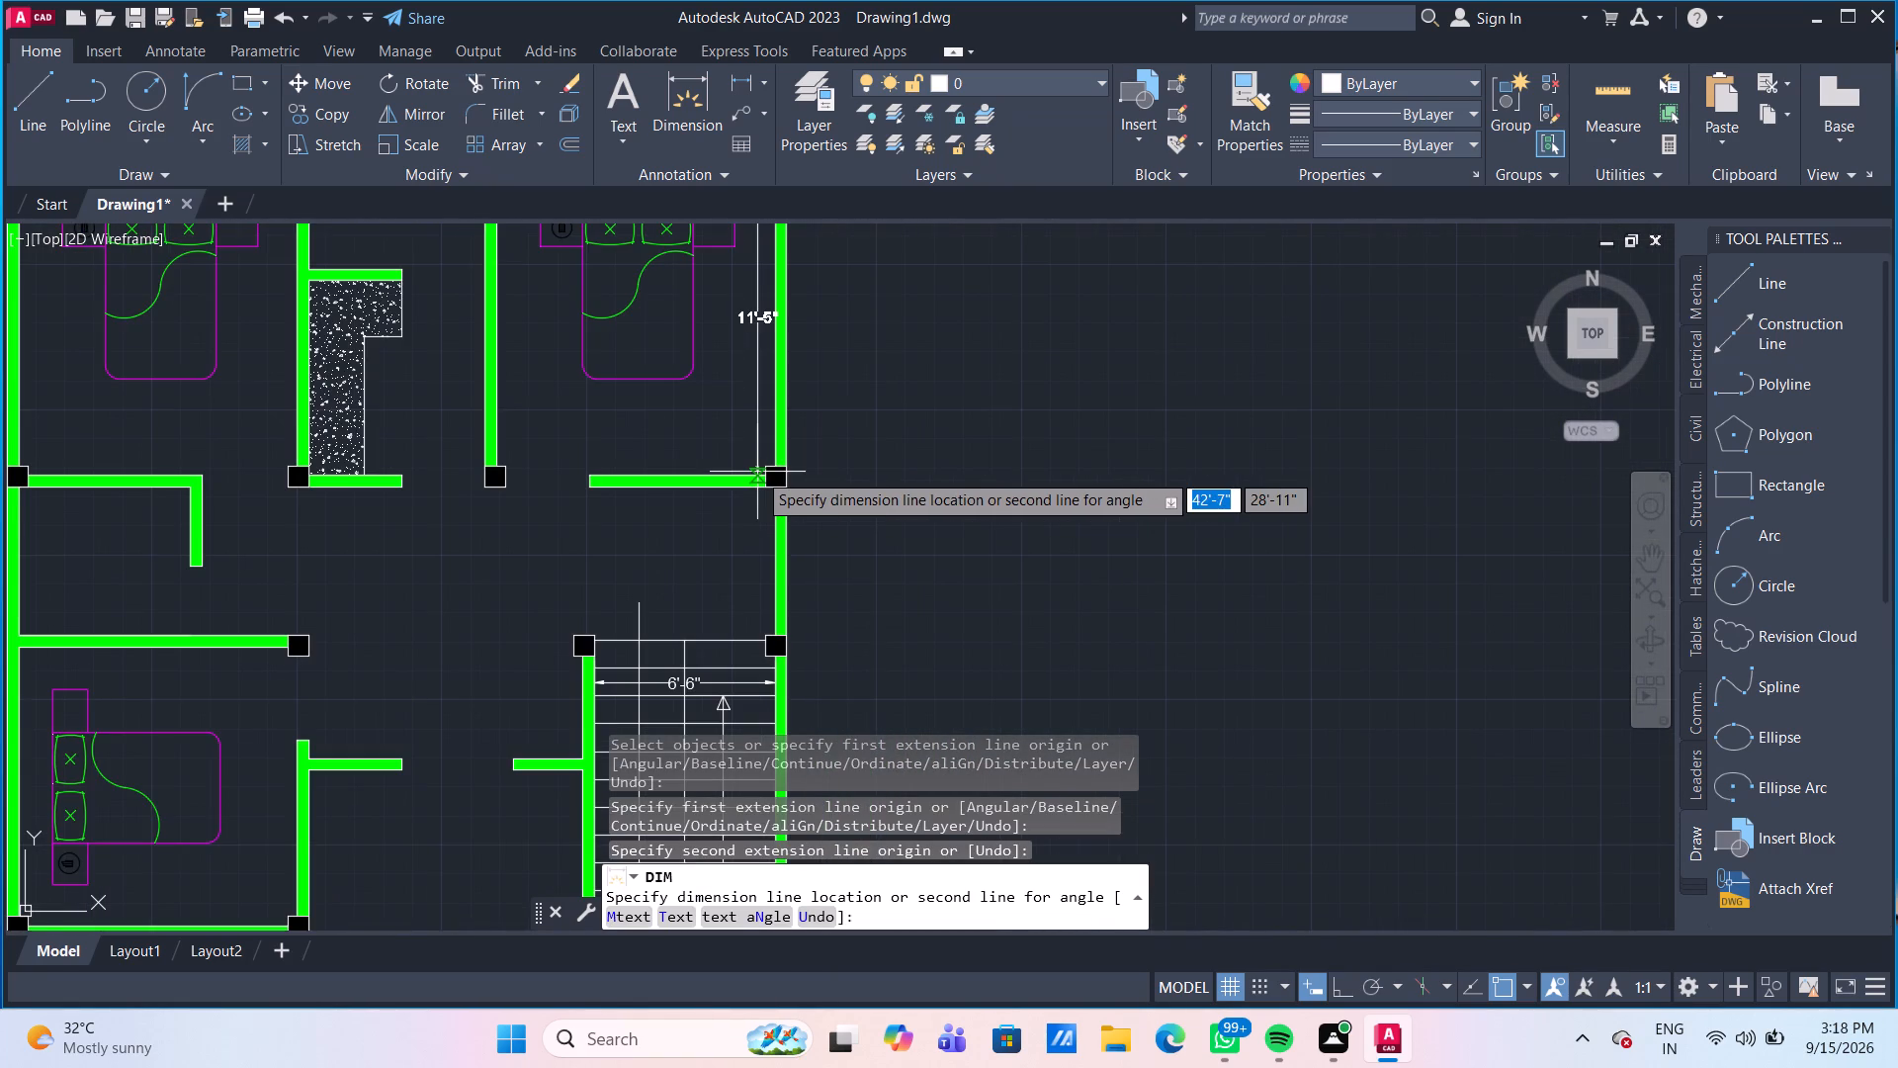
middle_drag(739, 472, 742, 474)
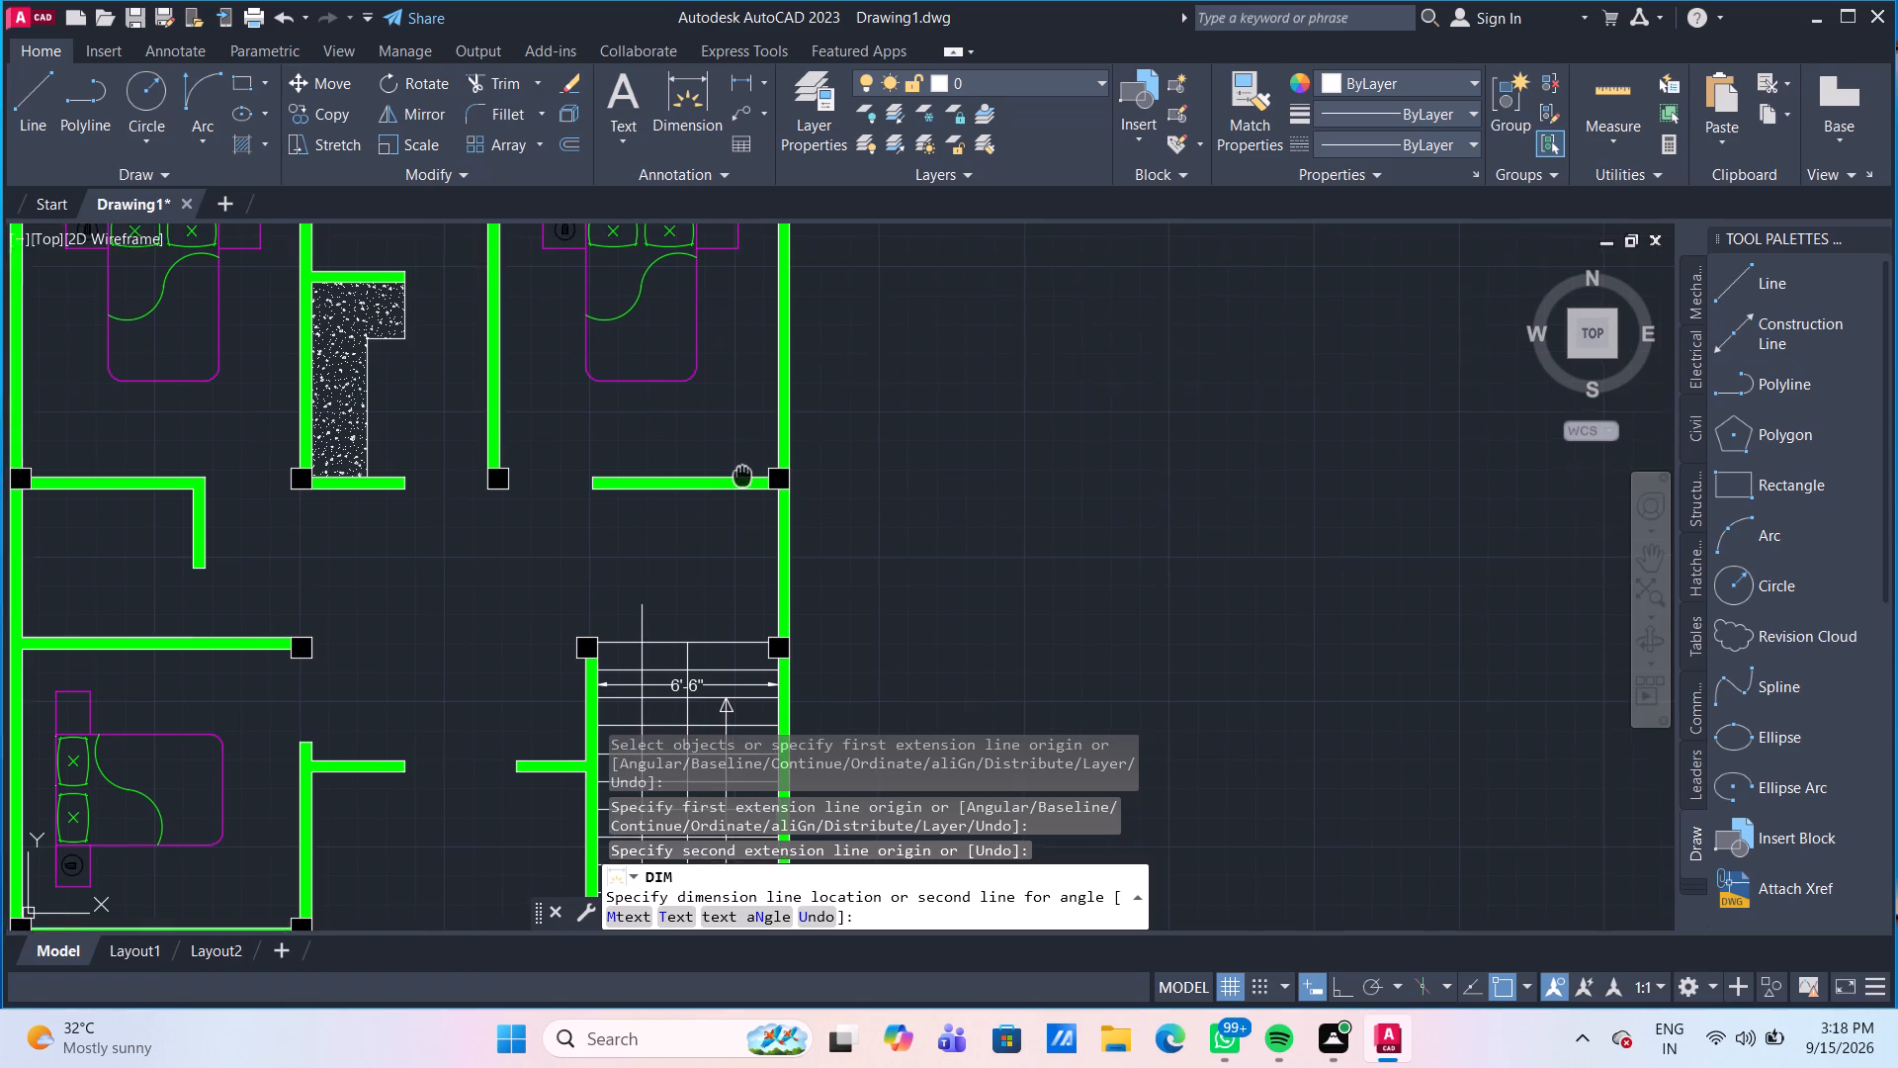
middle_drag(742, 474, 738, 517)
middle_drag(738, 517, 719, 562)
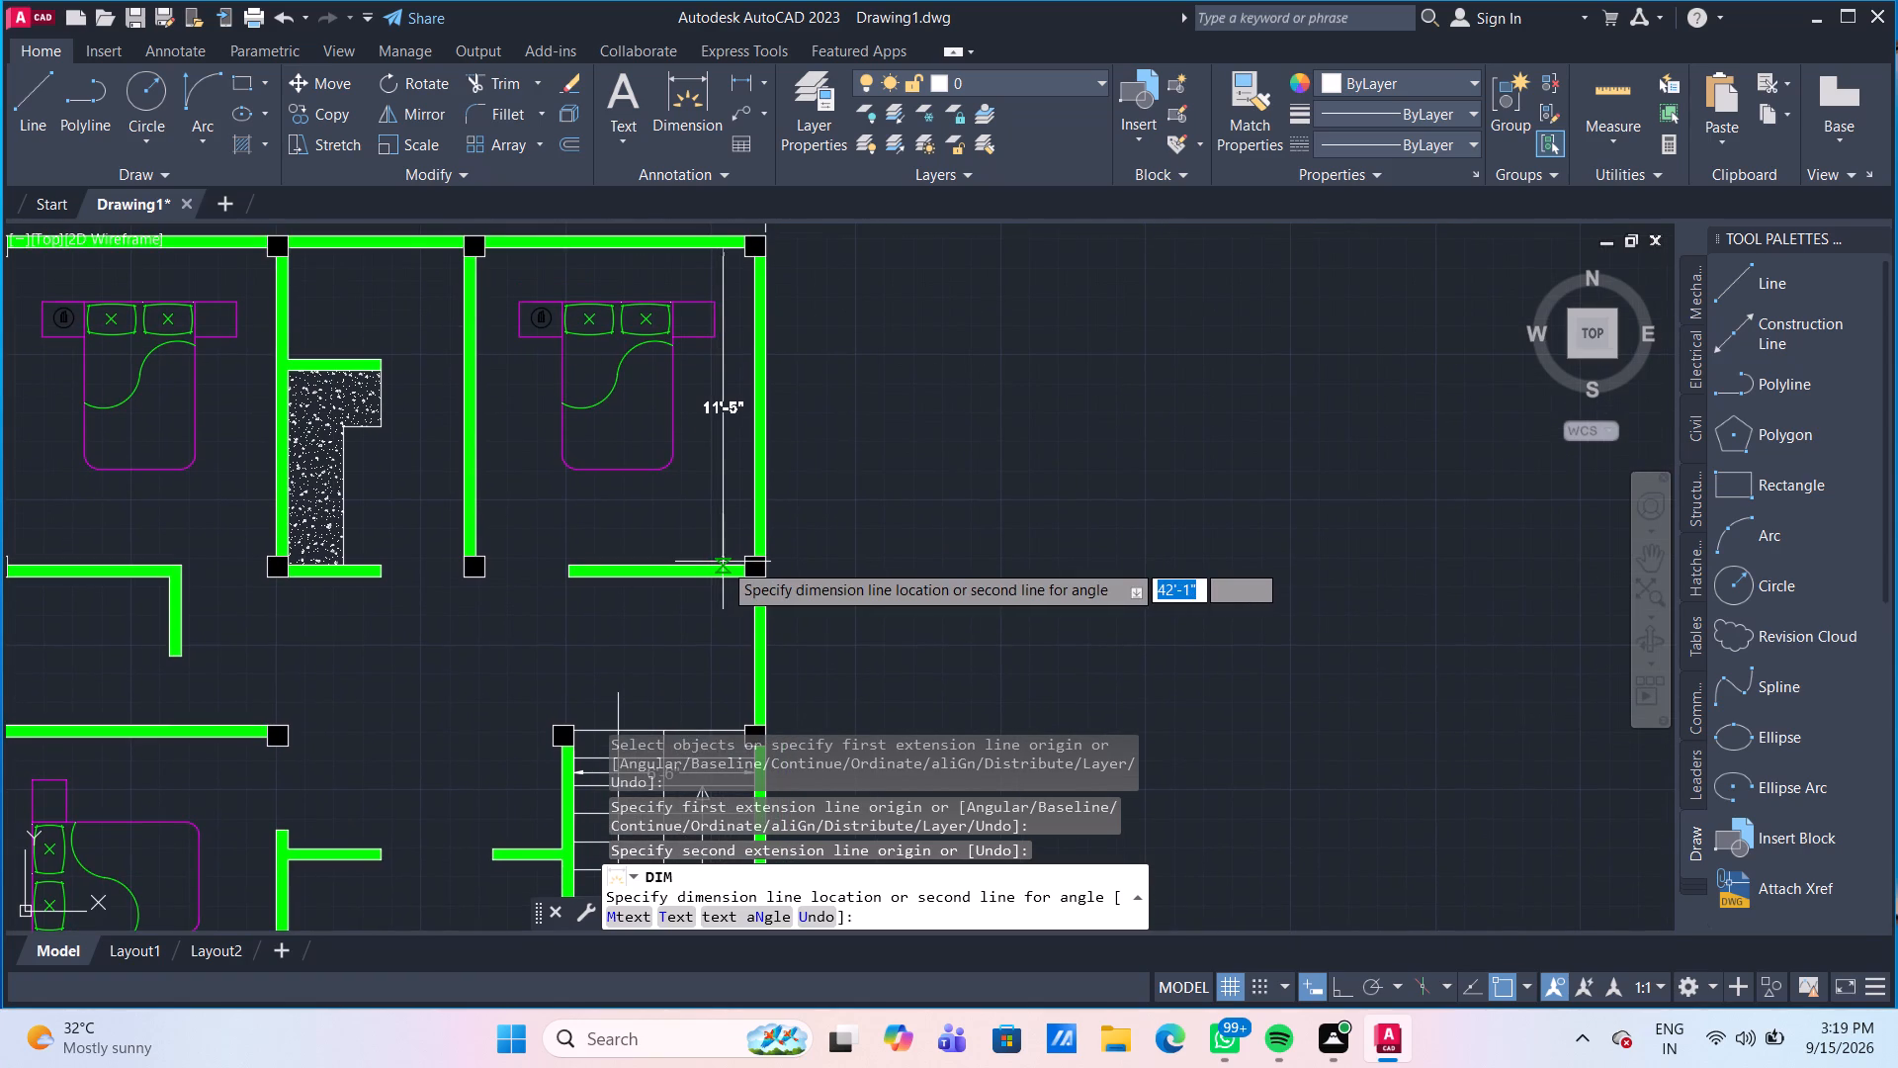
click(727, 562)
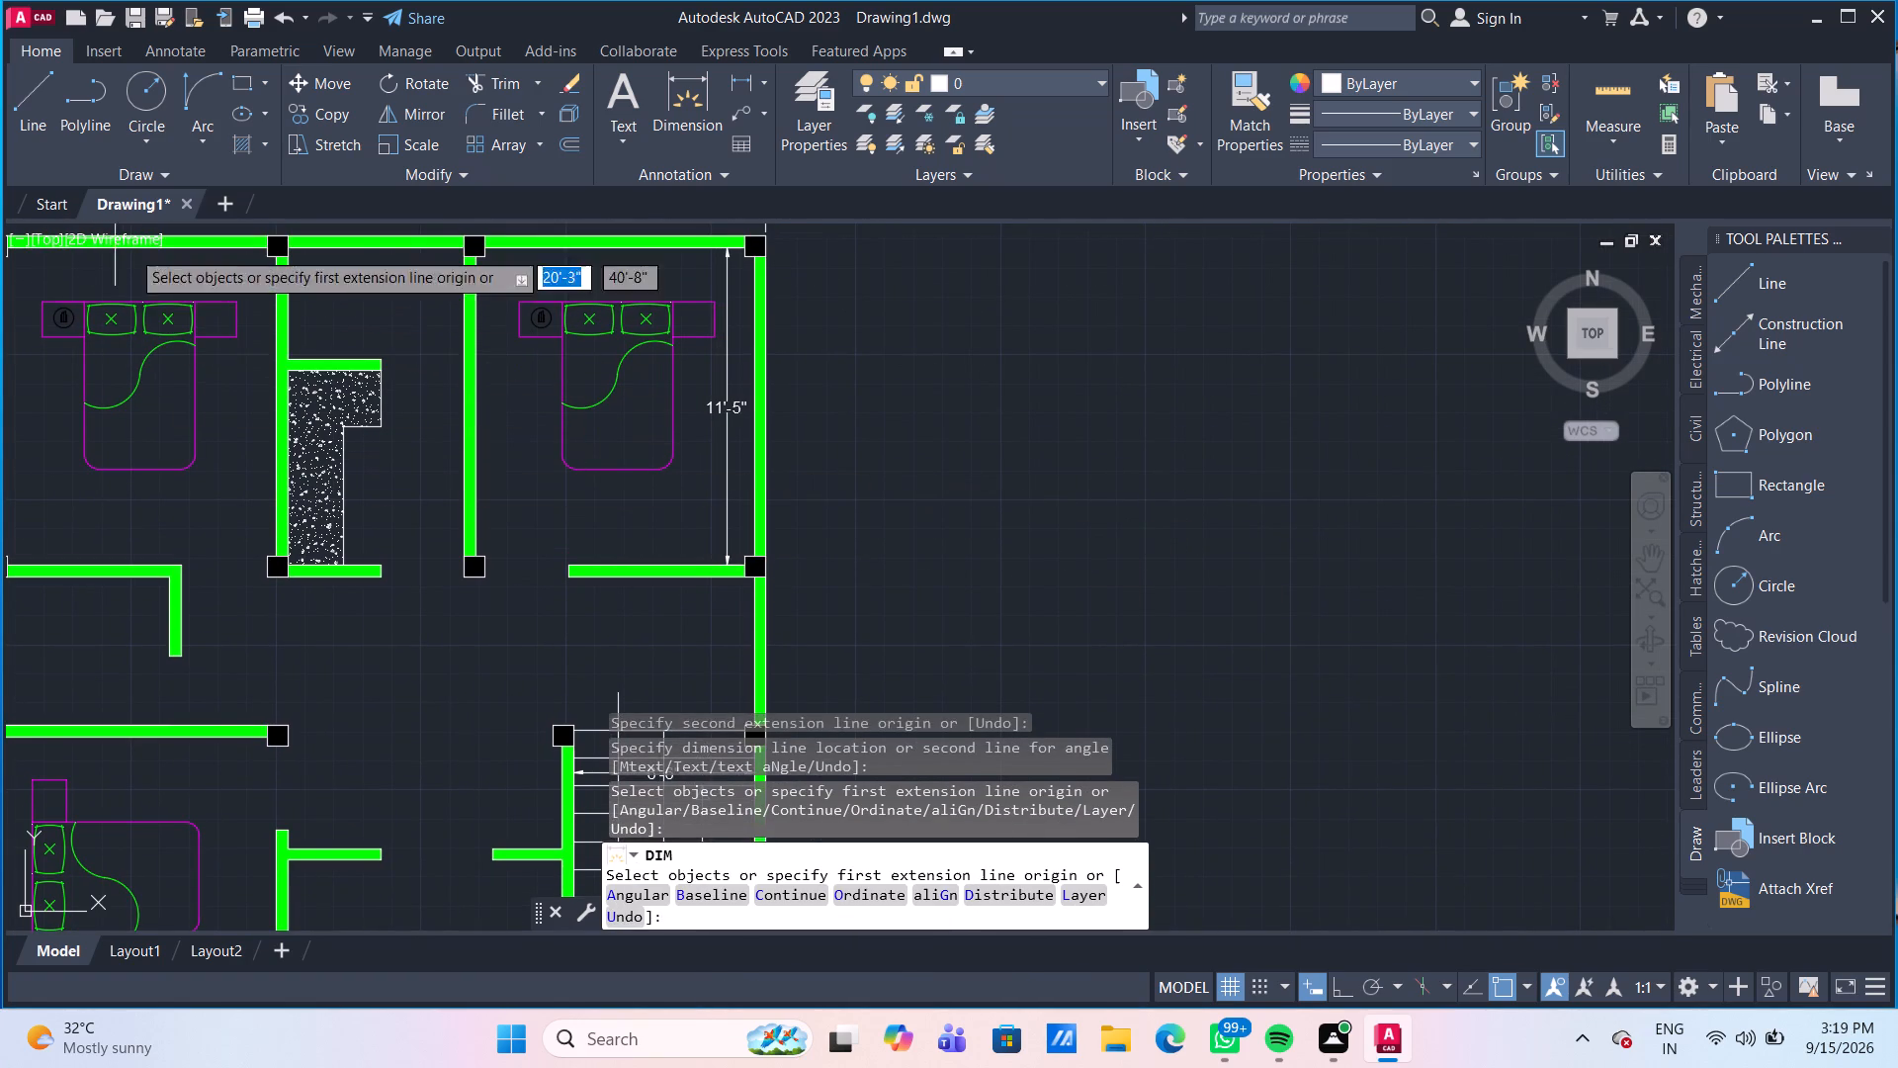
Dimension the upper-right bedroom's width between its side walls' inner faces, placing the line inside just above the lower wall.
scroll(462, 608, up, 2)
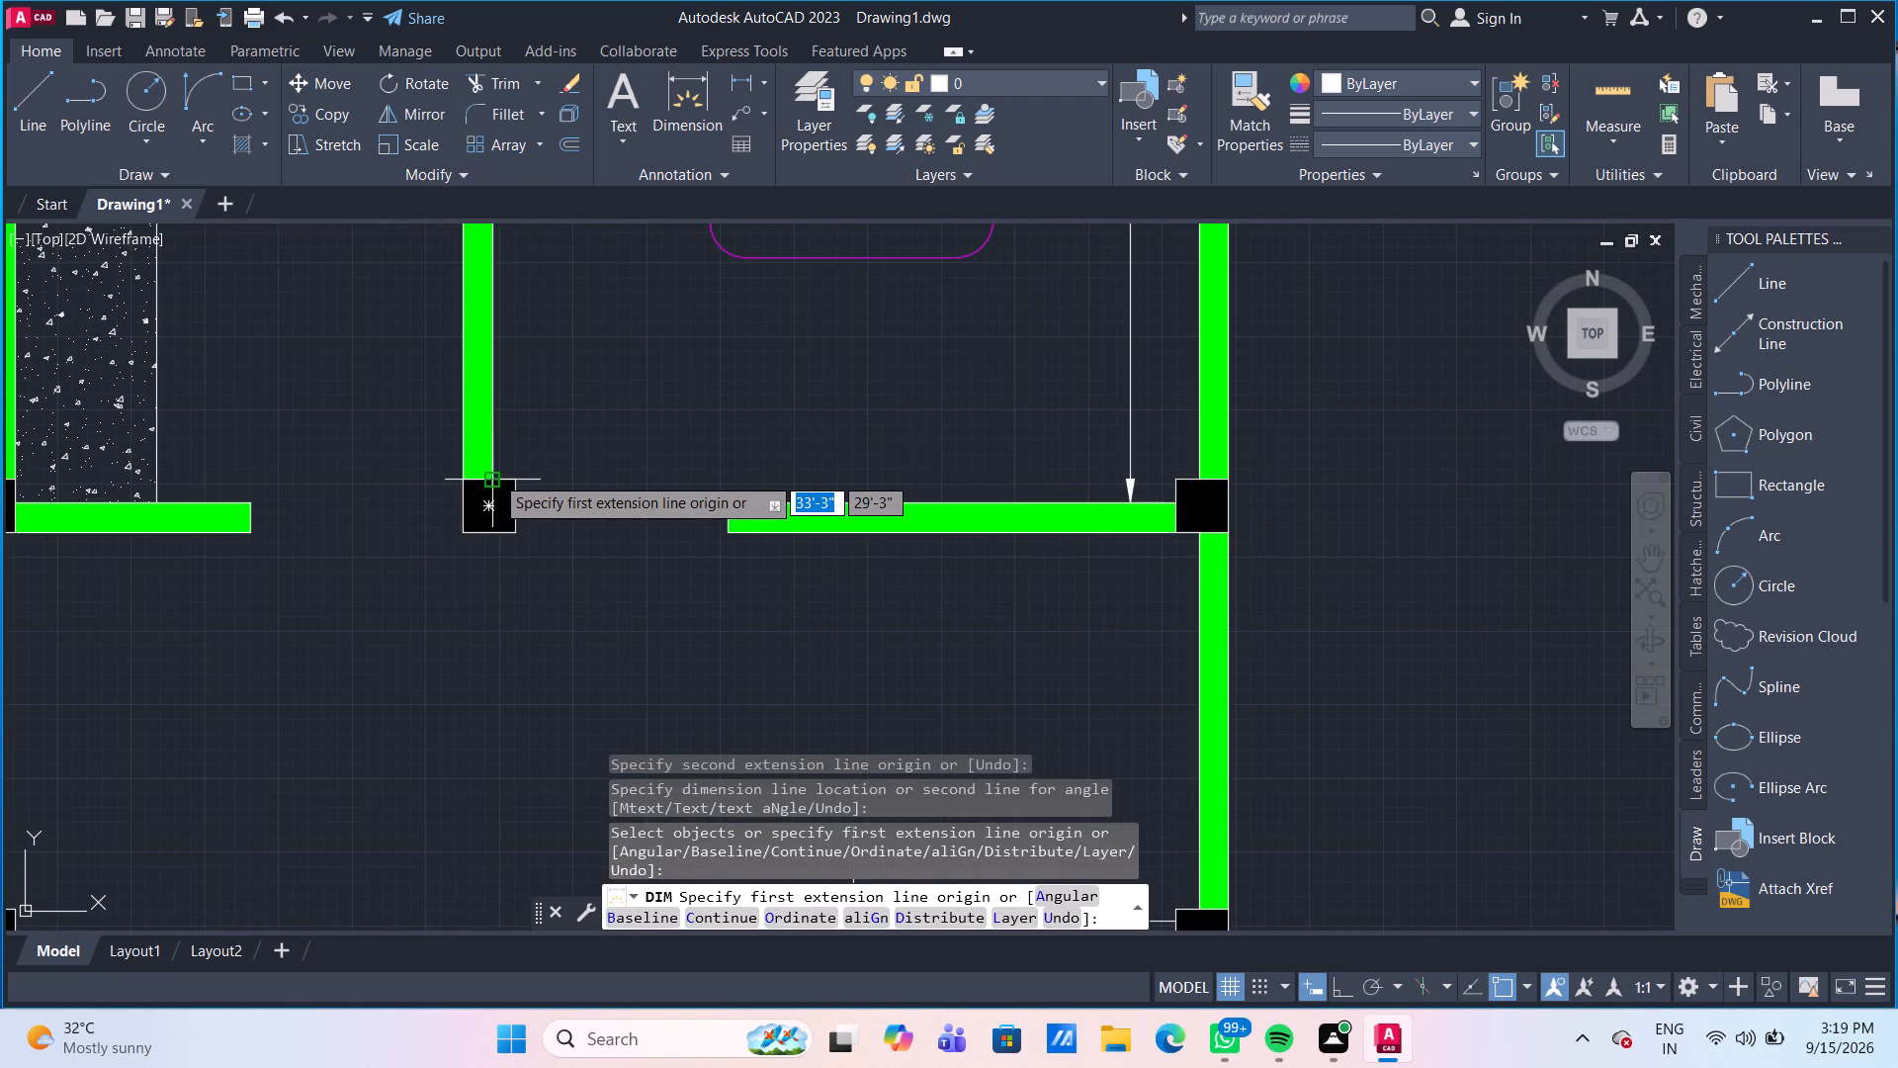
click(494, 475)
click(1197, 473)
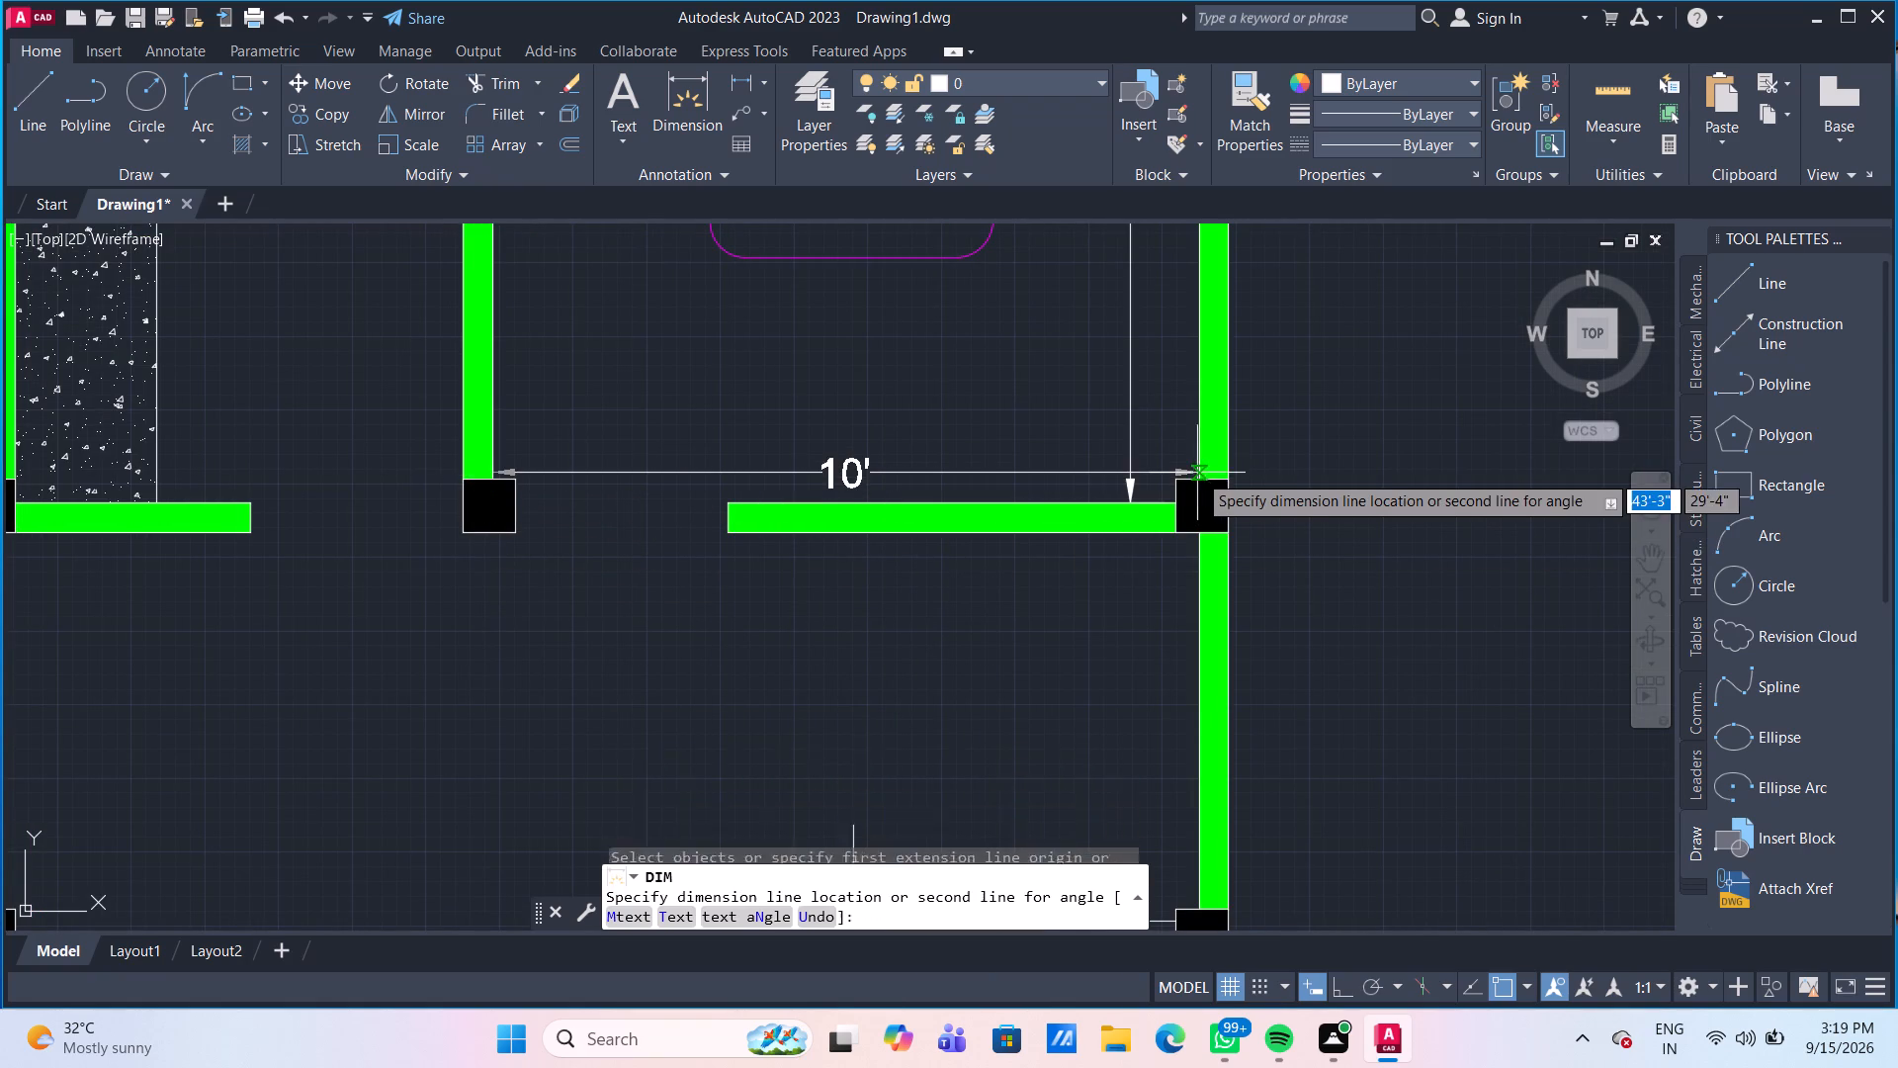
scroll(1189, 417, down, 2)
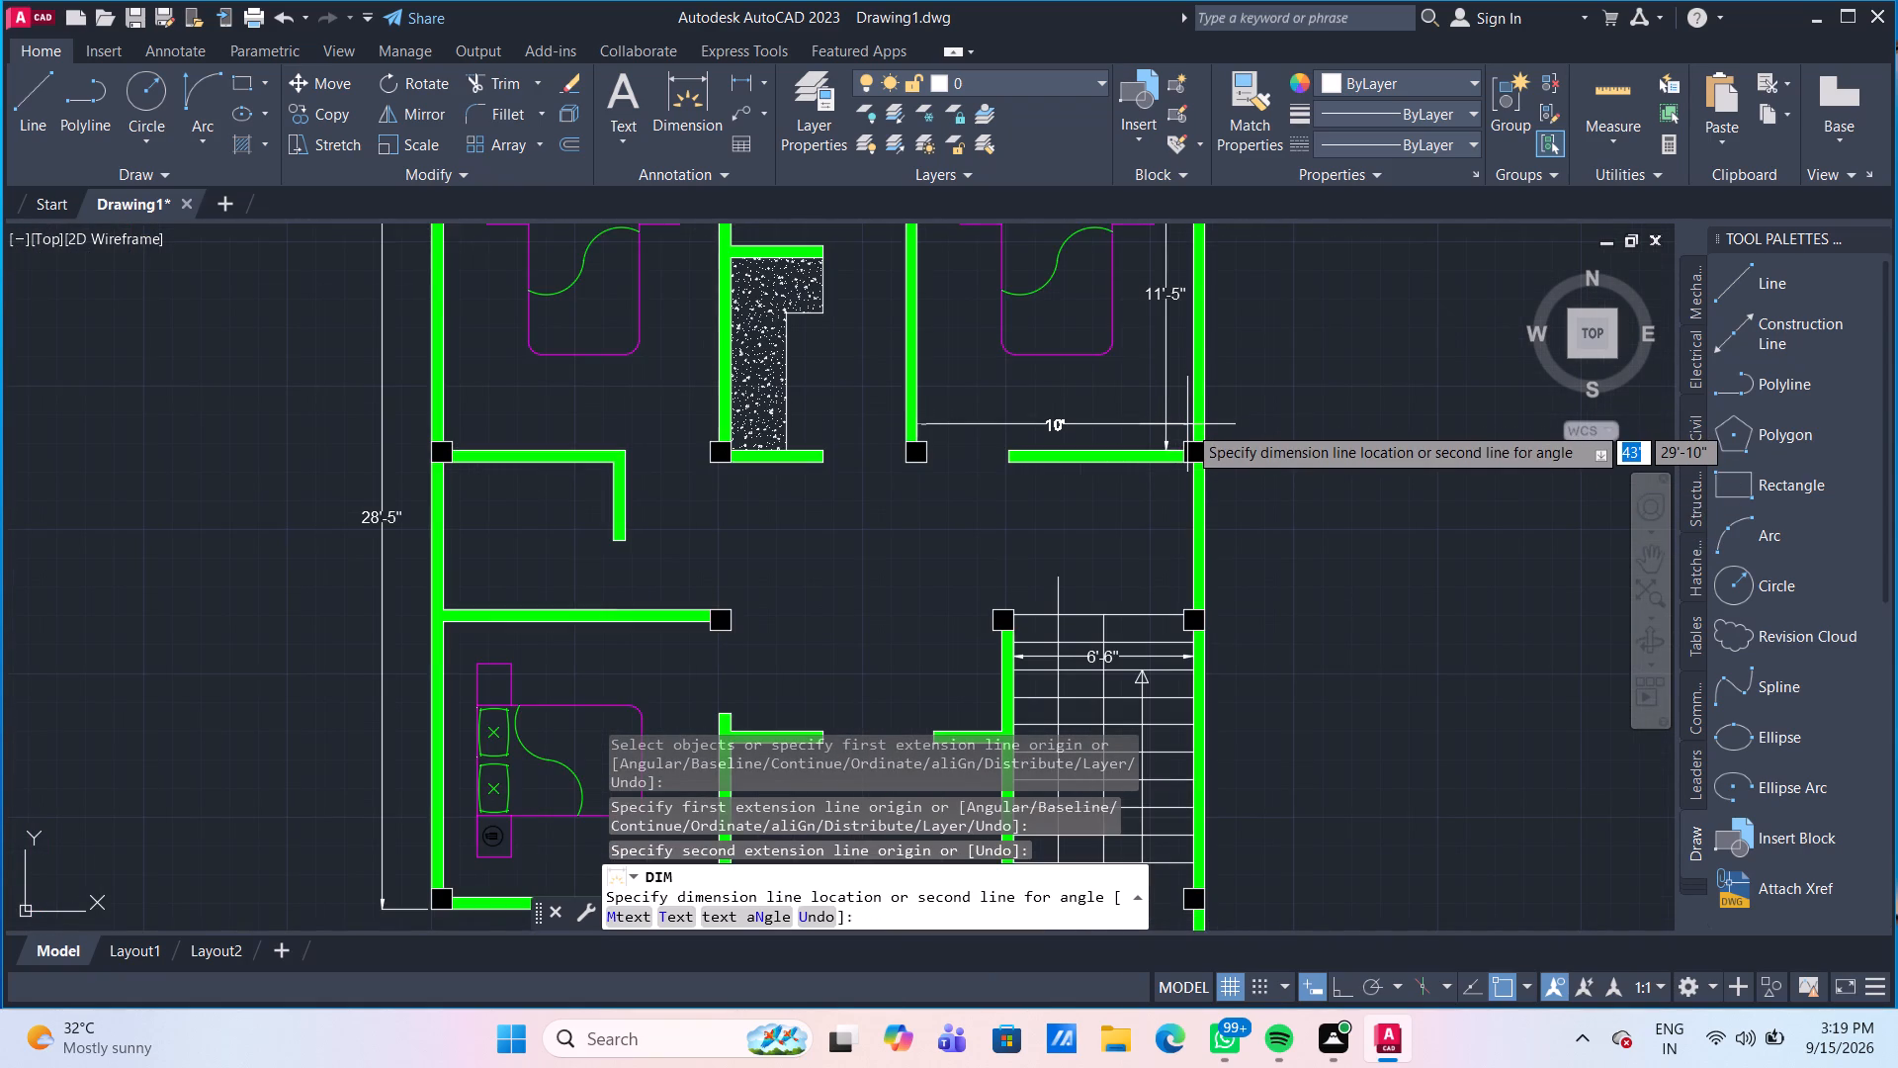
click(1187, 424)
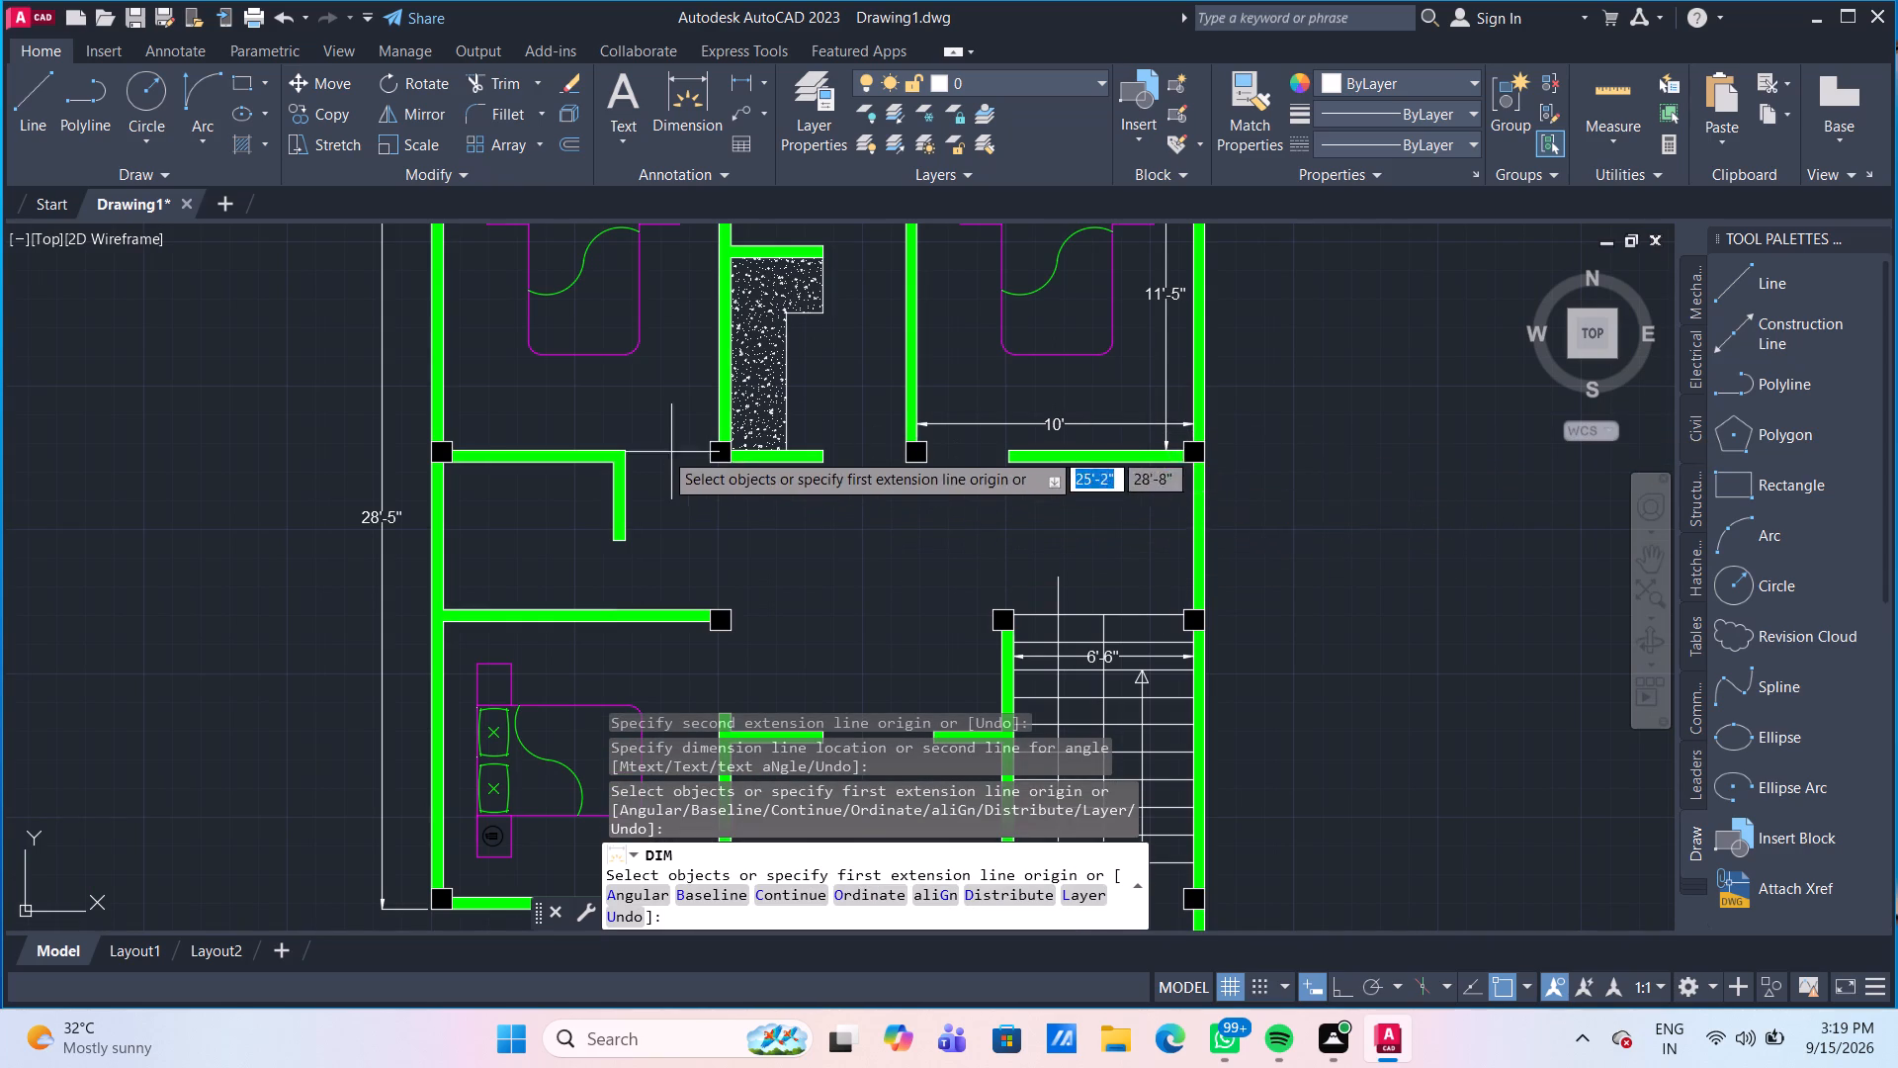
middle_drag(655, 405, 703, 556)
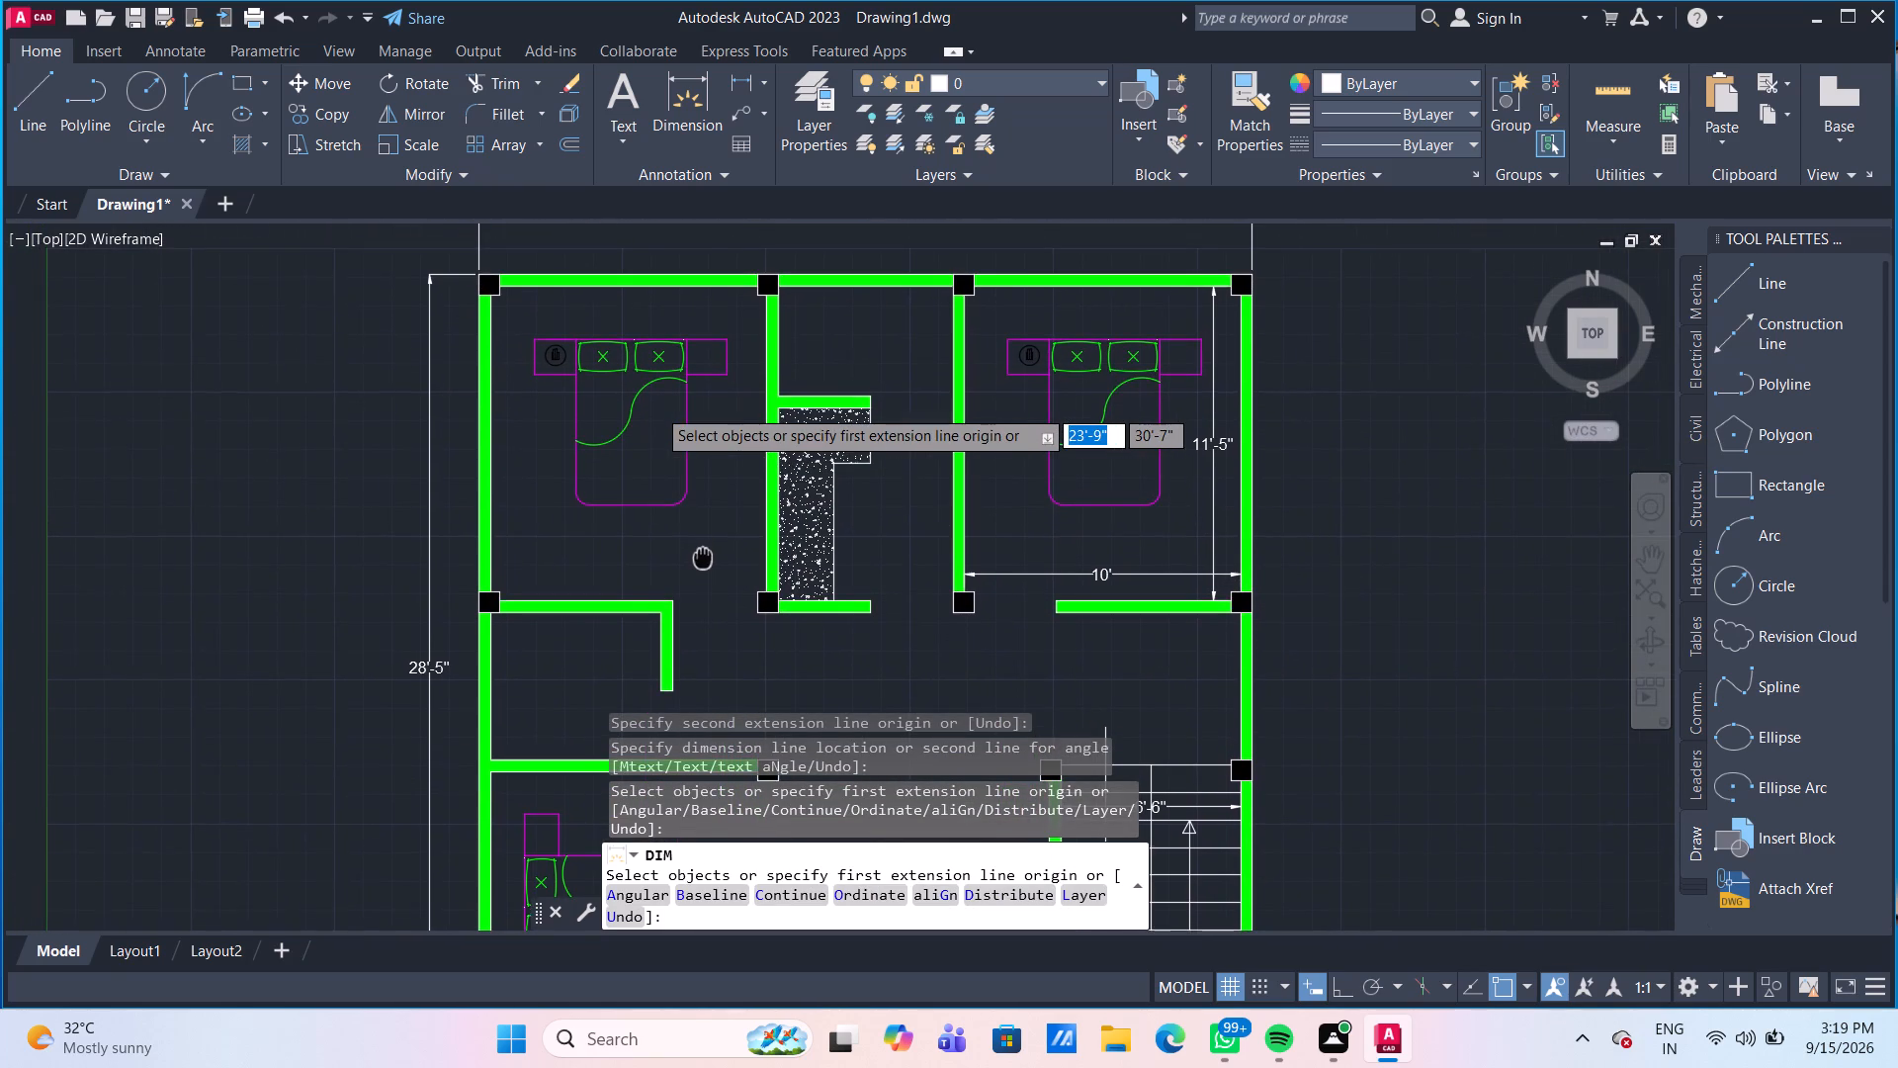
Dimension the upper-left bedroom's depth from the top wall's inner face to its lower wall, placing the line inside along the outer wall.
middle_drag(703, 556, 705, 561)
scroll(705, 561, down, 1)
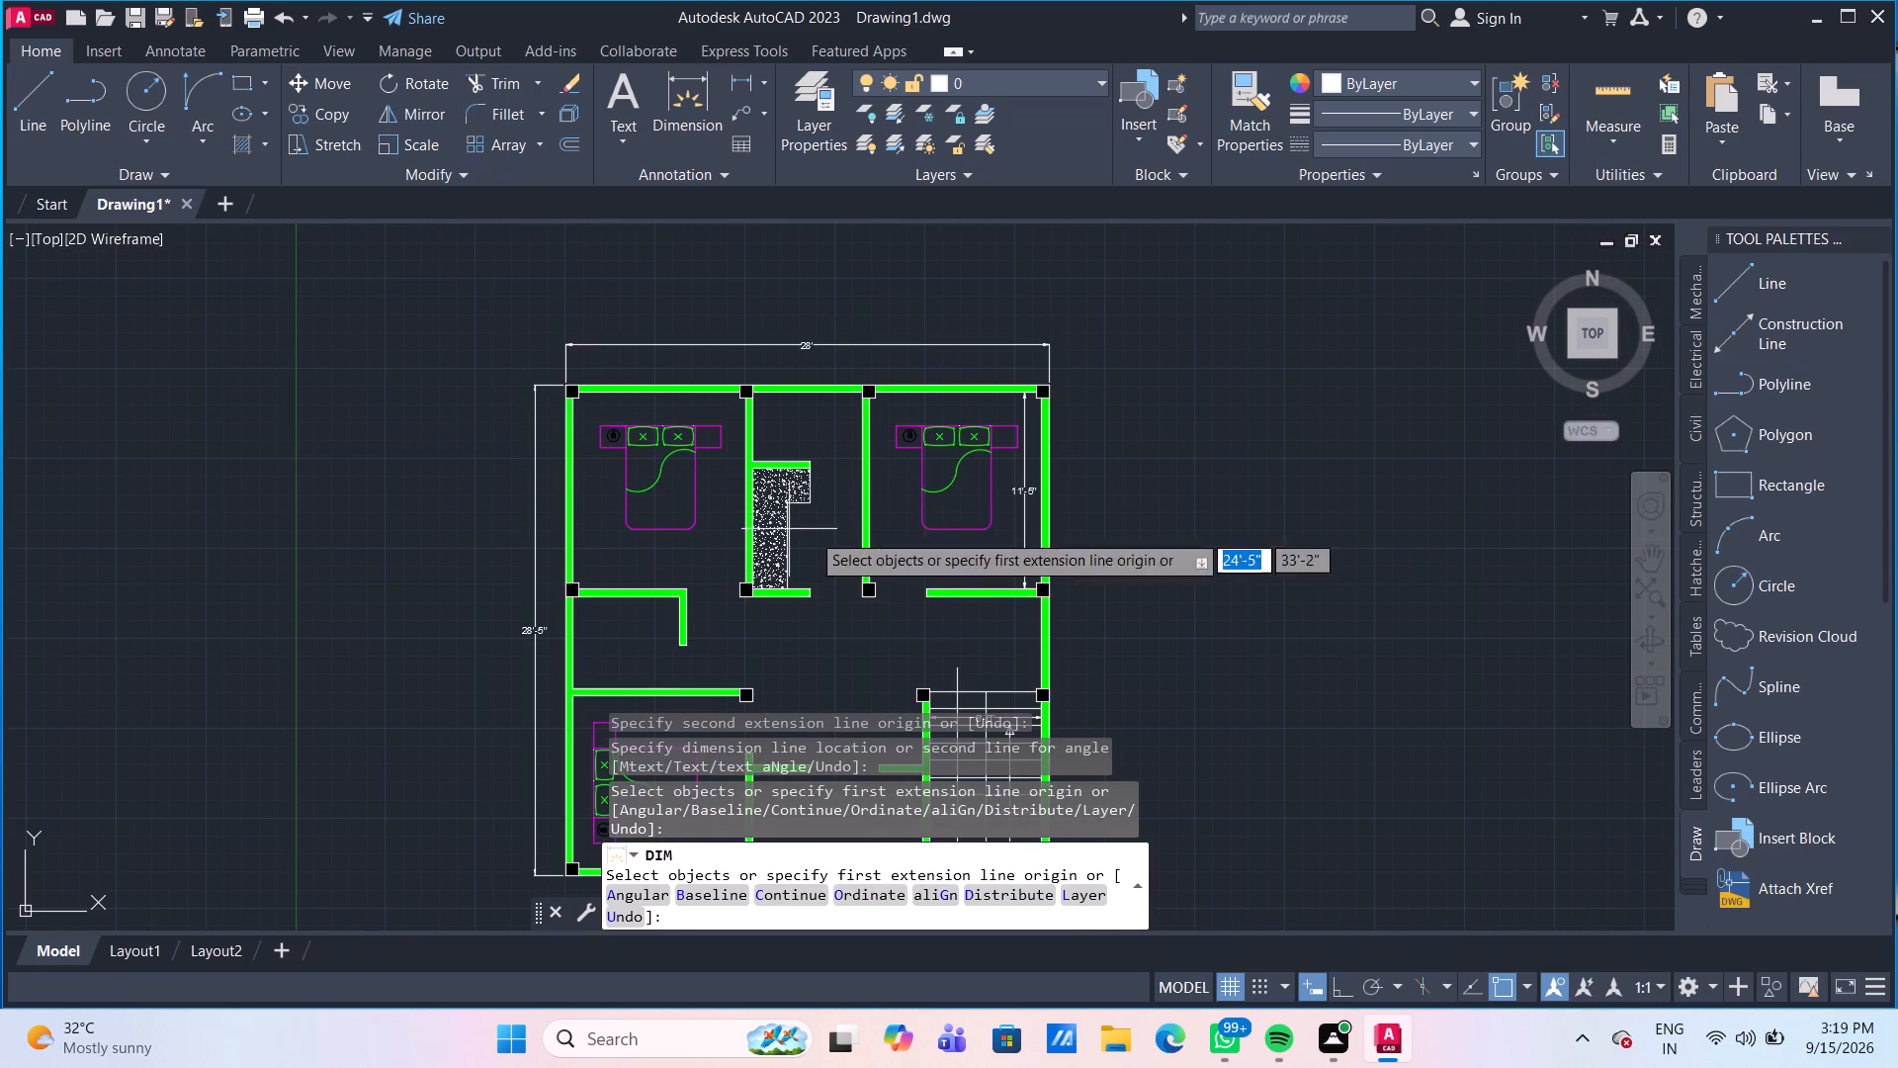
scroll(639, 463, up, 2)
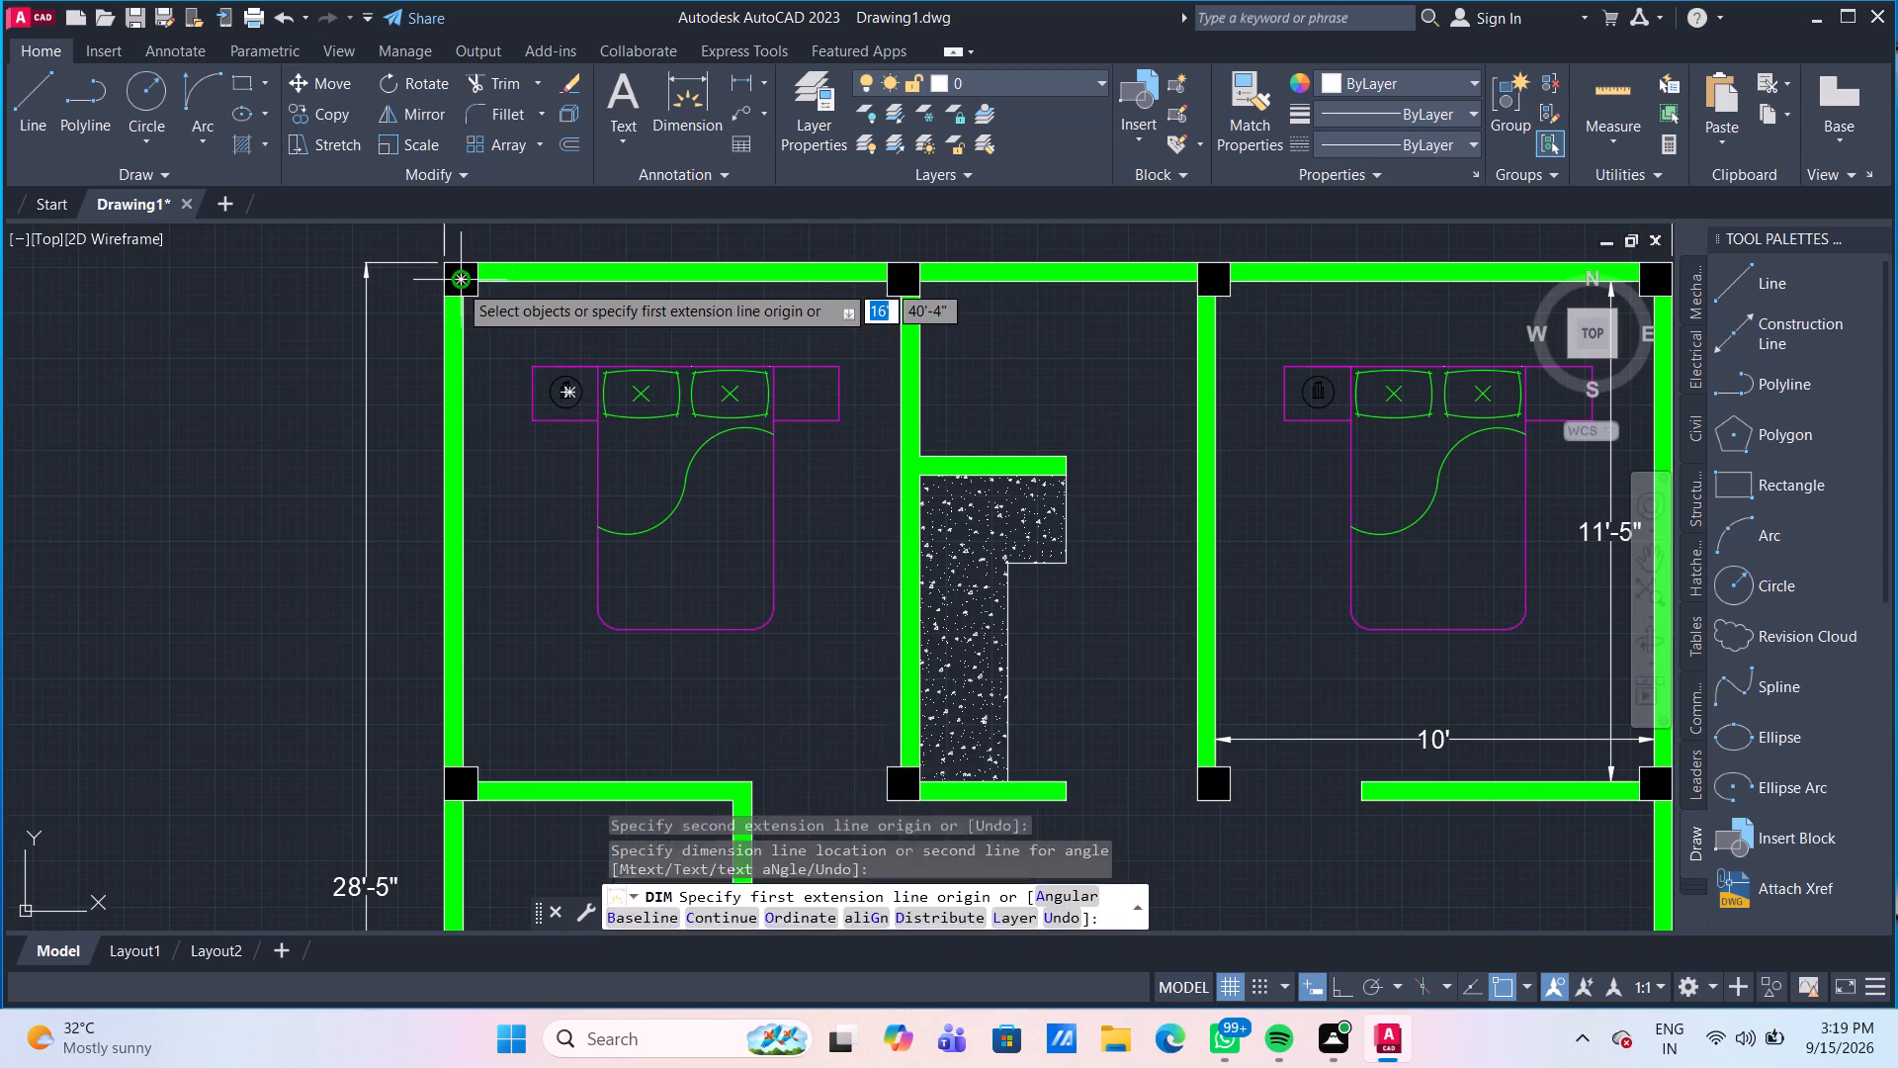
drag(477, 283, 477, 345)
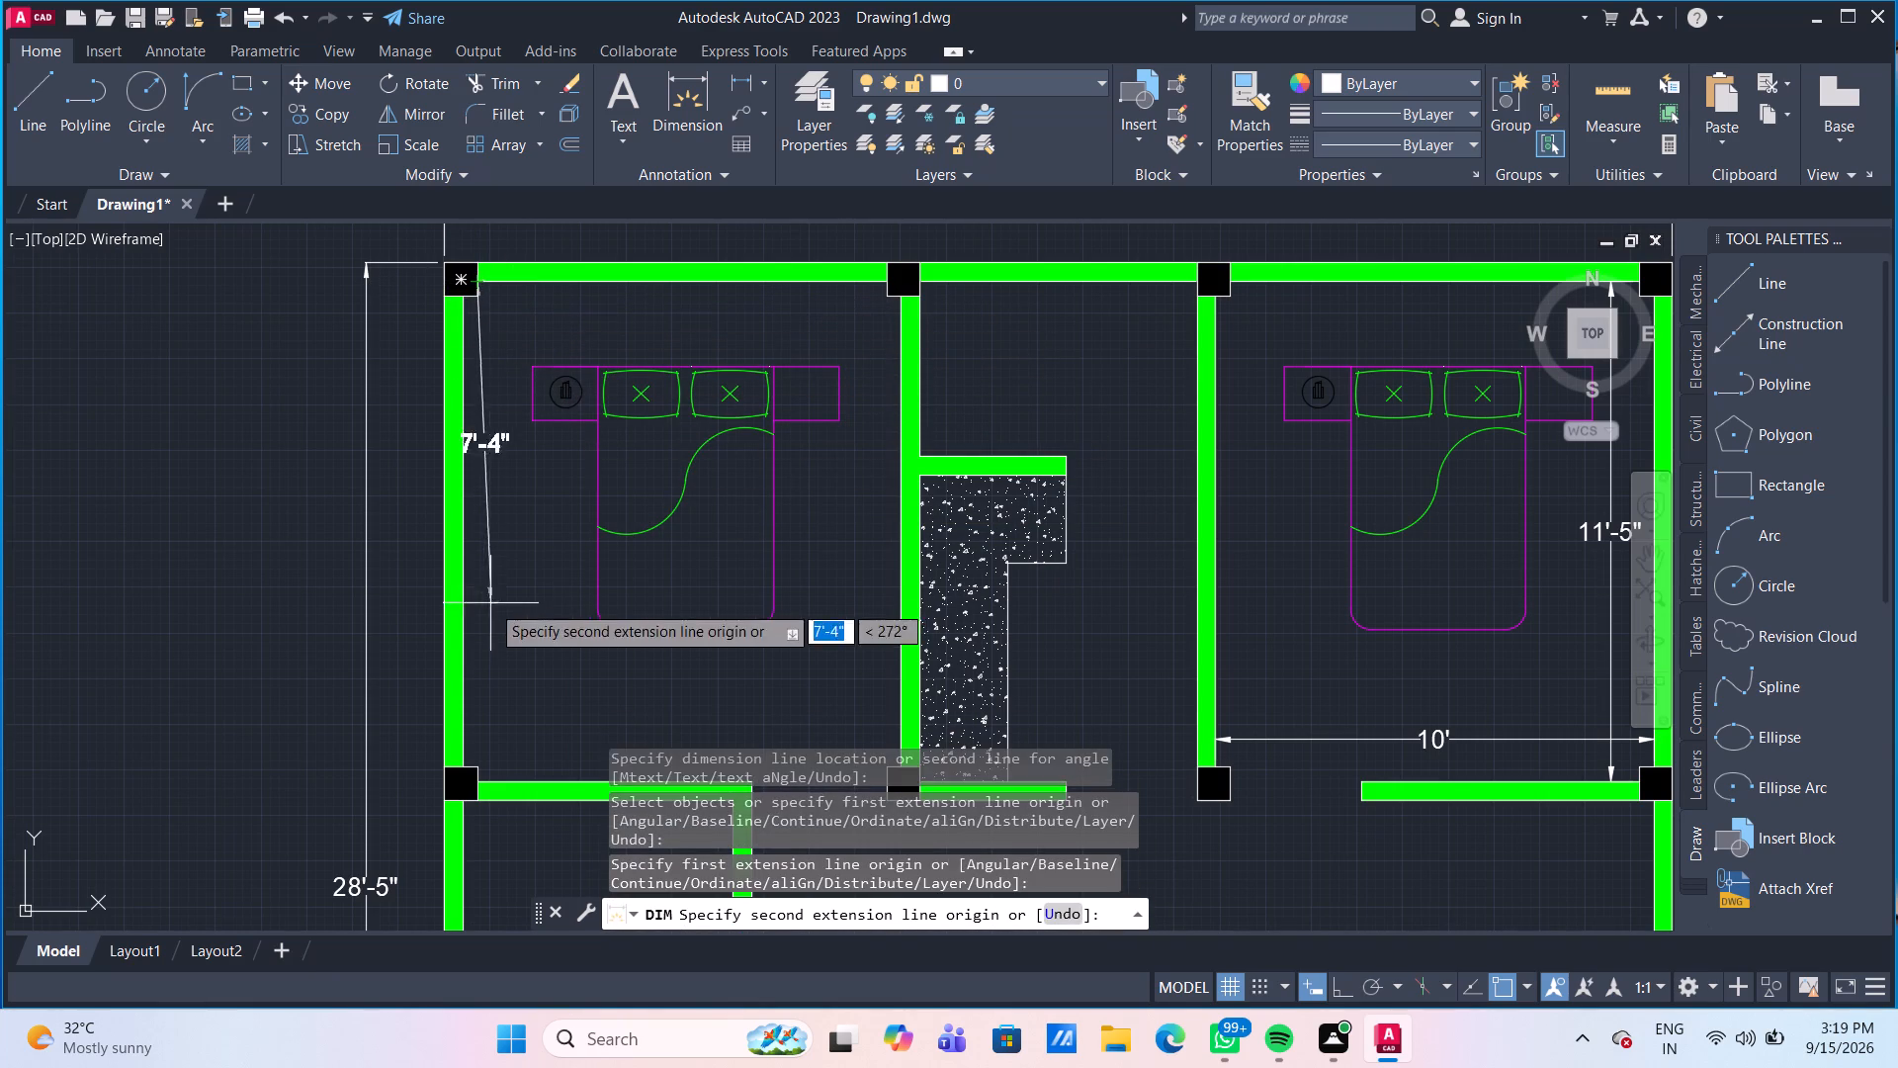
scroll(475, 783, up, 2)
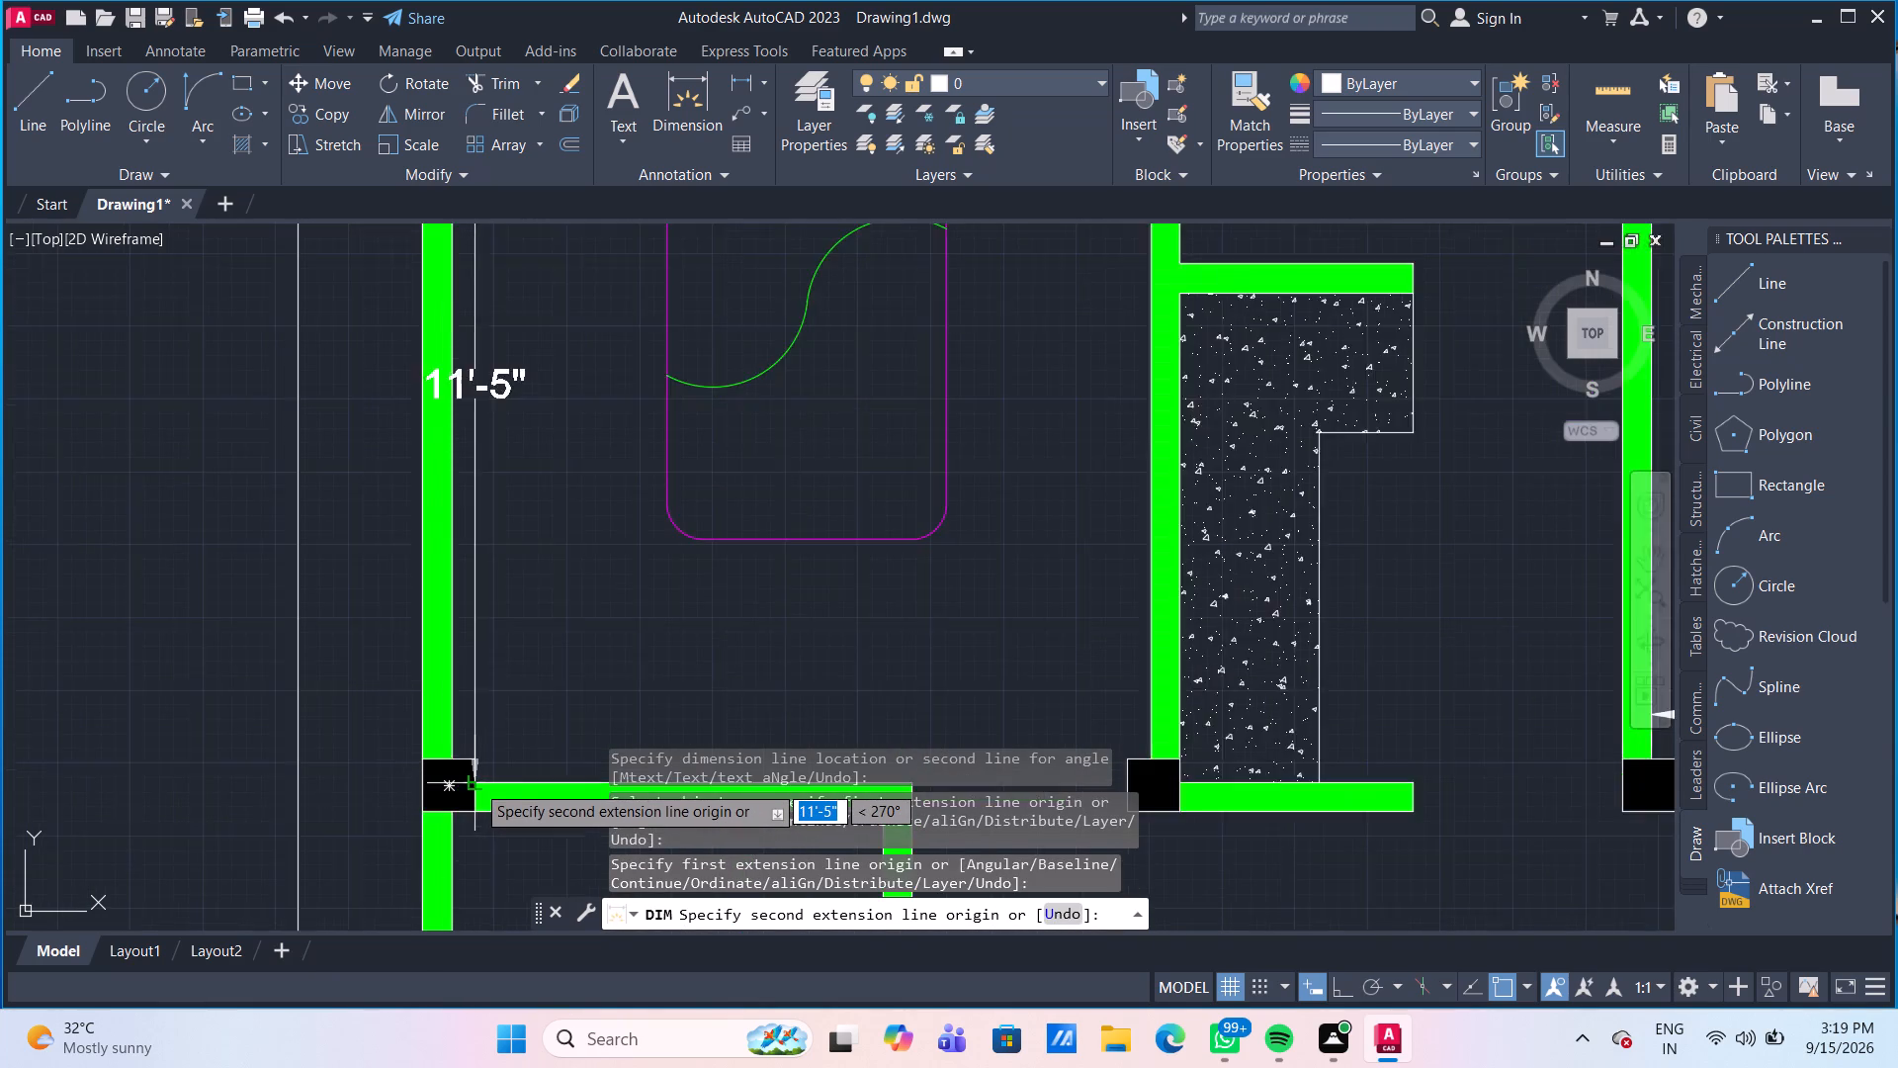
click(470, 779)
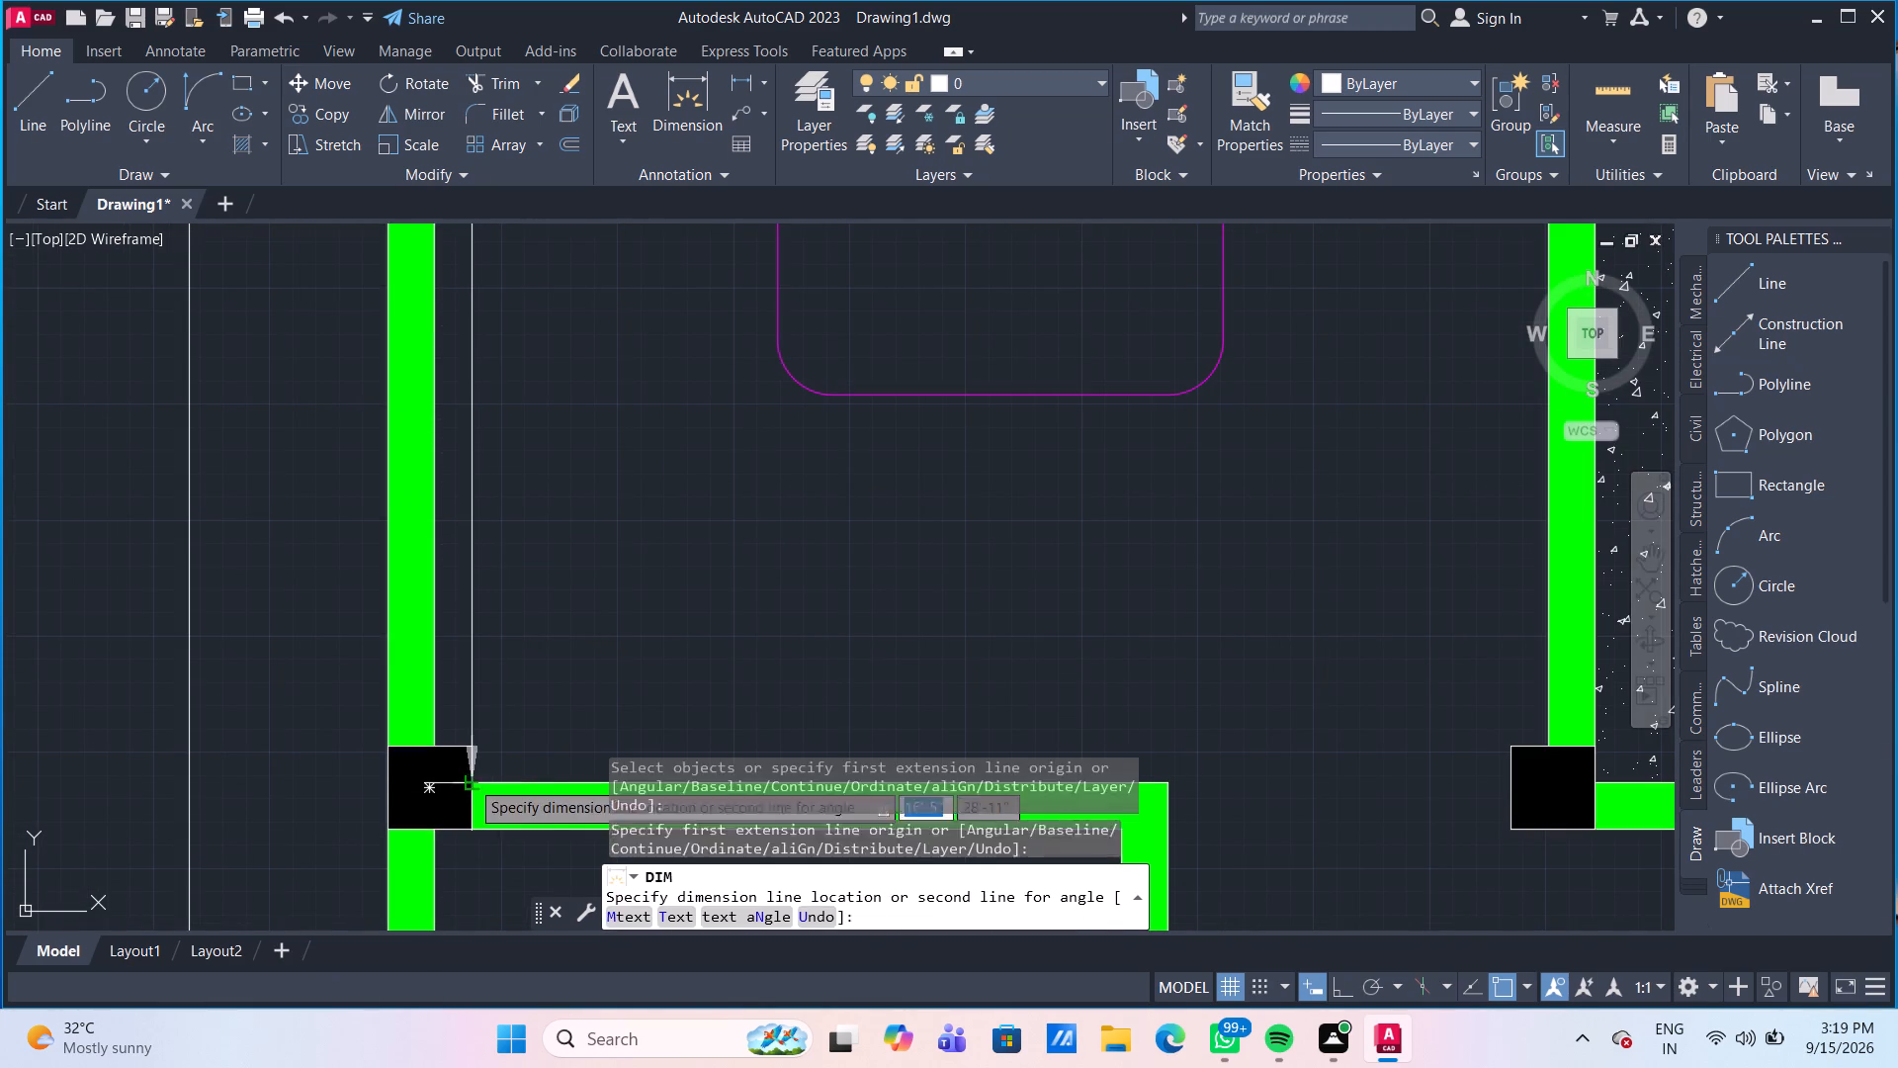
scroll(515, 782, down, 2)
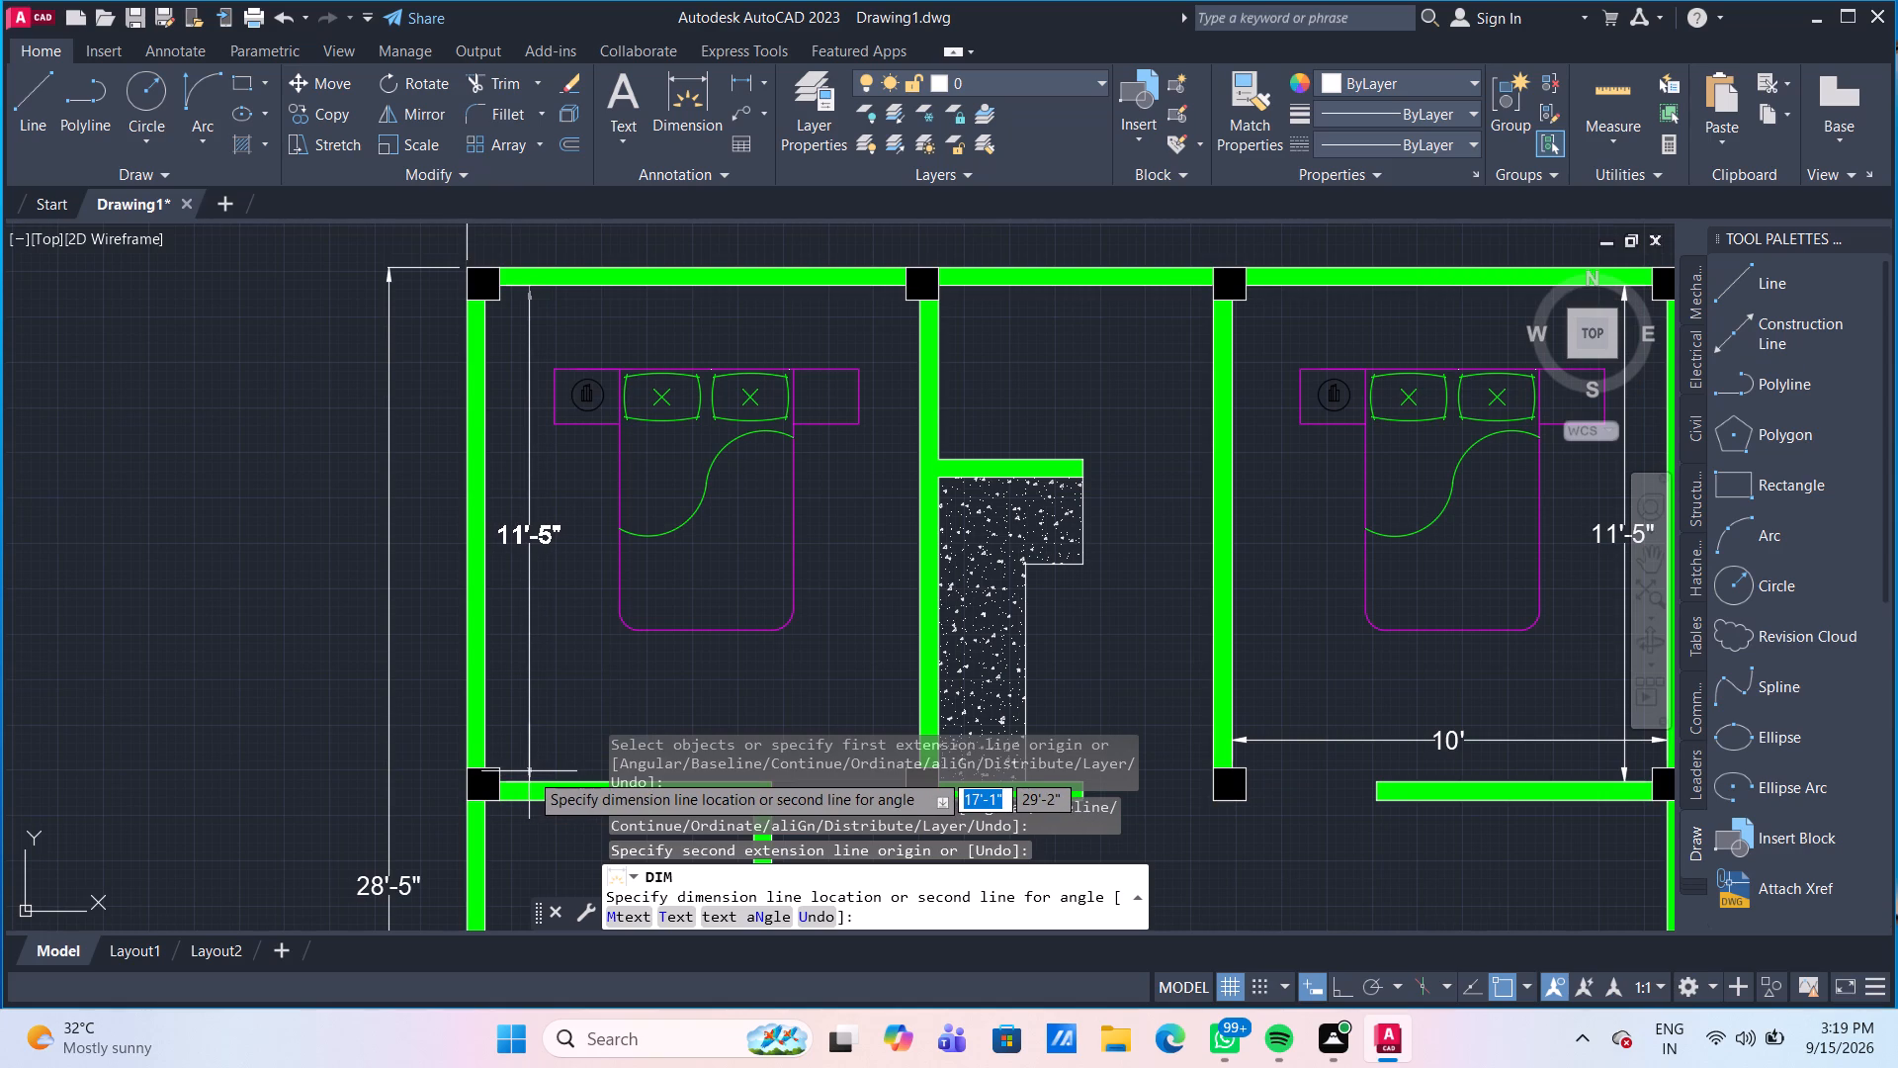
click(530, 771)
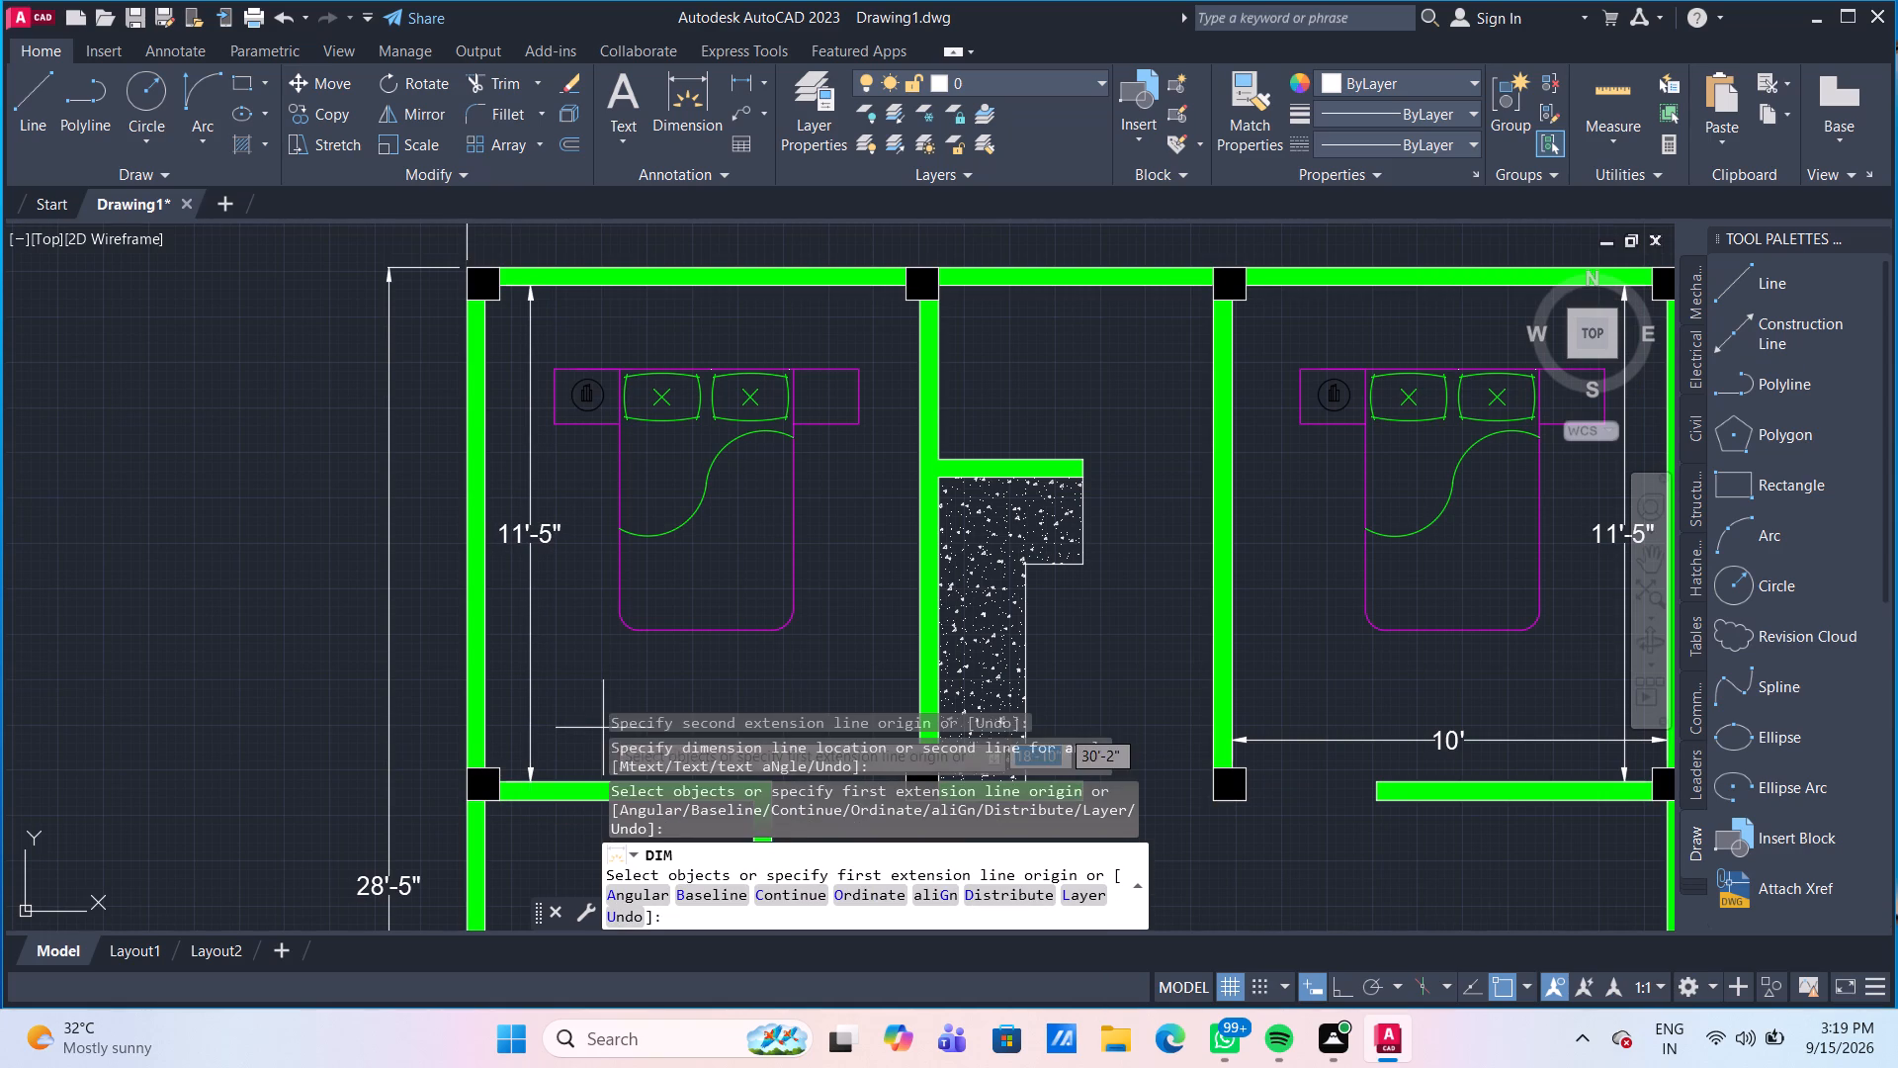
Dimension the upper-left bedroom's width between its side walls' inner faces, placing the line inside between the top wall and the bed.
middle_drag(680, 523, 657, 723)
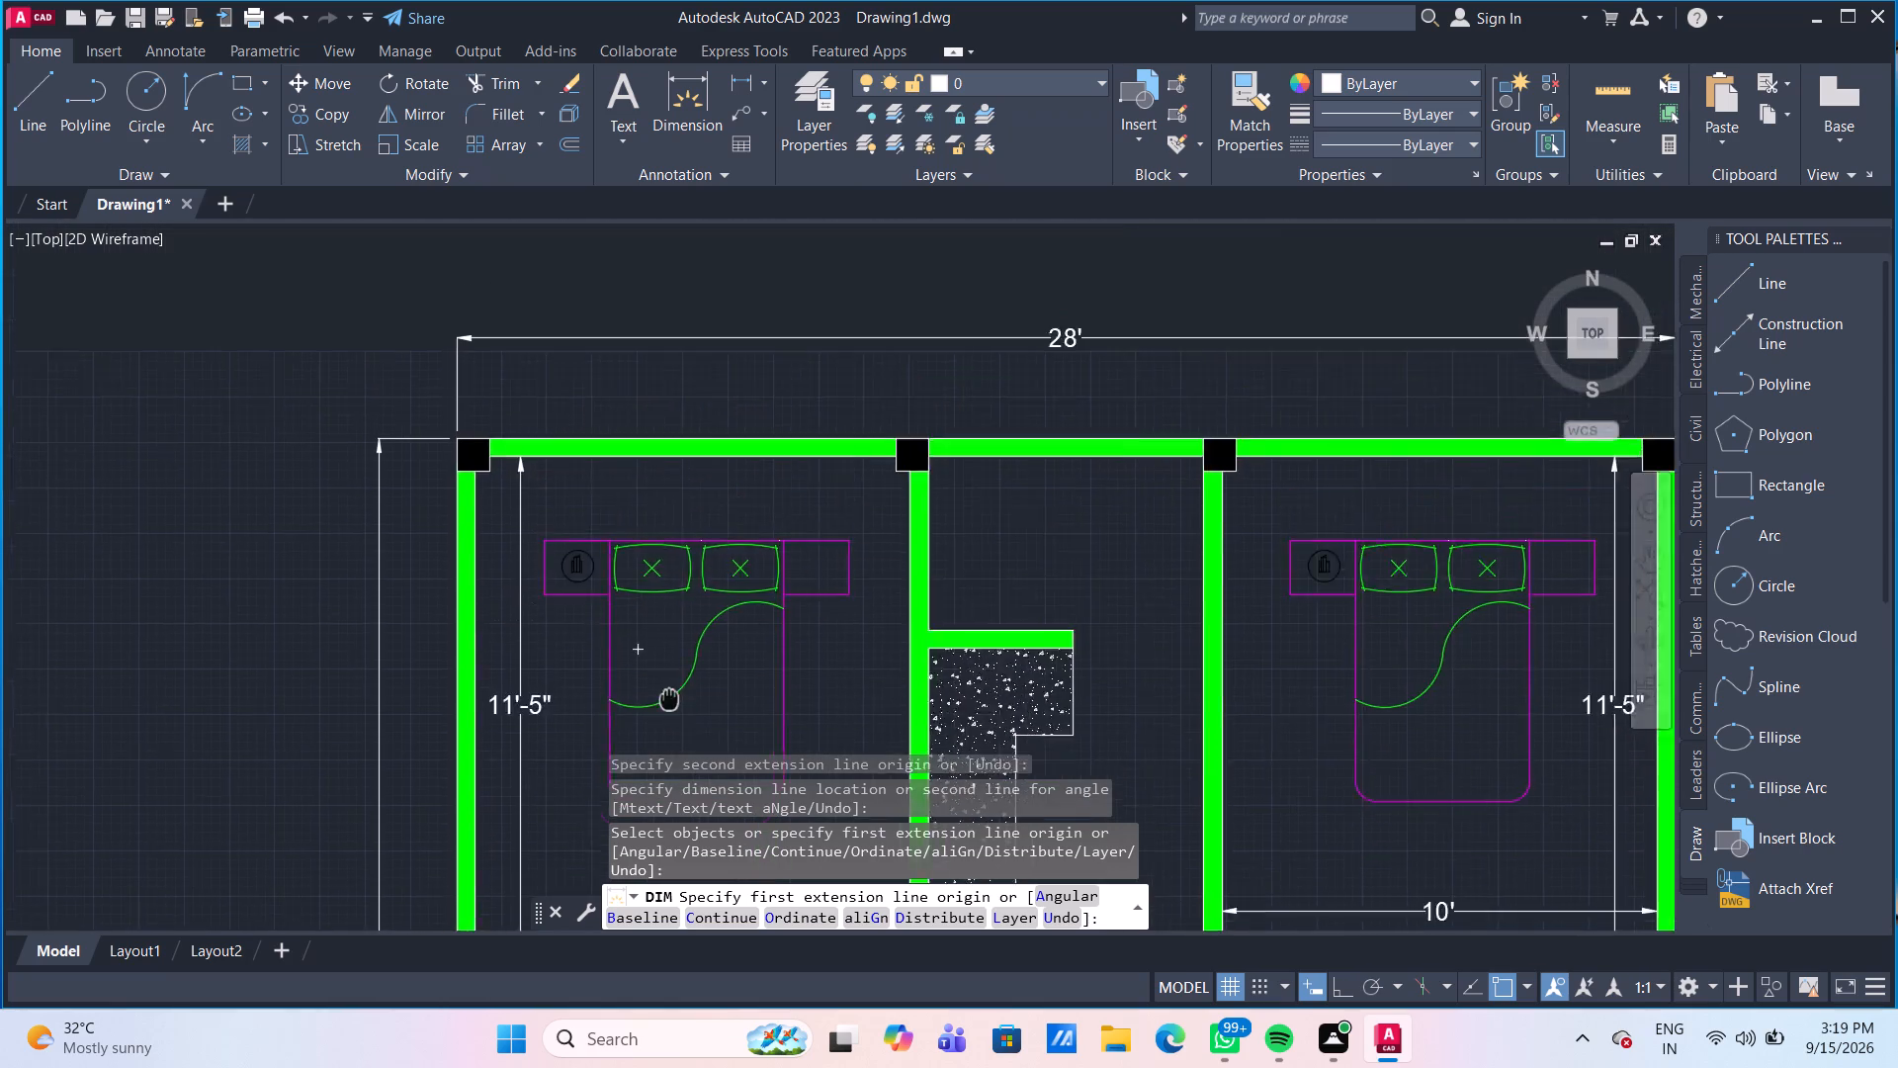
middle_drag(657, 723, 612, 768)
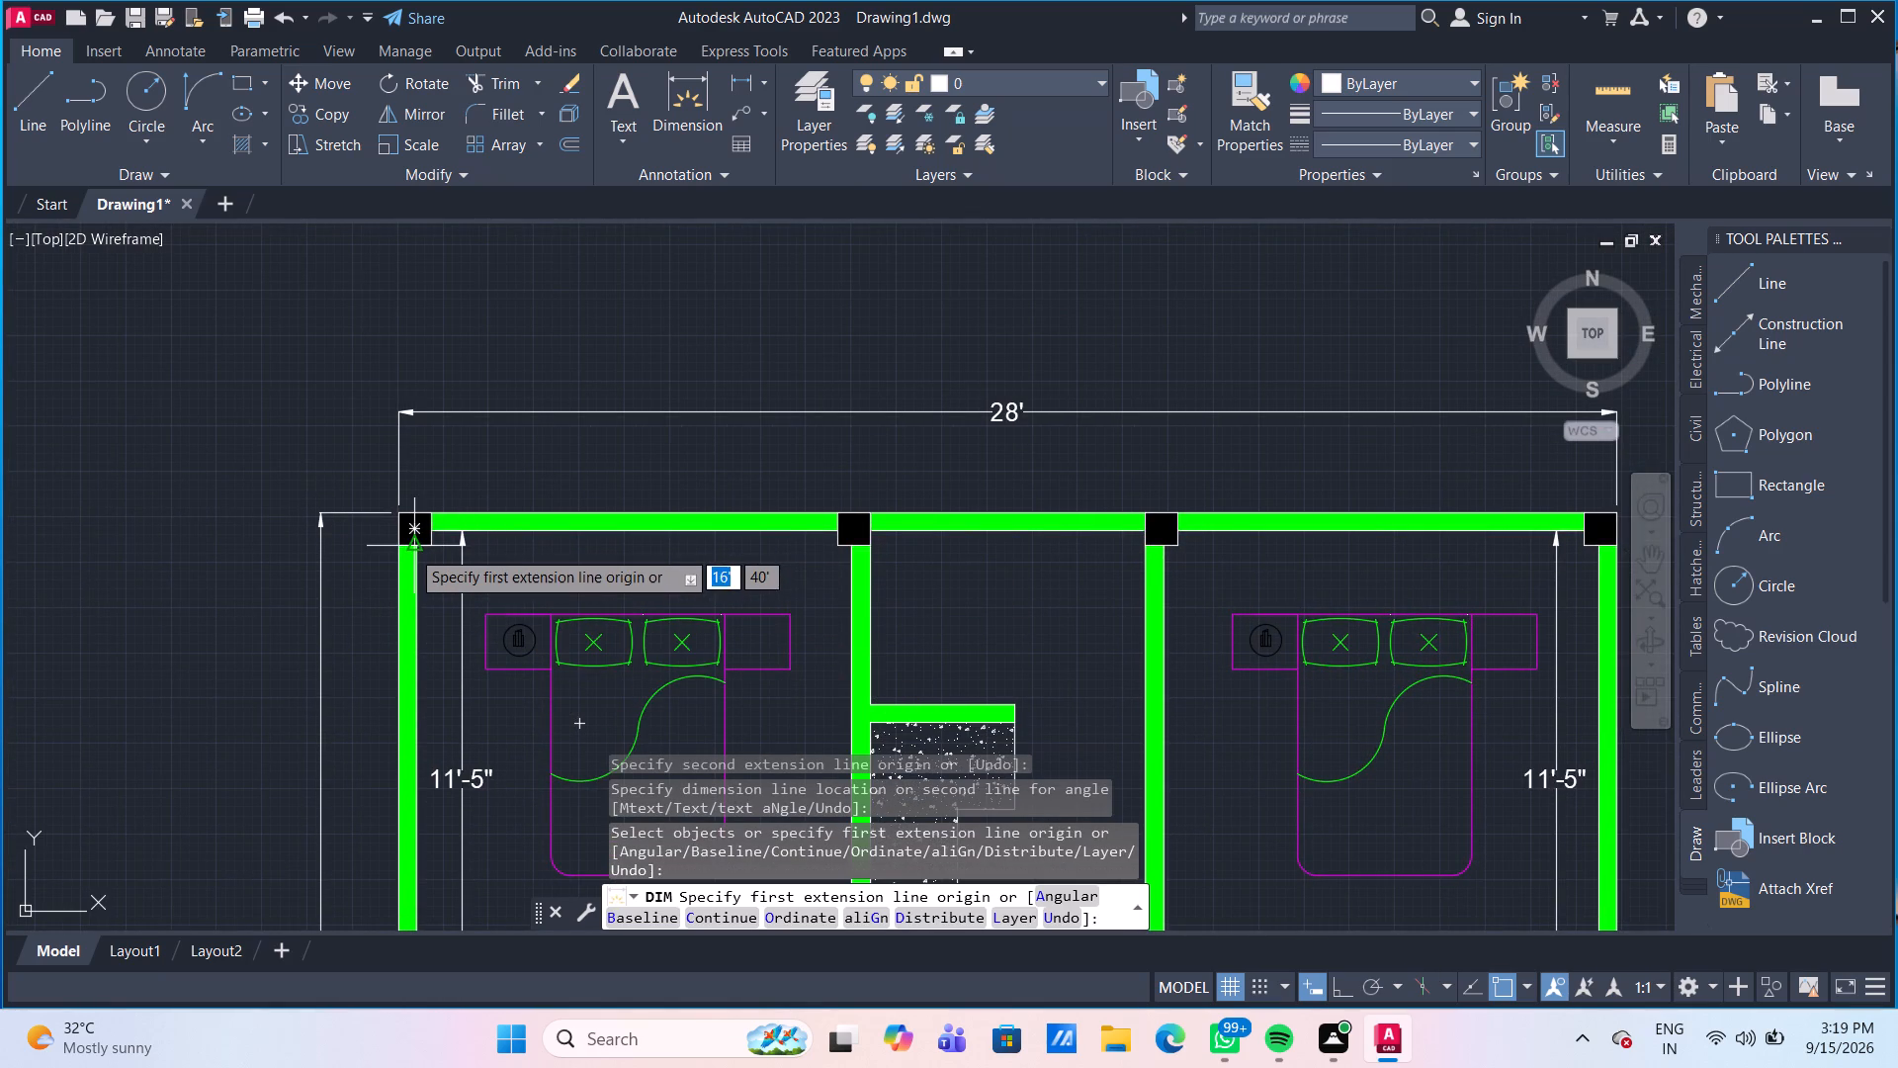
click(411, 552)
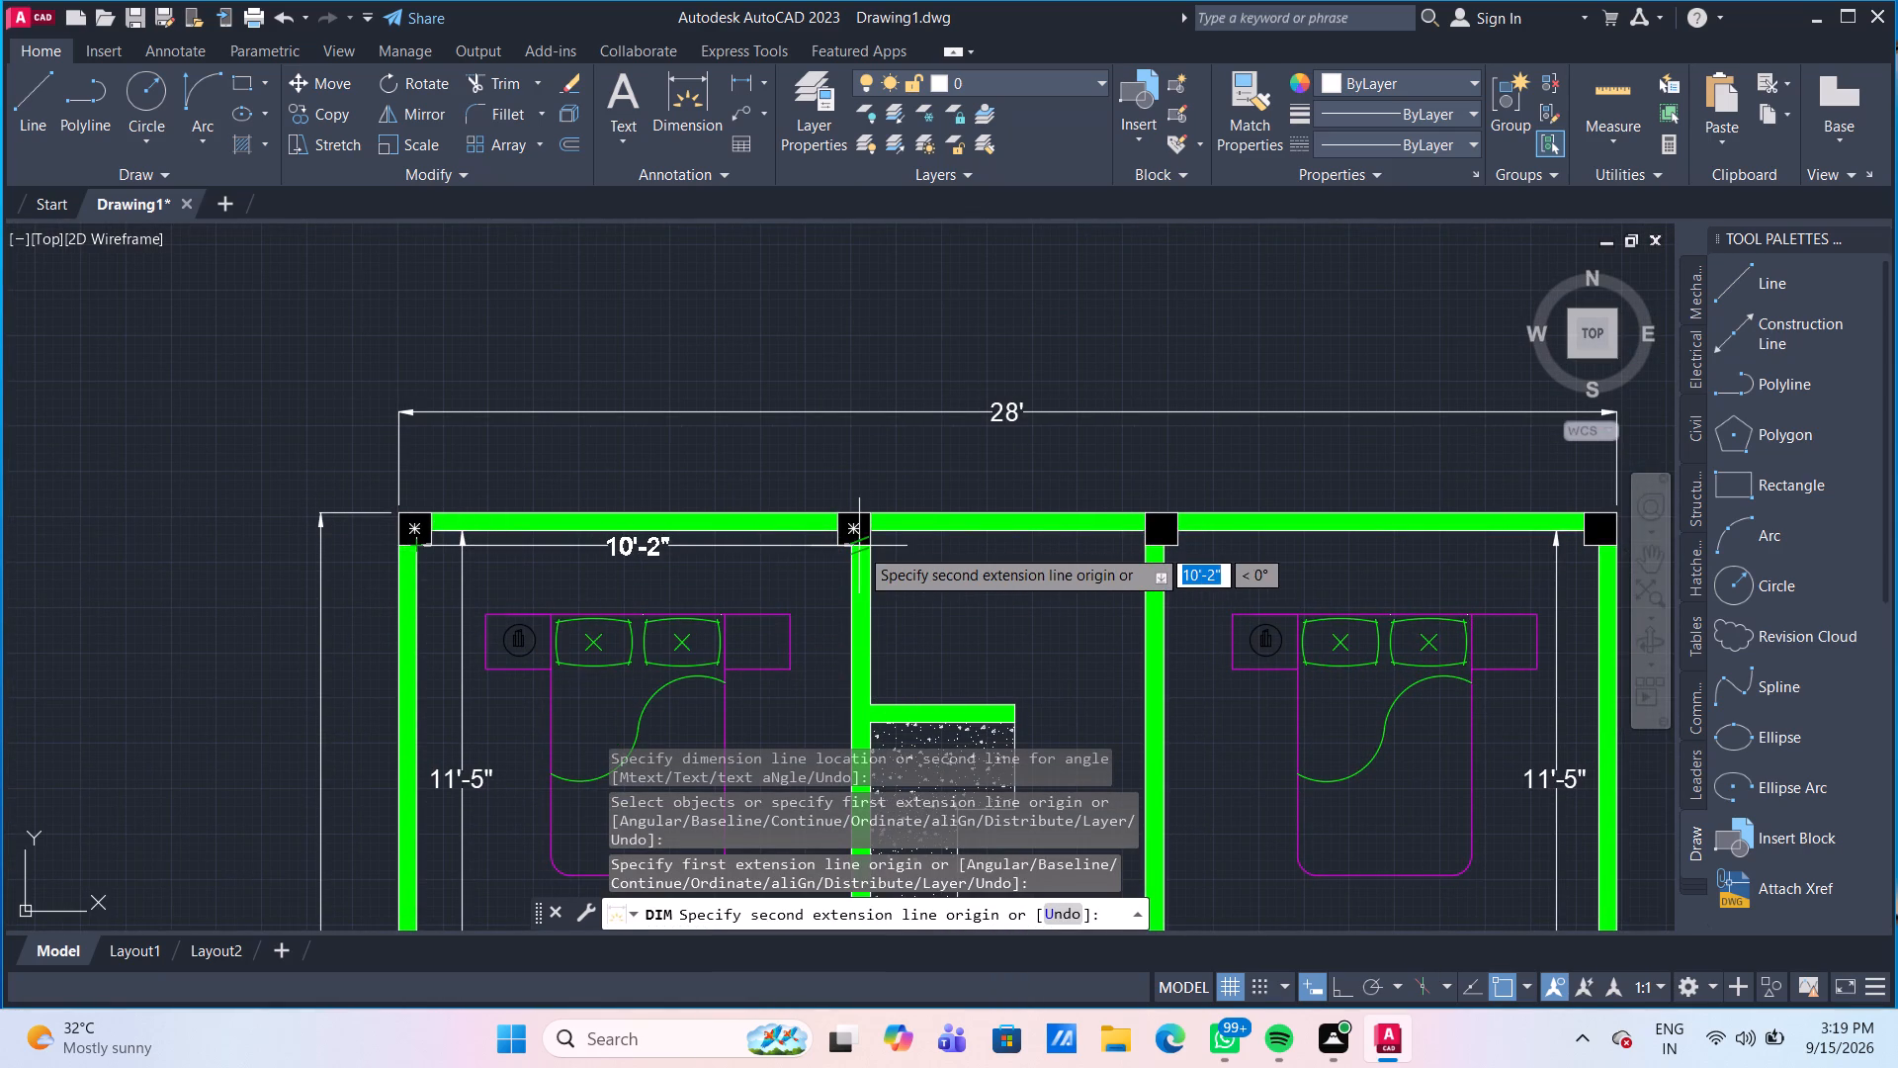
scroll(852, 550, up, 2)
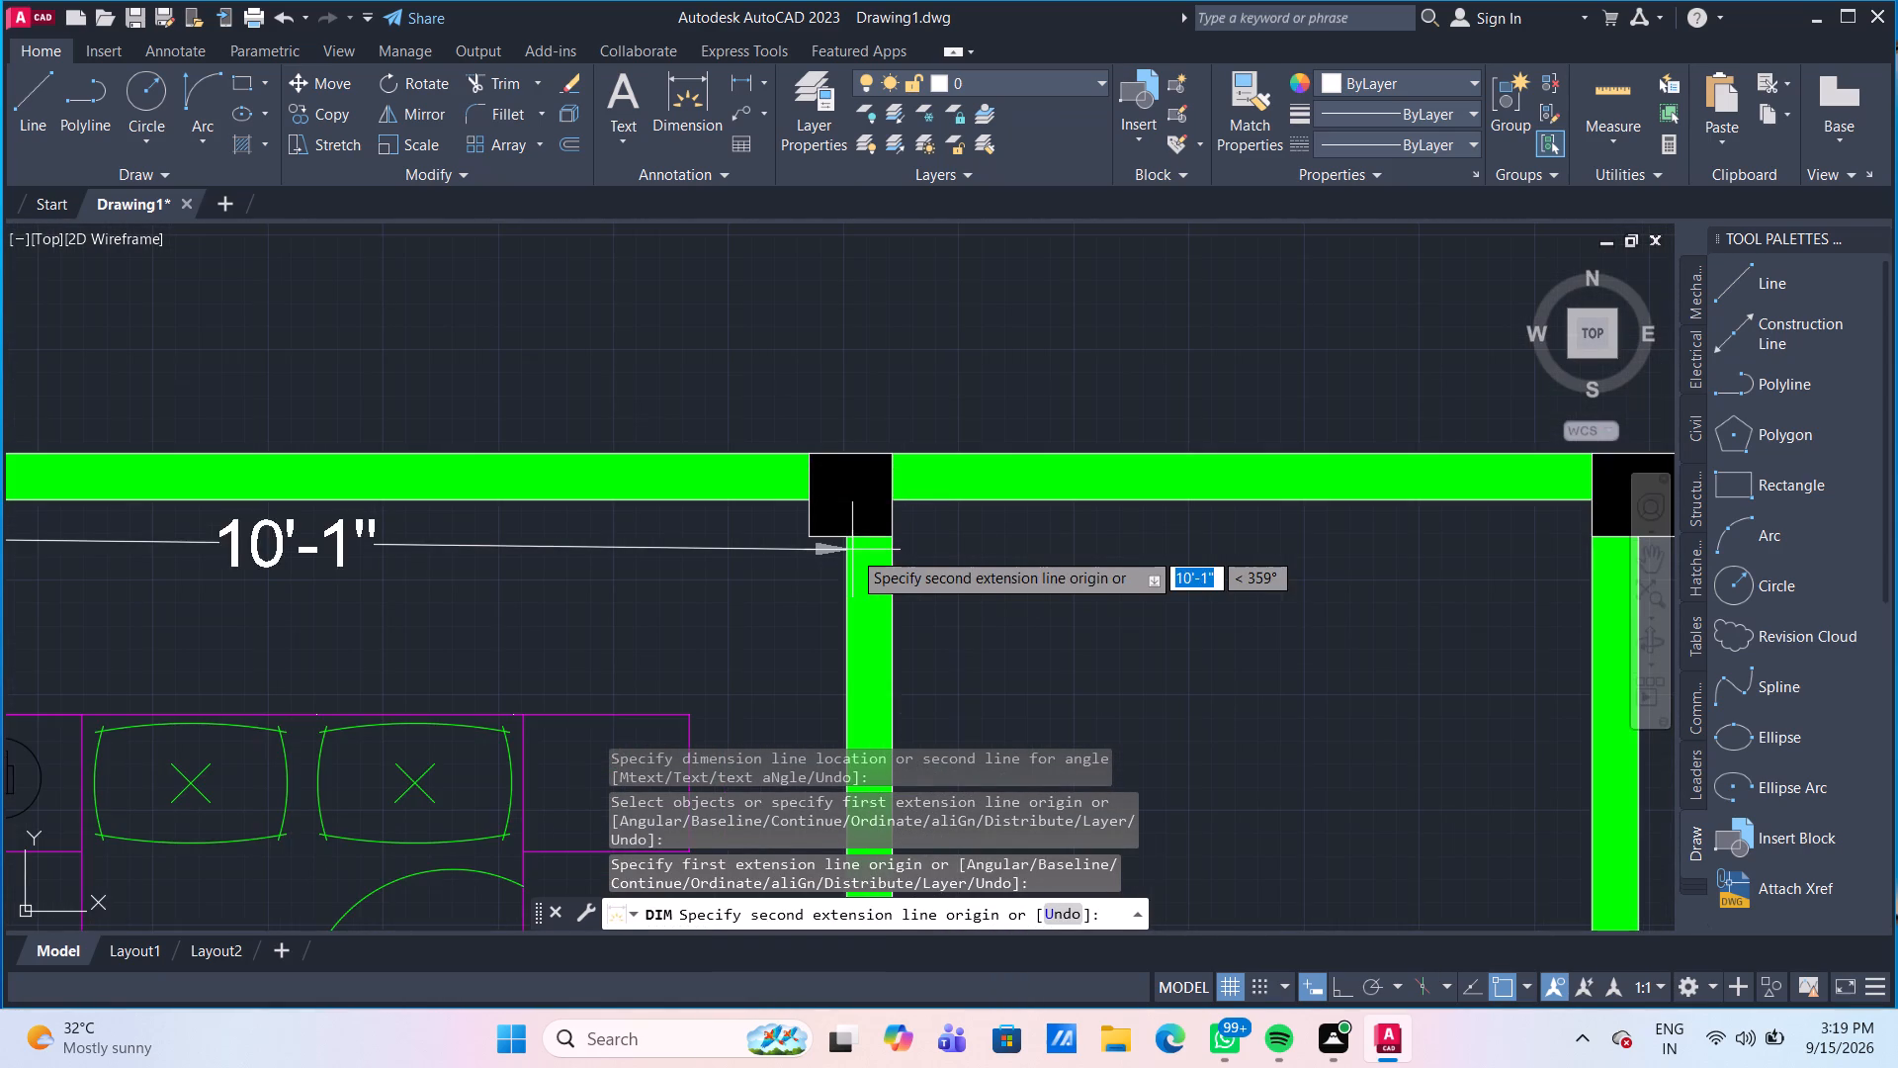
click(848, 543)
scroll(841, 587, down, 2)
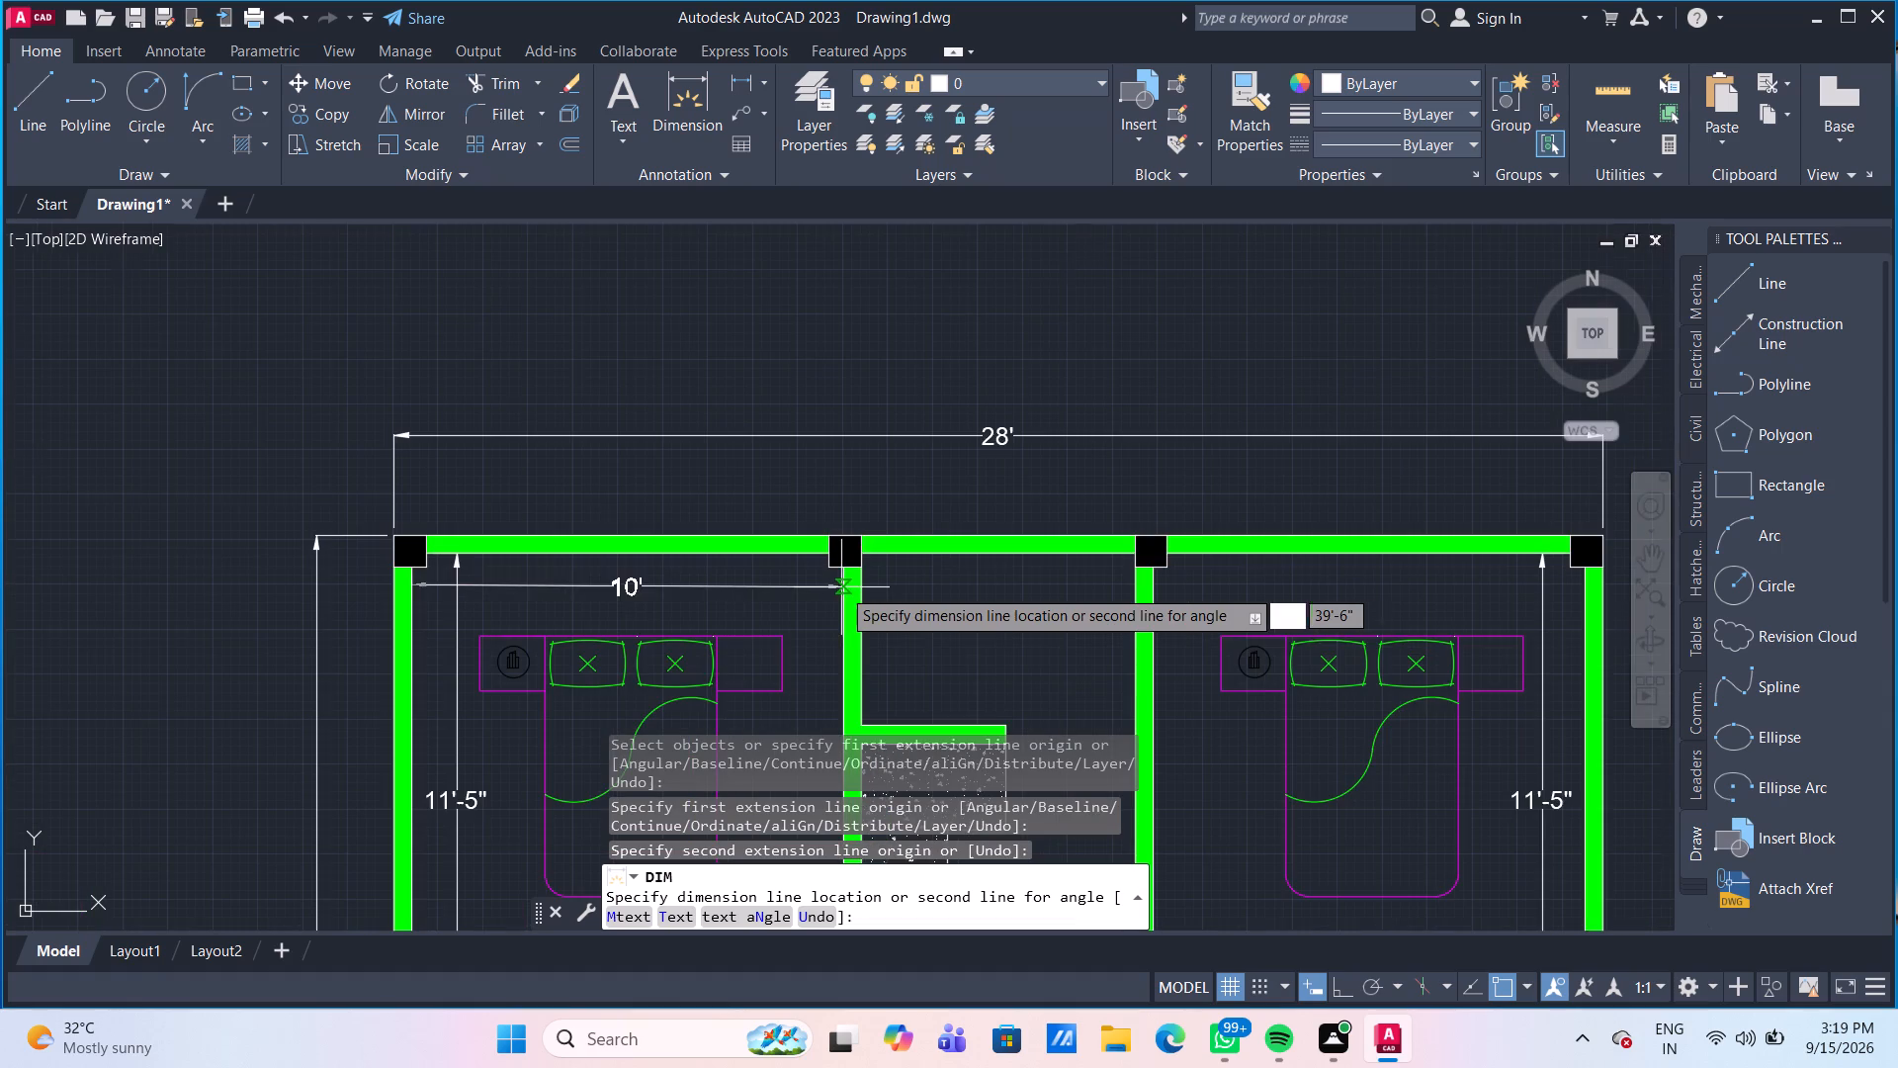
click(837, 598)
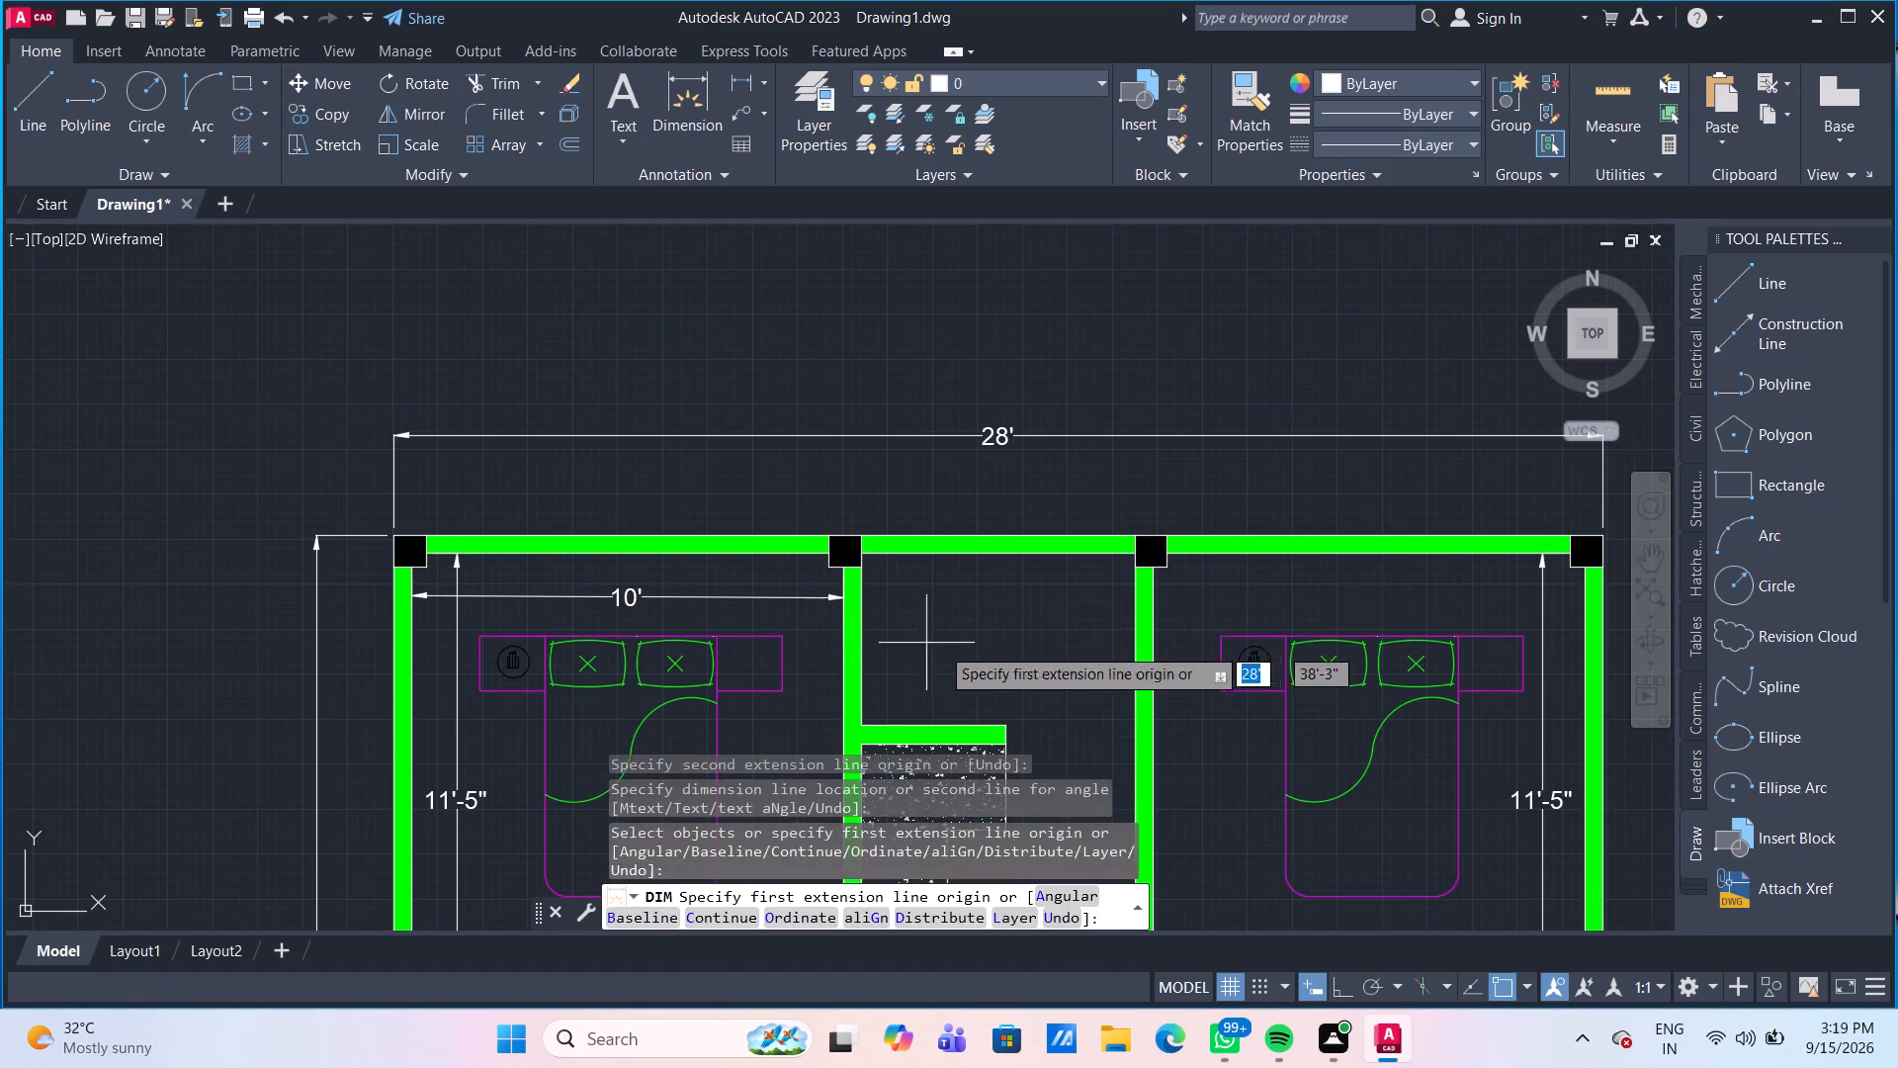
Dimension the width of the small space between the two upper bedrooms, placing the line just below the top wall.
scroll(974, 643, down, 1)
middle_drag(974, 643, 812, 420)
middle_drag(821, 420, 531, 485)
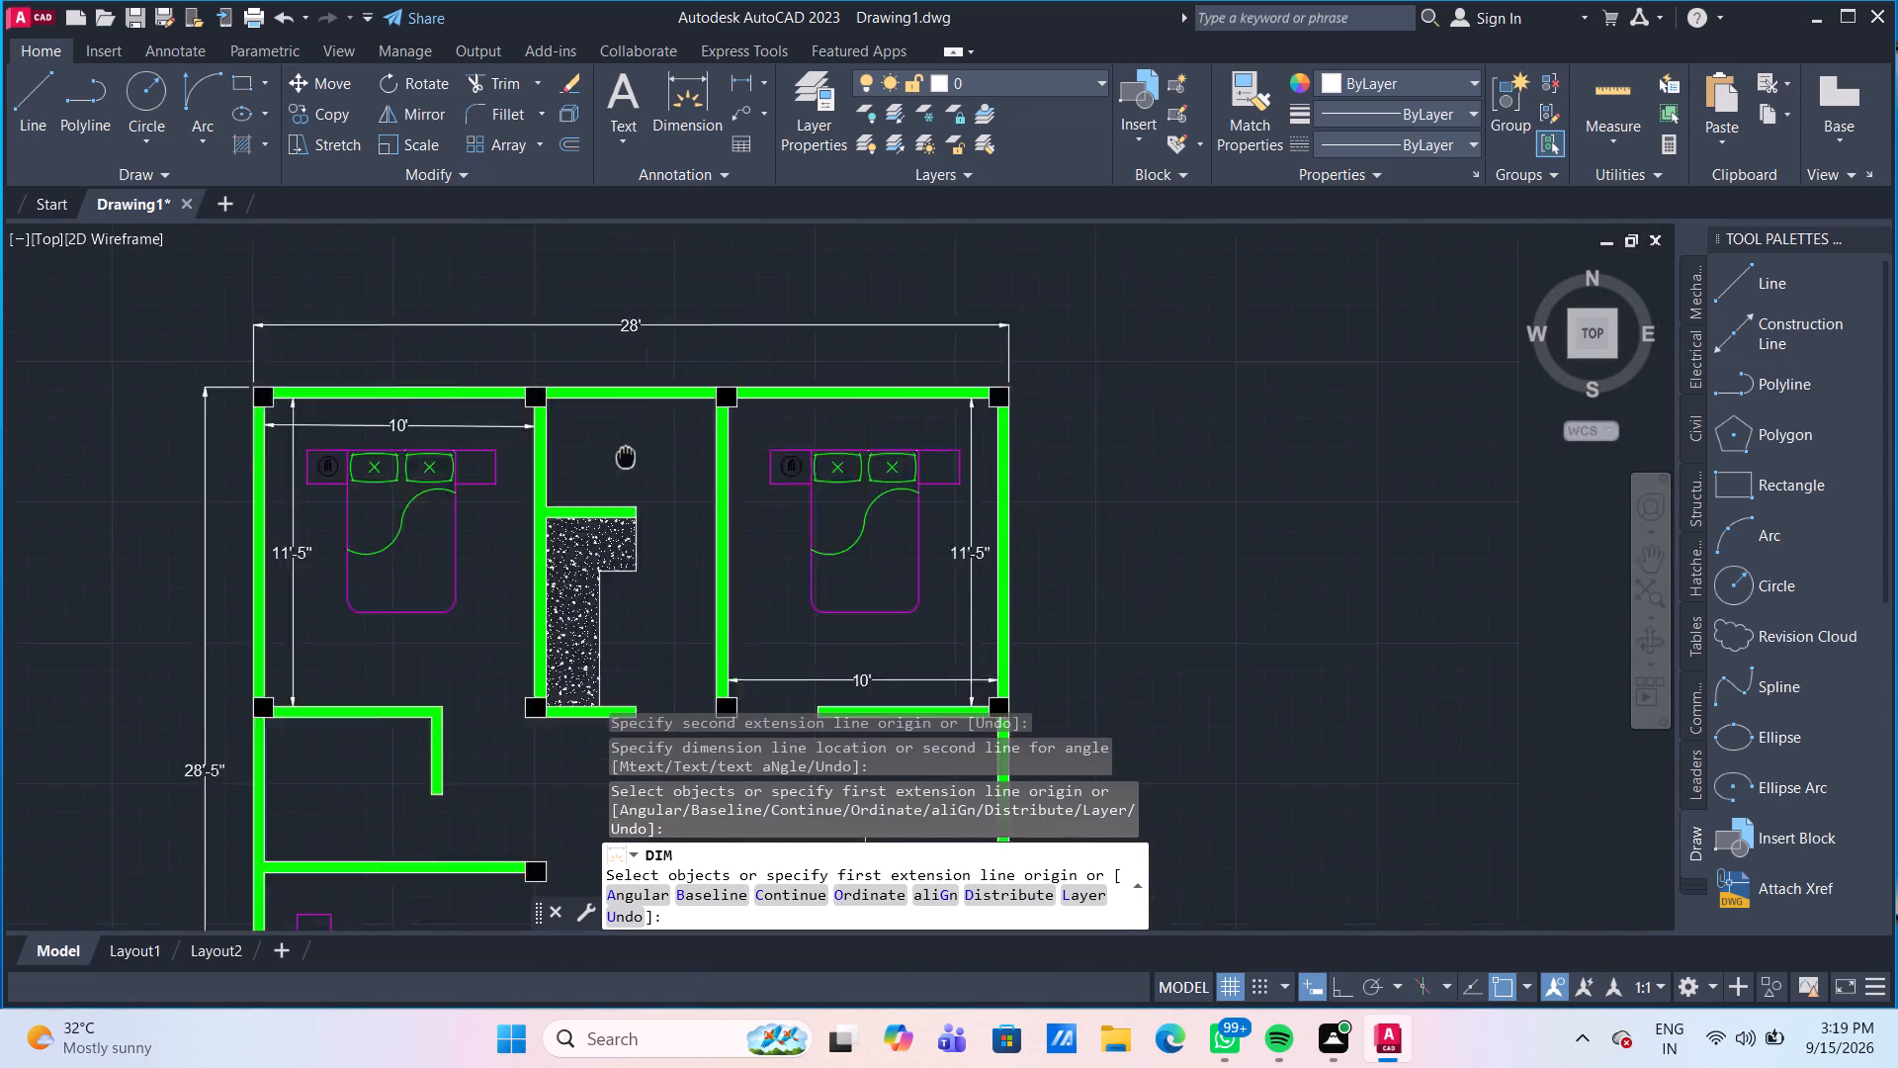
middle_drag(531, 485, 496, 496)
scroll(457, 465, up, 2)
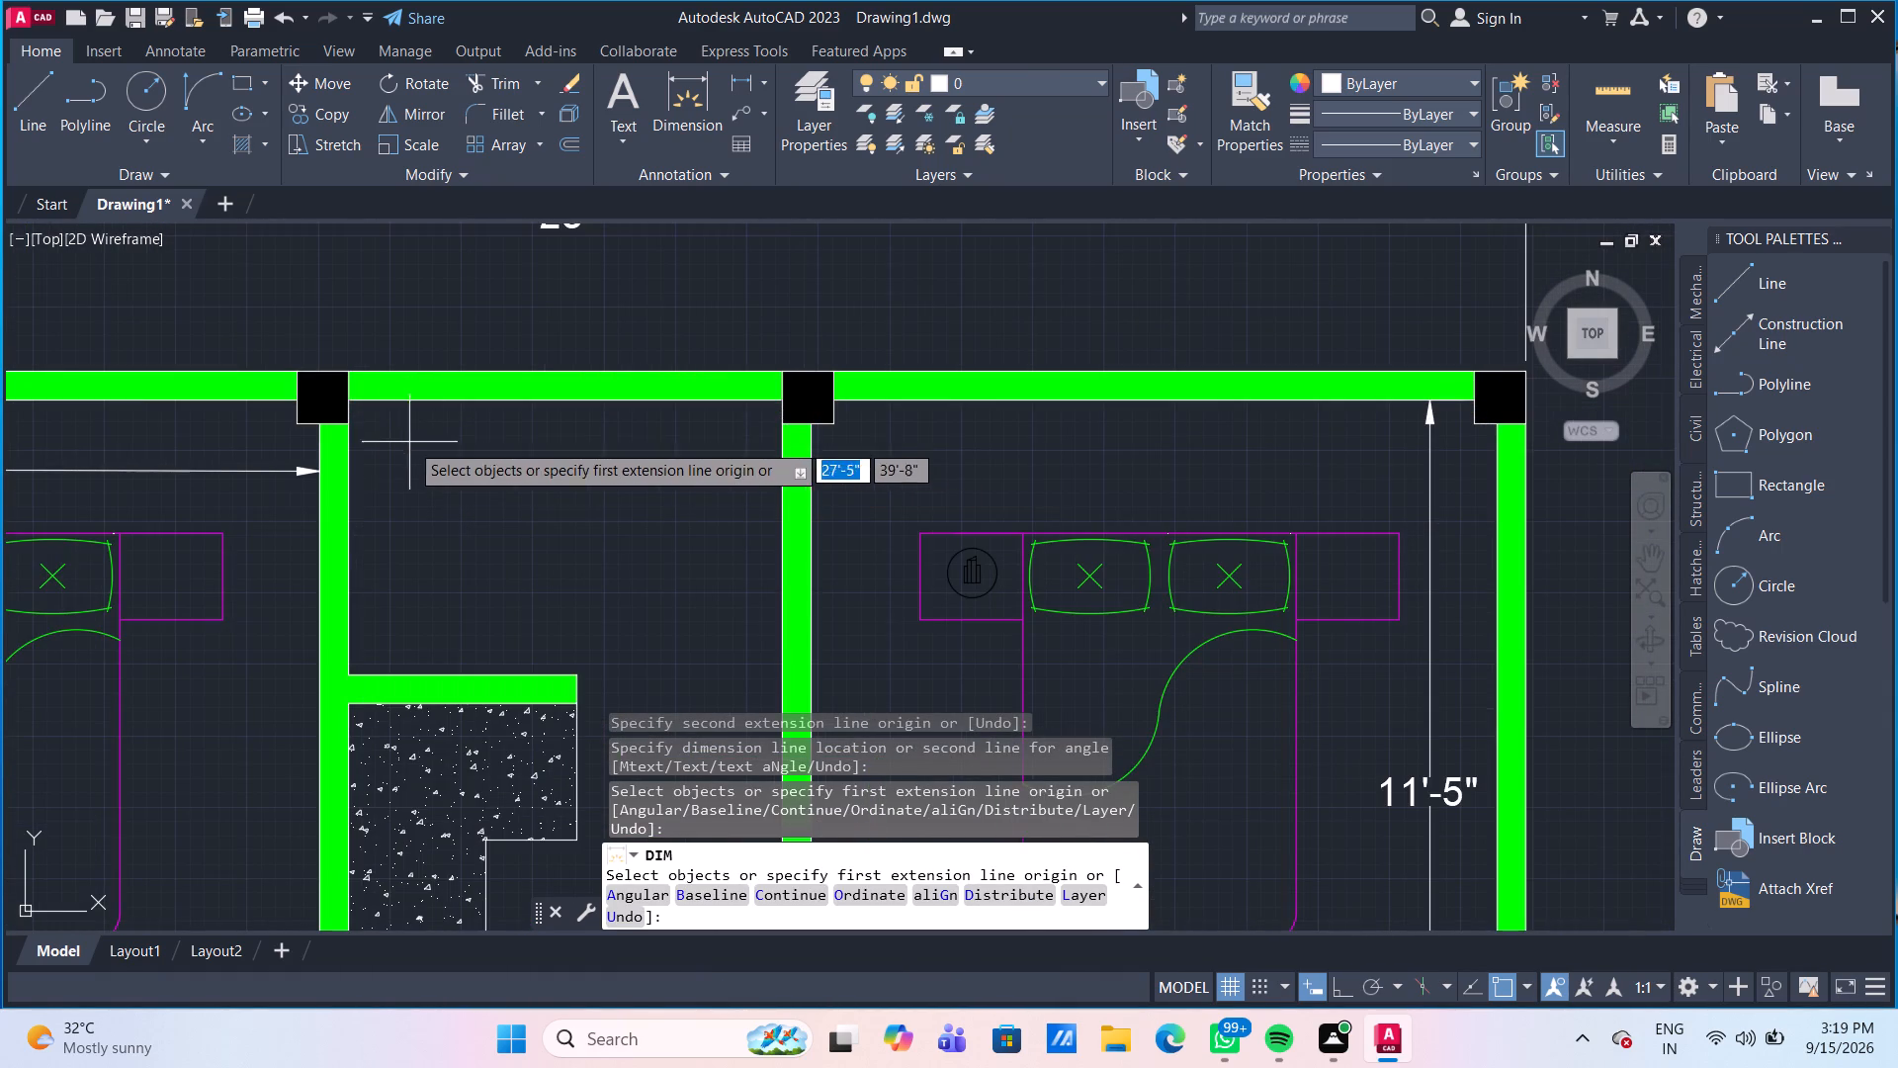
click(342, 425)
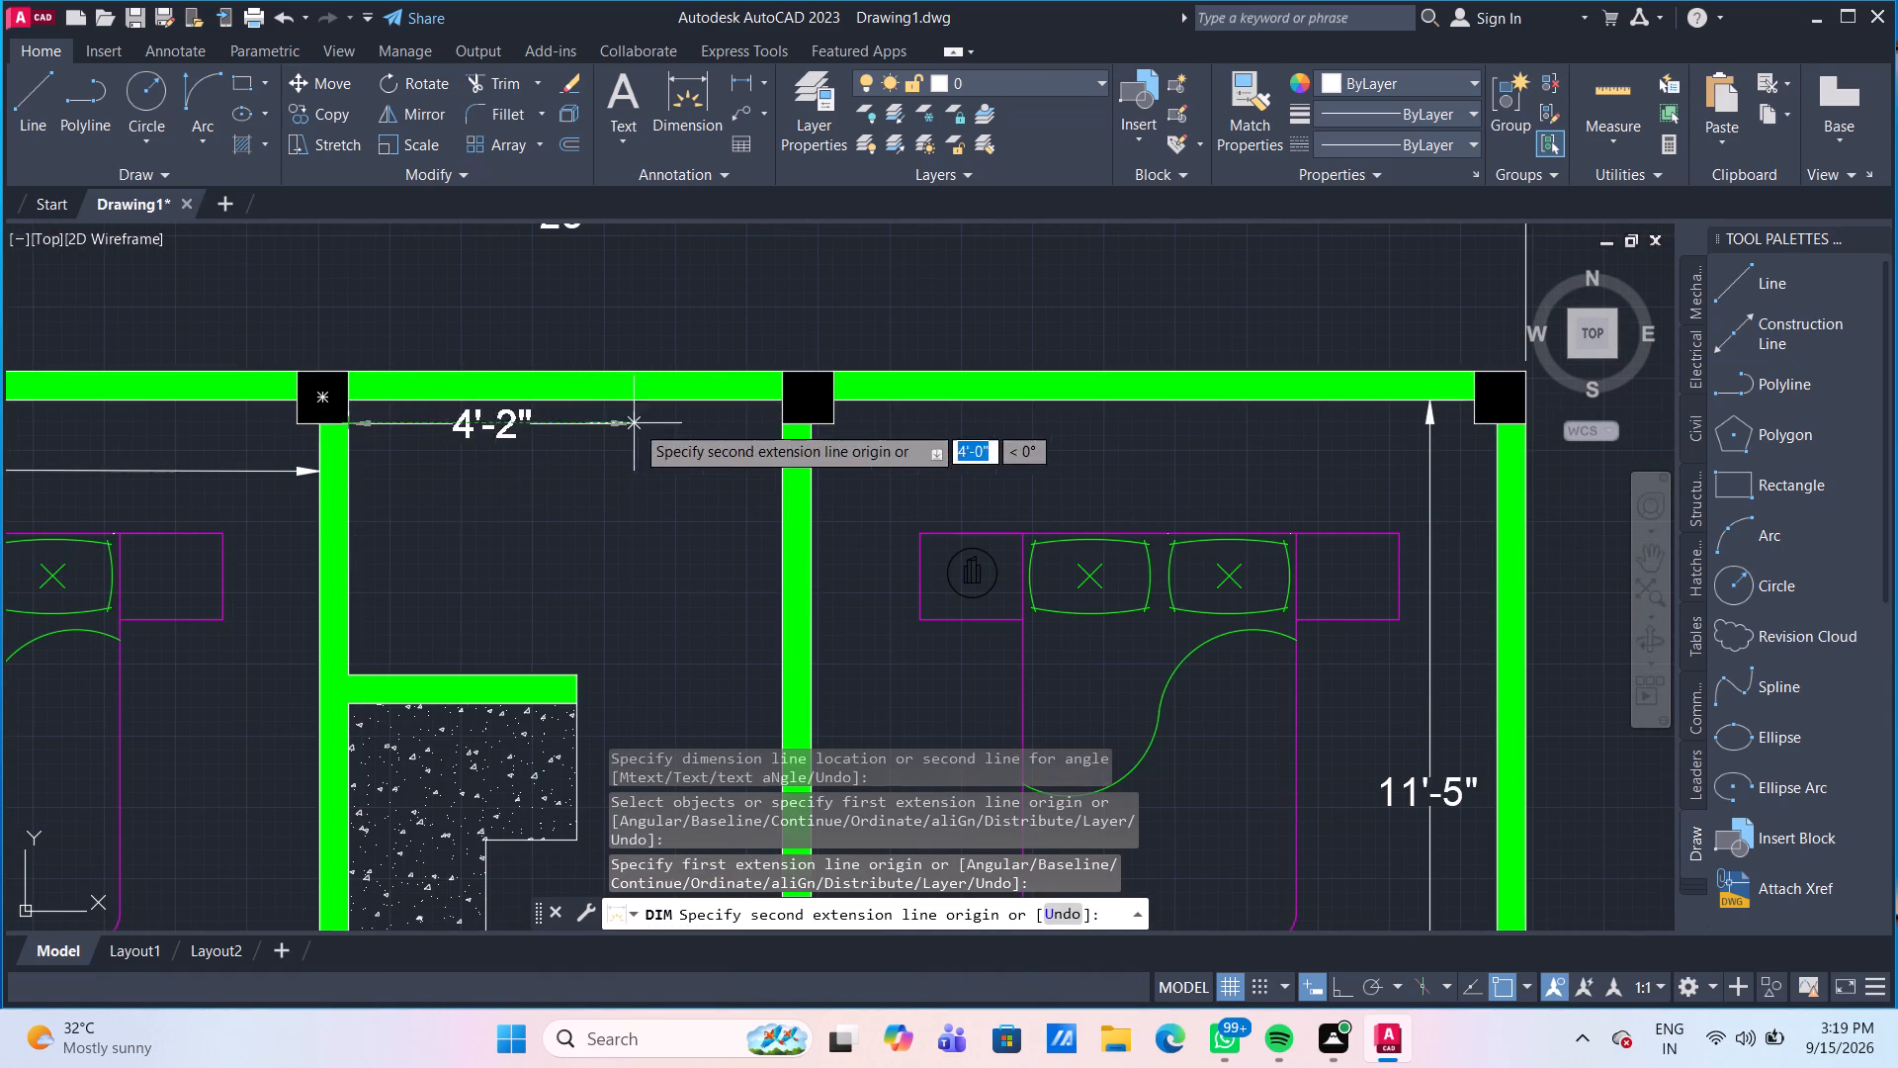
click(784, 422)
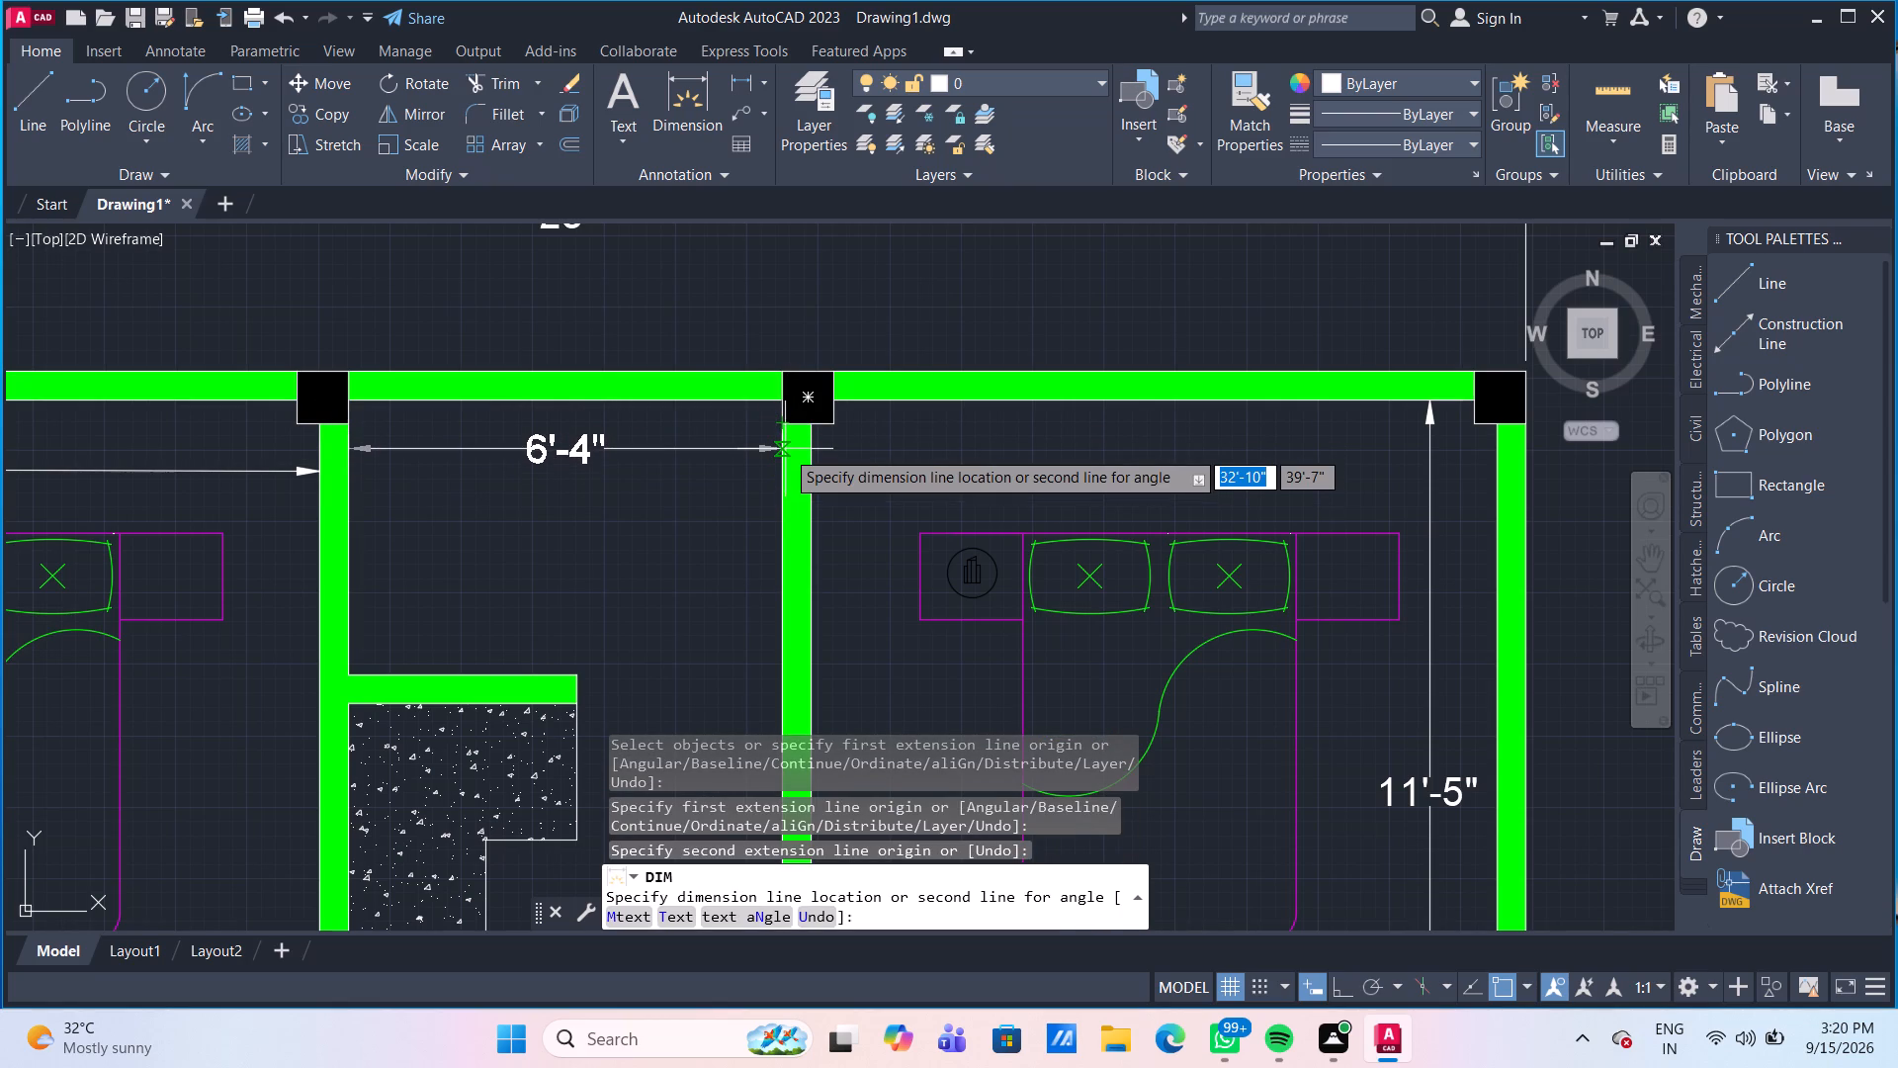
click(785, 449)
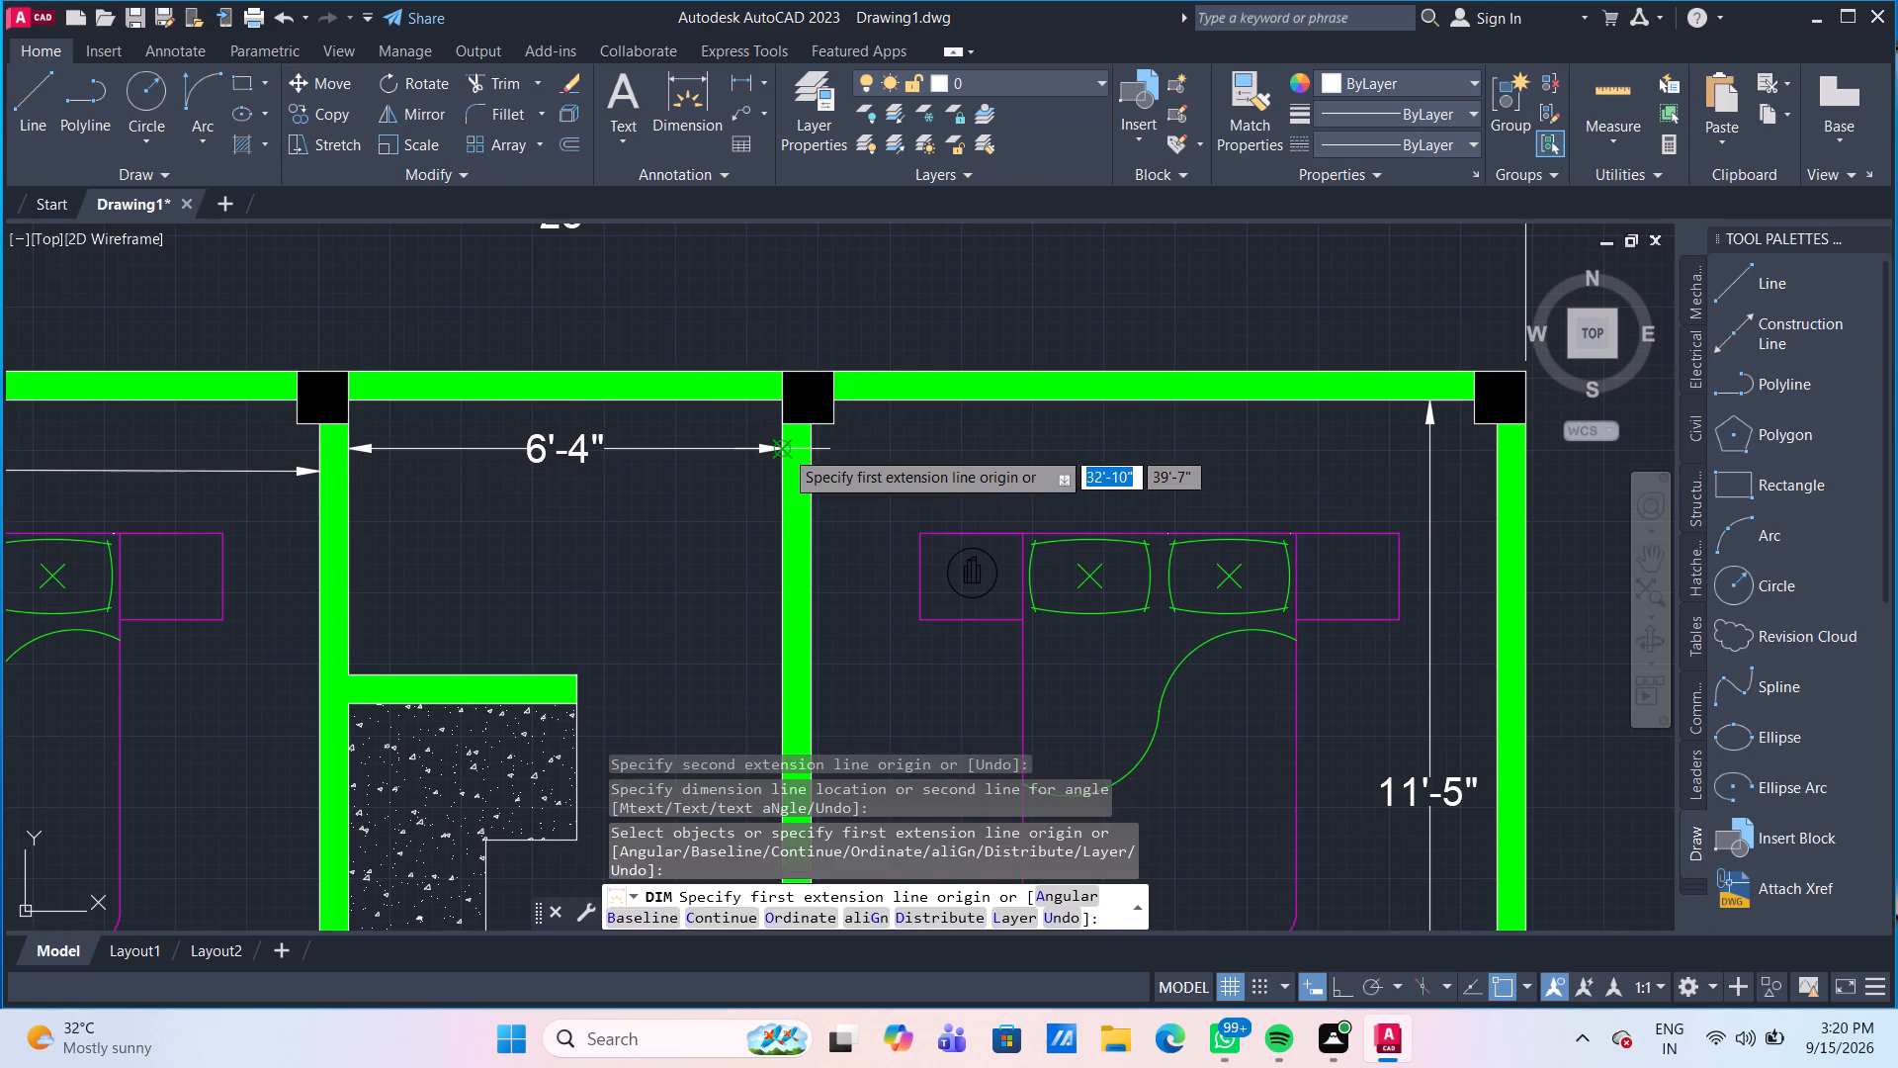
Dimension the small middle space's depth from the short partition's upper face to the top wall, placing the line near its left wall.
click(349, 676)
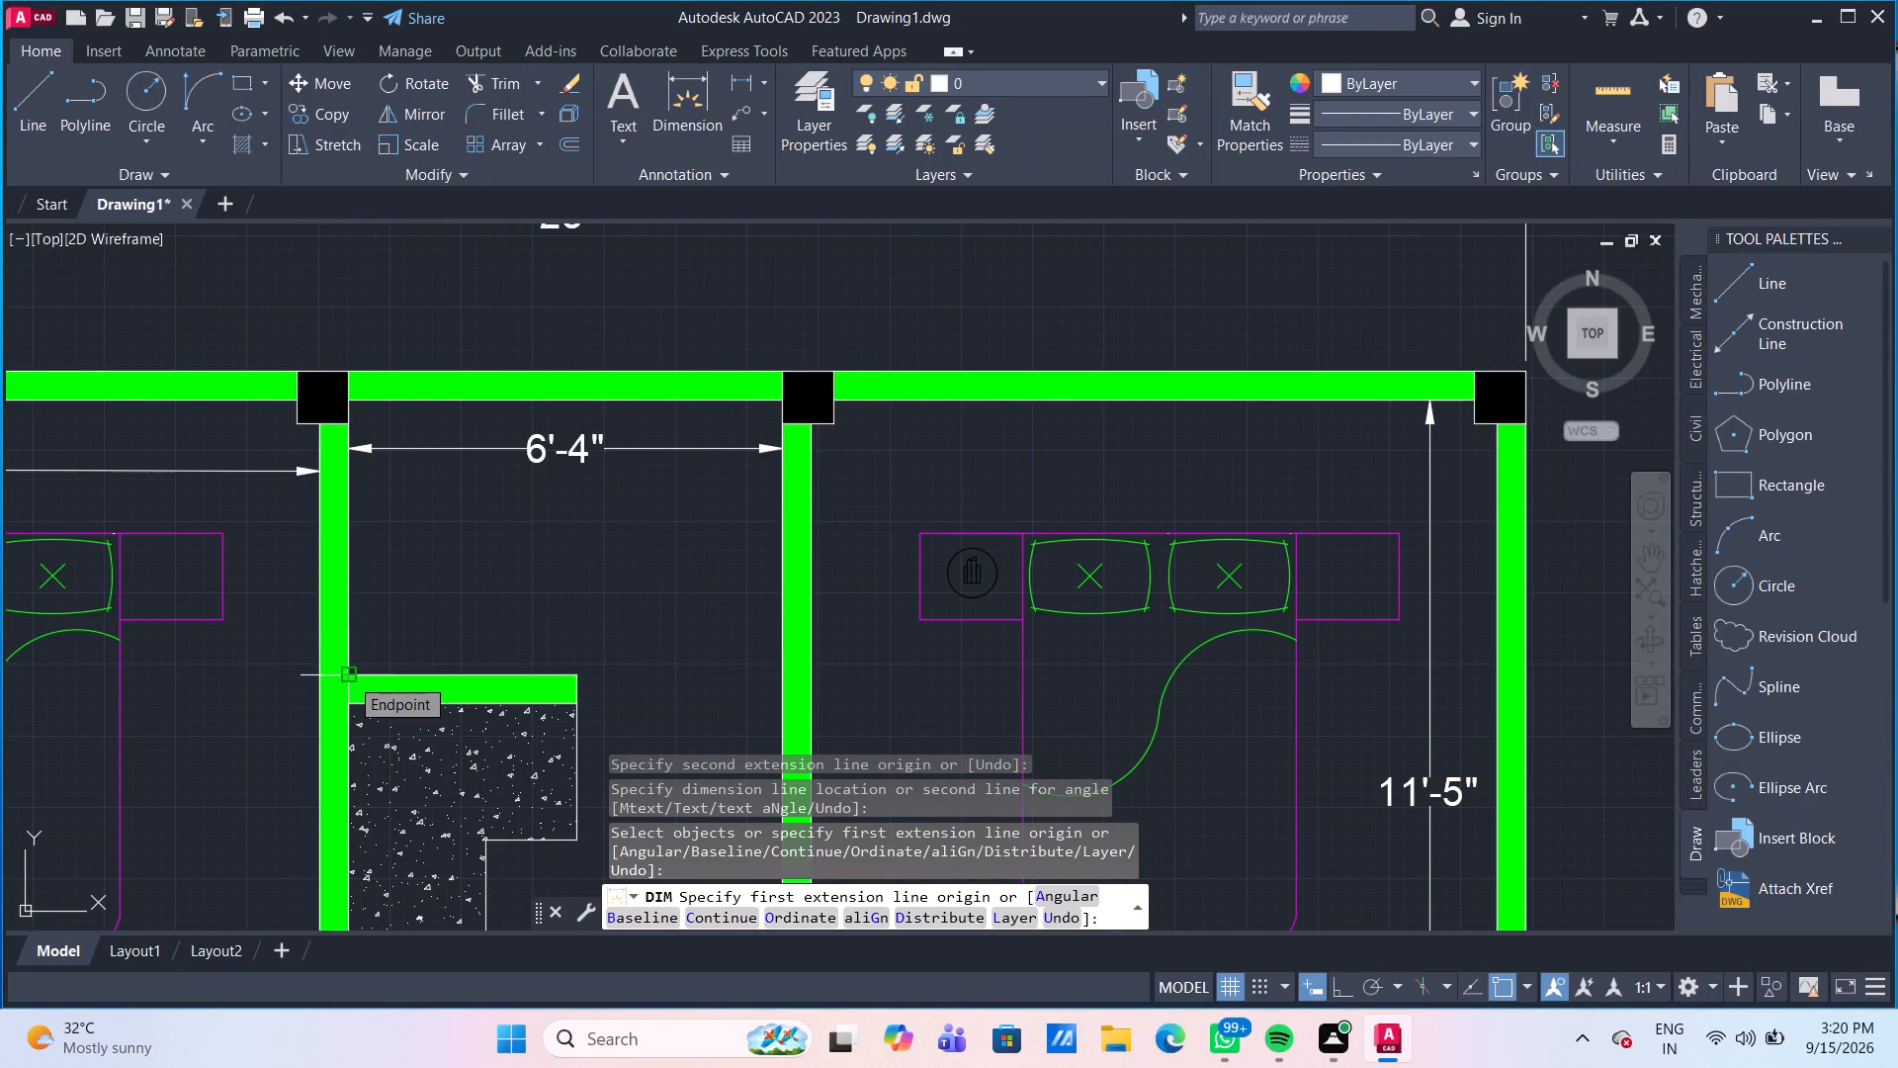
click(352, 404)
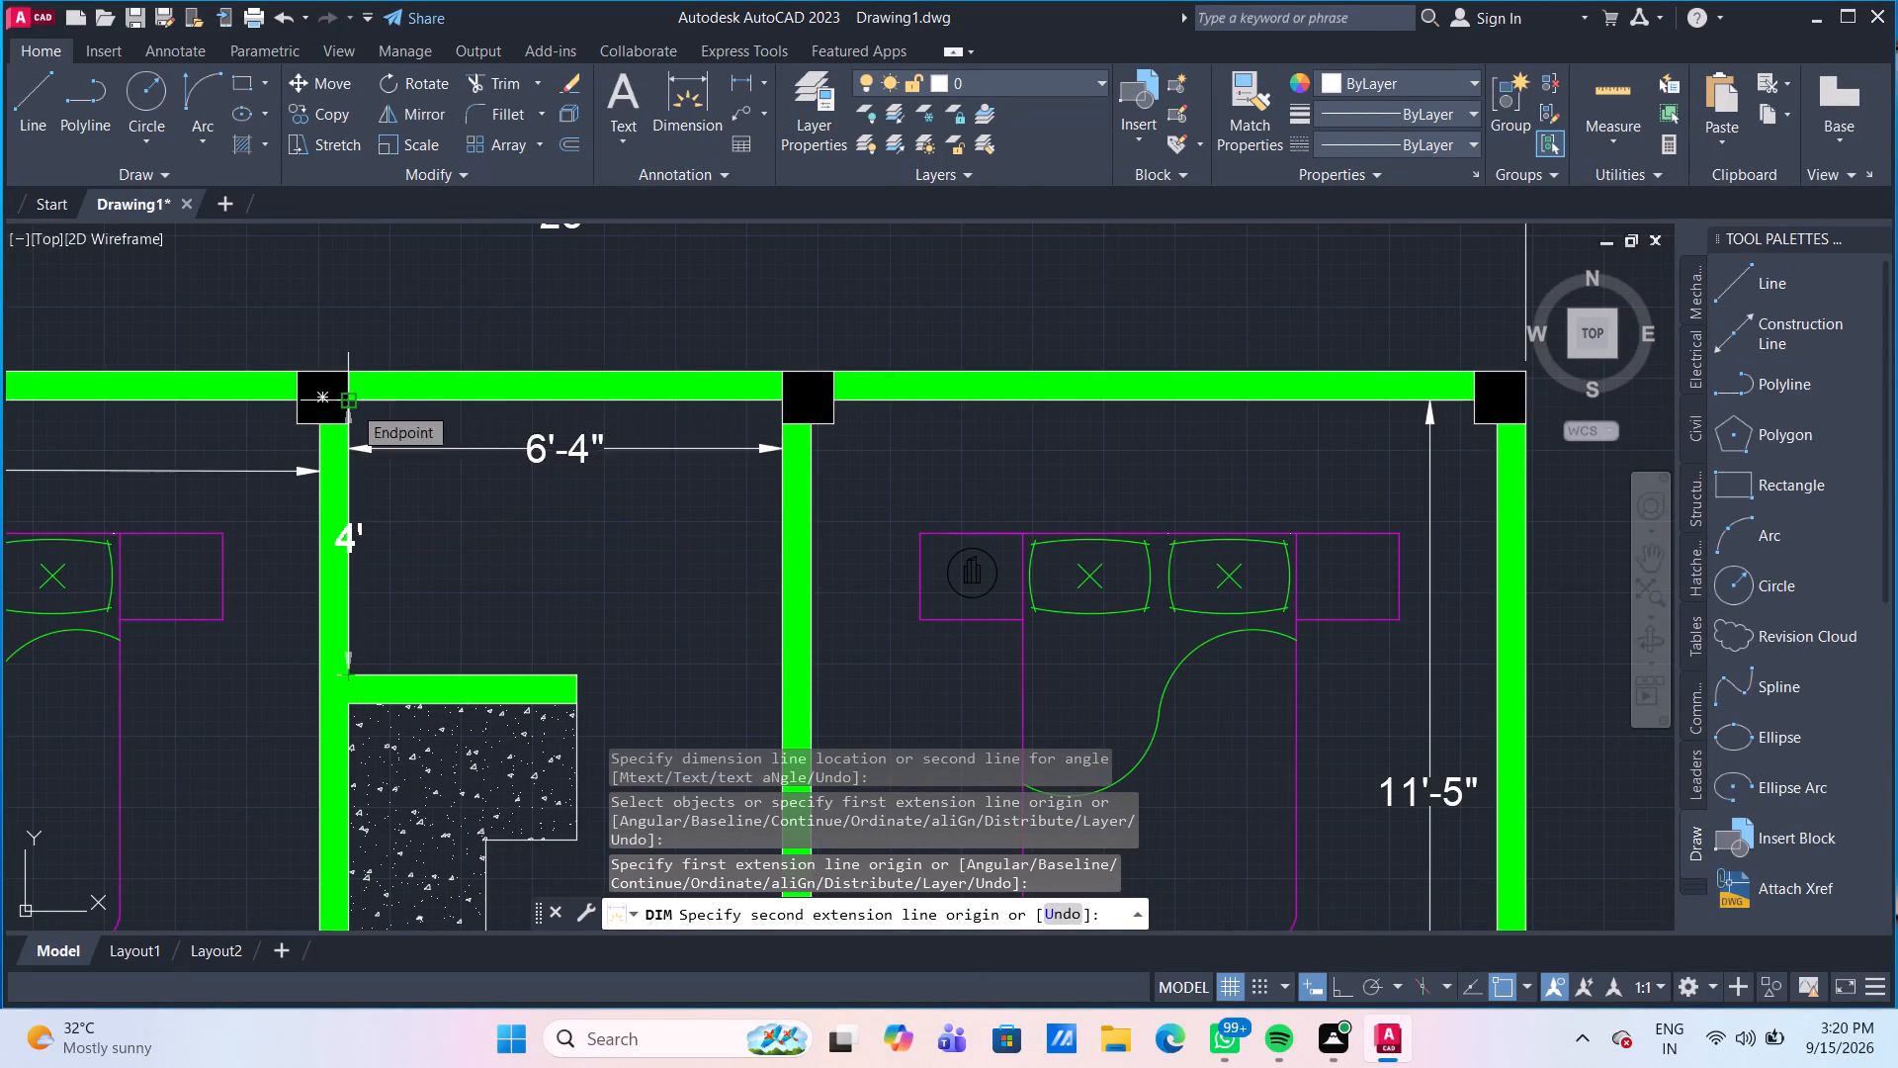
click(419, 416)
Dimension the hatched counter area's depth between the lower wall stub and the short partition, placing the line beside the counter's long leg.
middle_drag(478, 624, 469, 573)
scroll(478, 624, down, 2)
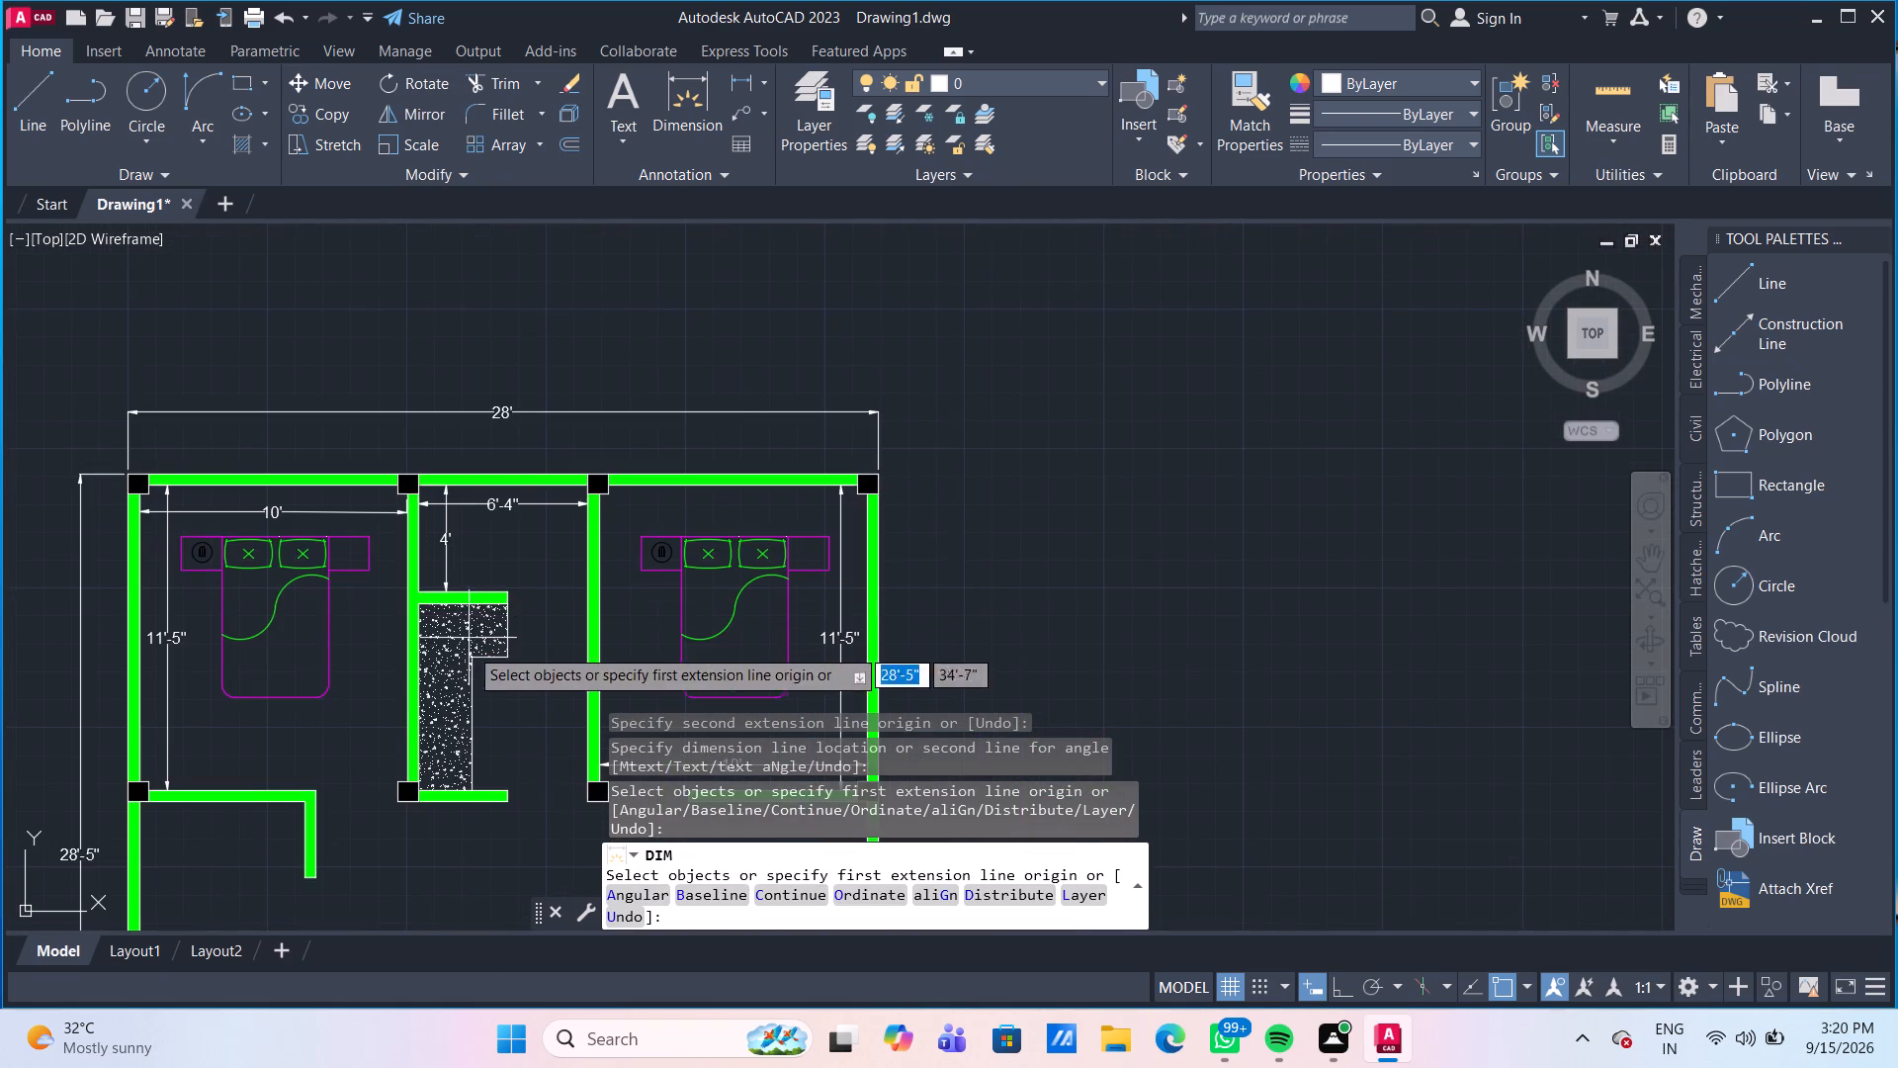
scroll(481, 696, up, 1)
middle_drag(481, 696, 461, 606)
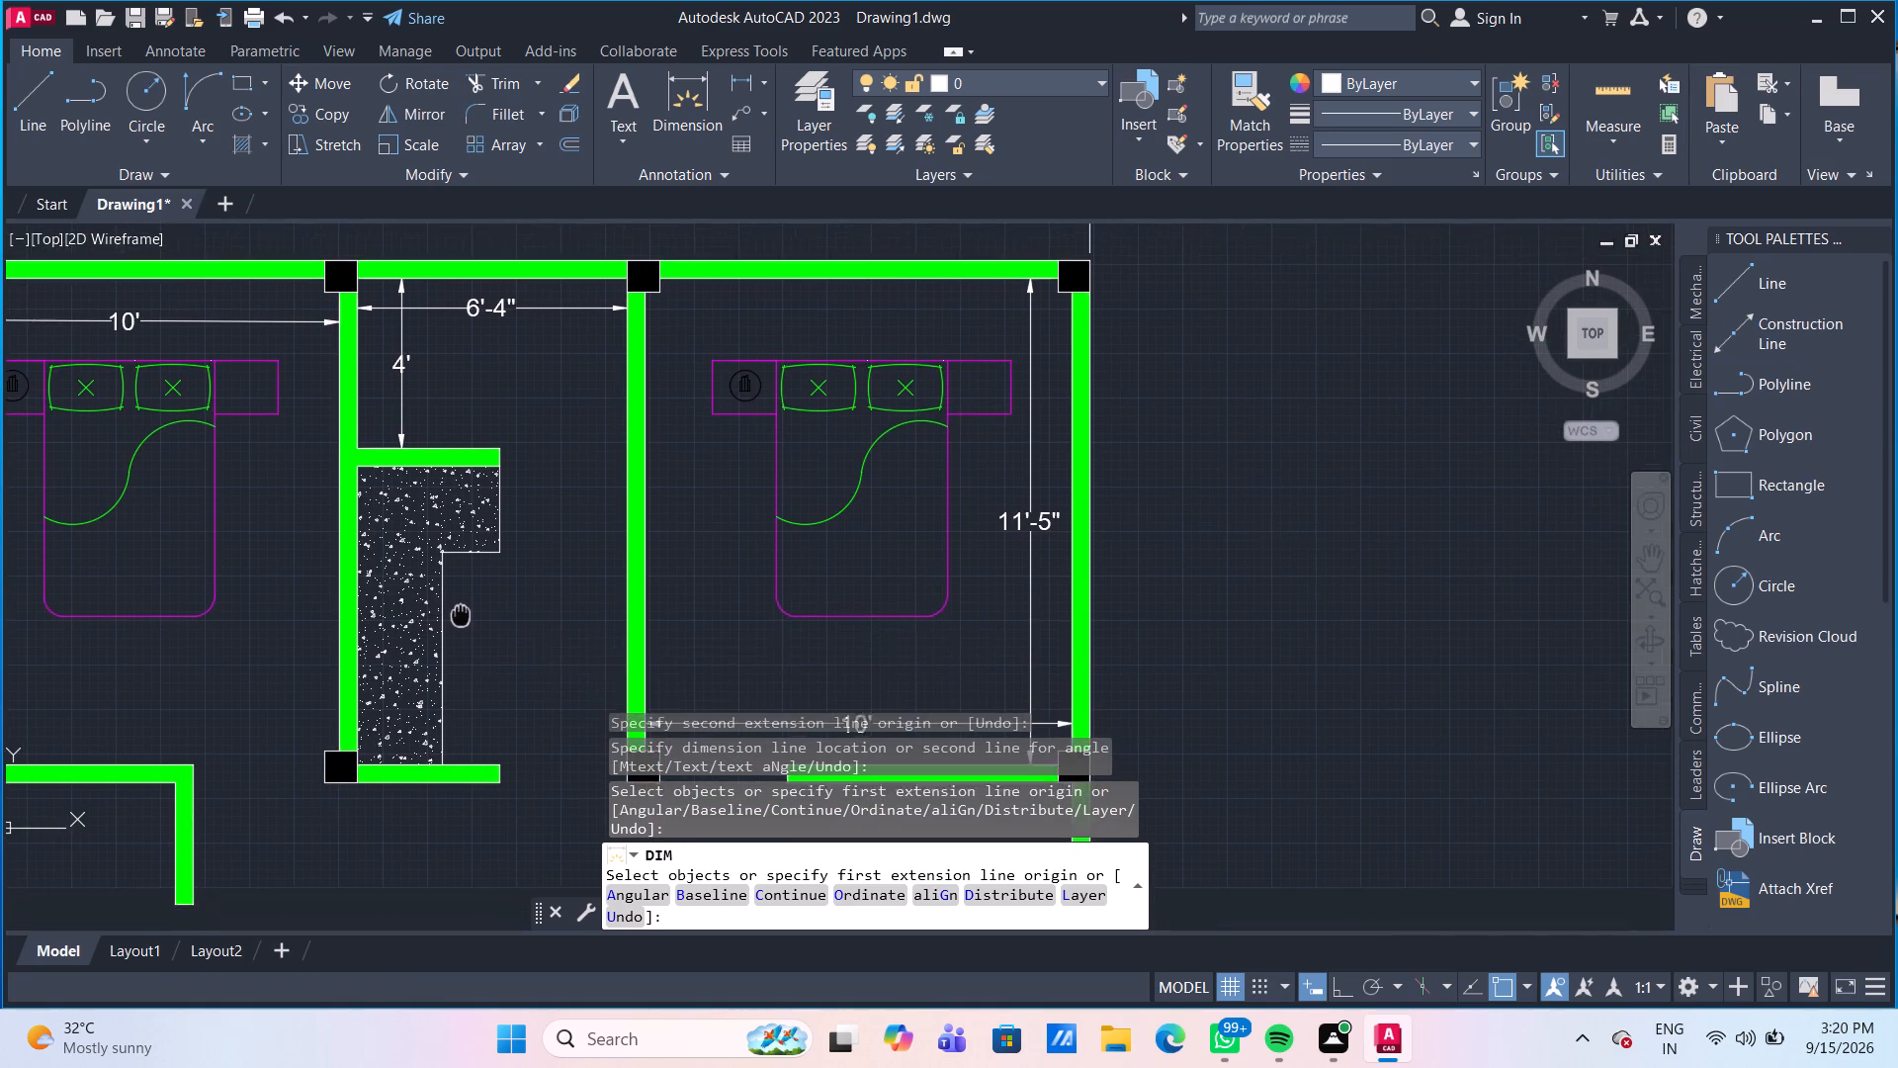
middle_drag(461, 606, 461, 605)
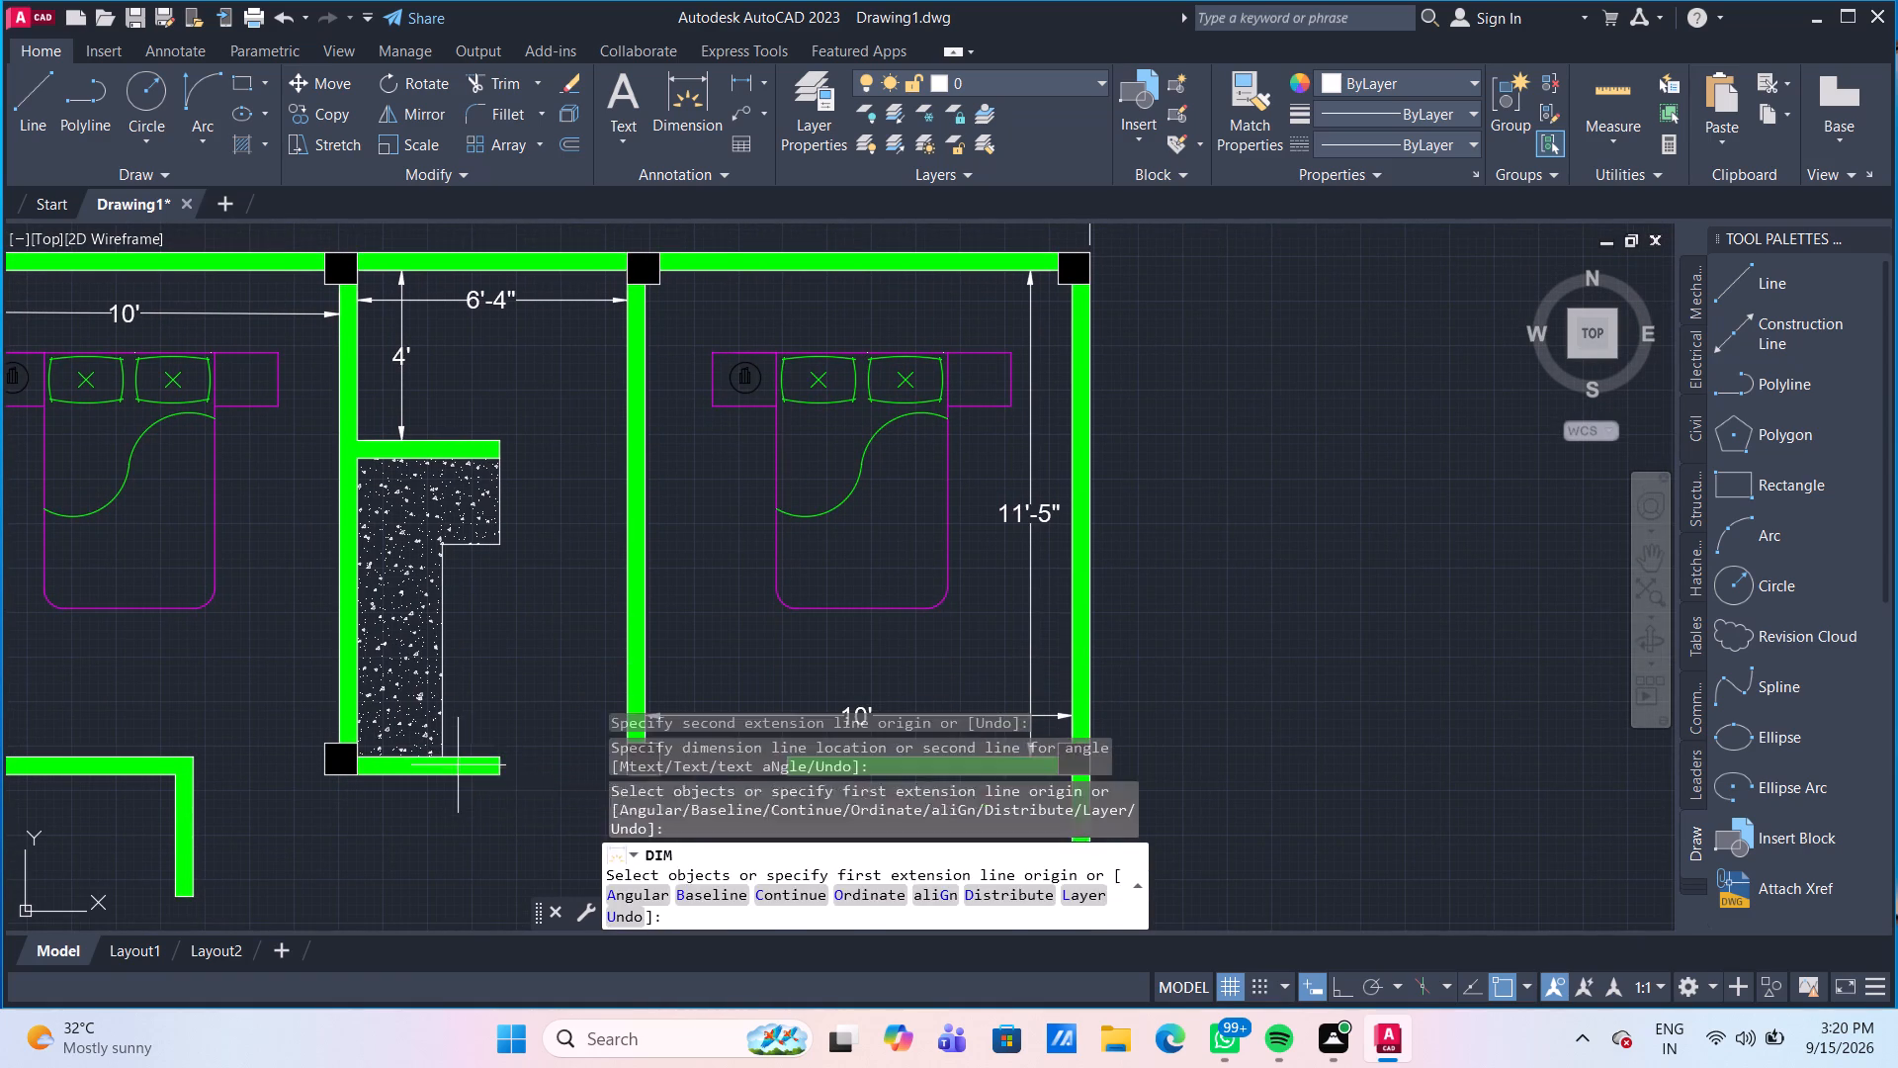
scroll(456, 759, up, 2)
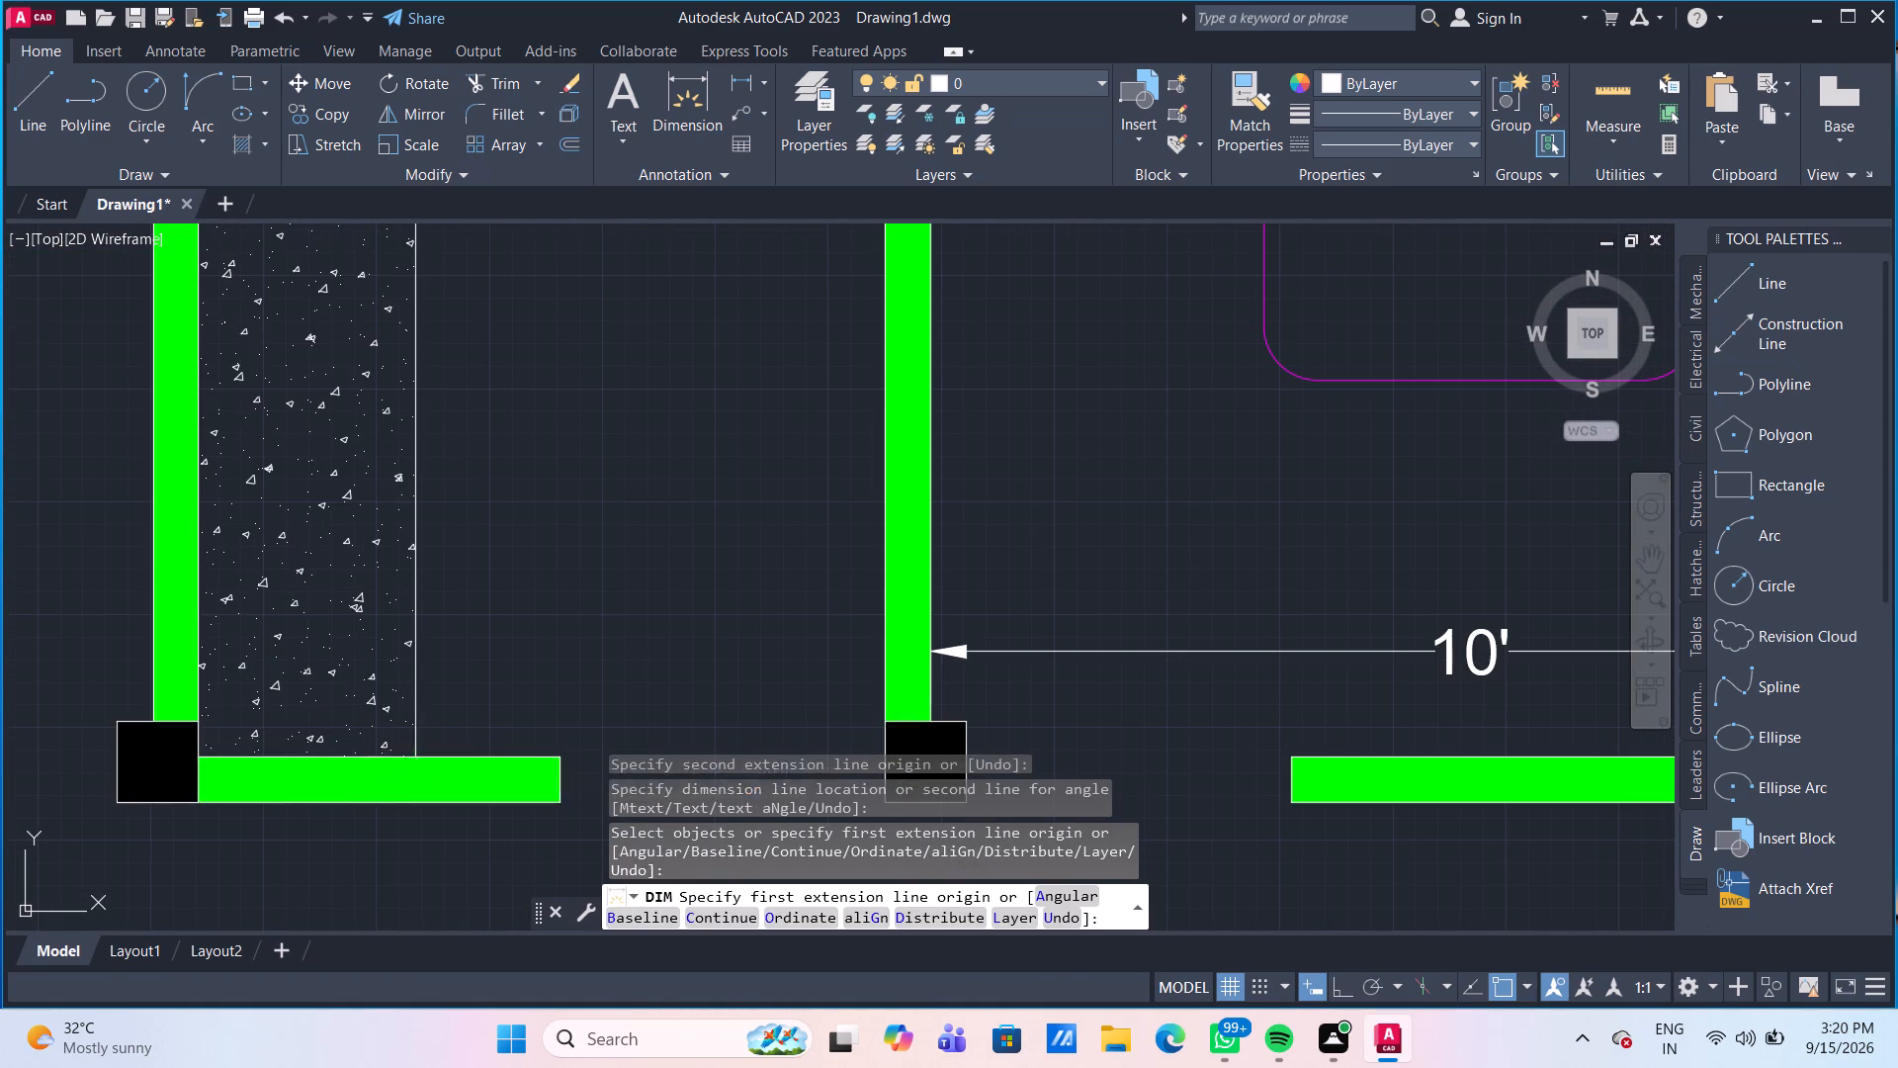
click(416, 755)
middle_drag(469, 367, 467, 526)
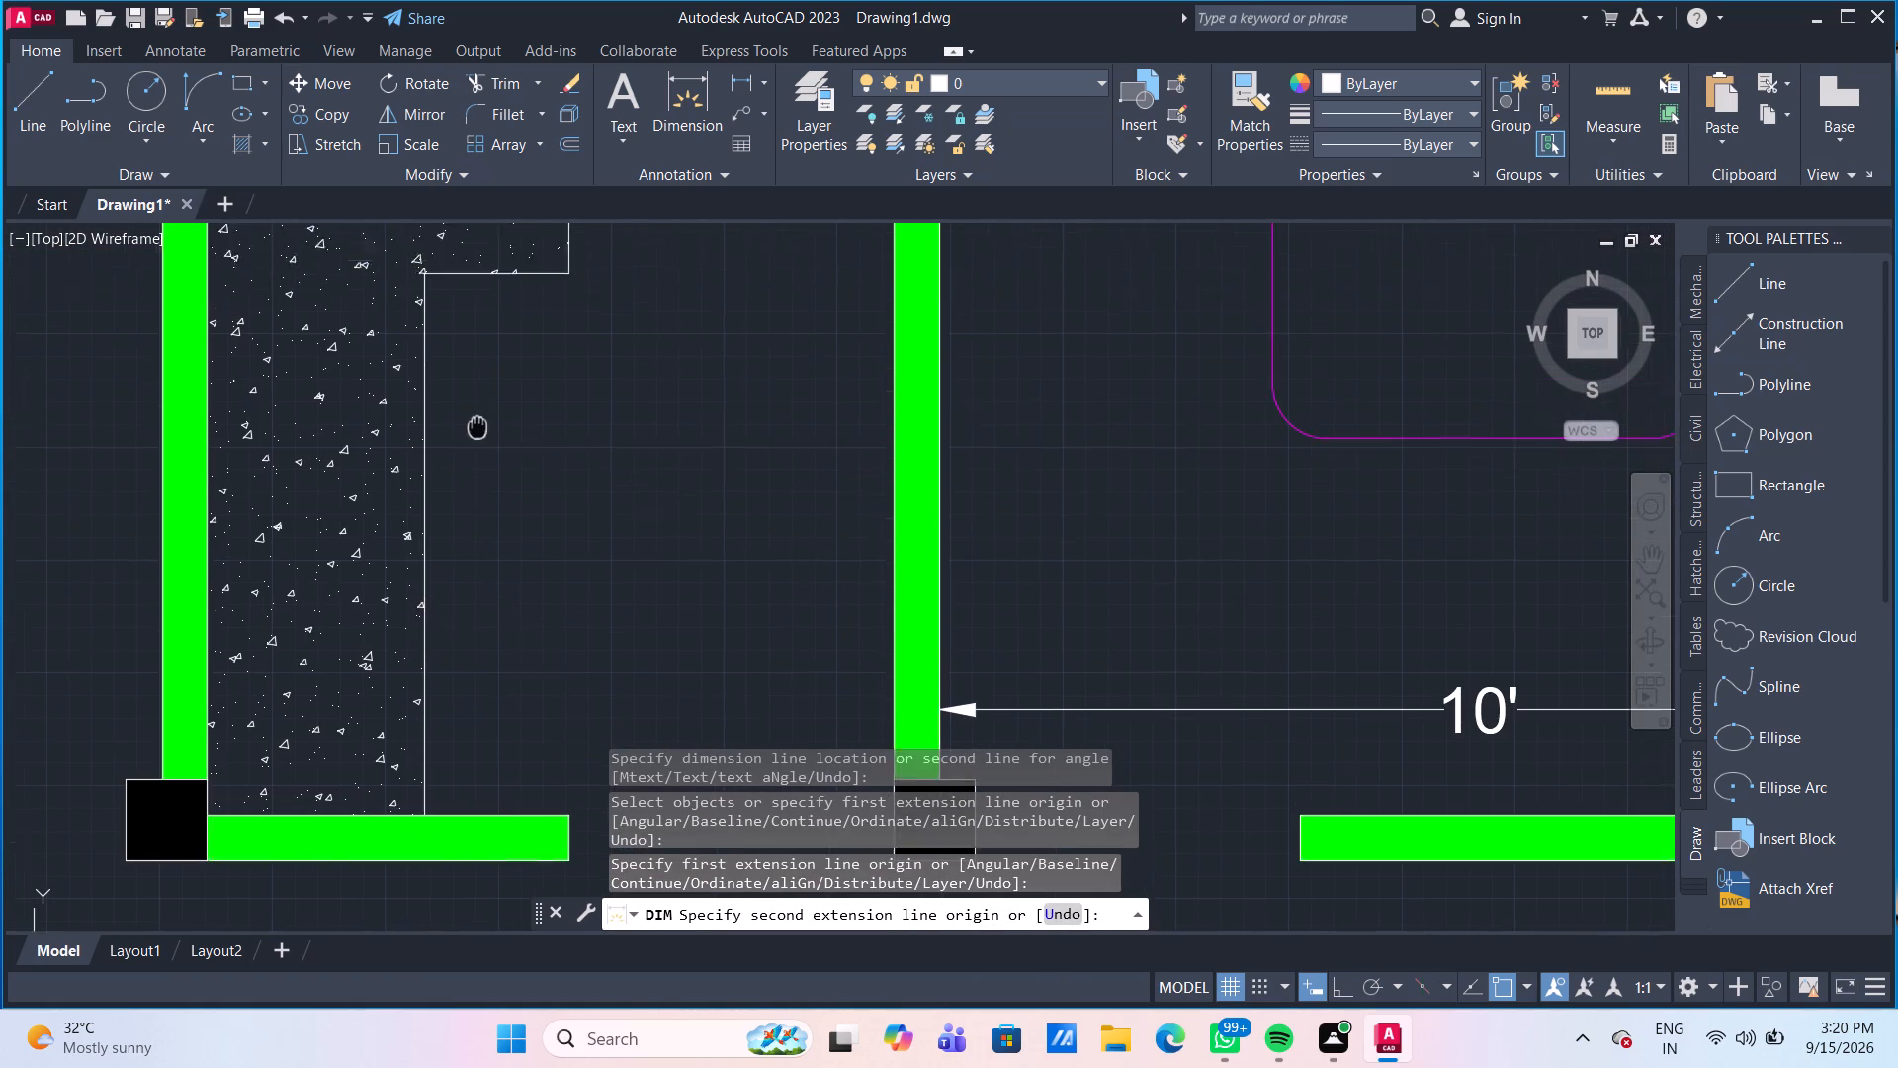
middle_drag(467, 526, 453, 693)
scroll(453, 693, down, 1)
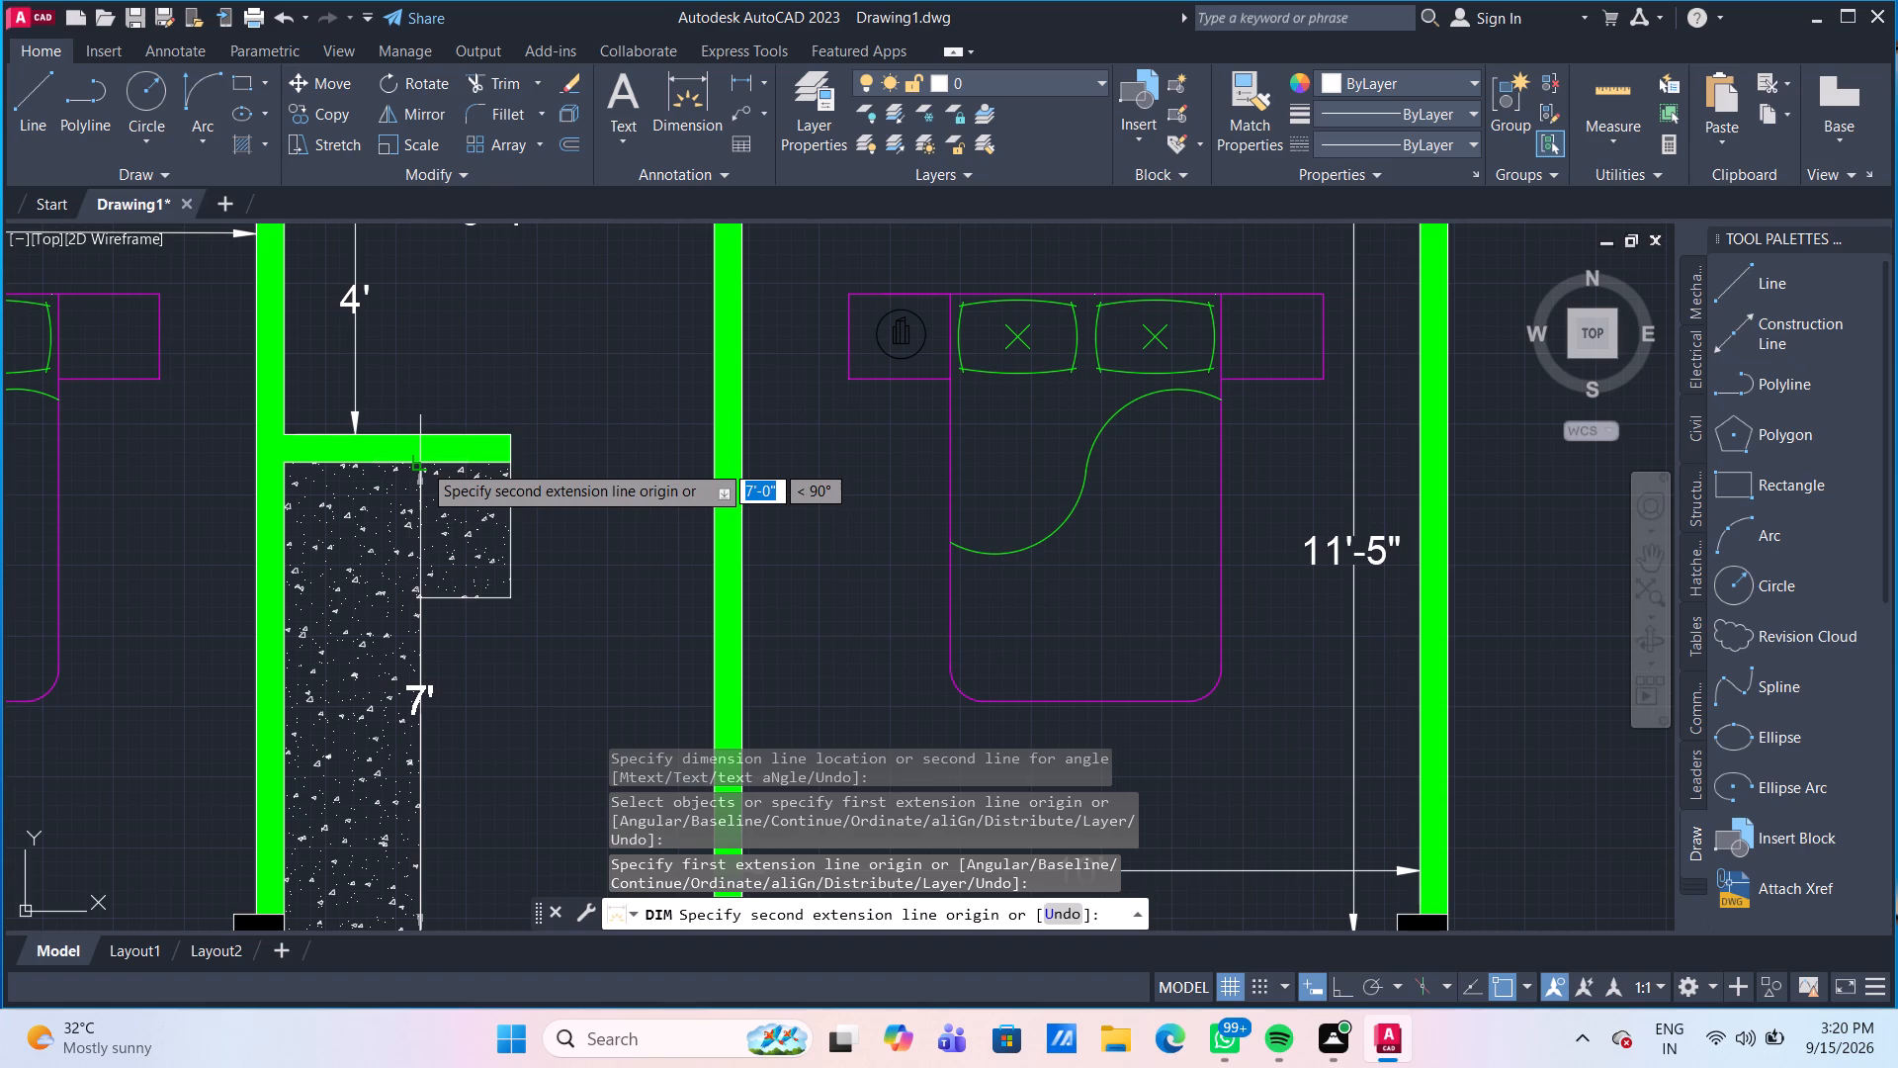
click(422, 463)
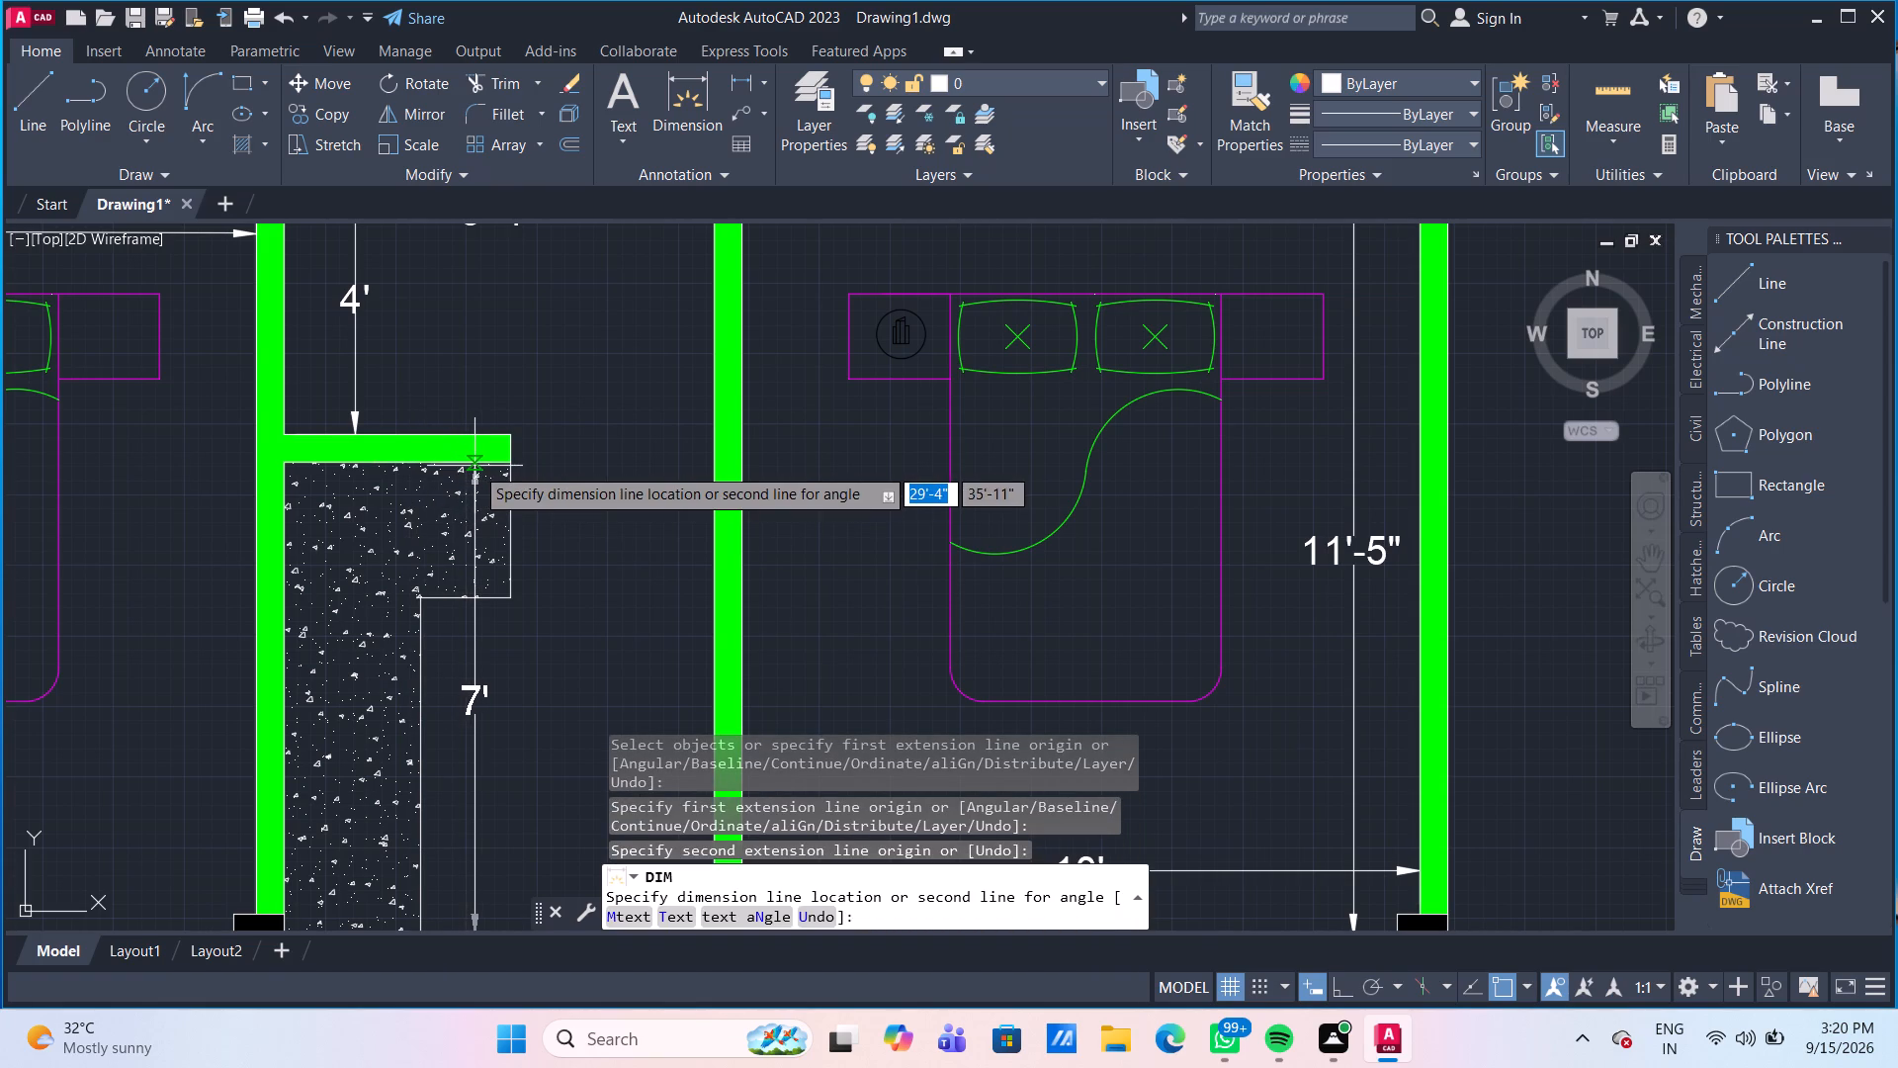
click(474, 466)
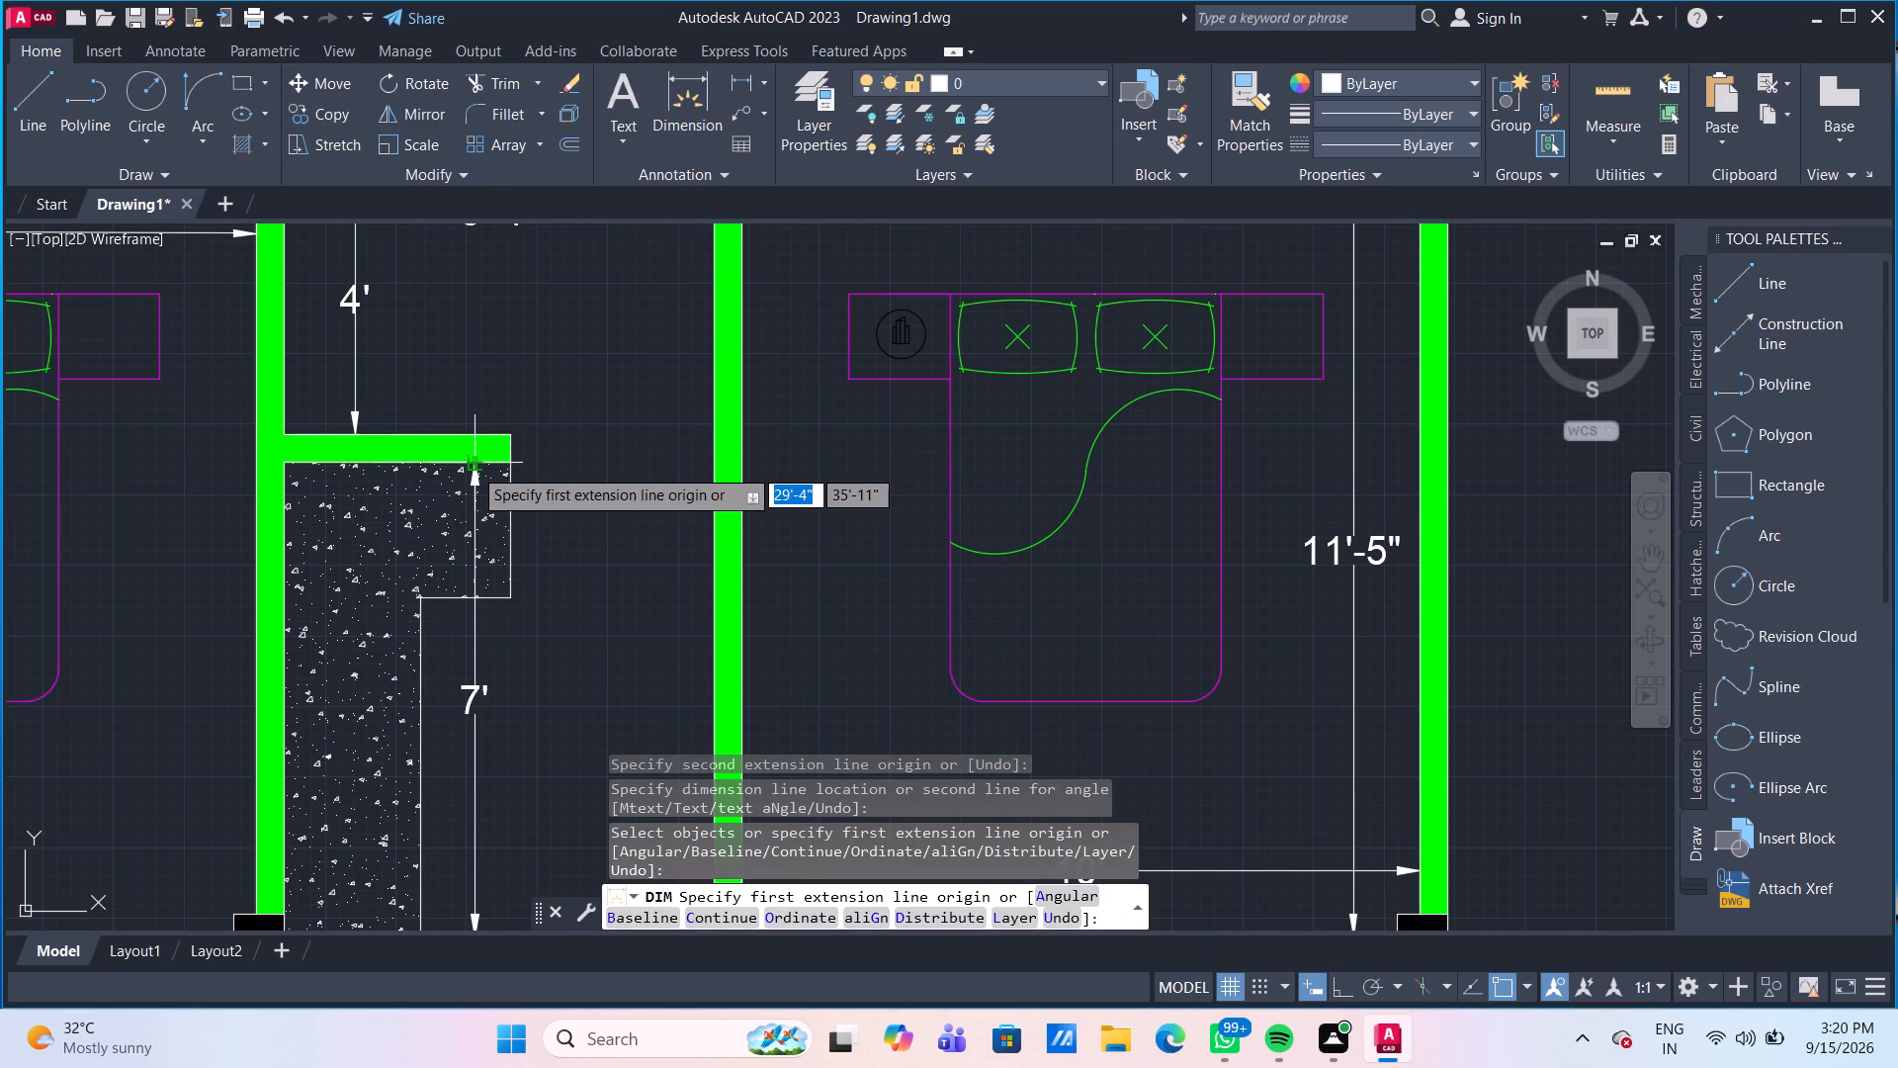
Dimension the counter area's width between its side walls' inner faces, placing the line across the hatch just below the short partition.
click(288, 464)
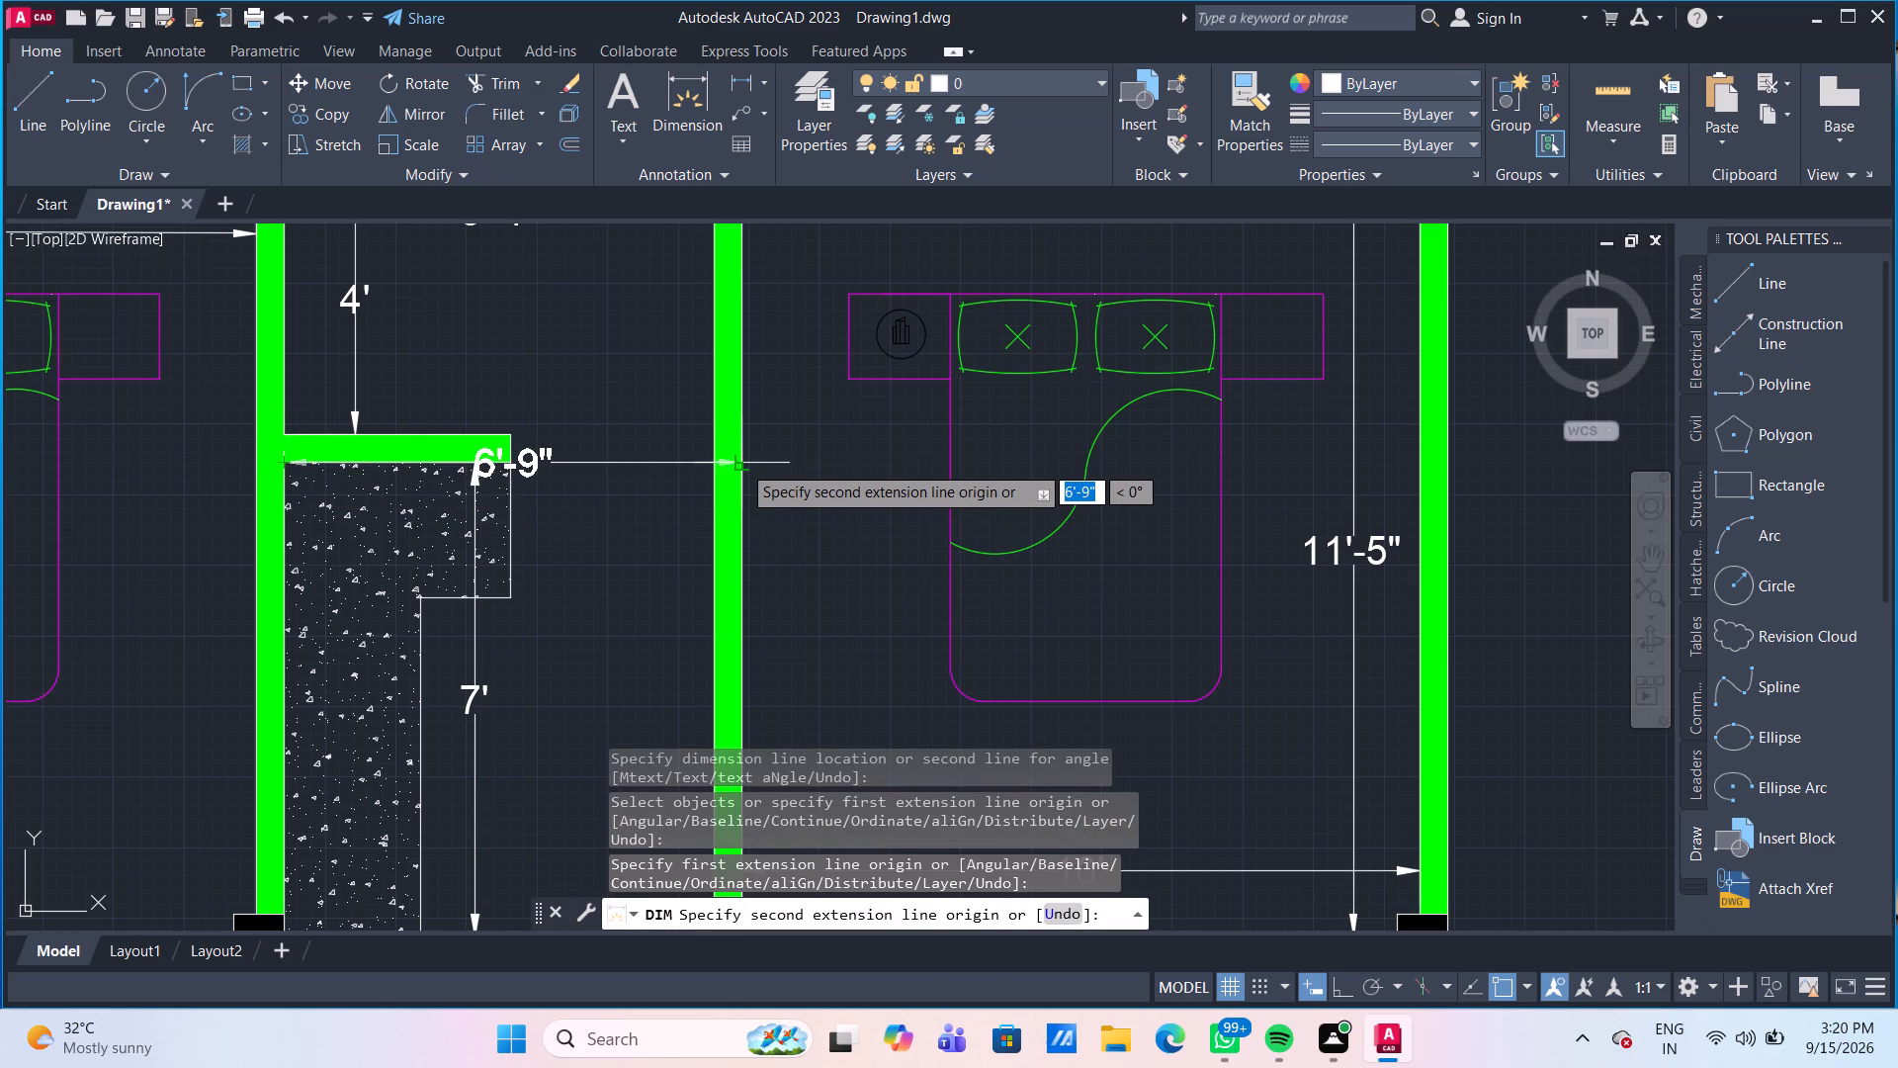
click(710, 458)
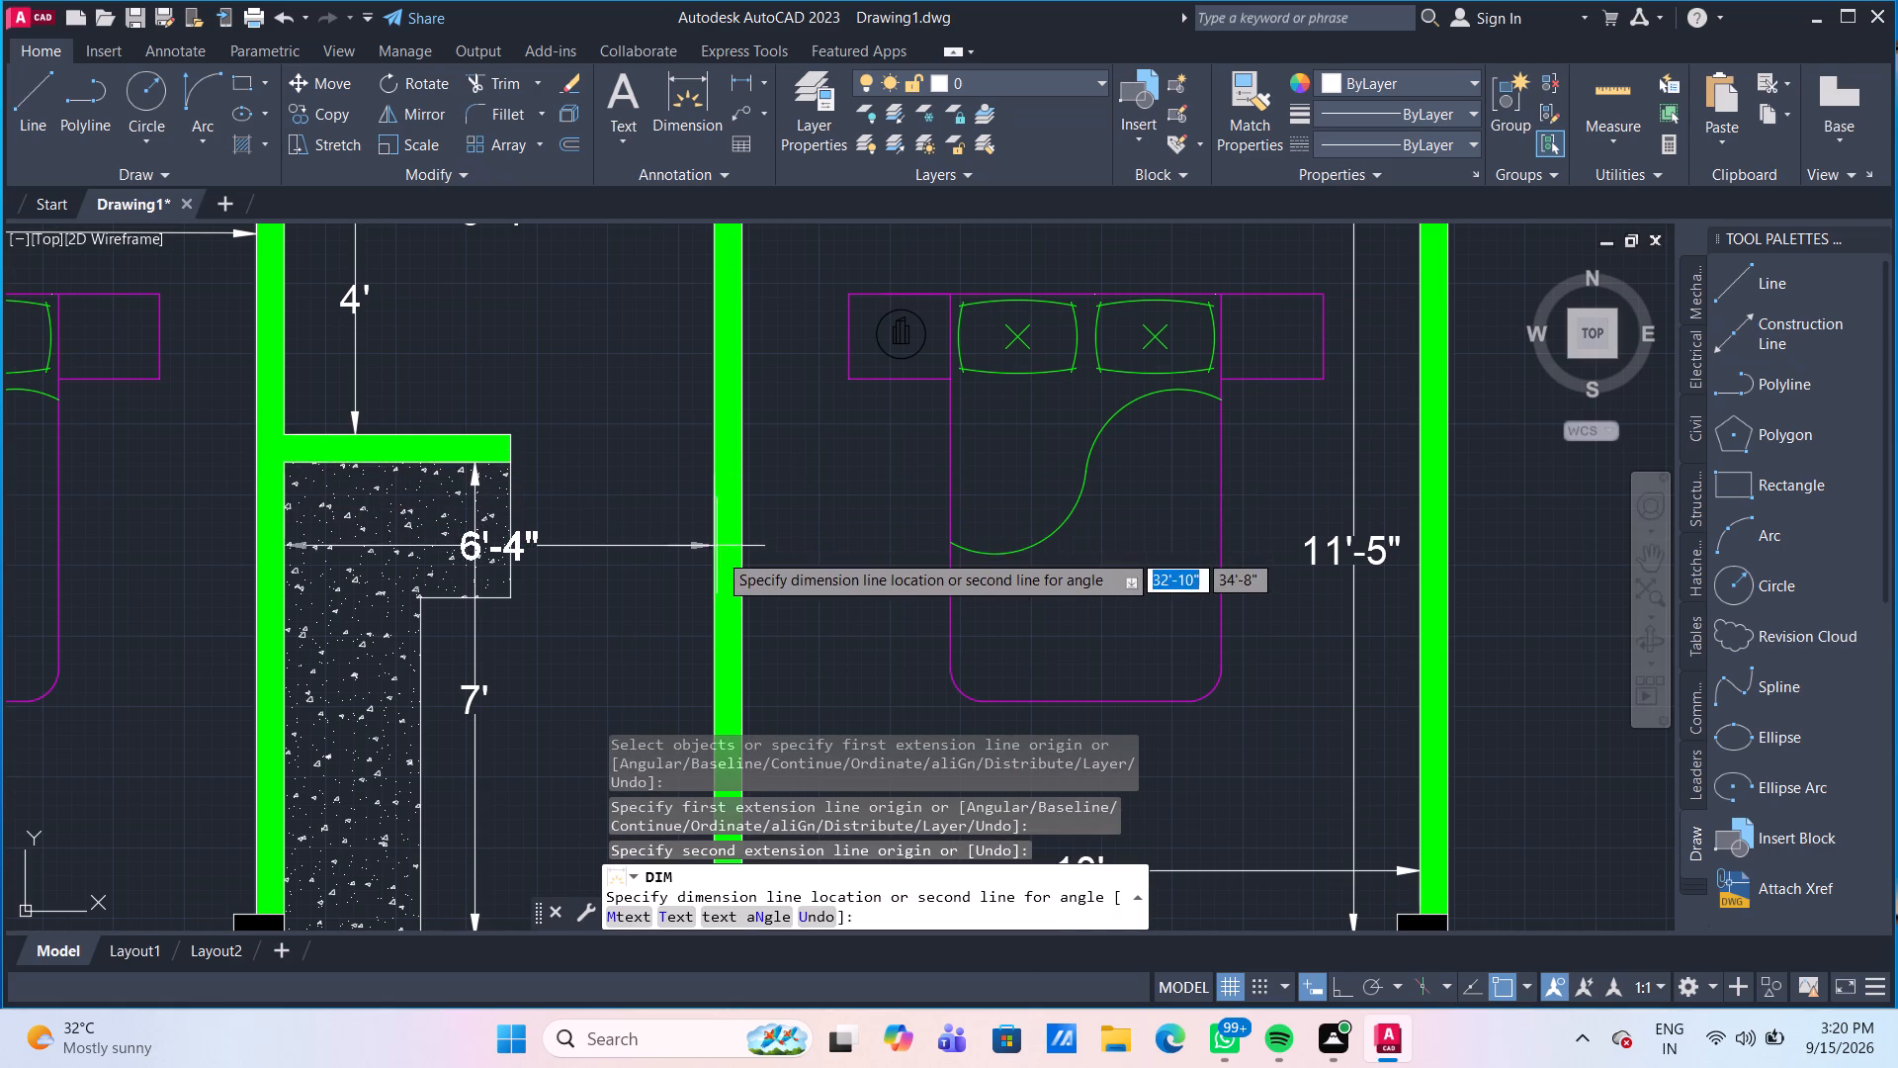
click(756, 518)
Move the counter area's width dimension straight down from across the upper hatch to just above the lower wall stub.
scroll(732, 556, down, 3)
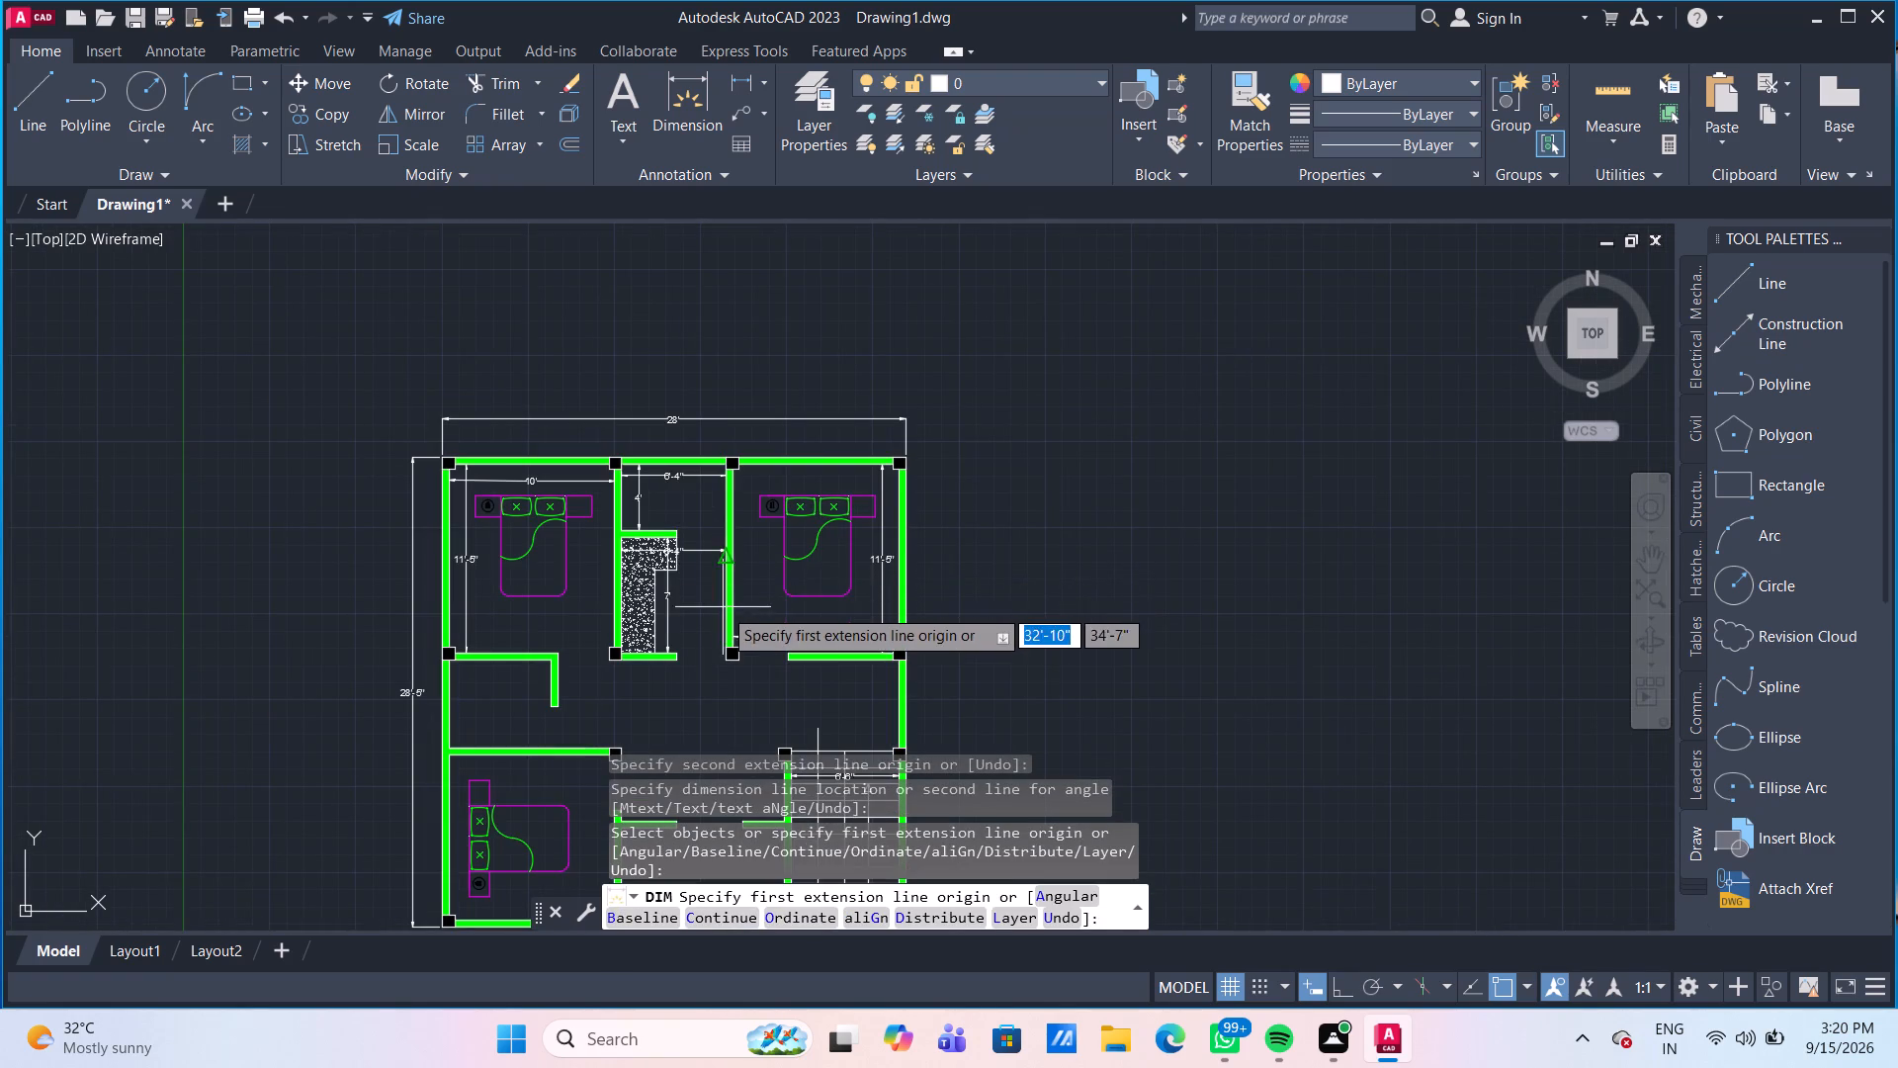
scroll(706, 598, up, 2)
middle_drag(704, 565, 666, 505)
scroll(685, 524, up, 1)
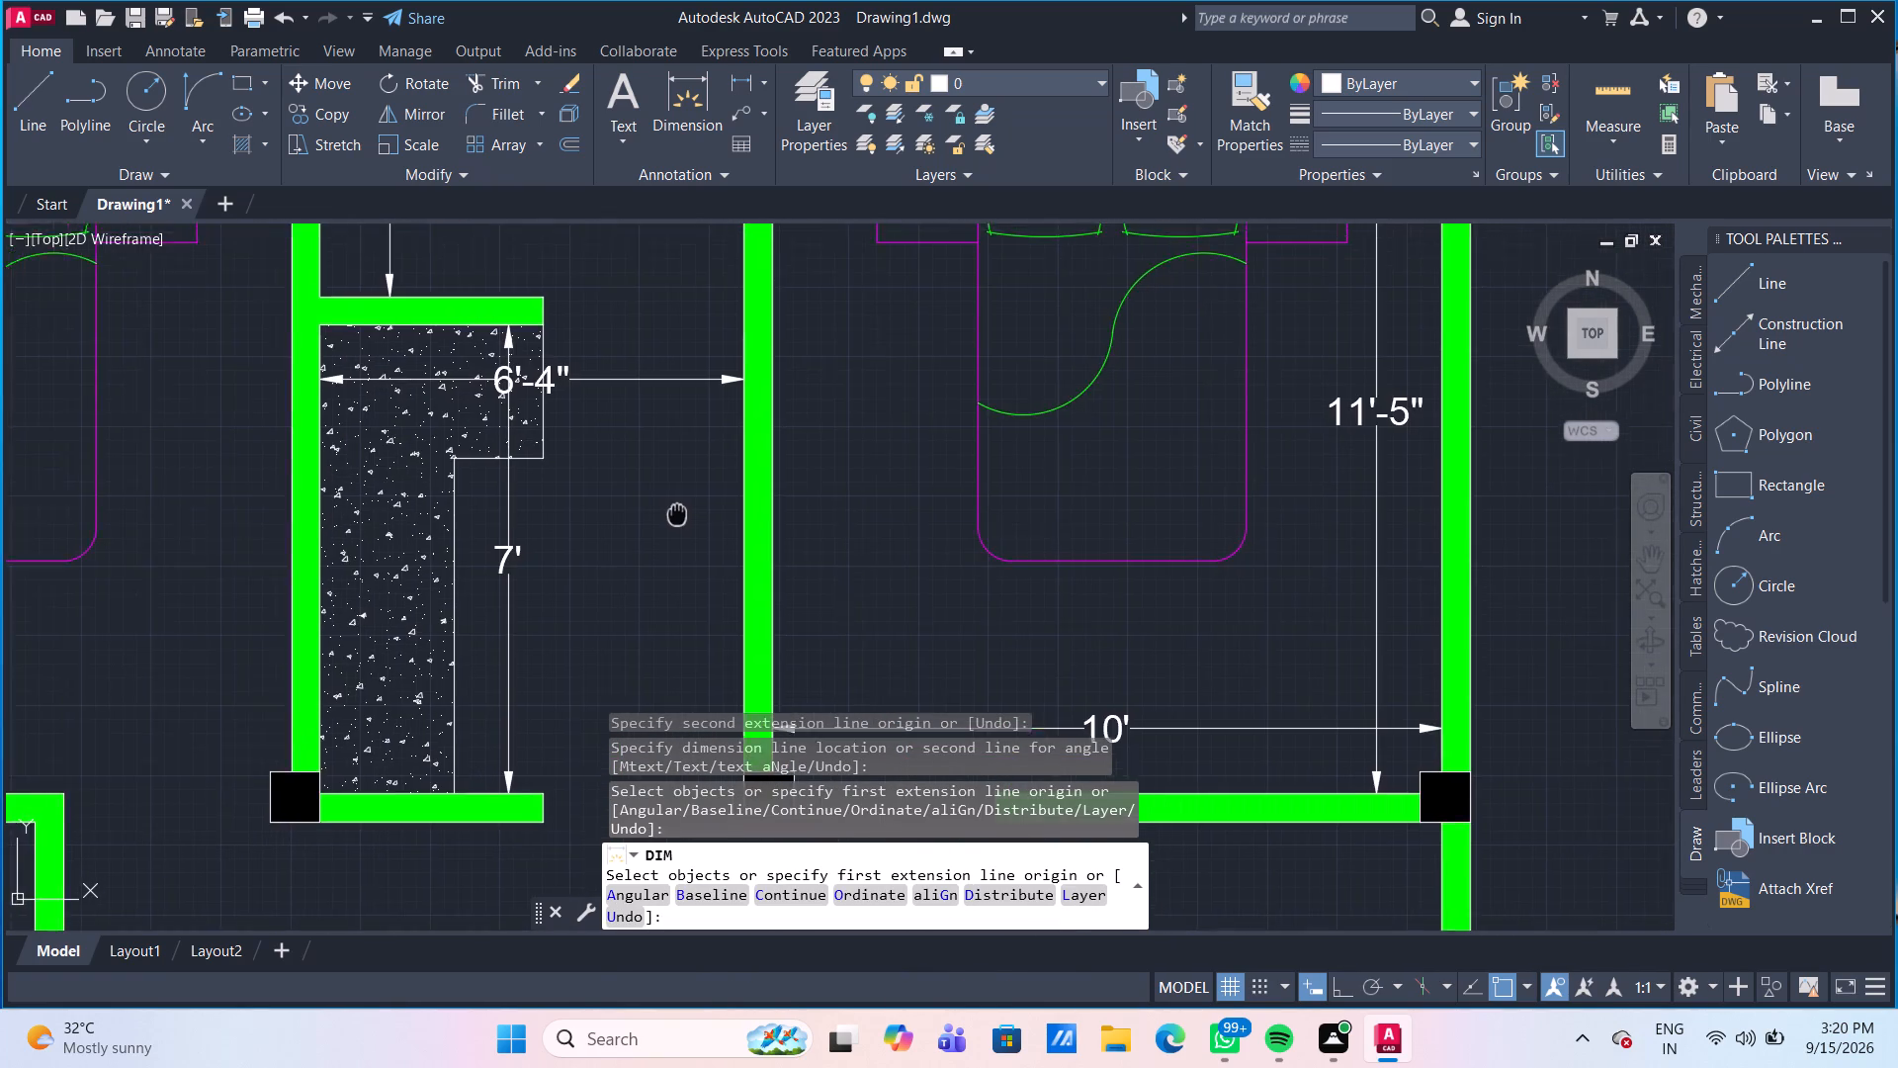
middle_drag(666, 505, 655, 485)
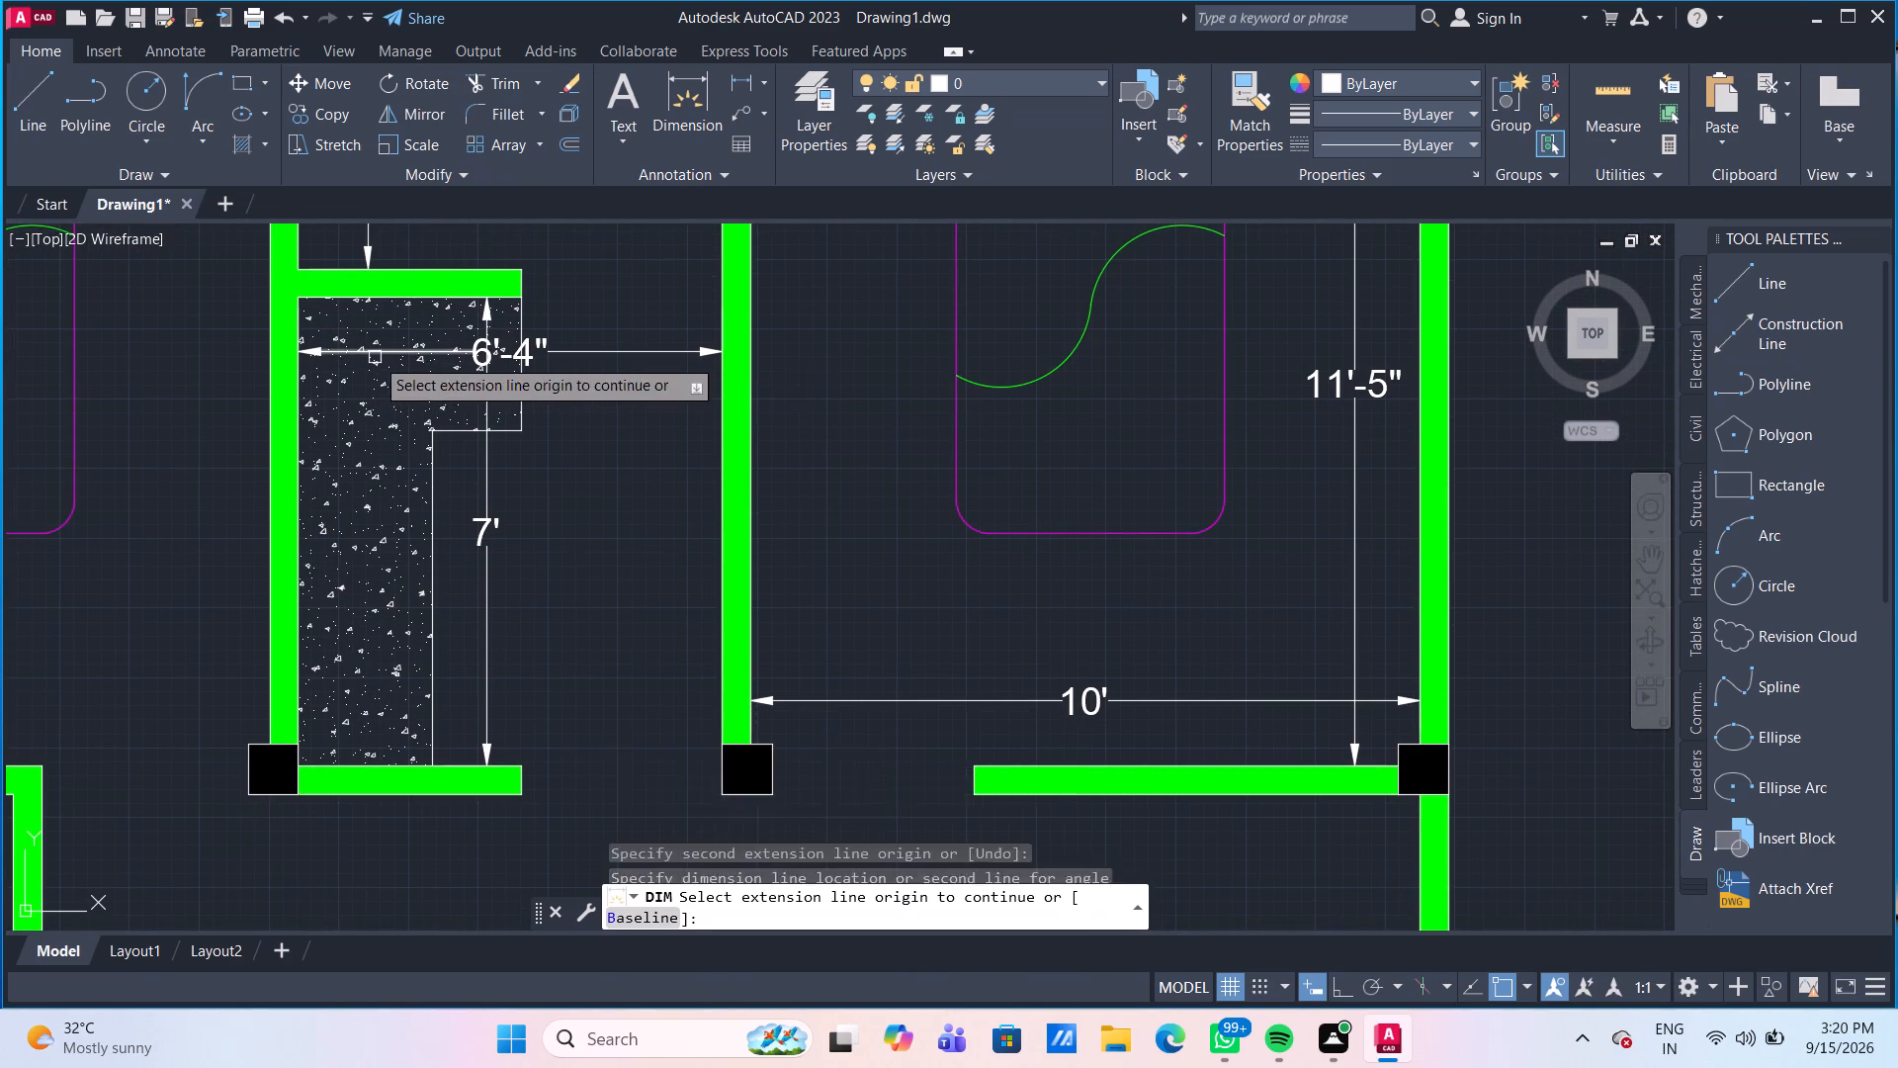
click(566, 351)
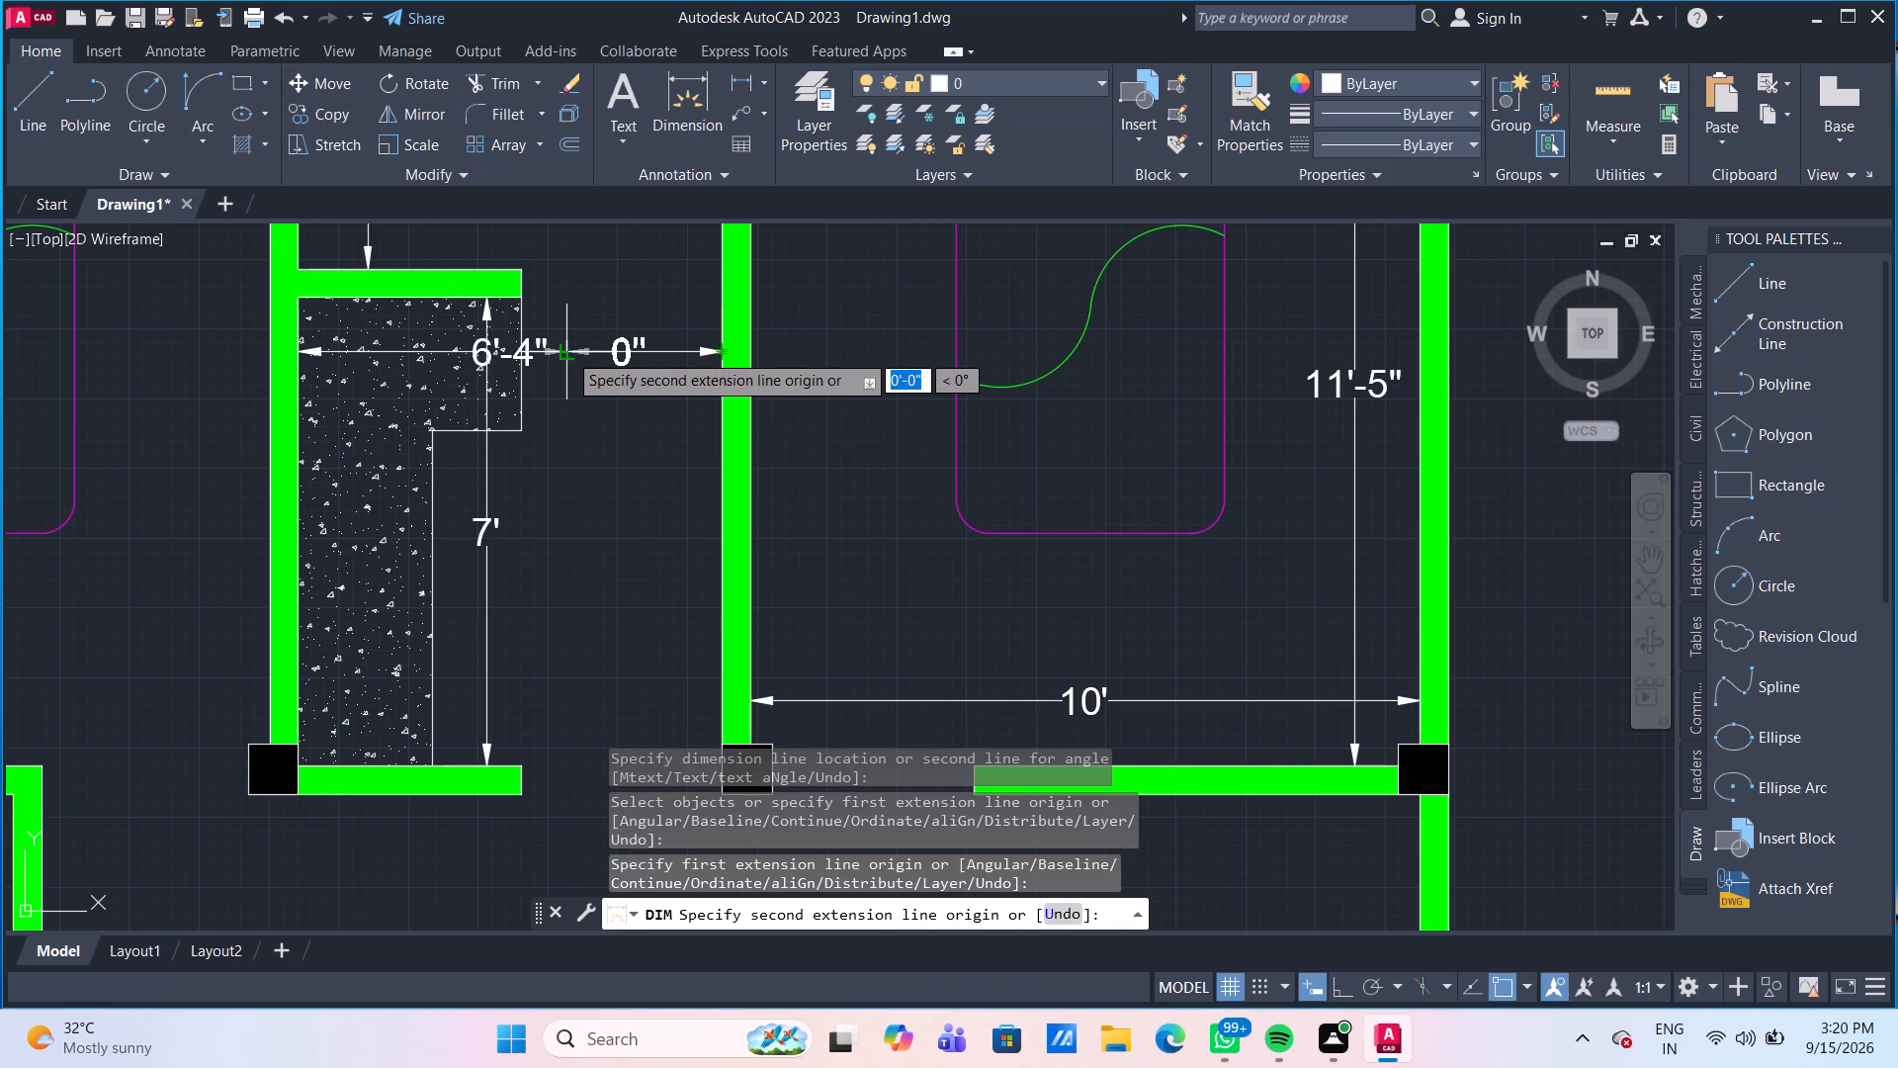
key(Escape)
click(567, 352)
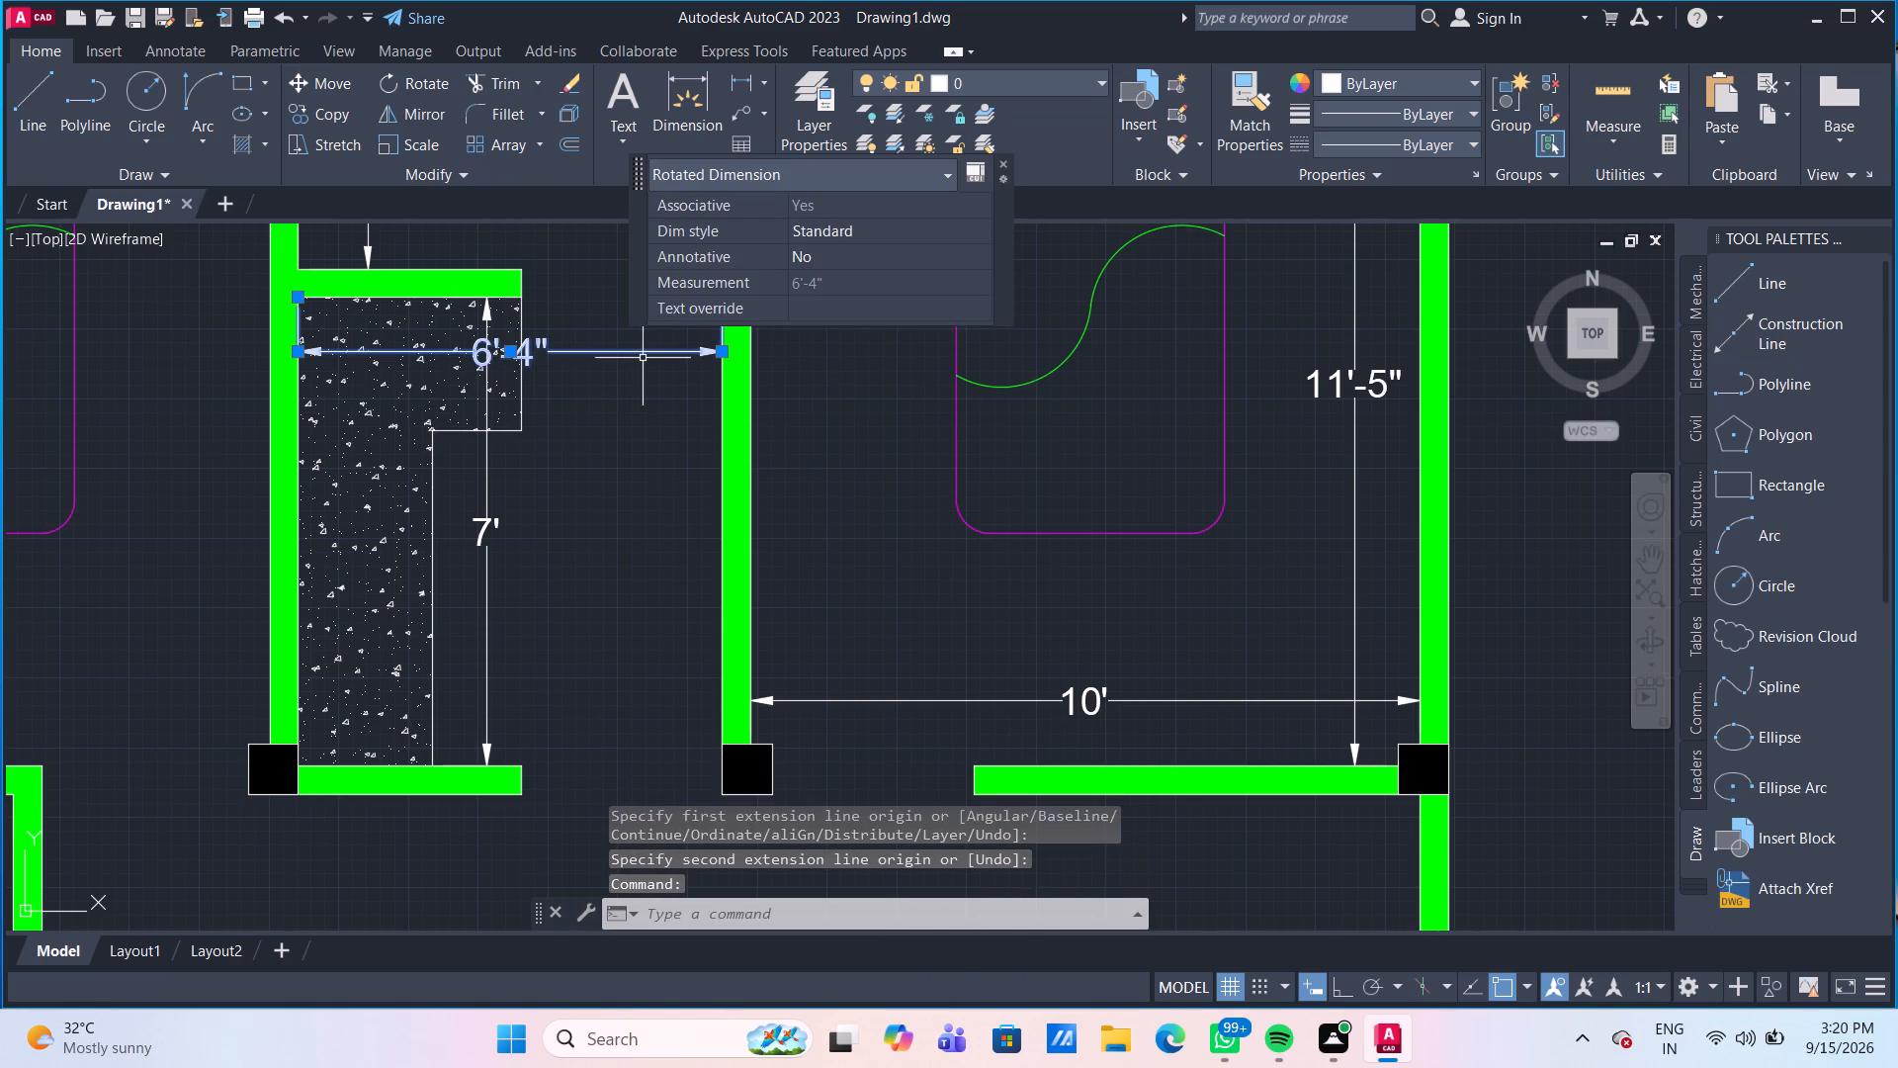
key(m)
key(Return)
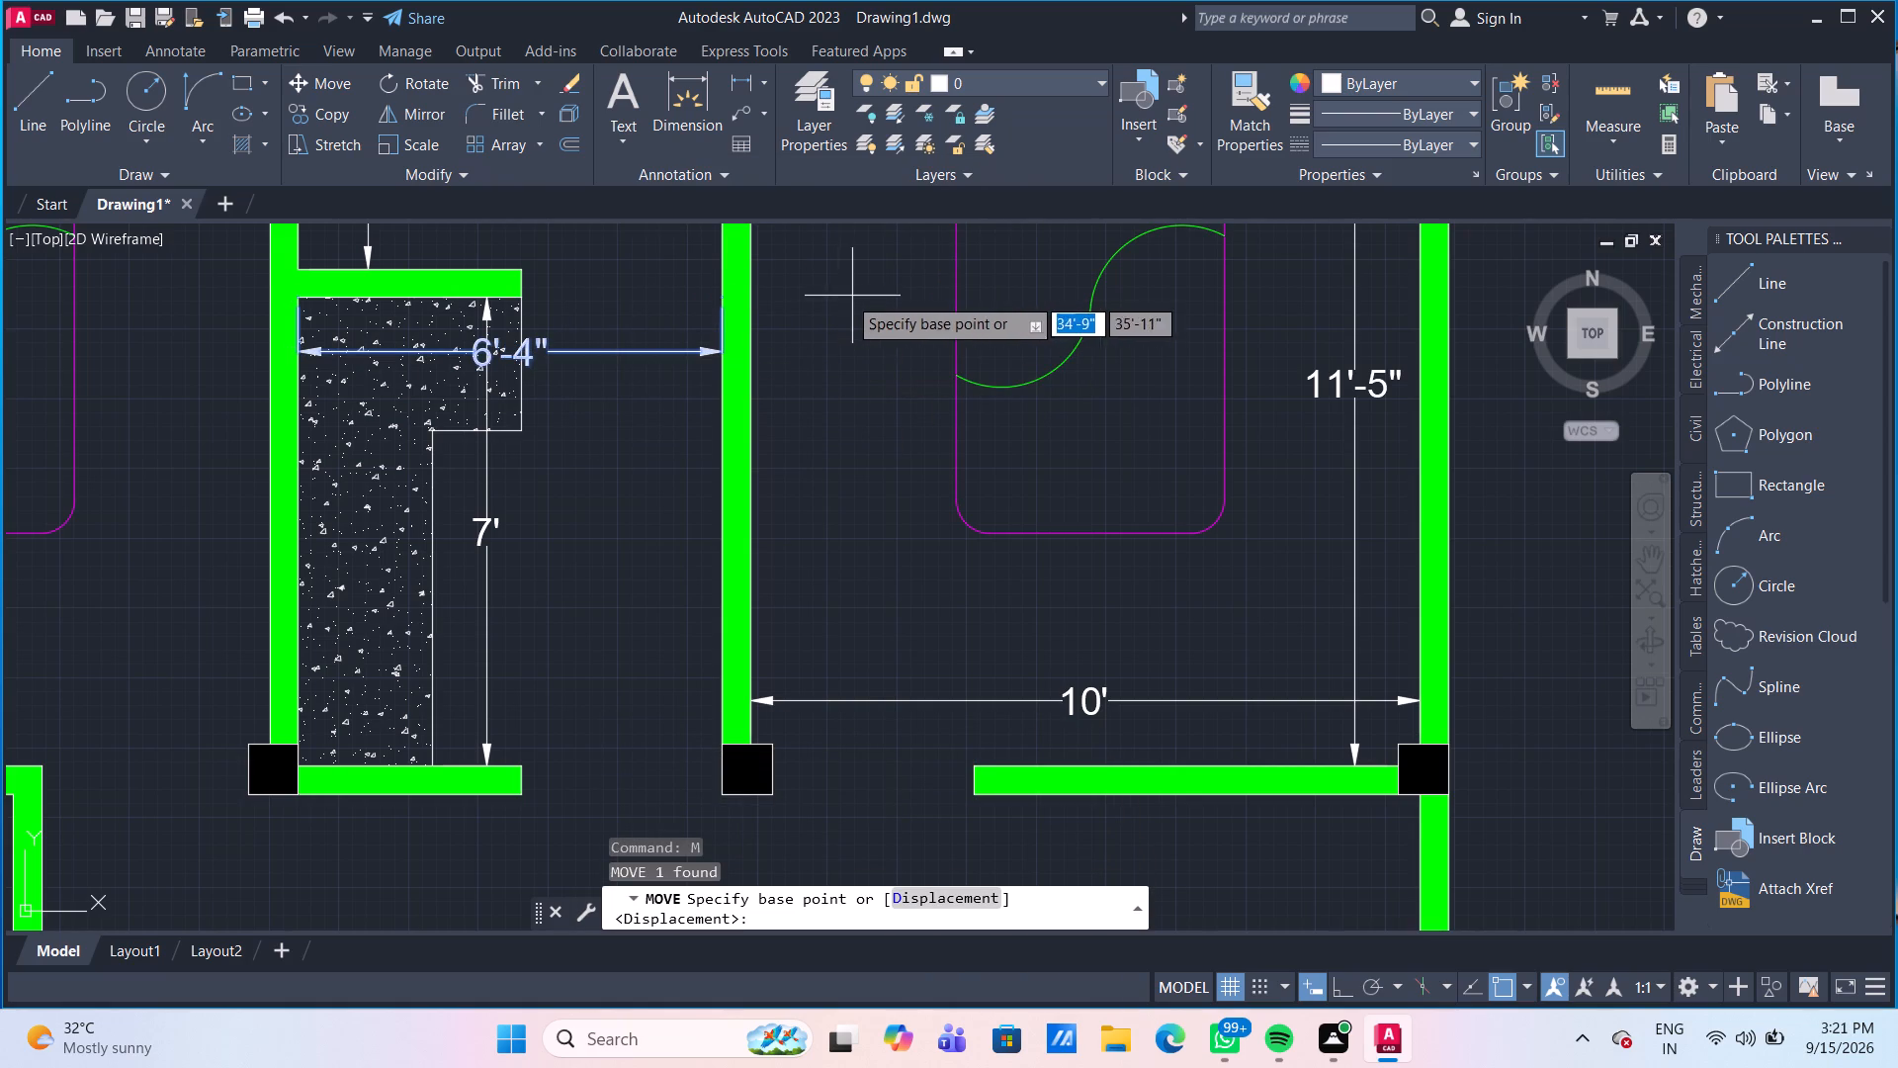
click(721, 315)
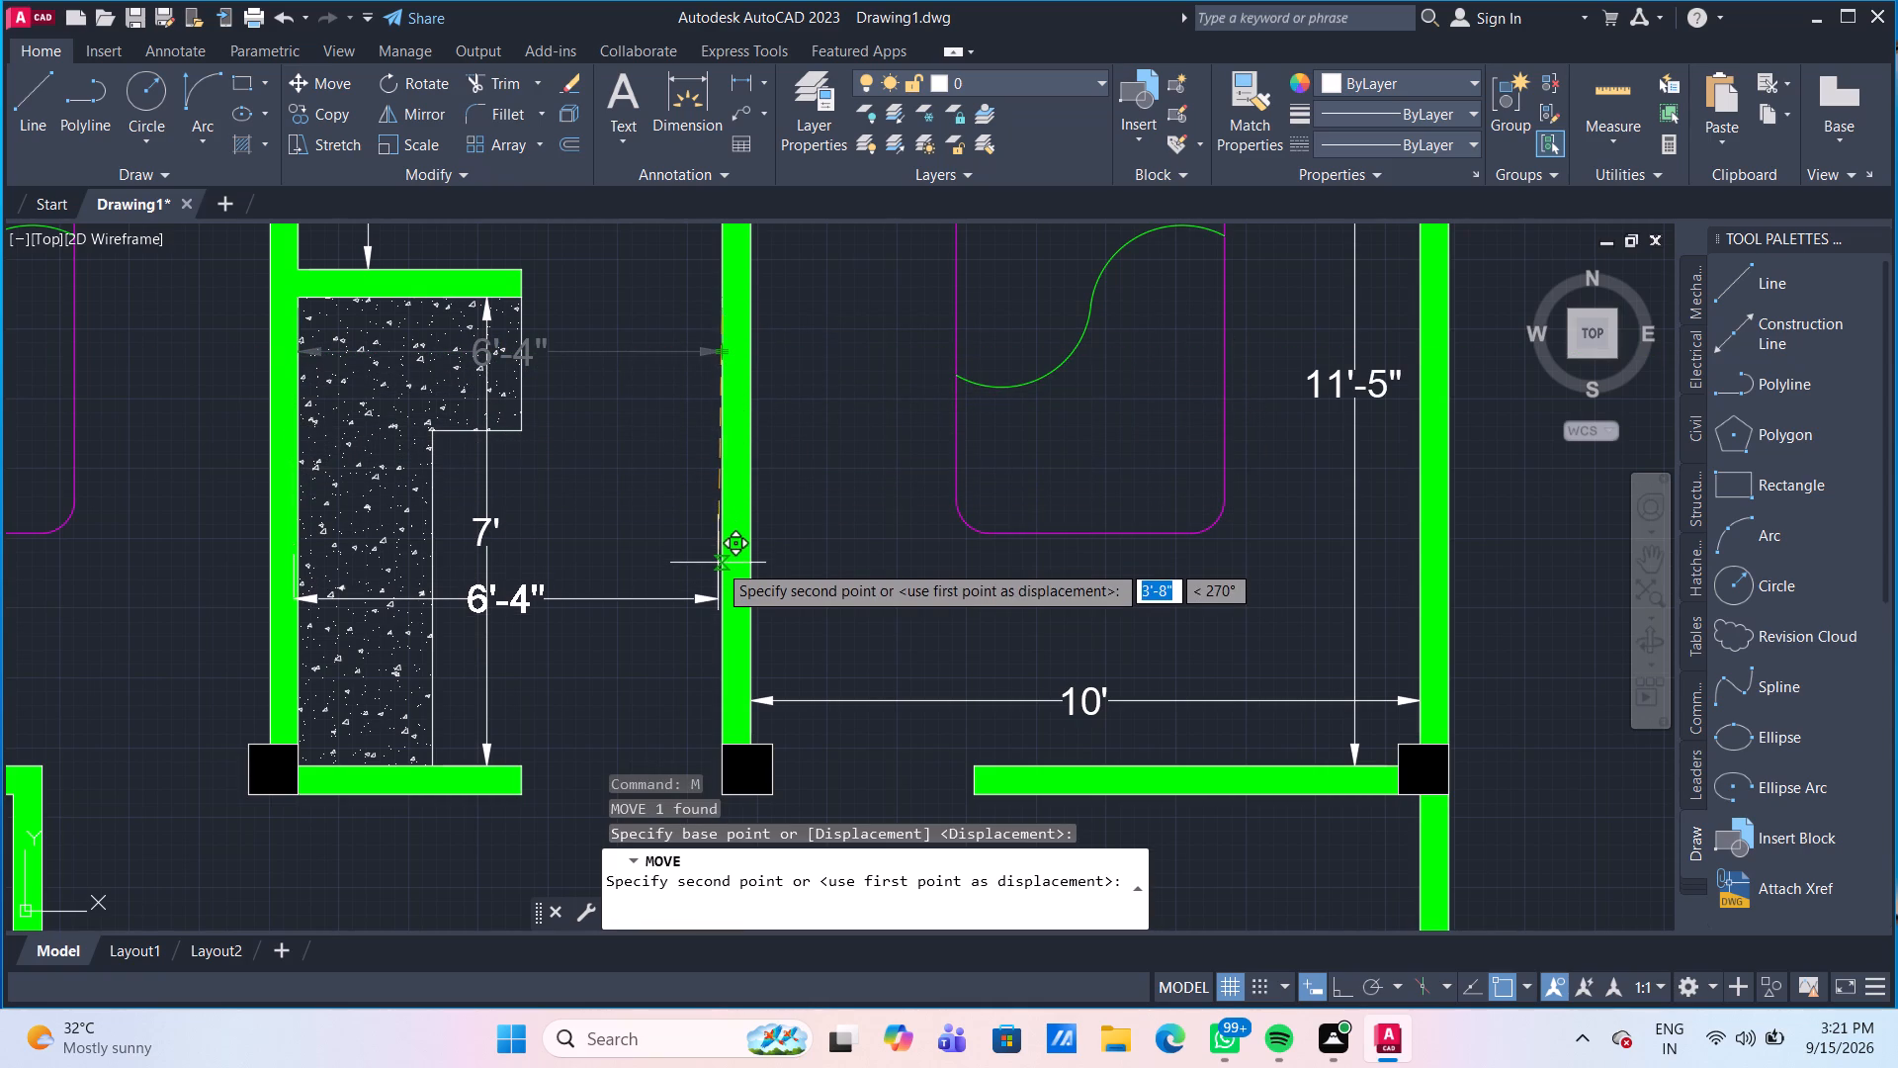
click(721, 612)
Move the counter area's depth dimension about 6" horizontally toward the edge of the counter's long leg.
scroll(688, 612, up, 2)
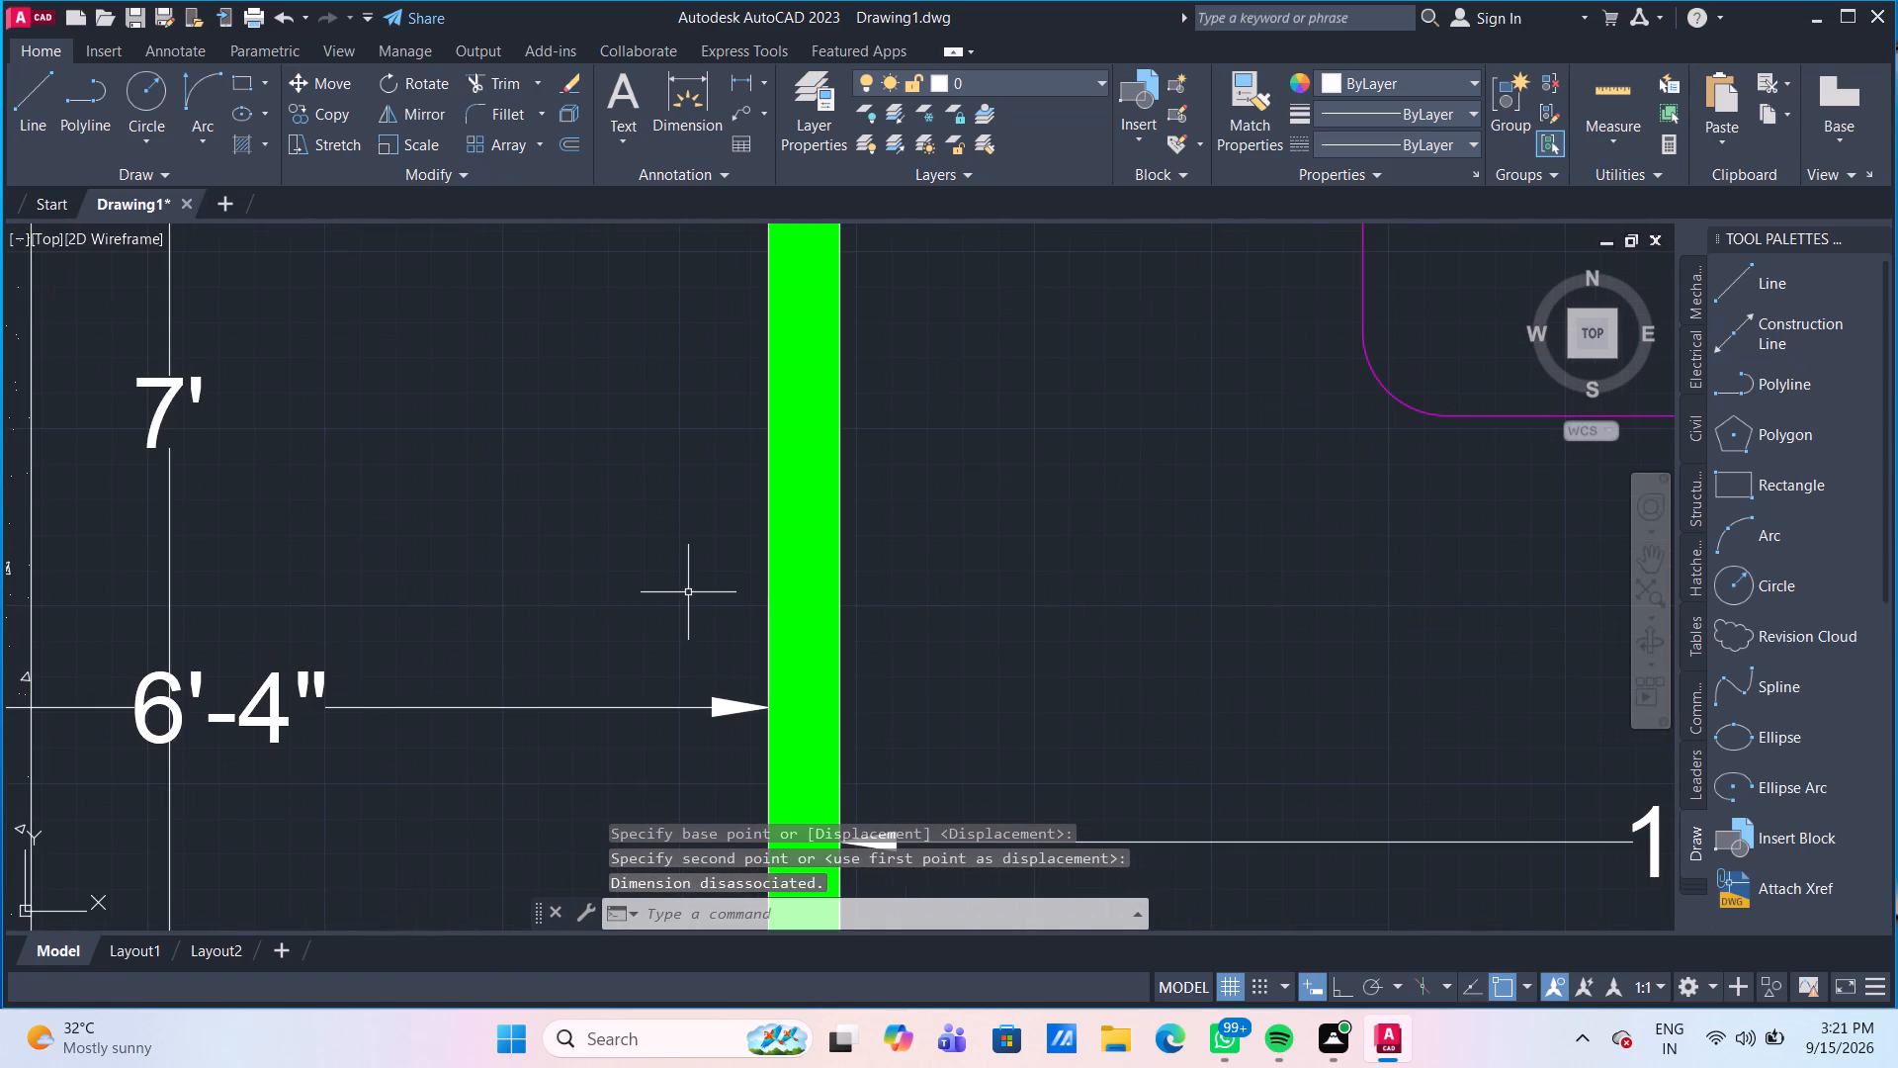
scroll(692, 590, down, 3)
scroll(778, 569, down, 1)
middle_drag(779, 570, 747, 500)
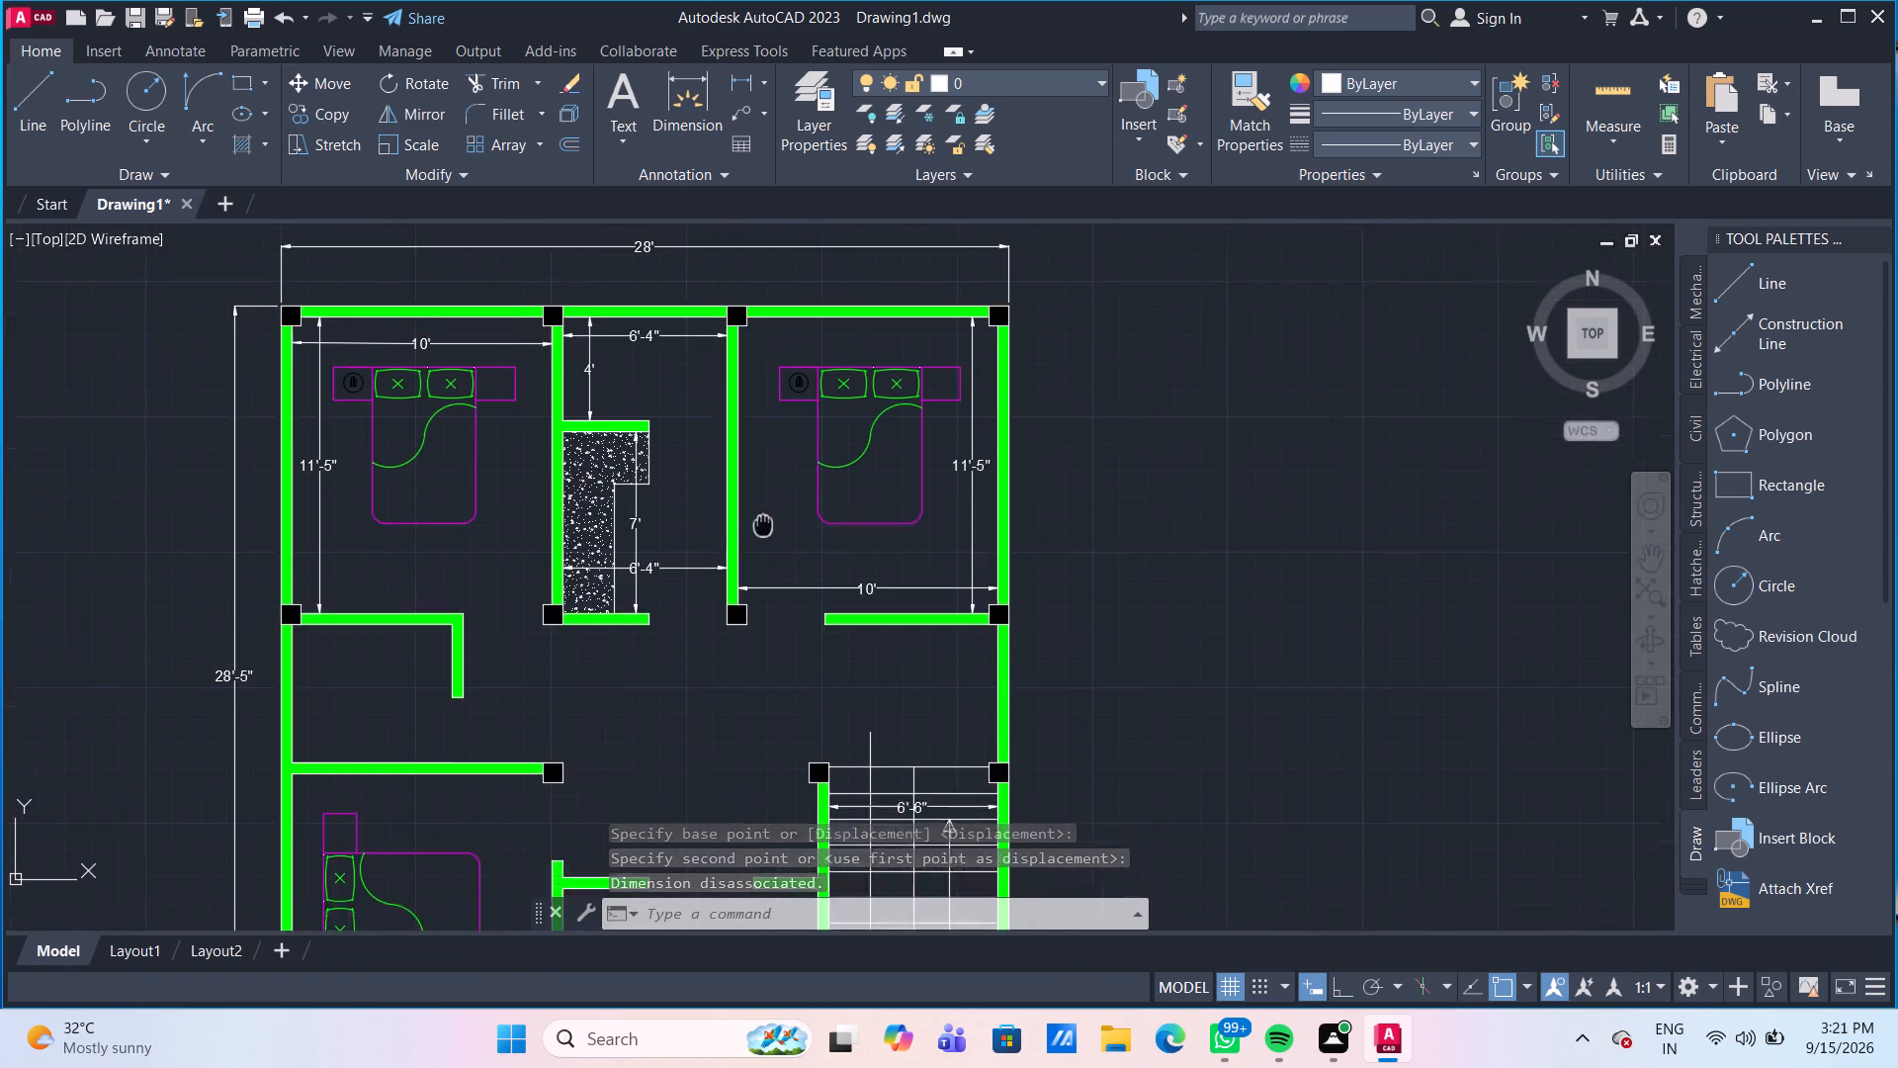
middle_drag(747, 500, 714, 474)
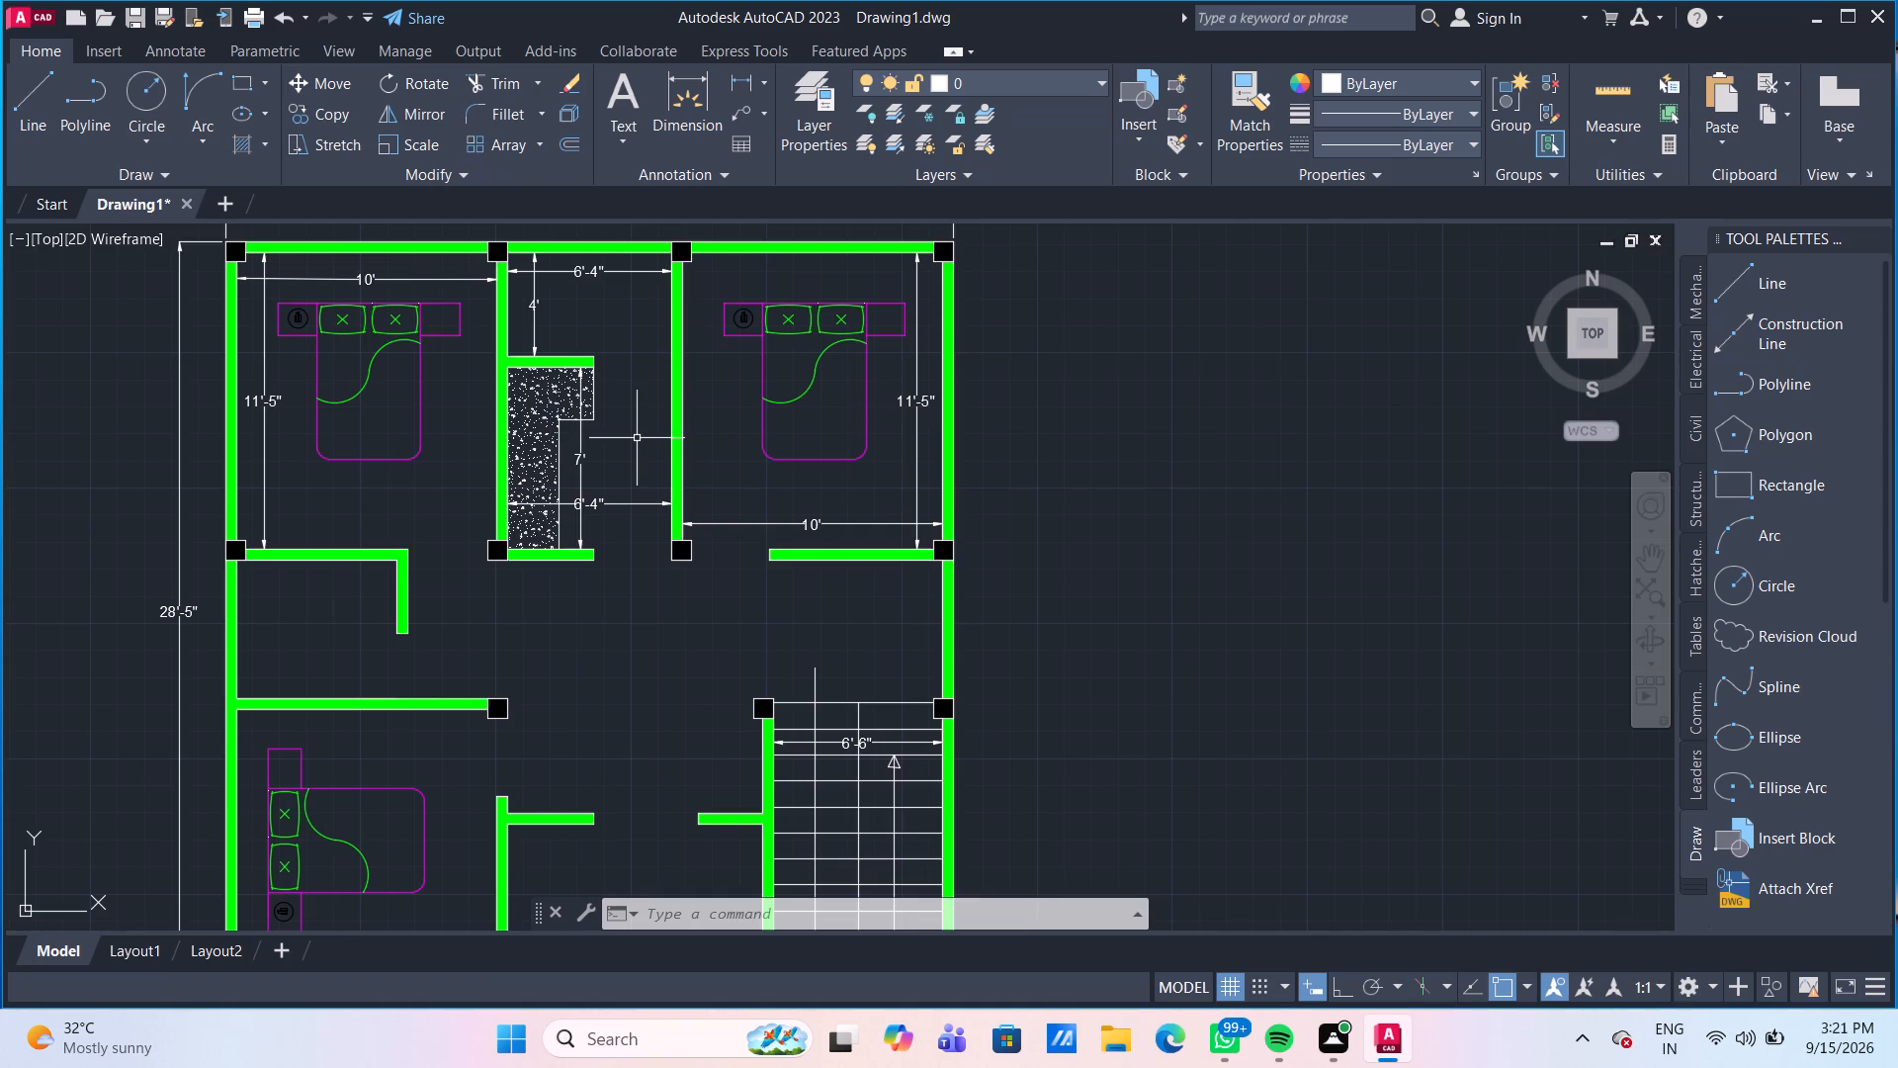
scroll(540, 439, up, 1)
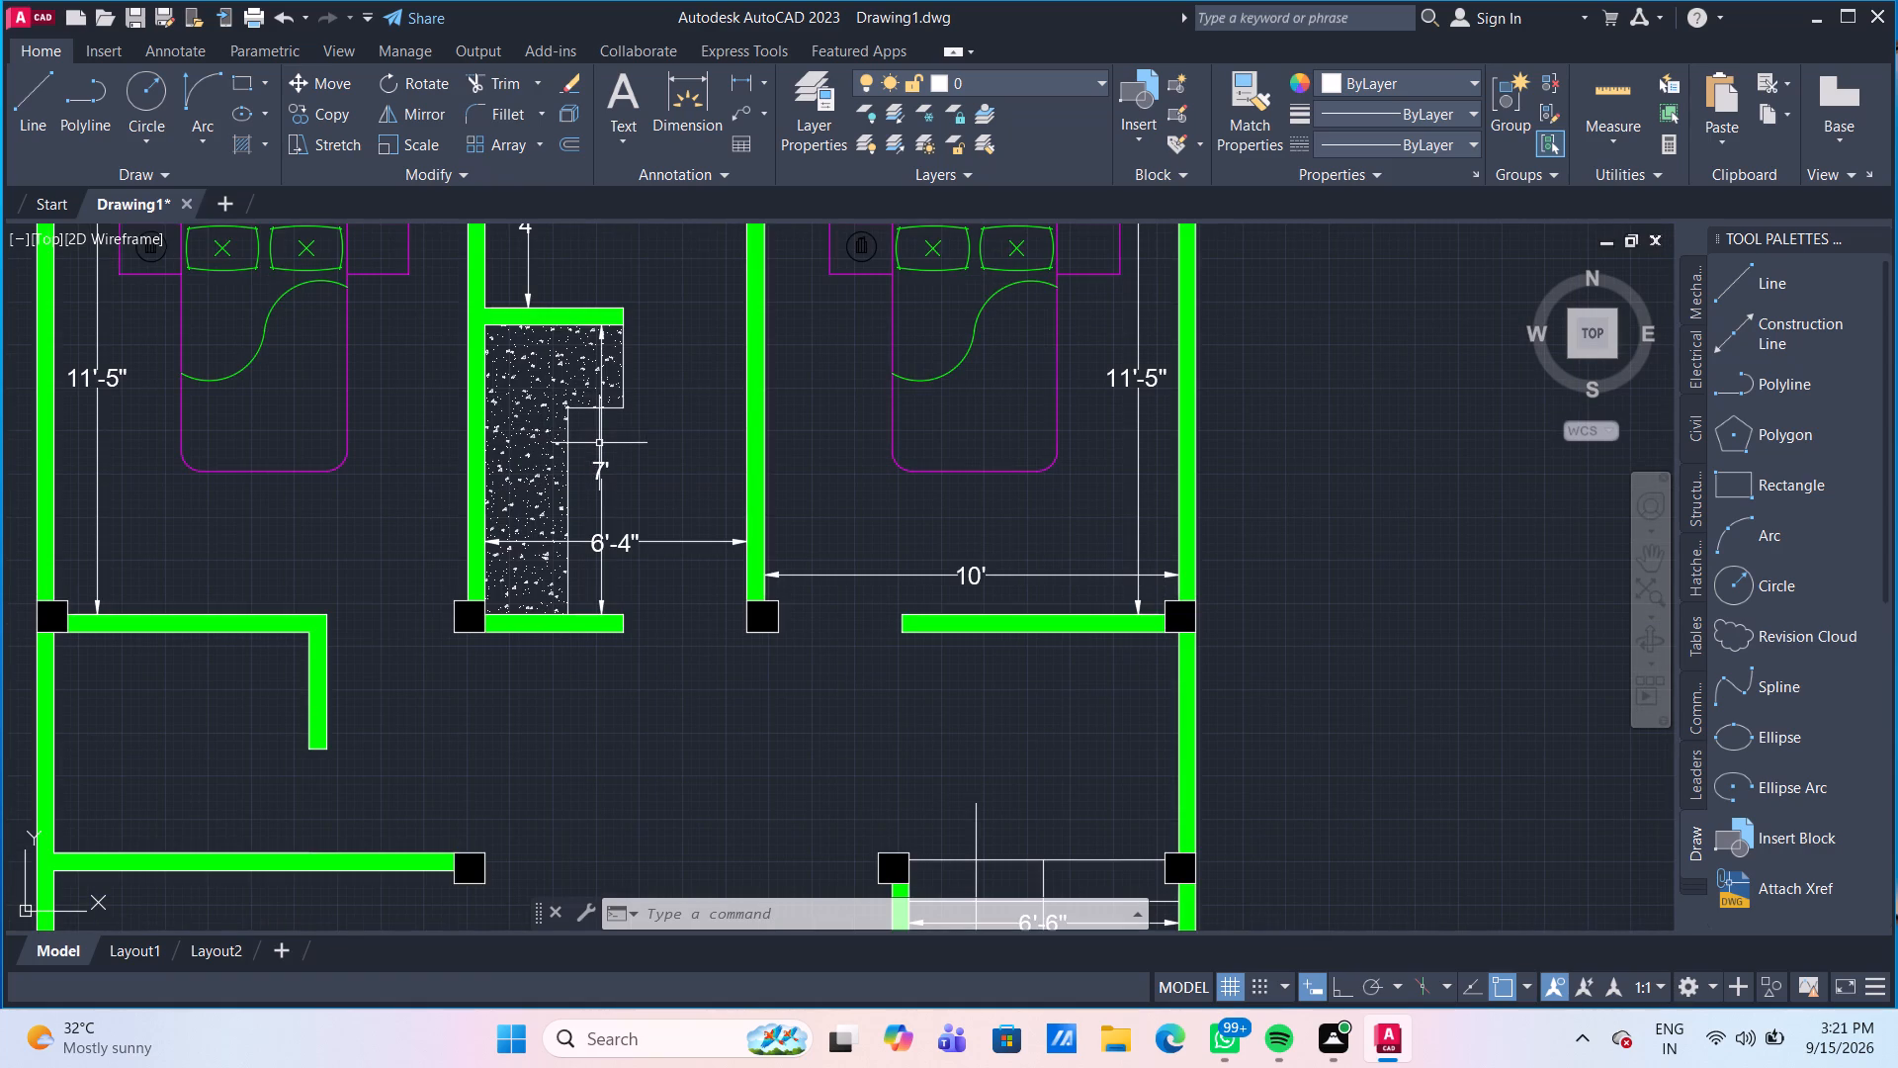
click(599, 443)
key(m)
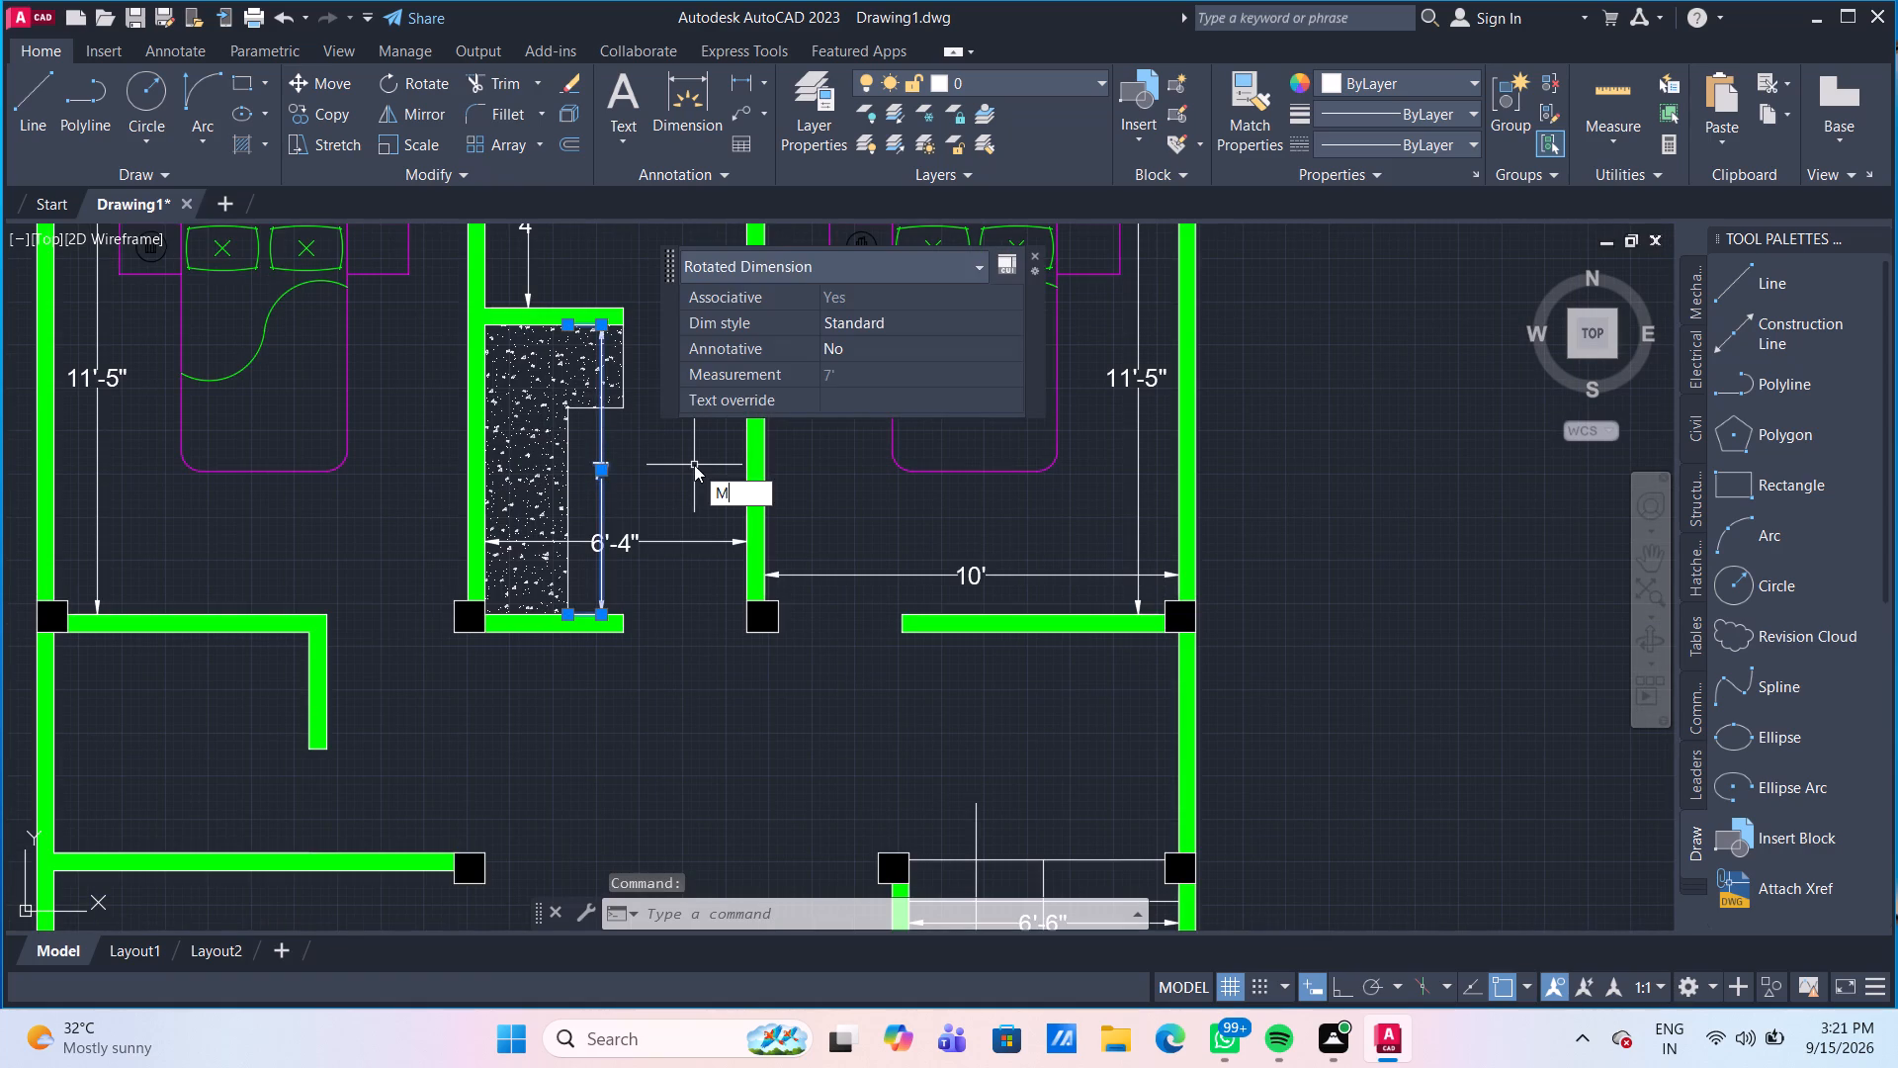
key(Return)
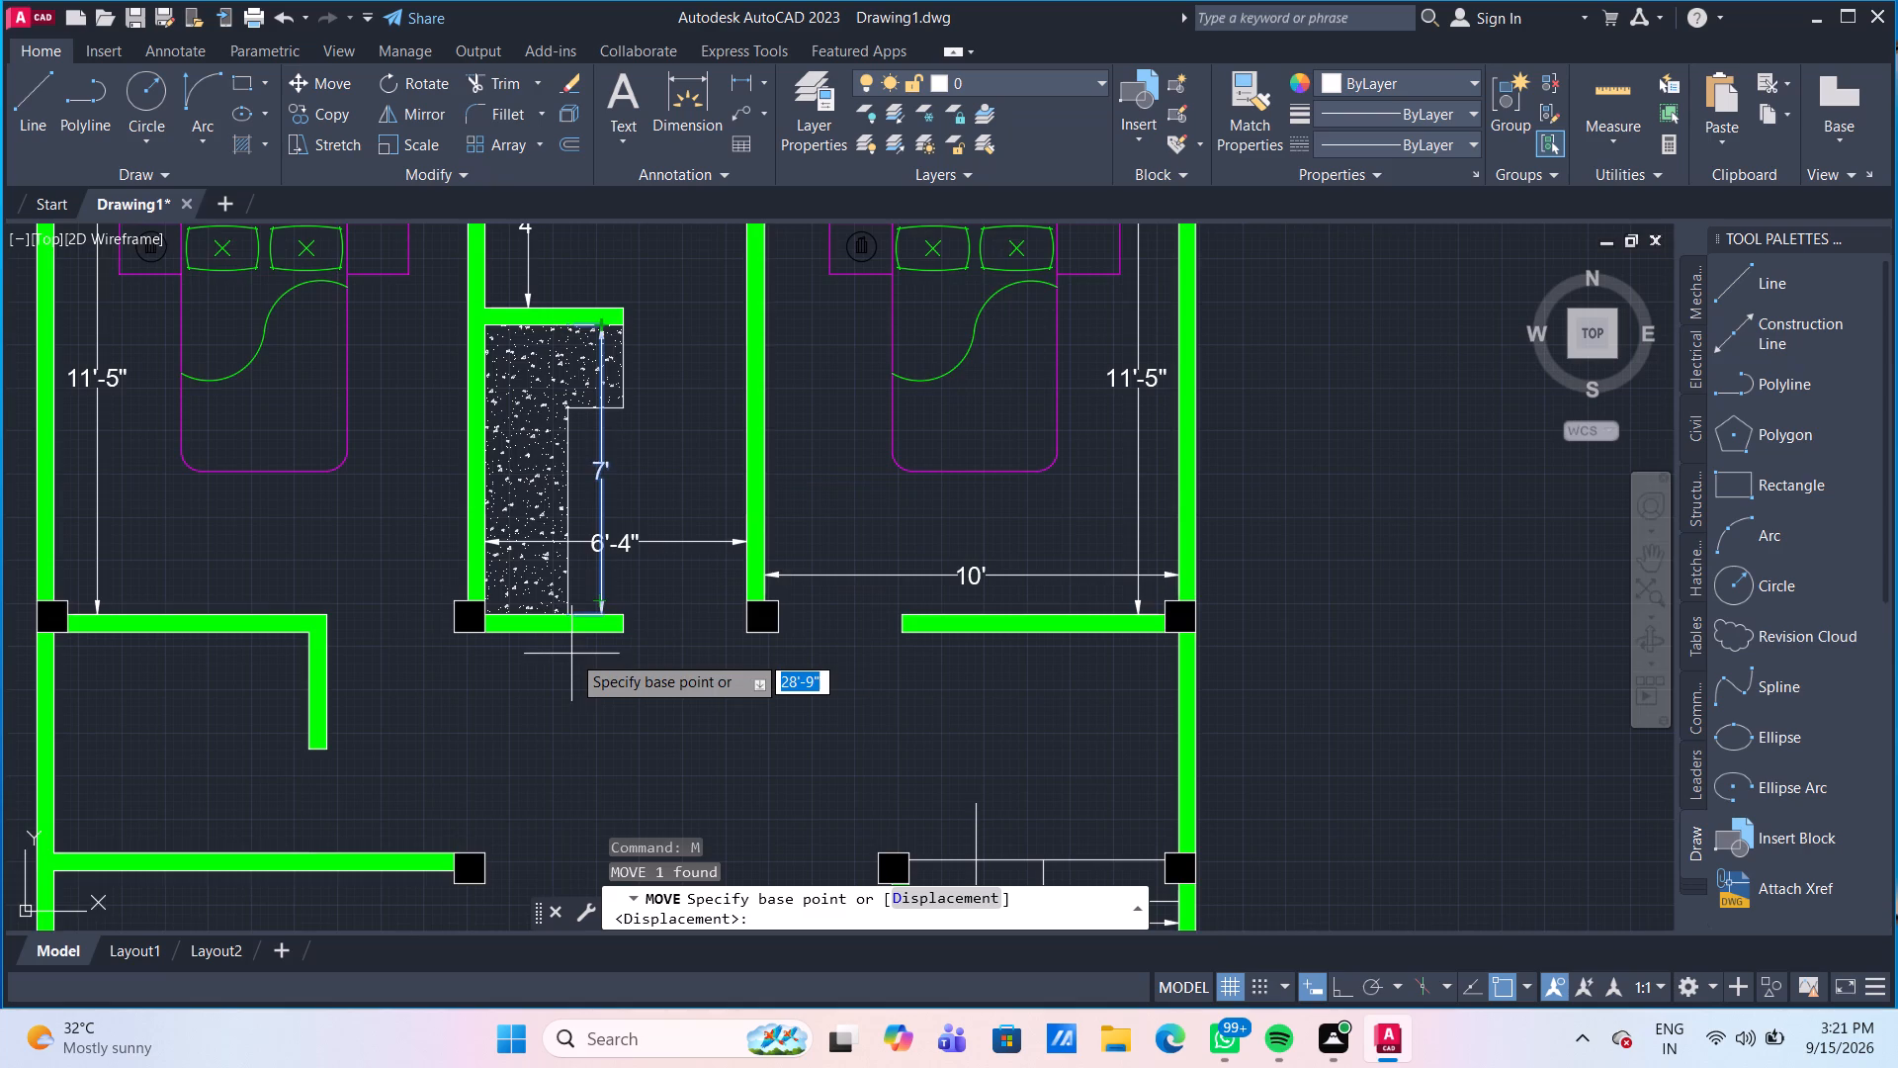
scroll(564, 648, up, 2)
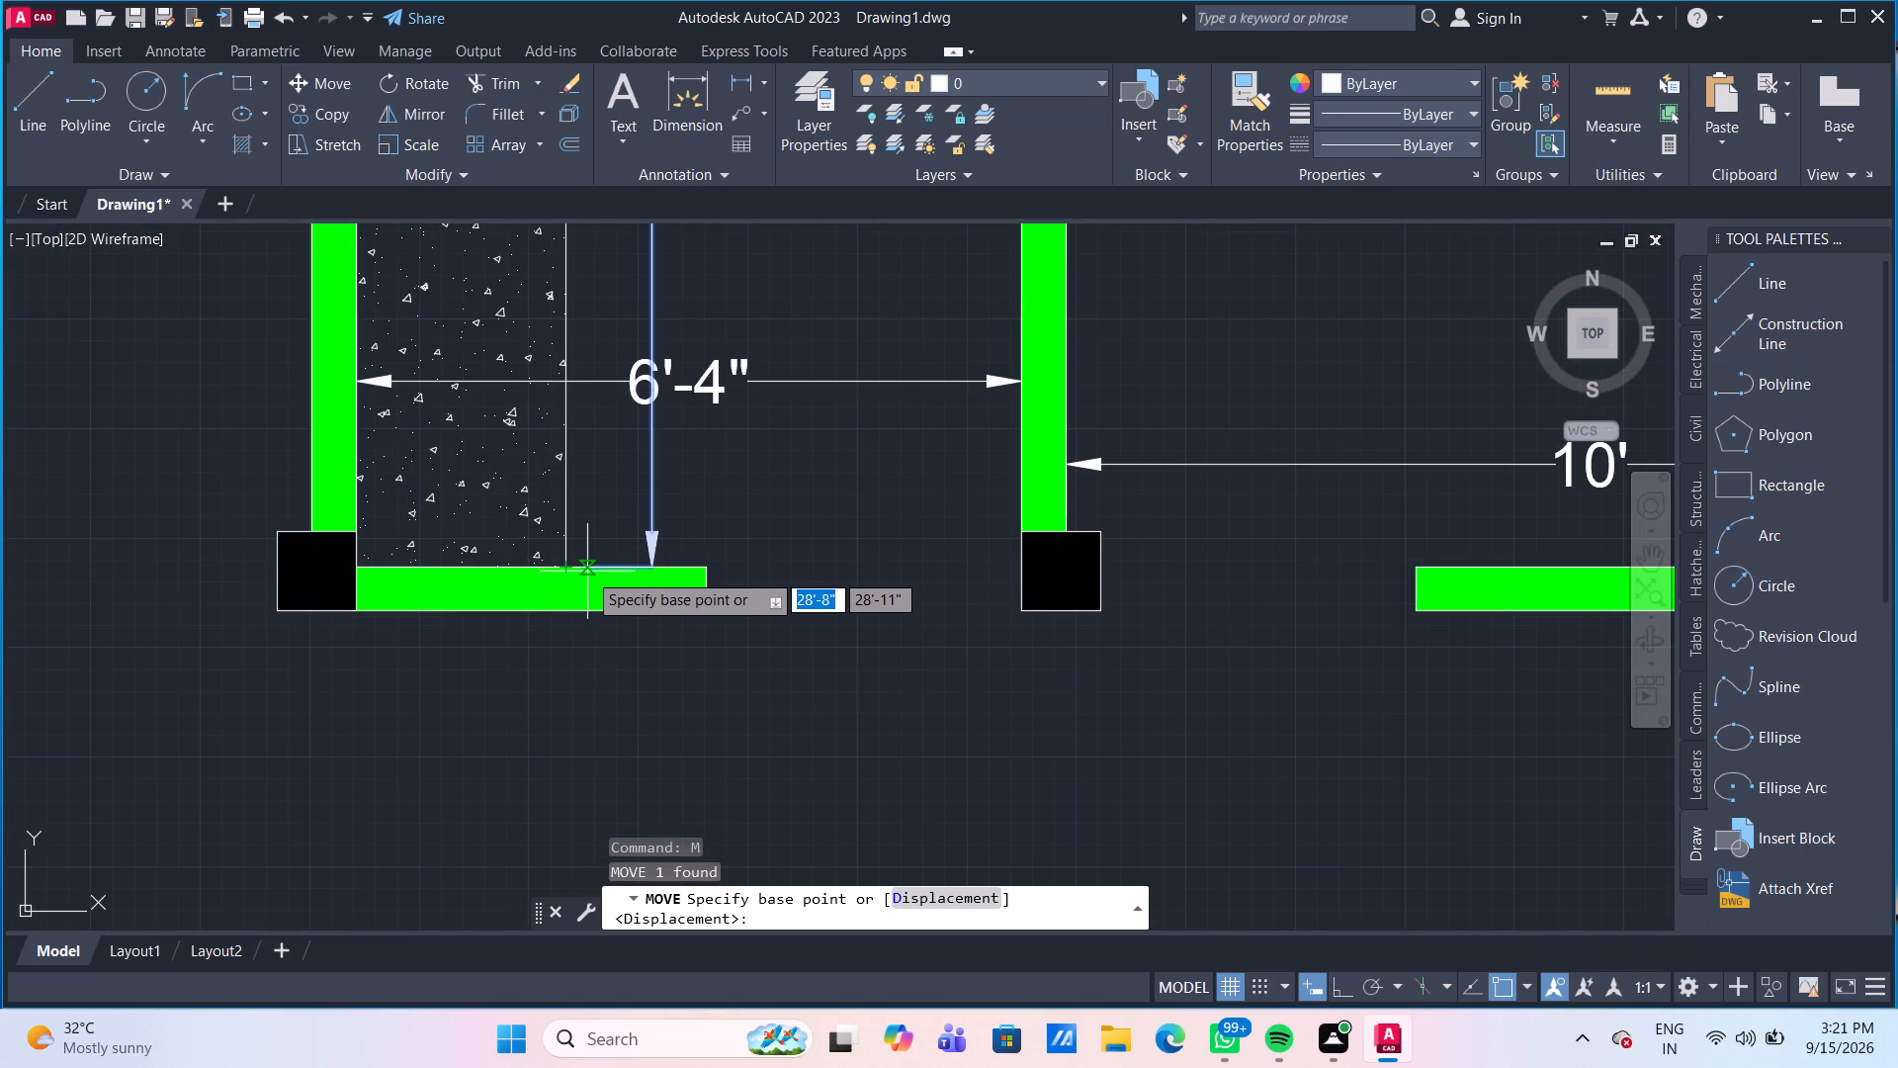
click(587, 572)
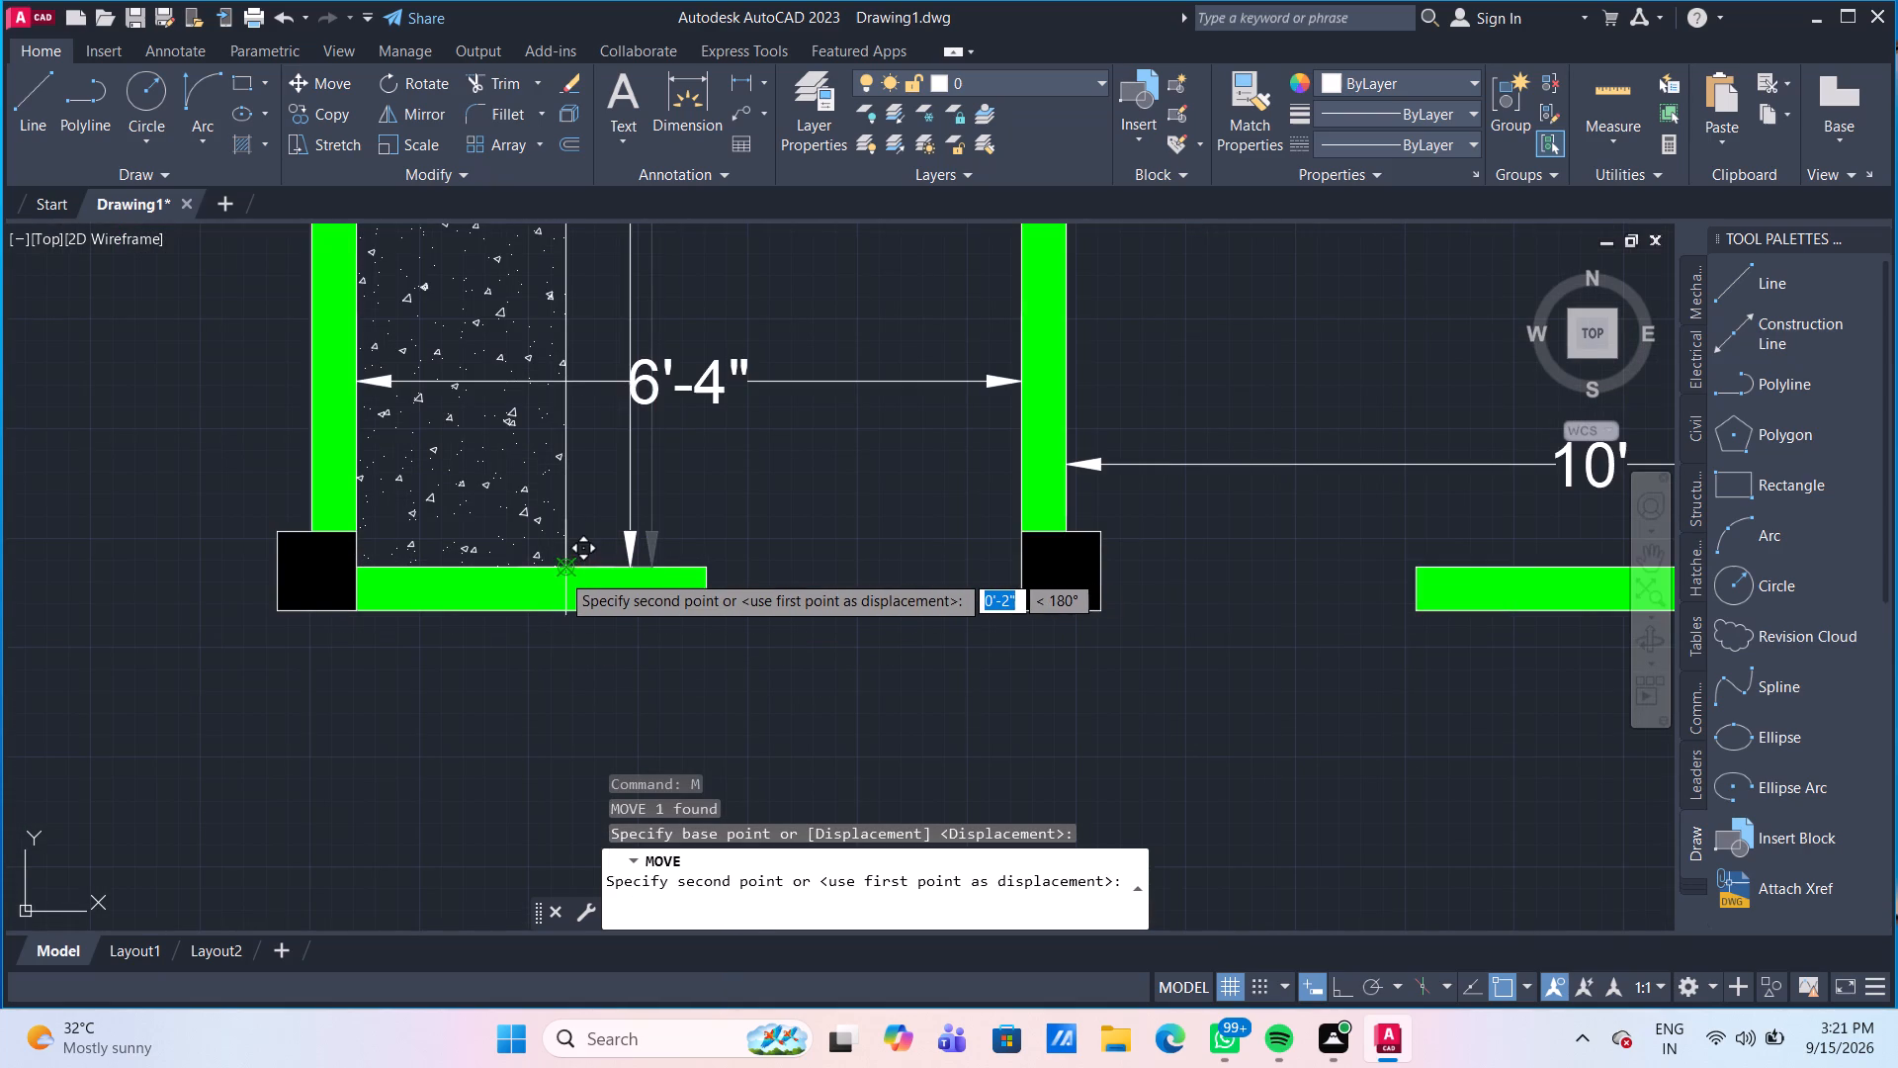
scroll(543, 570, down, 1)
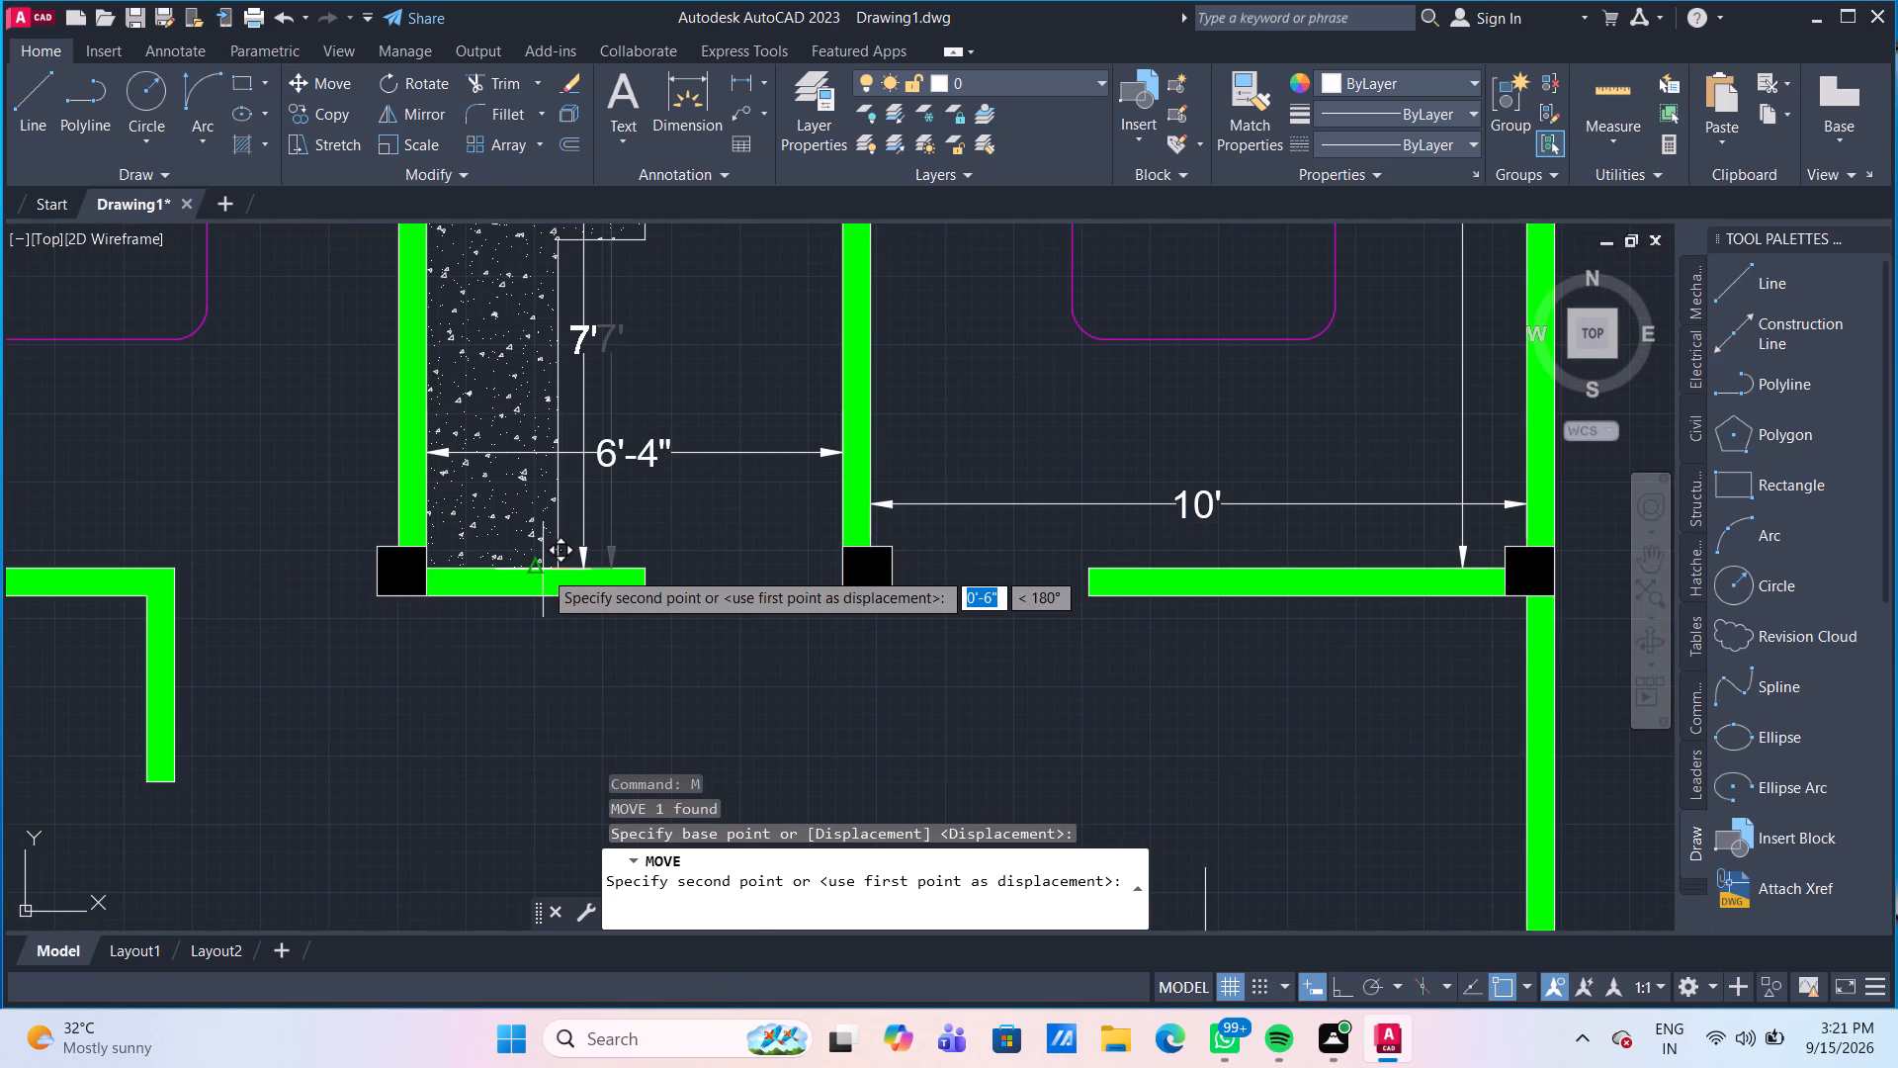
click(543, 570)
Move the counter area's depth dimension about 2" horizontally away from the edge of the counter's long leg.
scroll(554, 574, up, 2)
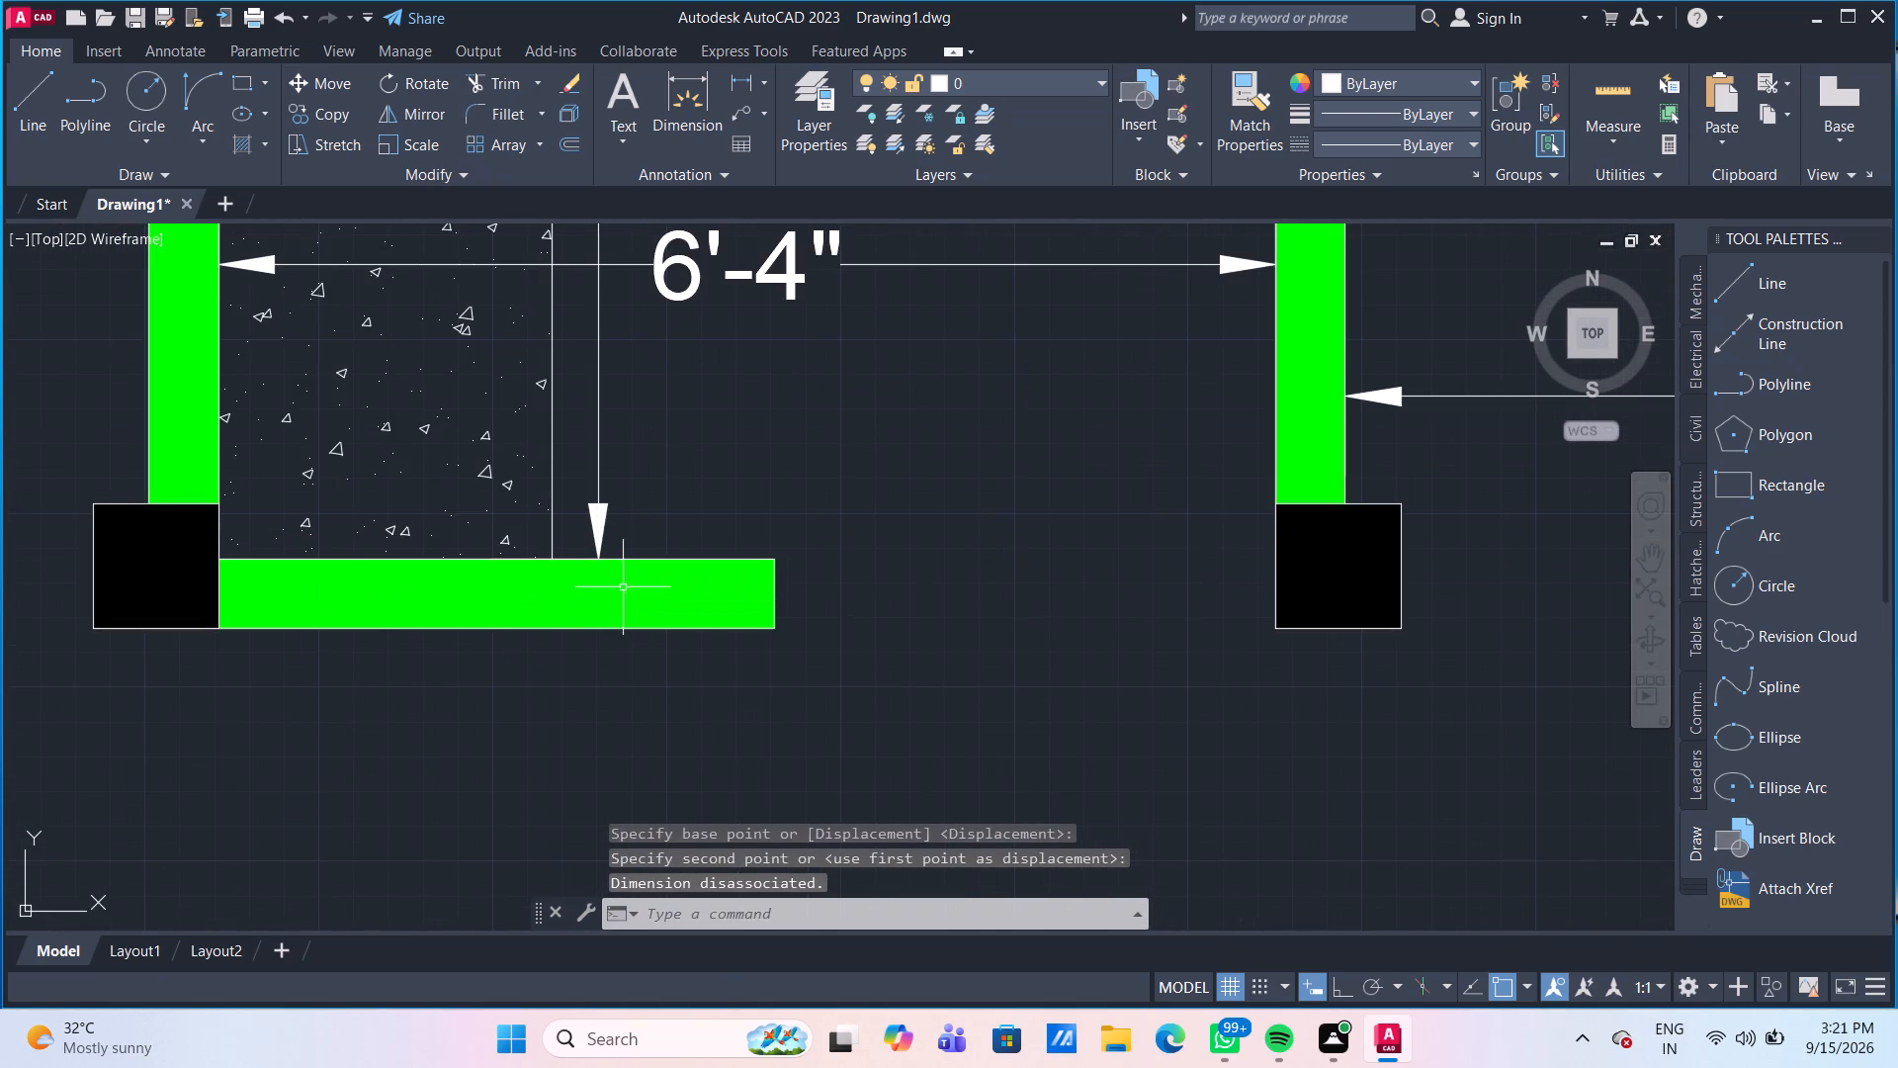
scroll(654, 534, down, 2)
middle_drag(684, 504, 684, 583)
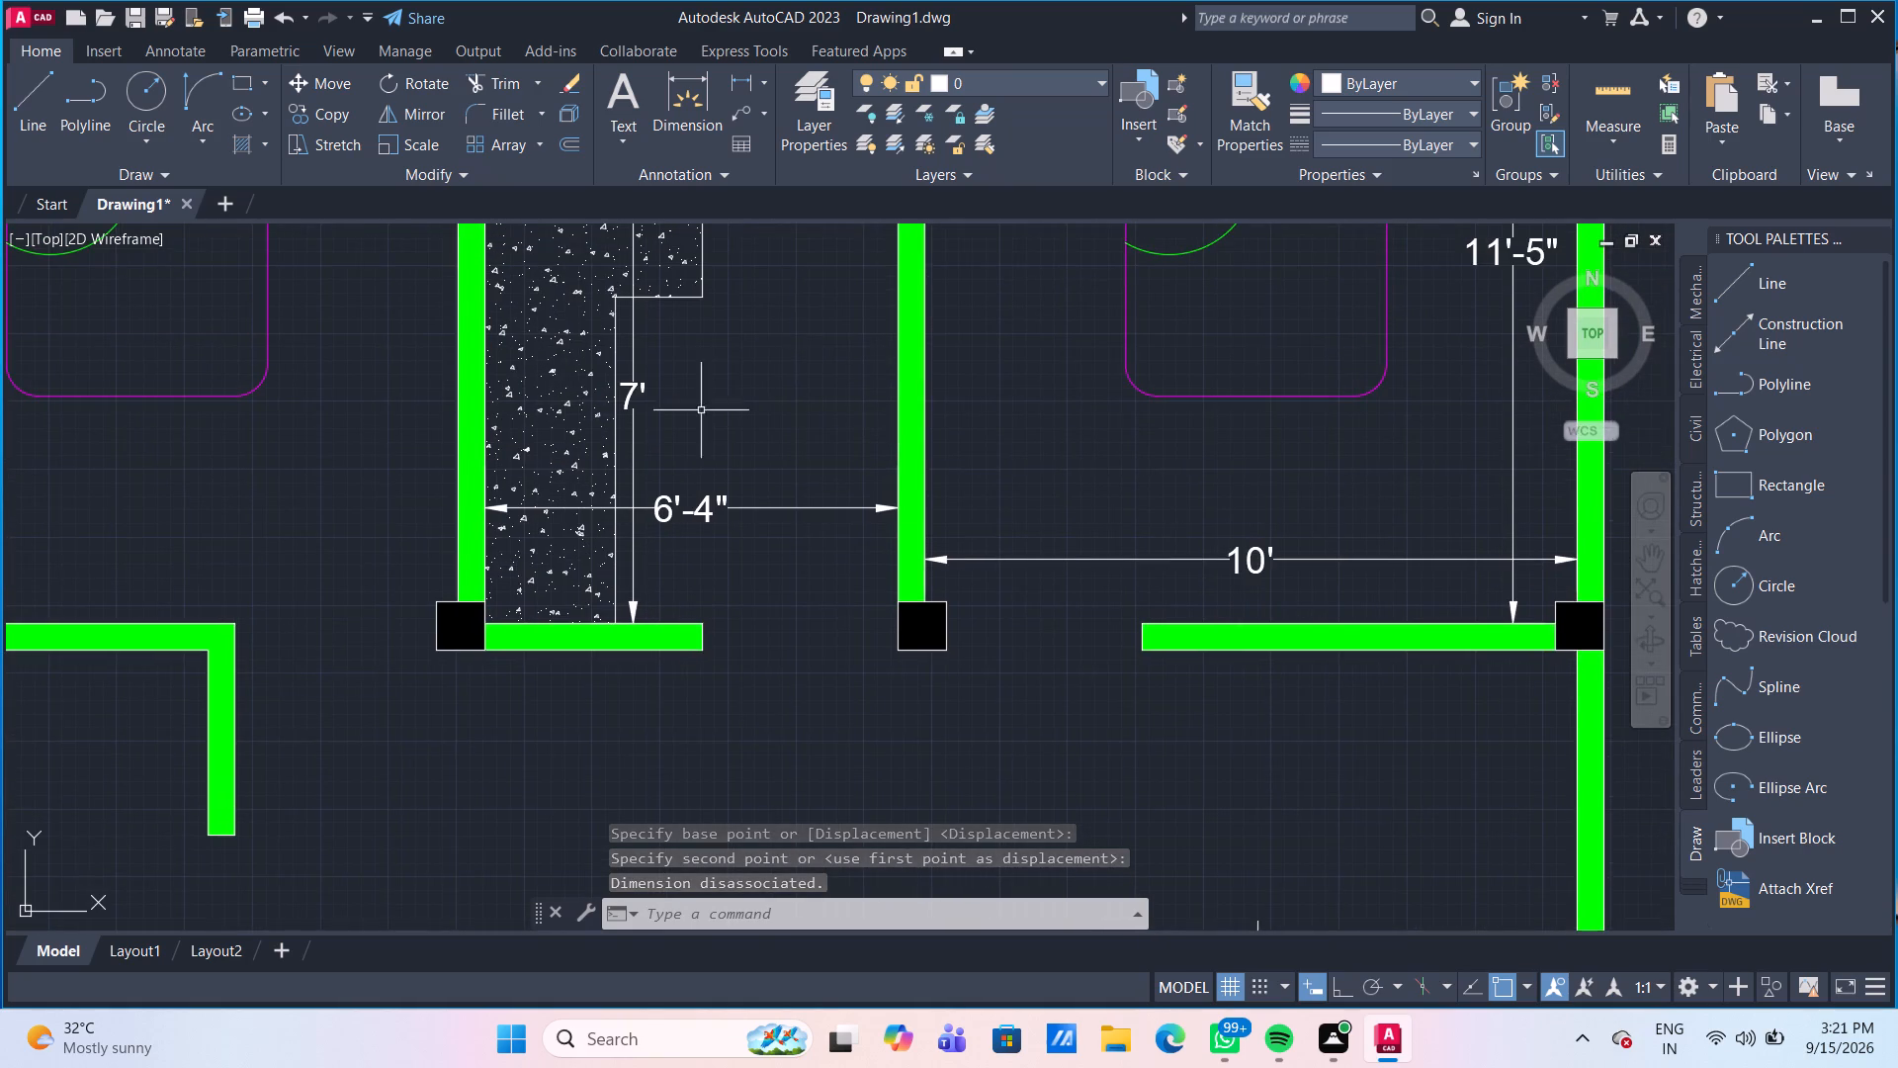
middle_drag(698, 375, 670, 573)
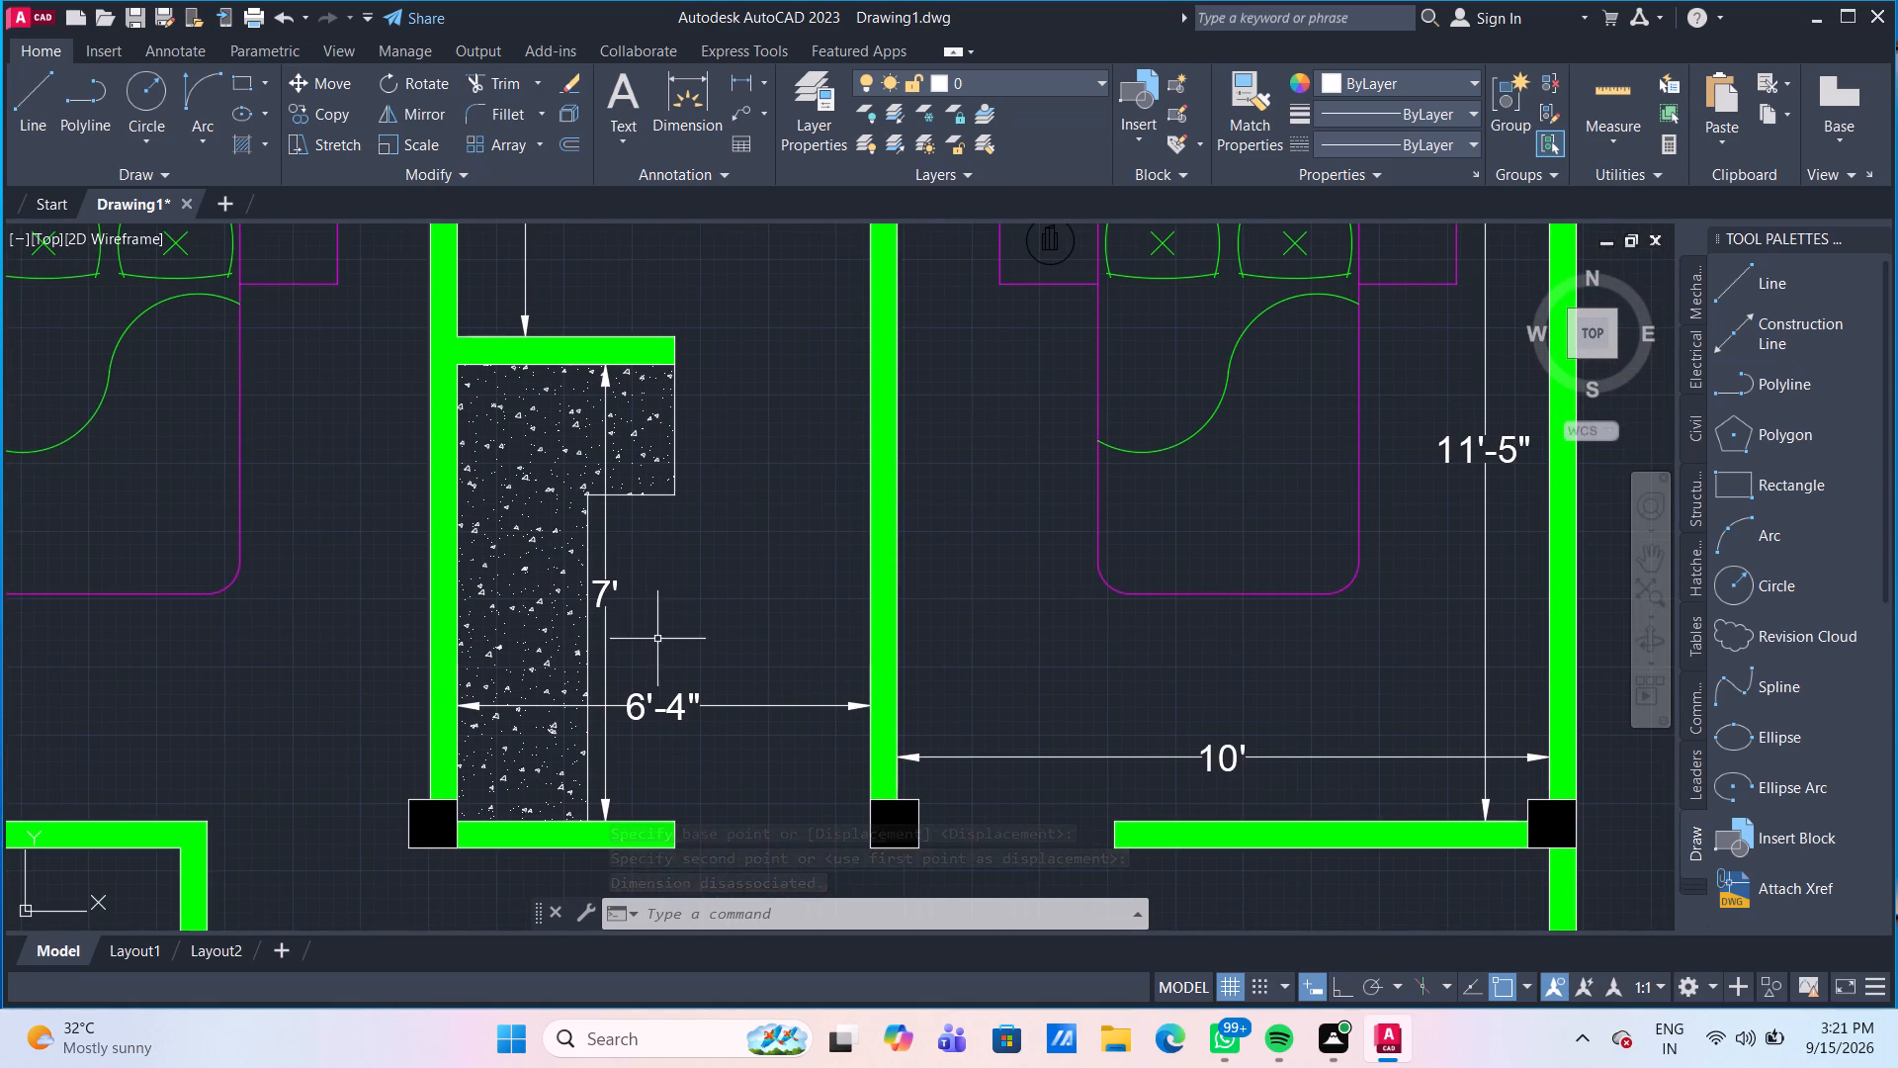
scroll(657, 642, up, 2)
drag(601, 593, 589, 577)
click(488, 445)
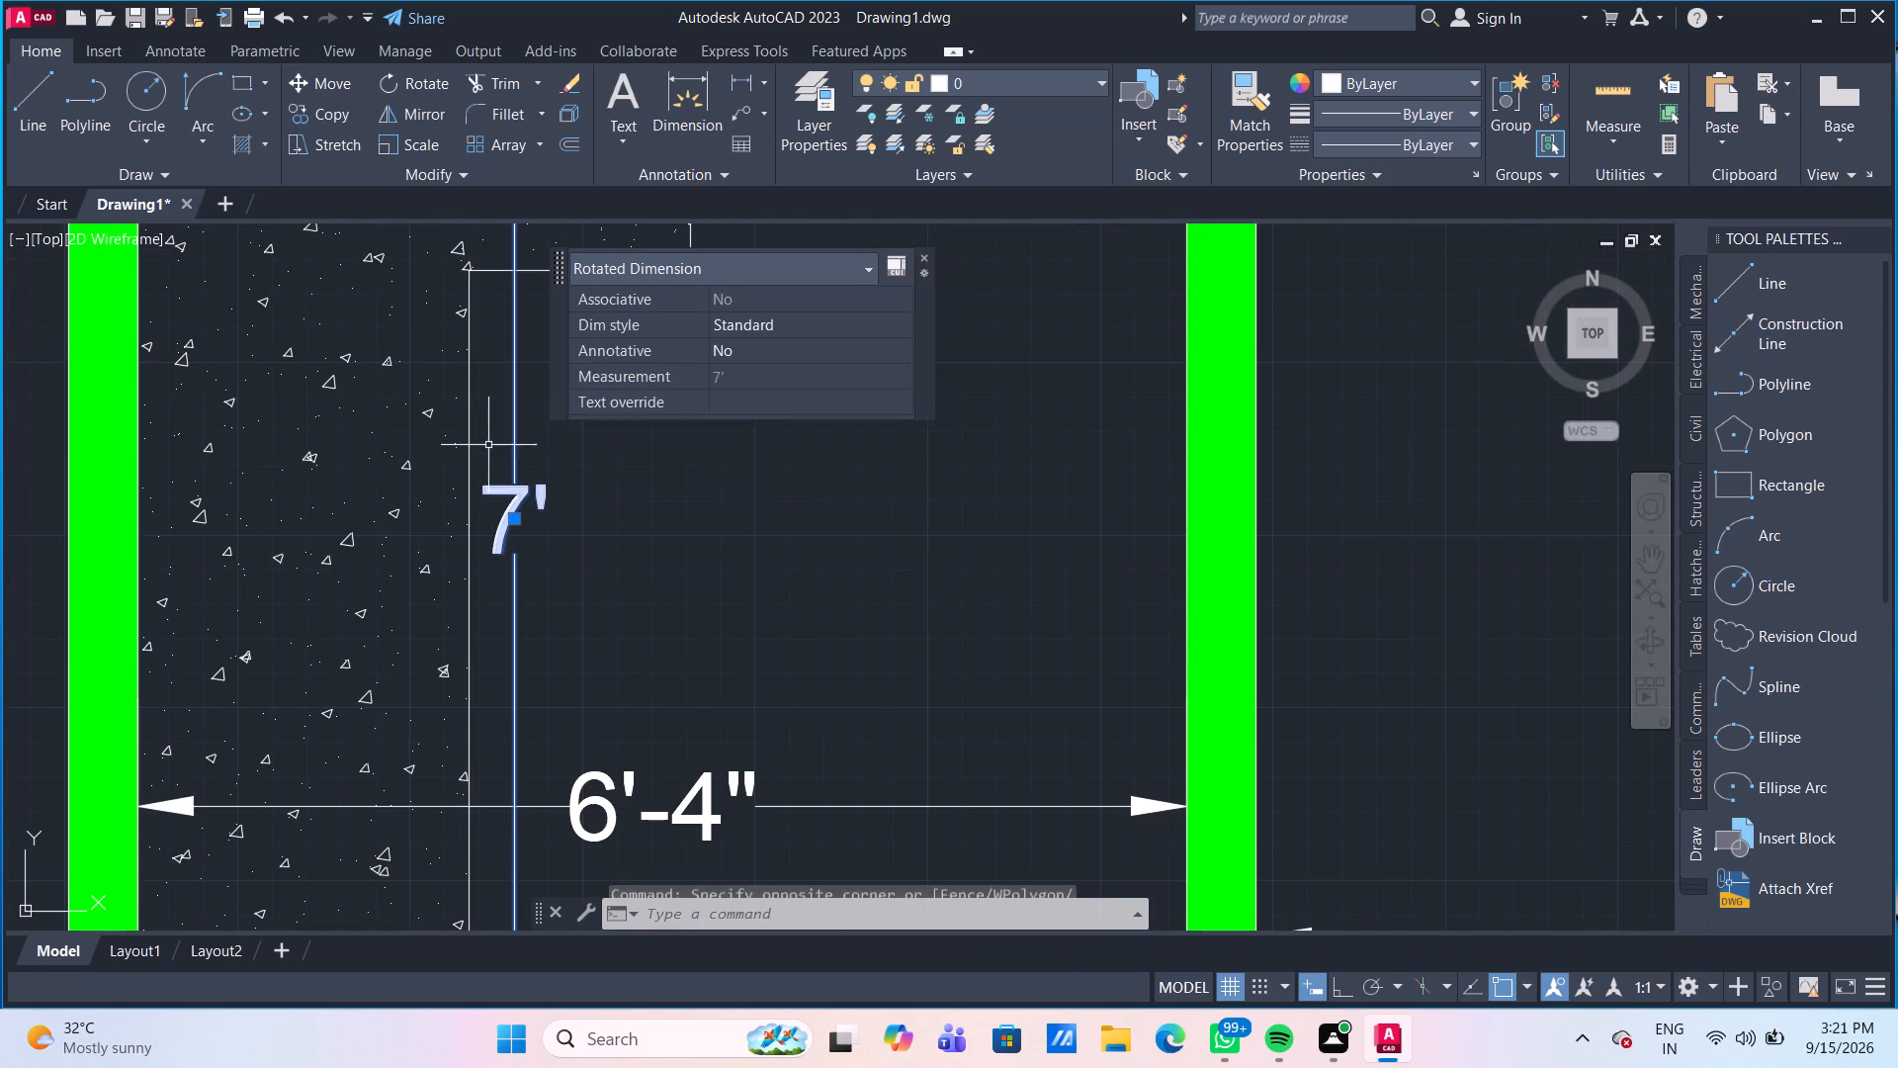
scroll(592, 523, down, 3)
key(m)
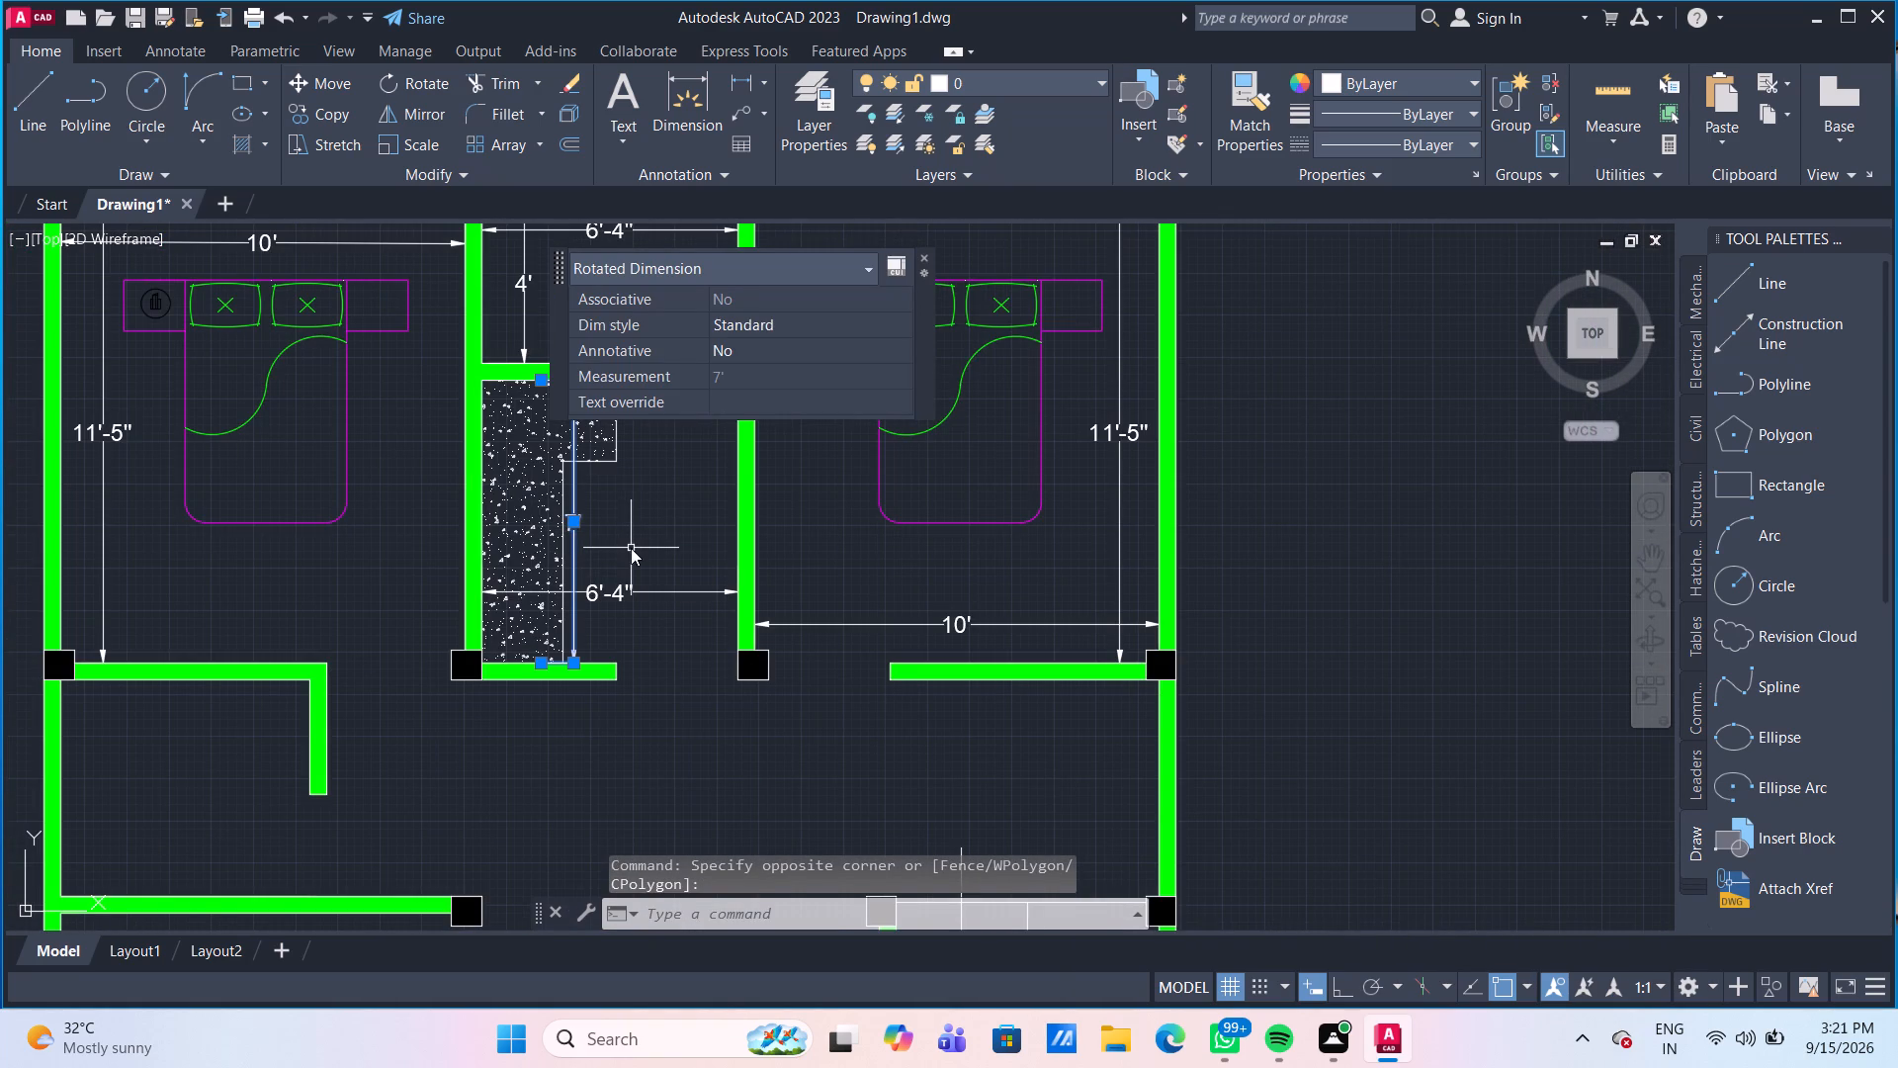
key(Return)
scroll(561, 679, up, 1)
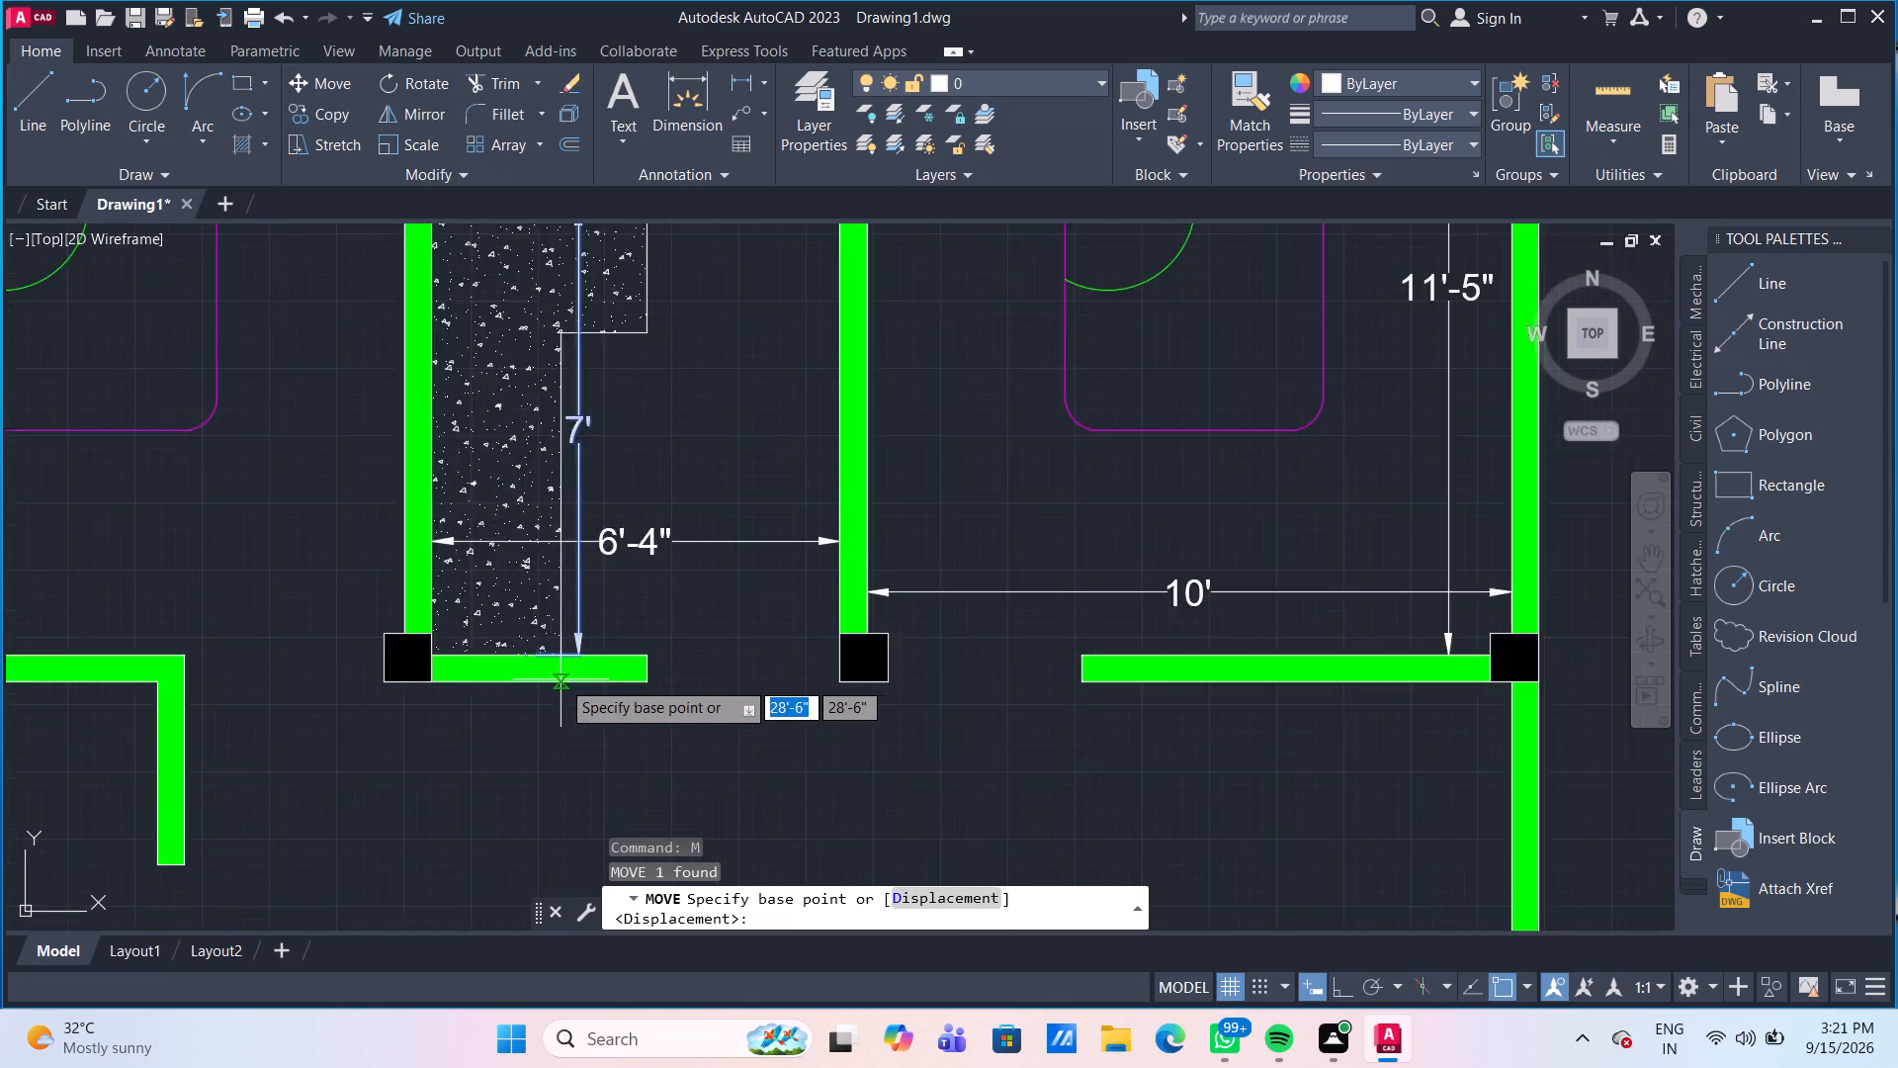
scroll(561, 679, up, 1)
click(588, 642)
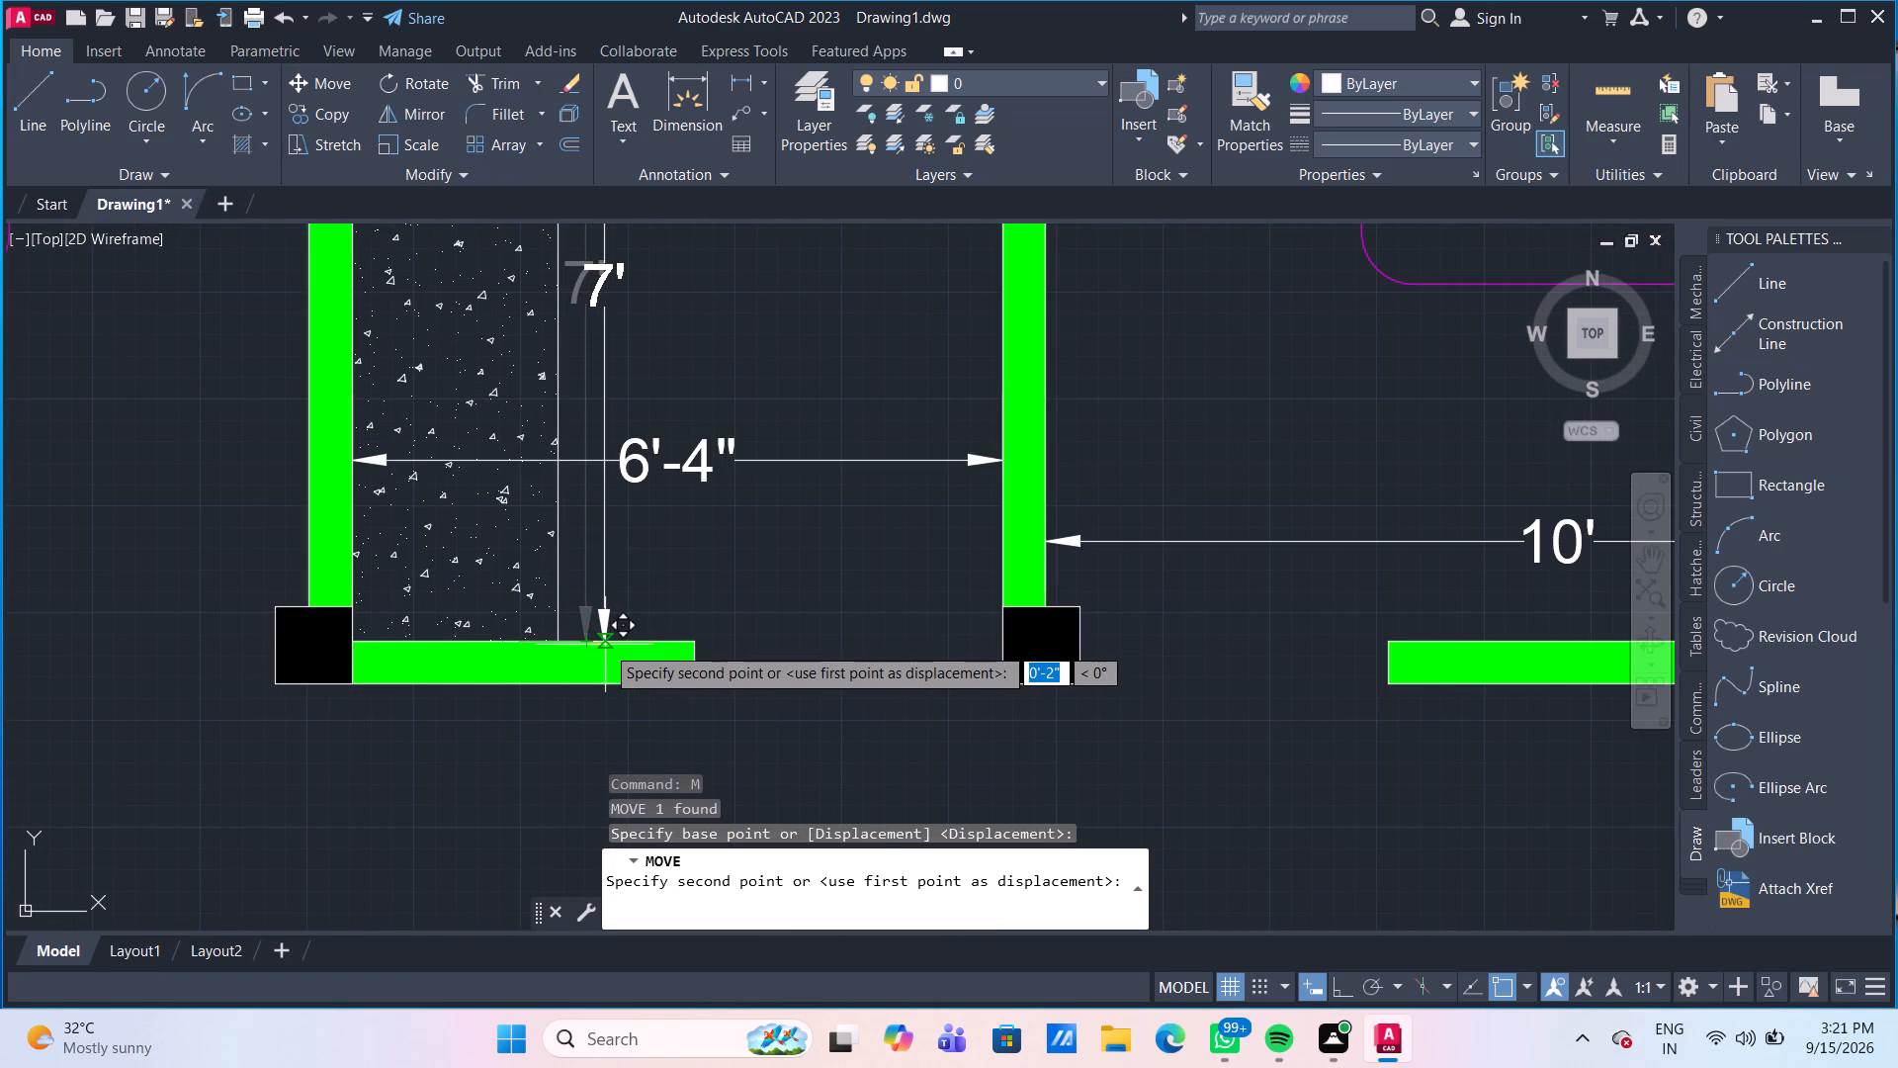
click(606, 642)
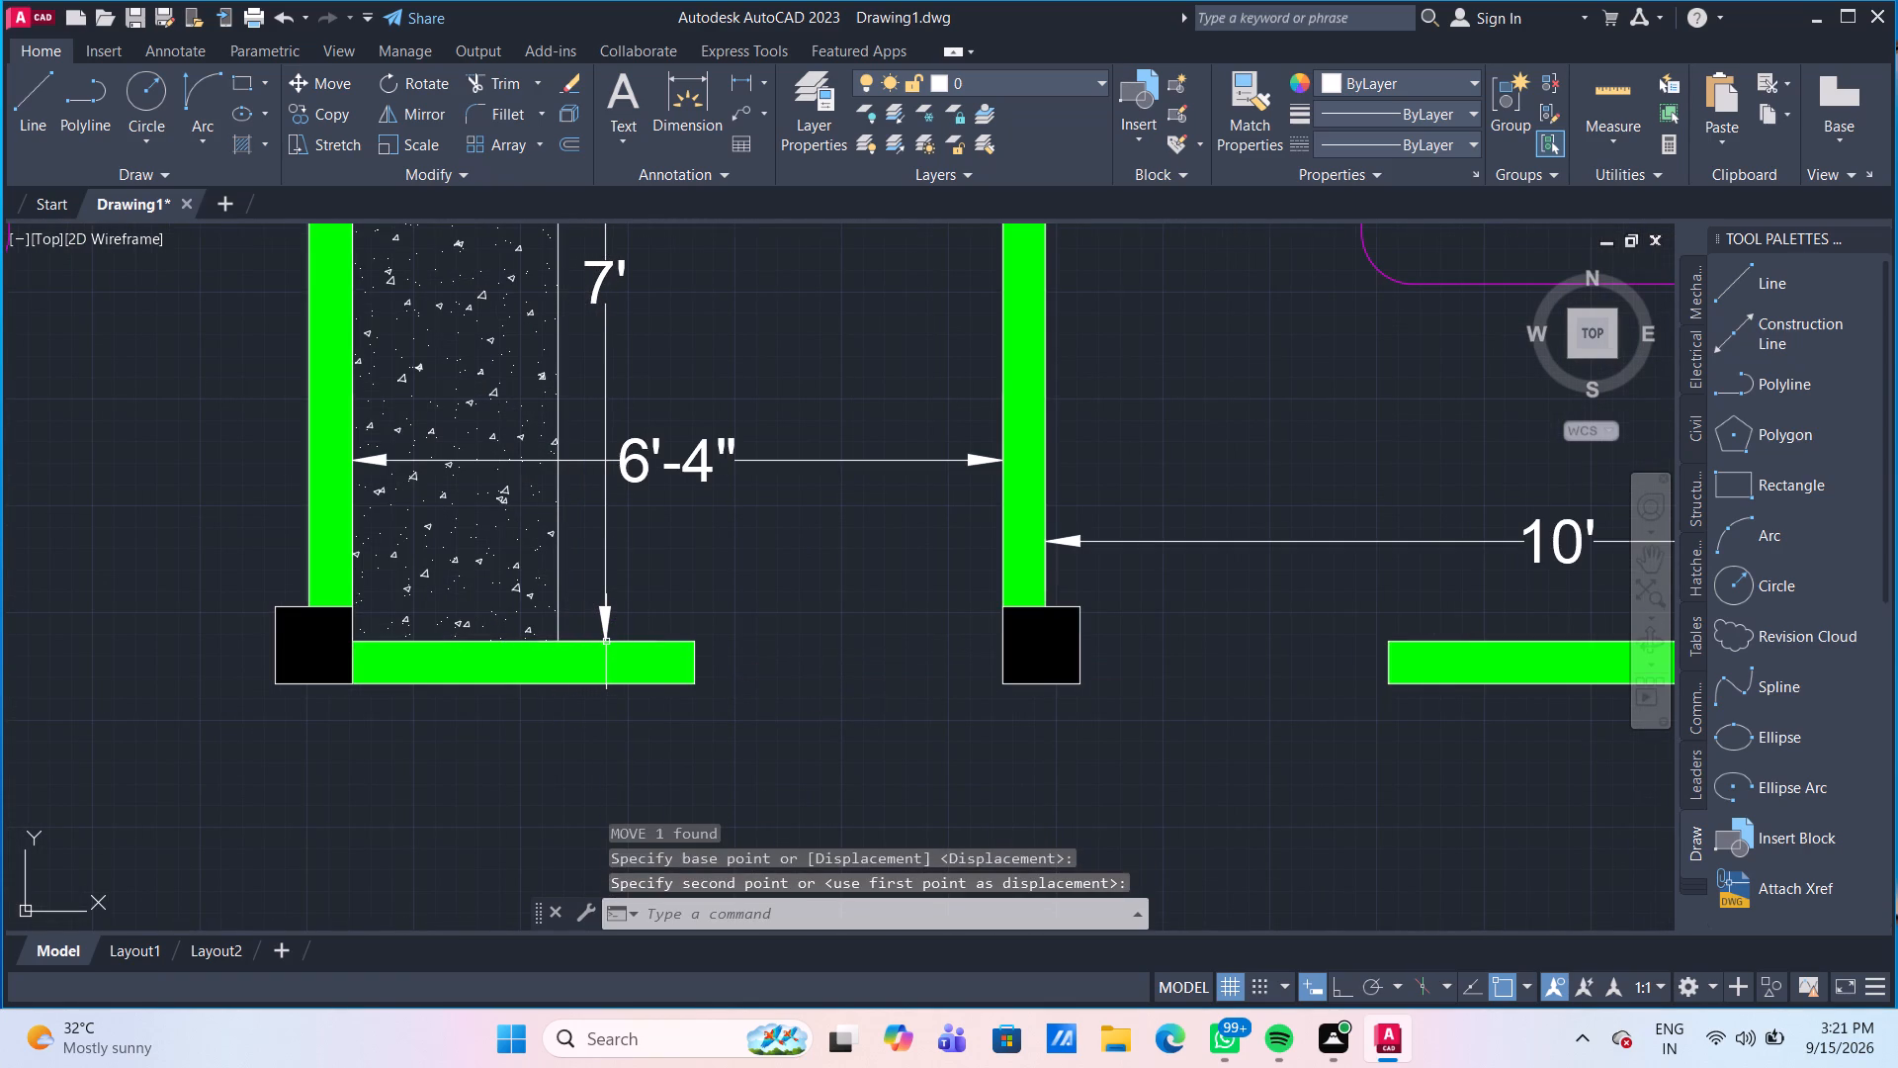
Dimension the width of the small space below the upper-left bedroom between the outer wall and short return wall, placing the line below its top wall.
scroll(606, 642, down, 3)
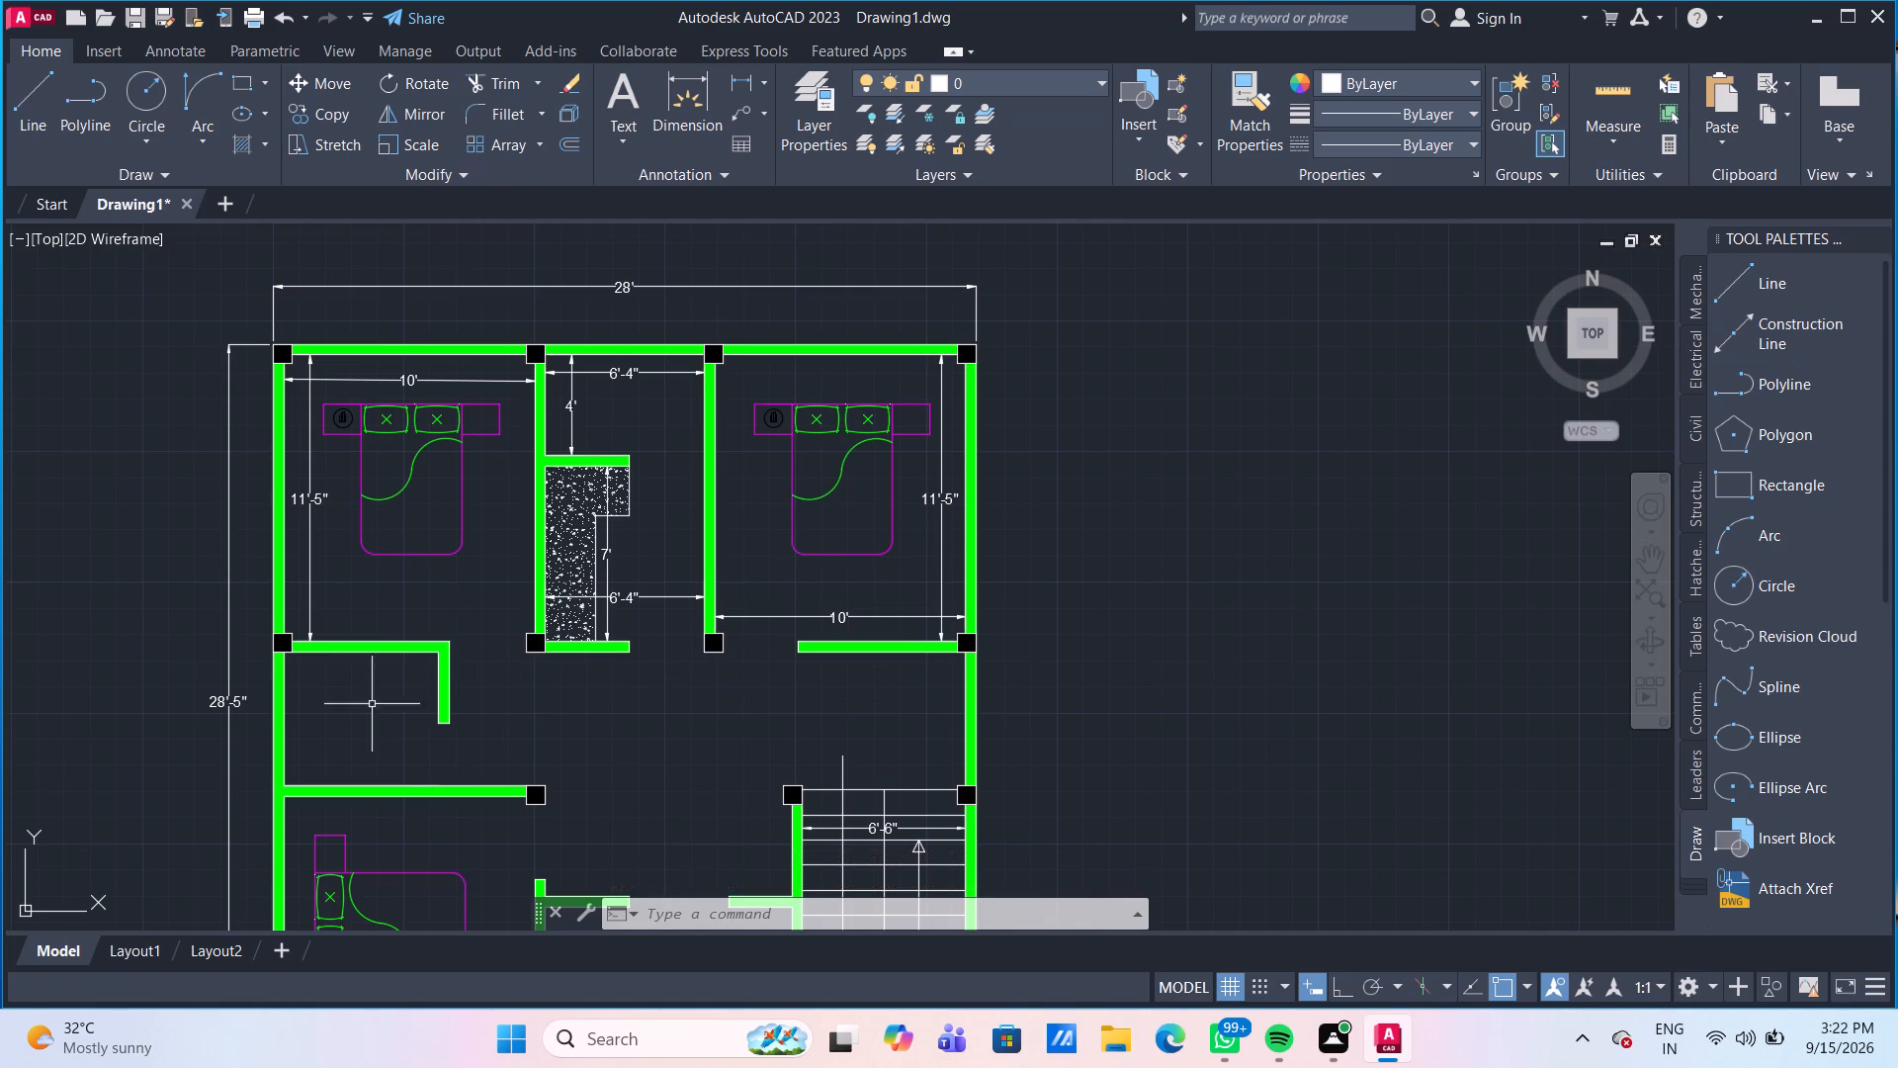
middle_drag(368, 724, 406, 628)
scroll(399, 609, up, 2)
middle_drag(399, 592, 498, 489)
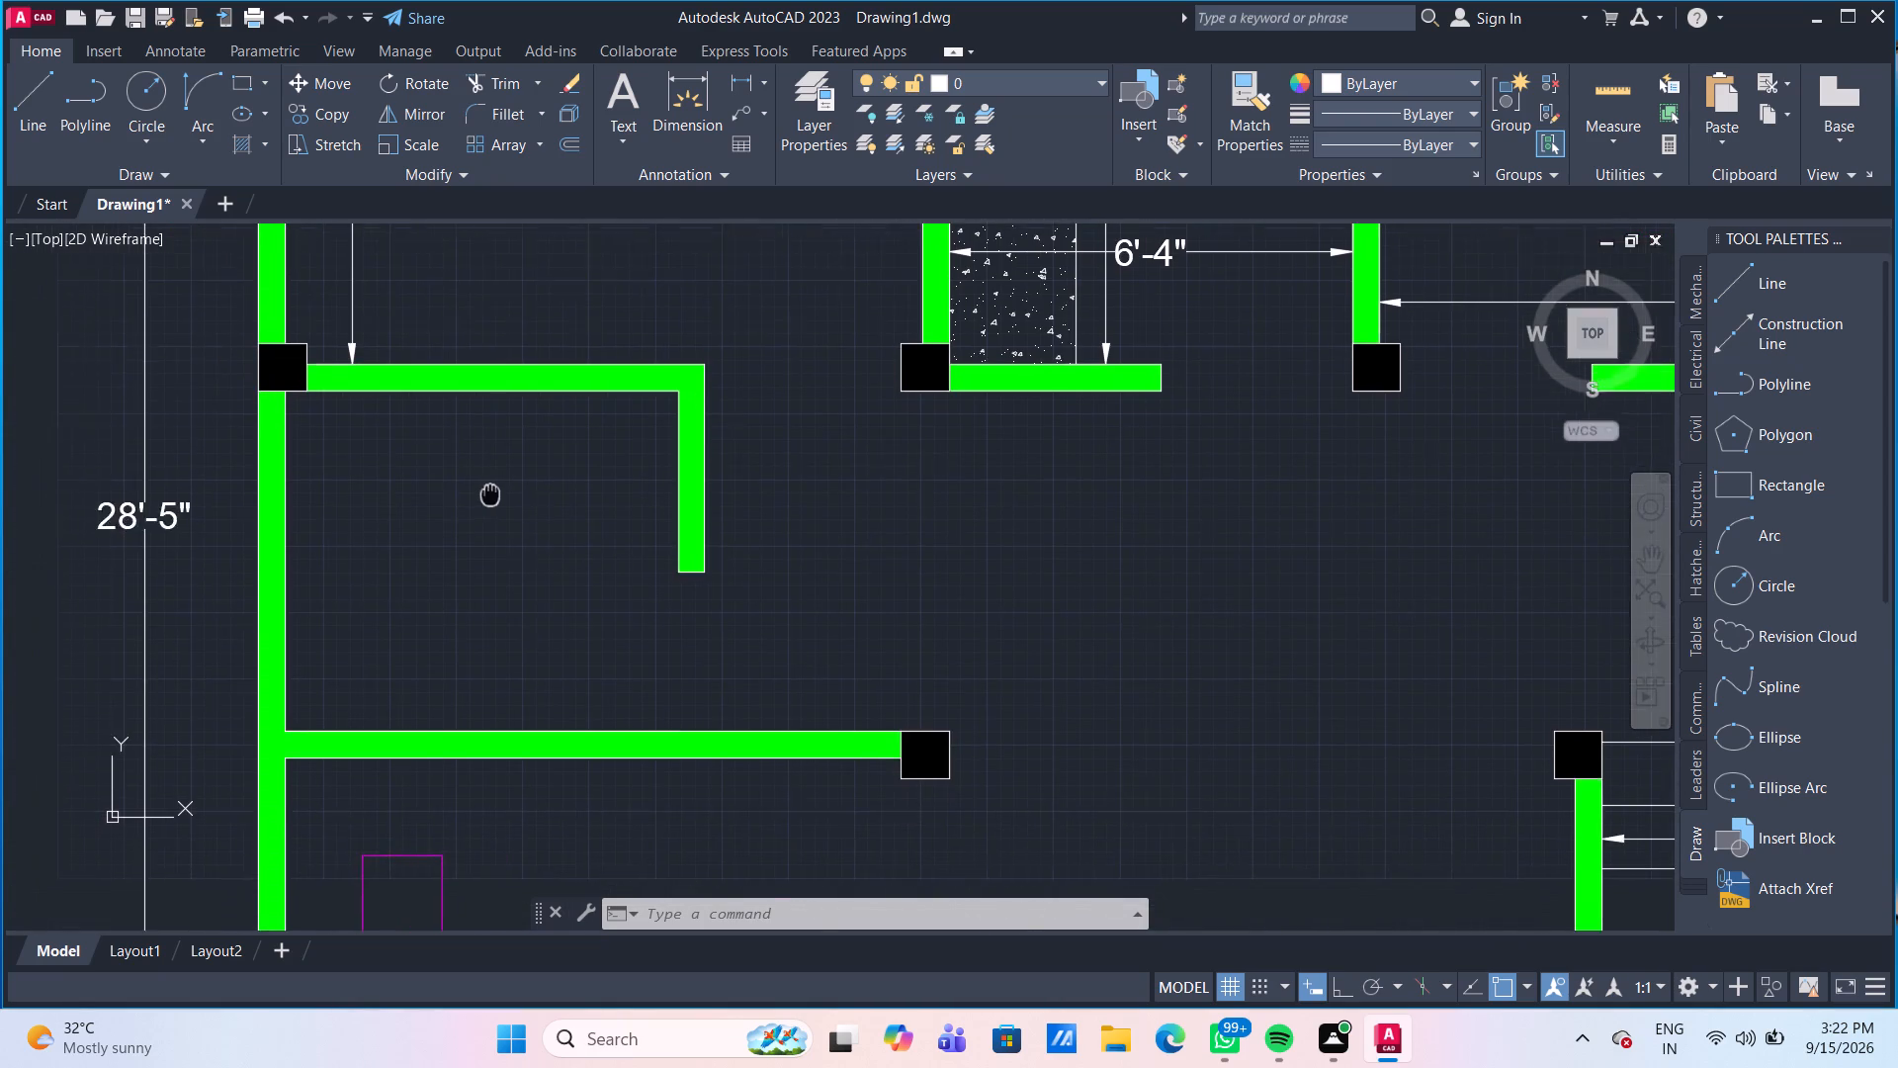
middle_drag(498, 489, 563, 446)
click(695, 94)
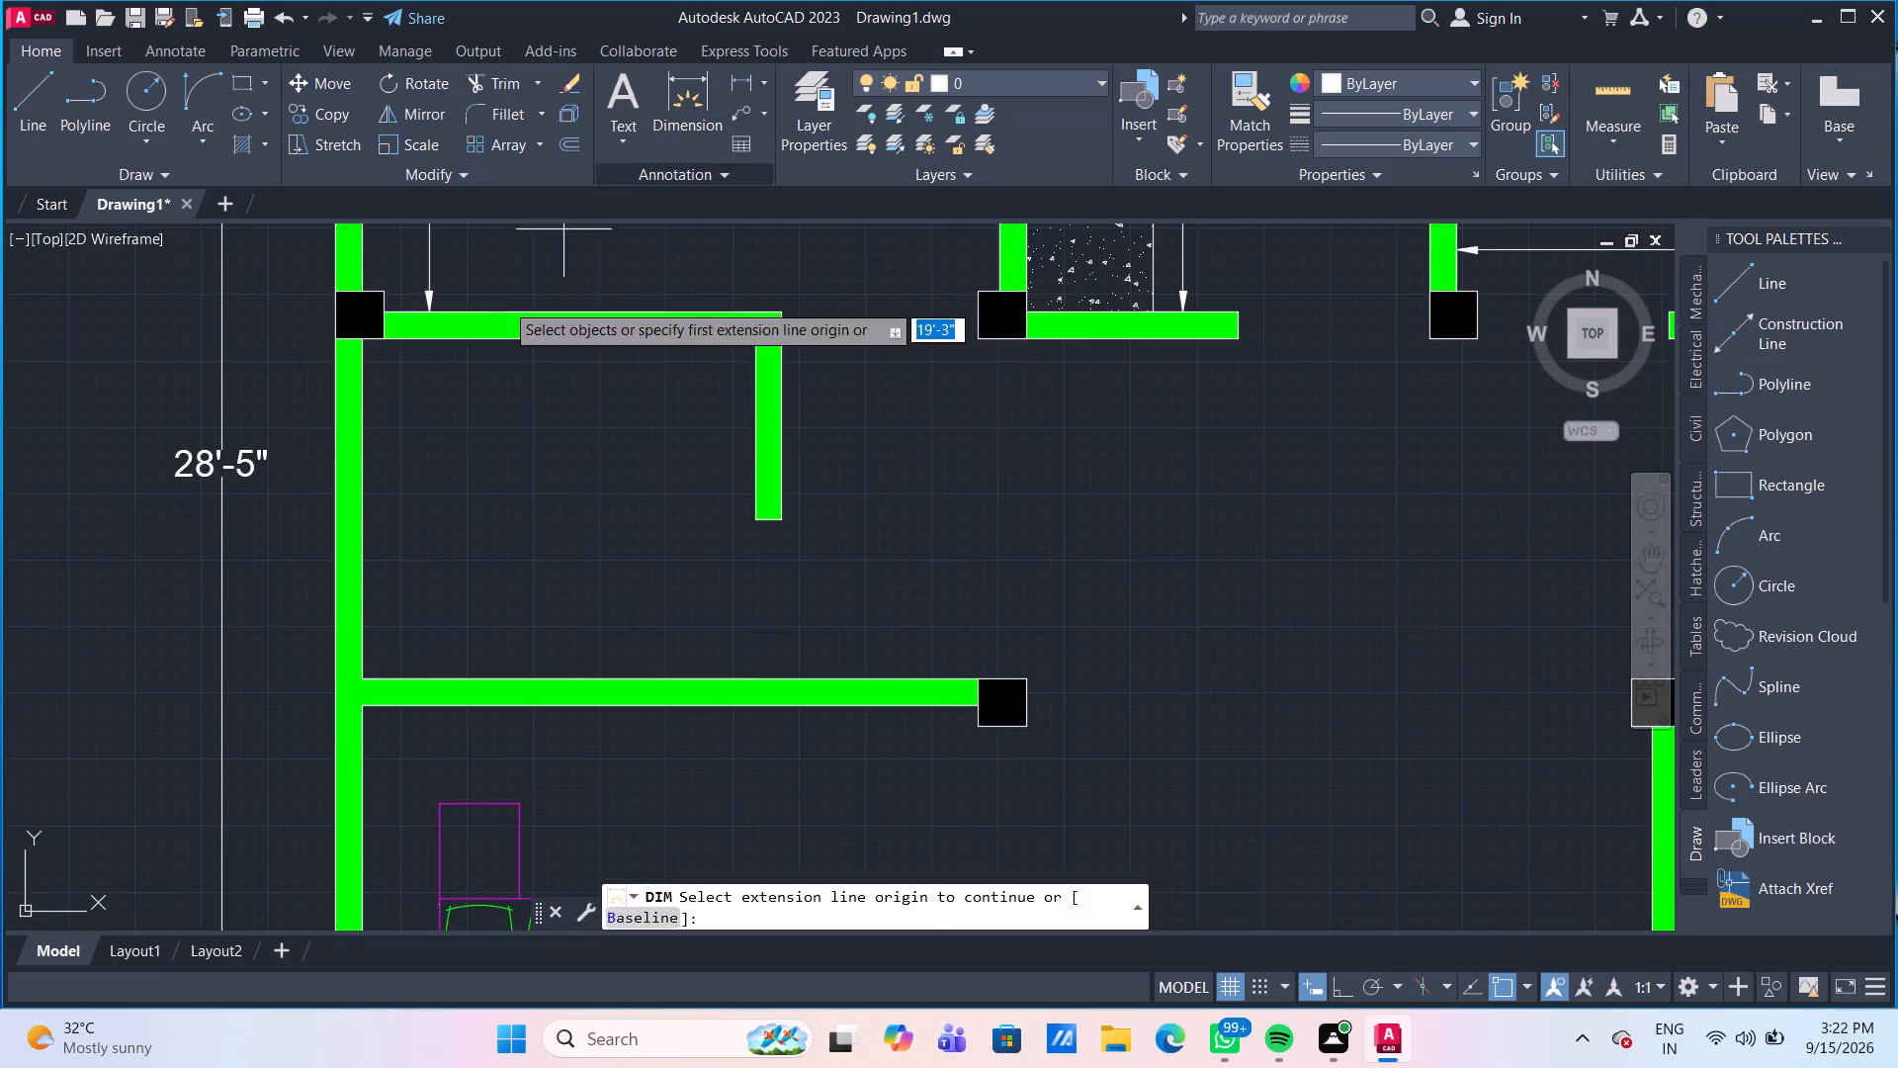
click(364, 346)
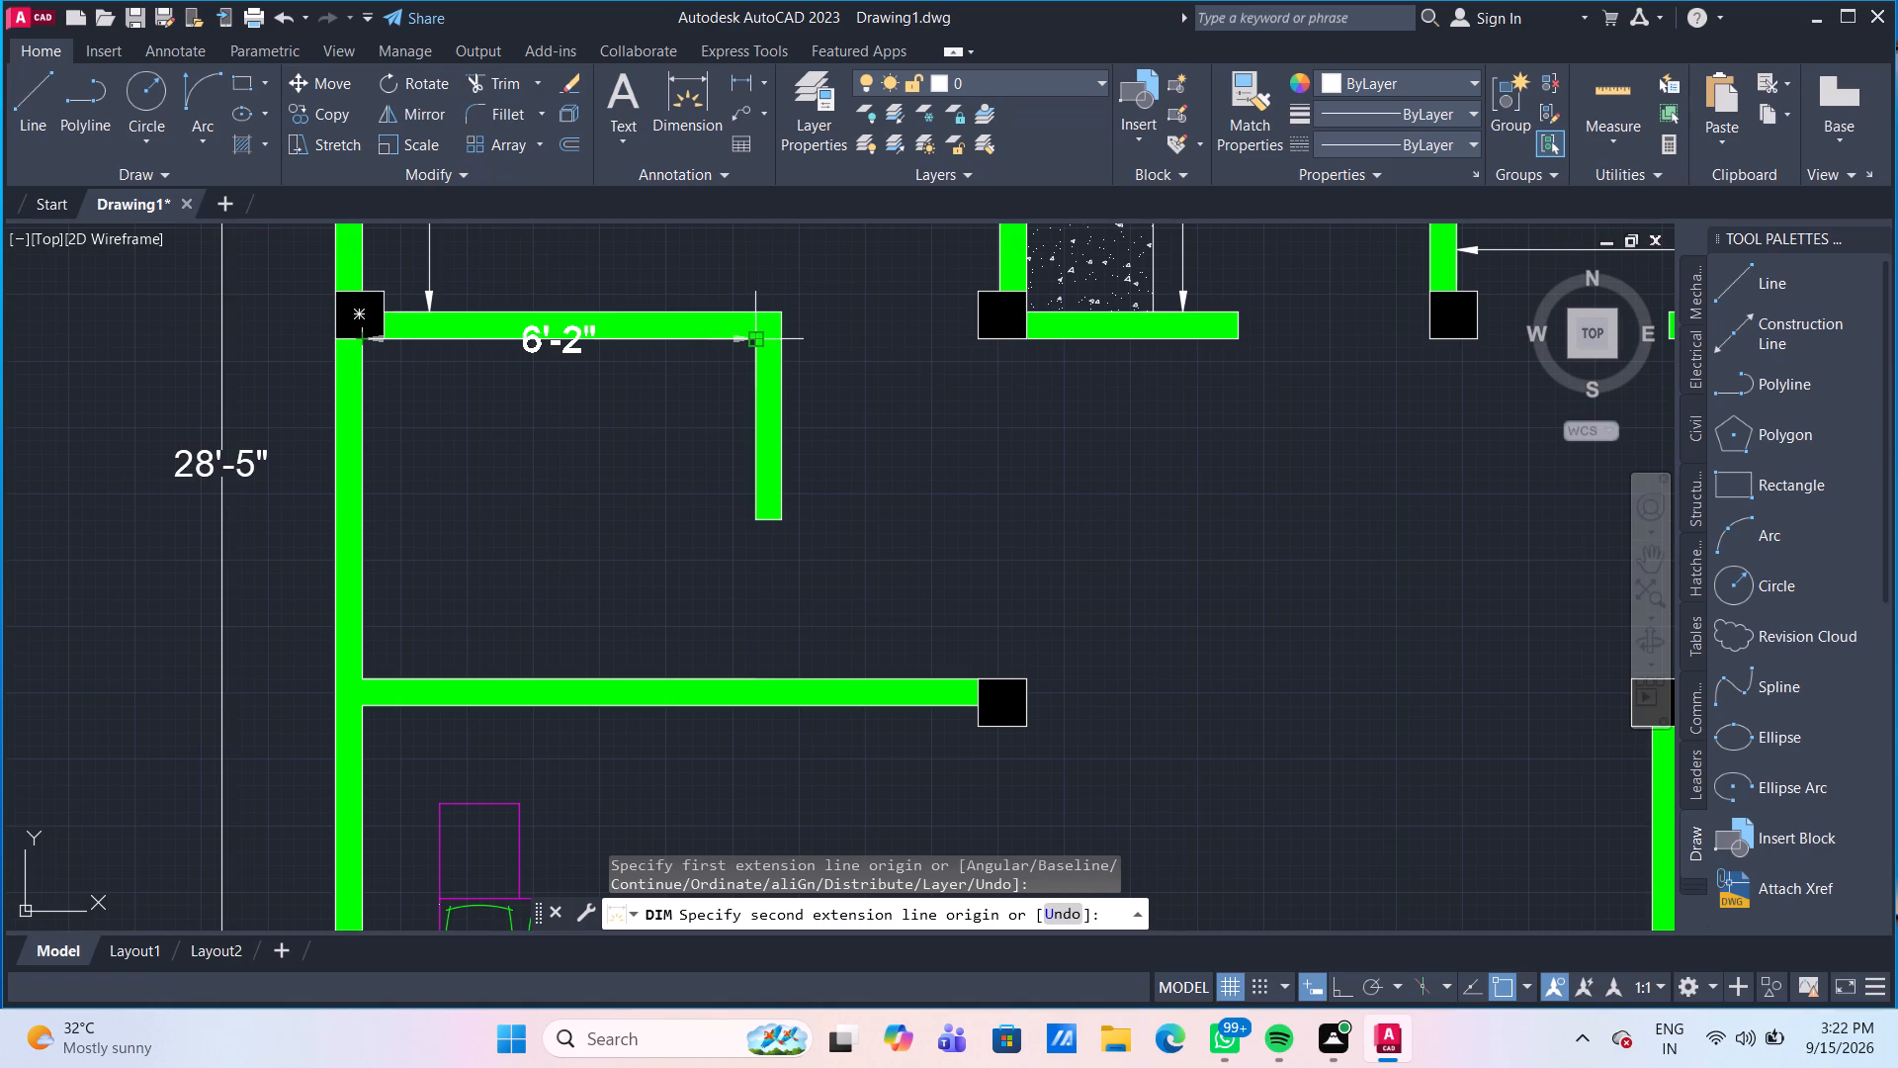
click(759, 340)
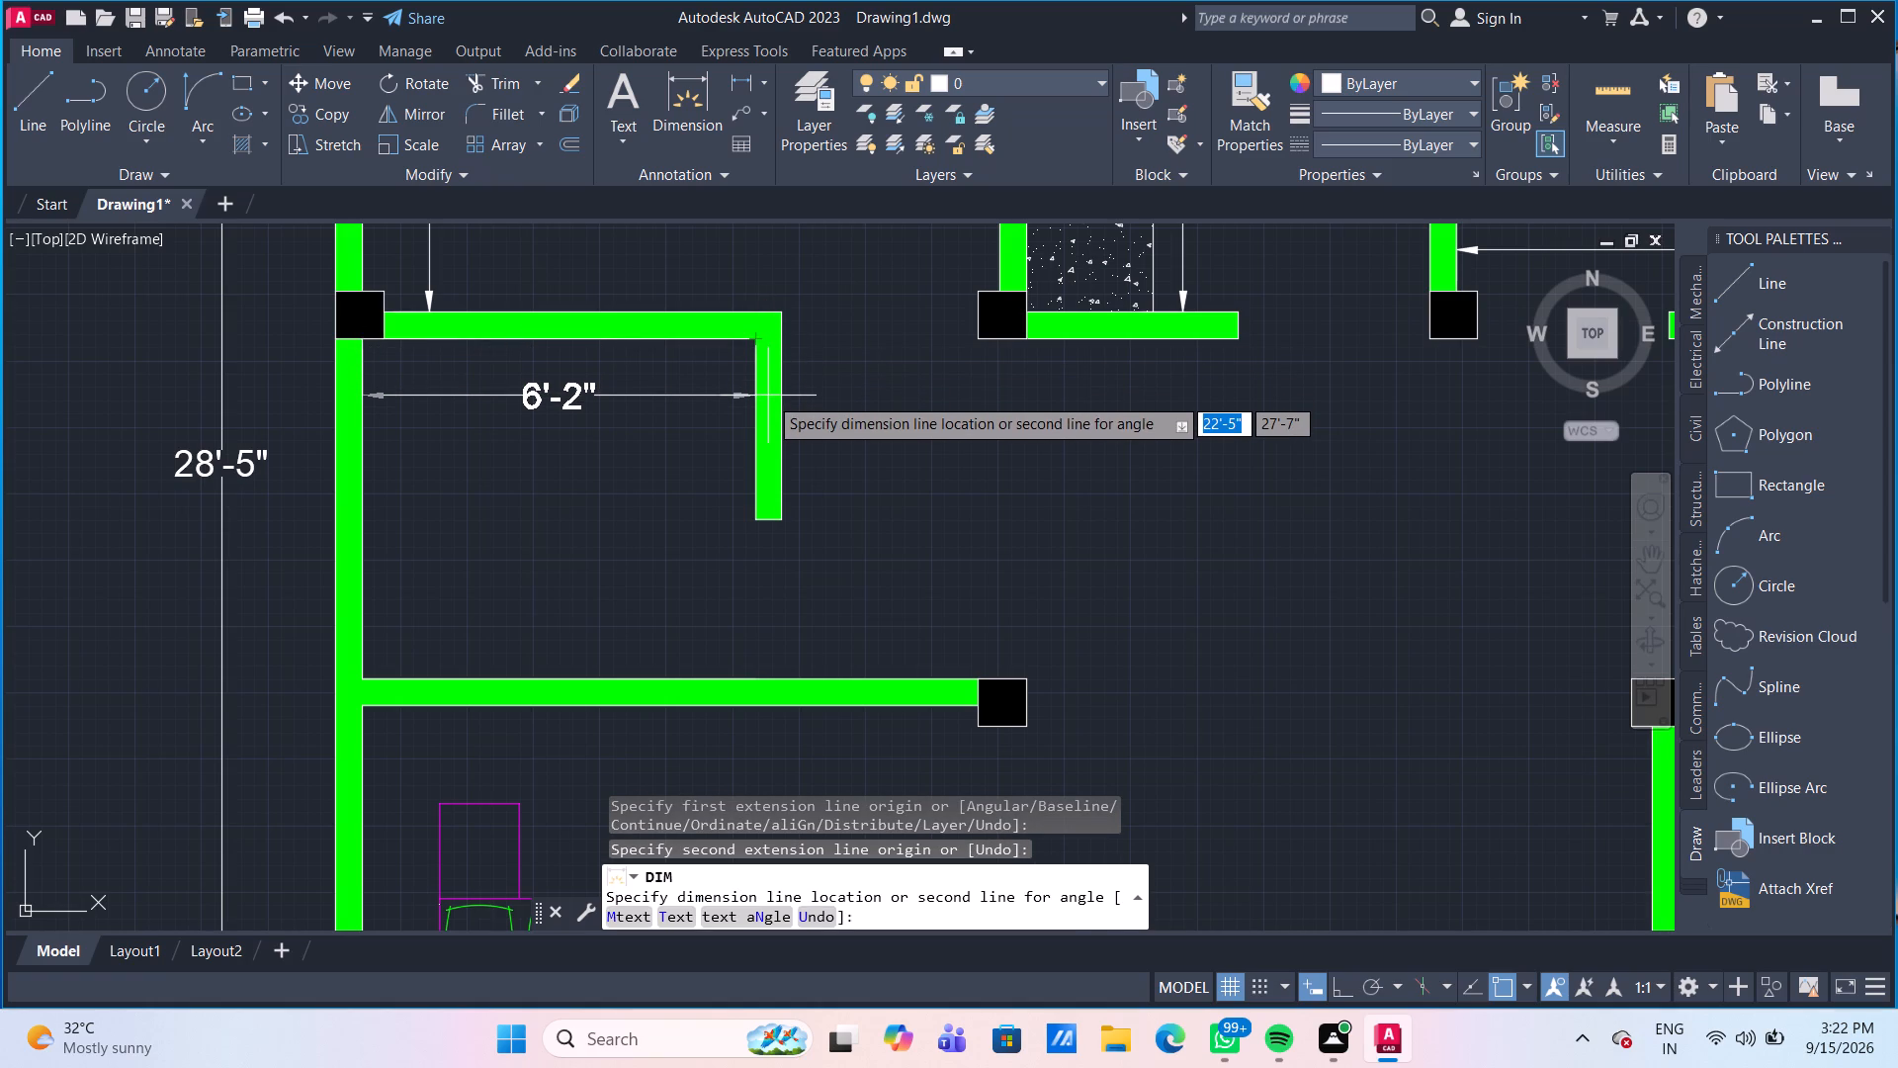
click(768, 396)
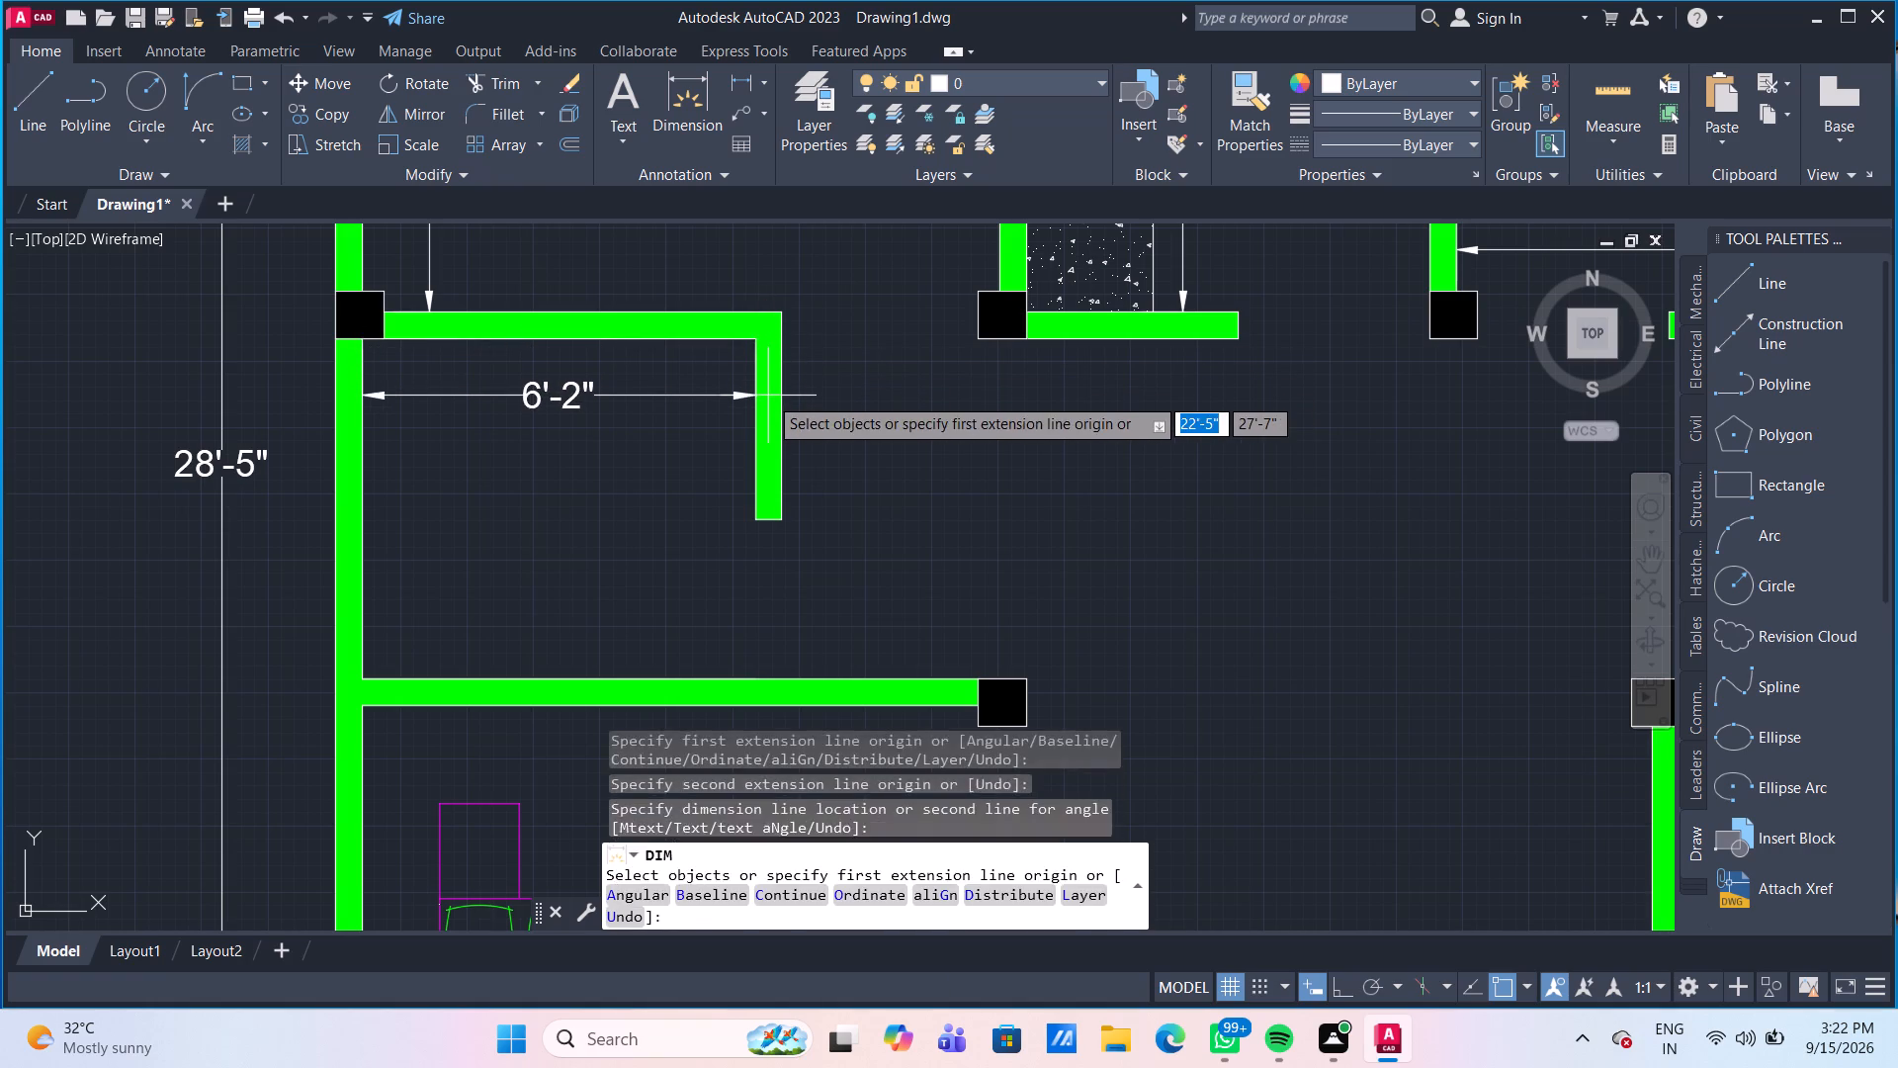
Dimension the same small space's depth from its top wall to the lower bedroom's upper wall, placing the line near the outer left wall.
click(383, 341)
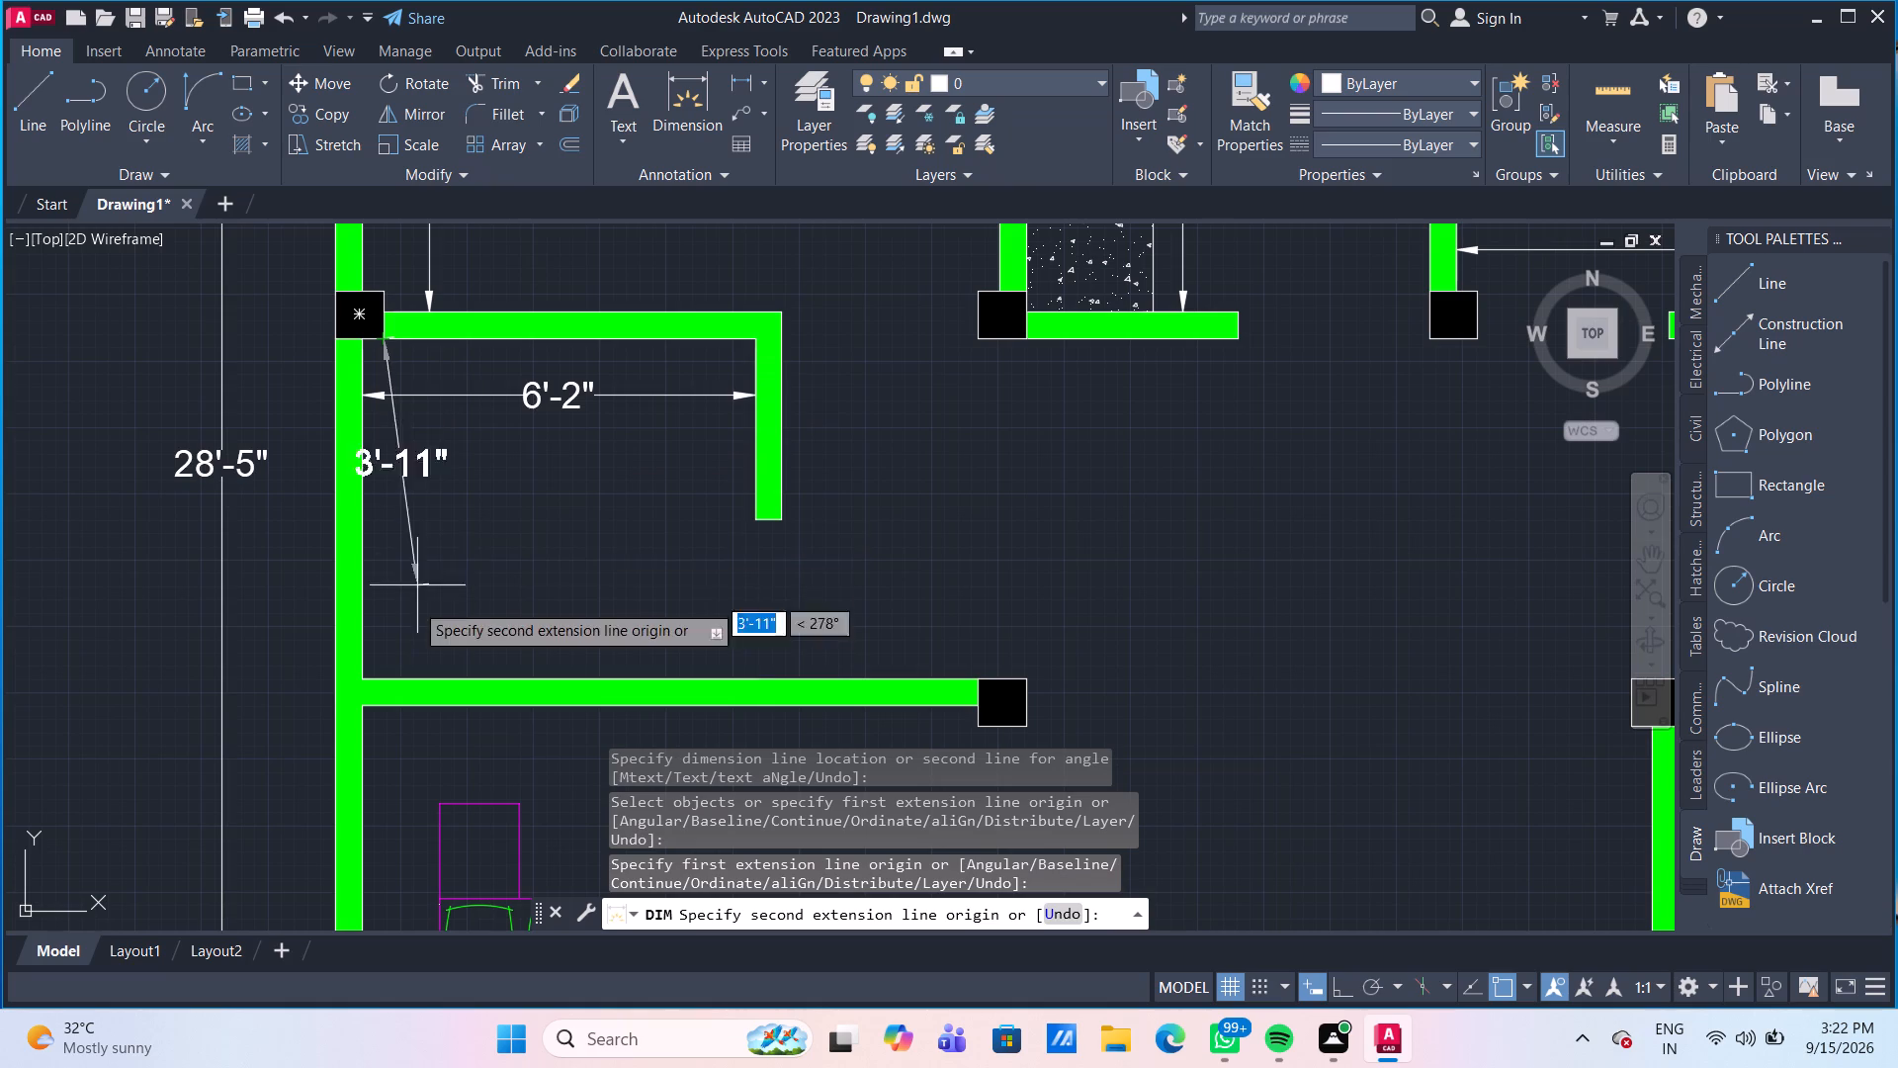
click(388, 678)
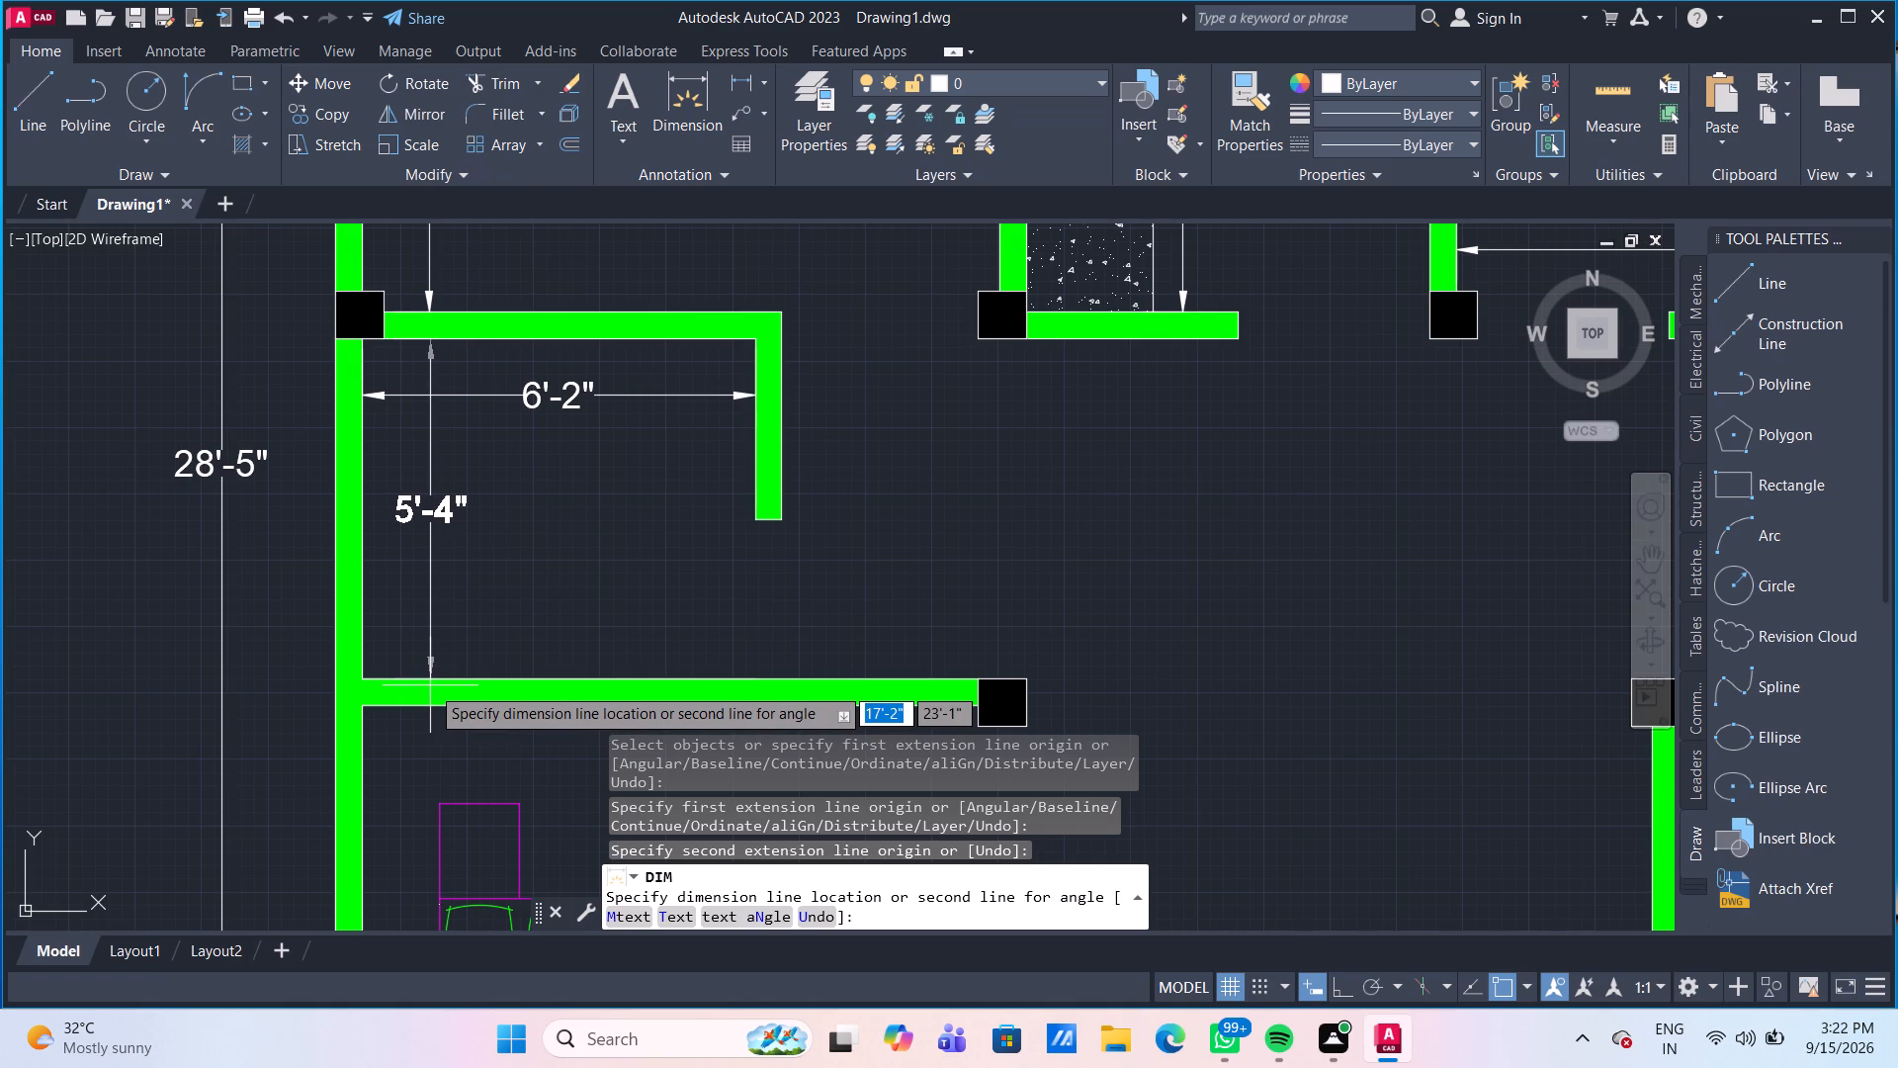
click(429, 684)
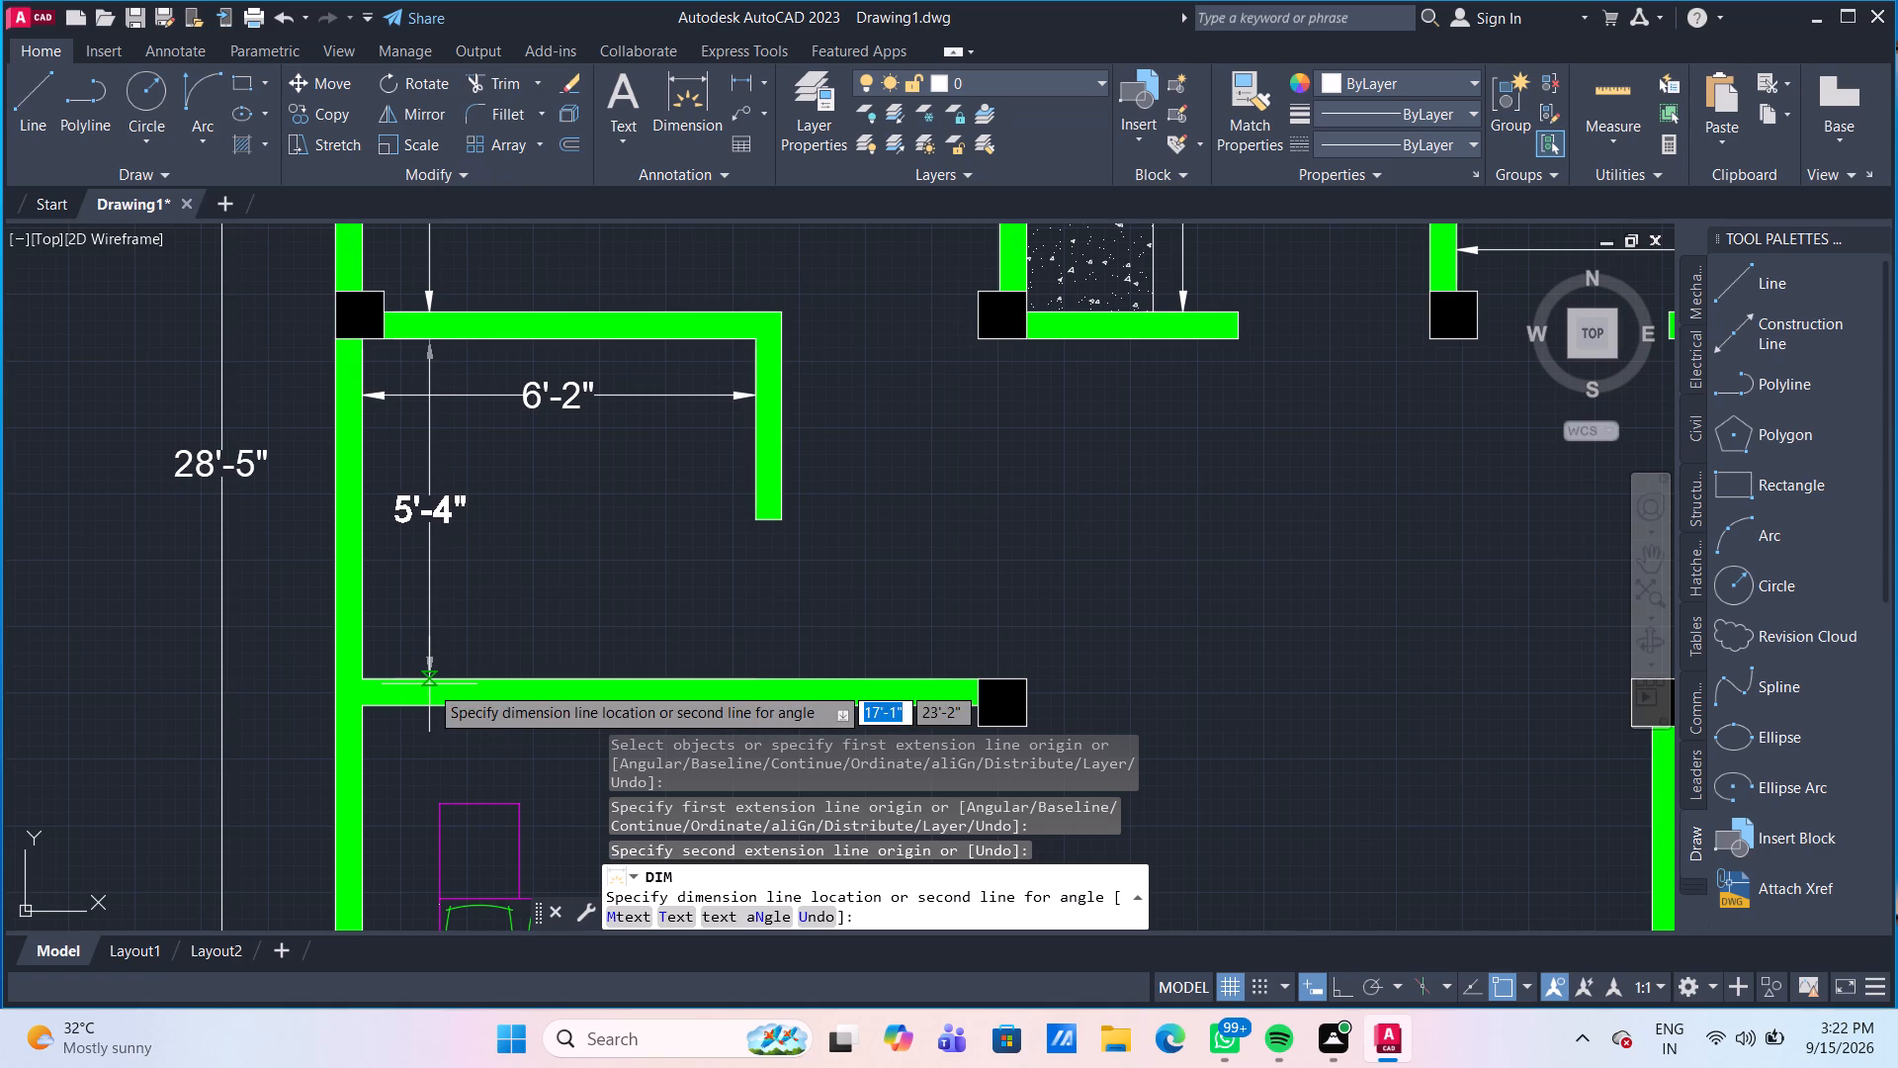
click(430, 546)
scroll(539, 570, down, 1)
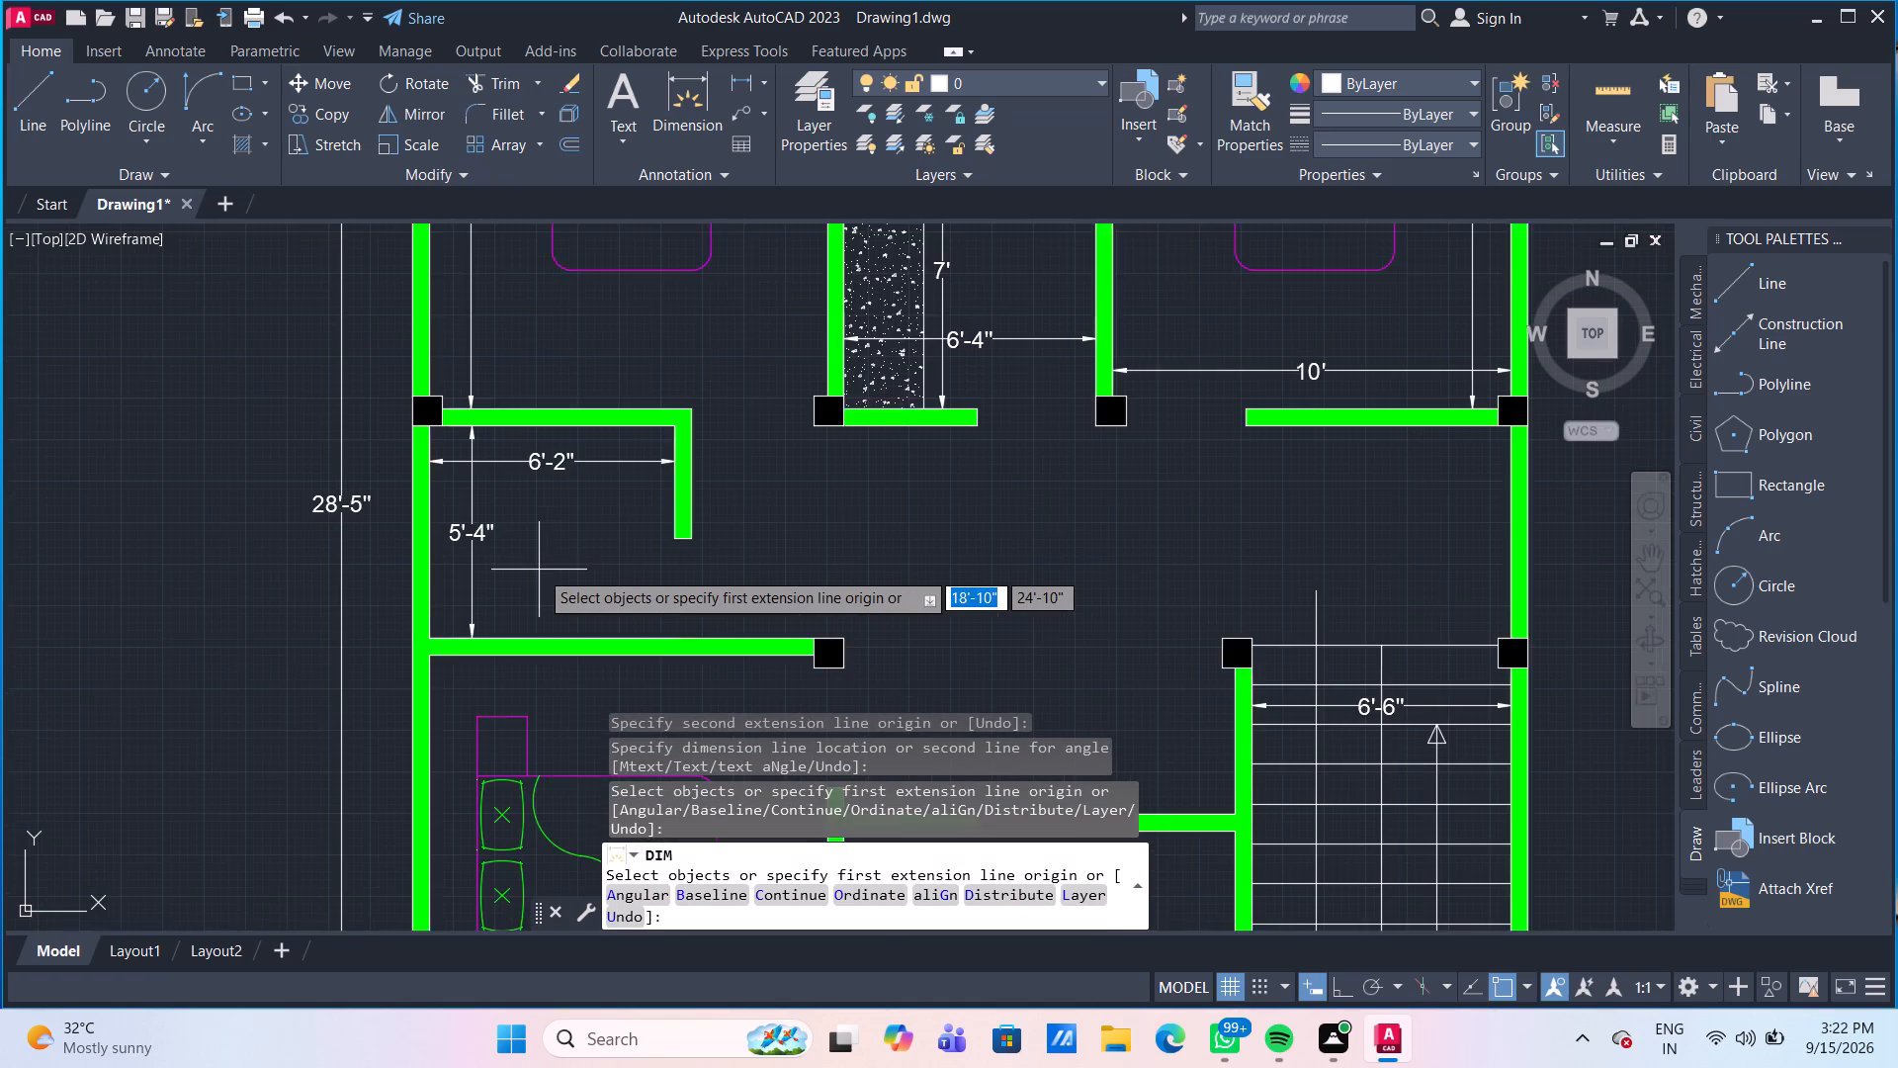
Dimension the width of the lower-left bedroom between its side walls, placing the line just above its bottom wall.
middle_drag(540, 570, 519, 436)
scroll(566, 557, down, 2)
middle_drag(566, 559, 517, 432)
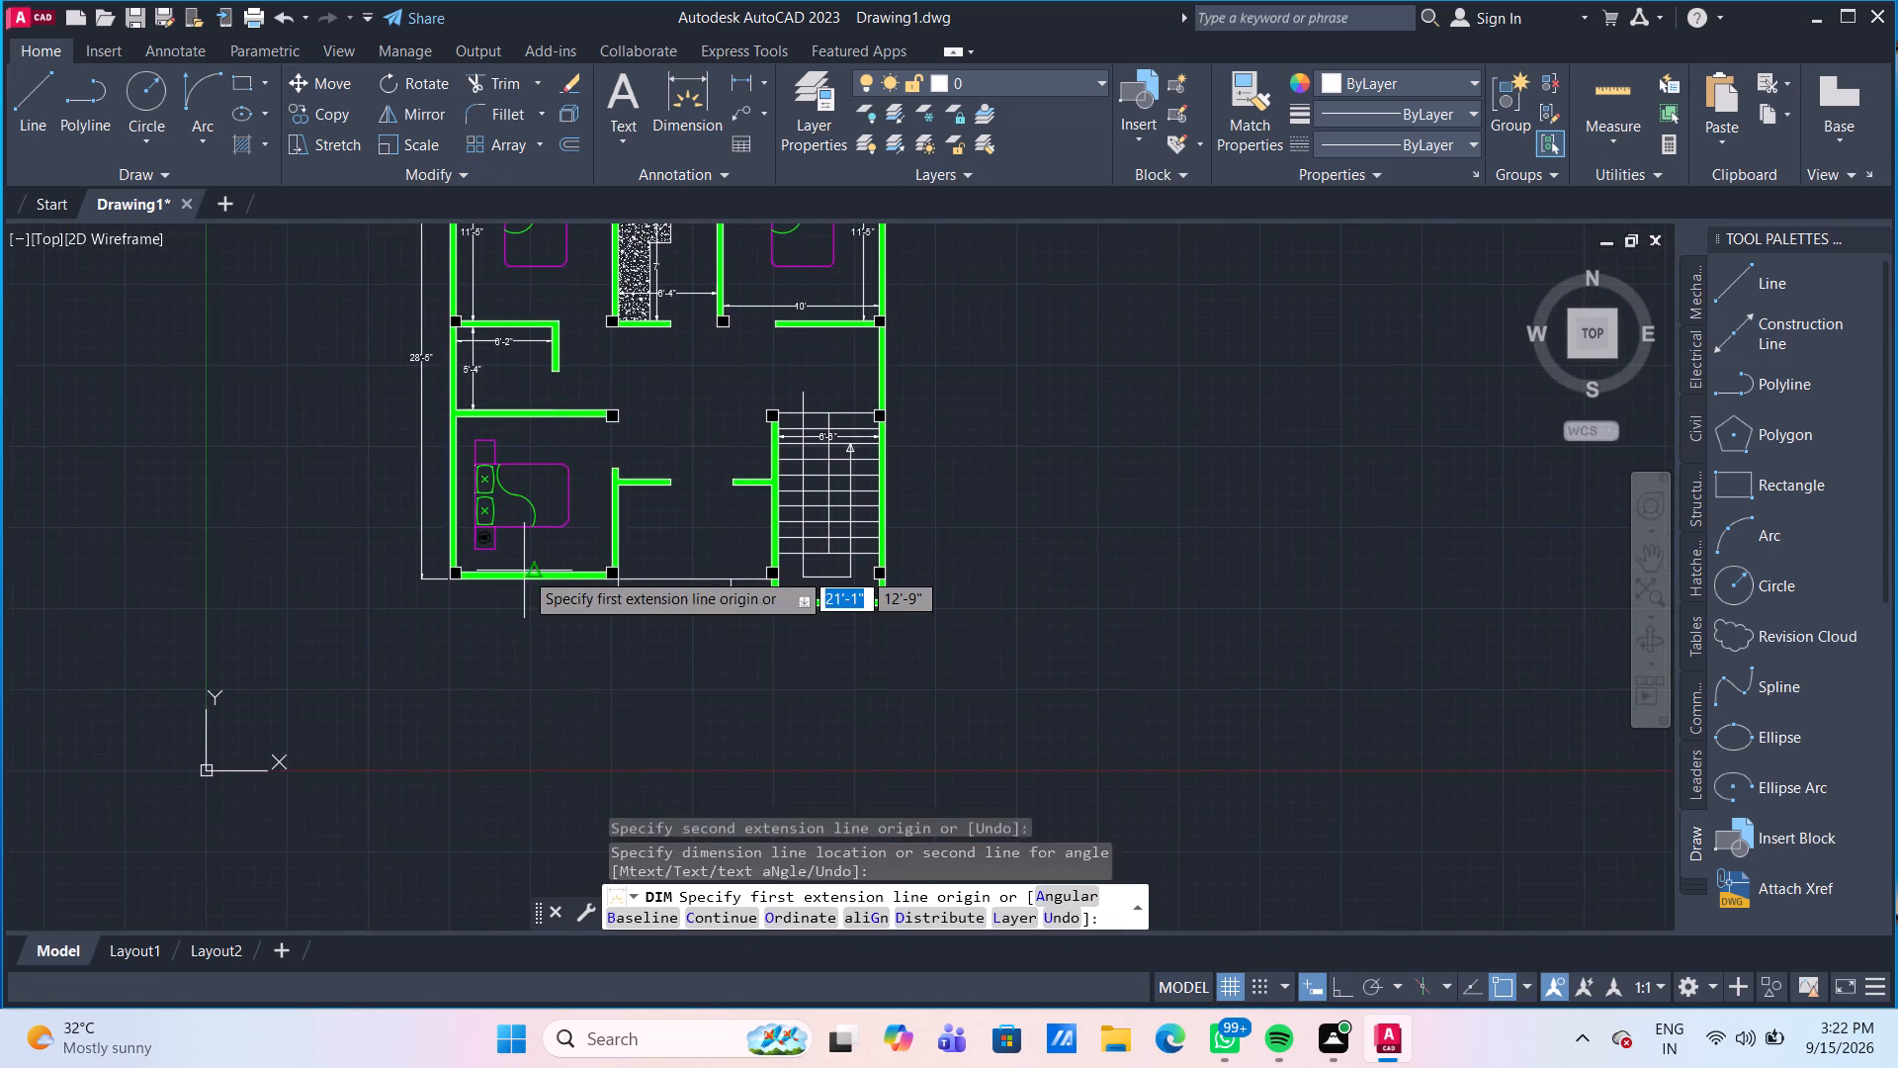
scroll(524, 571, up, 2)
middle_drag(527, 569, 526, 517)
scroll(359, 499, up, 1)
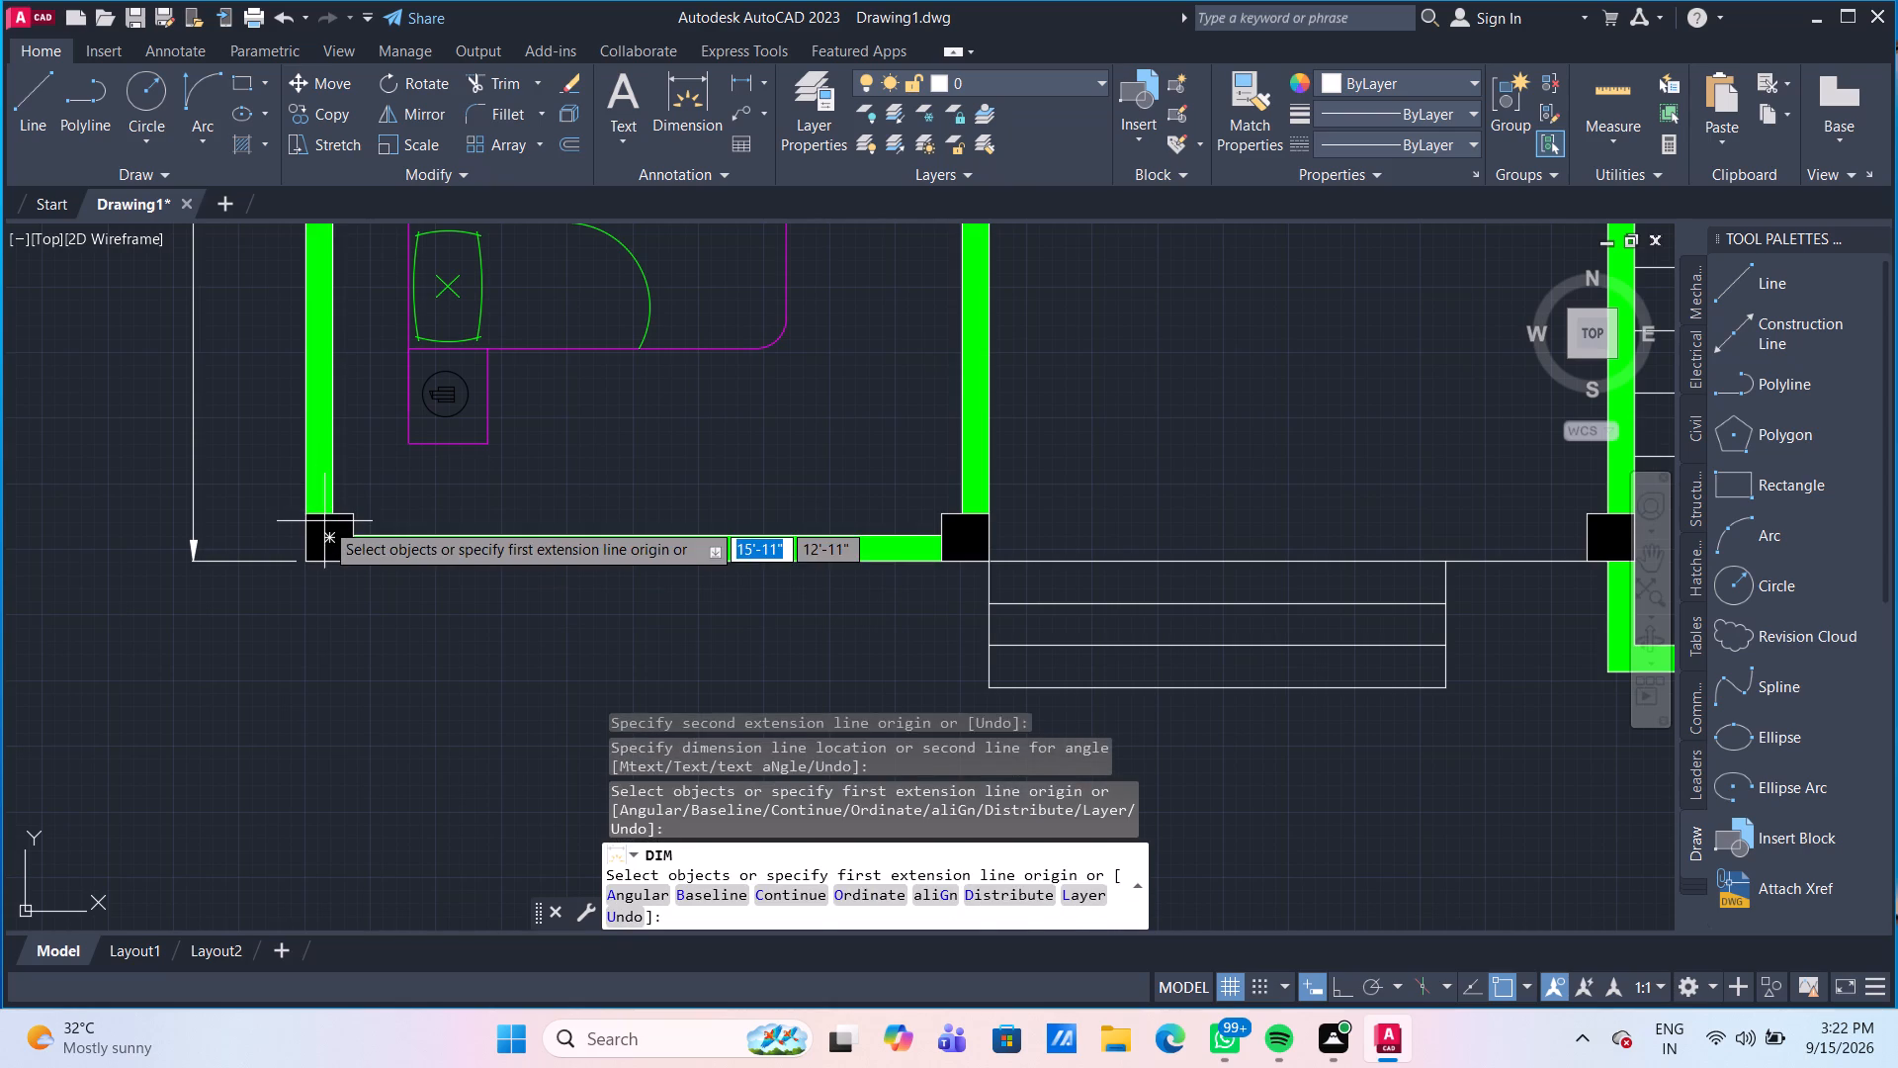
scroll(330, 505, up, 2)
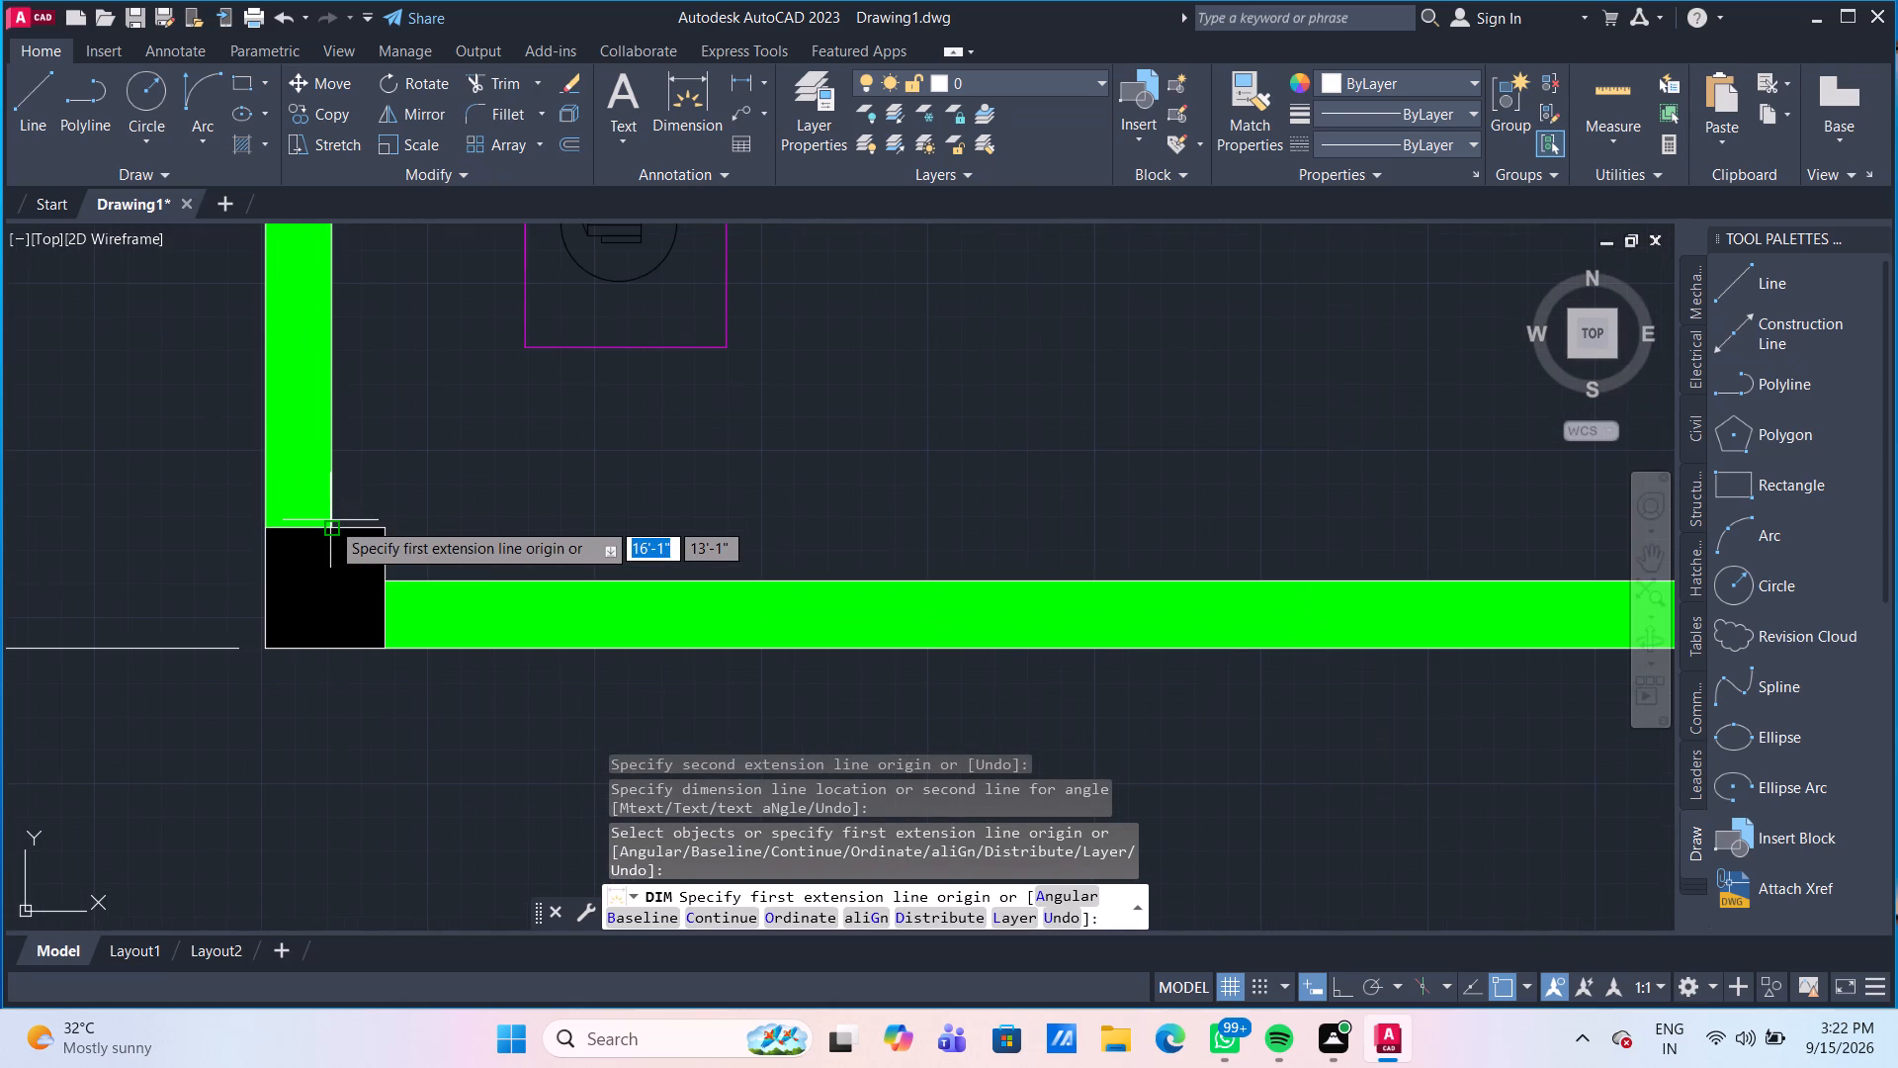
click(330, 520)
scroll(742, 484, down, 3)
scroll(1056, 483, up, 1)
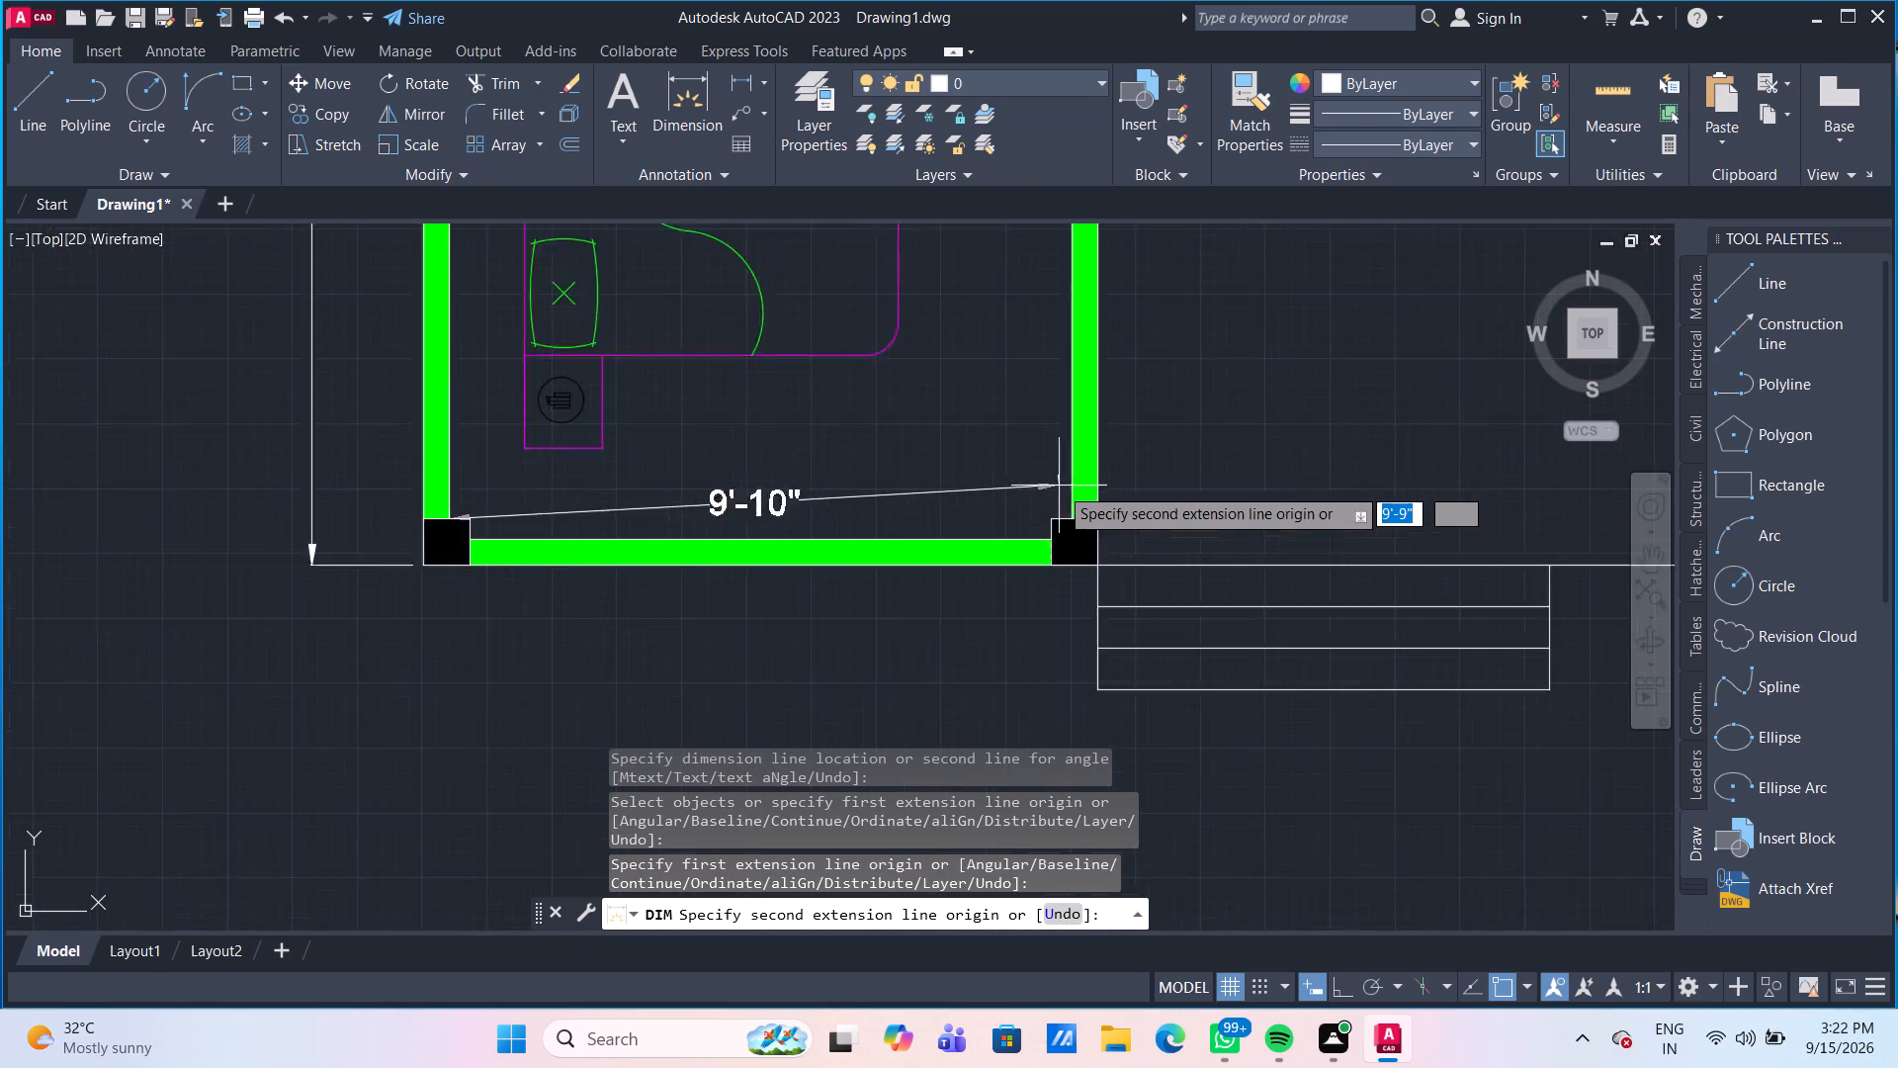
scroll(1059, 486, up, 2)
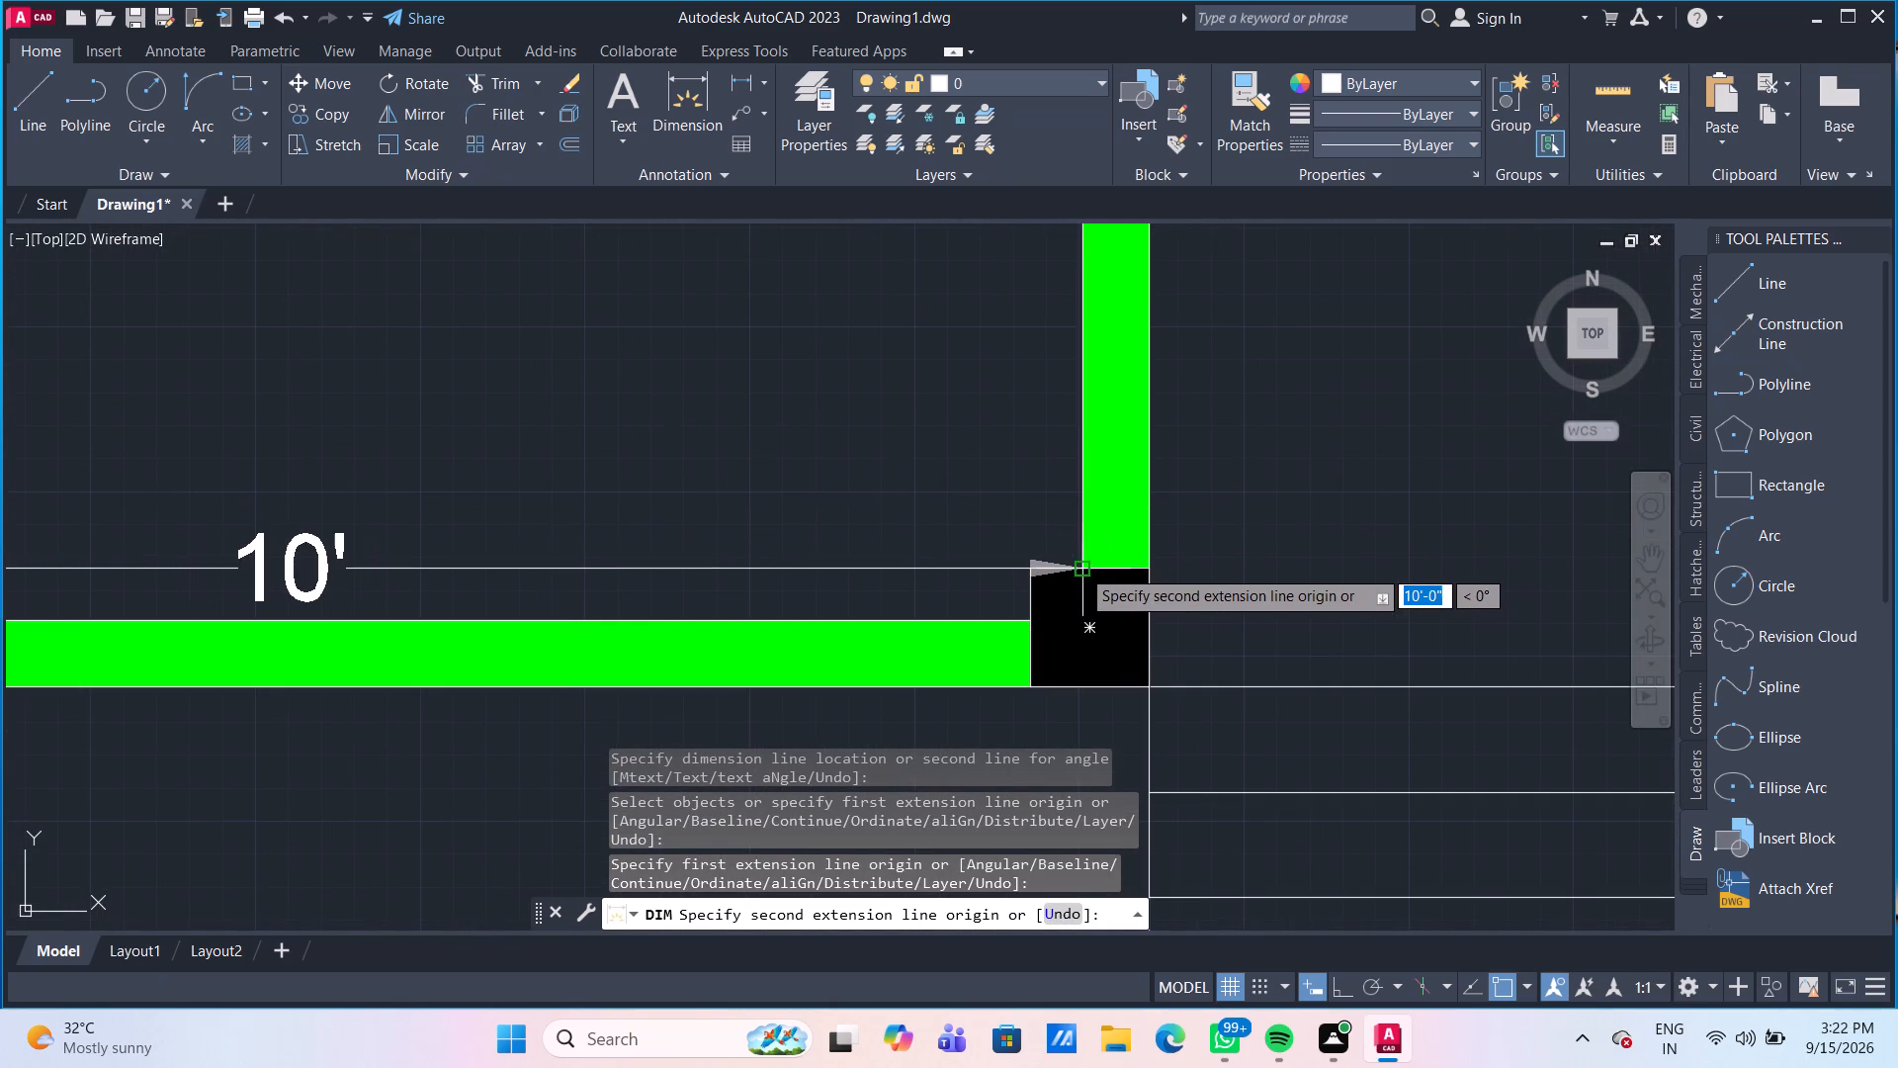
click(1077, 568)
scroll(1066, 495, down, 3)
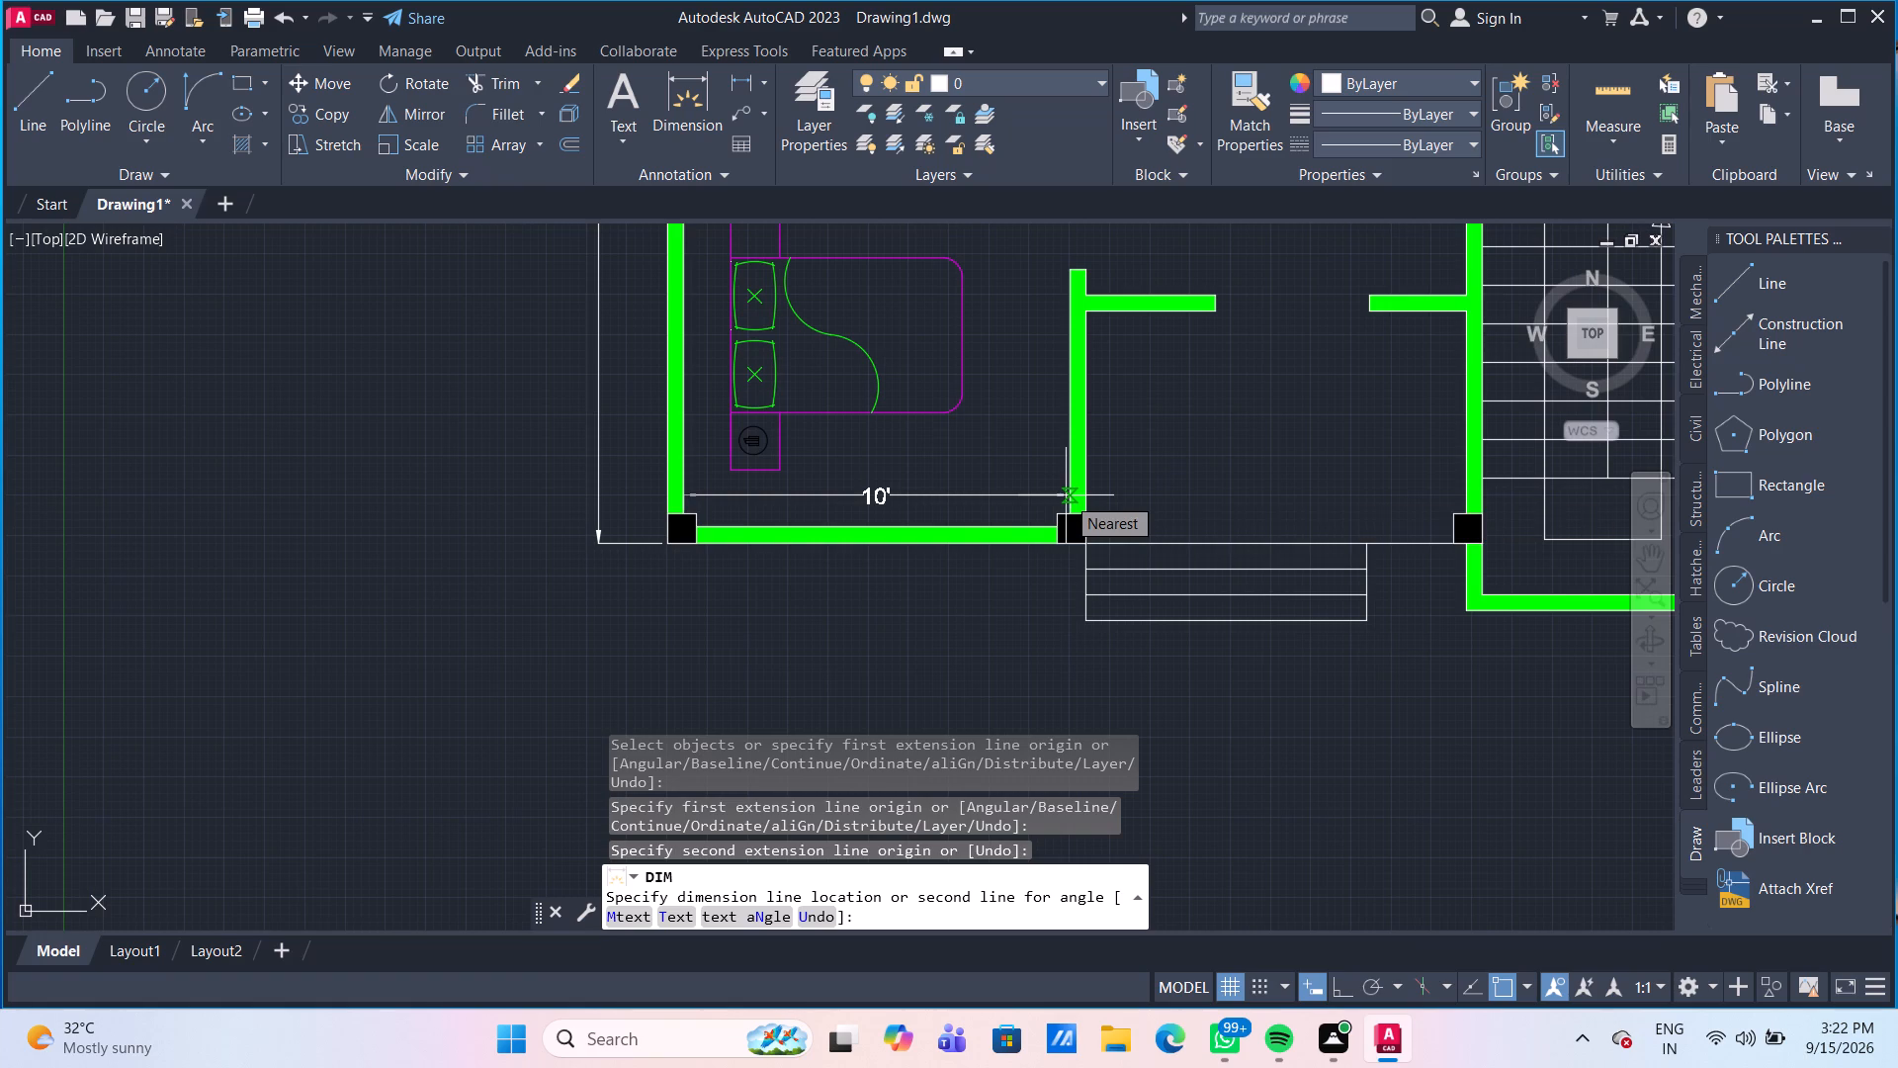
click(1064, 491)
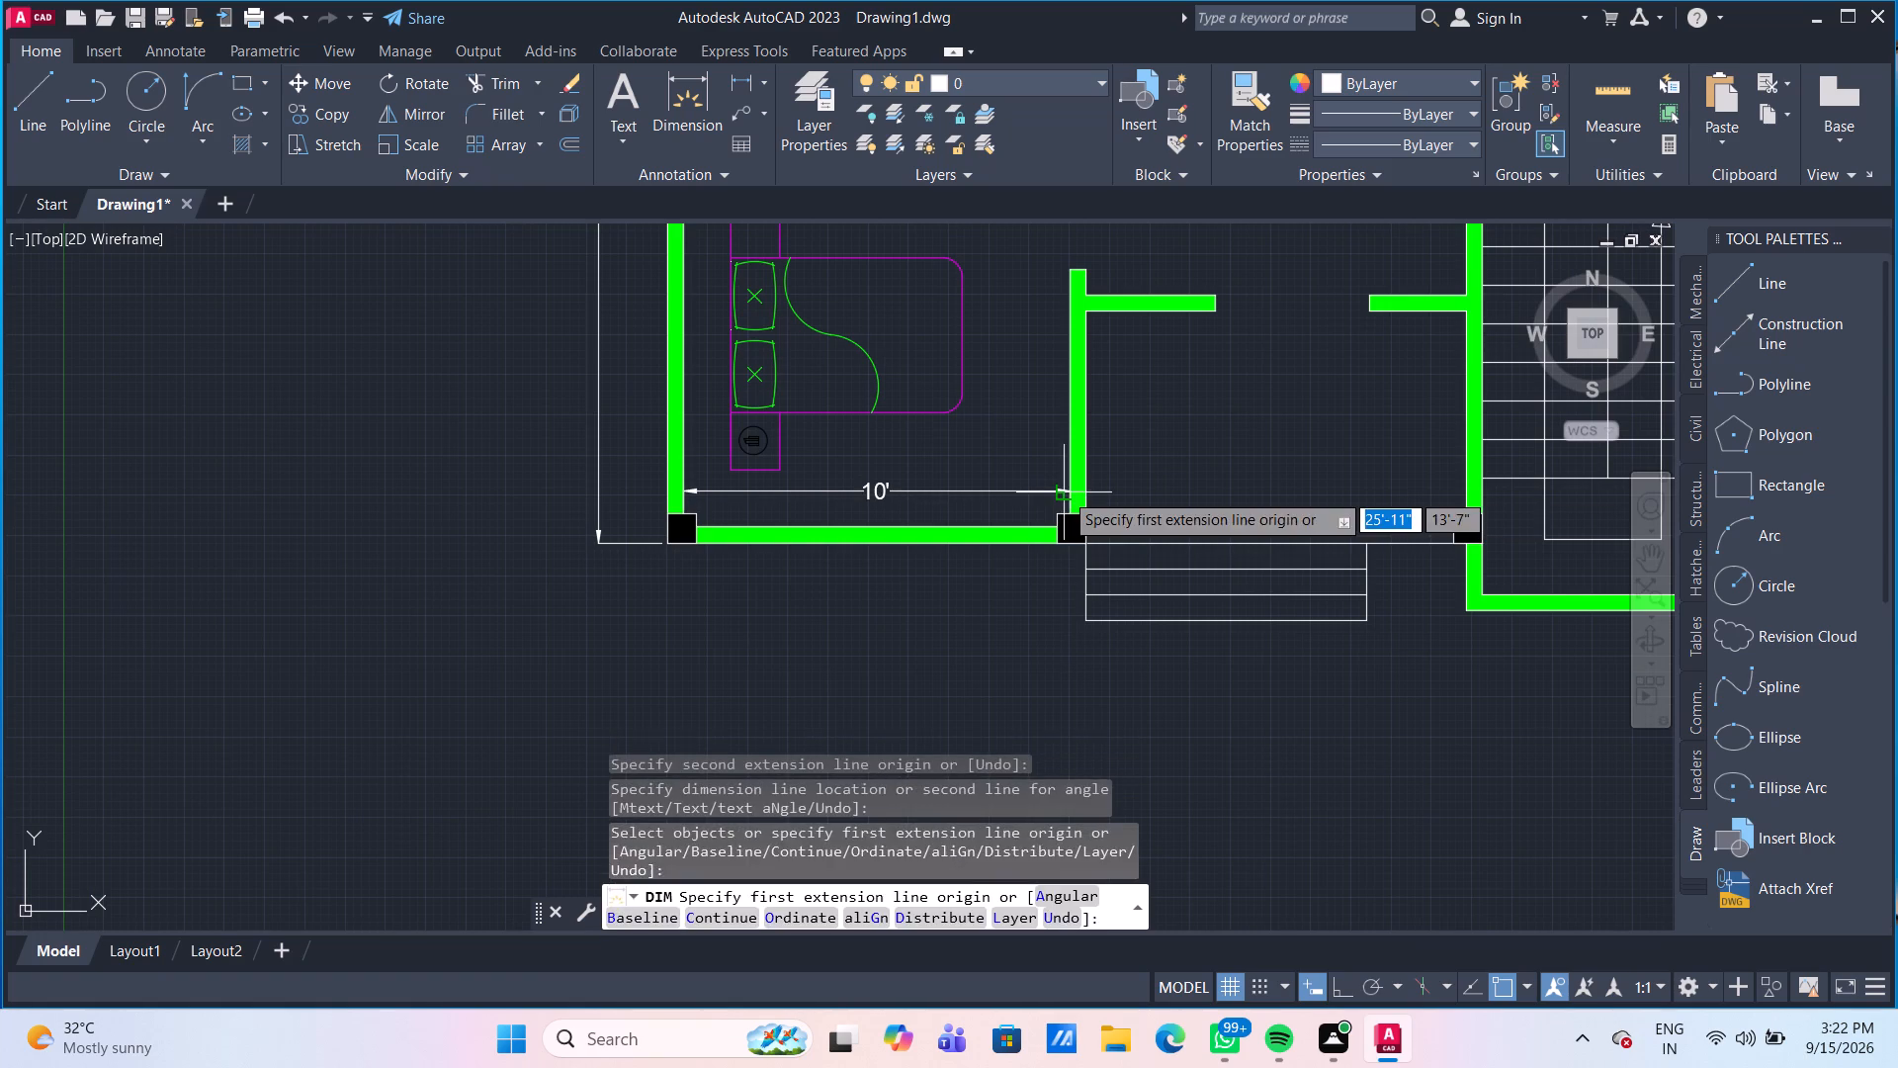
Dimension the depth of the lower-left bedroom from its bottom wall to its upper wall, placing the line near its inner side wall.
scroll(1083, 428, down, 1)
middle_drag(1052, 440, 829, 546)
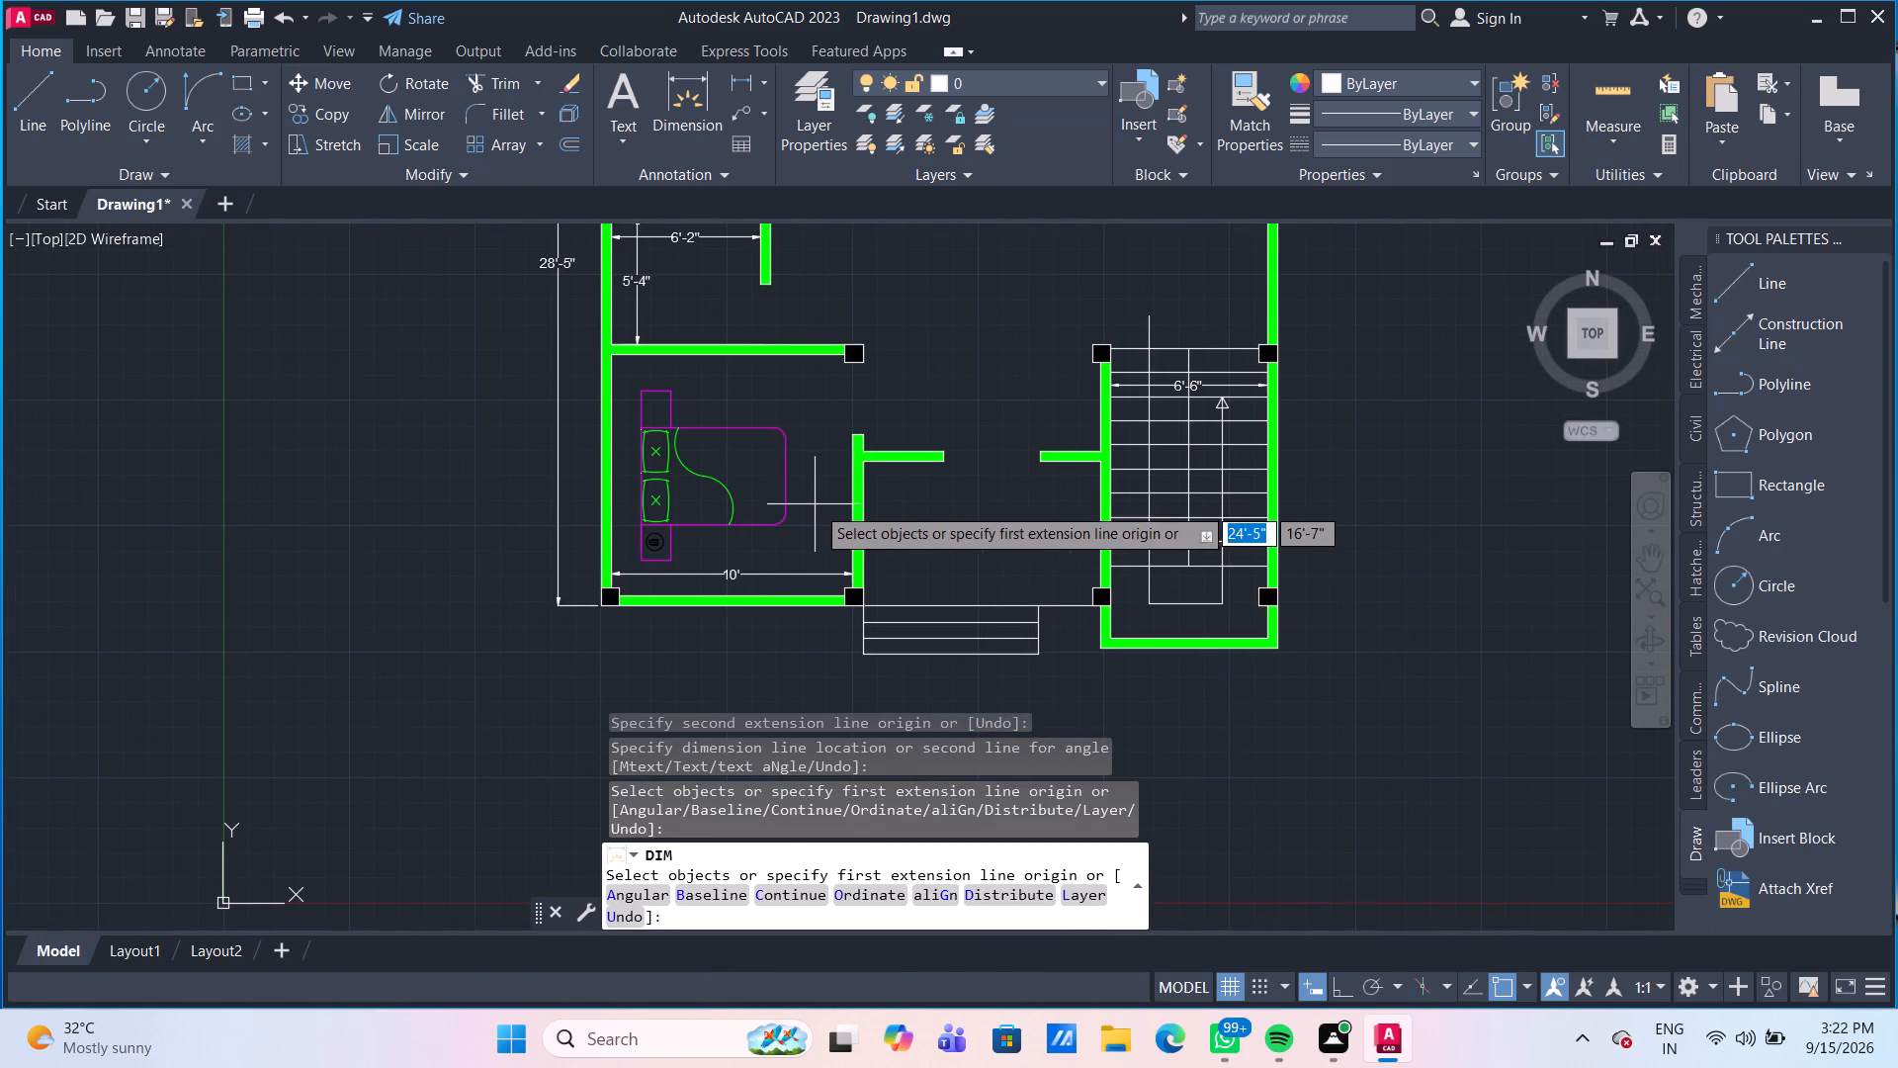
scroll(816, 505, up, 1)
scroll(848, 630, up, 1)
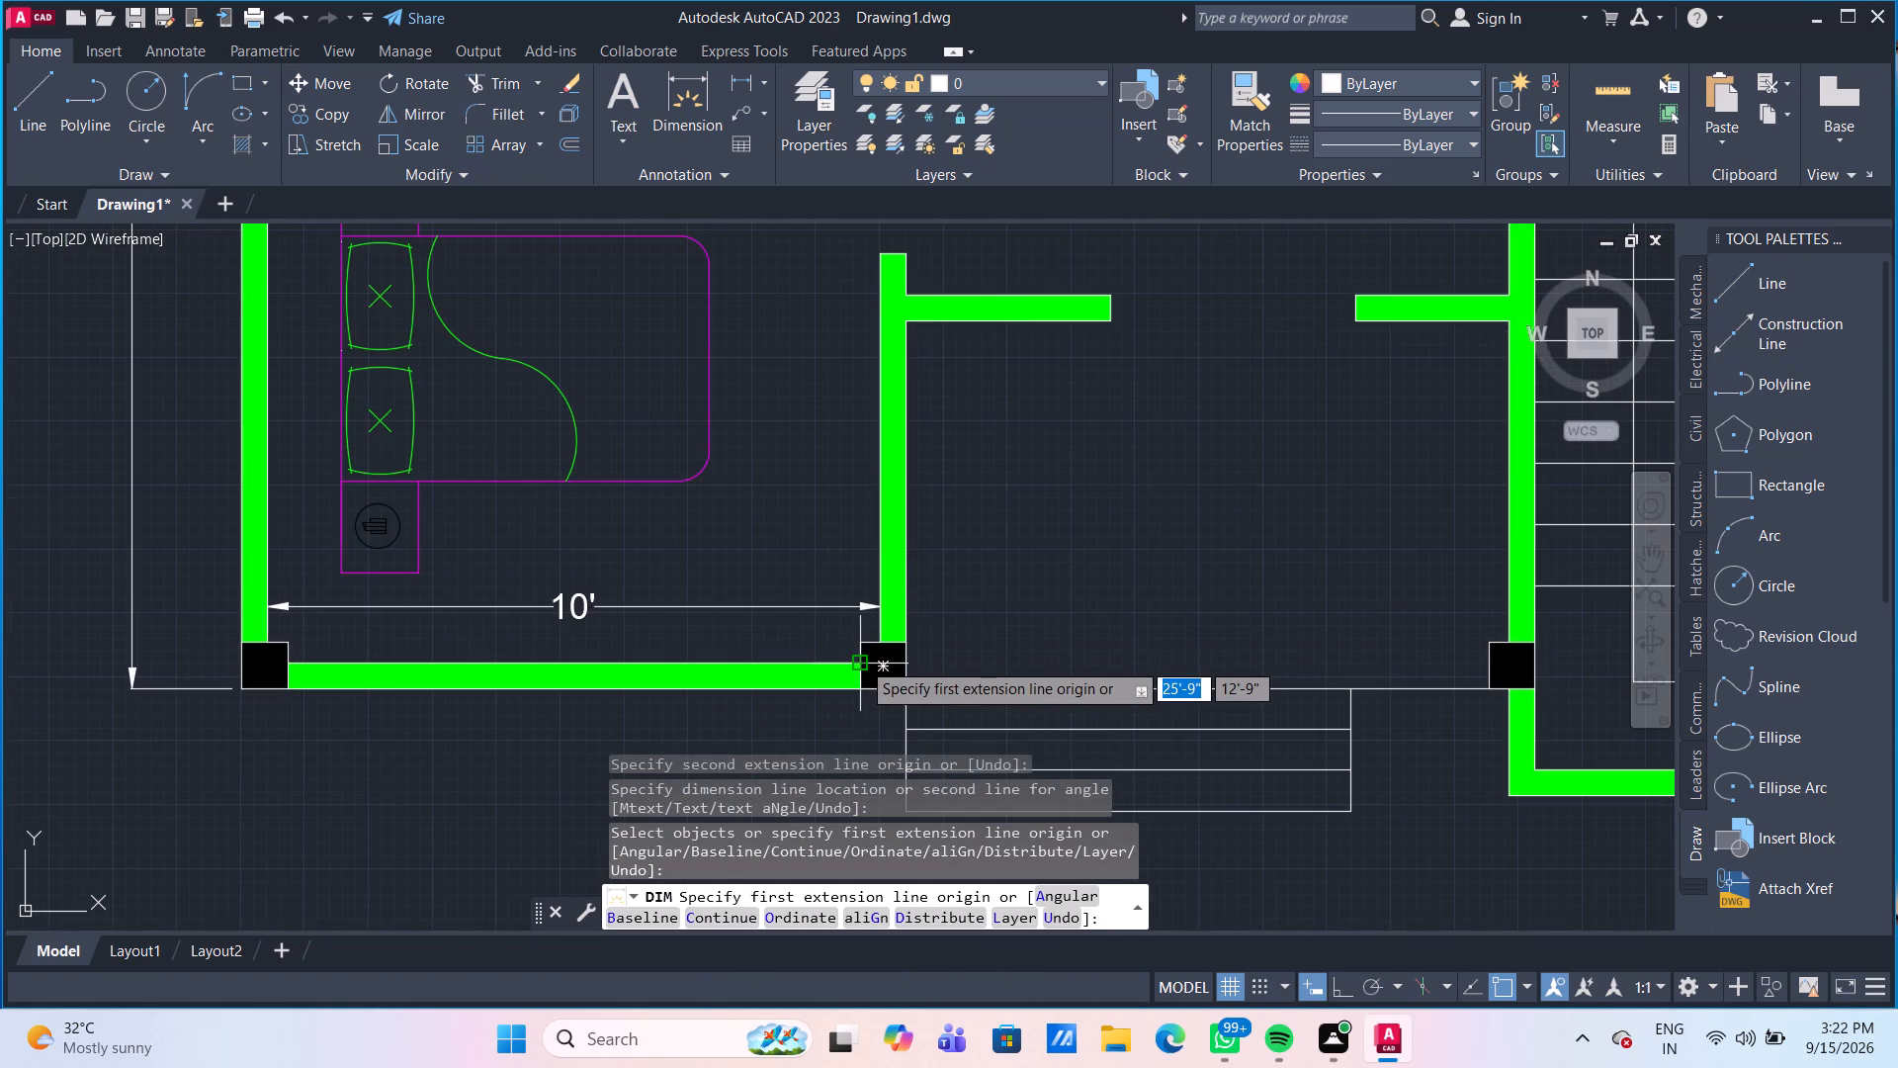
click(861, 661)
middle_drag(864, 343, 804, 628)
scroll(800, 331, up, 1)
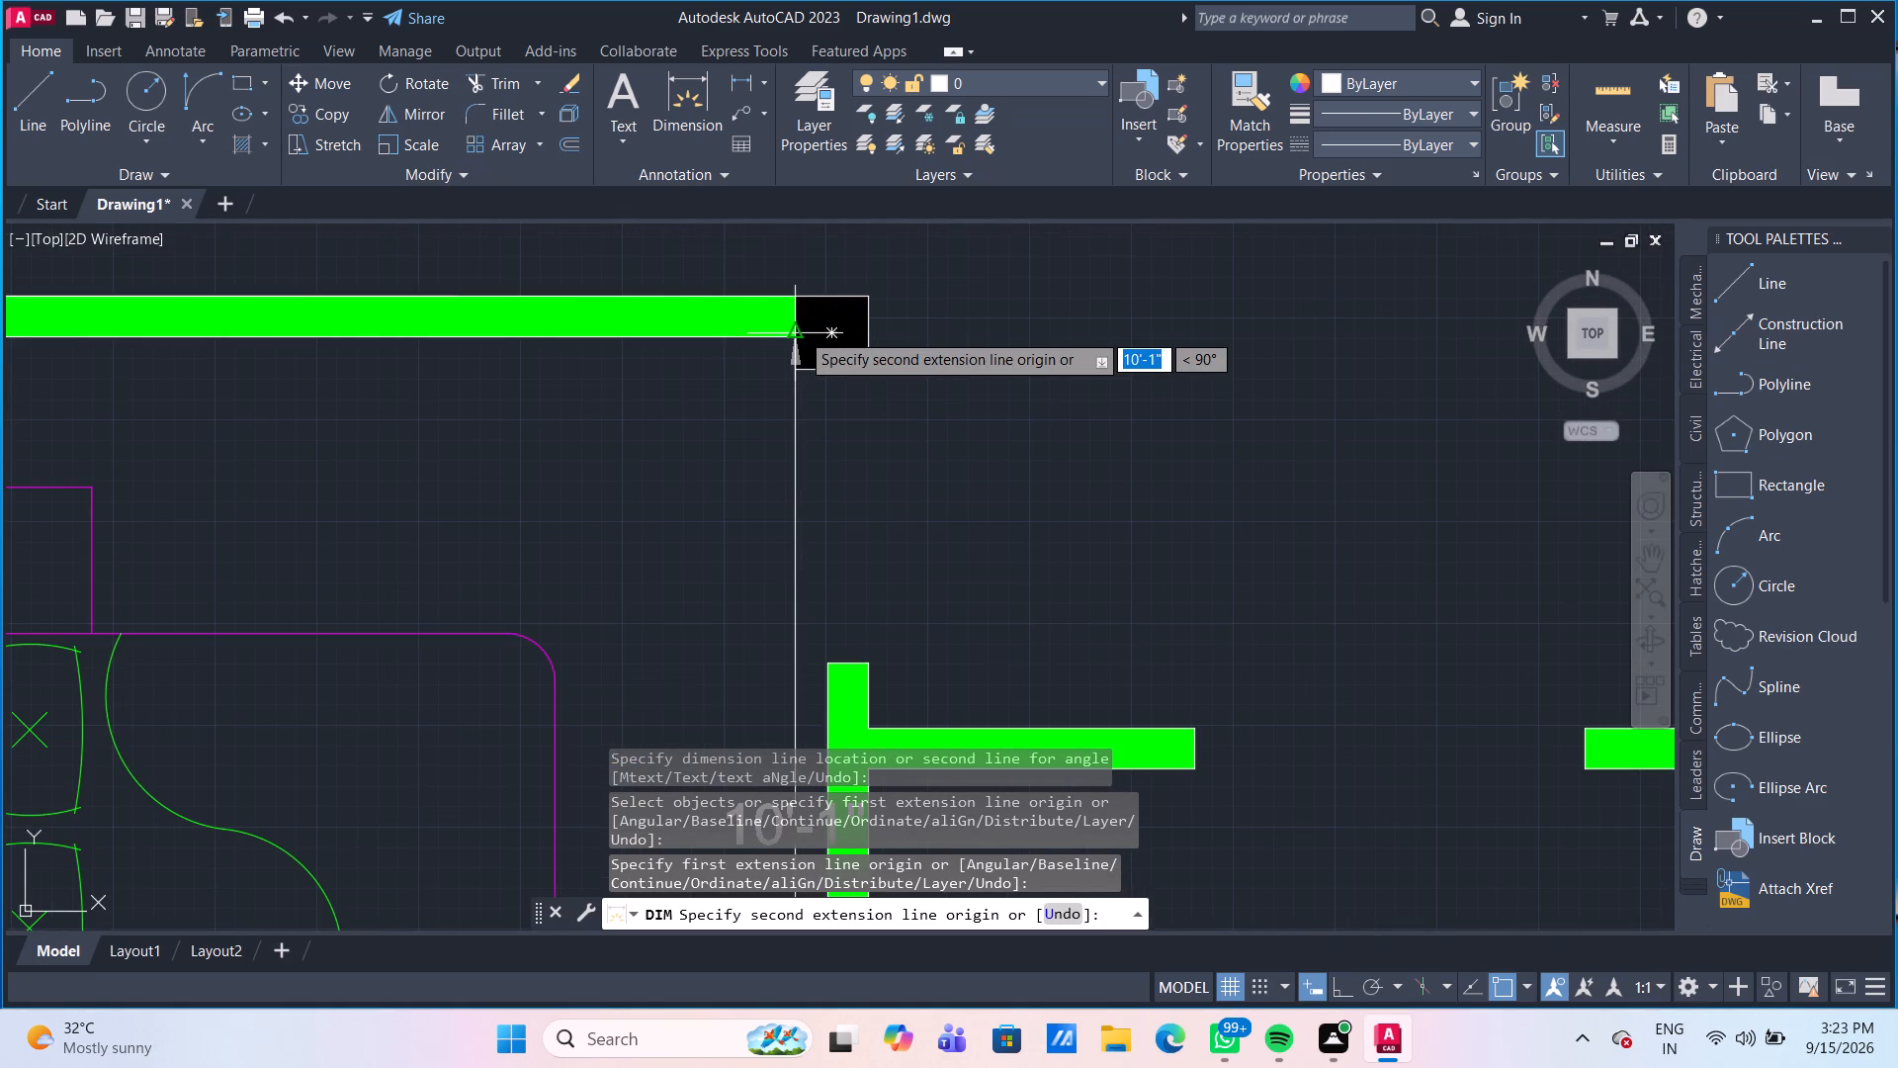
click(799, 337)
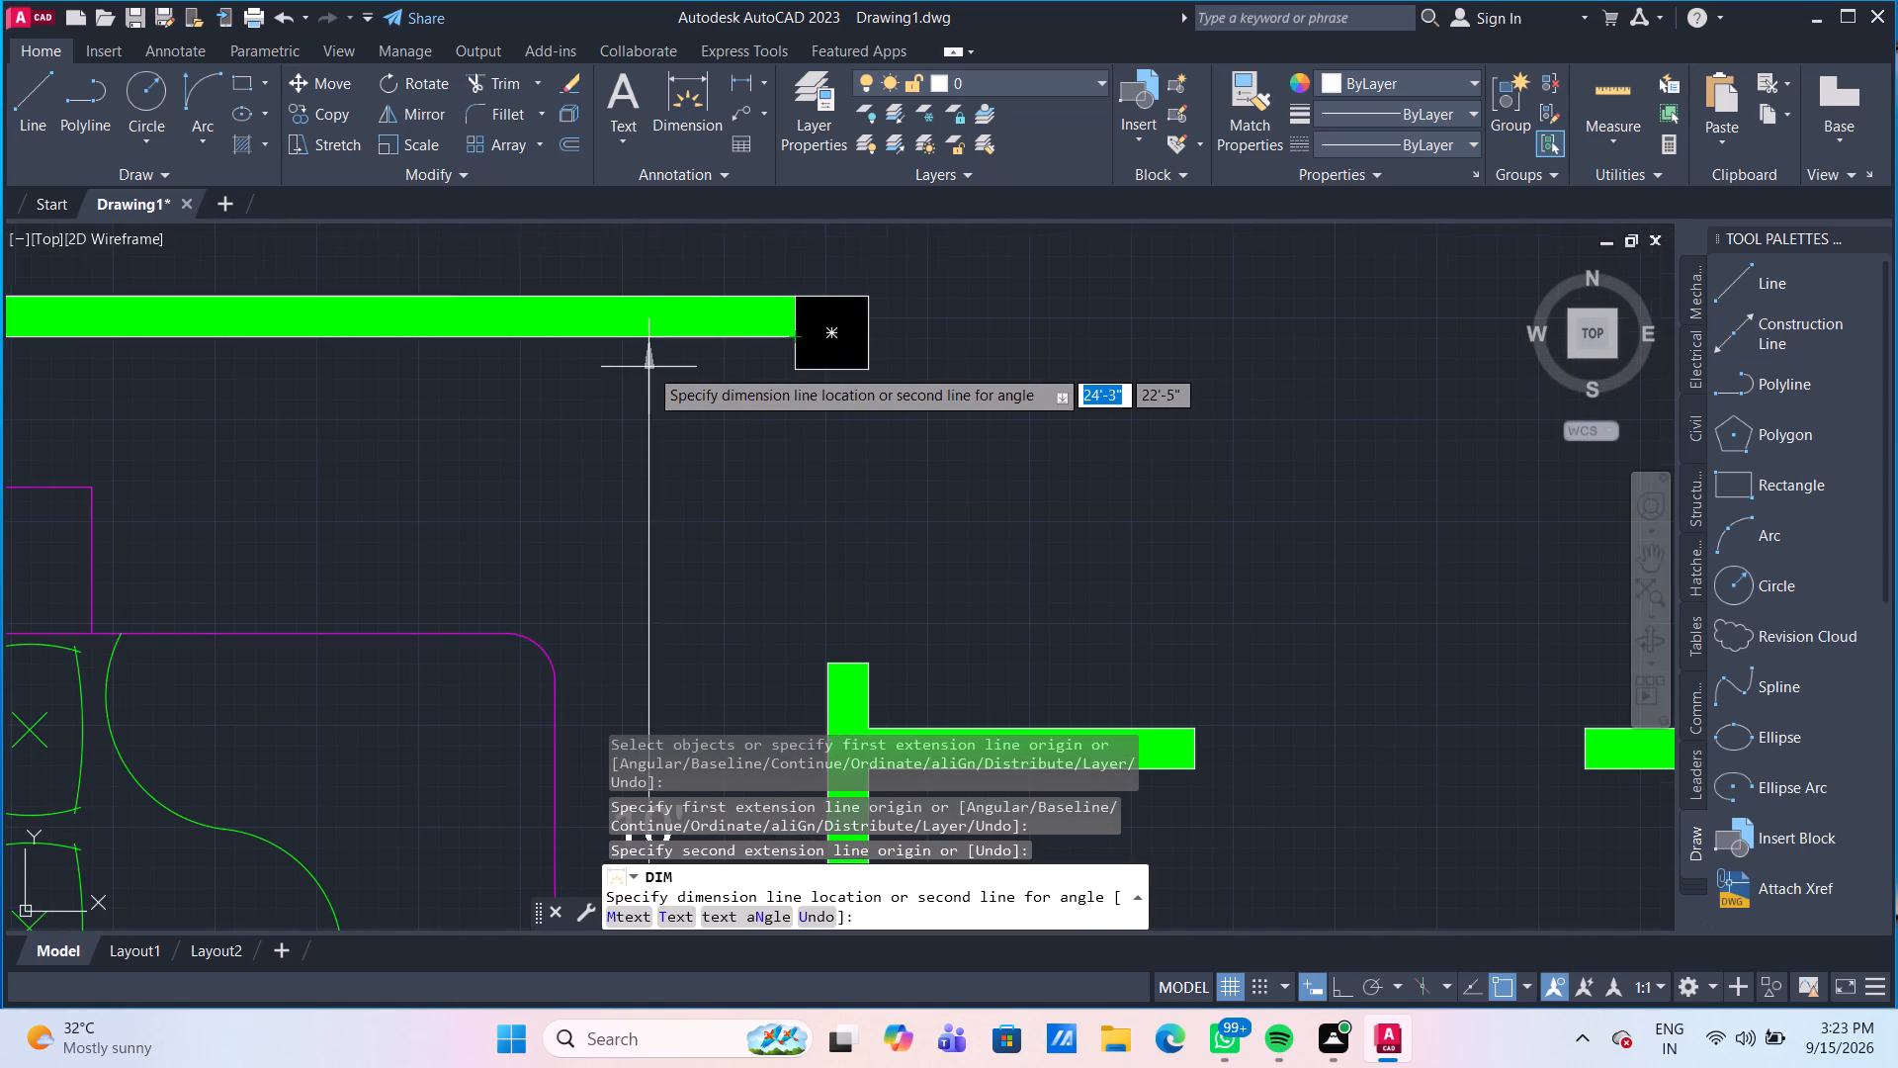
scroll(648, 367, down, 2)
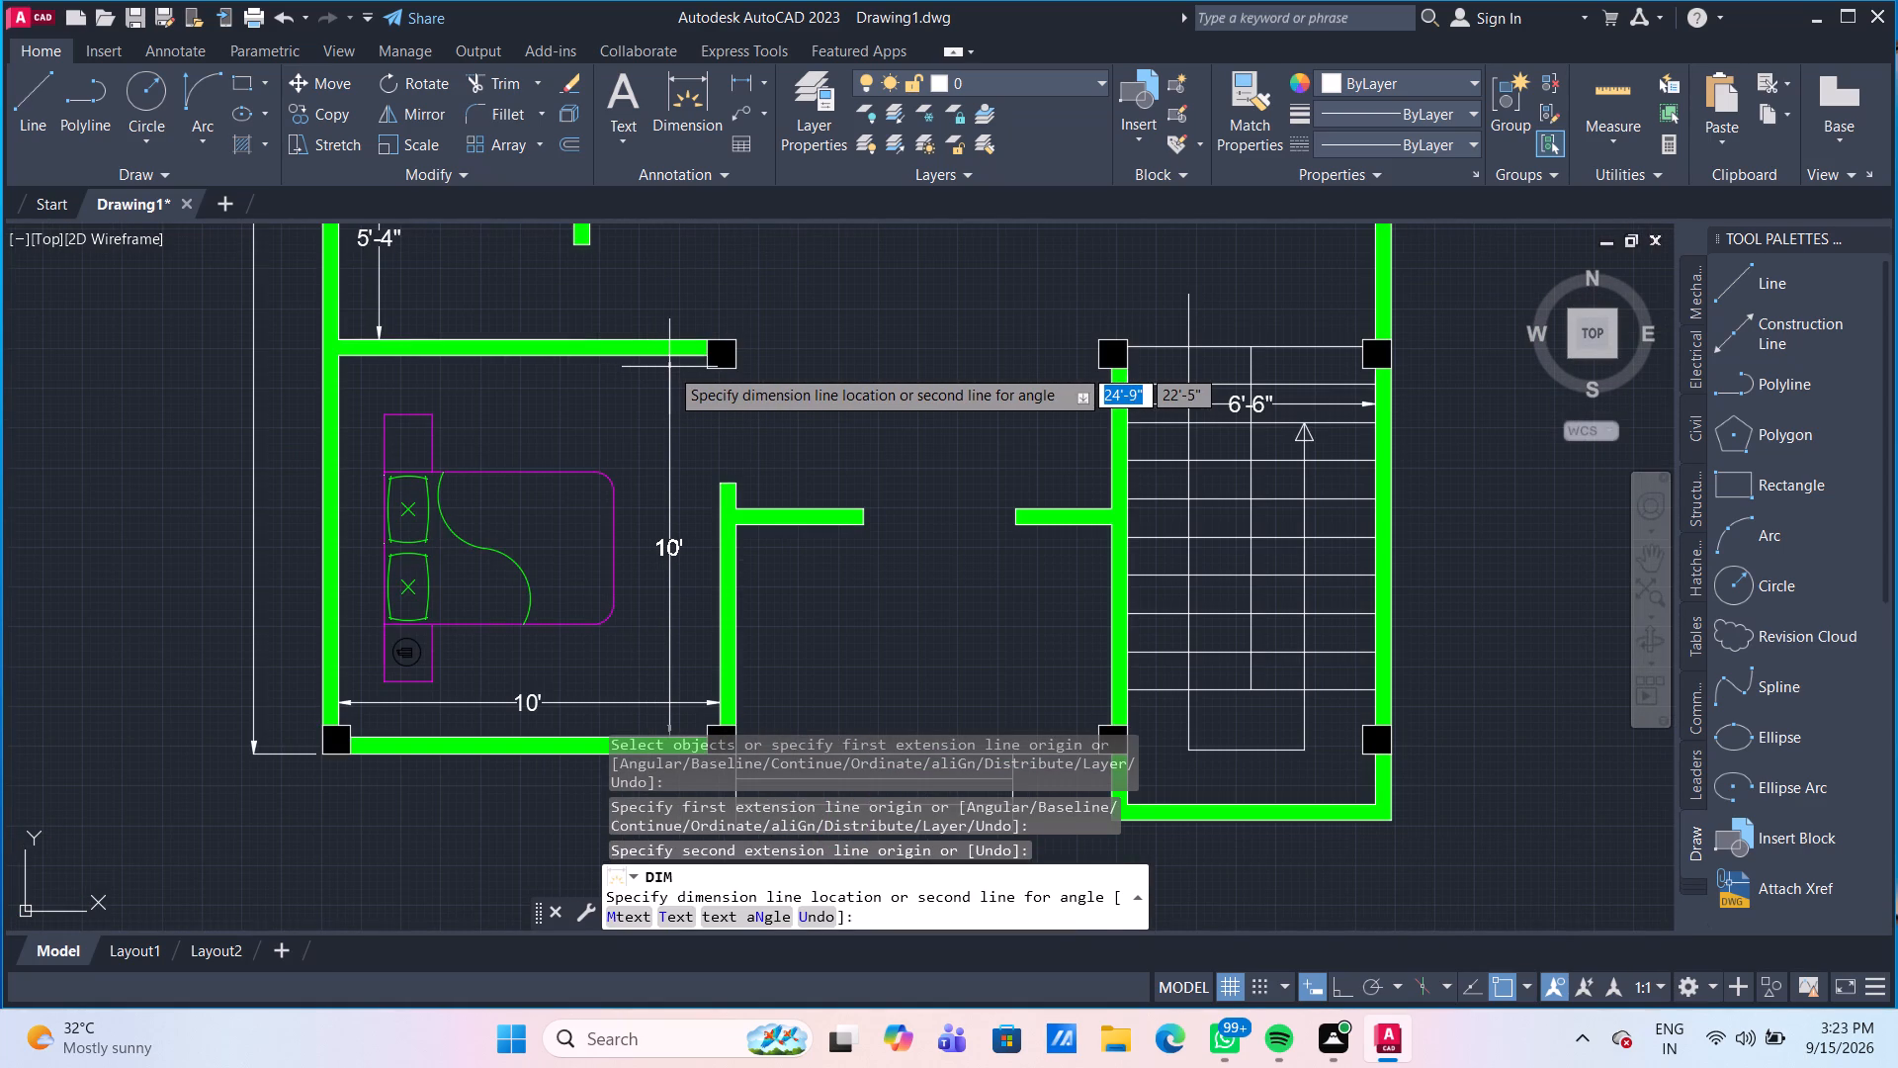
click(669, 367)
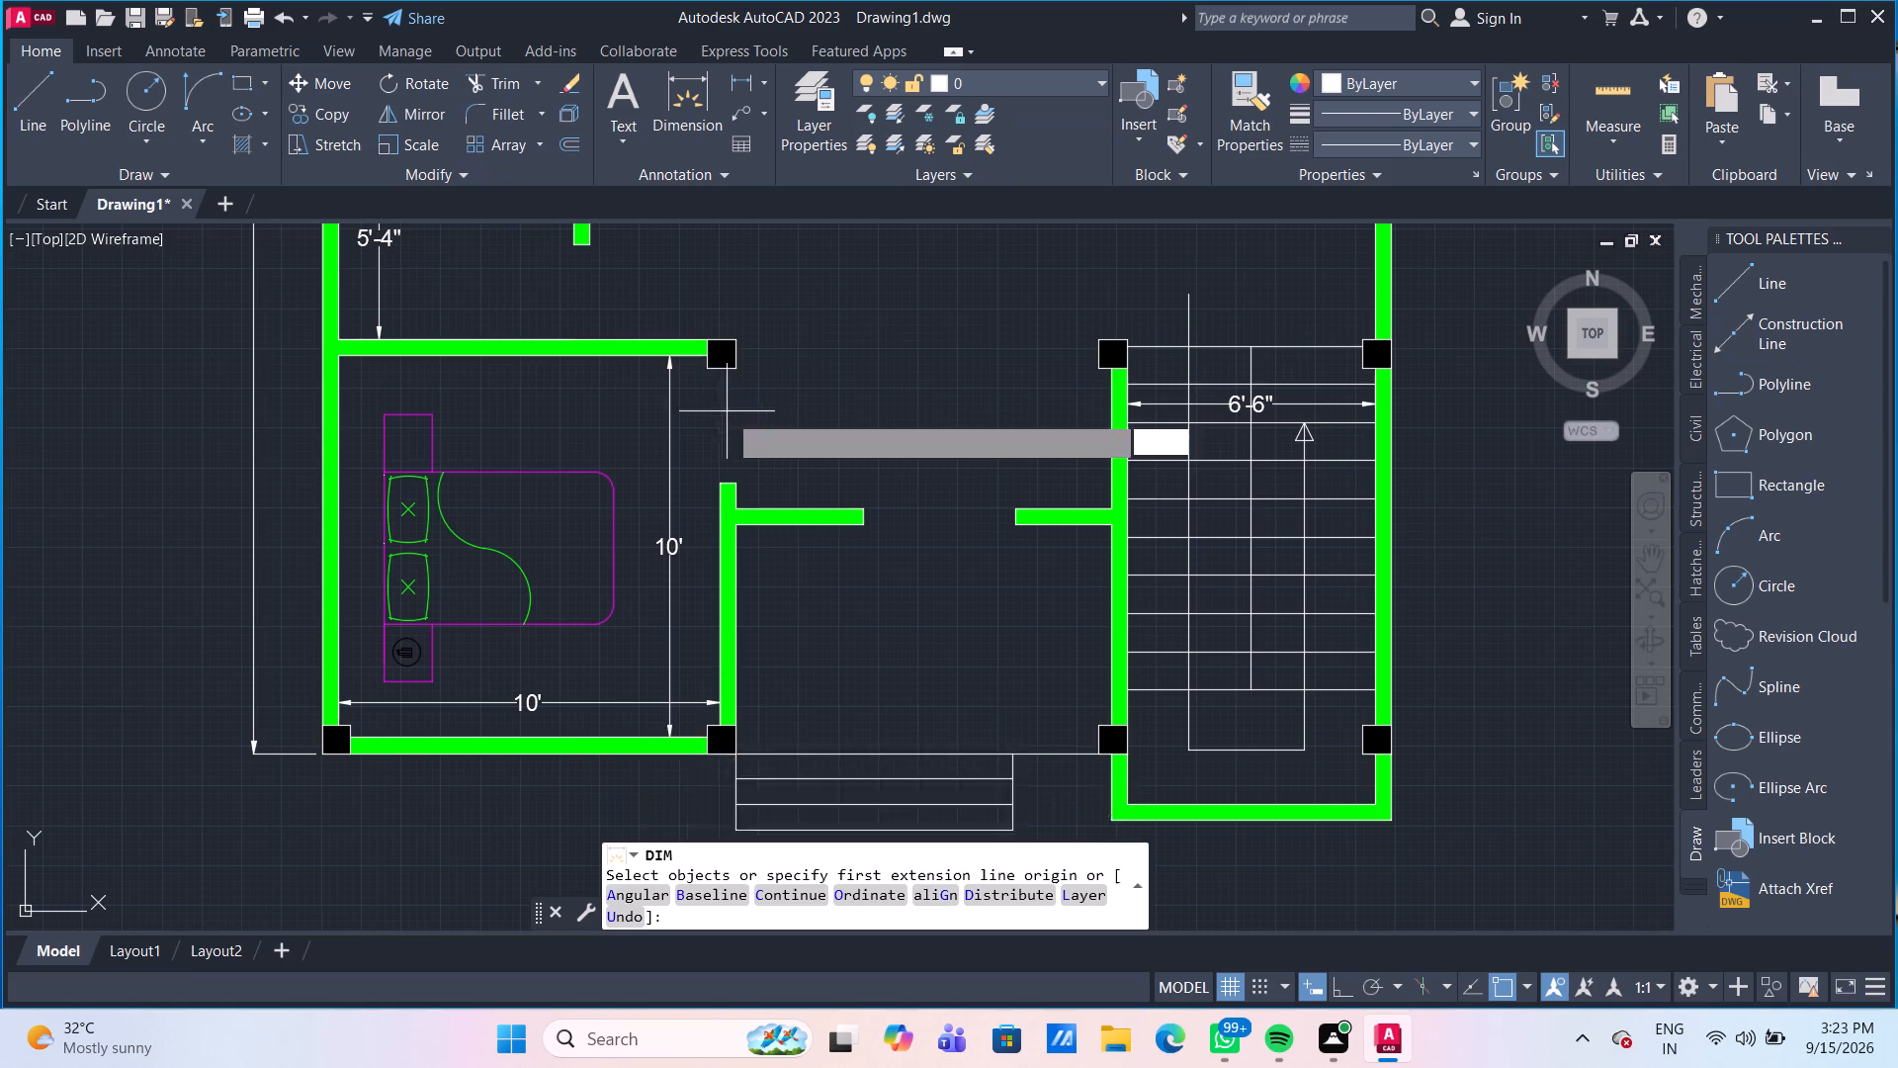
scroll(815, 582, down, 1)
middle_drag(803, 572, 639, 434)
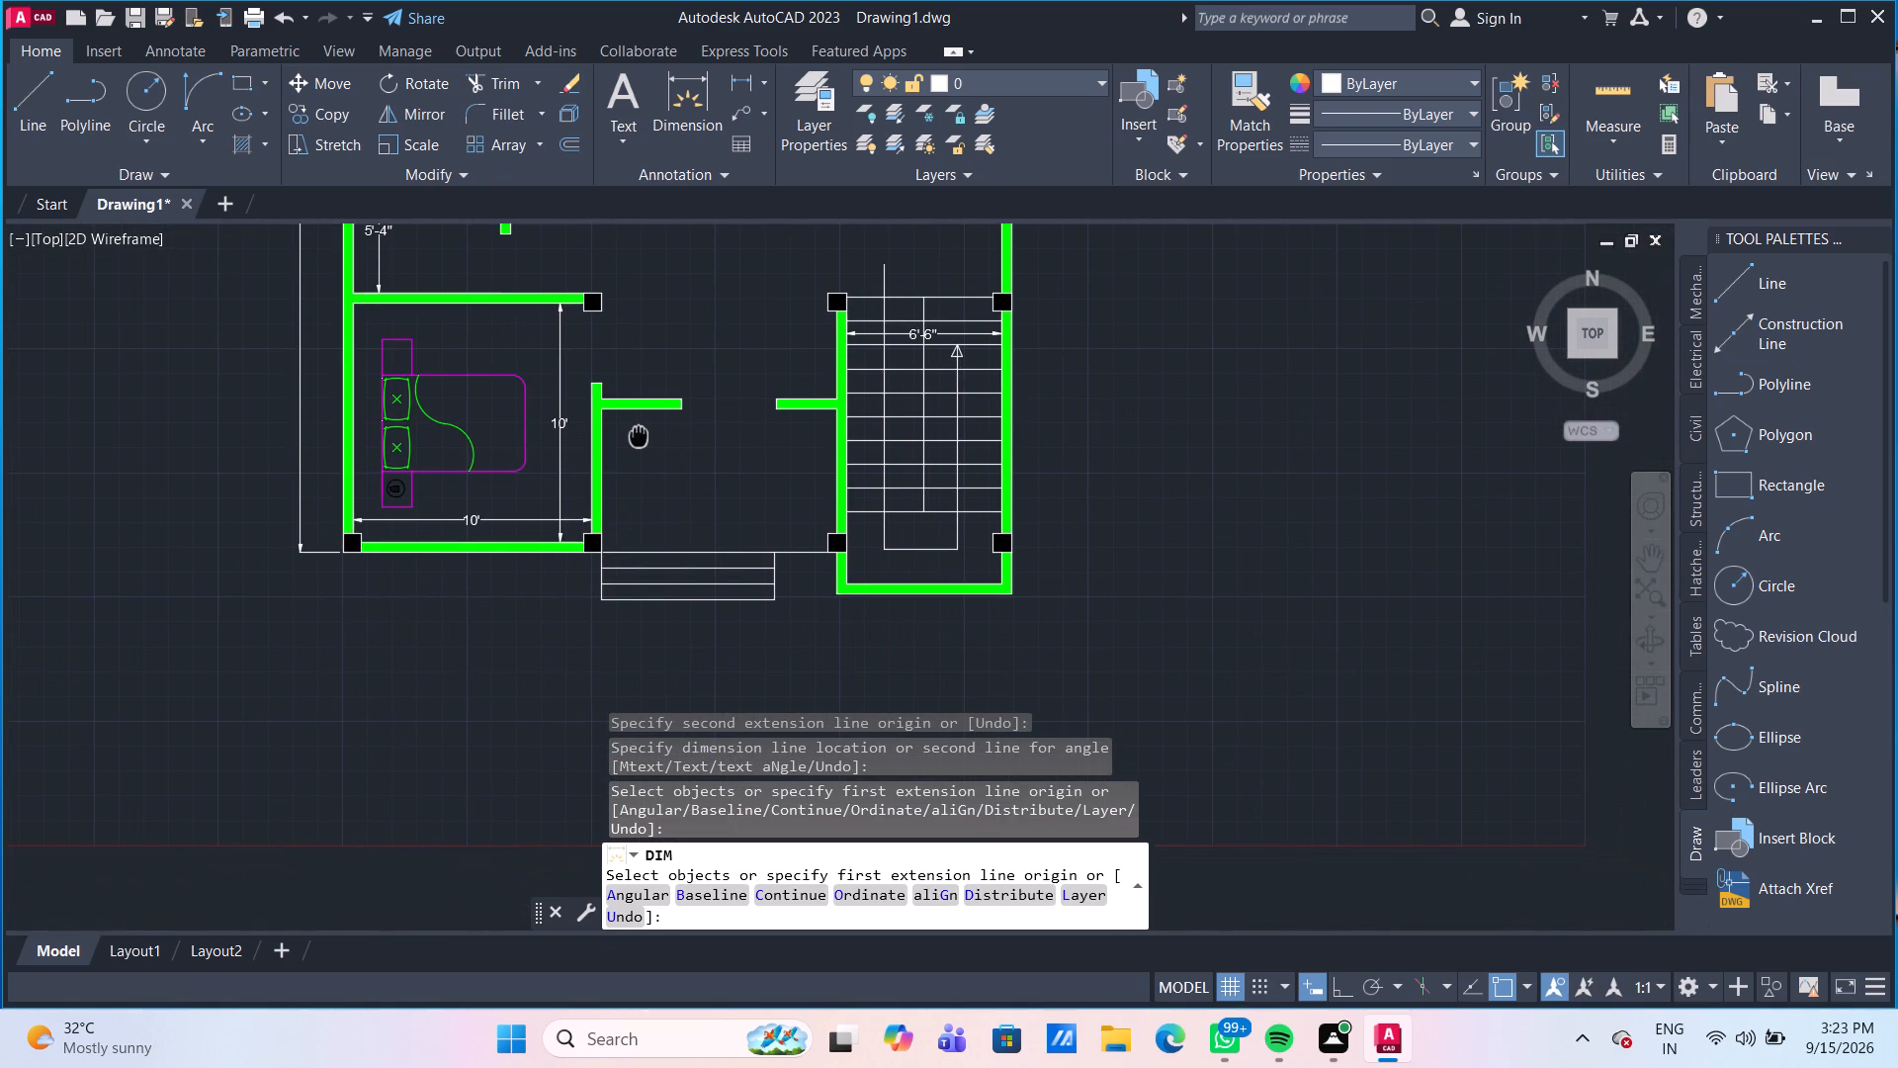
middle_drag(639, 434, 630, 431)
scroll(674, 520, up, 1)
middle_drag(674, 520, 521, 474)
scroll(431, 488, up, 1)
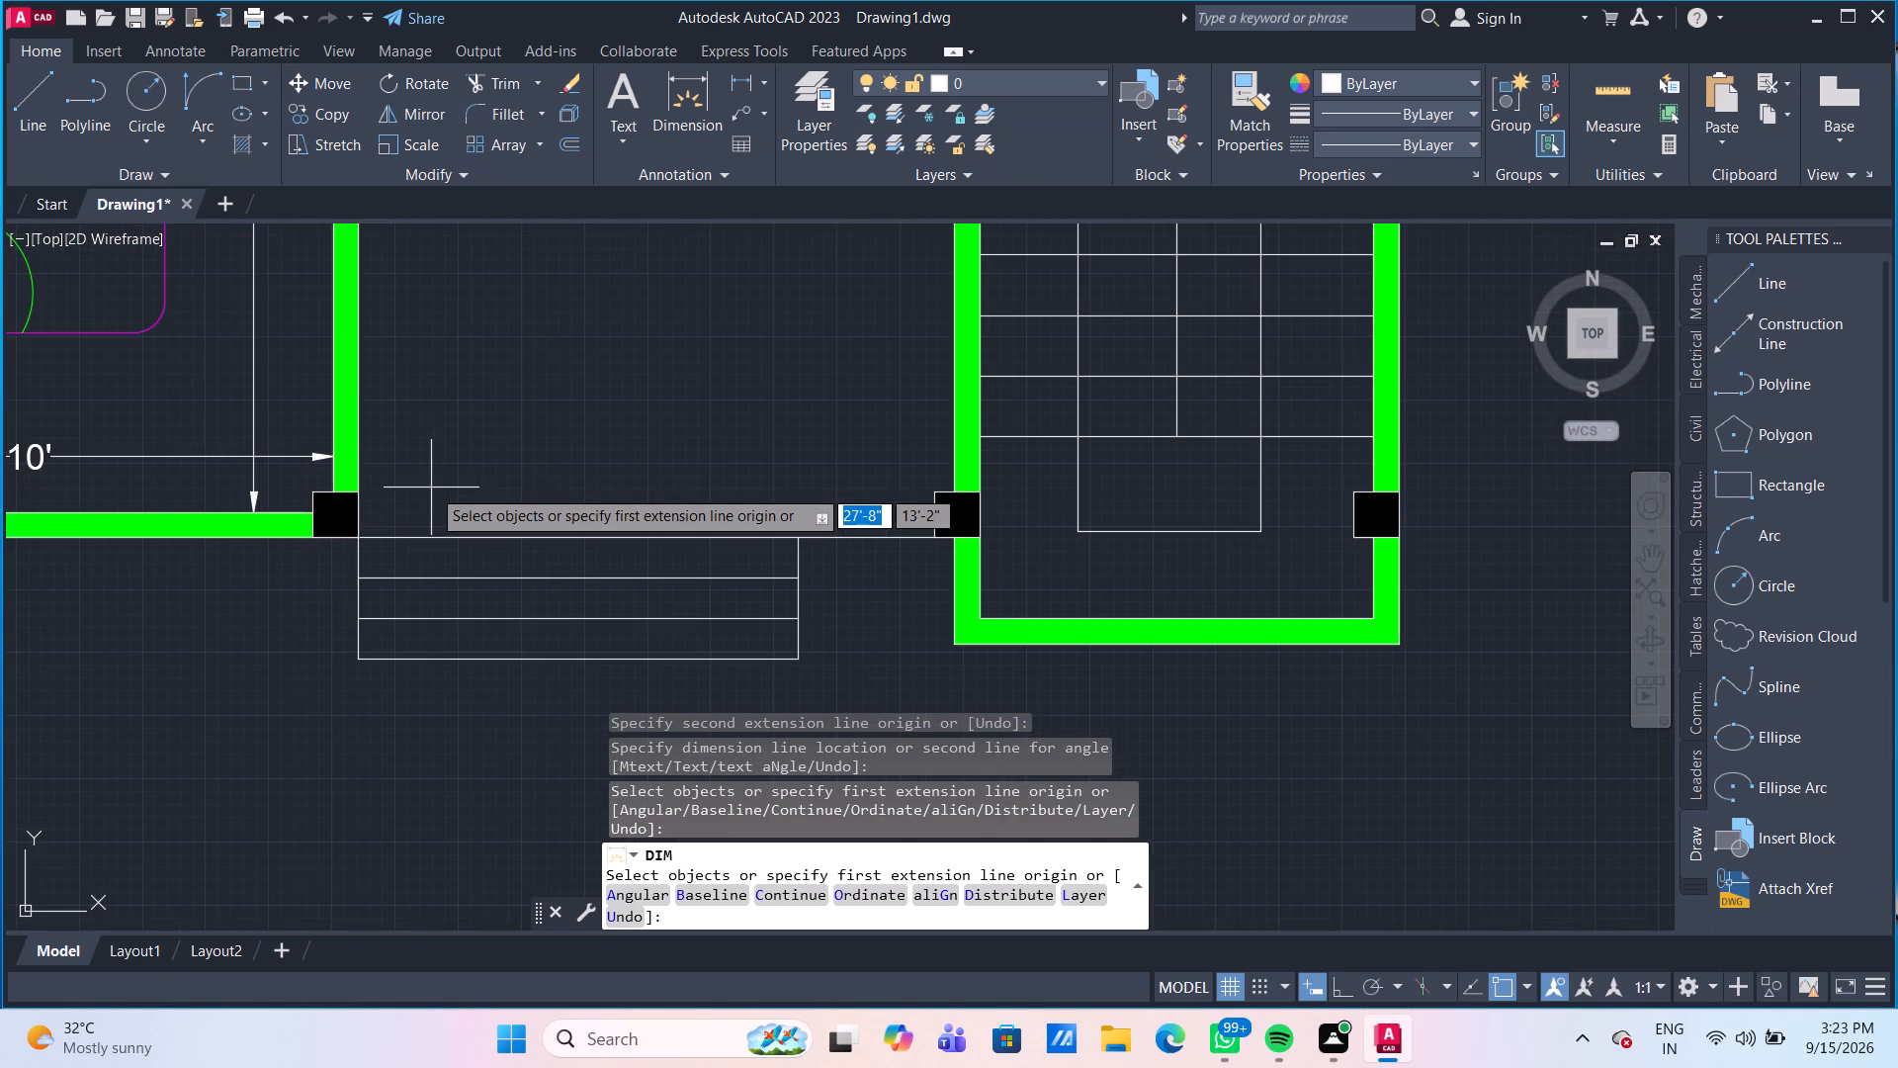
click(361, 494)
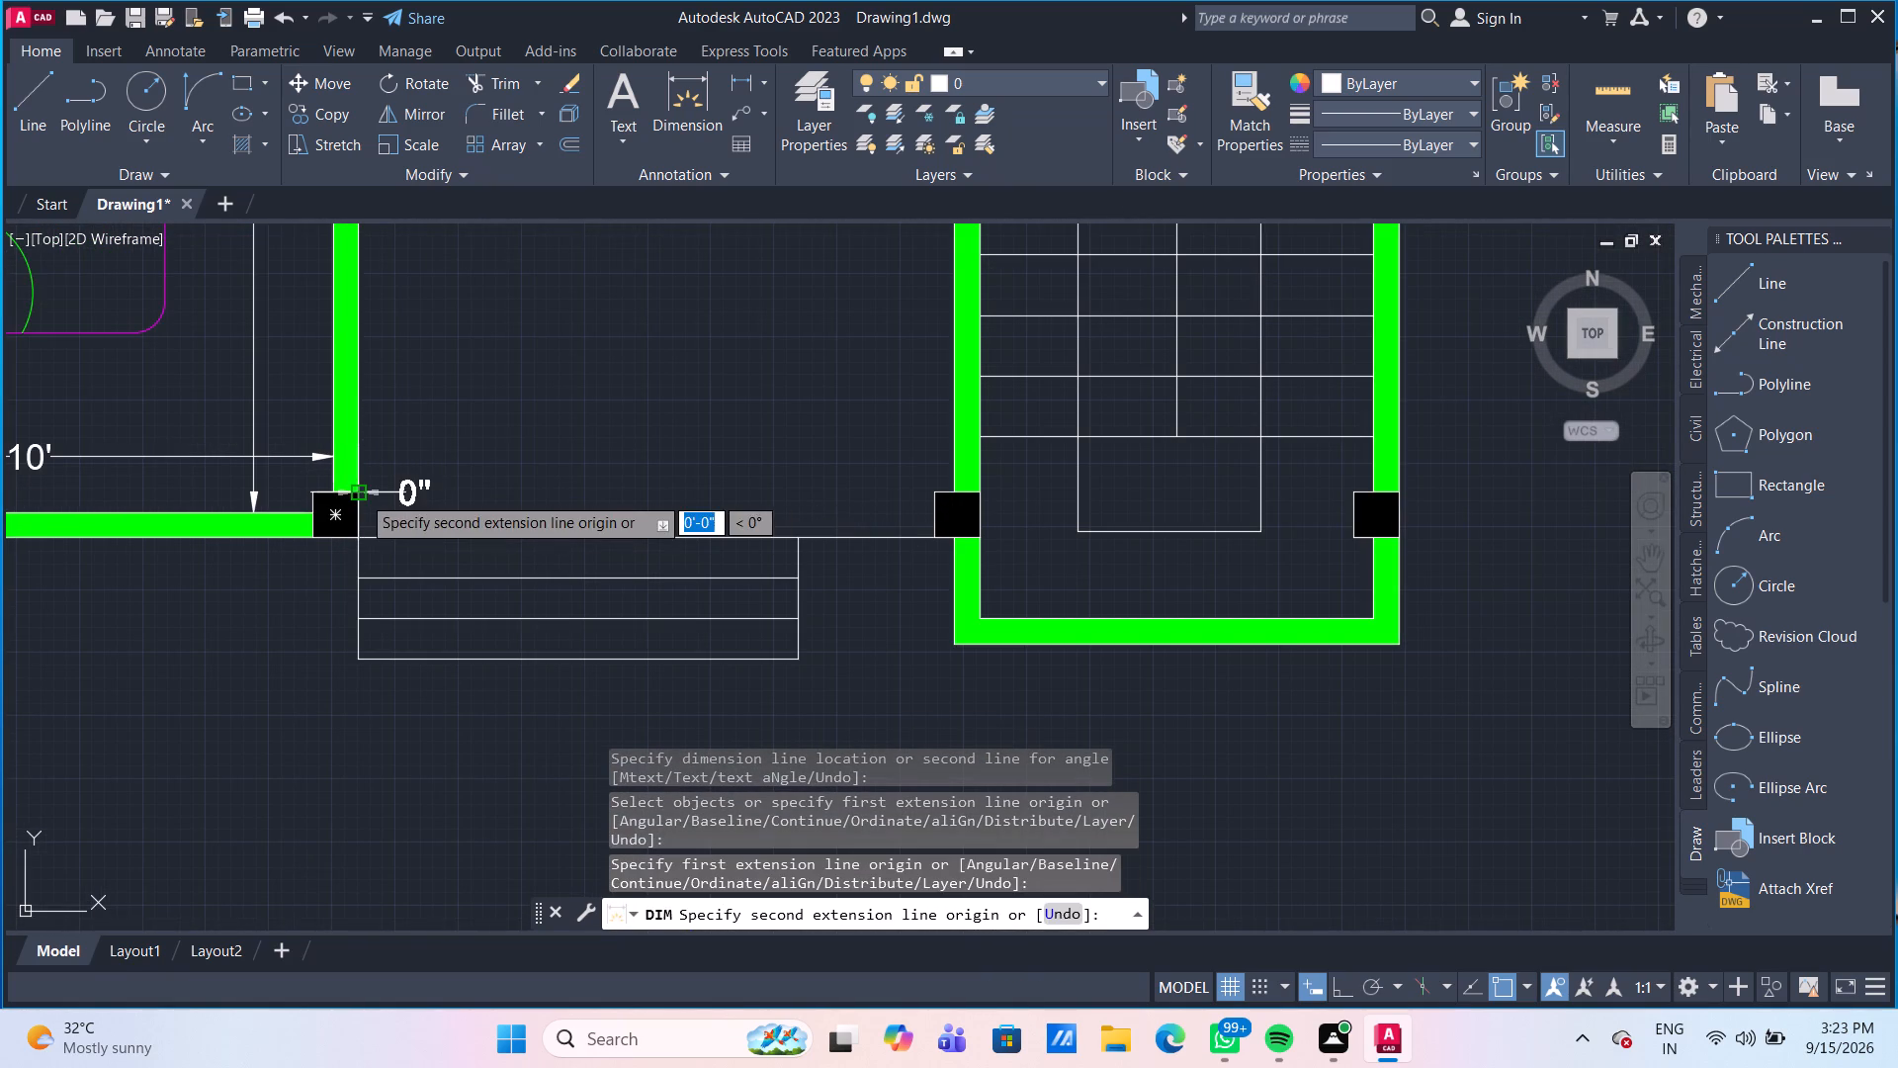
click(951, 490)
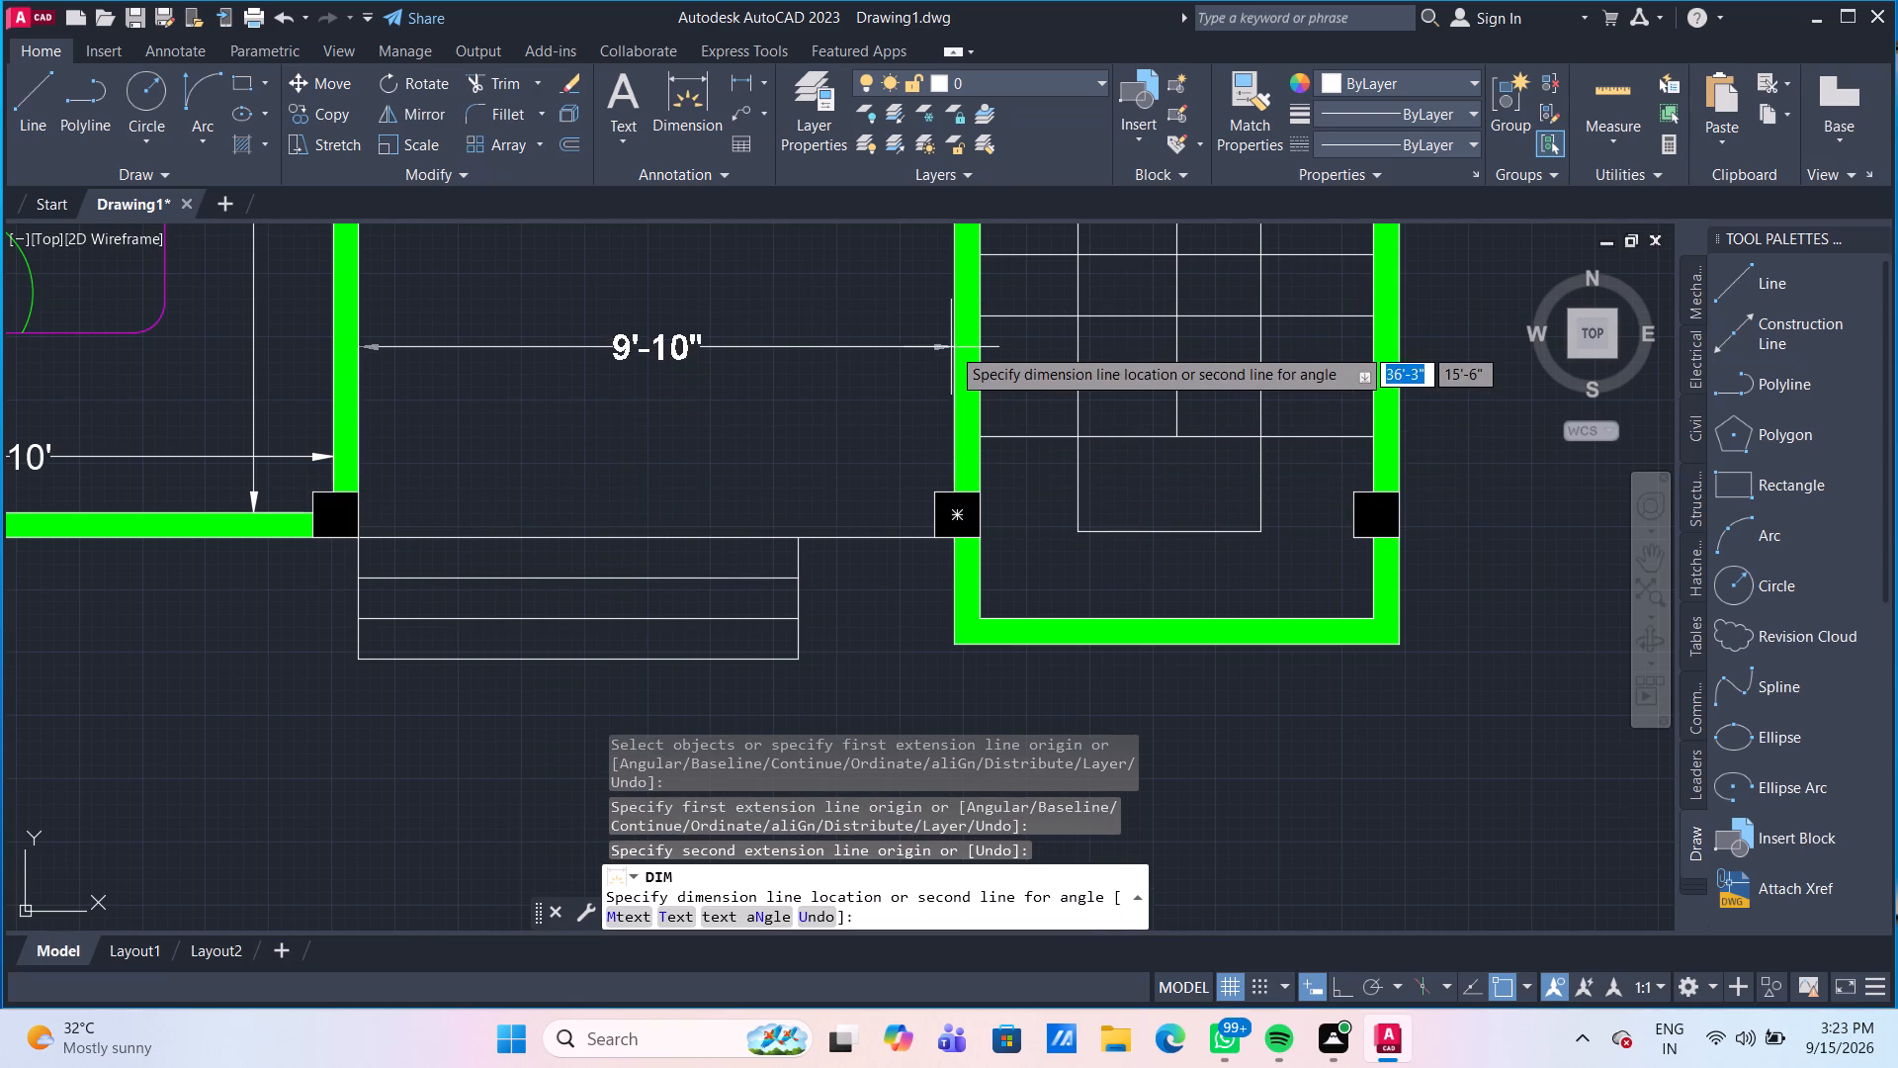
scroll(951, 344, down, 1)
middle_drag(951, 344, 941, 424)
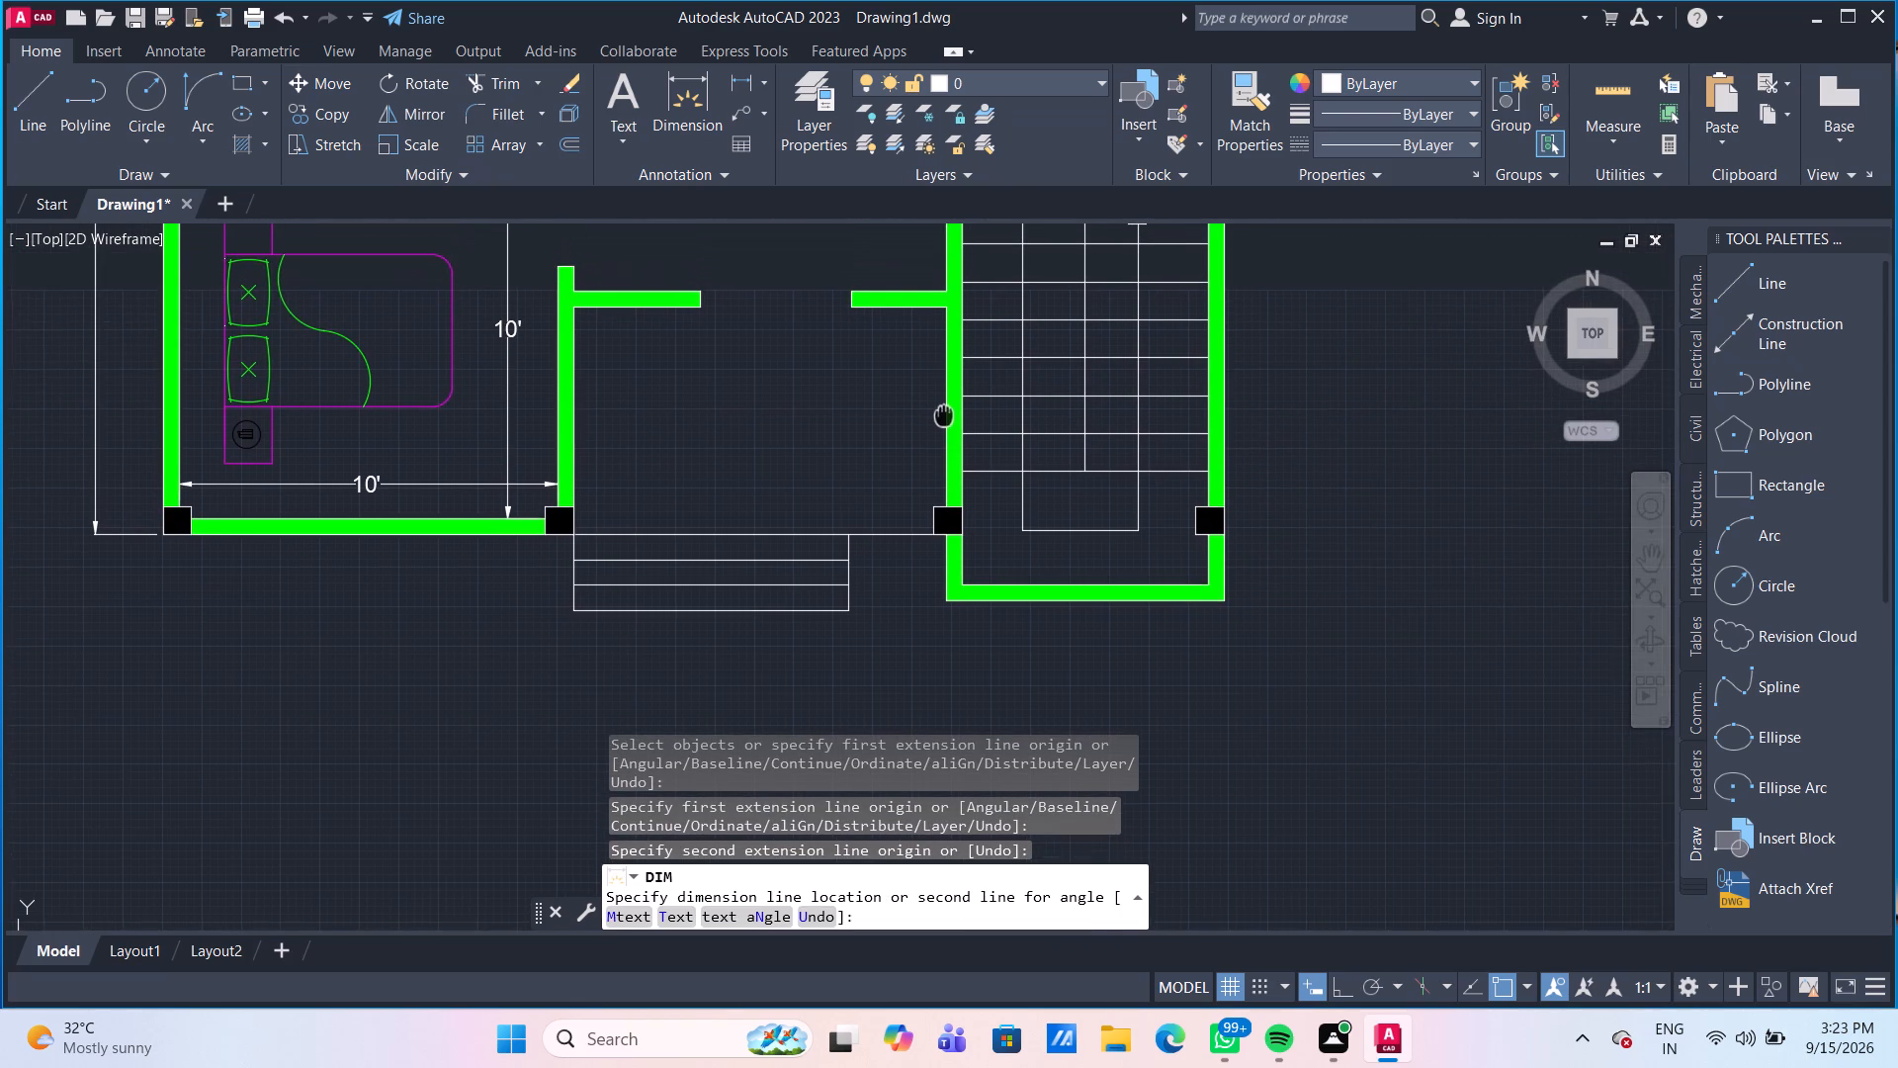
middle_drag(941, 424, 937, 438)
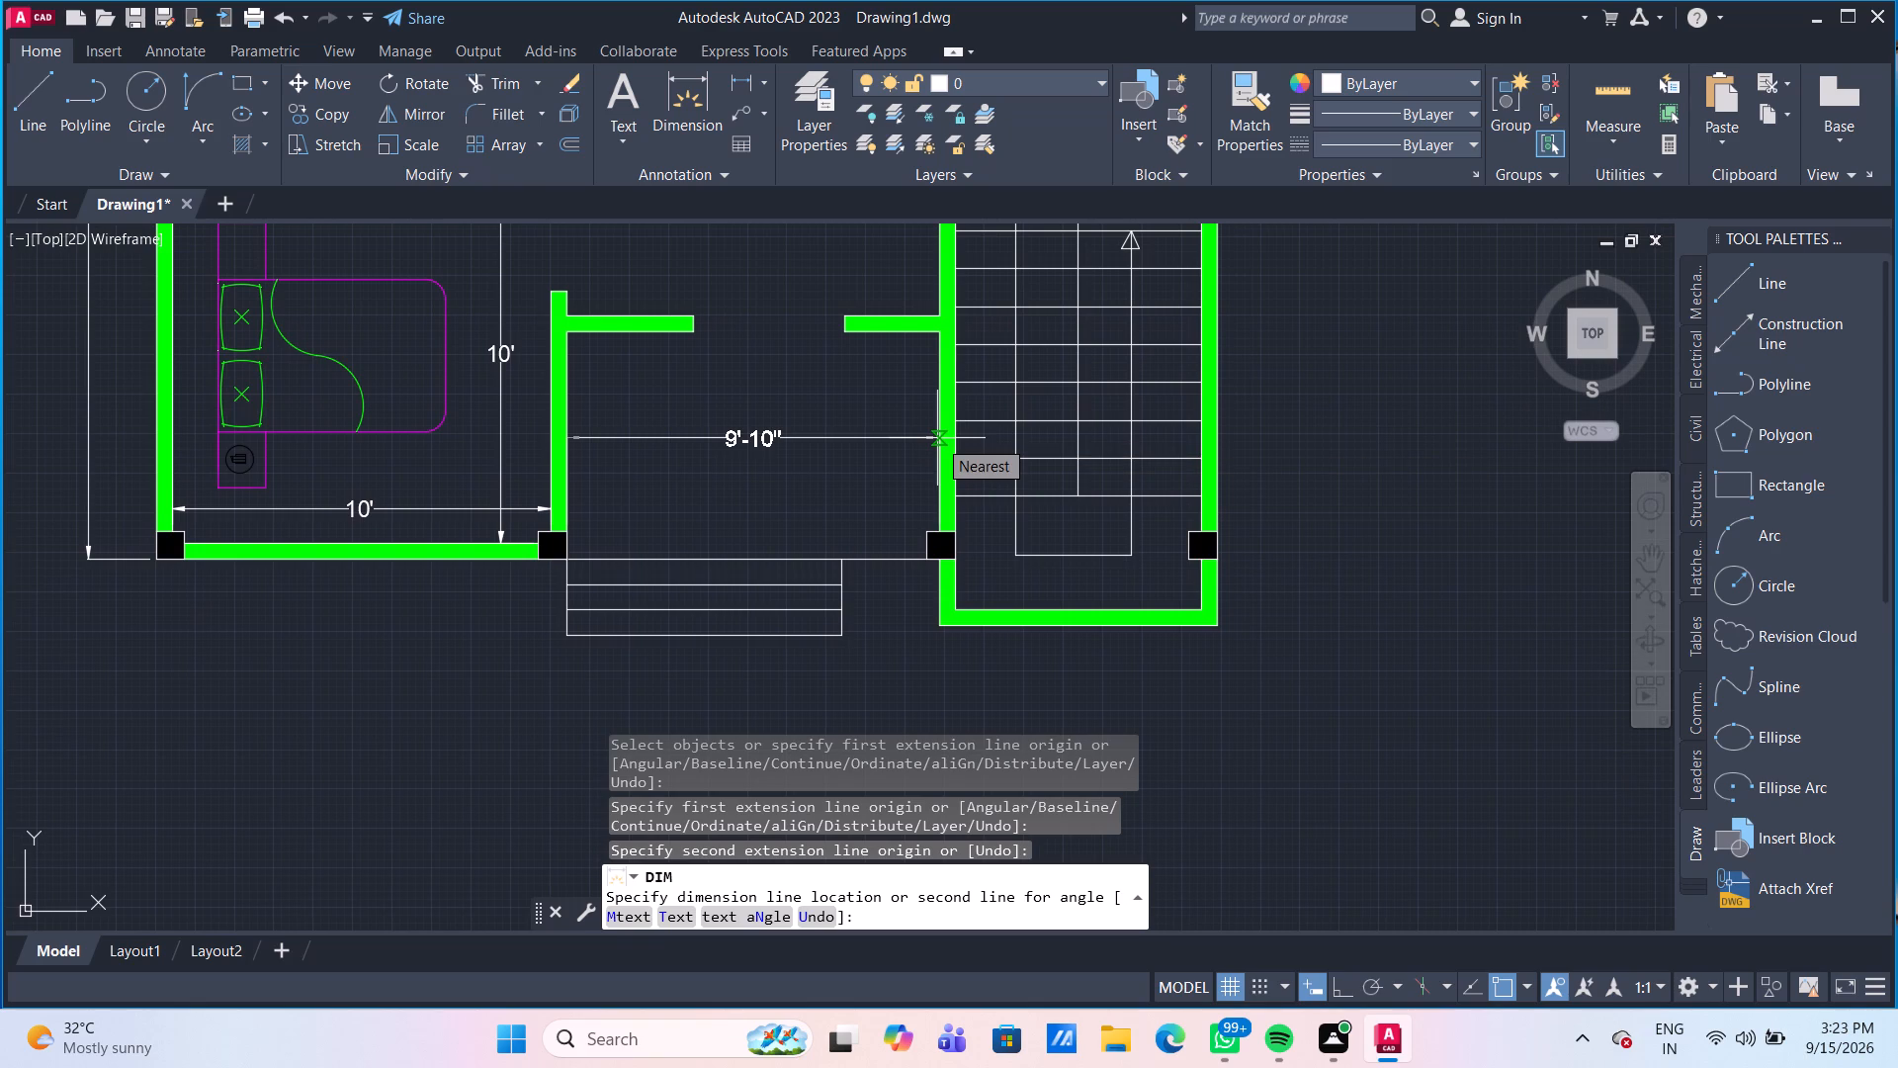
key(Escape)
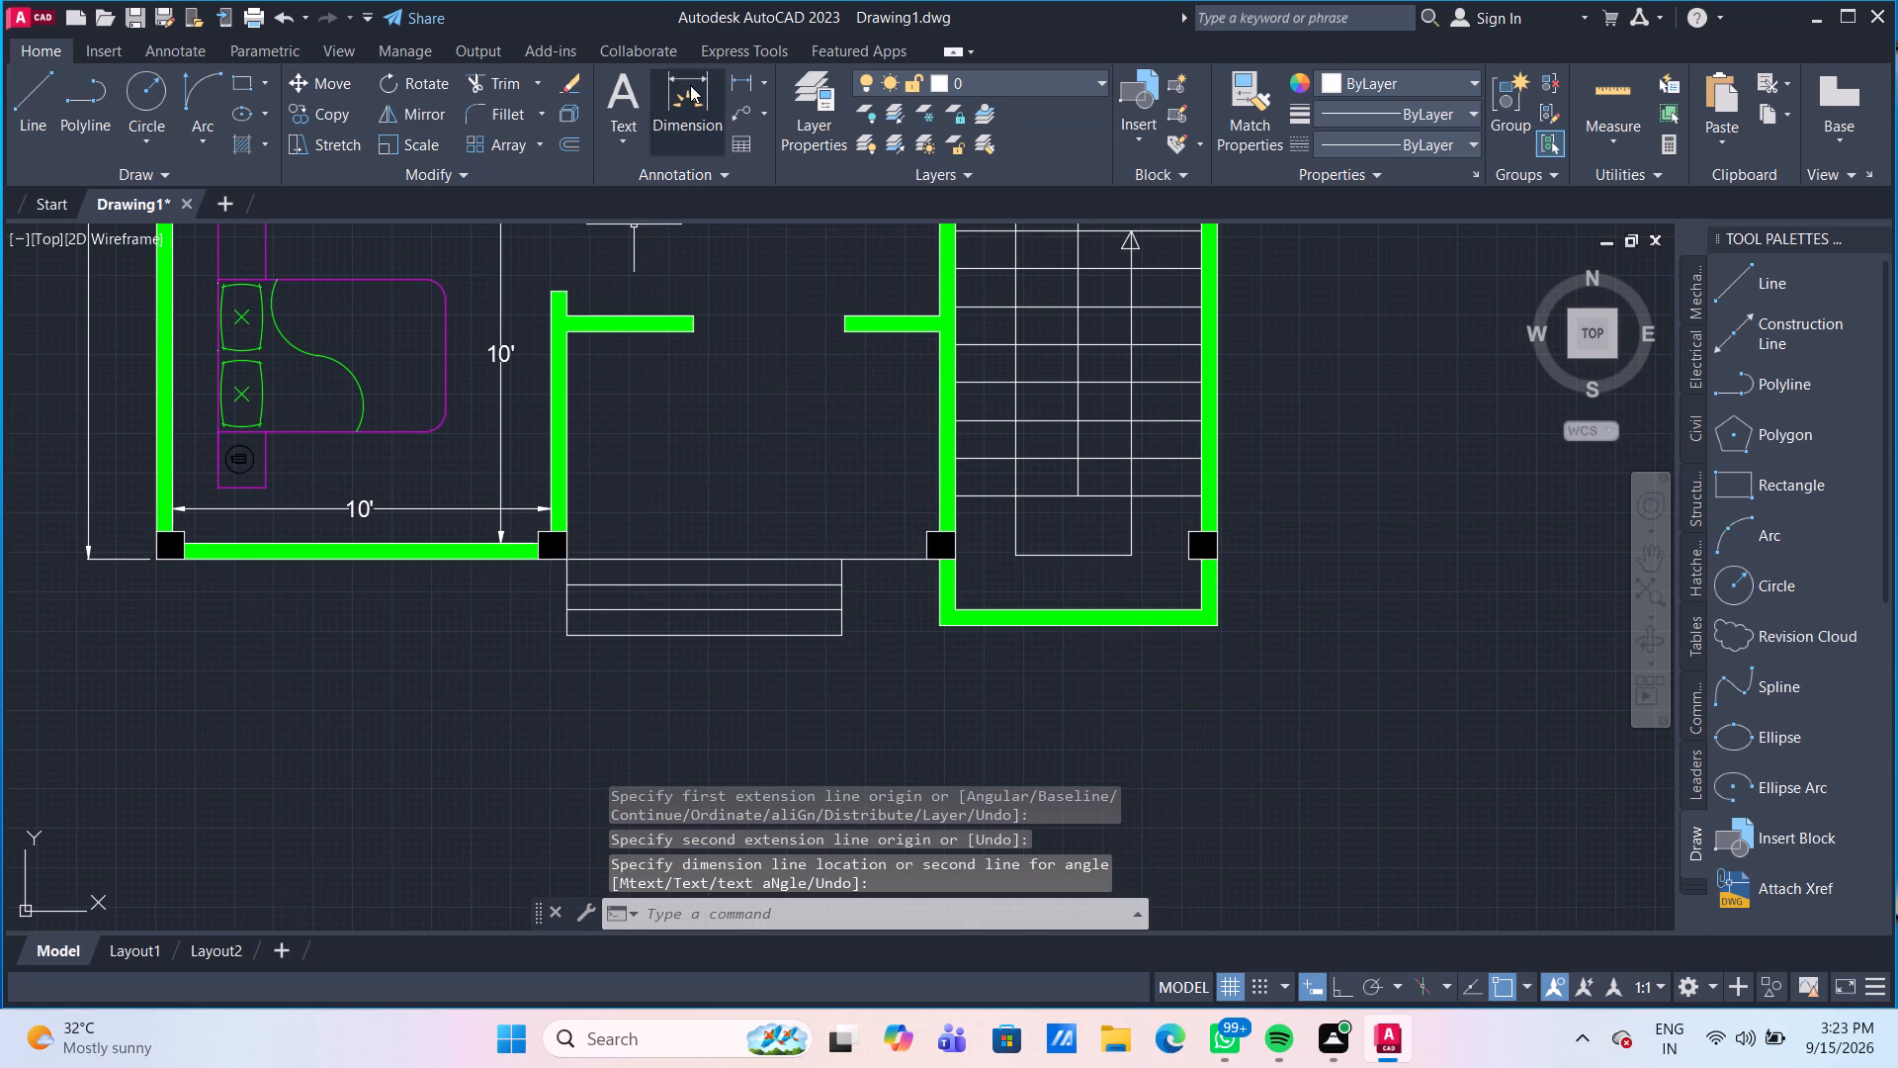
Dimension the entrance area's width between the bedroom and staircase walls, placing the line a little below its short upper walls.
click(690, 85)
scroll(559, 331, up, 1)
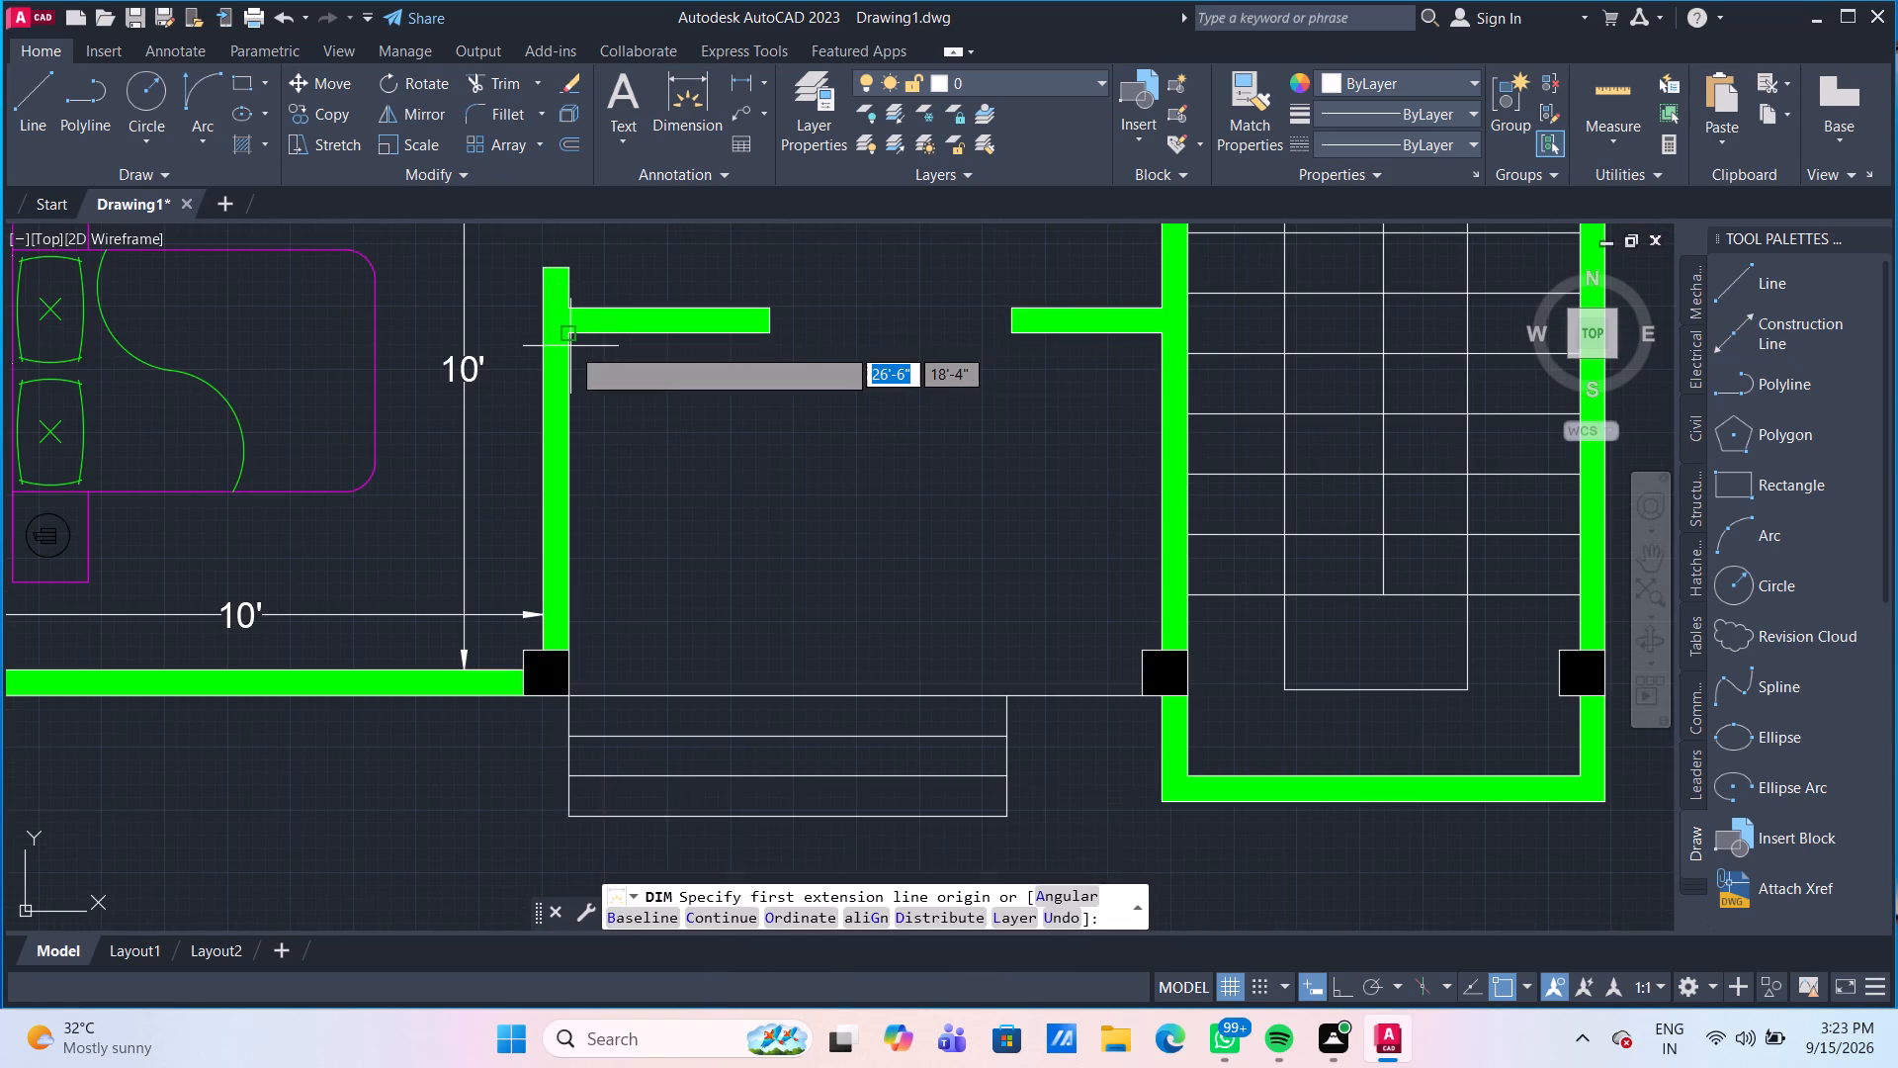
click(571, 339)
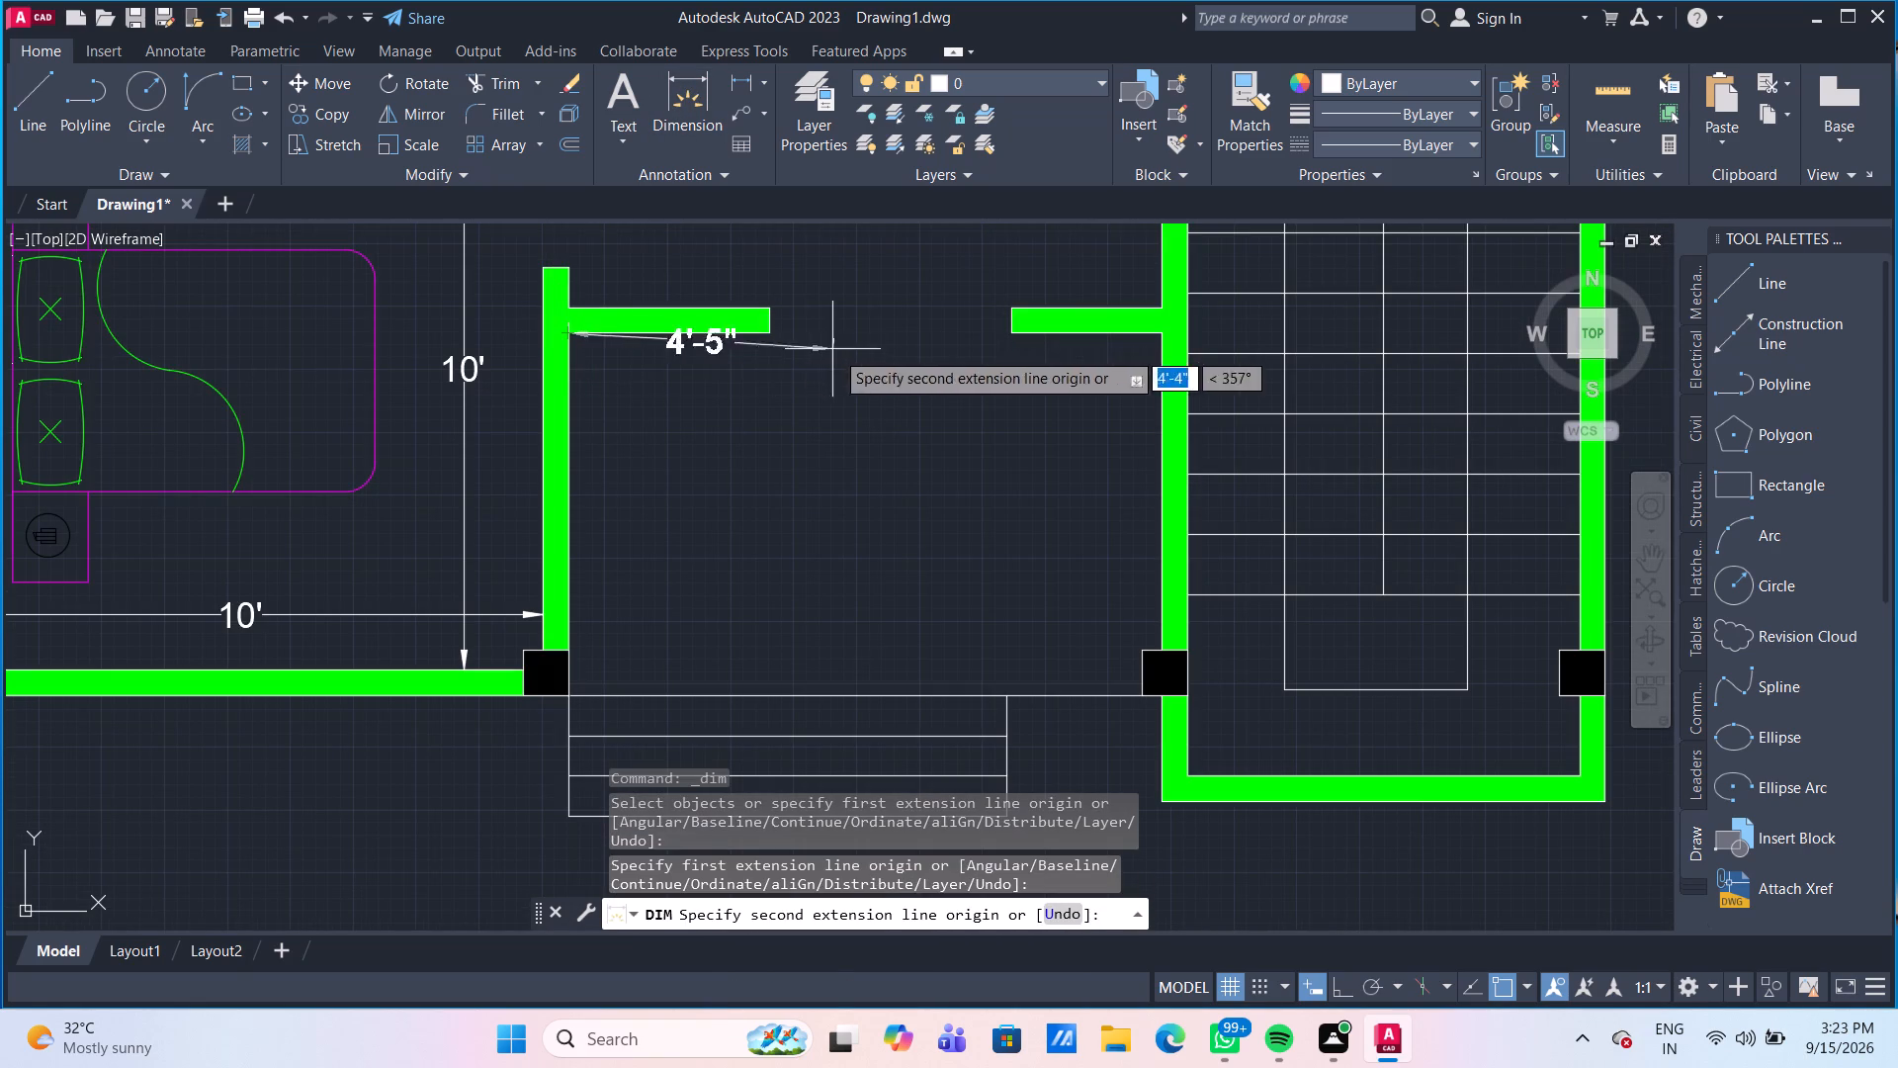
click(1160, 334)
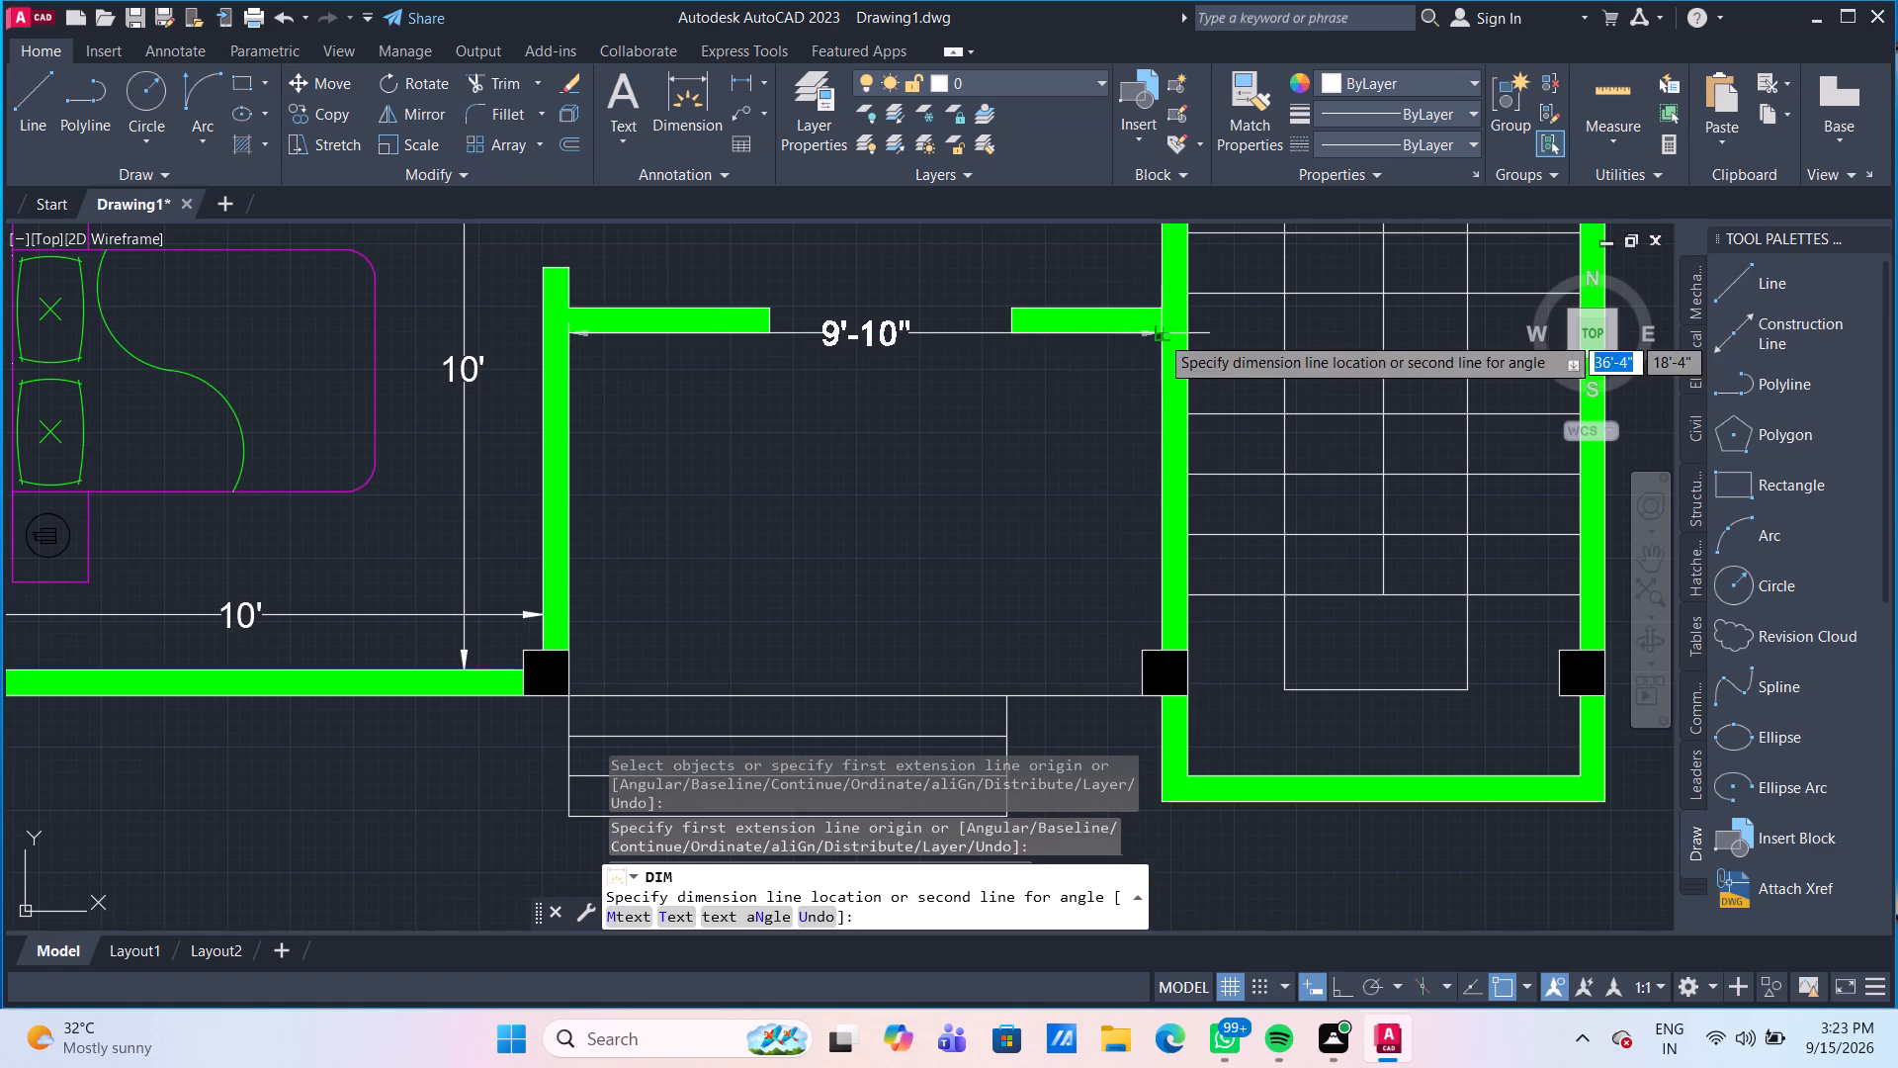
click(1144, 419)
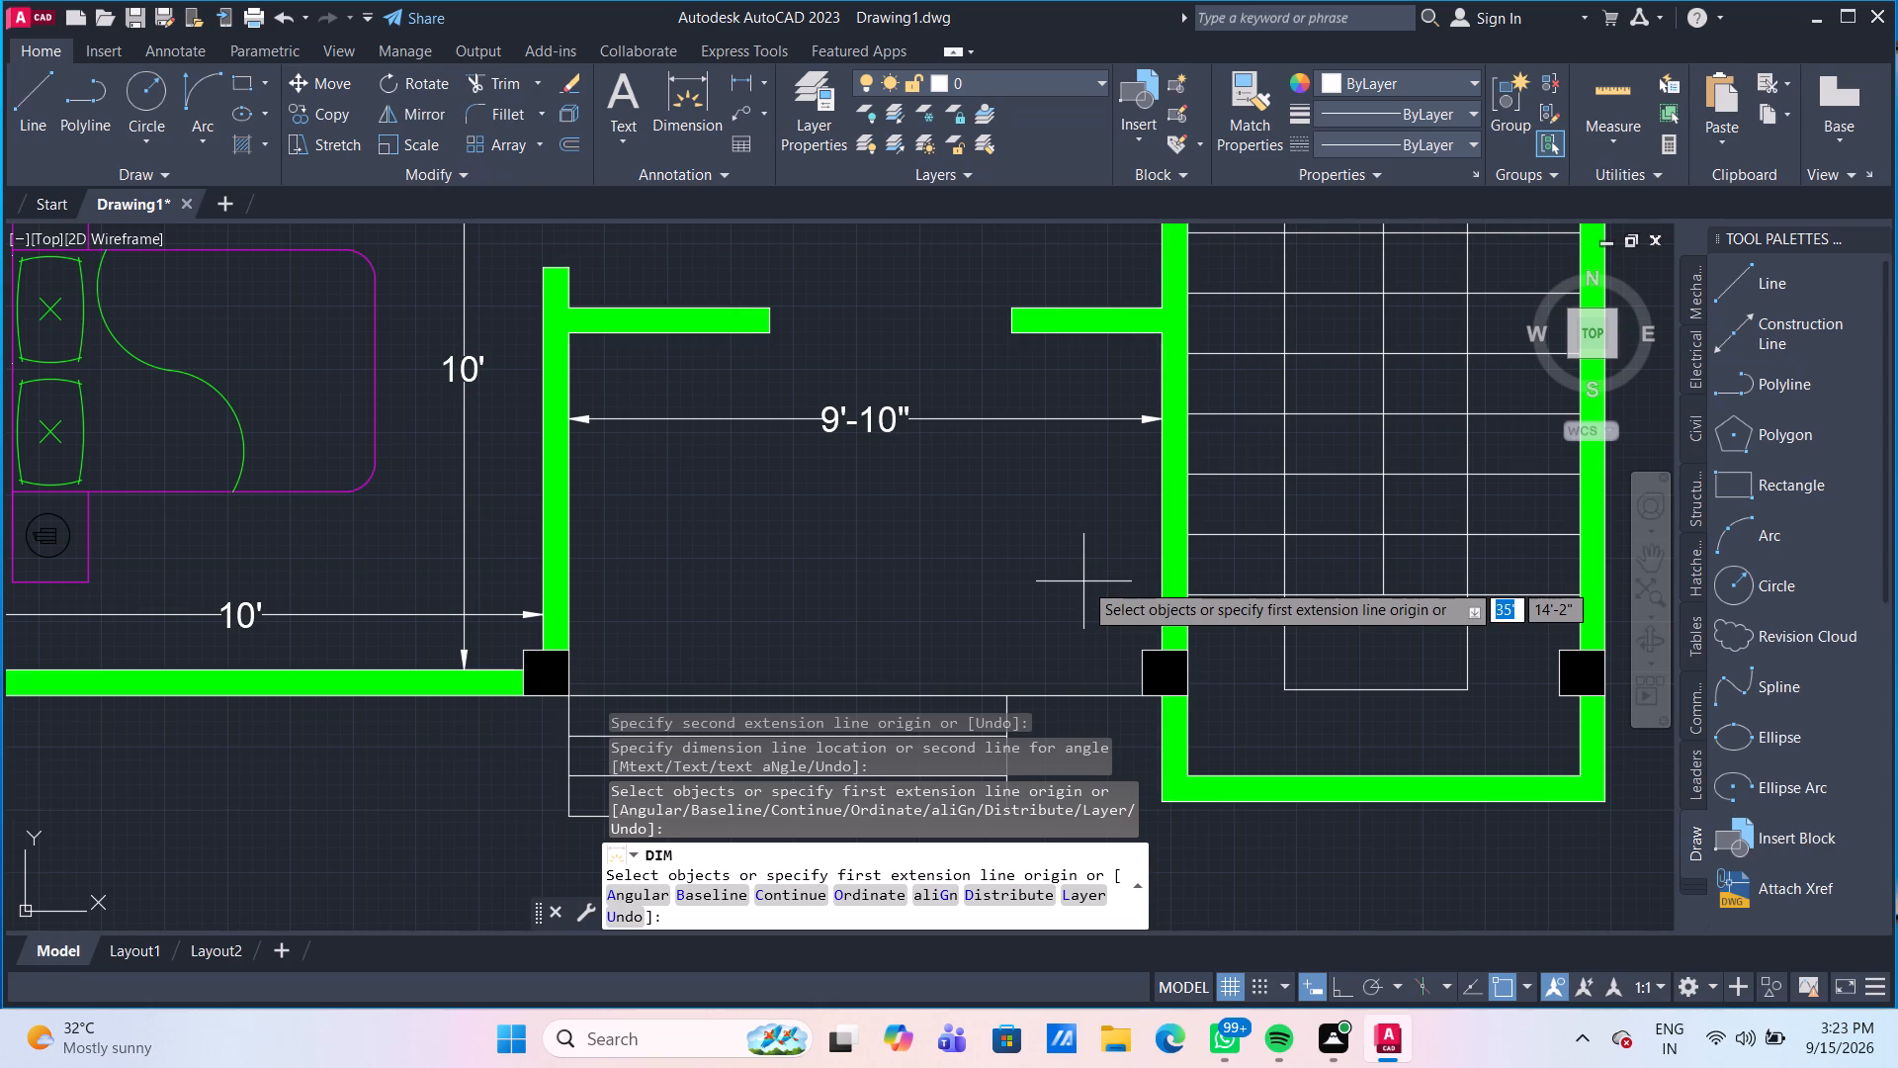
scroll(1115, 611, down, 2)
middle_drag(1087, 592, 969, 497)
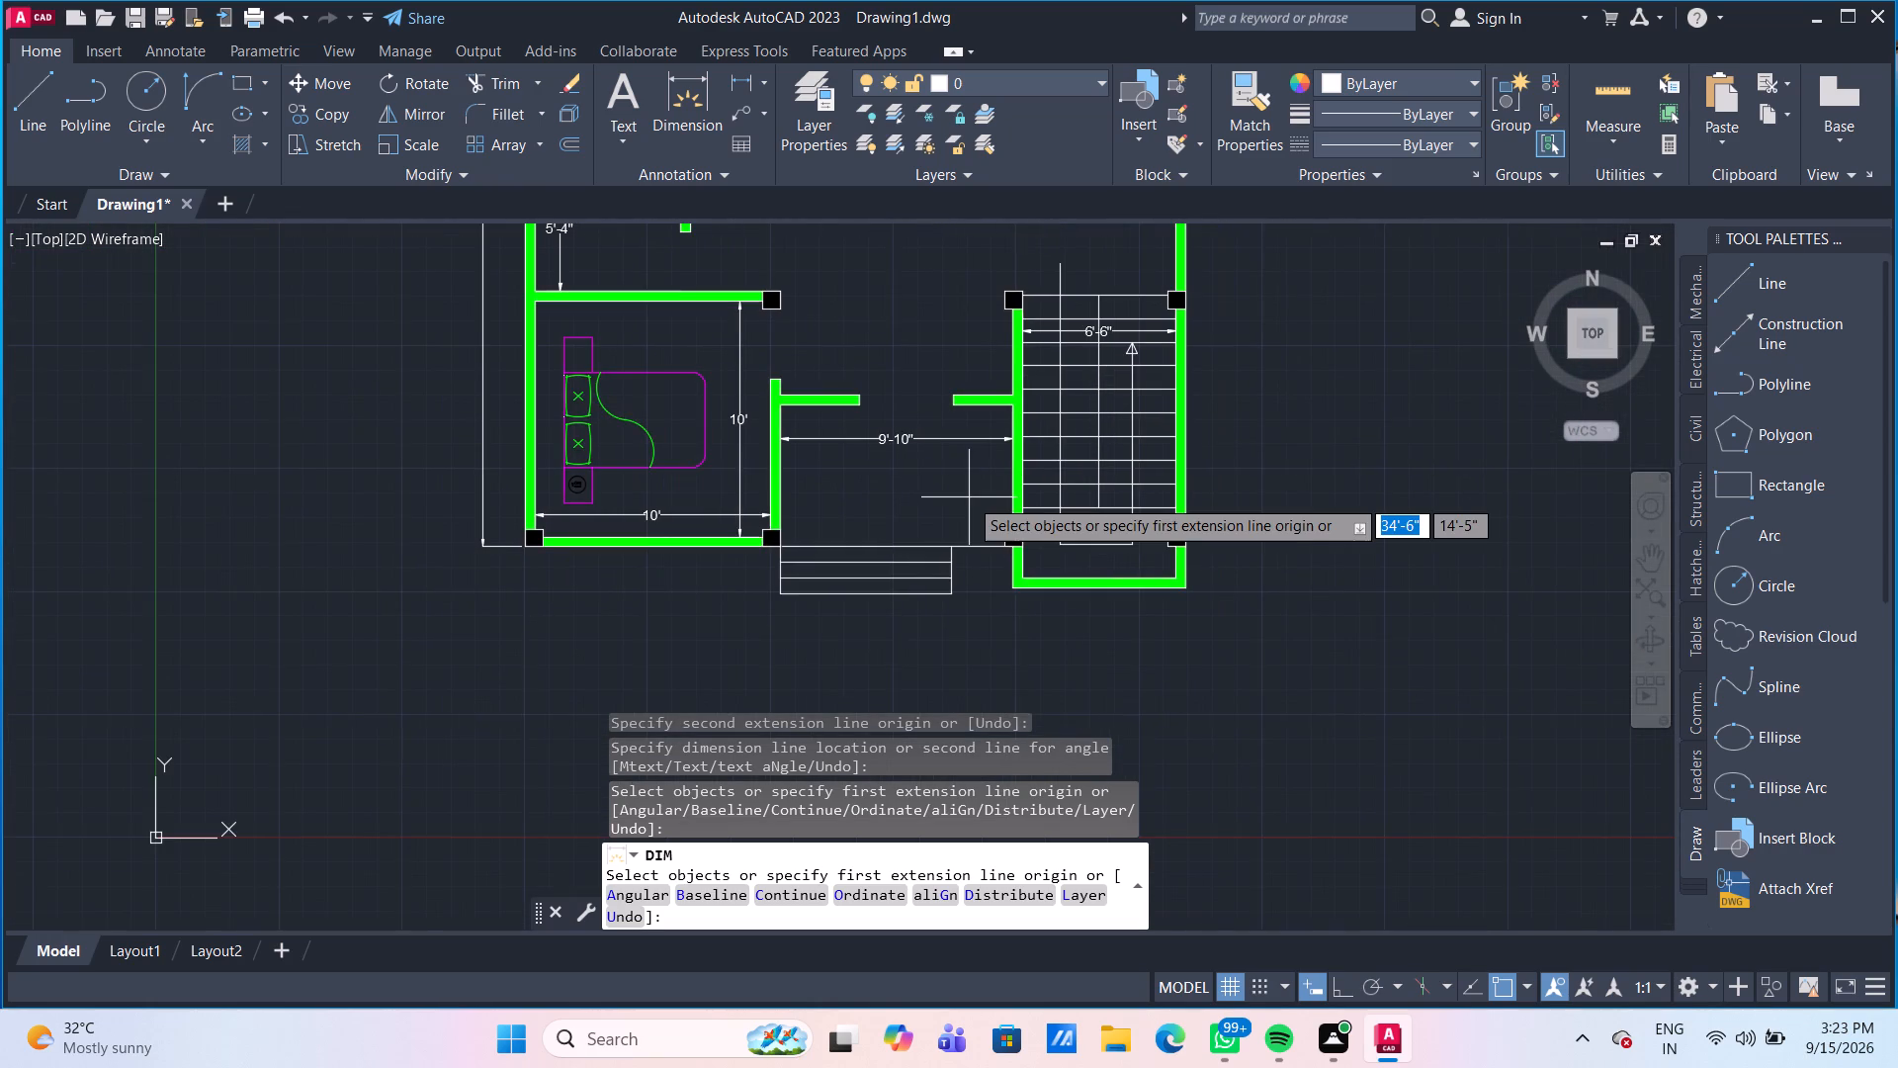
scroll(969, 497, up, 2)
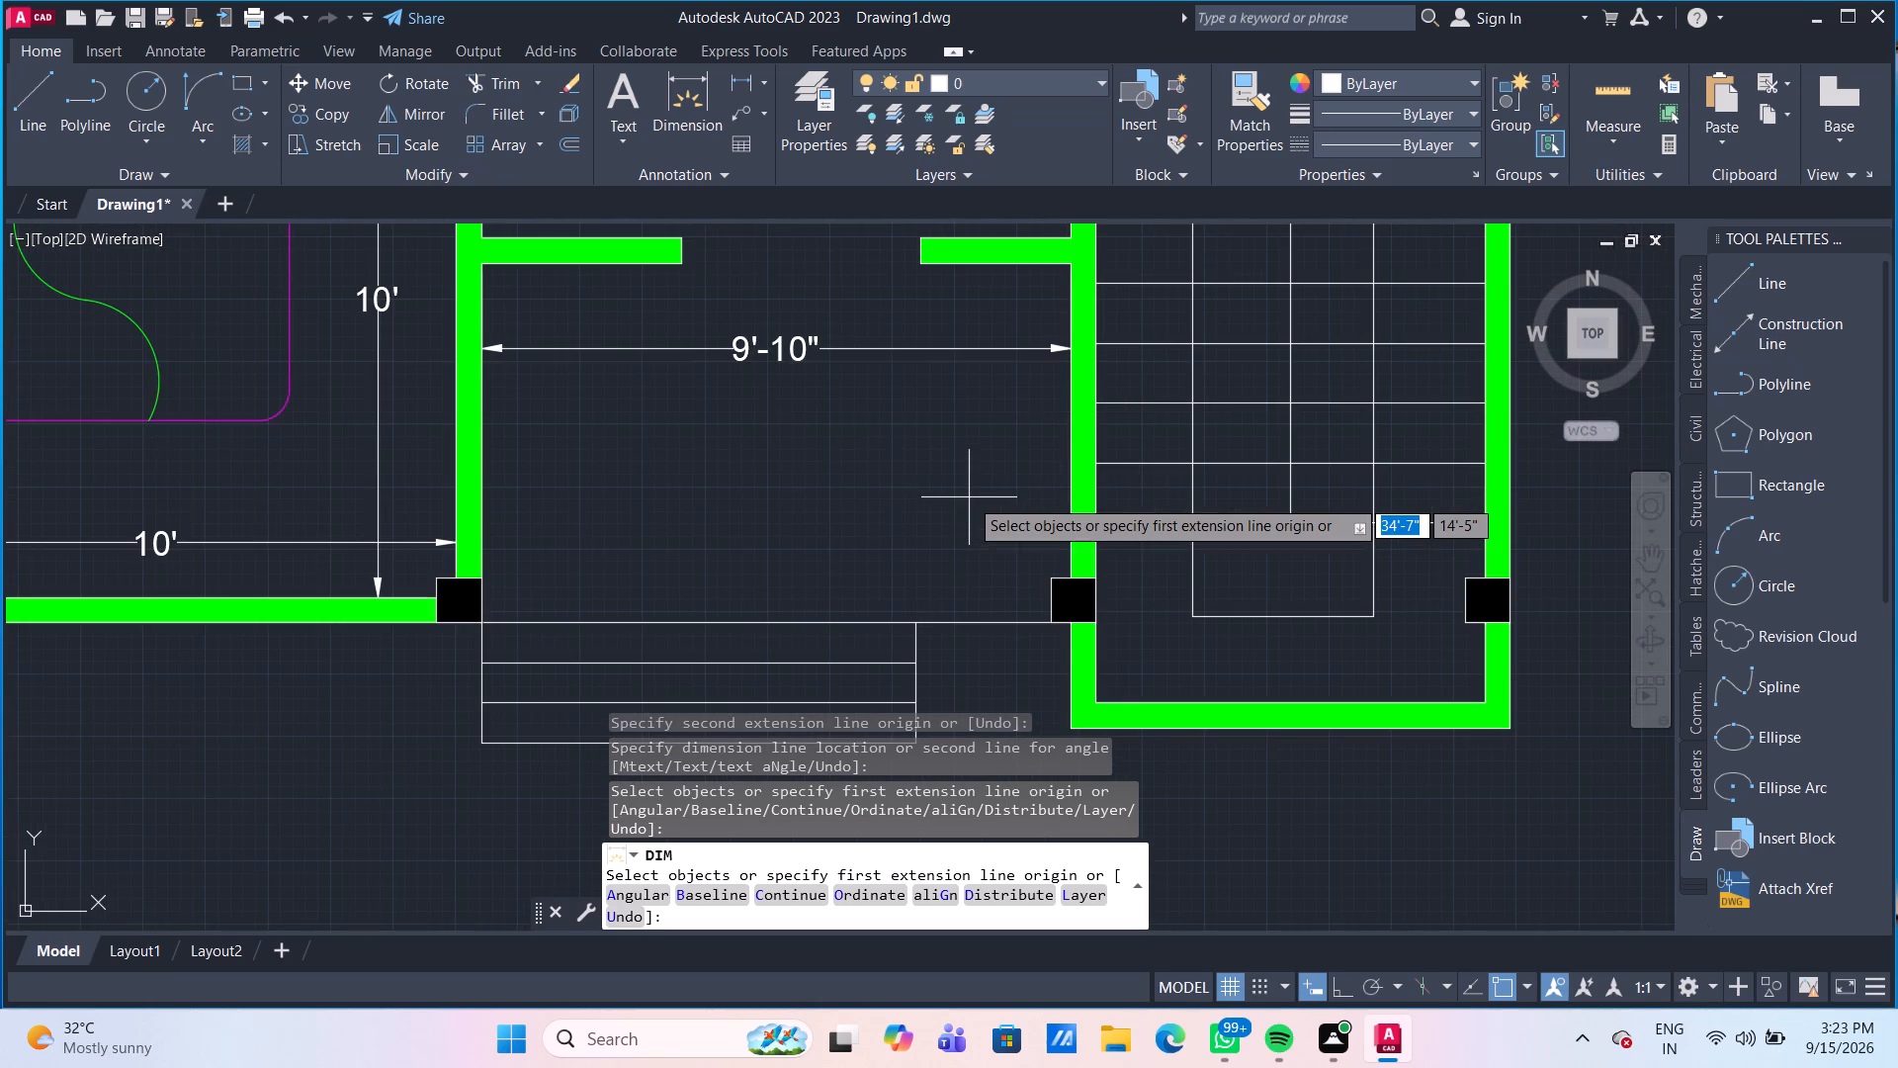
middle_click(969, 497)
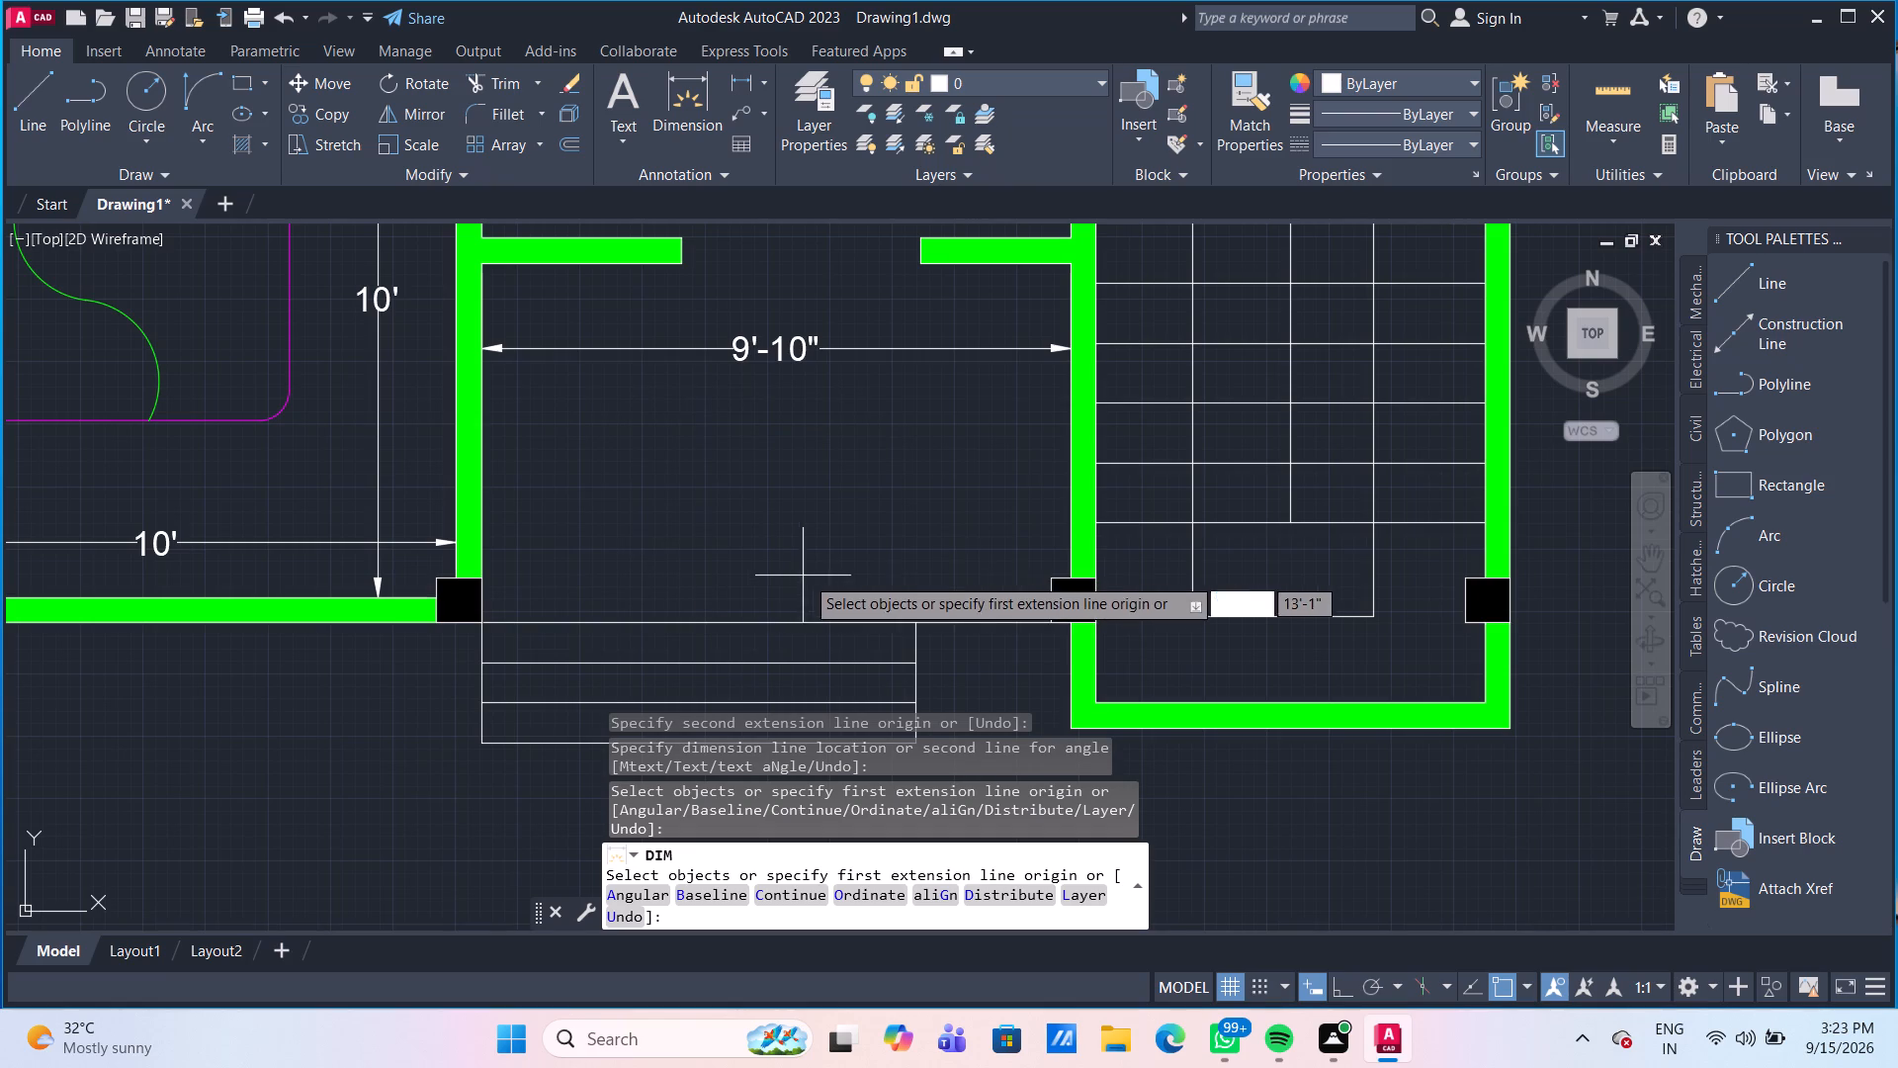
key(Escape)
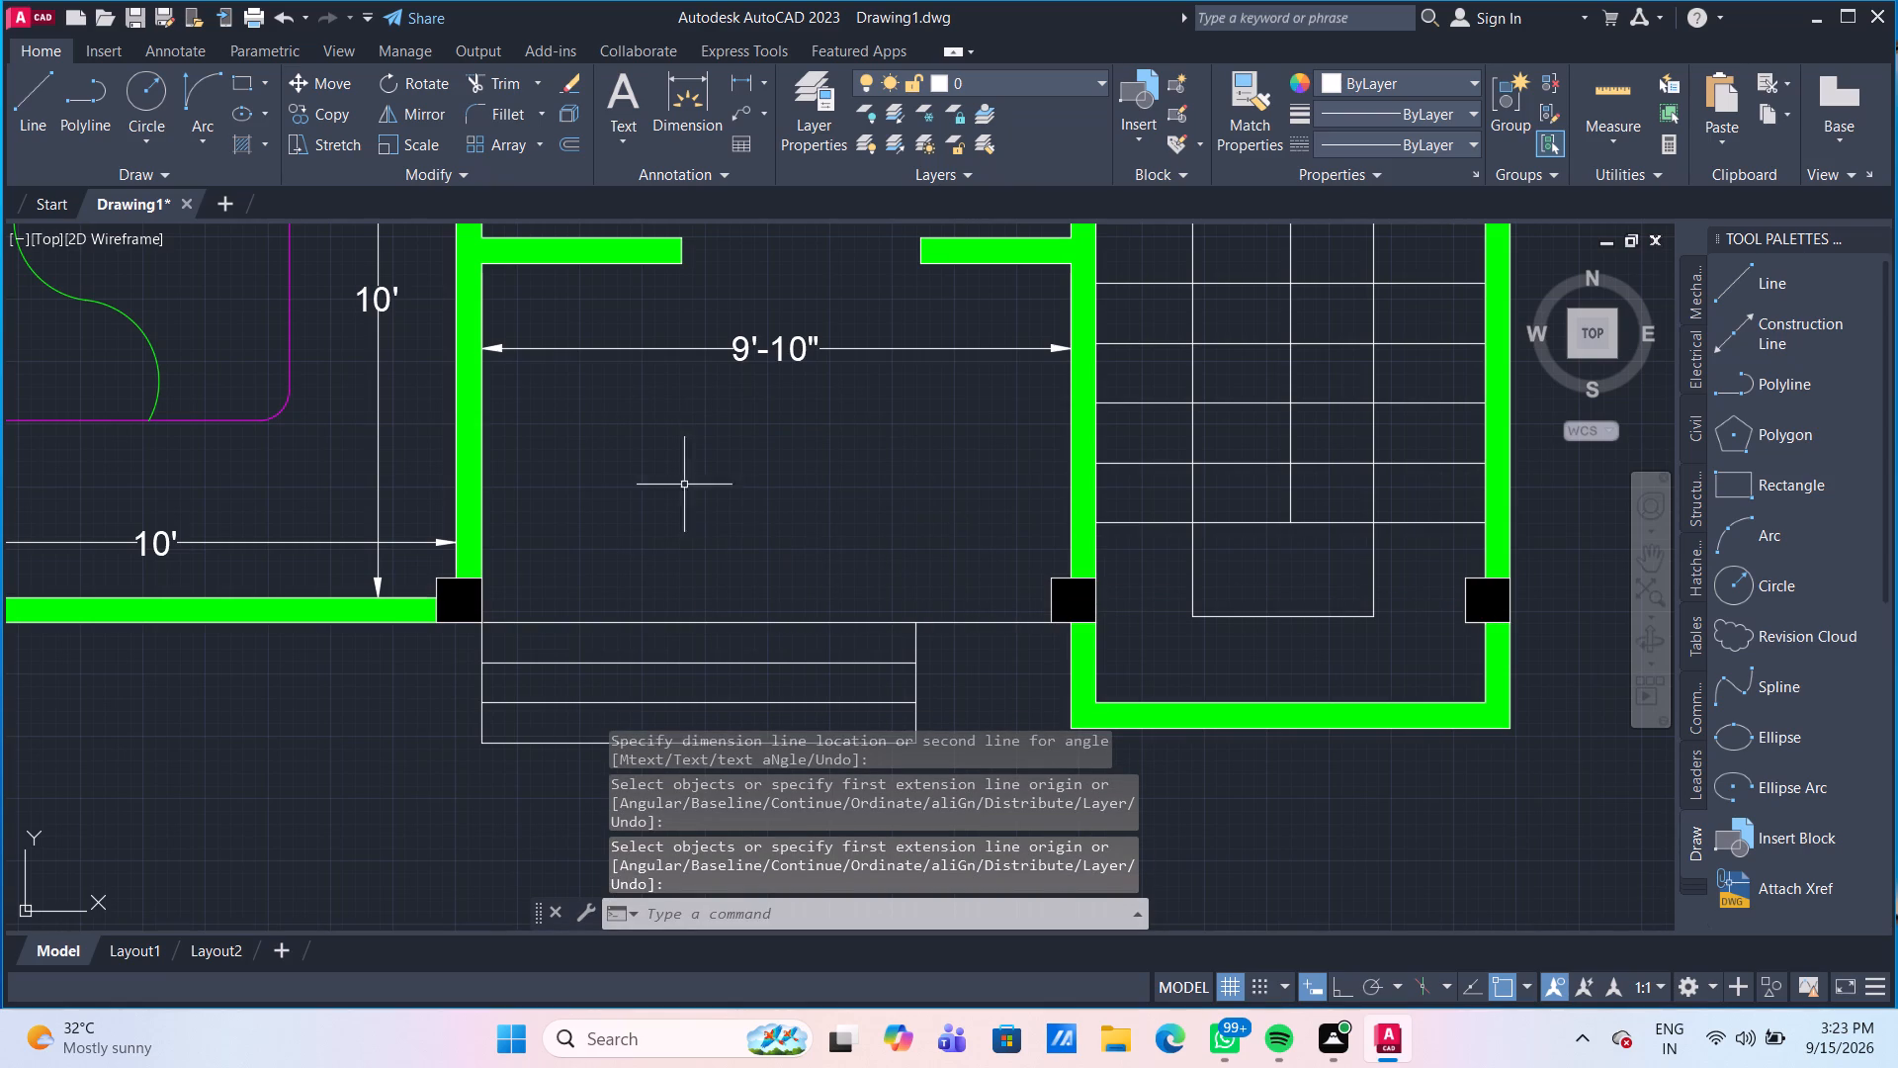
Draw a line 5" up from the entrance steps' upper corner nearest the staircase, continuing horizontally about 2'-3" to the staircase column.
click(38, 93)
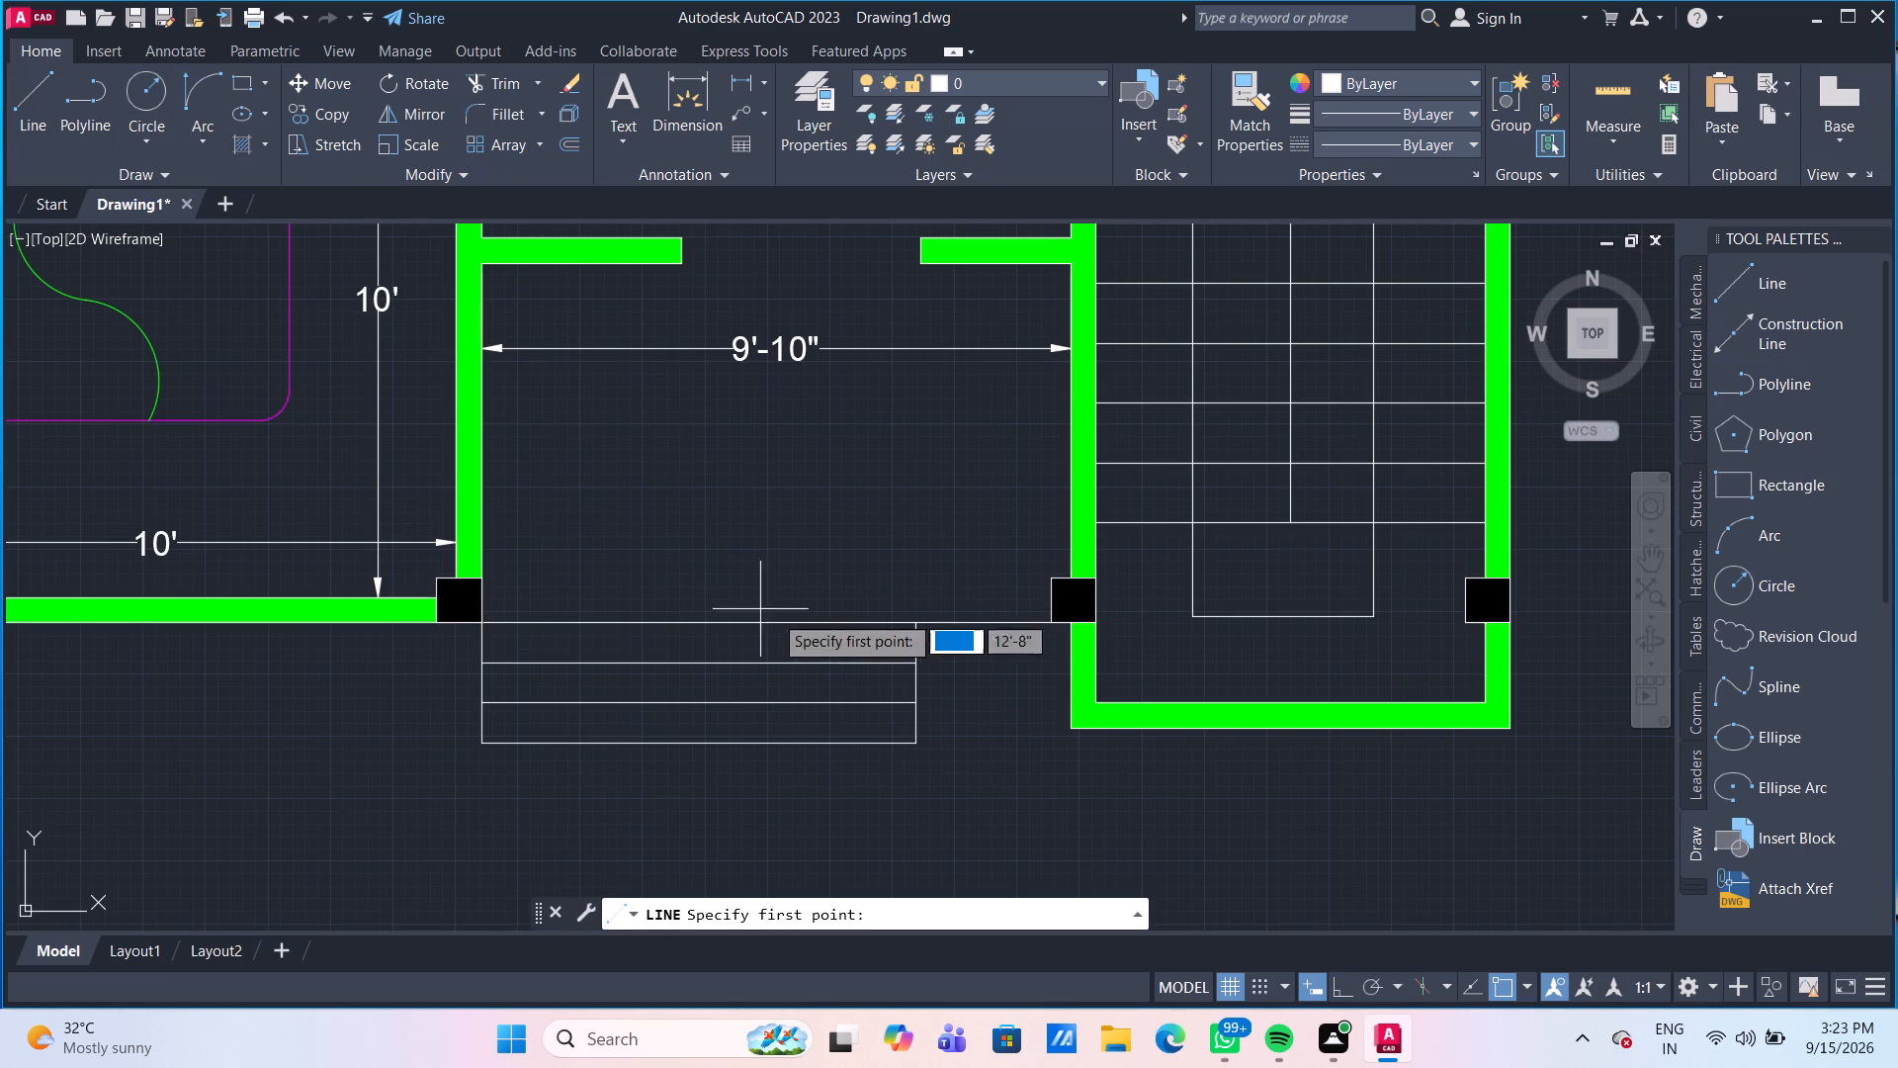
click(916, 623)
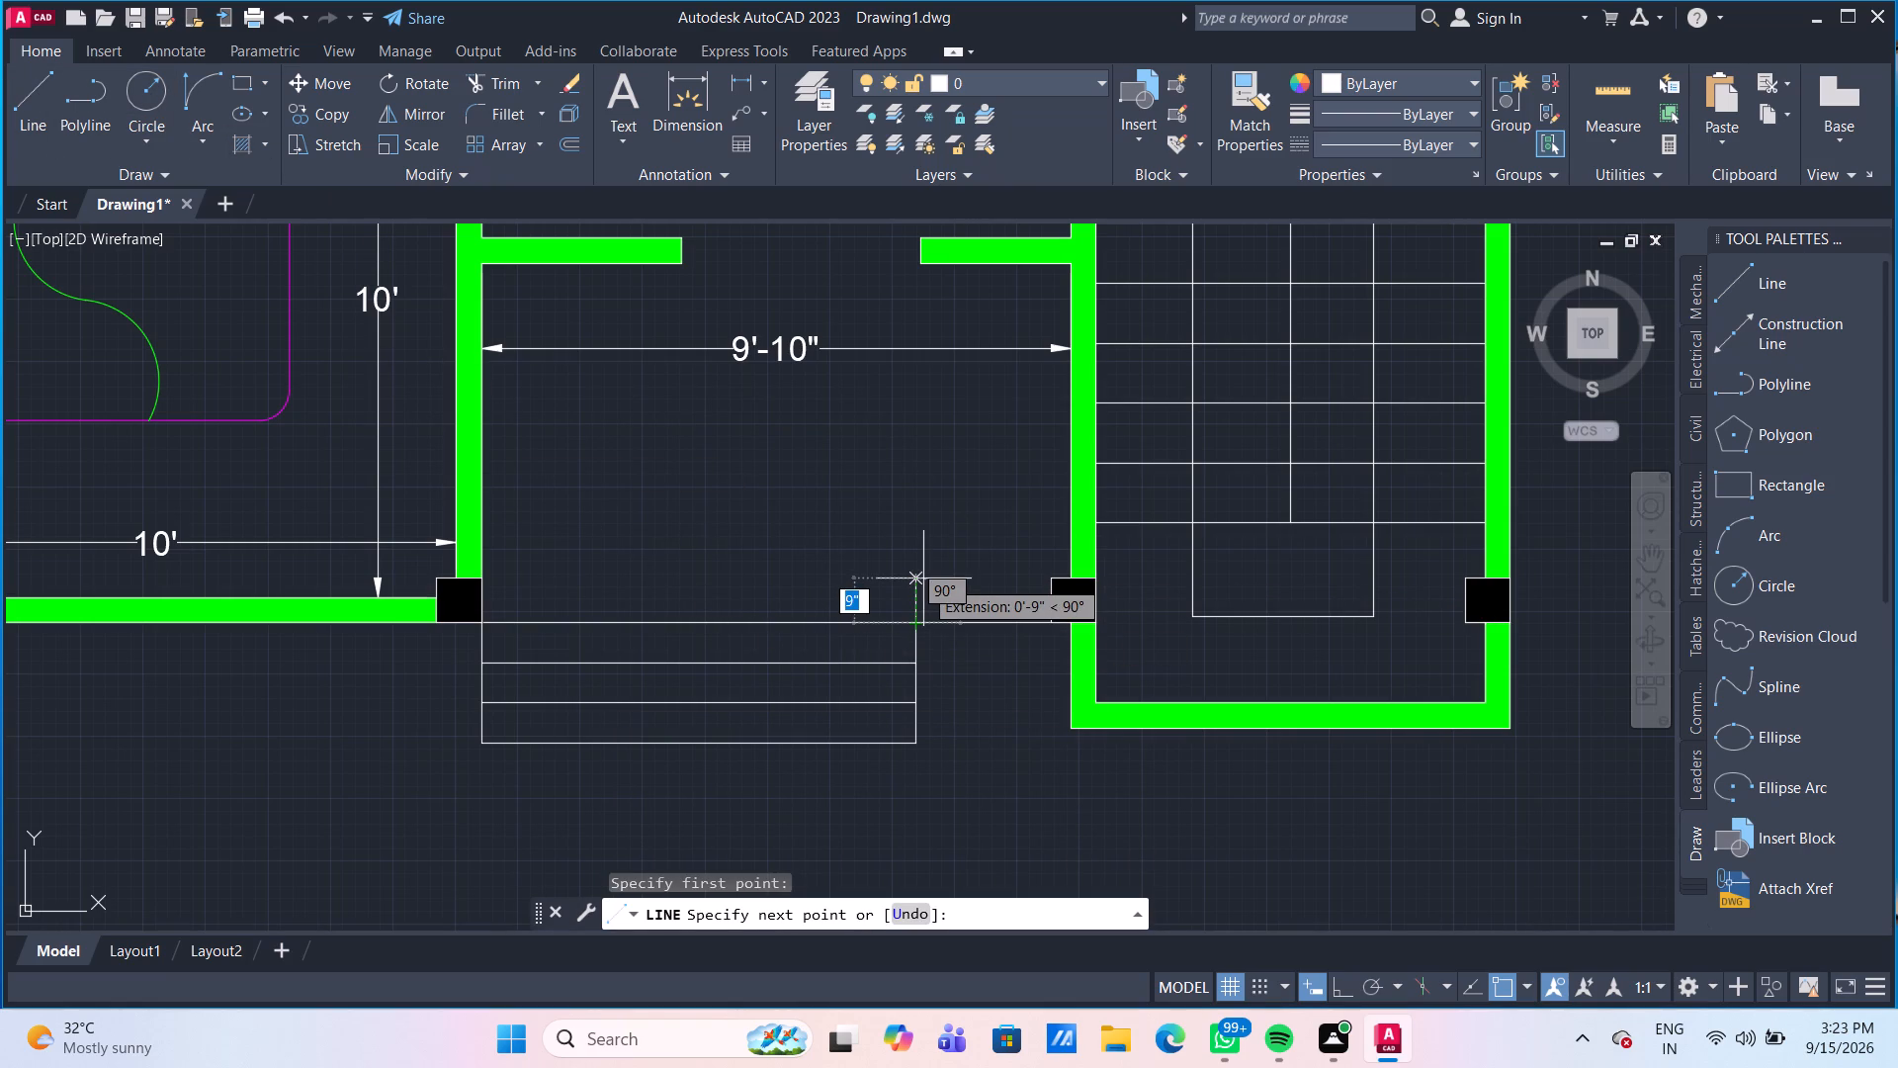
text(5")
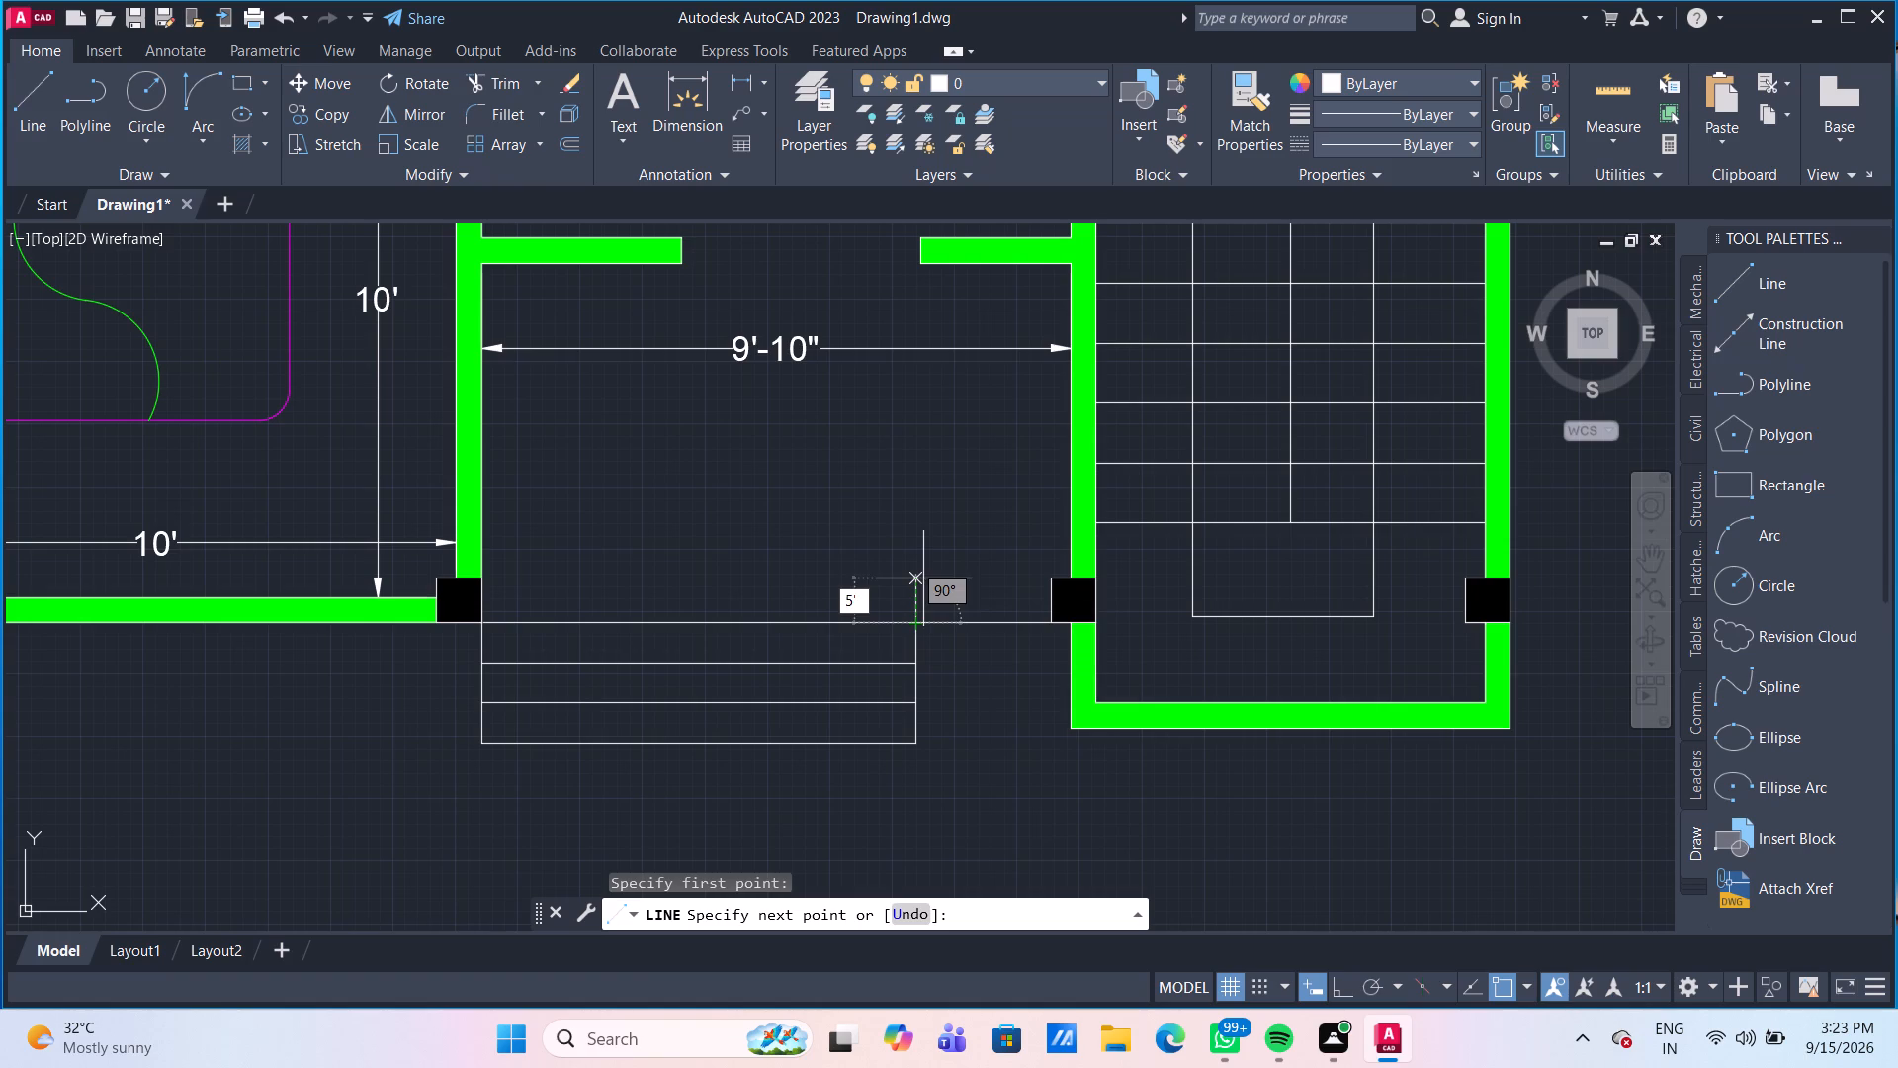
key(Return)
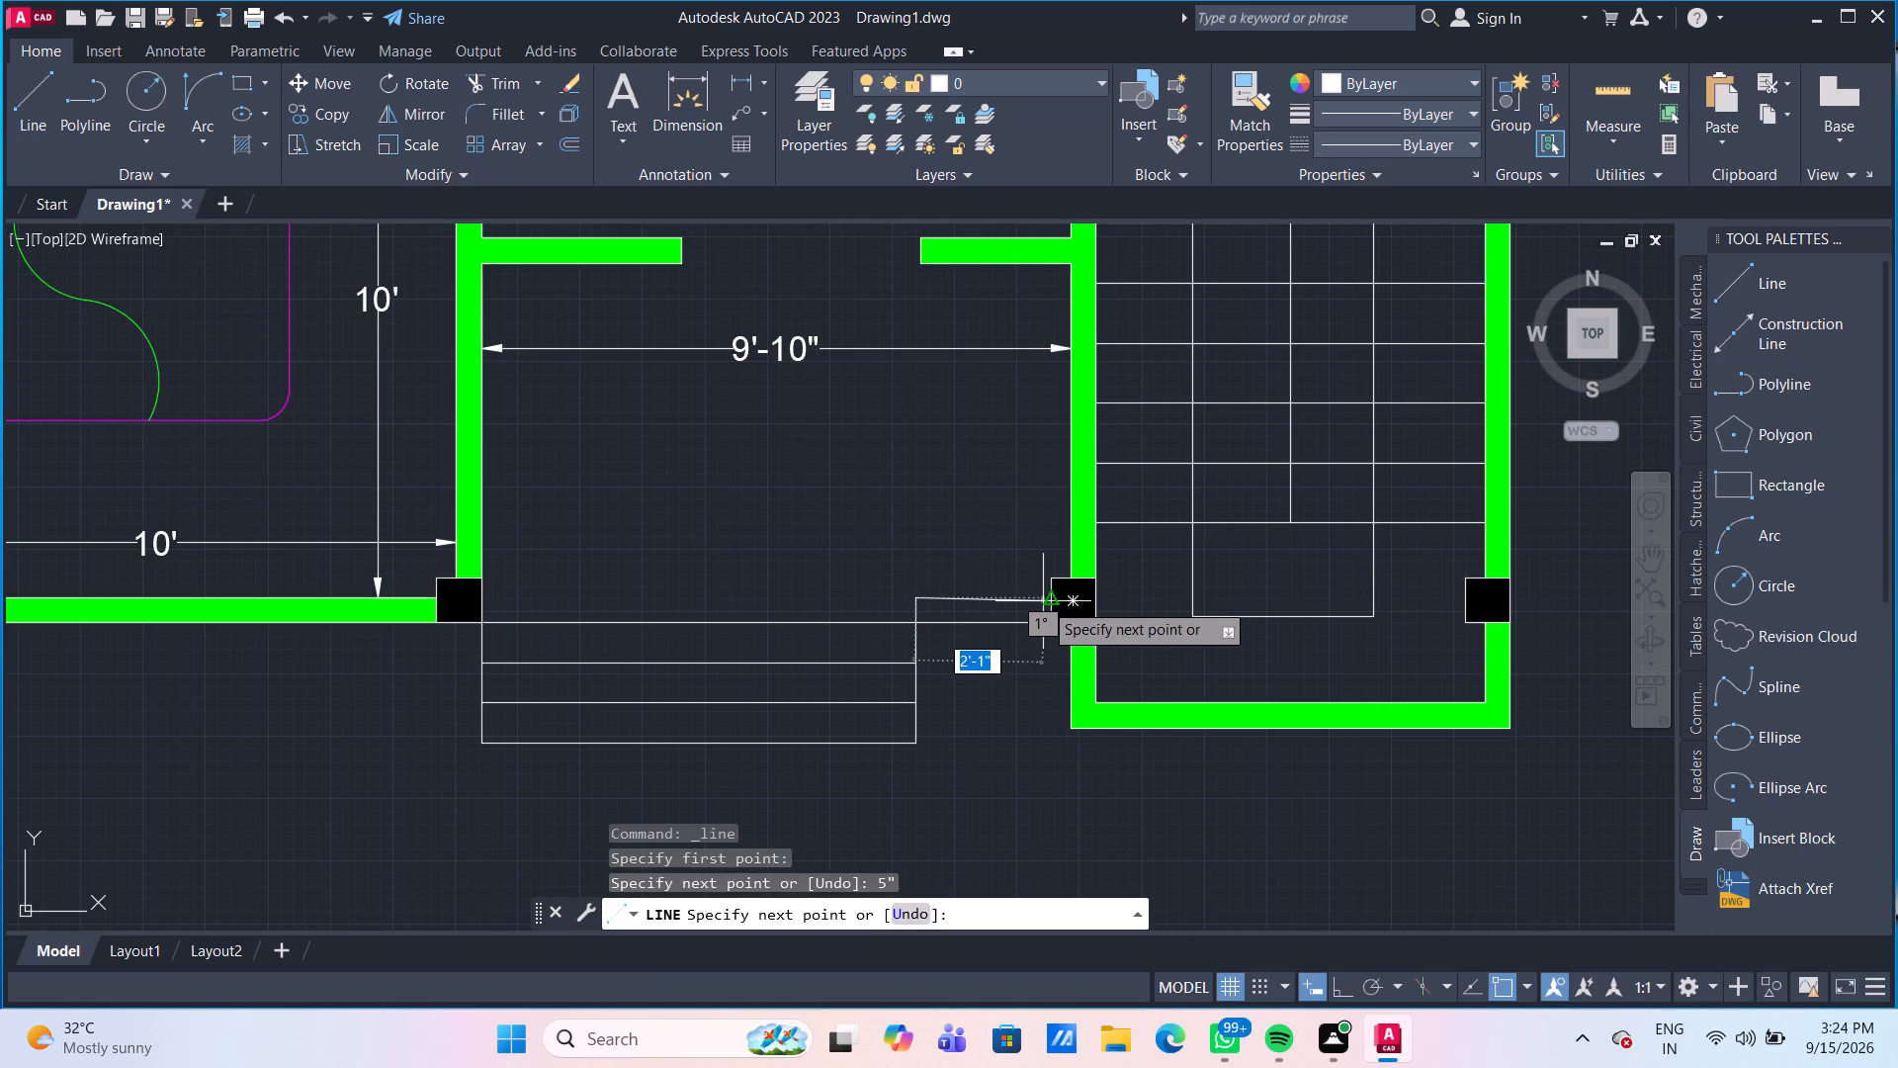
scroll(1051, 608, up, 3)
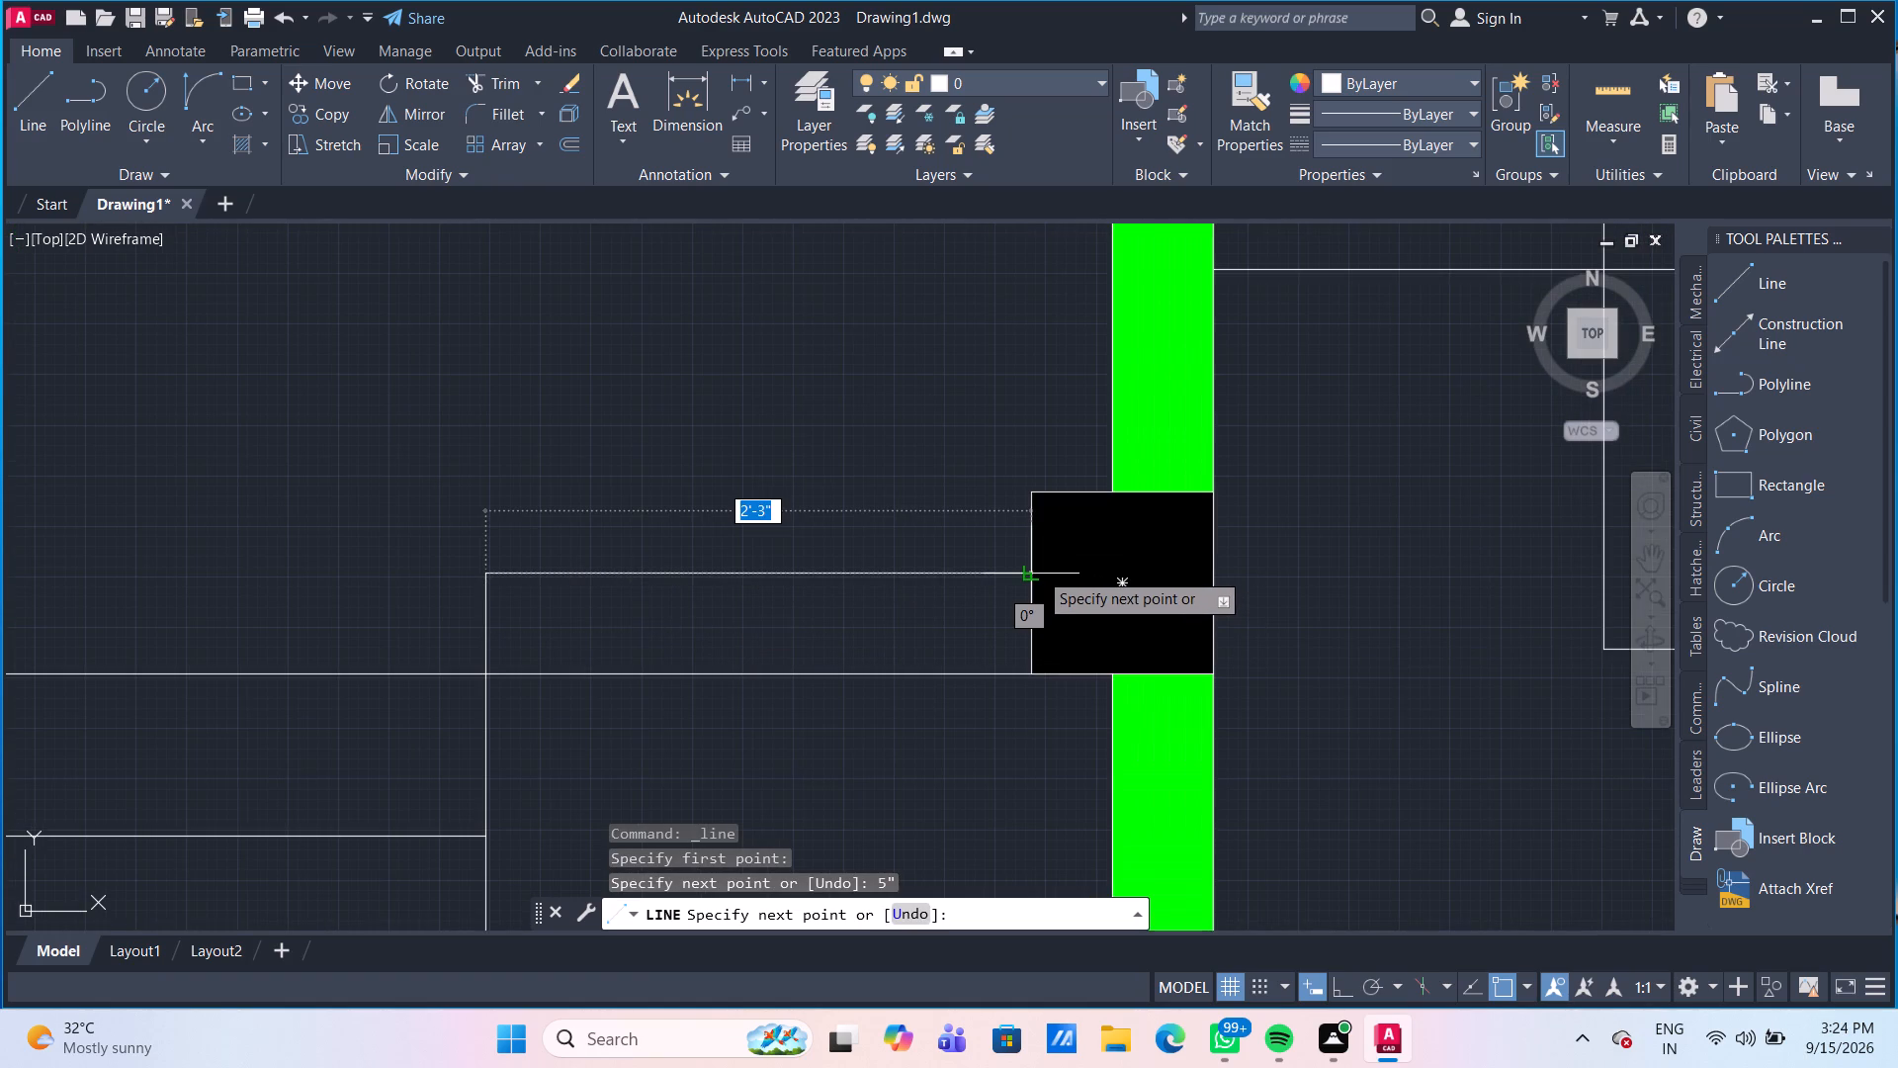
click(1038, 571)
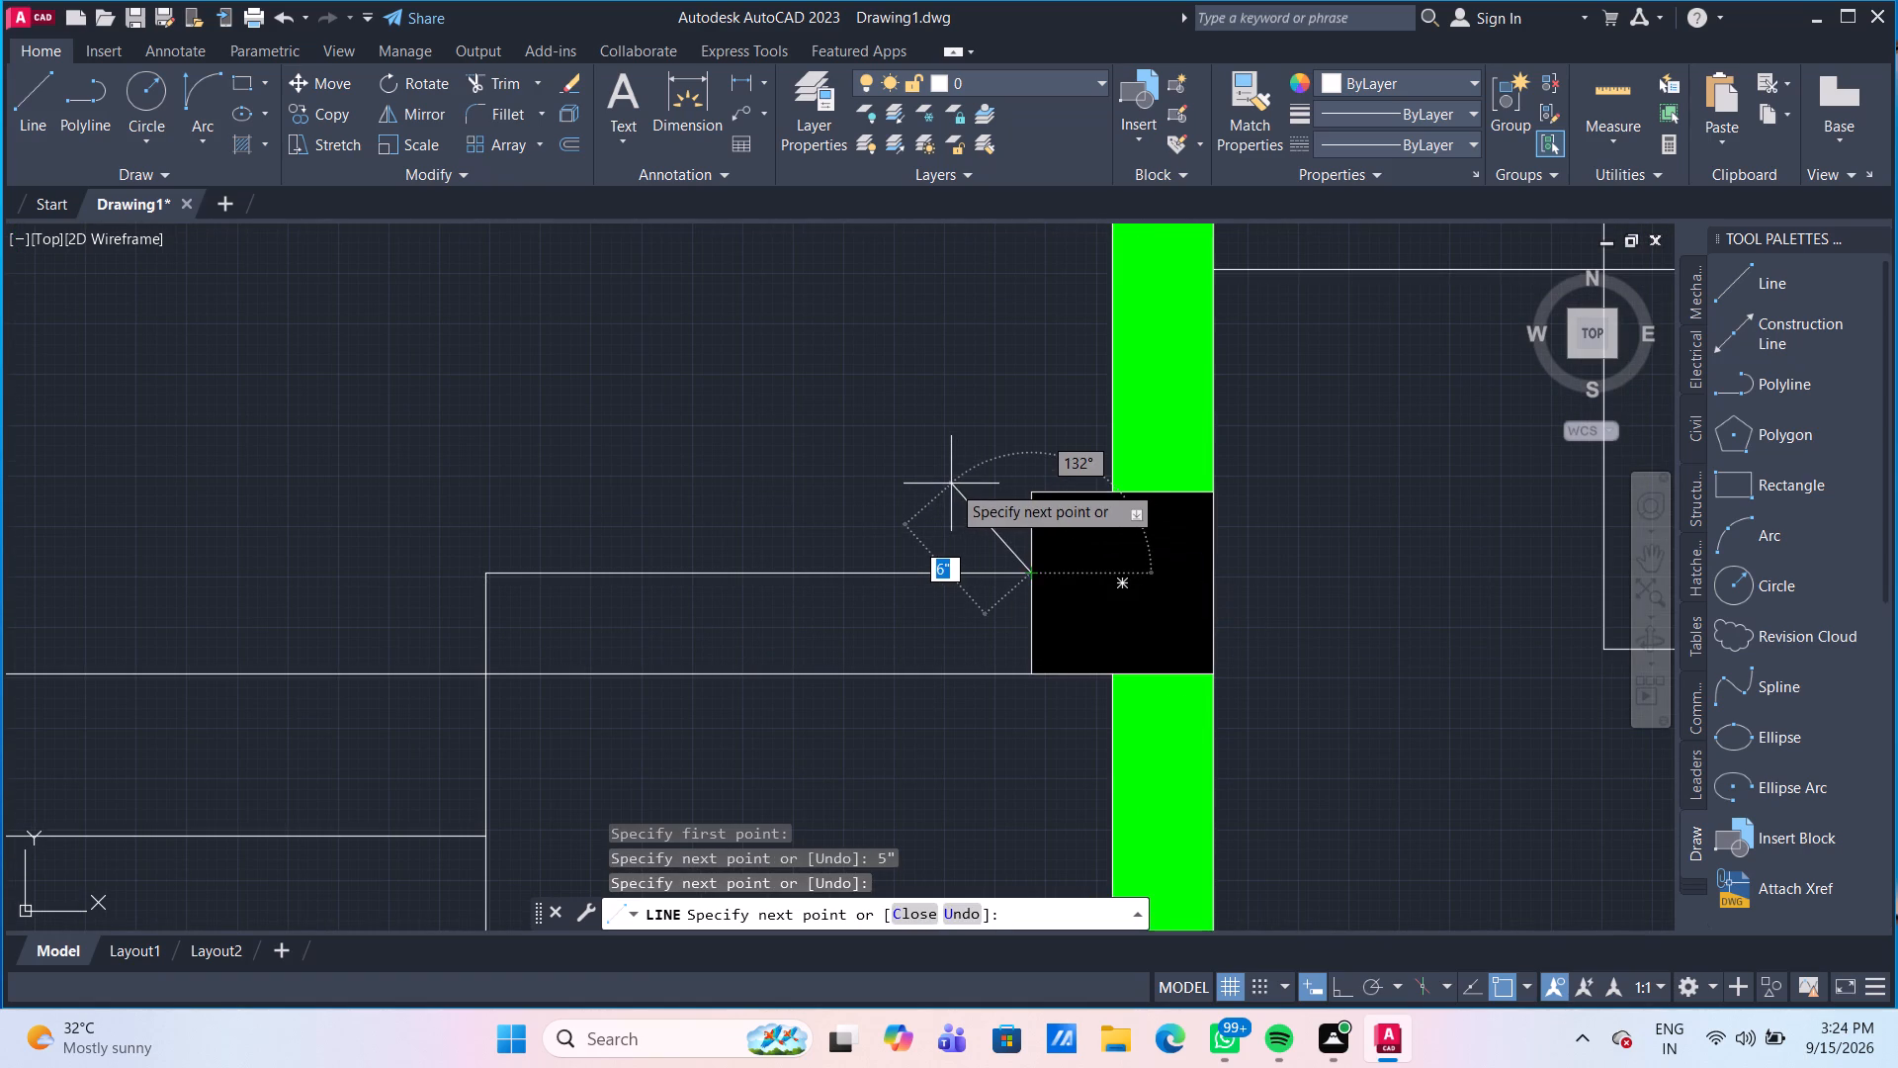
key(Escape)
scroll(951, 484, down, 3)
middle_drag(949, 604, 855, 677)
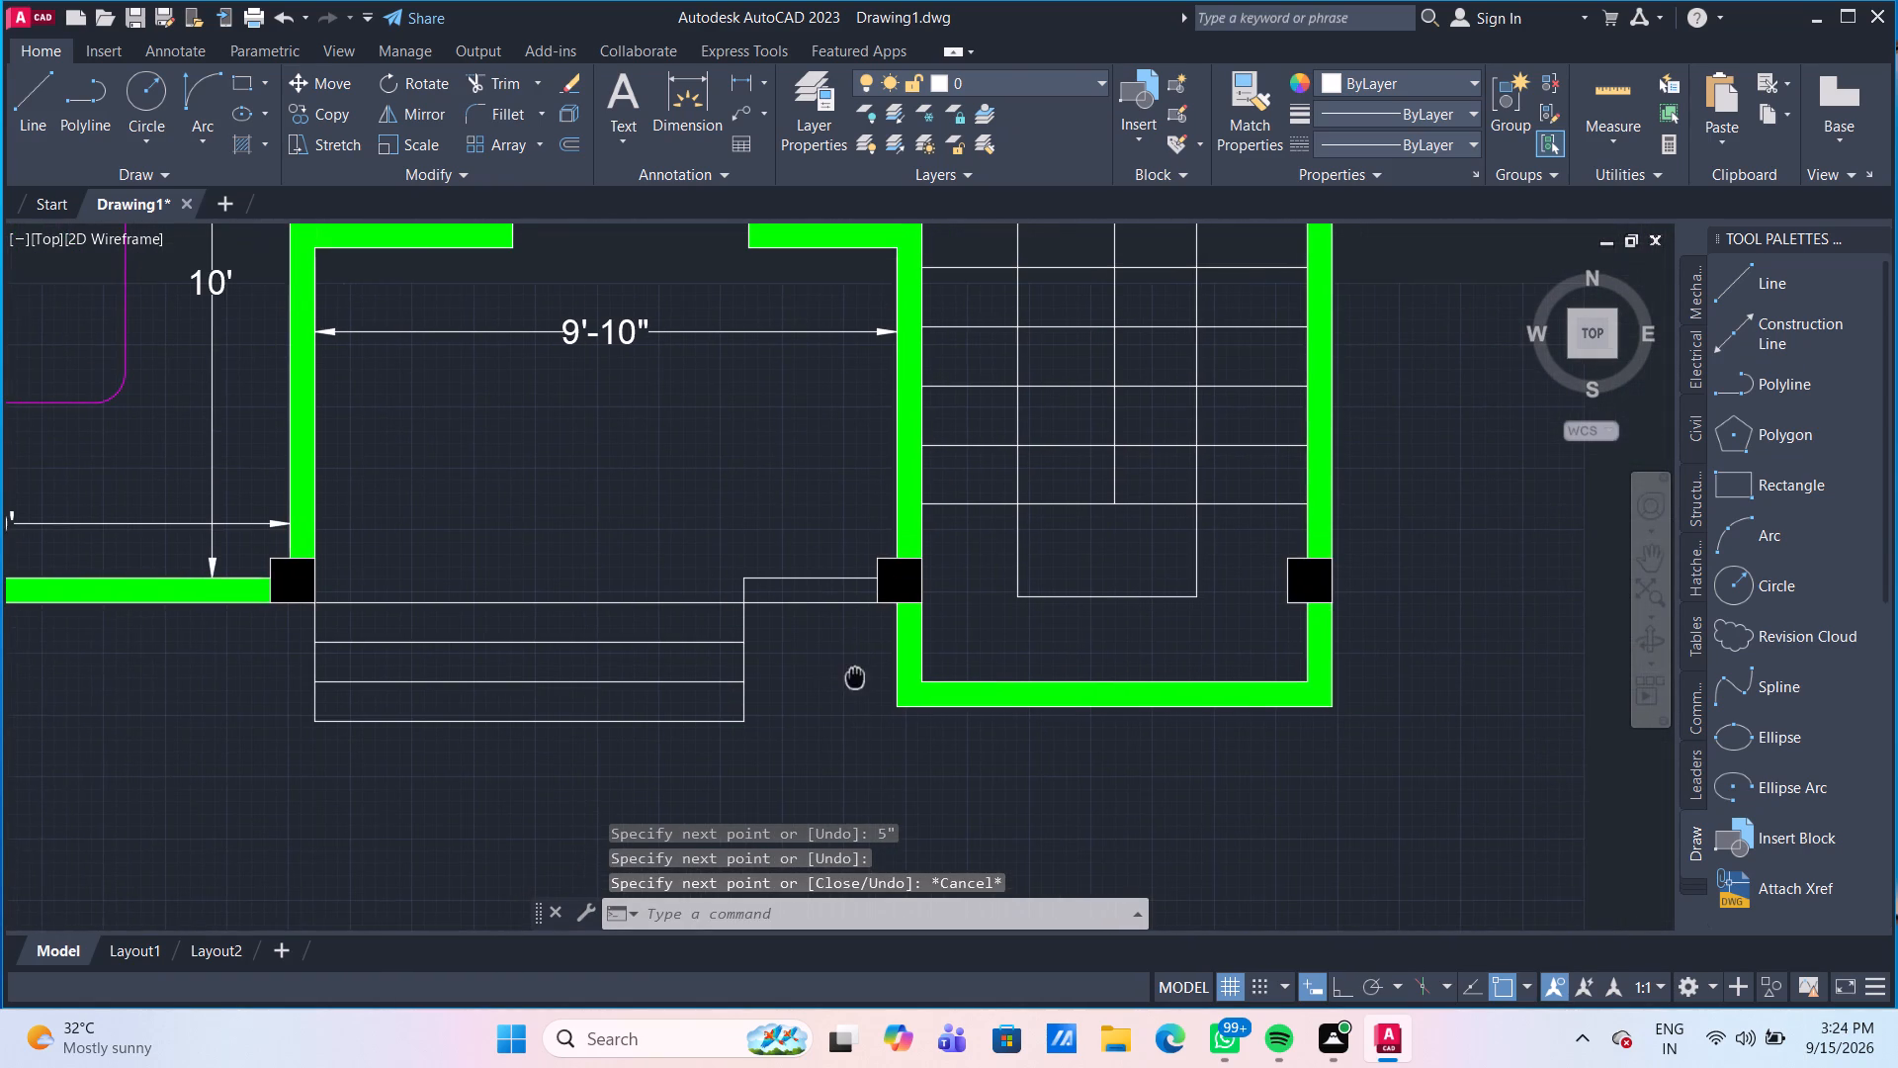
Hatch the short wall strip between the entrance steps and the staircase column with a solid green fill.
middle_drag(855, 677, 854, 677)
scroll(849, 577, down, 1)
scroll(849, 577, up, 1)
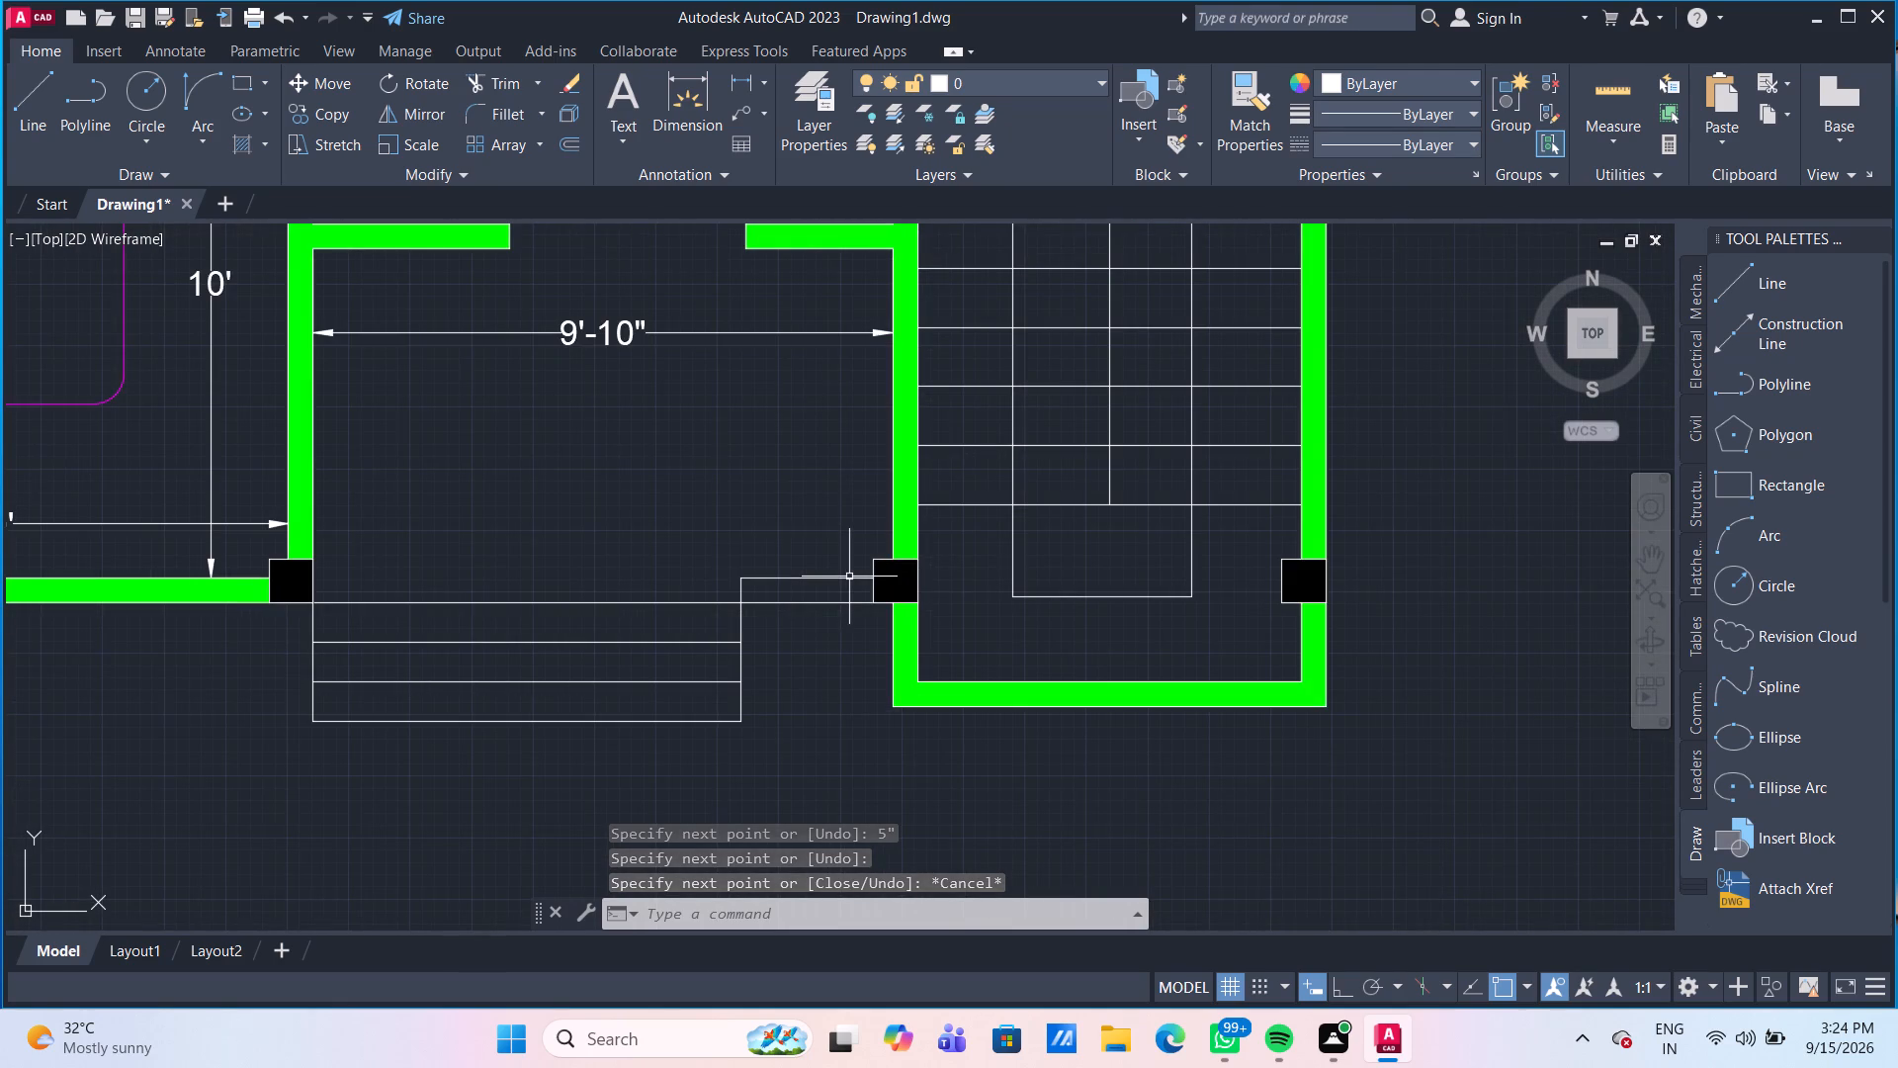
click(252, 139)
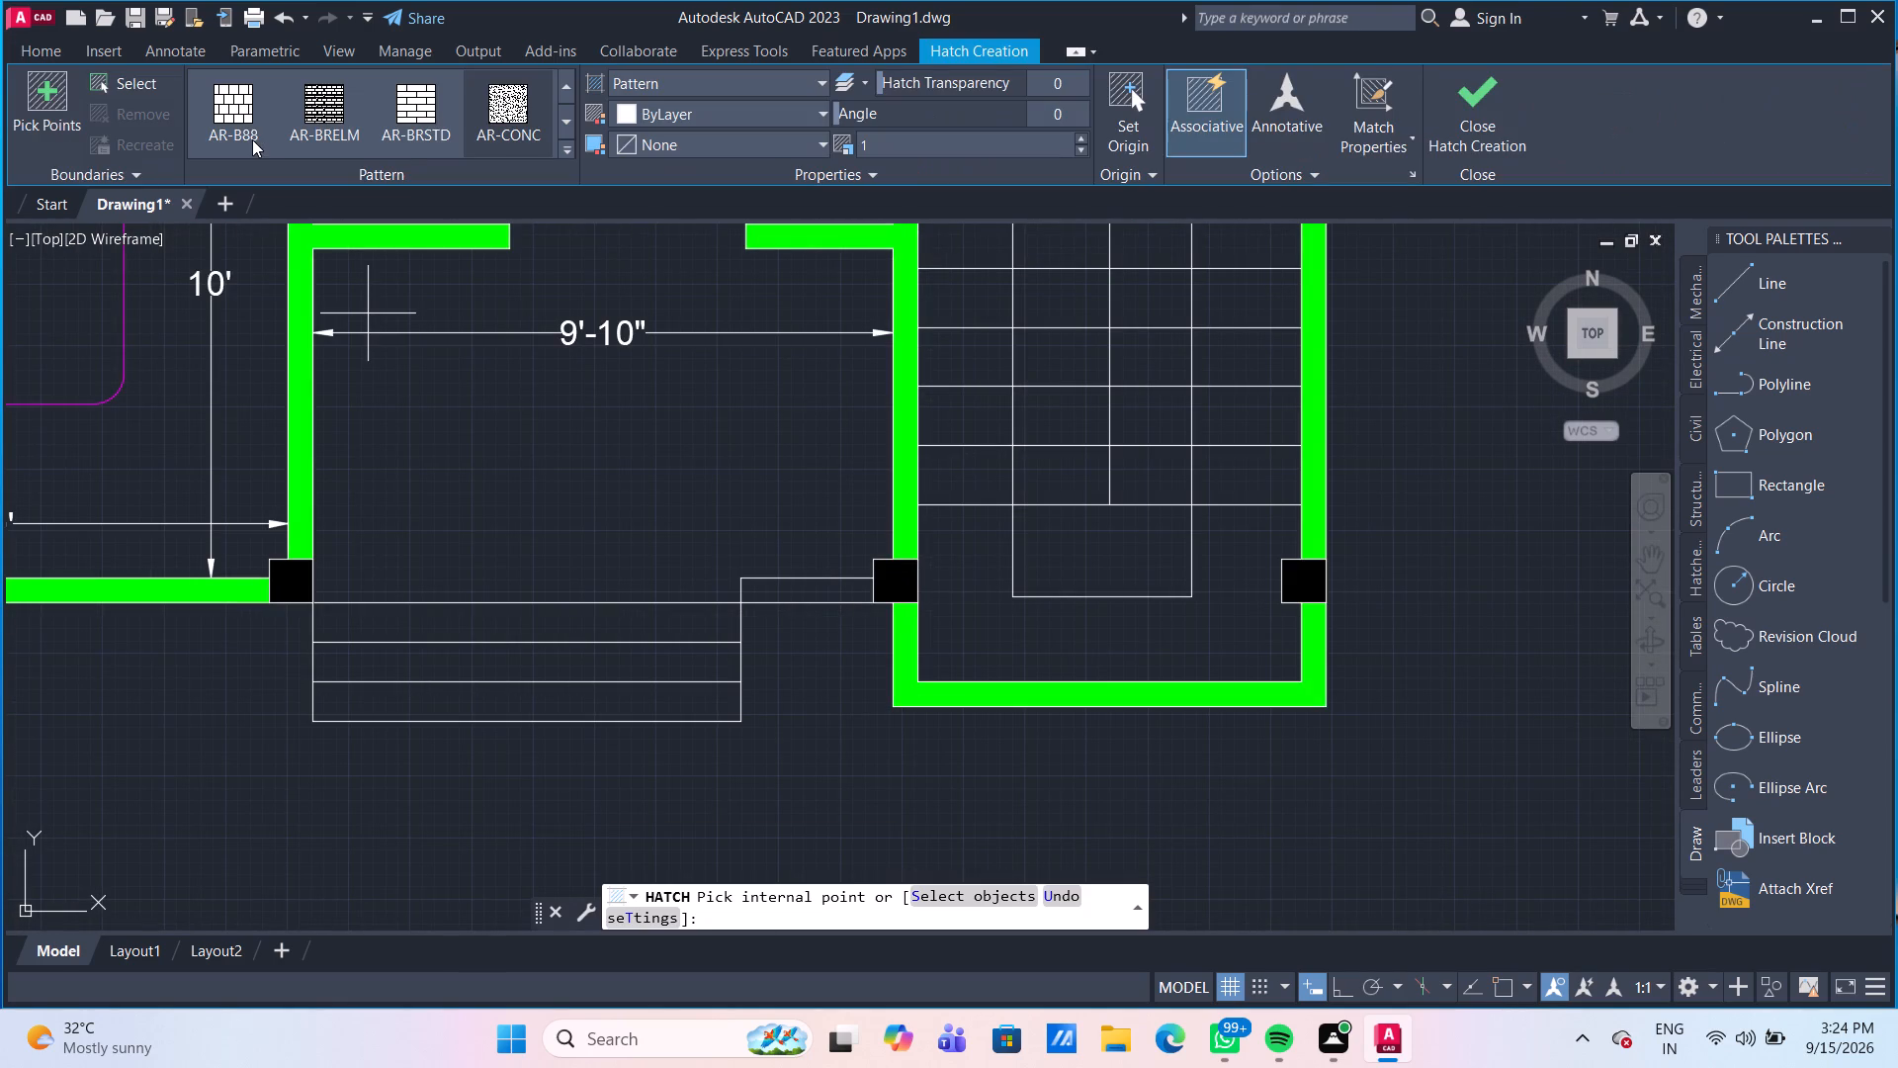
scroll(250, 140, up, 5)
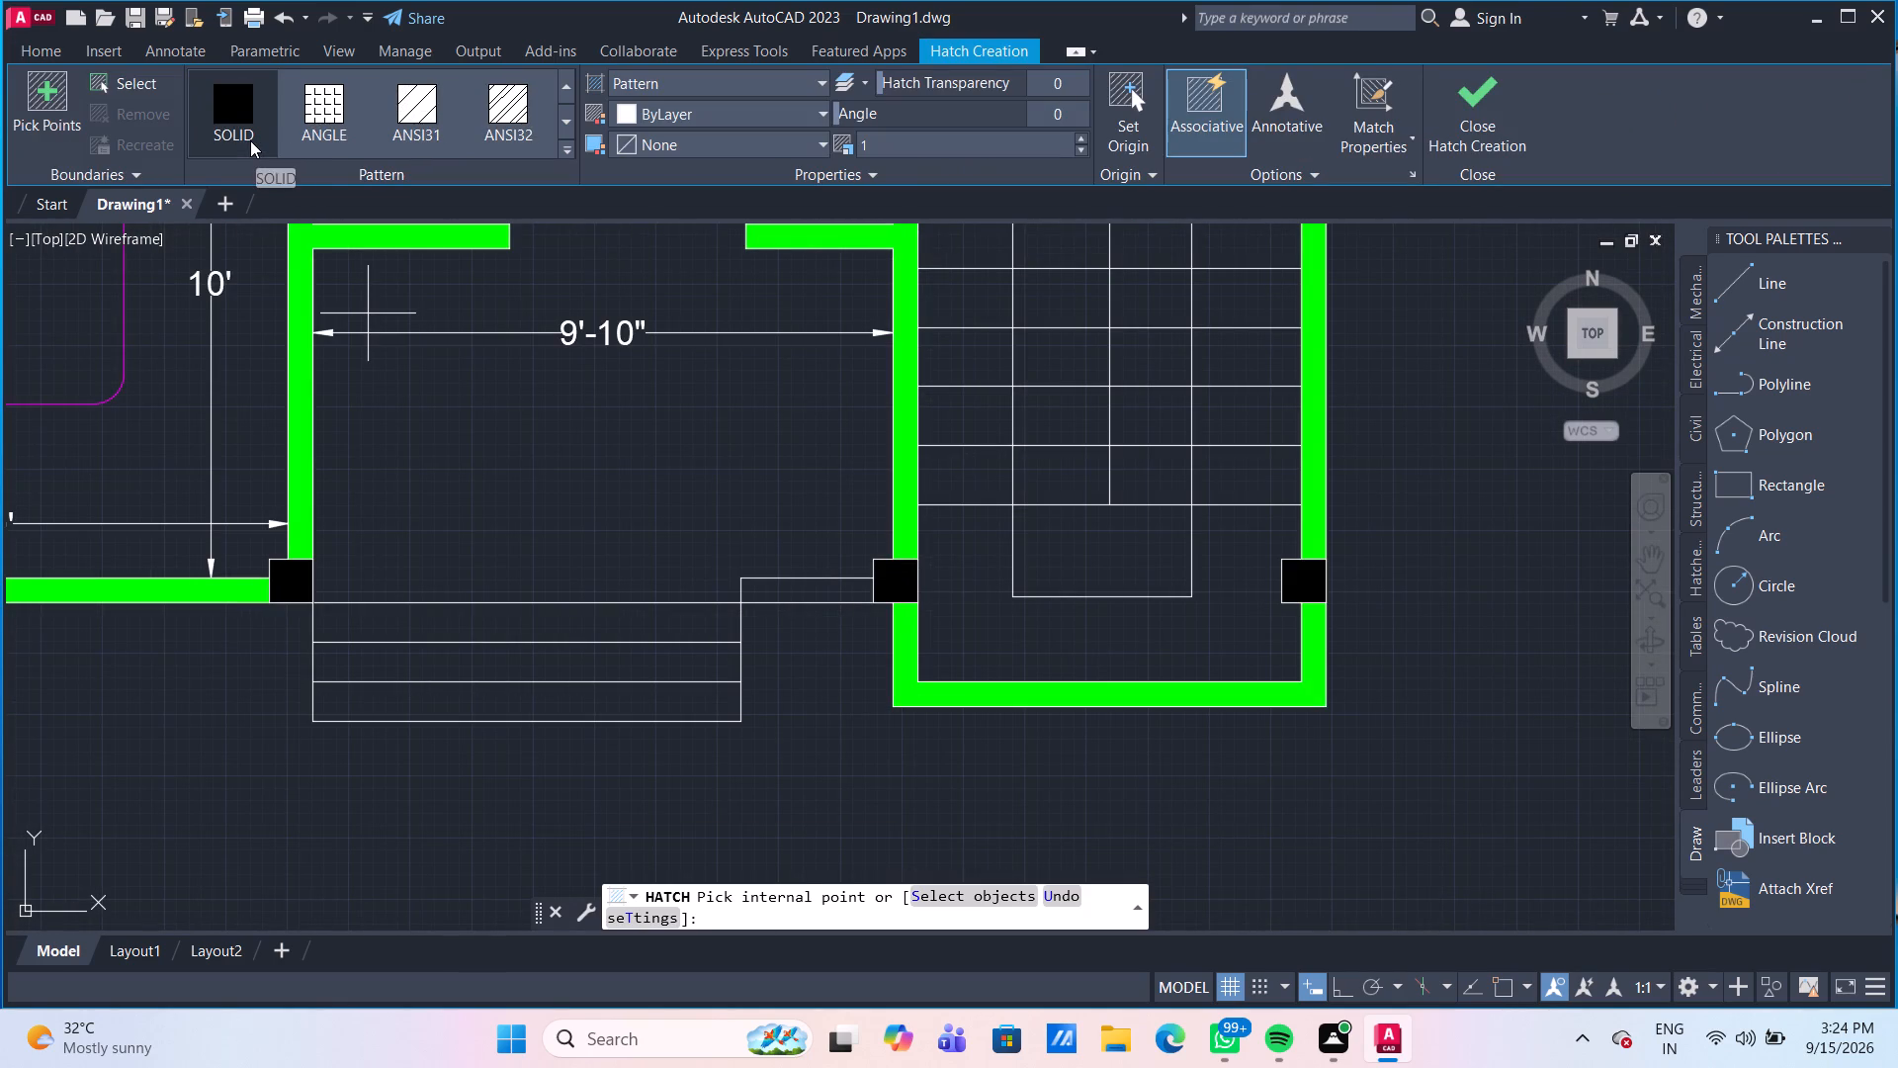
click(221, 110)
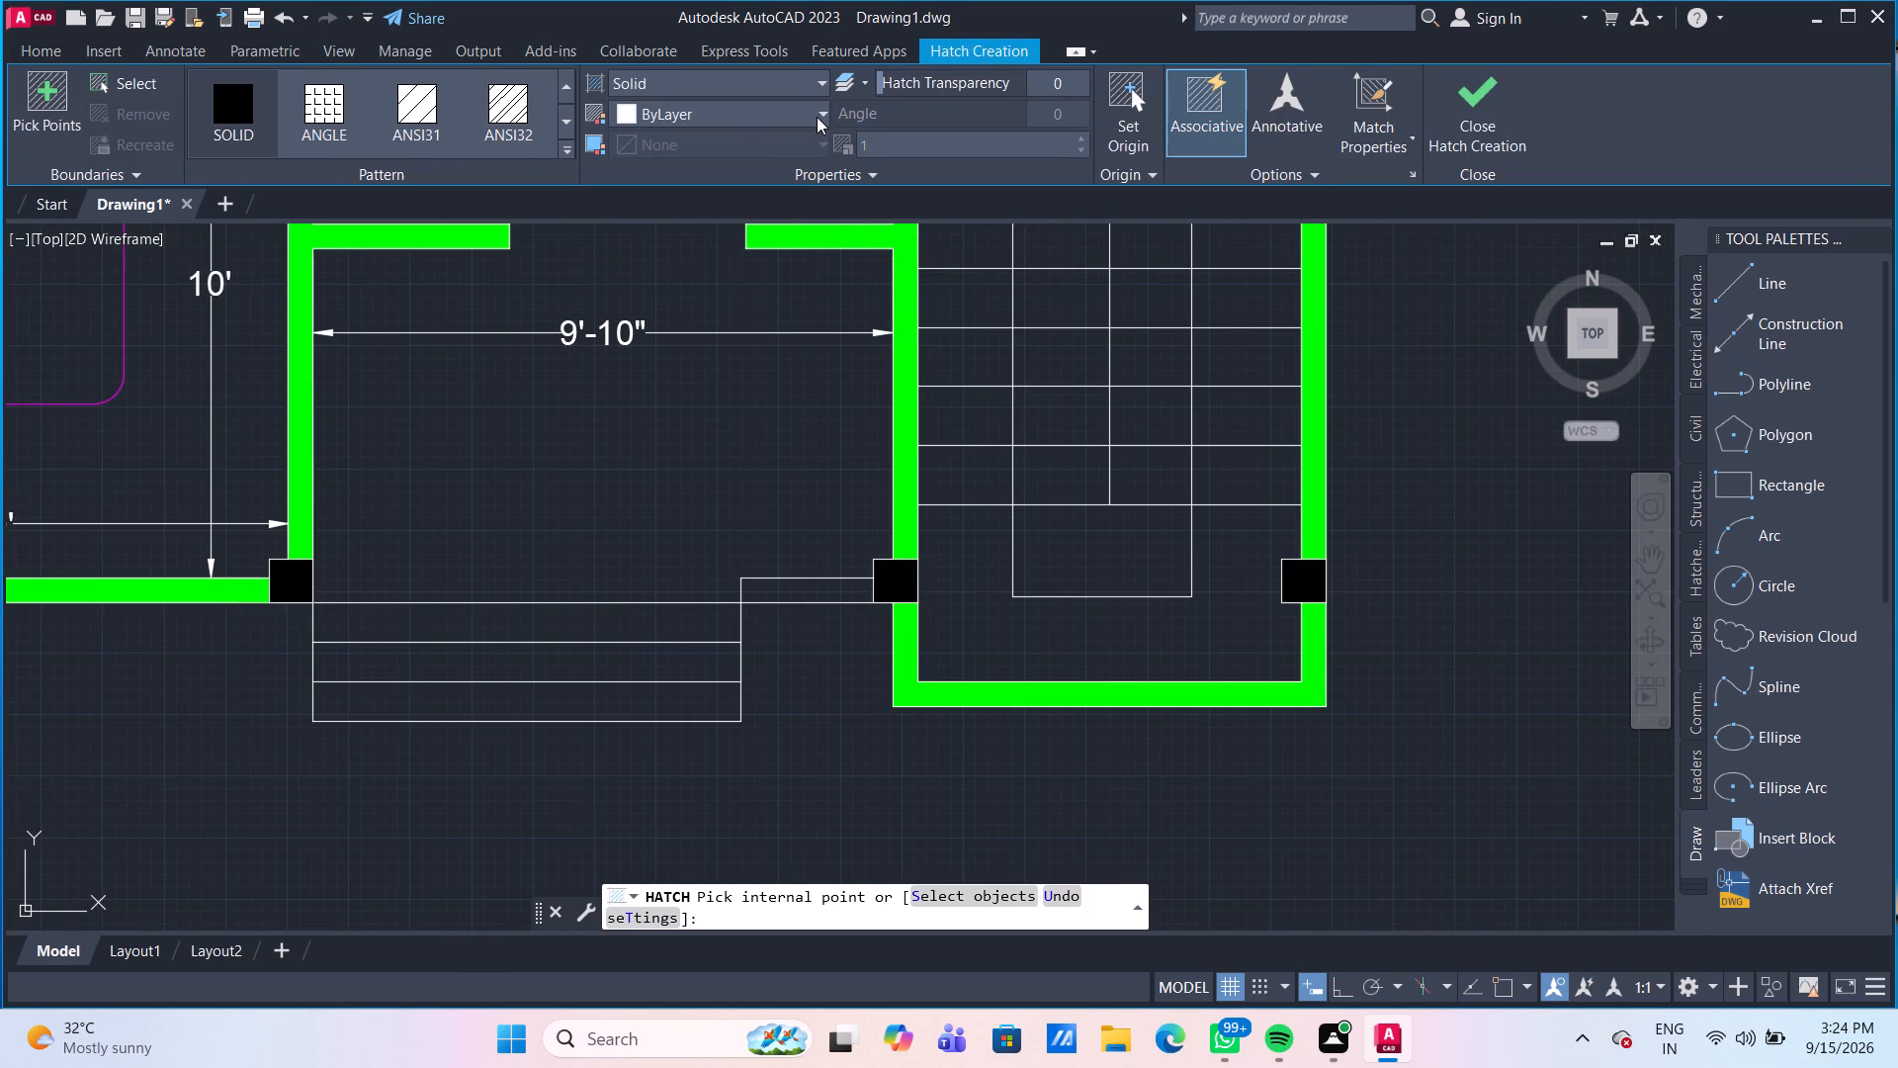
click(817, 117)
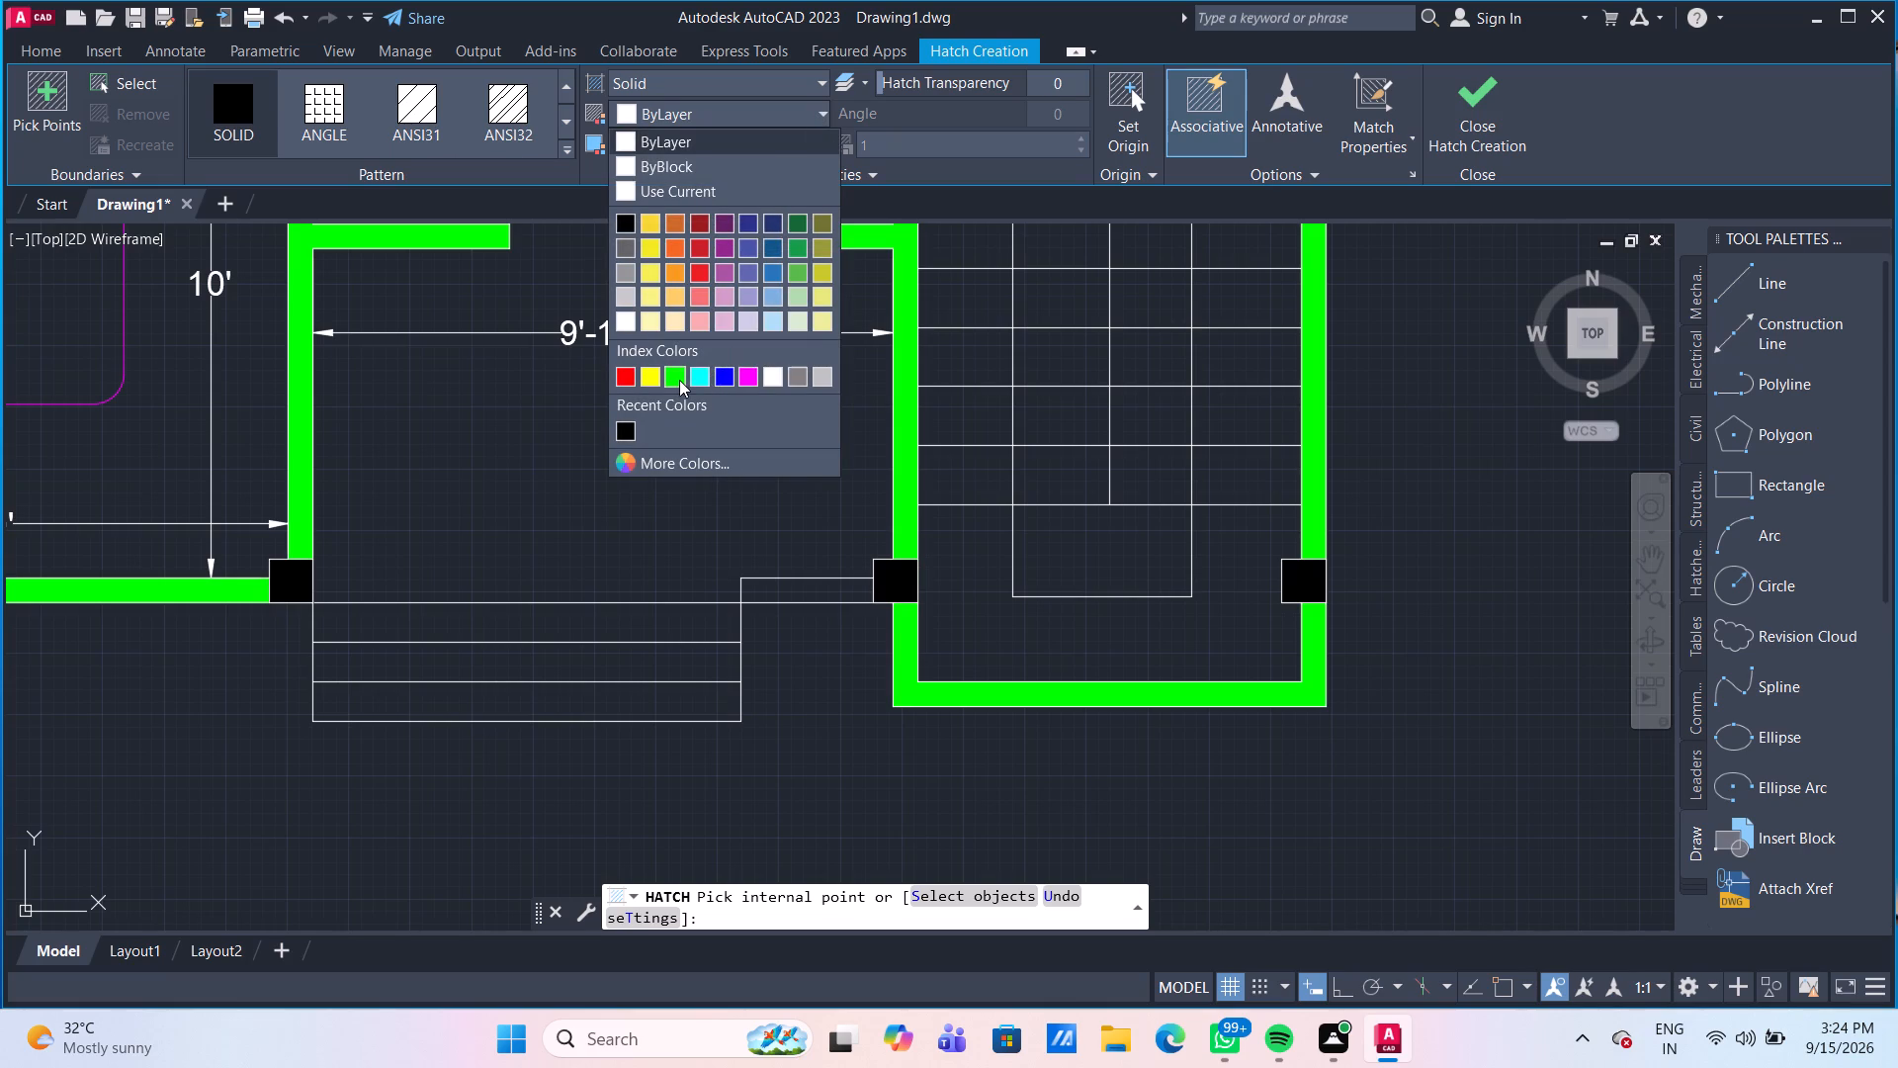
click(679, 380)
click(792, 591)
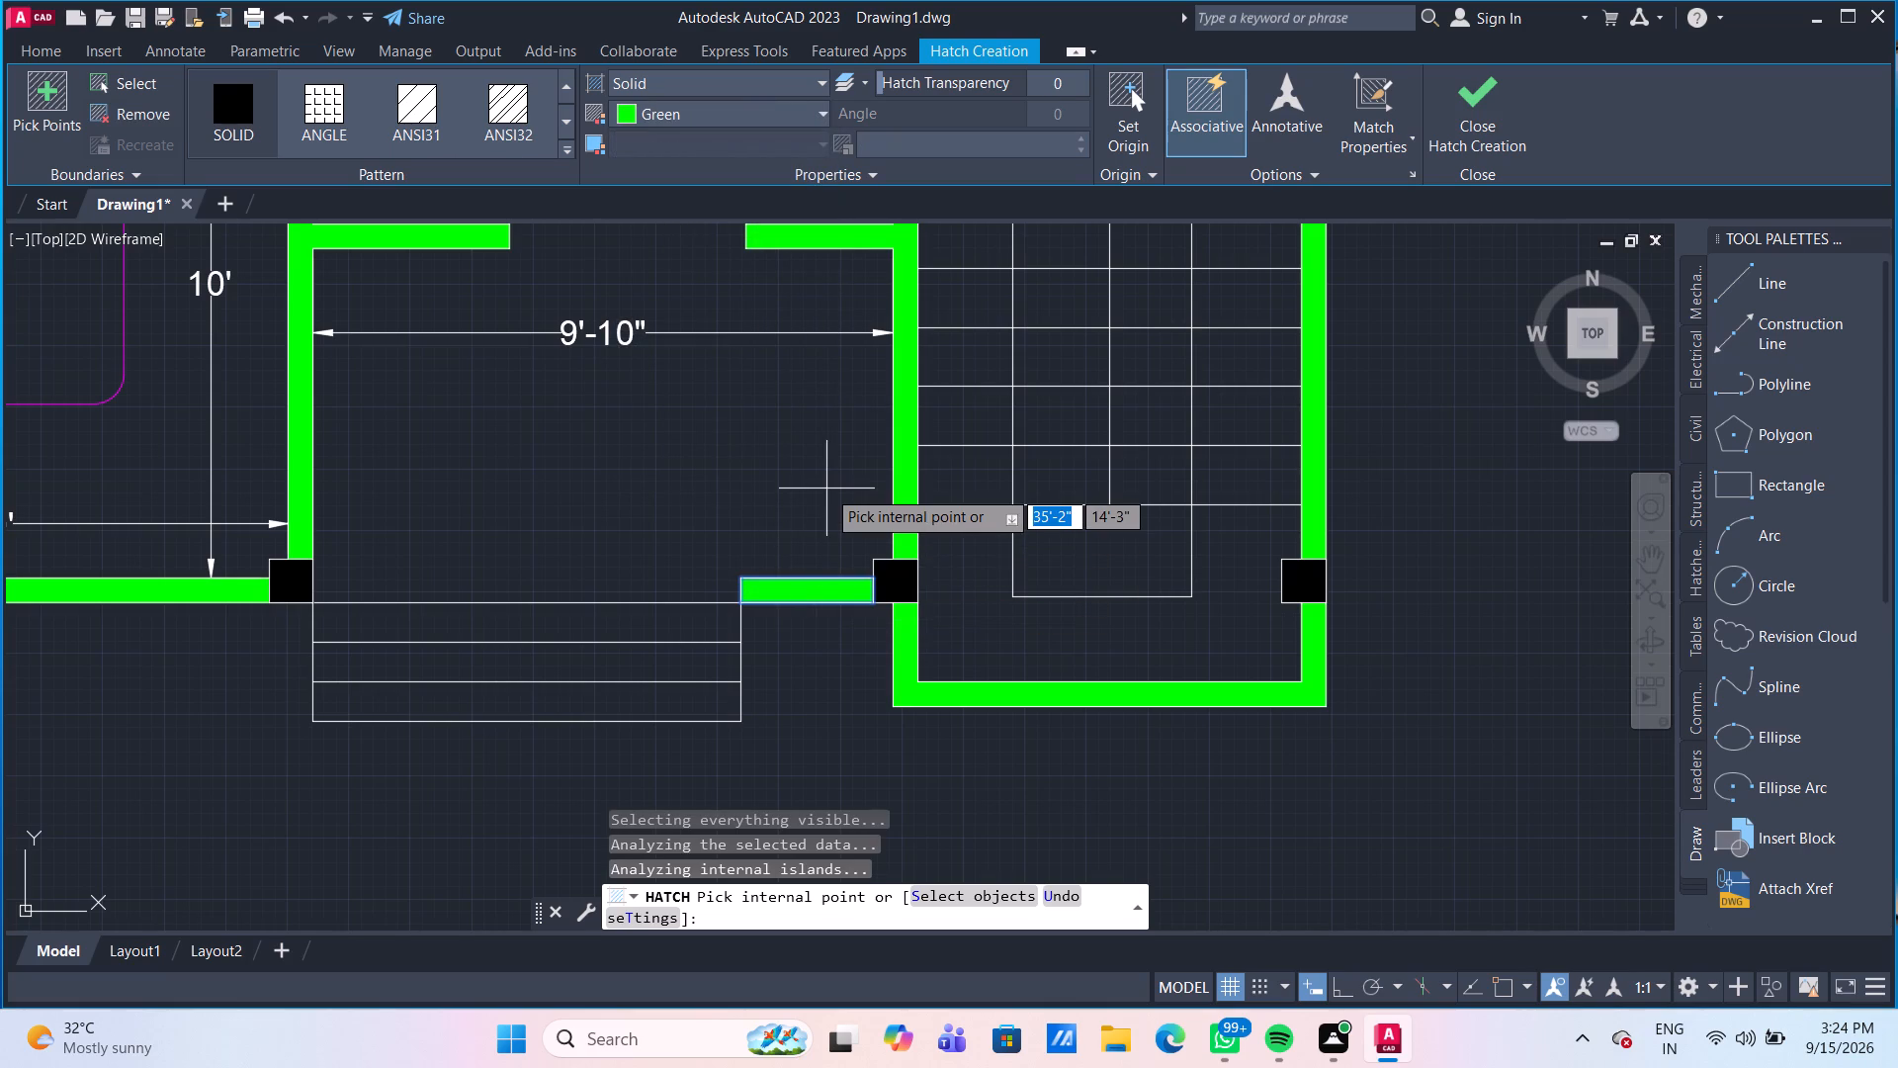
key(Escape)
Dimension the entrance area's depth from the short green front wall to the upper short wall, placing the line nearer the staircase wall.
scroll(826, 489, down, 2)
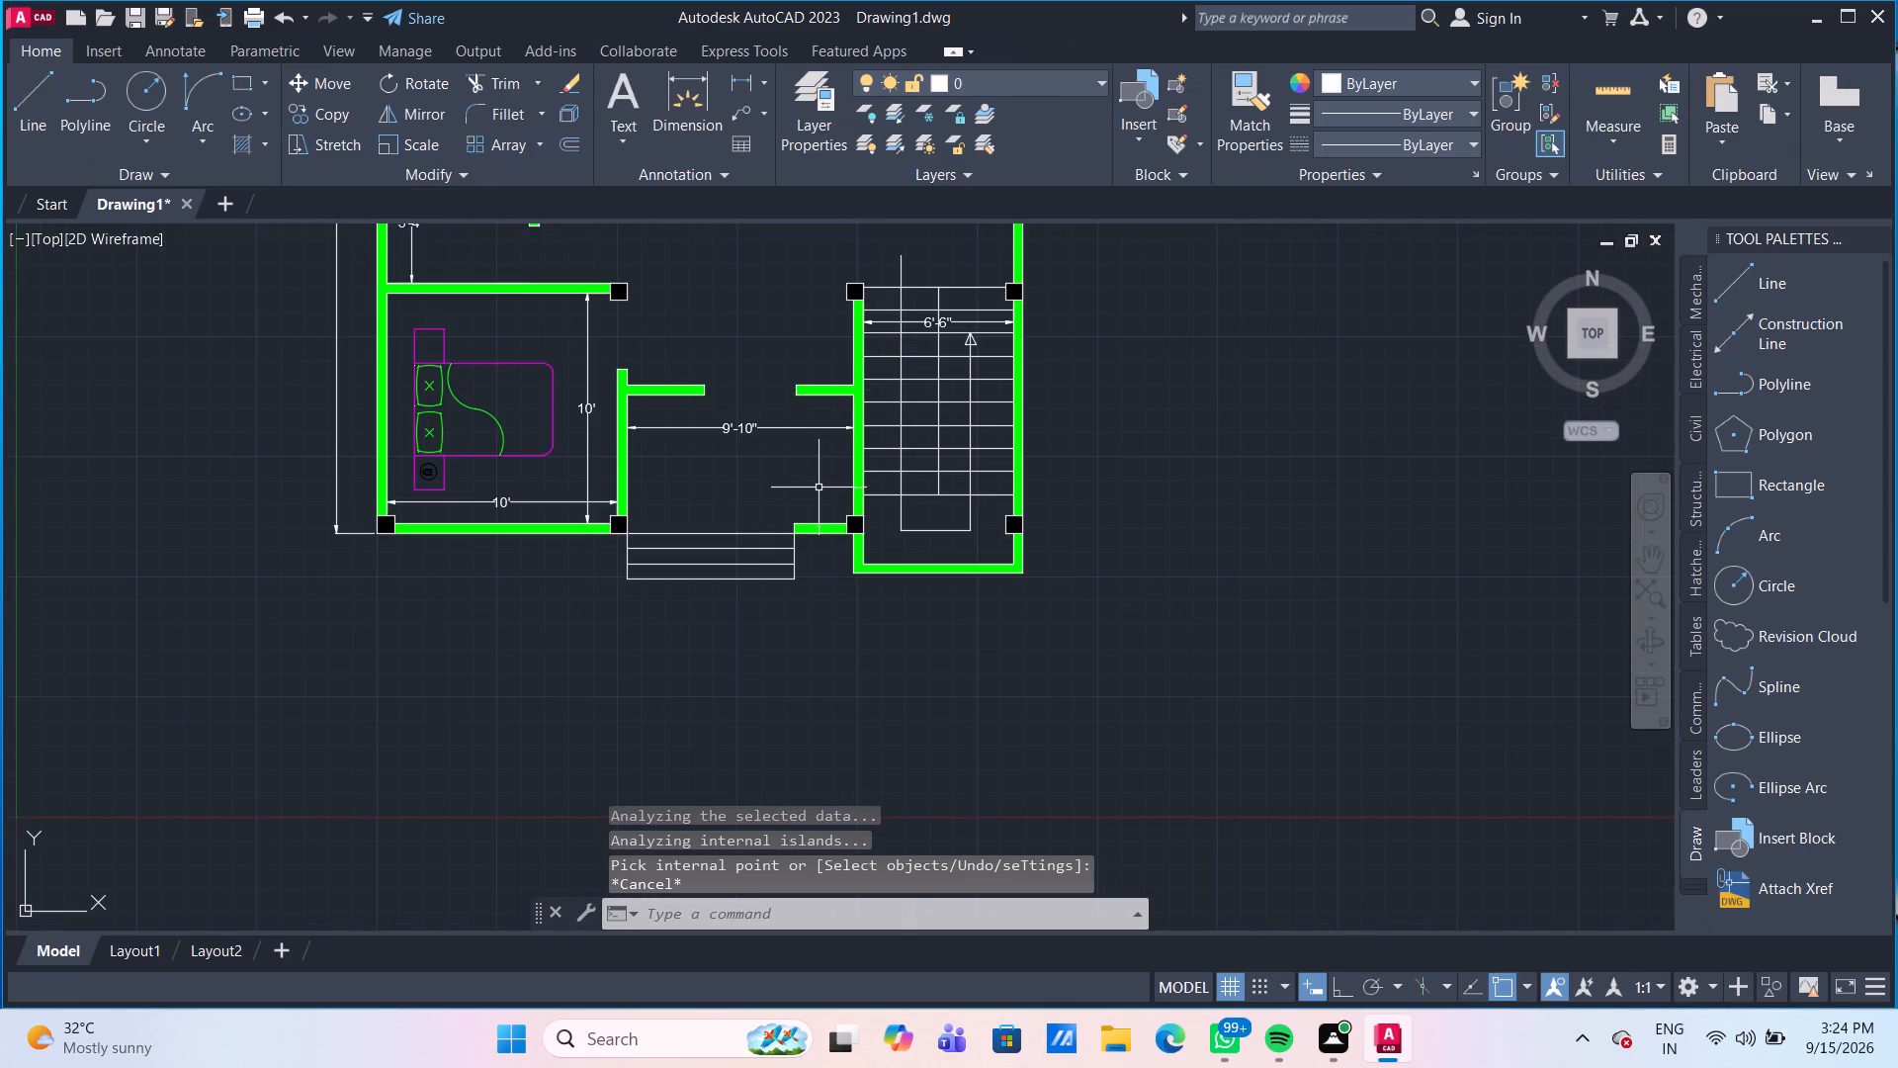
scroll(817, 487, up, 1)
middle_drag(817, 487, 789, 552)
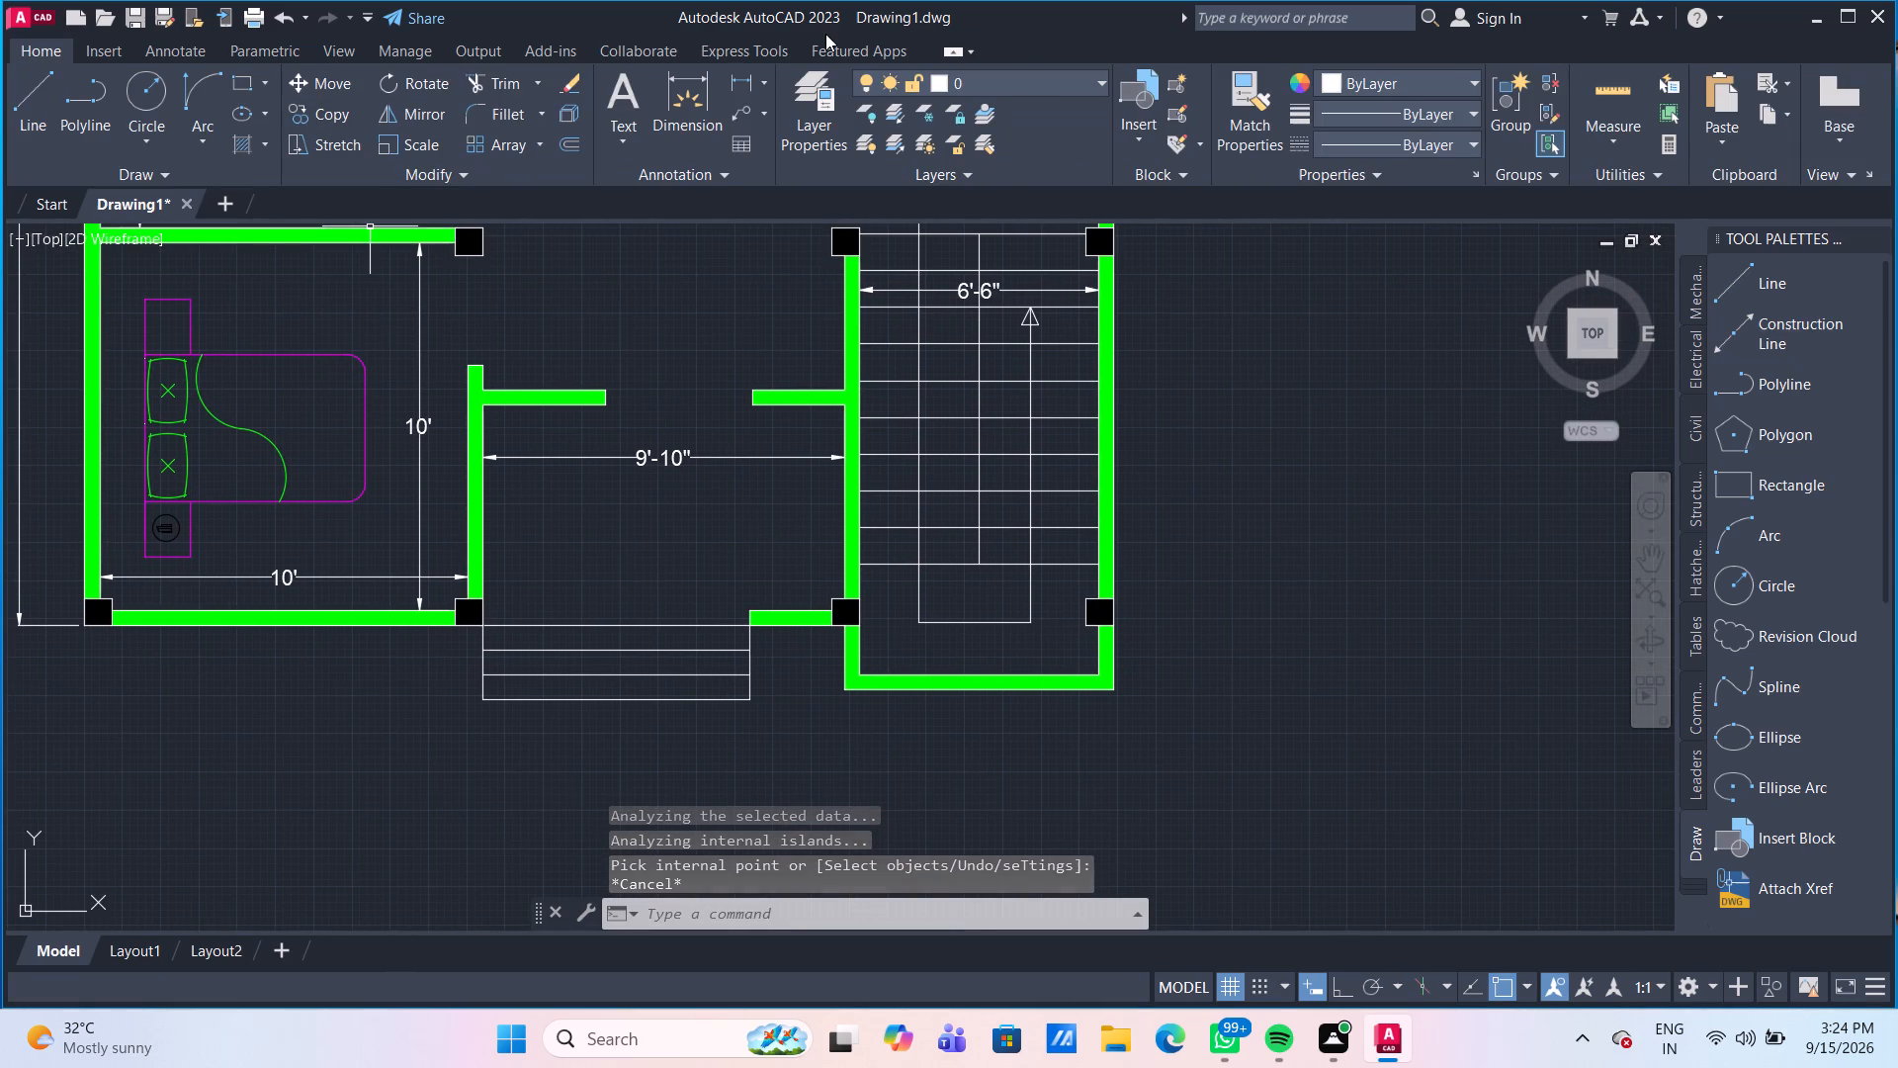
scroll(735, 70, down, 1)
click(681, 106)
scroll(835, 340, up, 1)
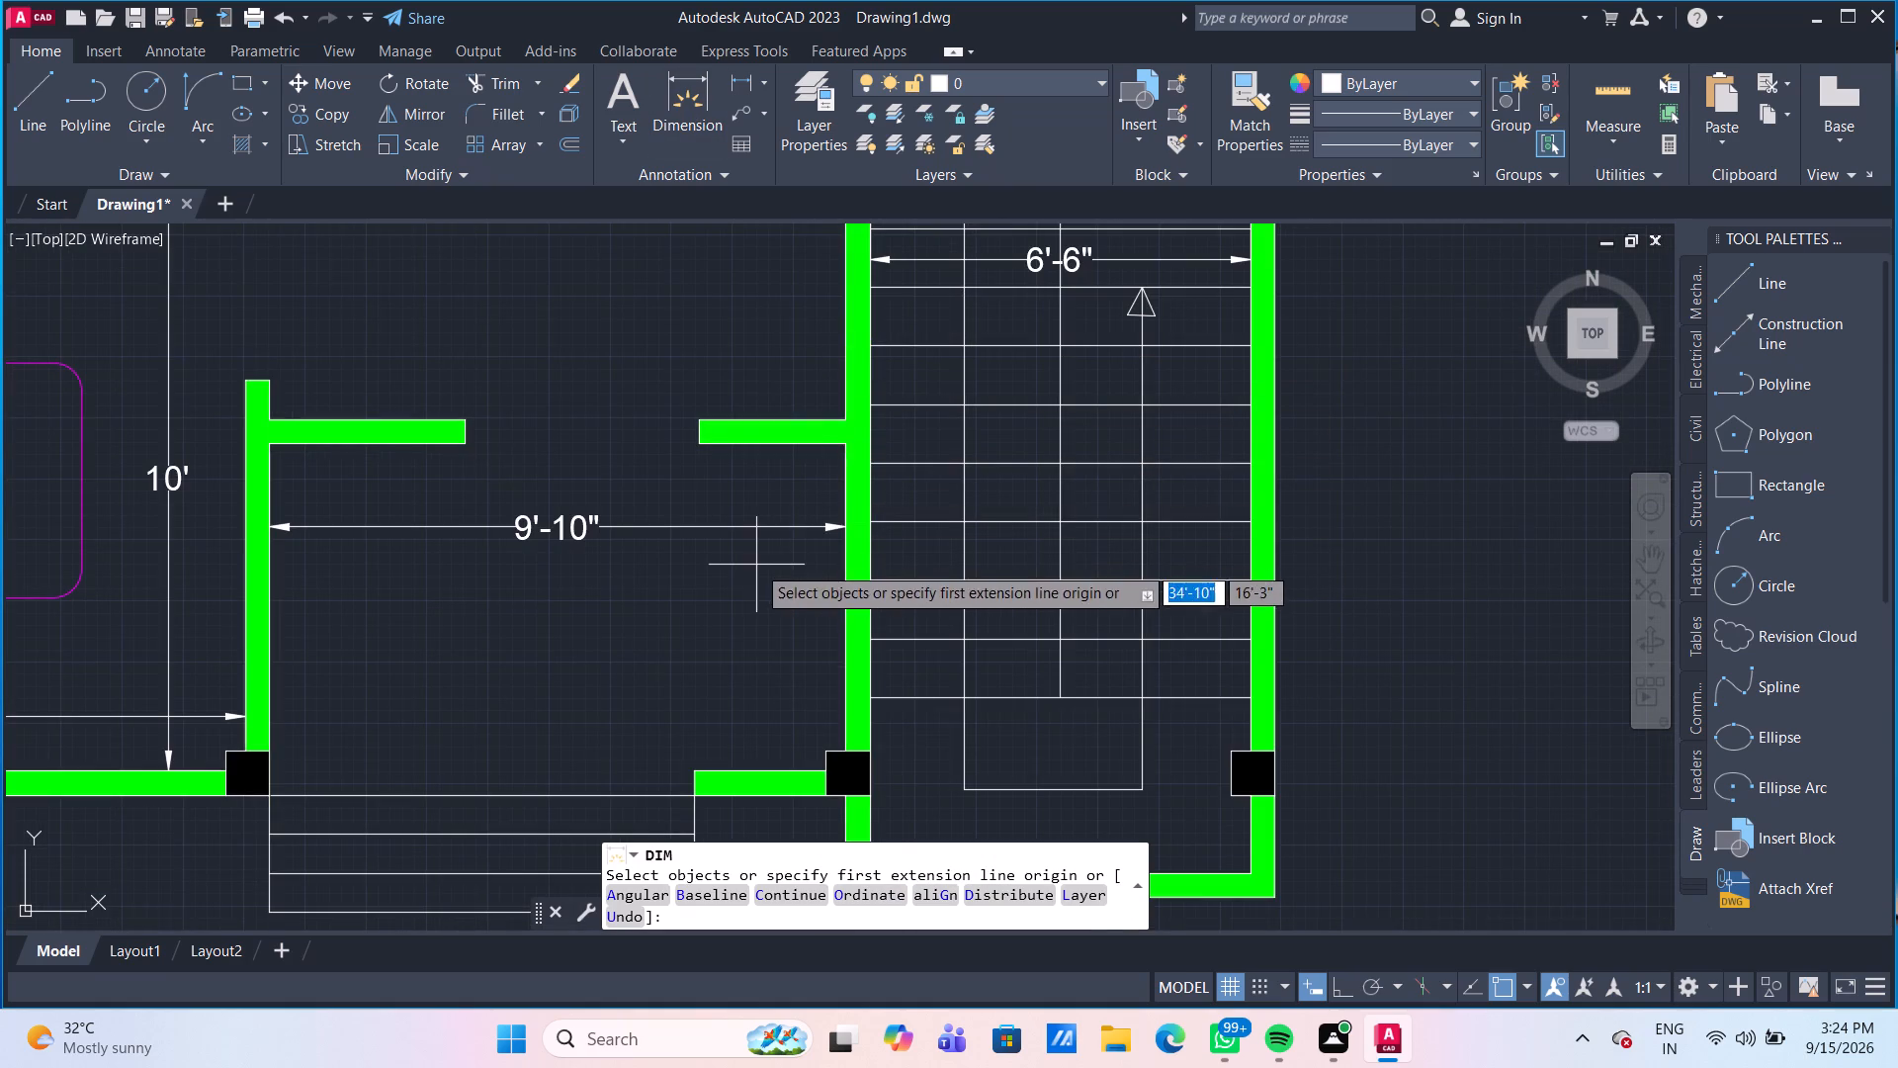
click(692, 770)
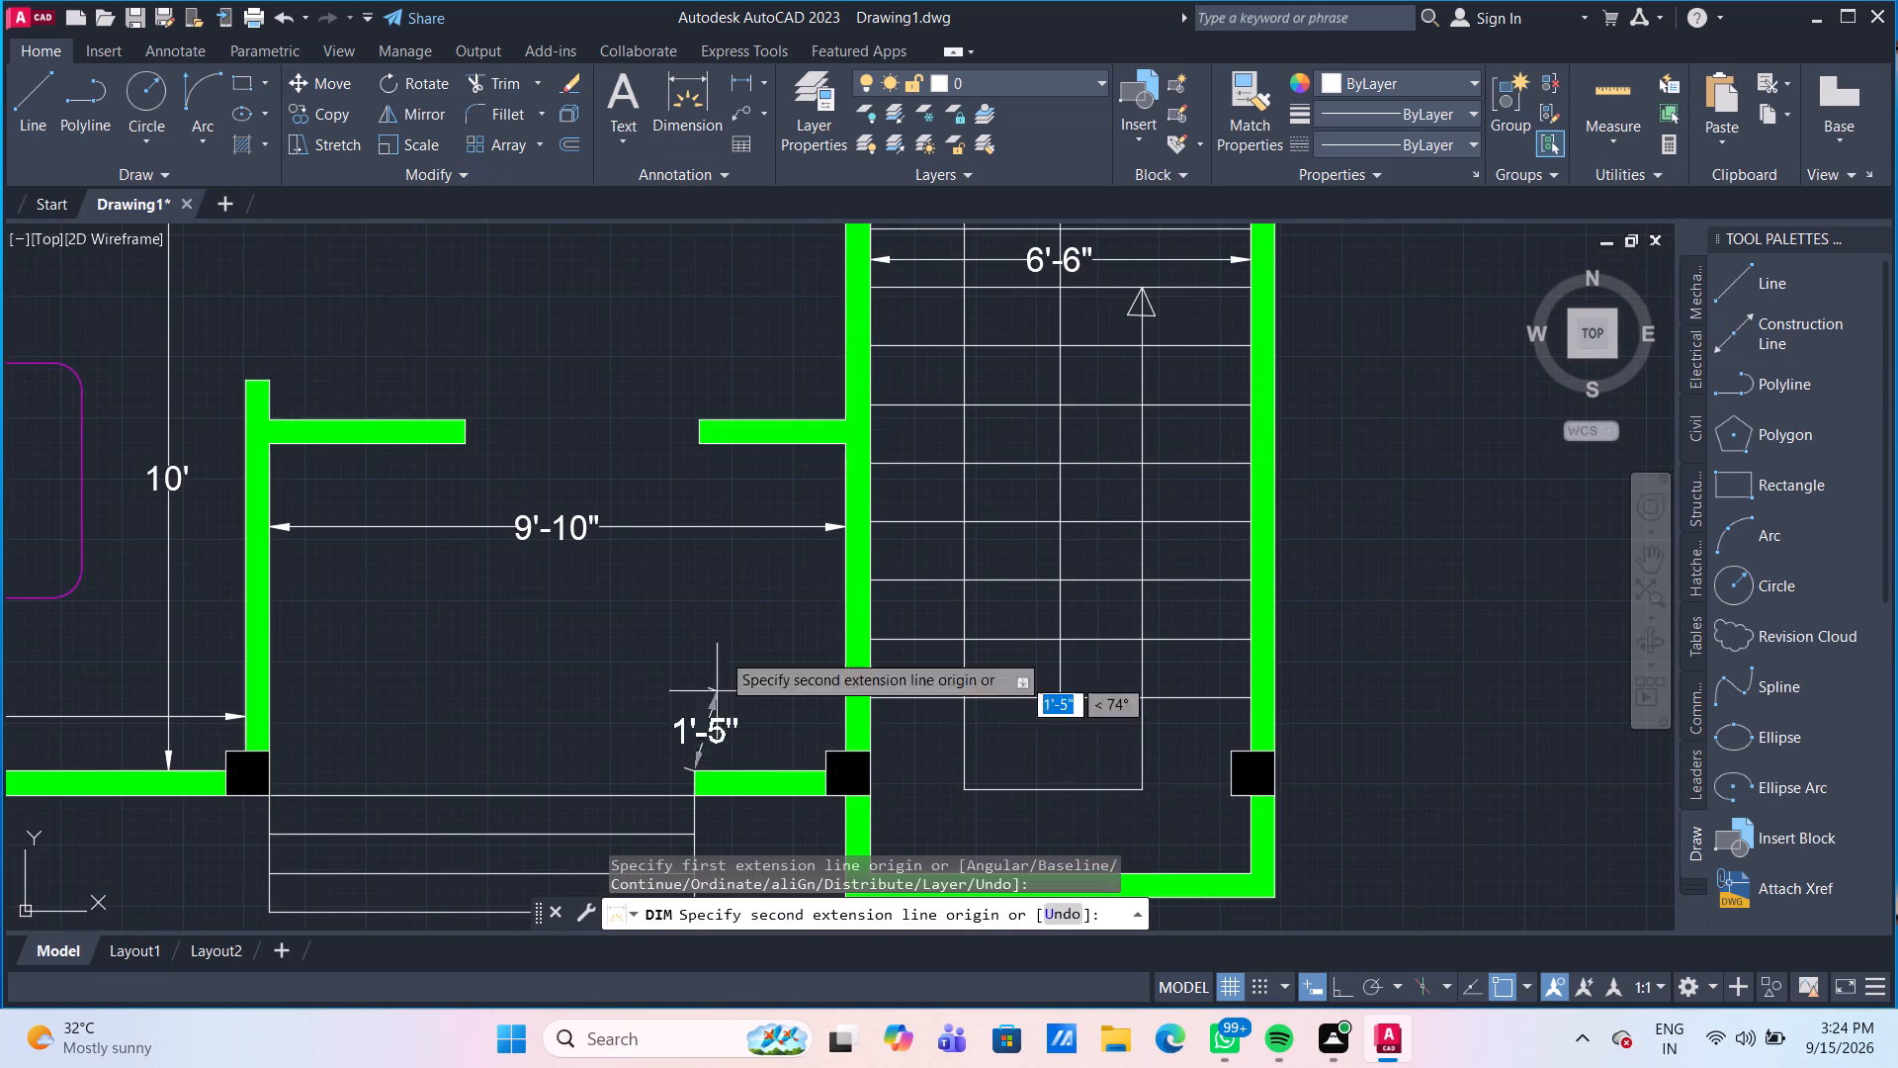
click(701, 446)
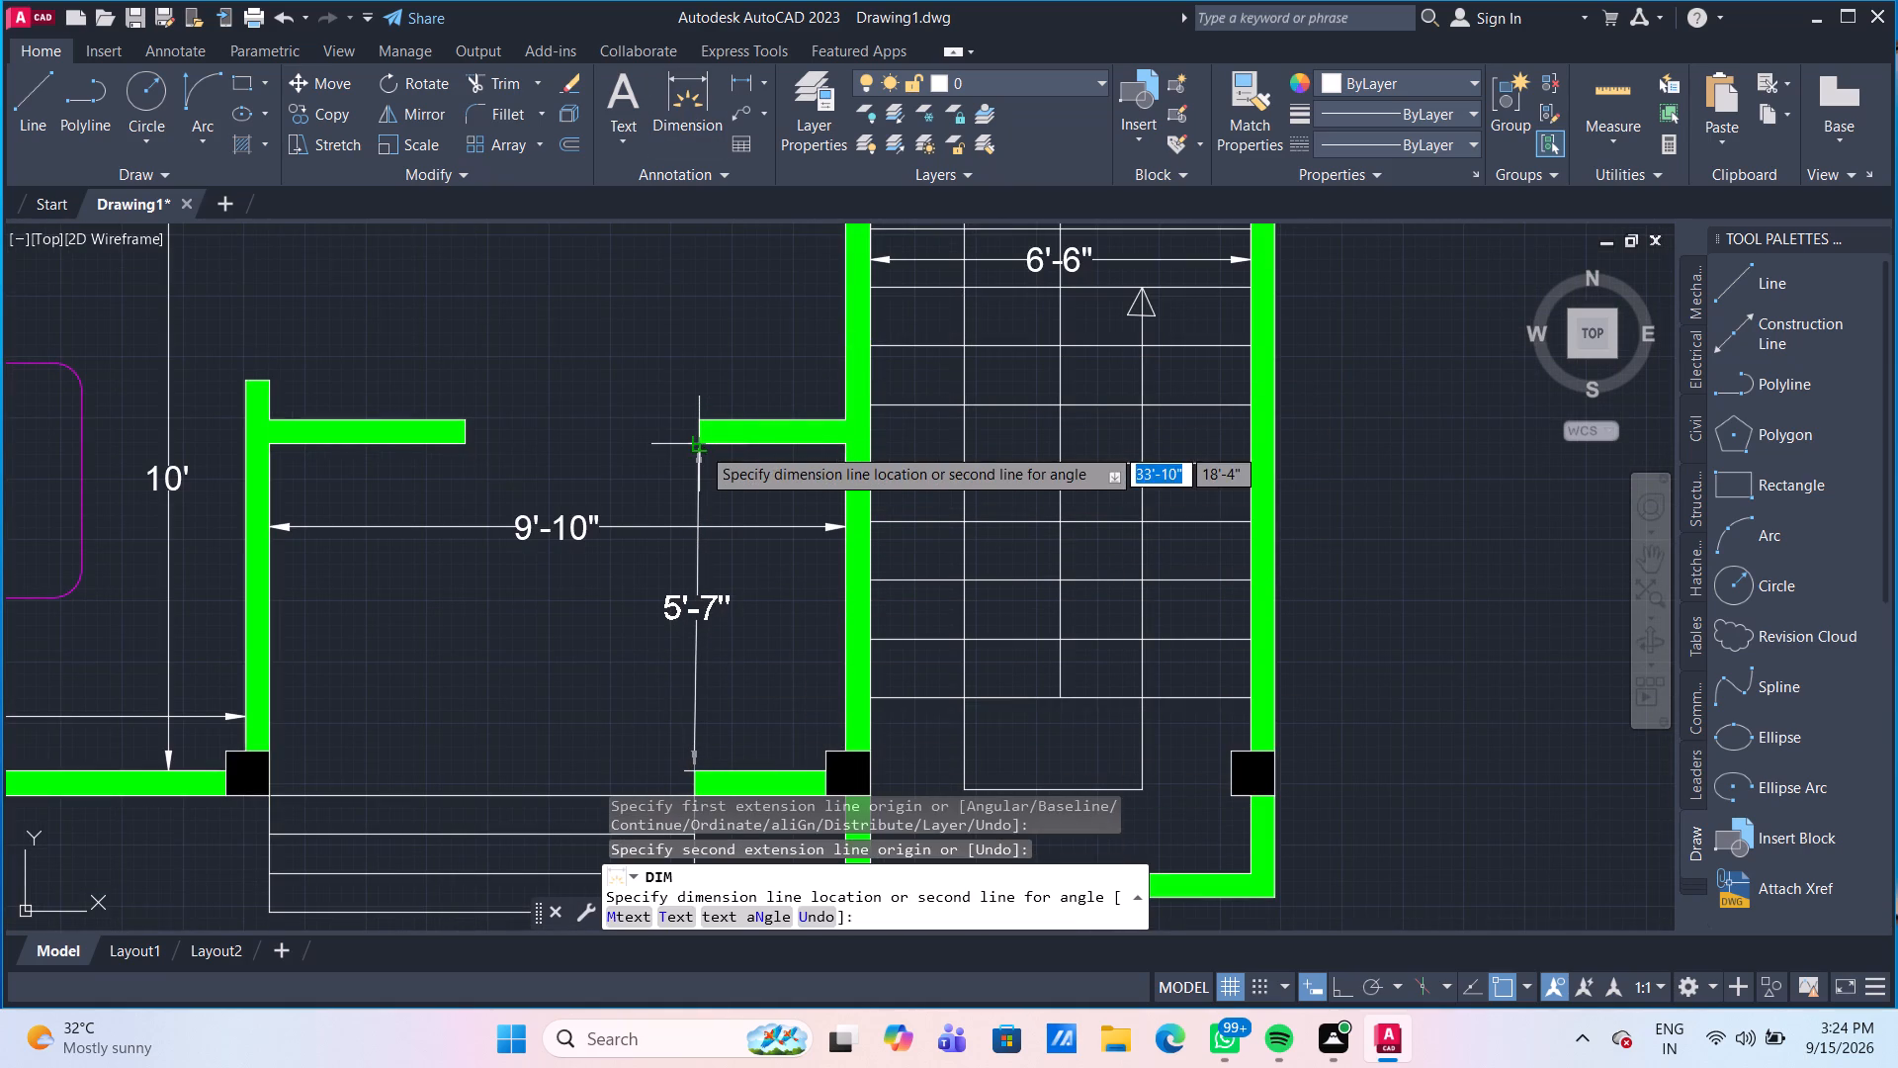
click(768, 458)
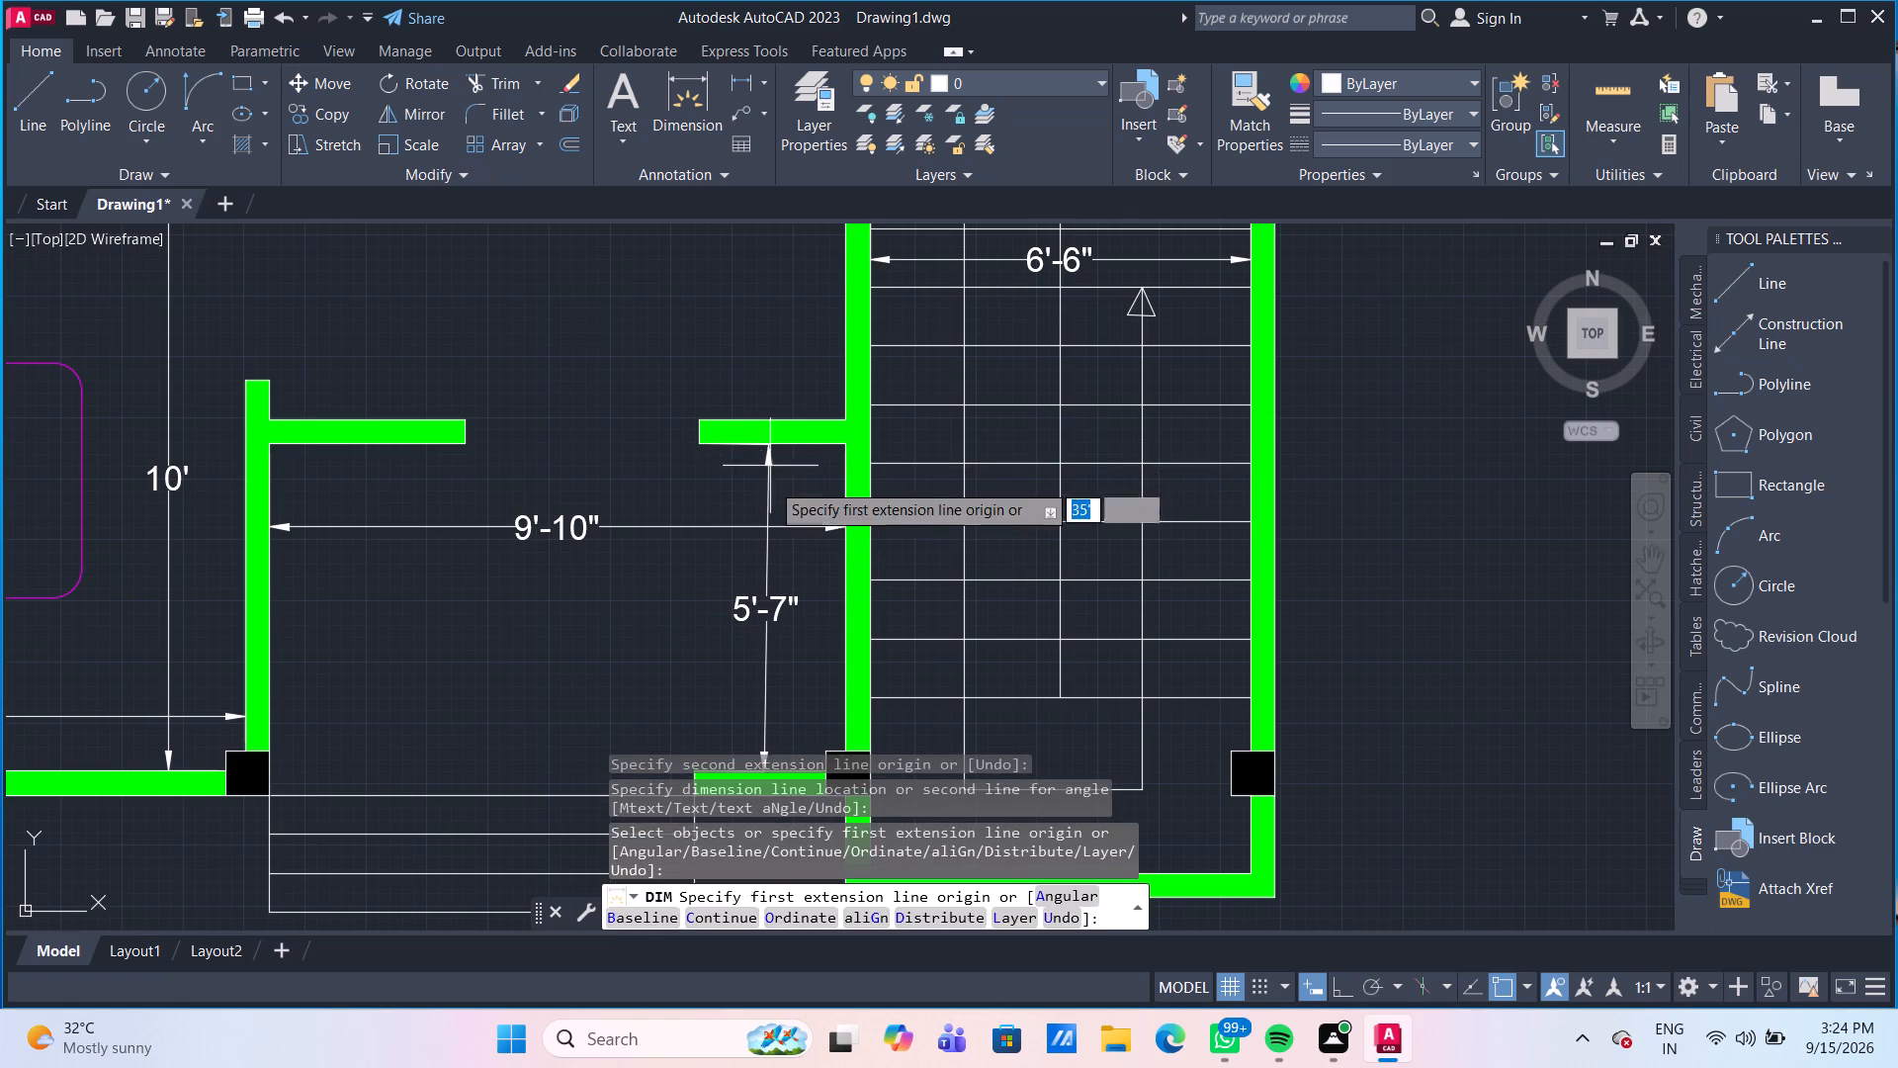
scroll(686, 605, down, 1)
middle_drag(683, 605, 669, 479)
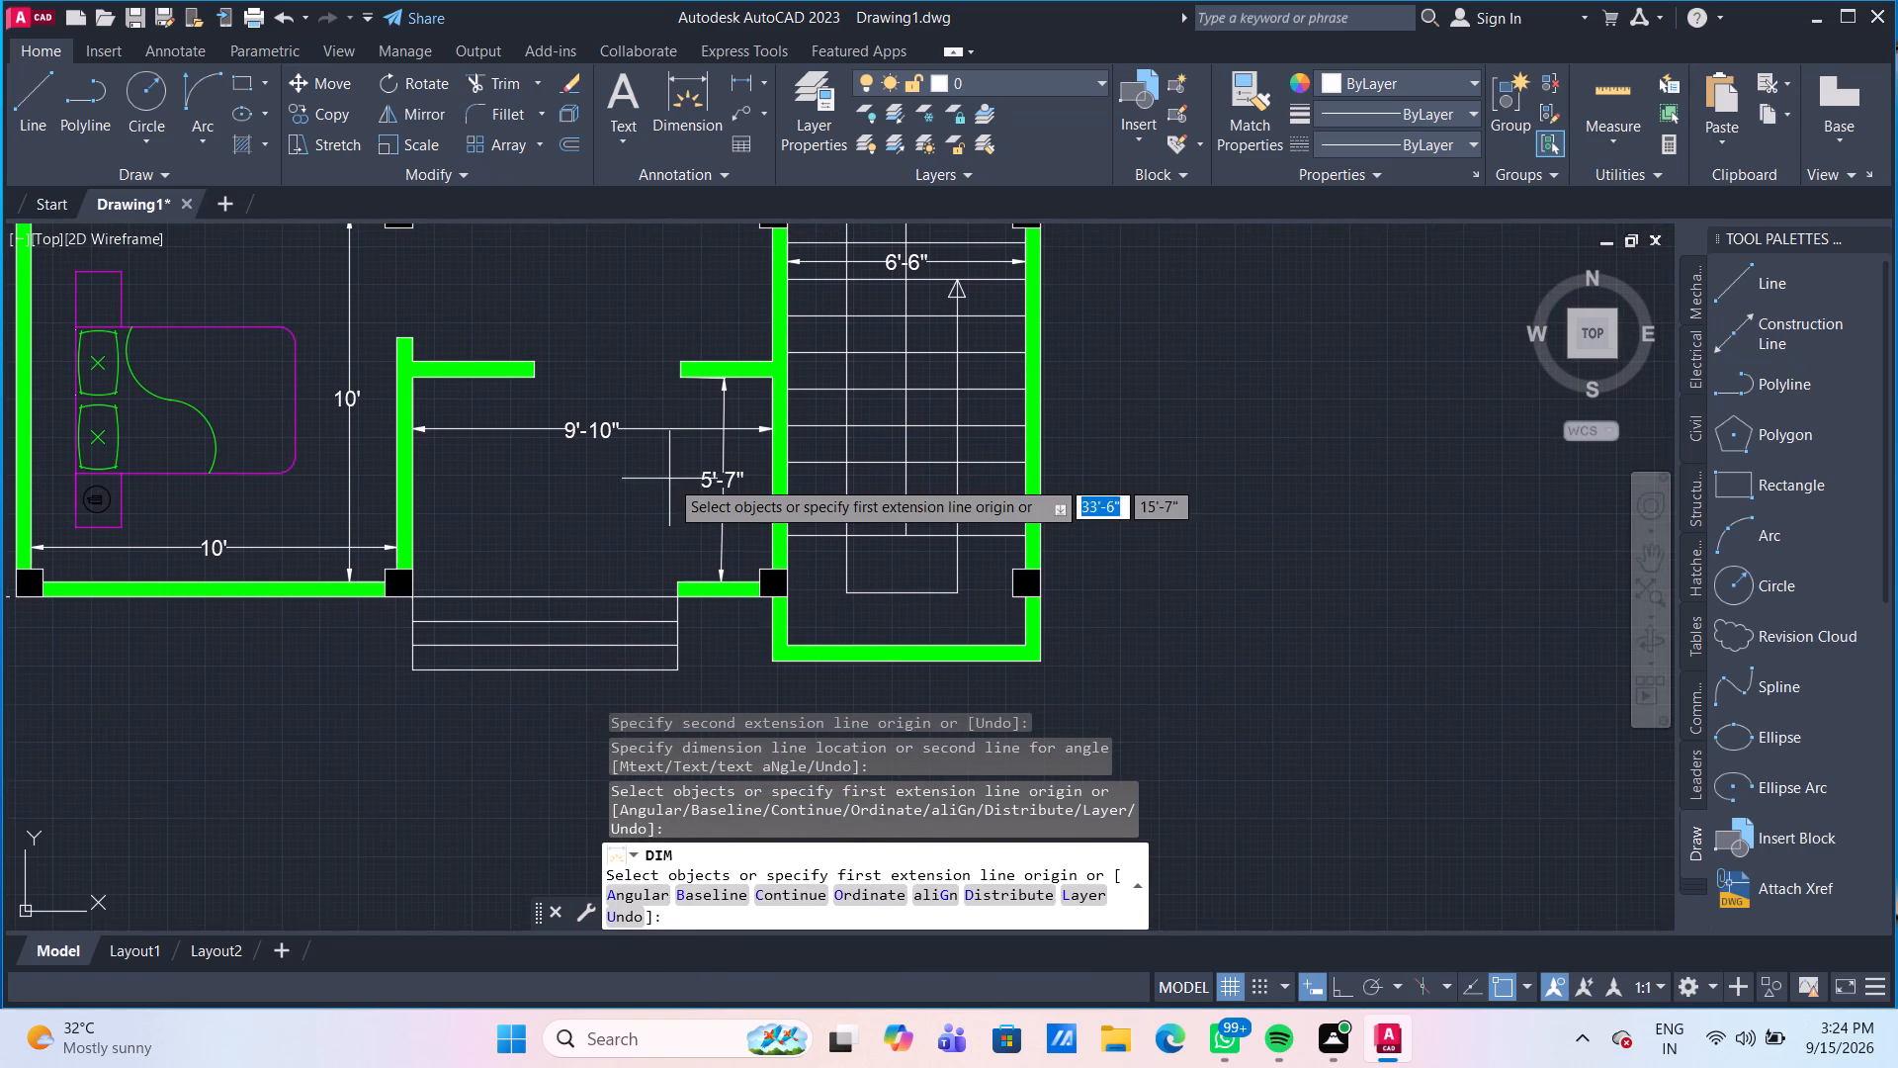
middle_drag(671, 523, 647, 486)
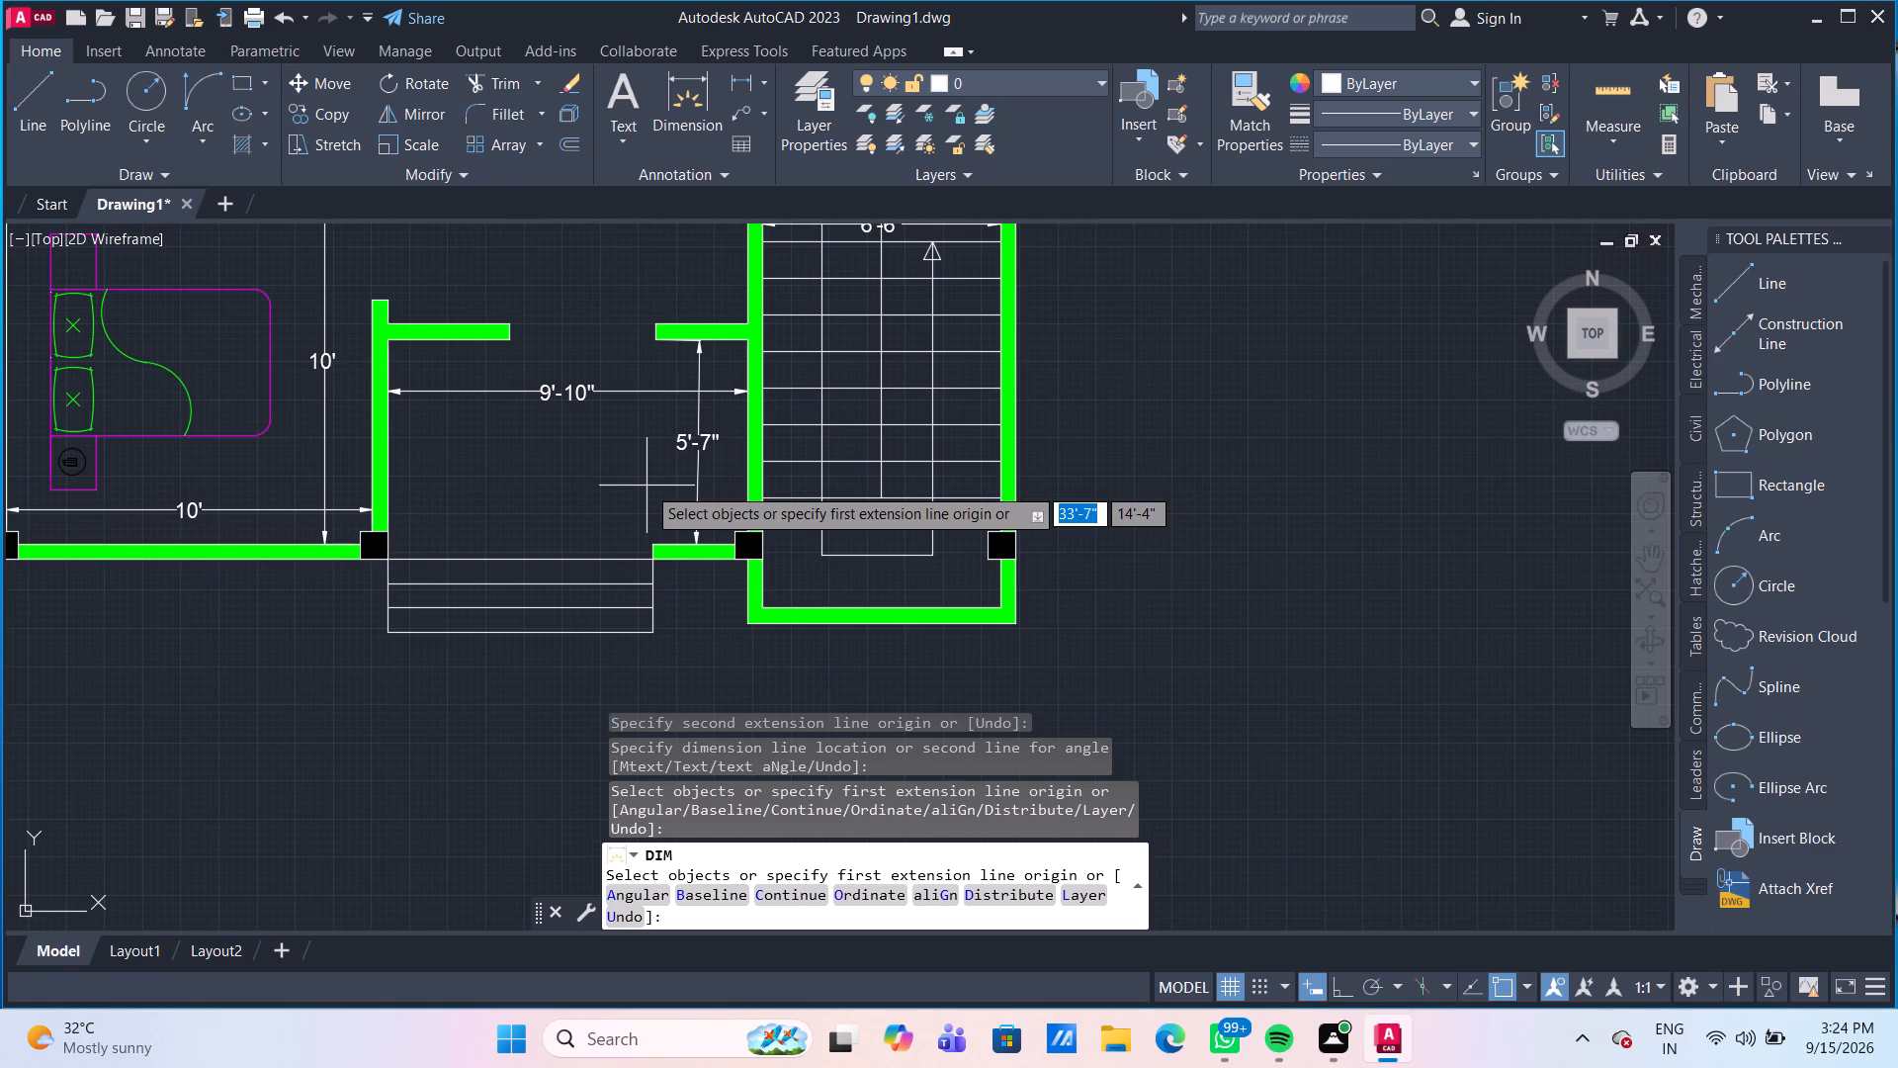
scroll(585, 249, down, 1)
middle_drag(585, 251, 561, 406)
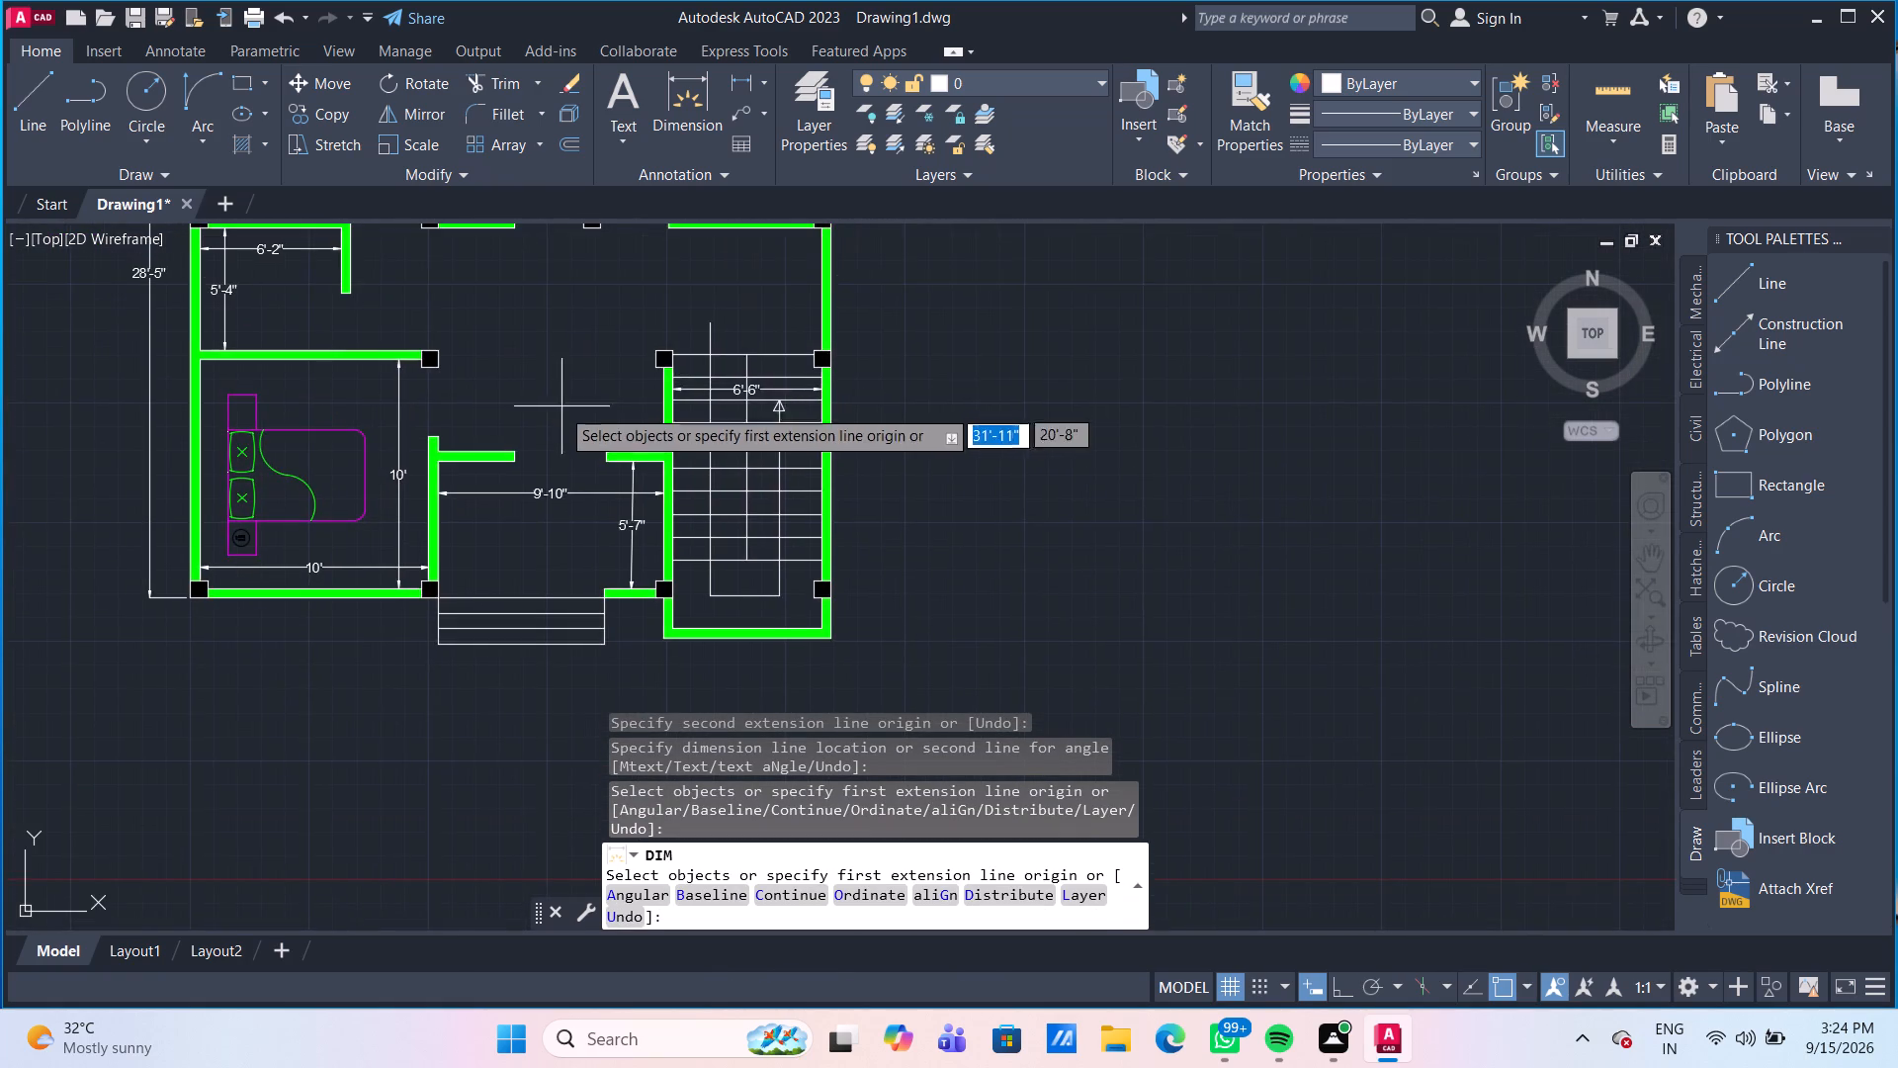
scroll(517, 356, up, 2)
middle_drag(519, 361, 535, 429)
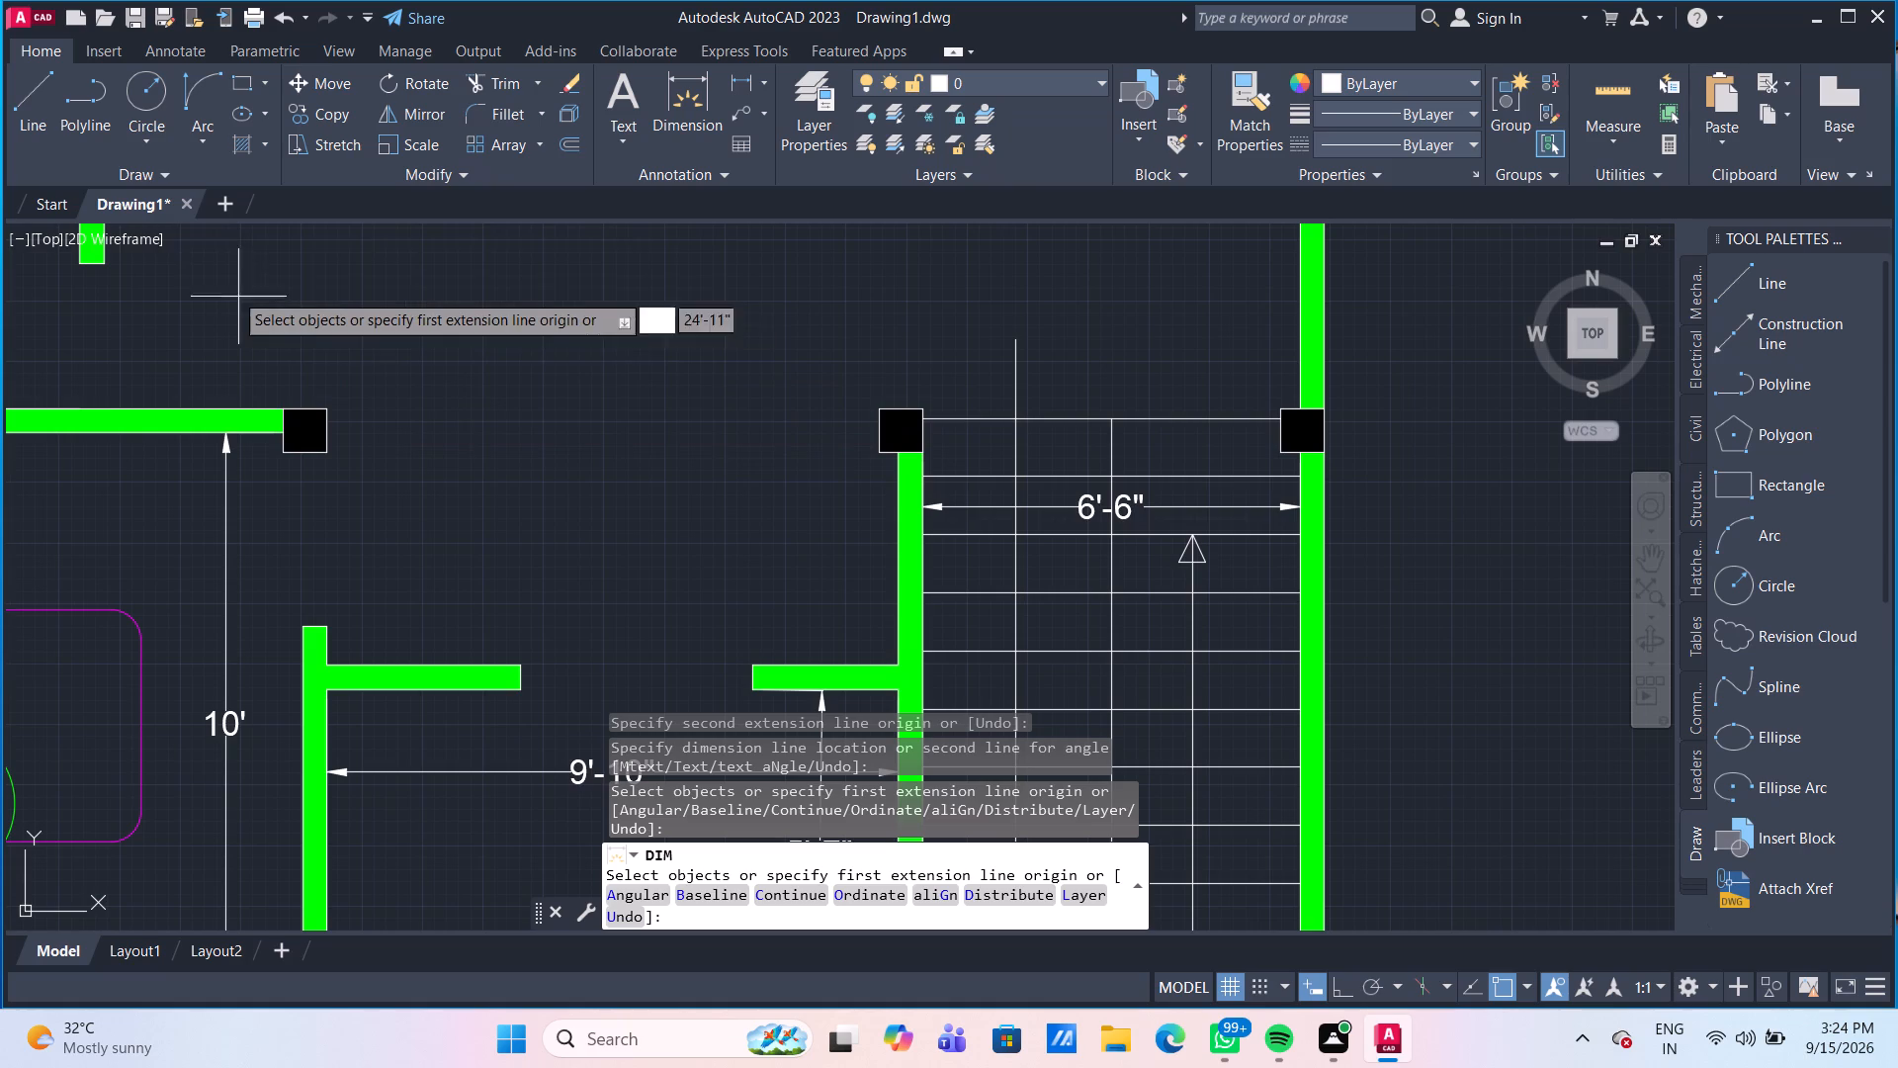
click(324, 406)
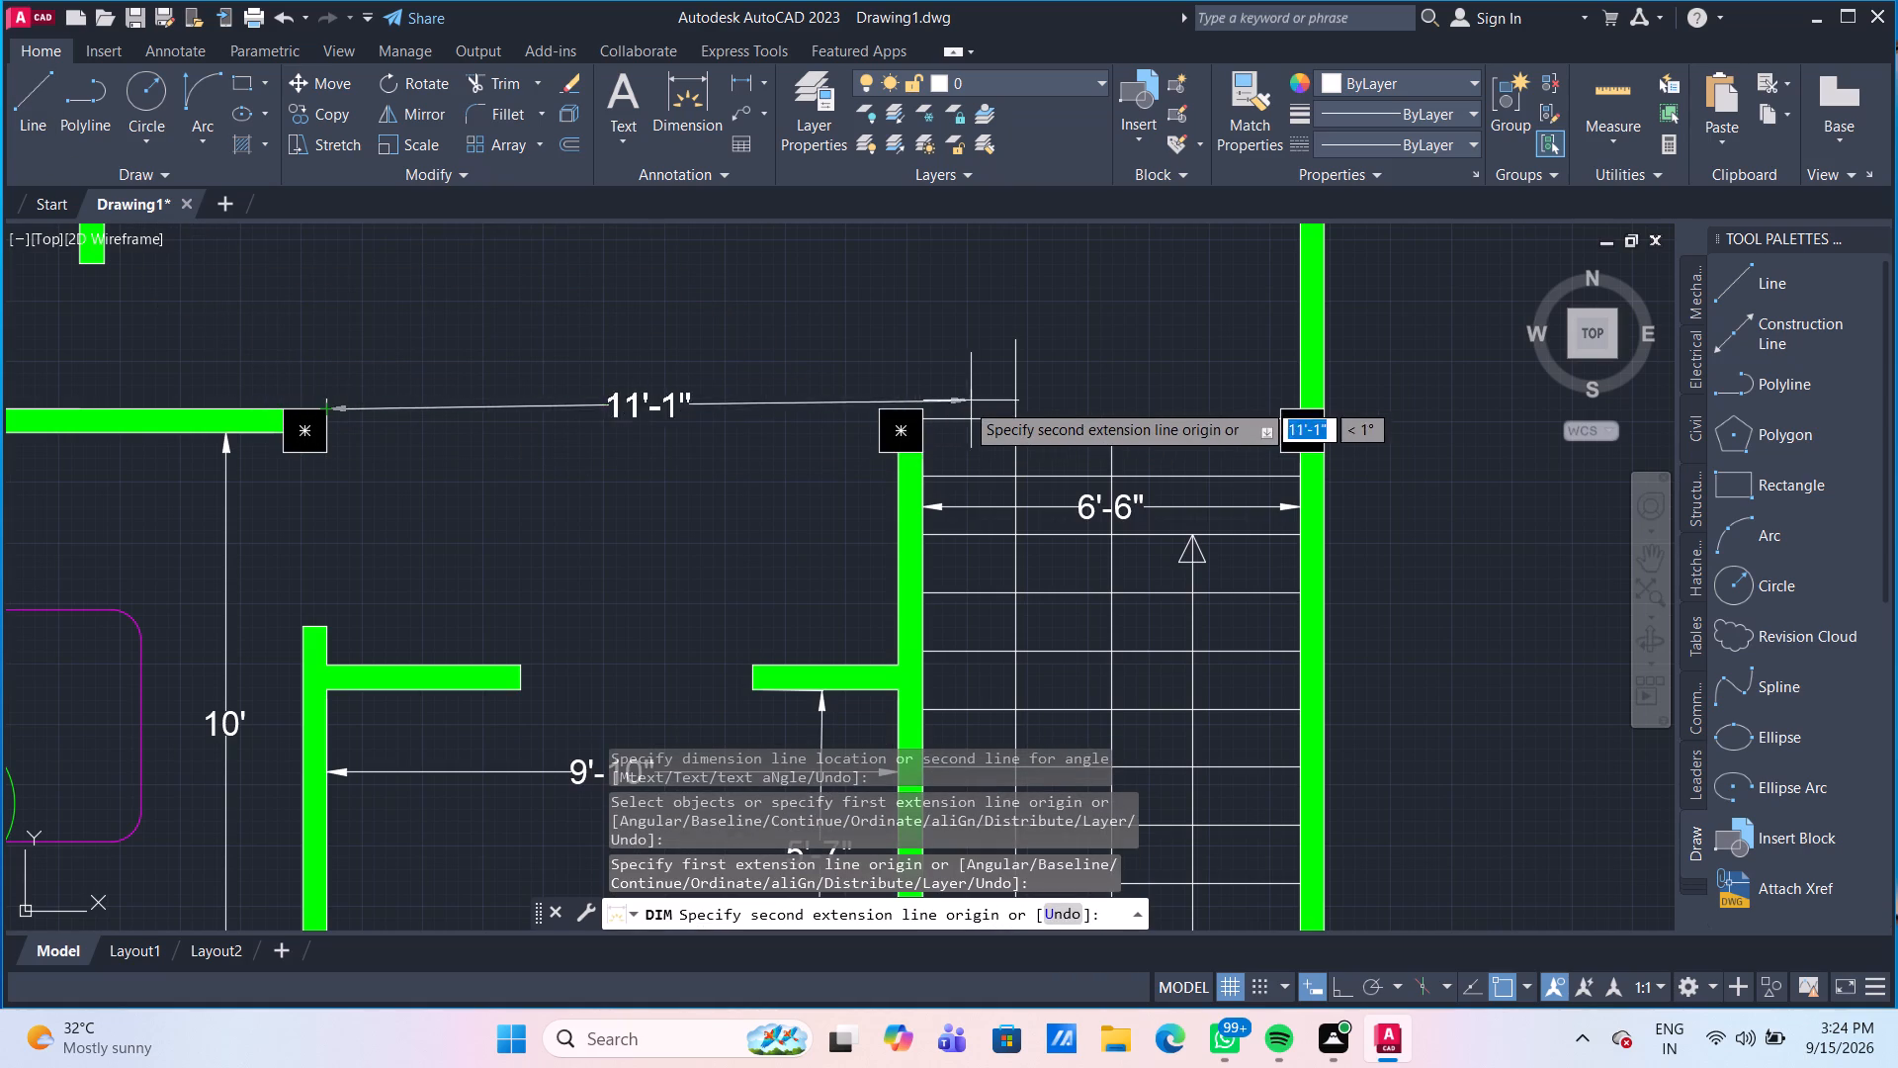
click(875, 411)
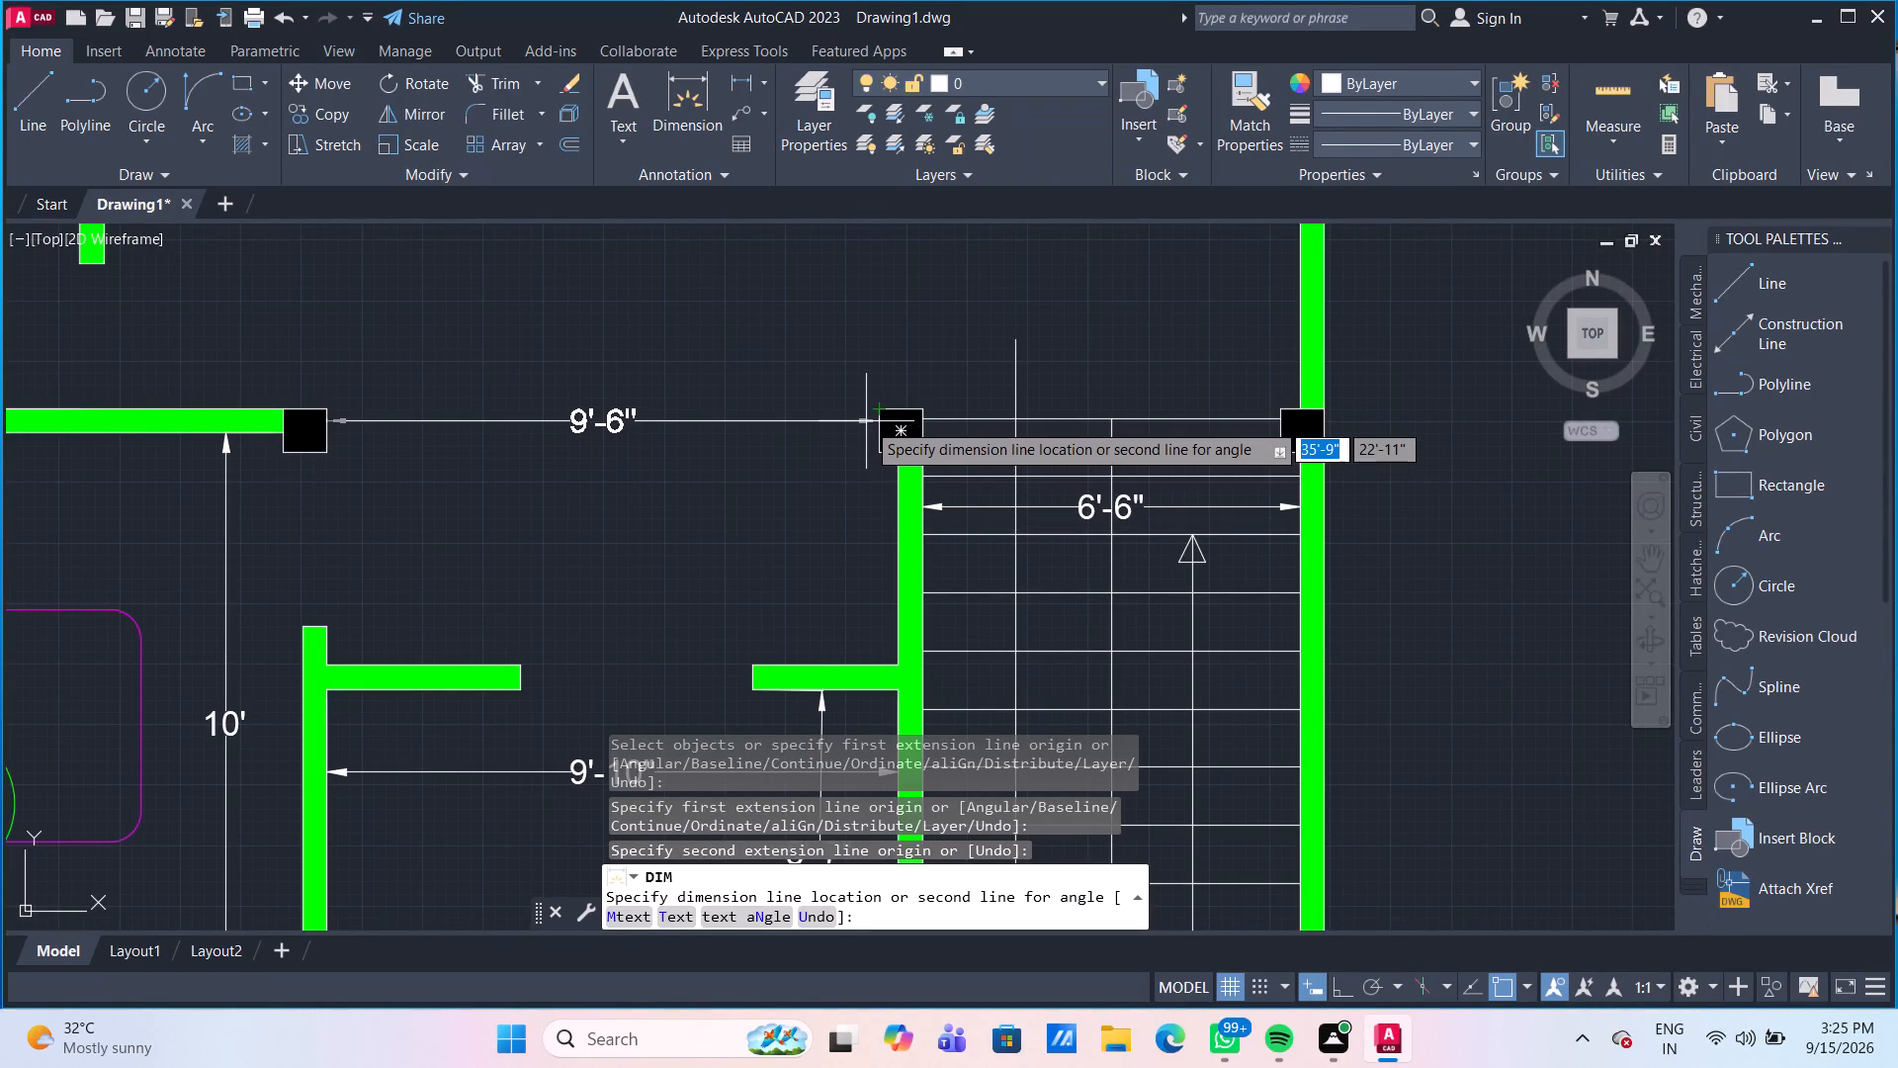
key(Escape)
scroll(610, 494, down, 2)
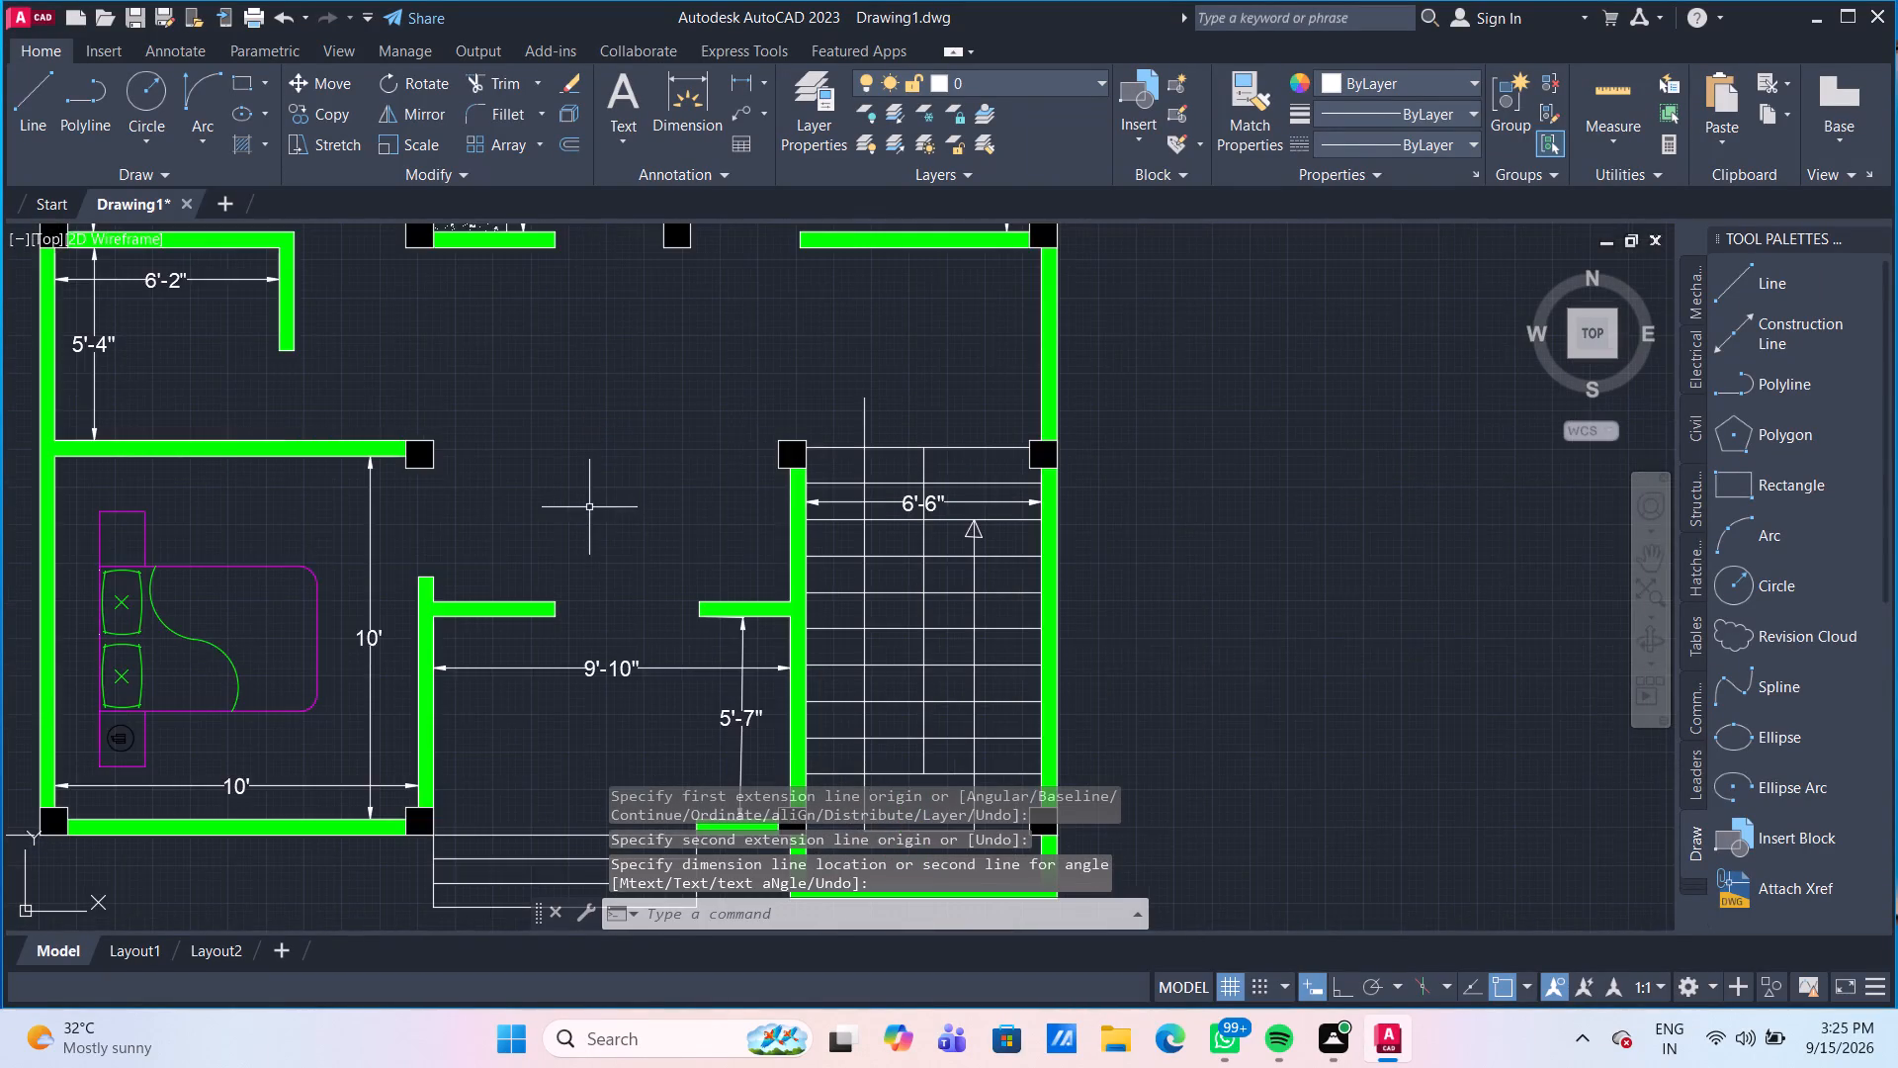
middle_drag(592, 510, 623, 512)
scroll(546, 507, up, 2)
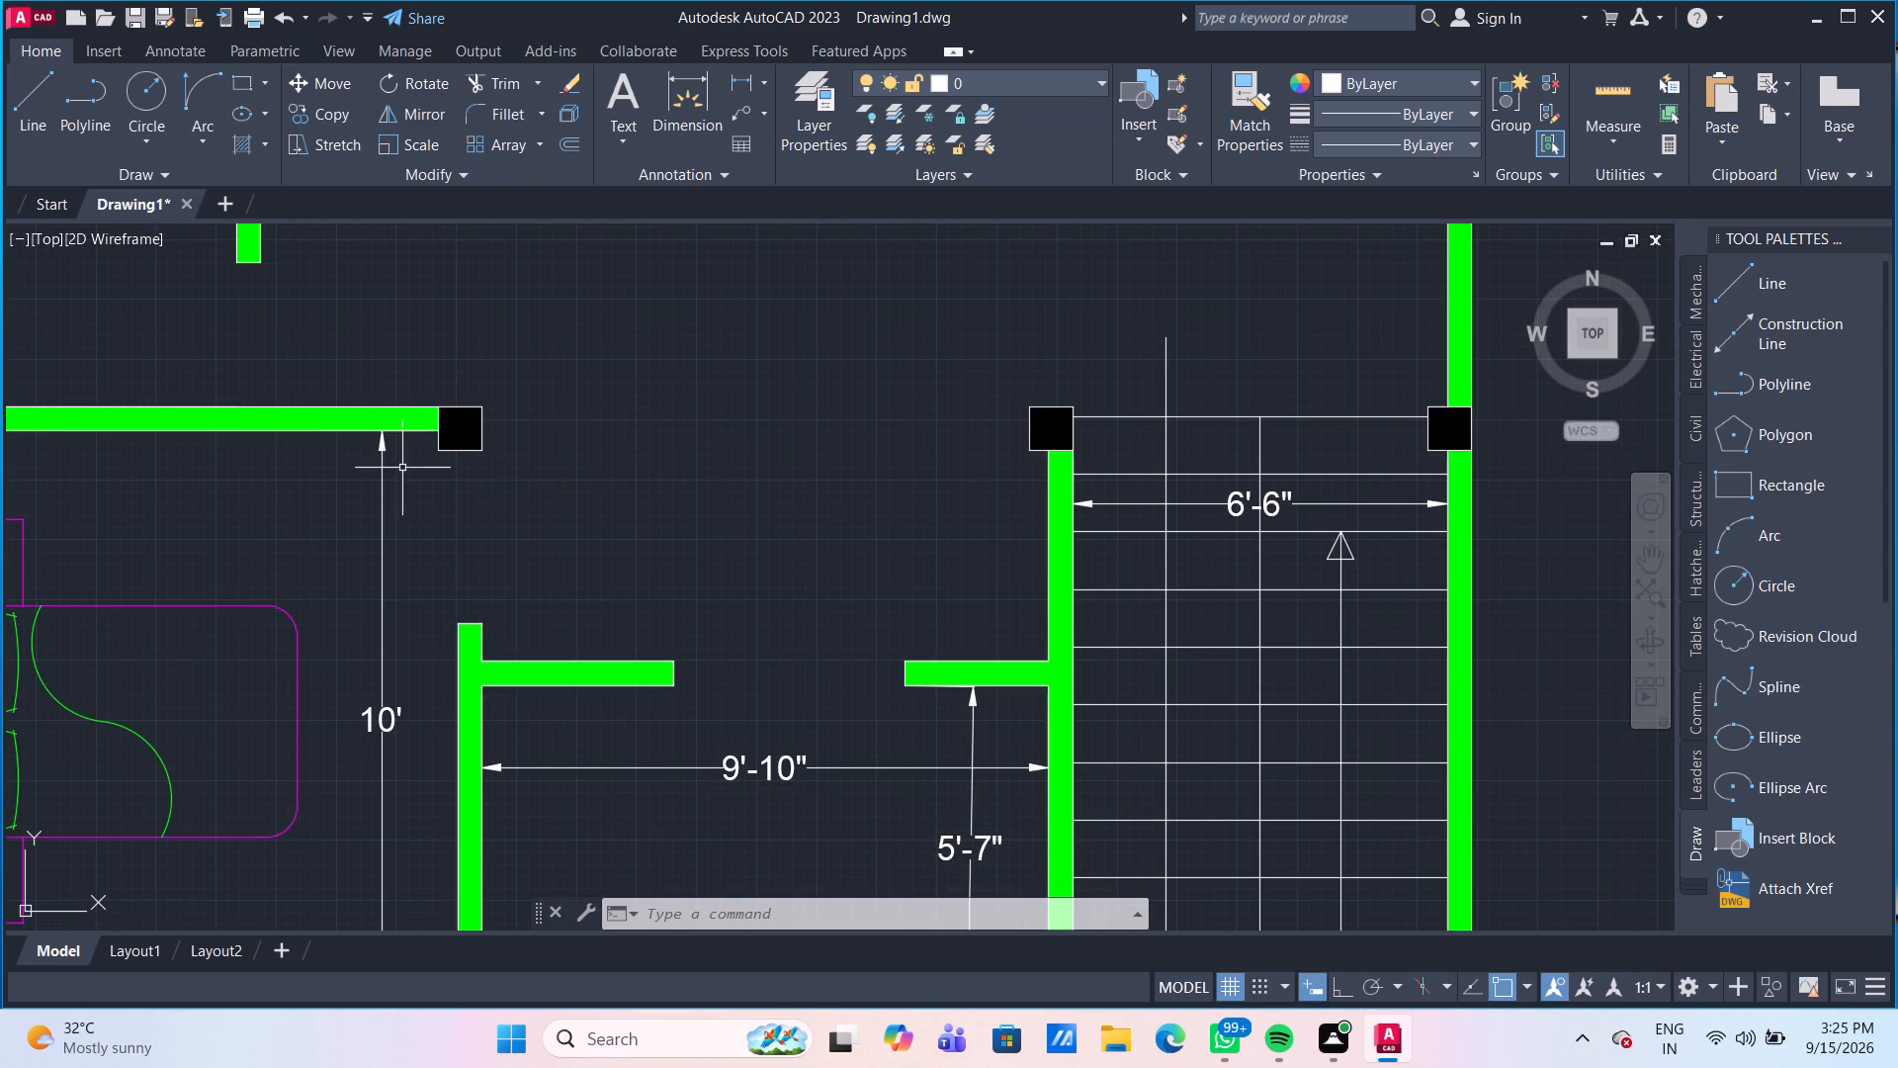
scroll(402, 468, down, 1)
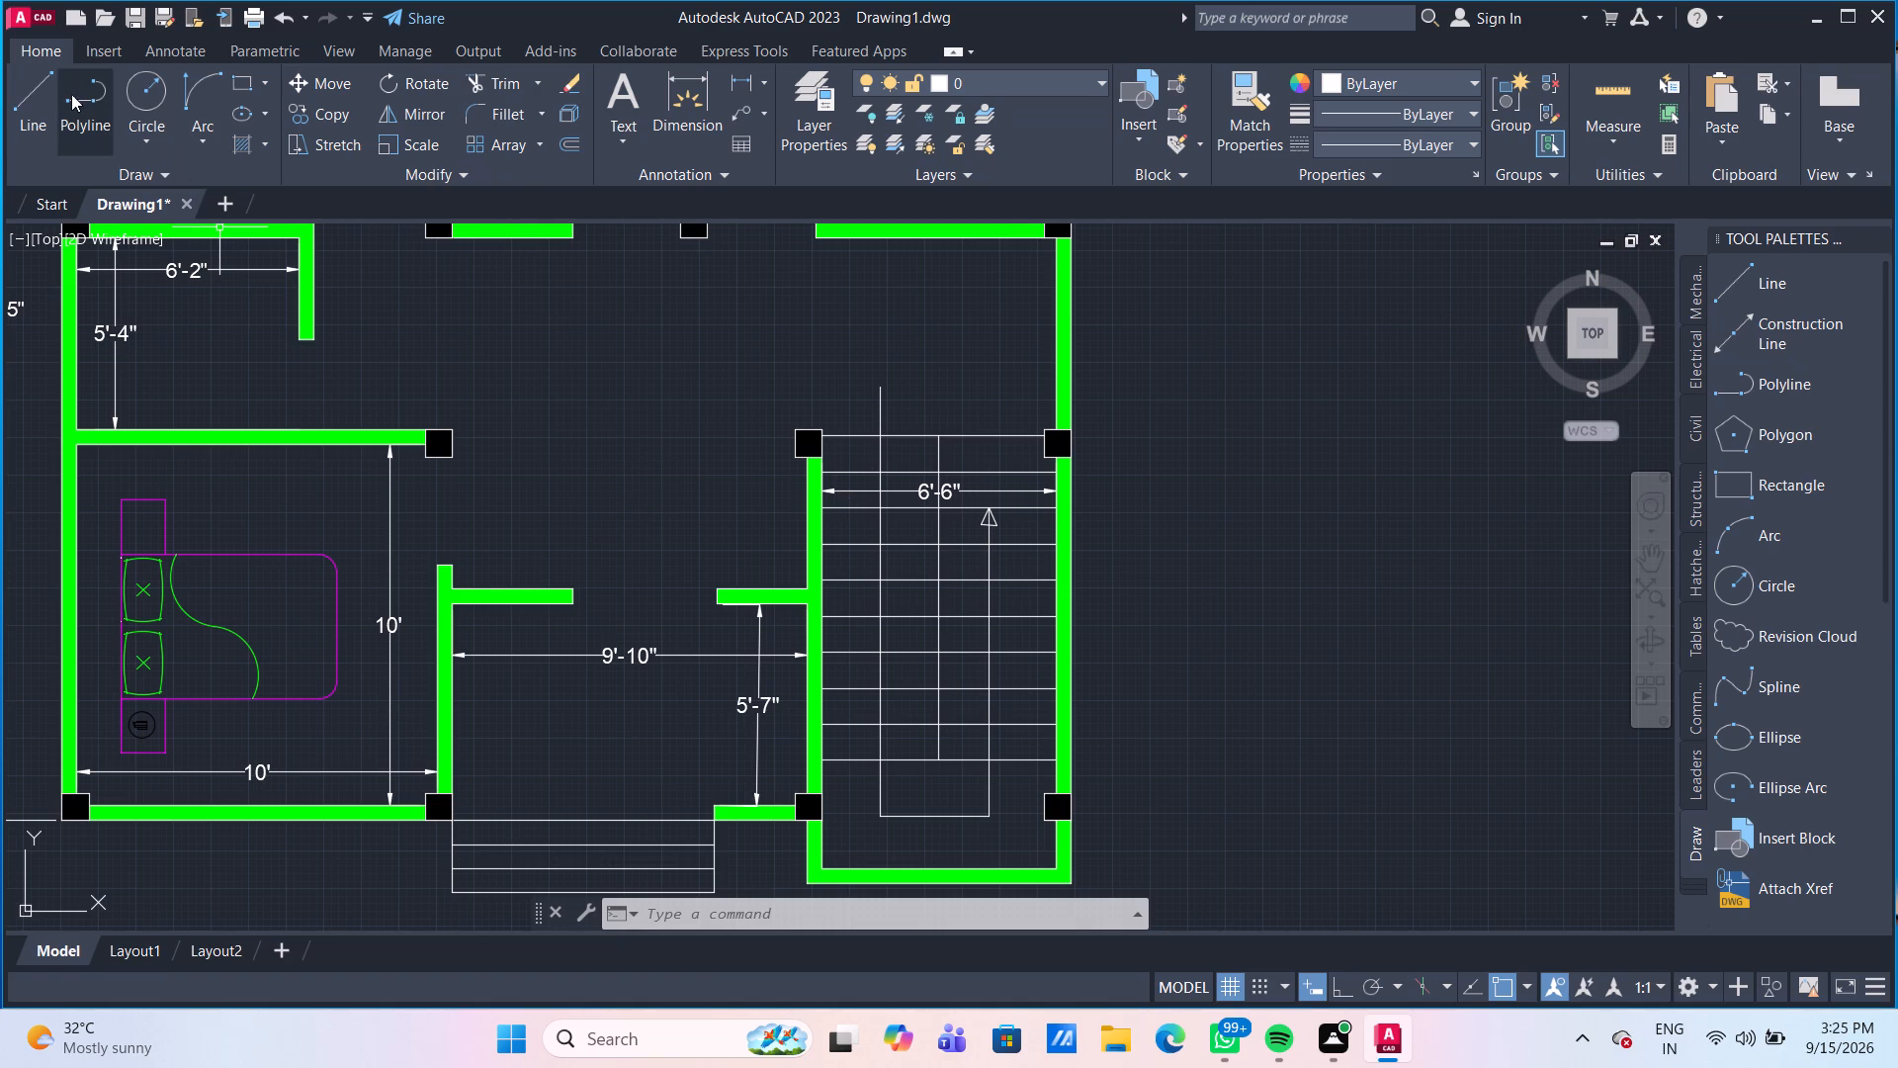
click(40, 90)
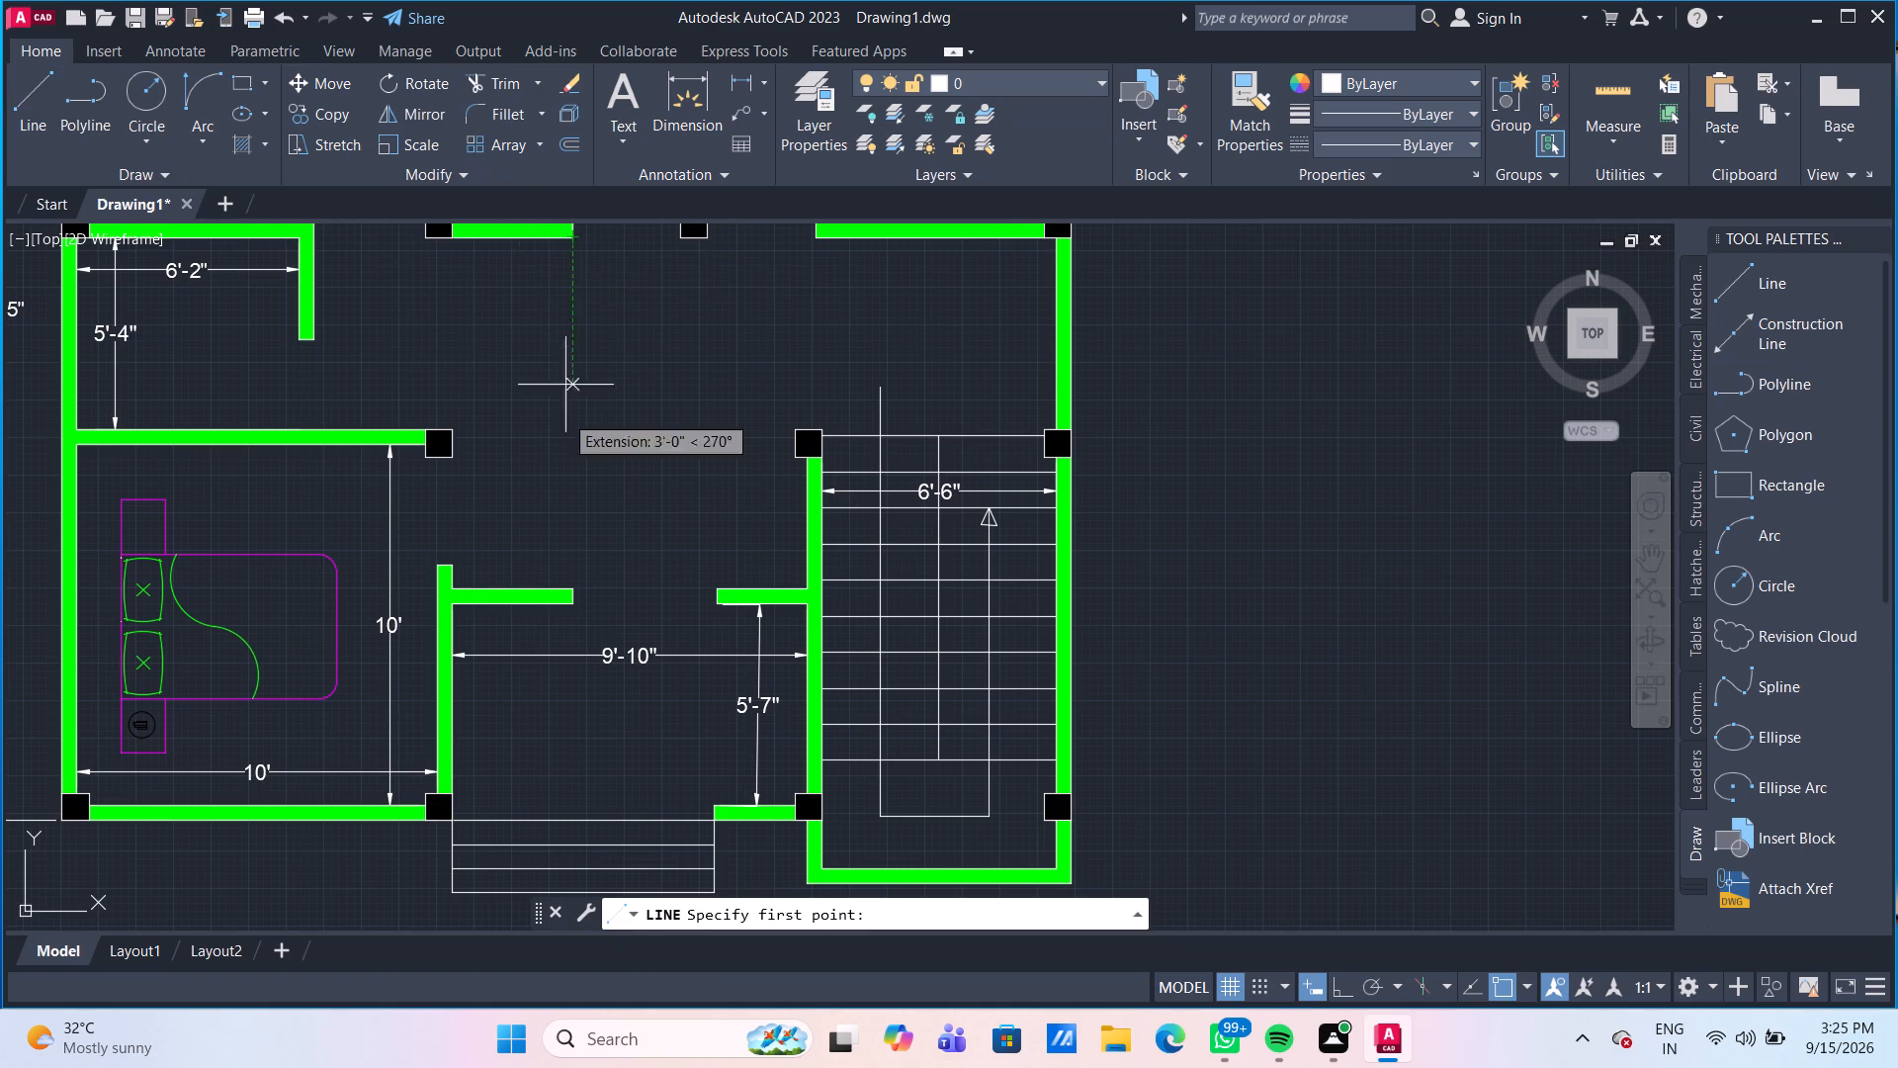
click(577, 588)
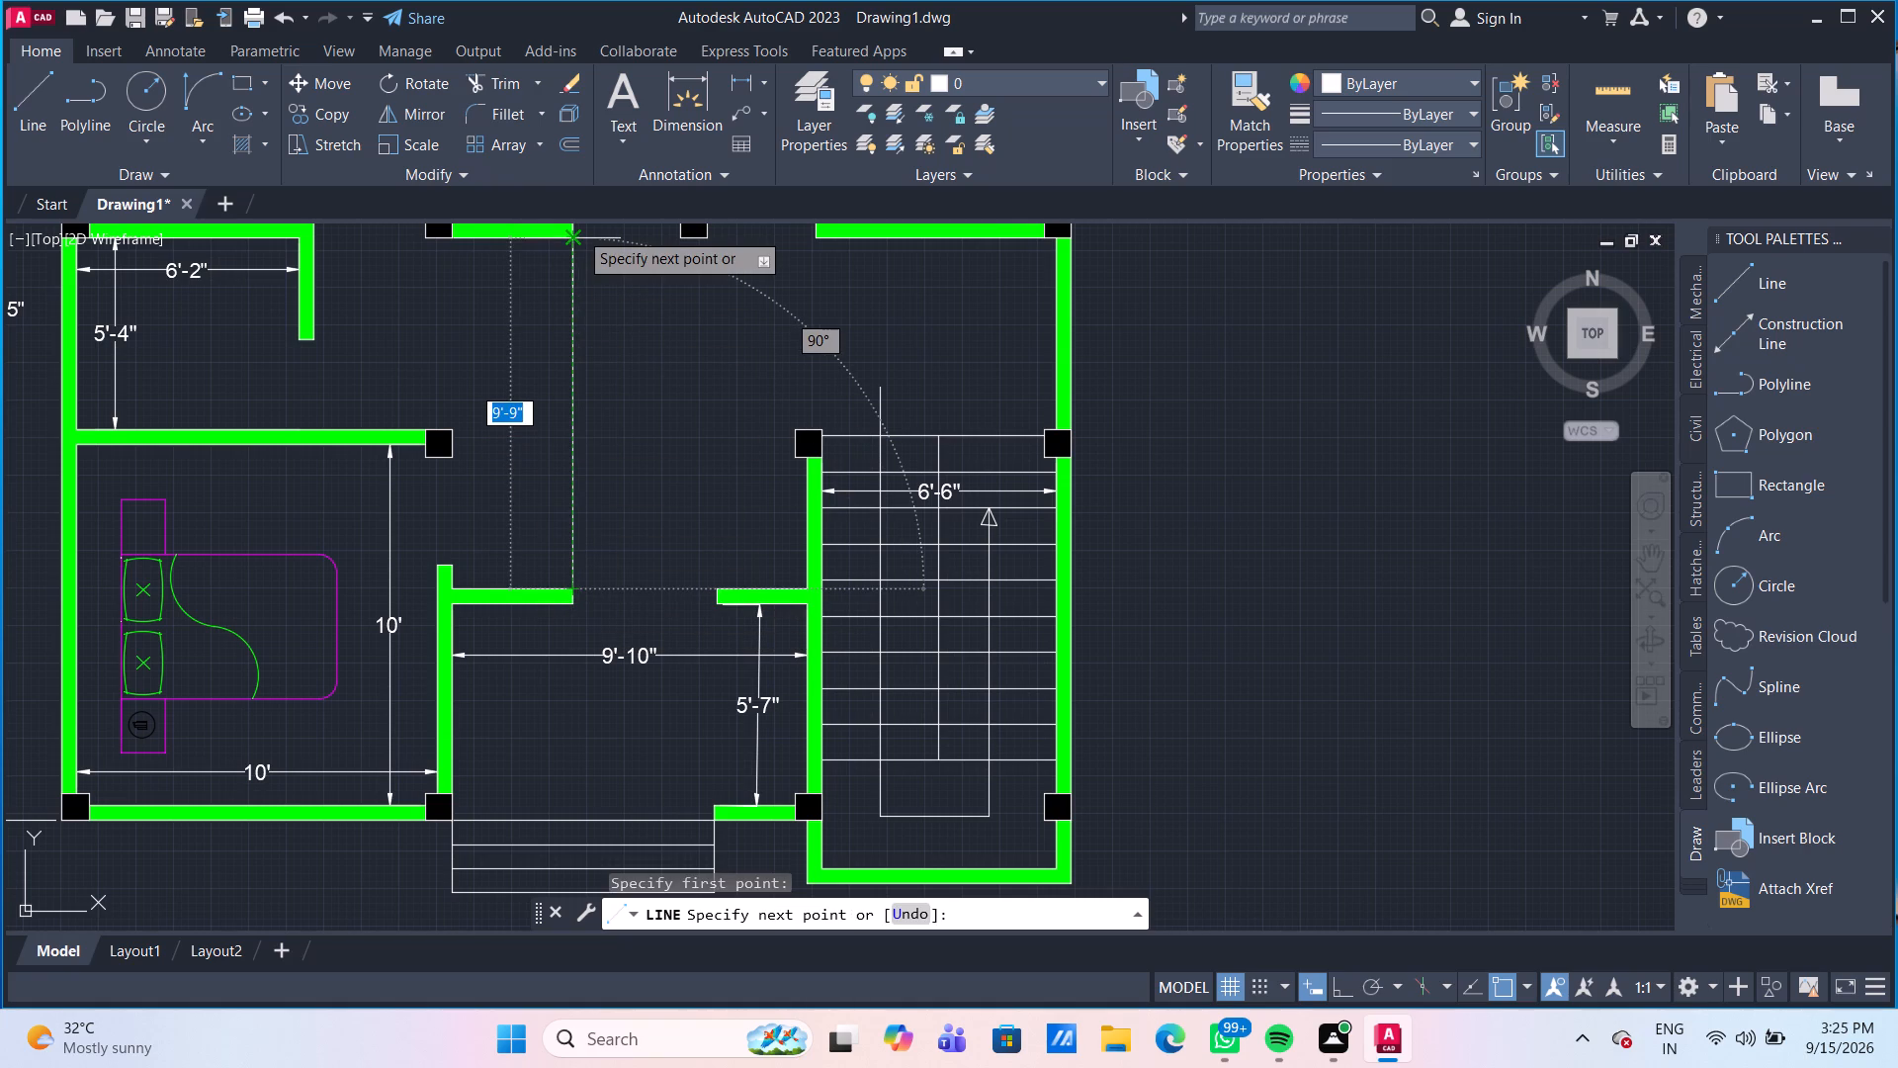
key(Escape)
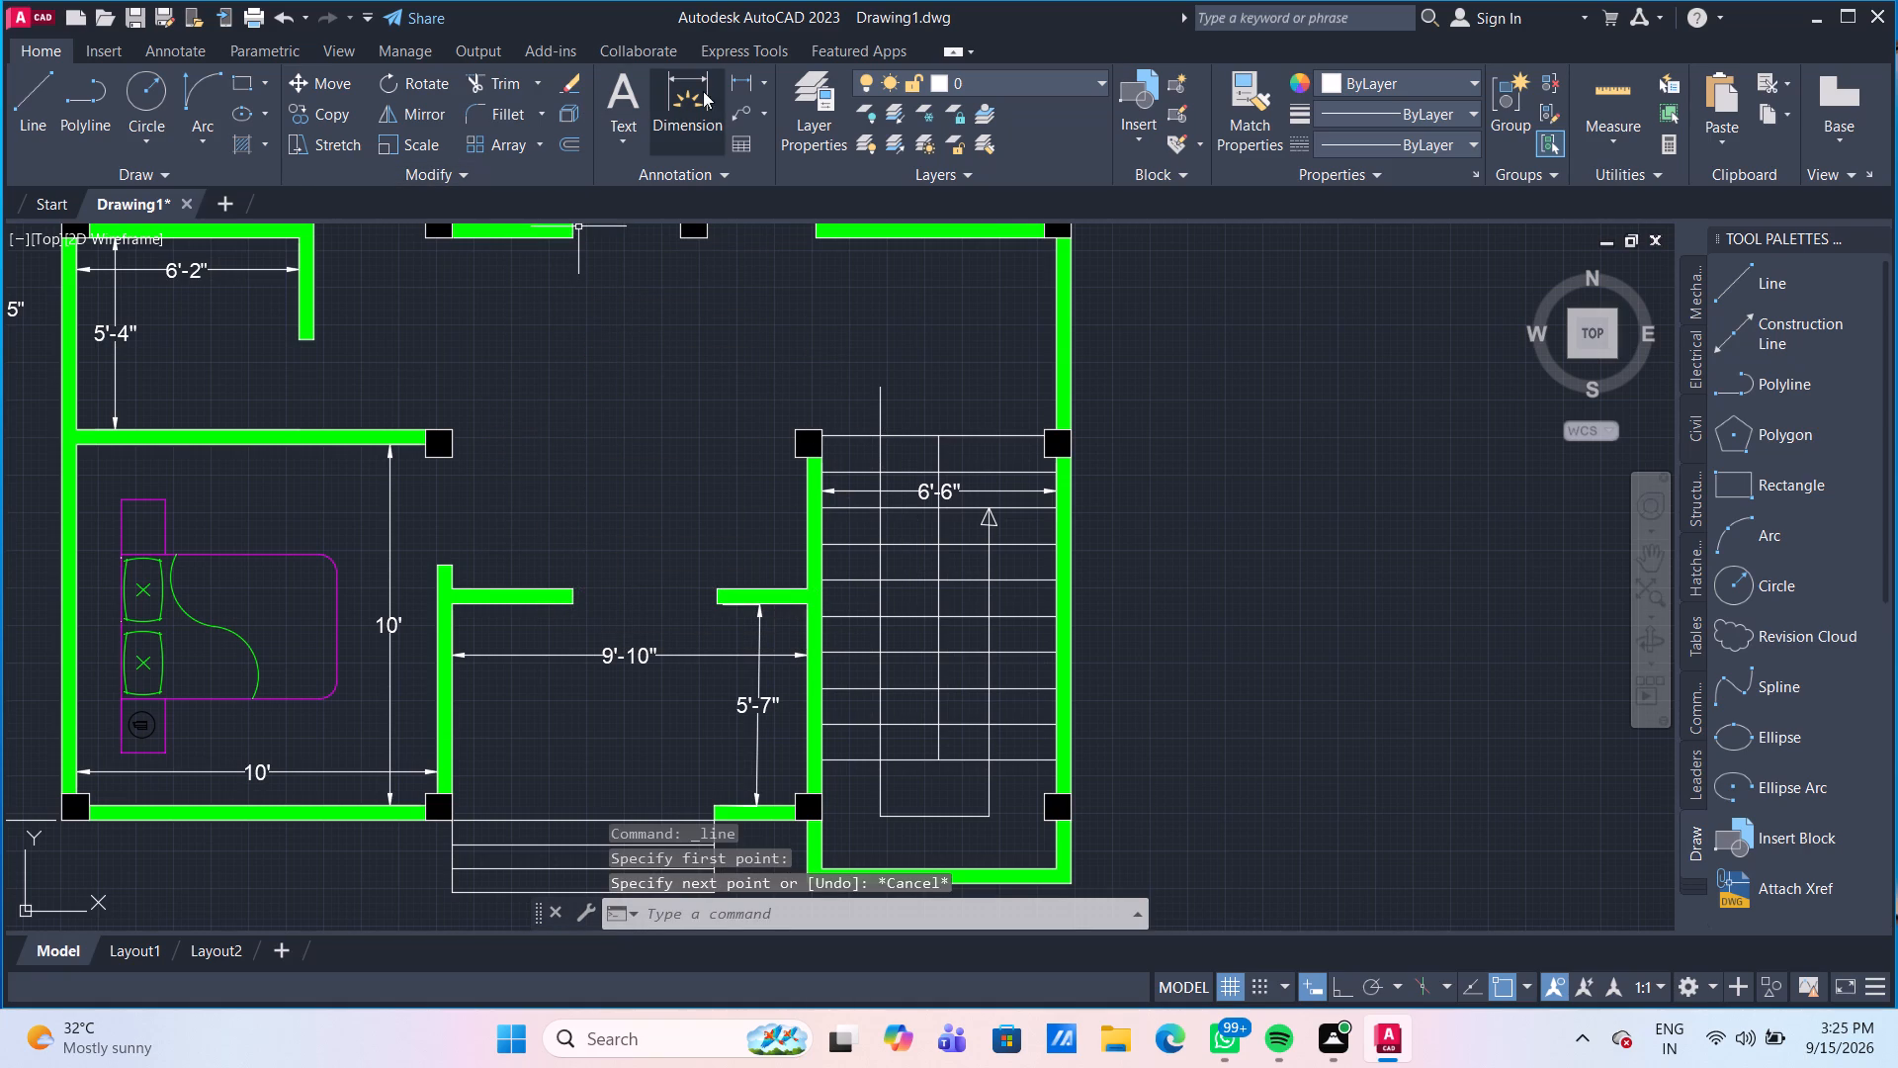
Dimension the central hall's depth from the entrance's upper short wall to the kitchen's bottom wall, placing the line inward of their ends.
drag(687, 99, 685, 108)
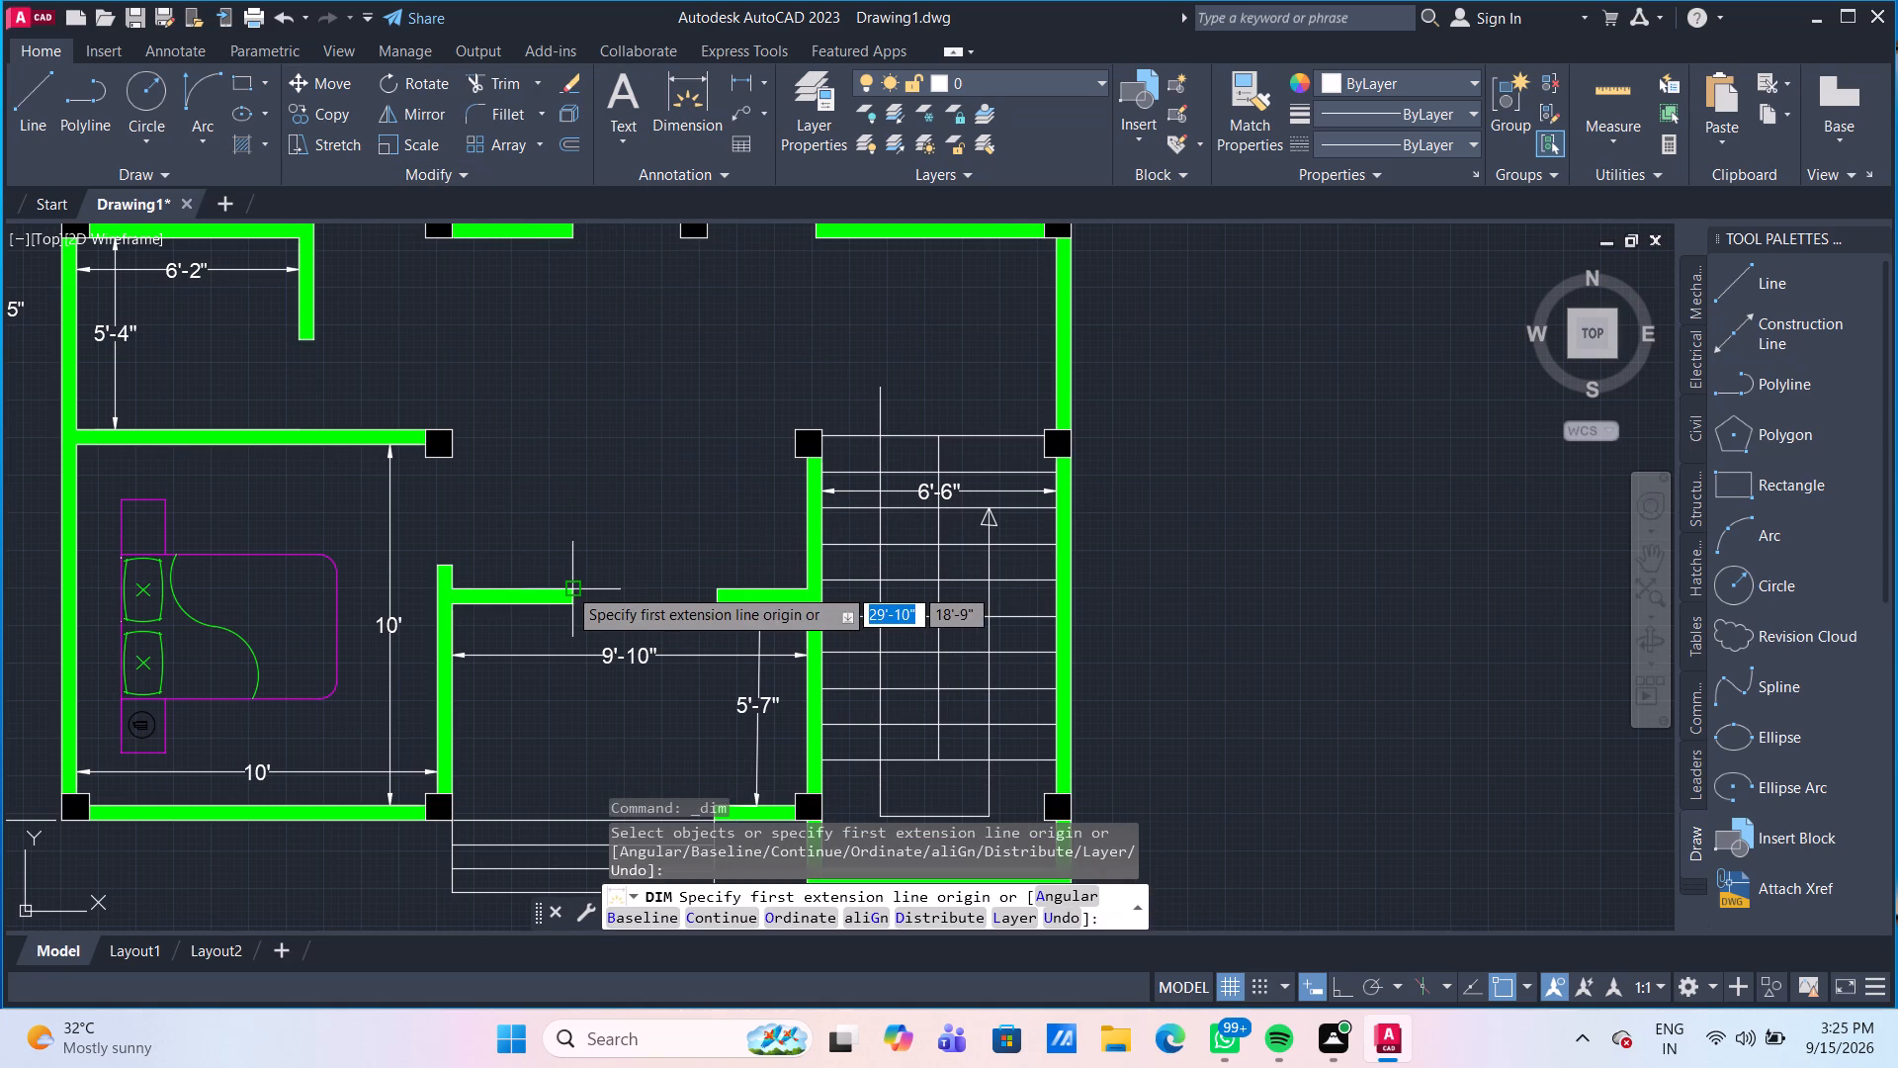
click(567, 588)
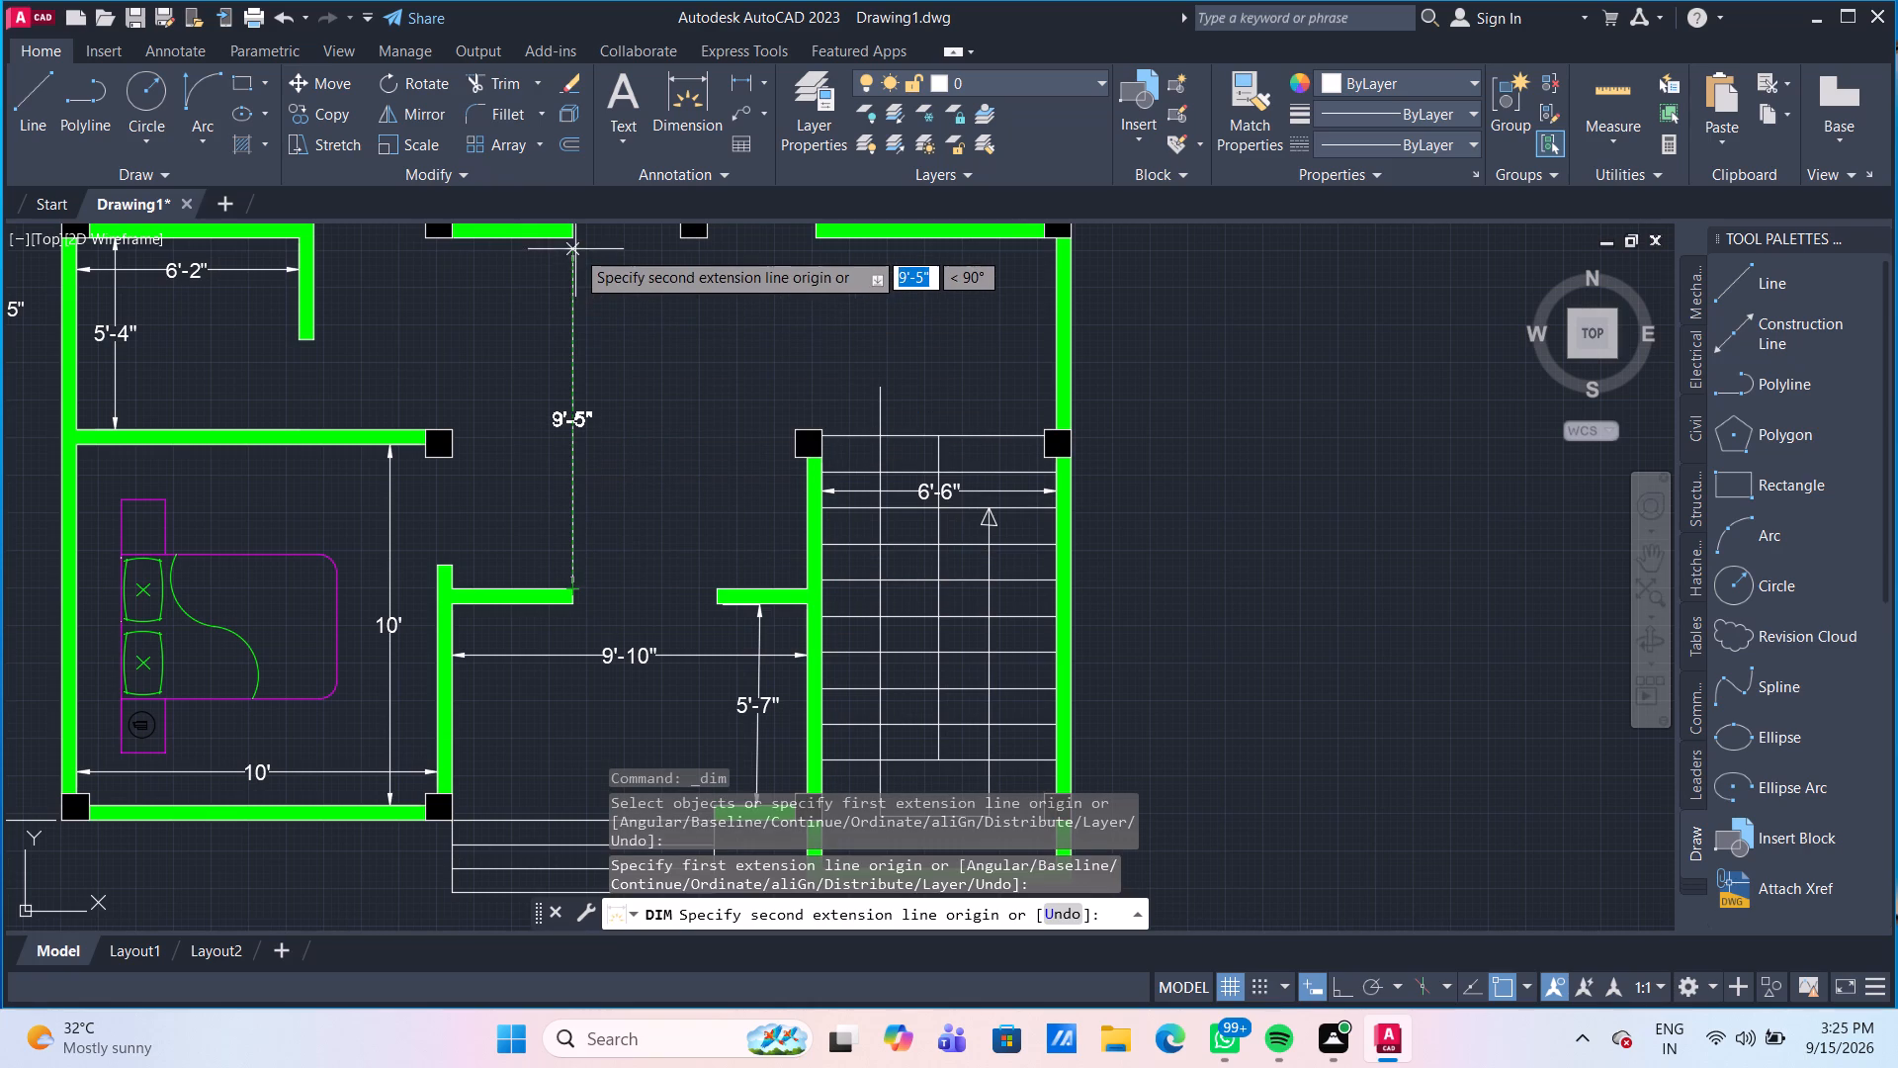
click(573, 232)
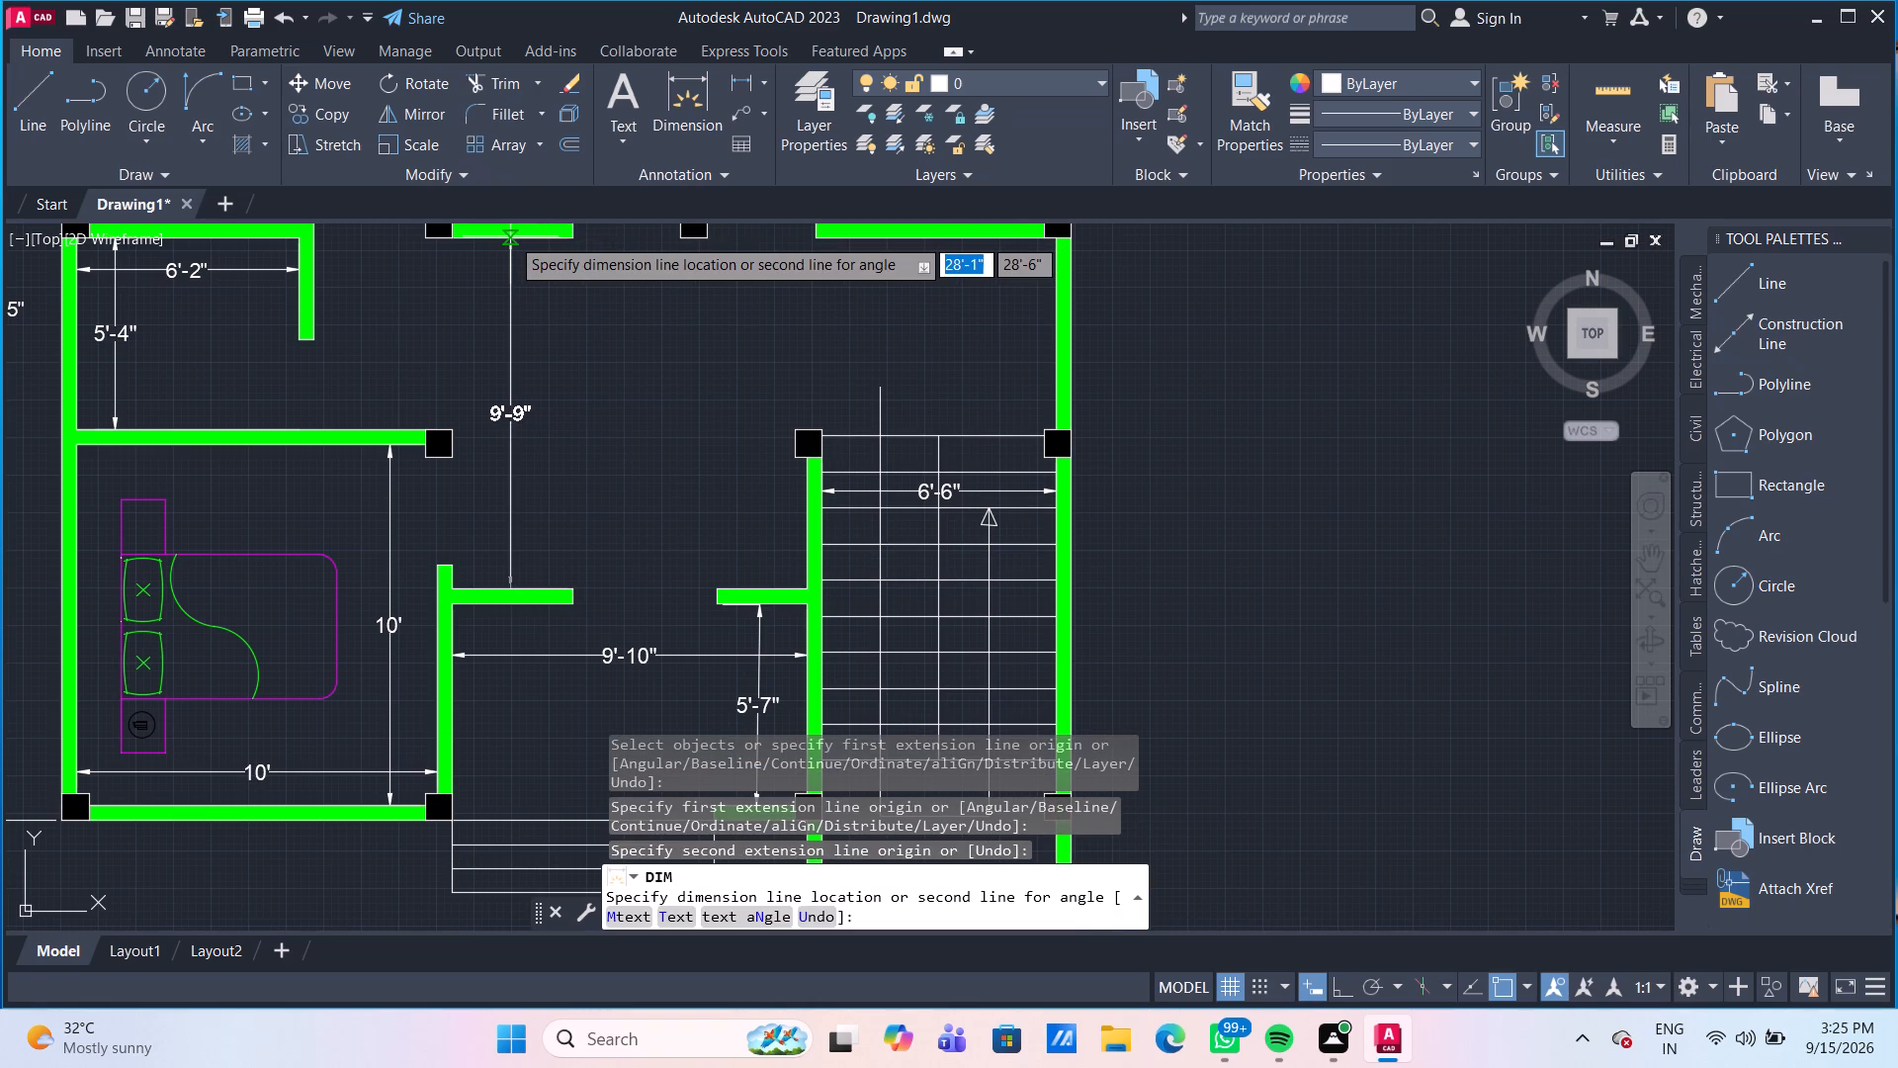
click(510, 236)
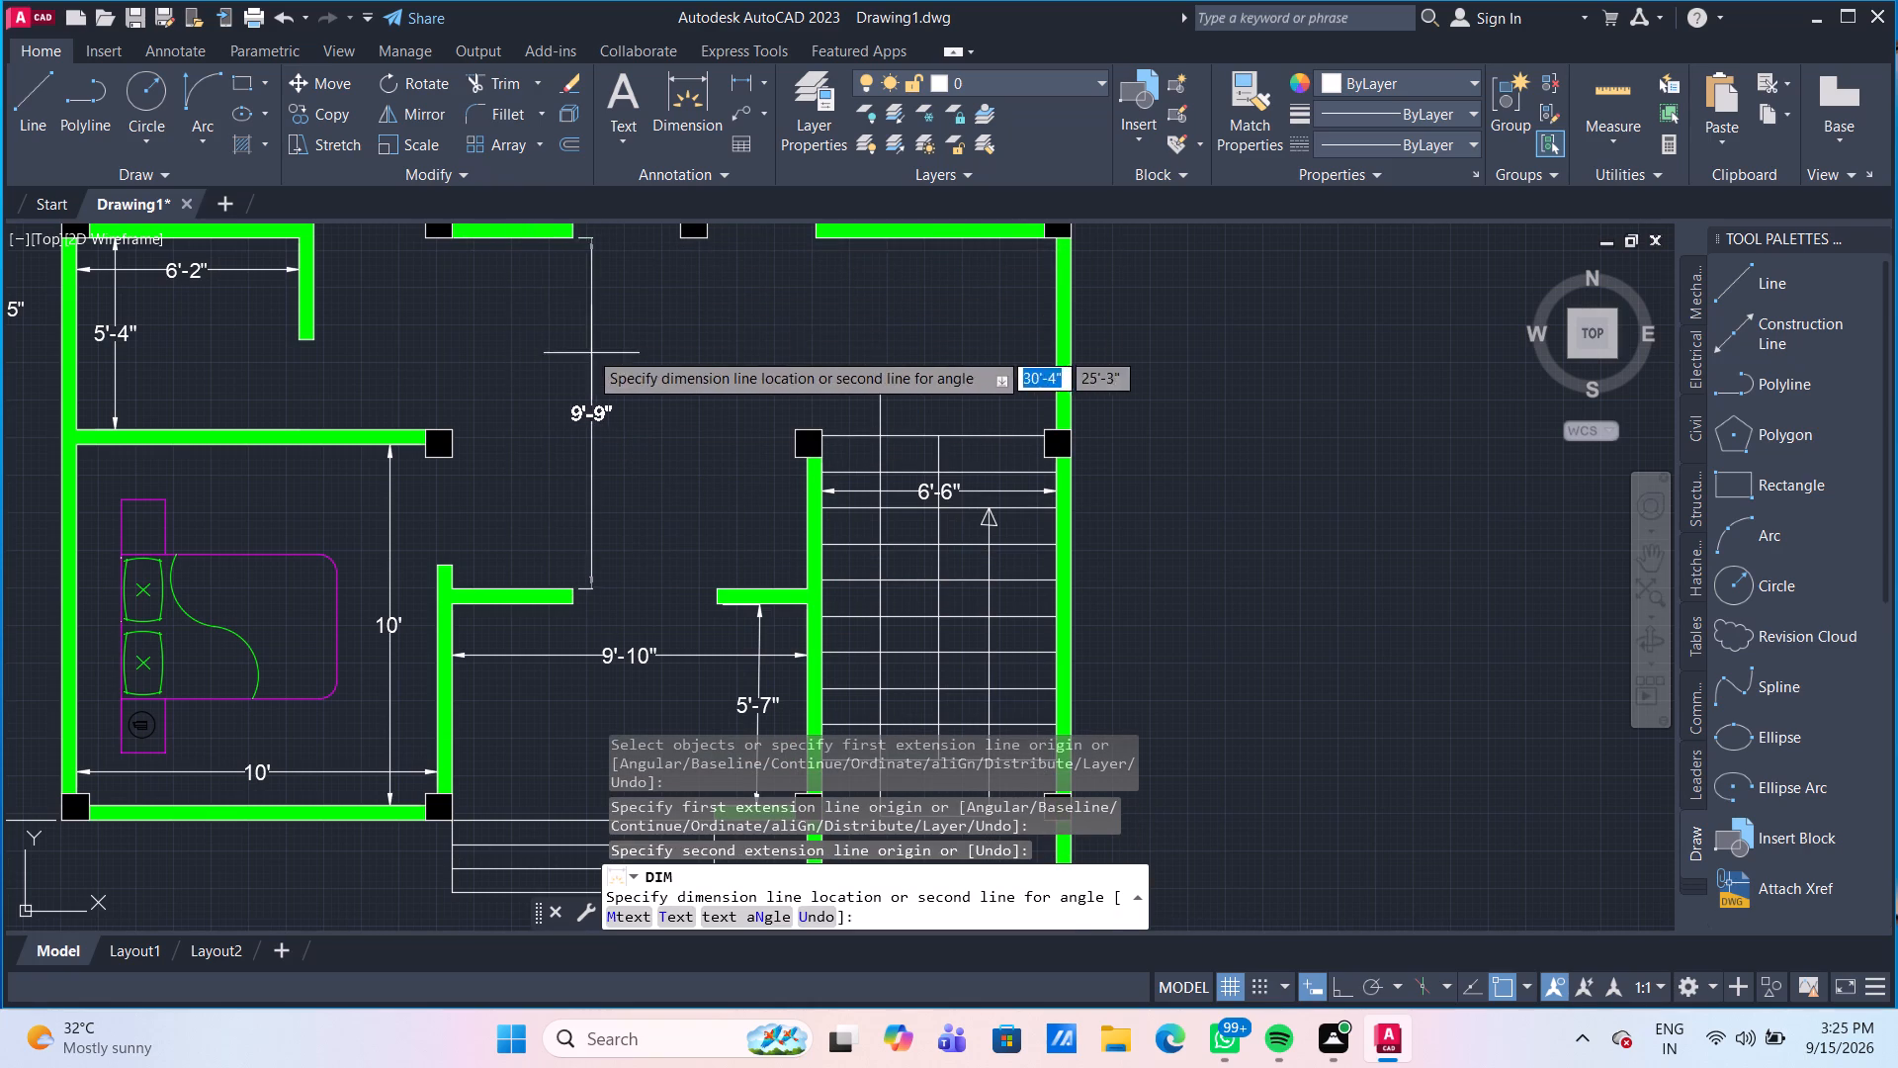
click(522, 313)
Examine the hall, entrance and staircase areas against the whole plan for dimensions still missing.
middle_drag(607, 448, 575, 500)
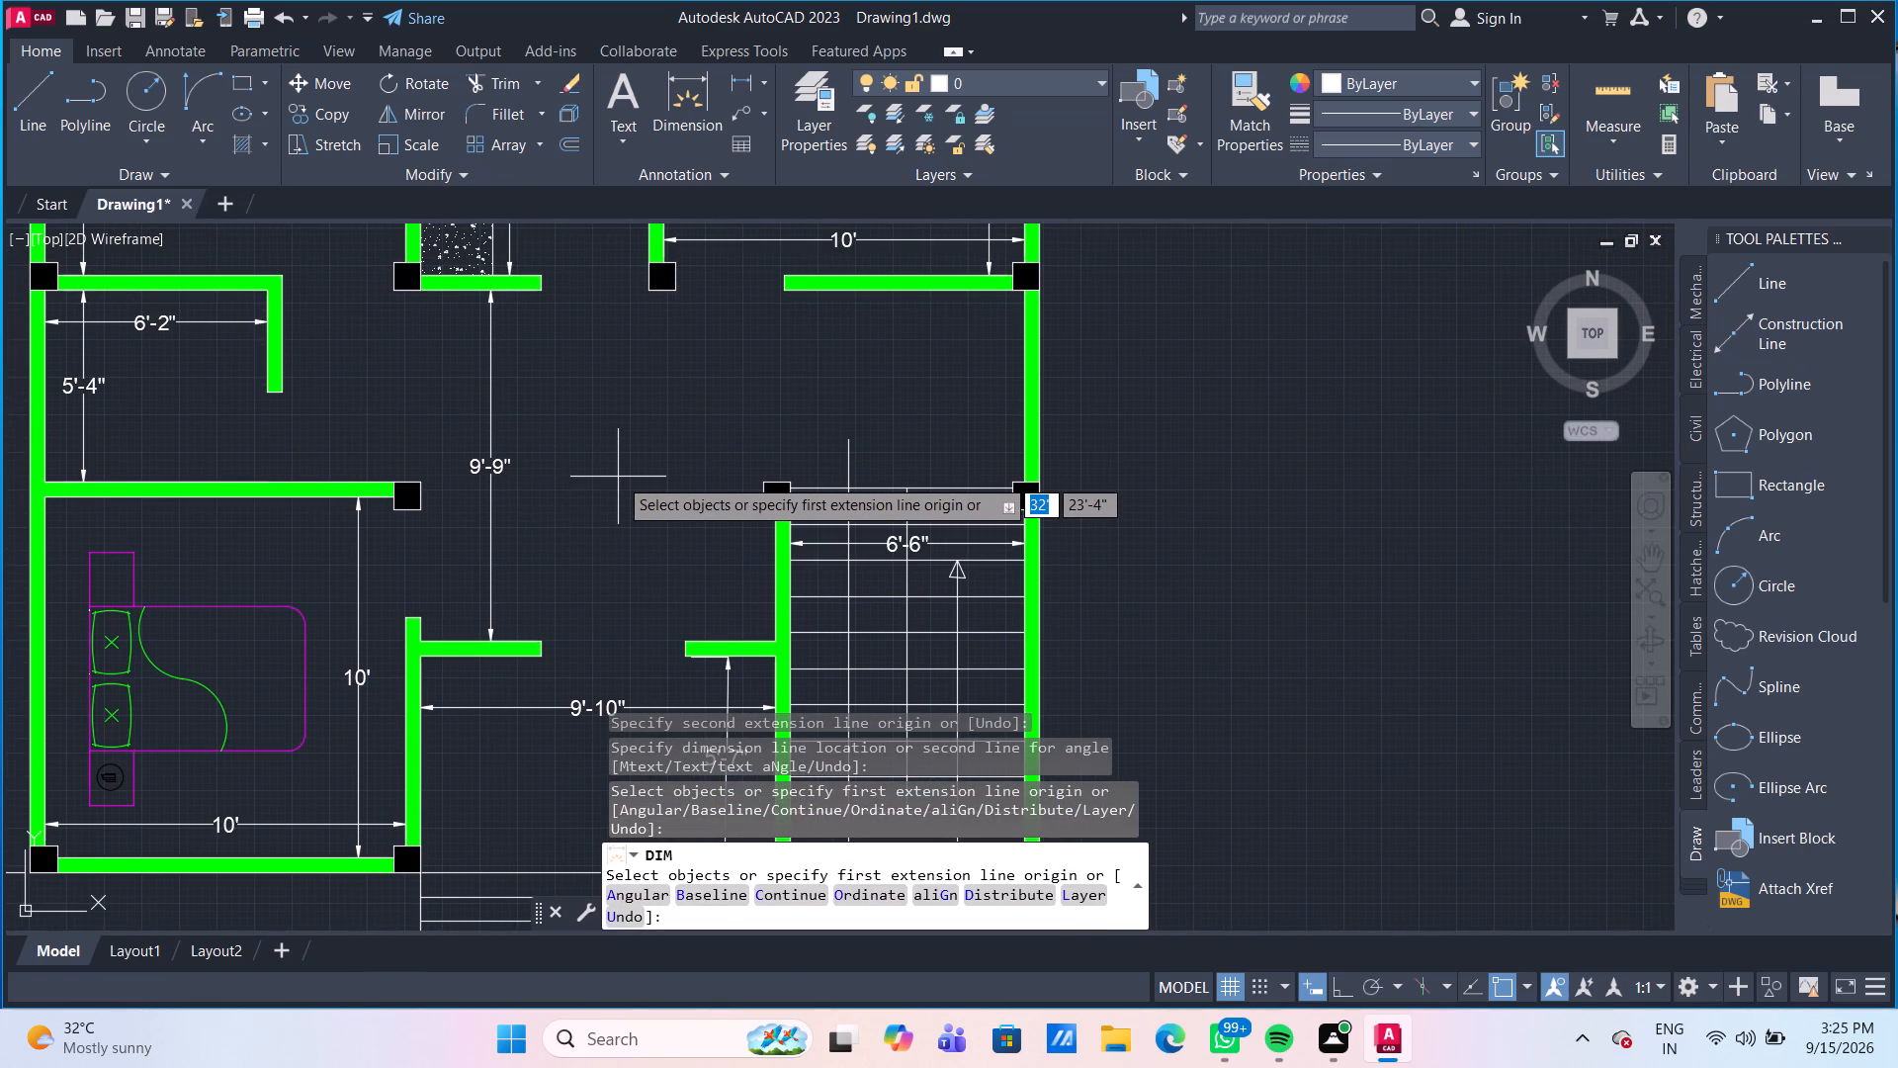
scroll(618, 477, down, 1)
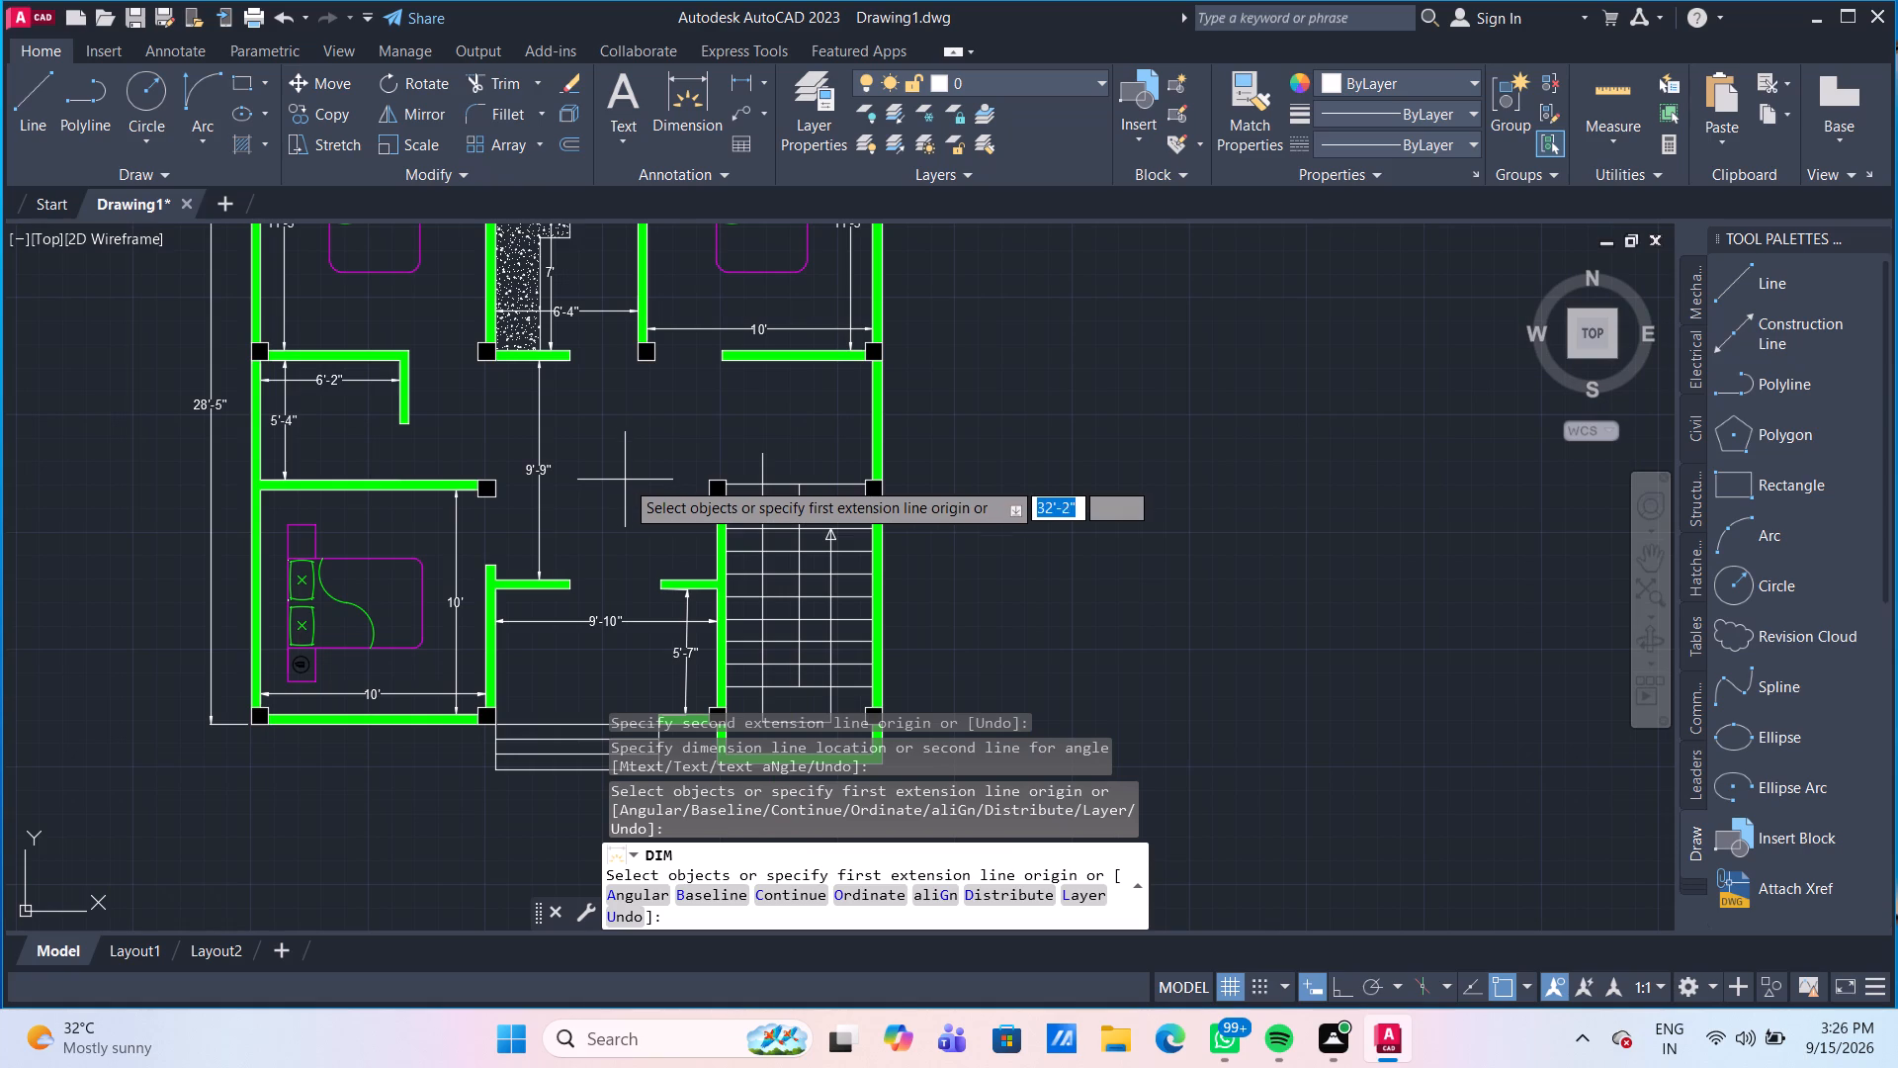
middle_drag(639, 541, 496, 428)
scroll(639, 542, down, 1)
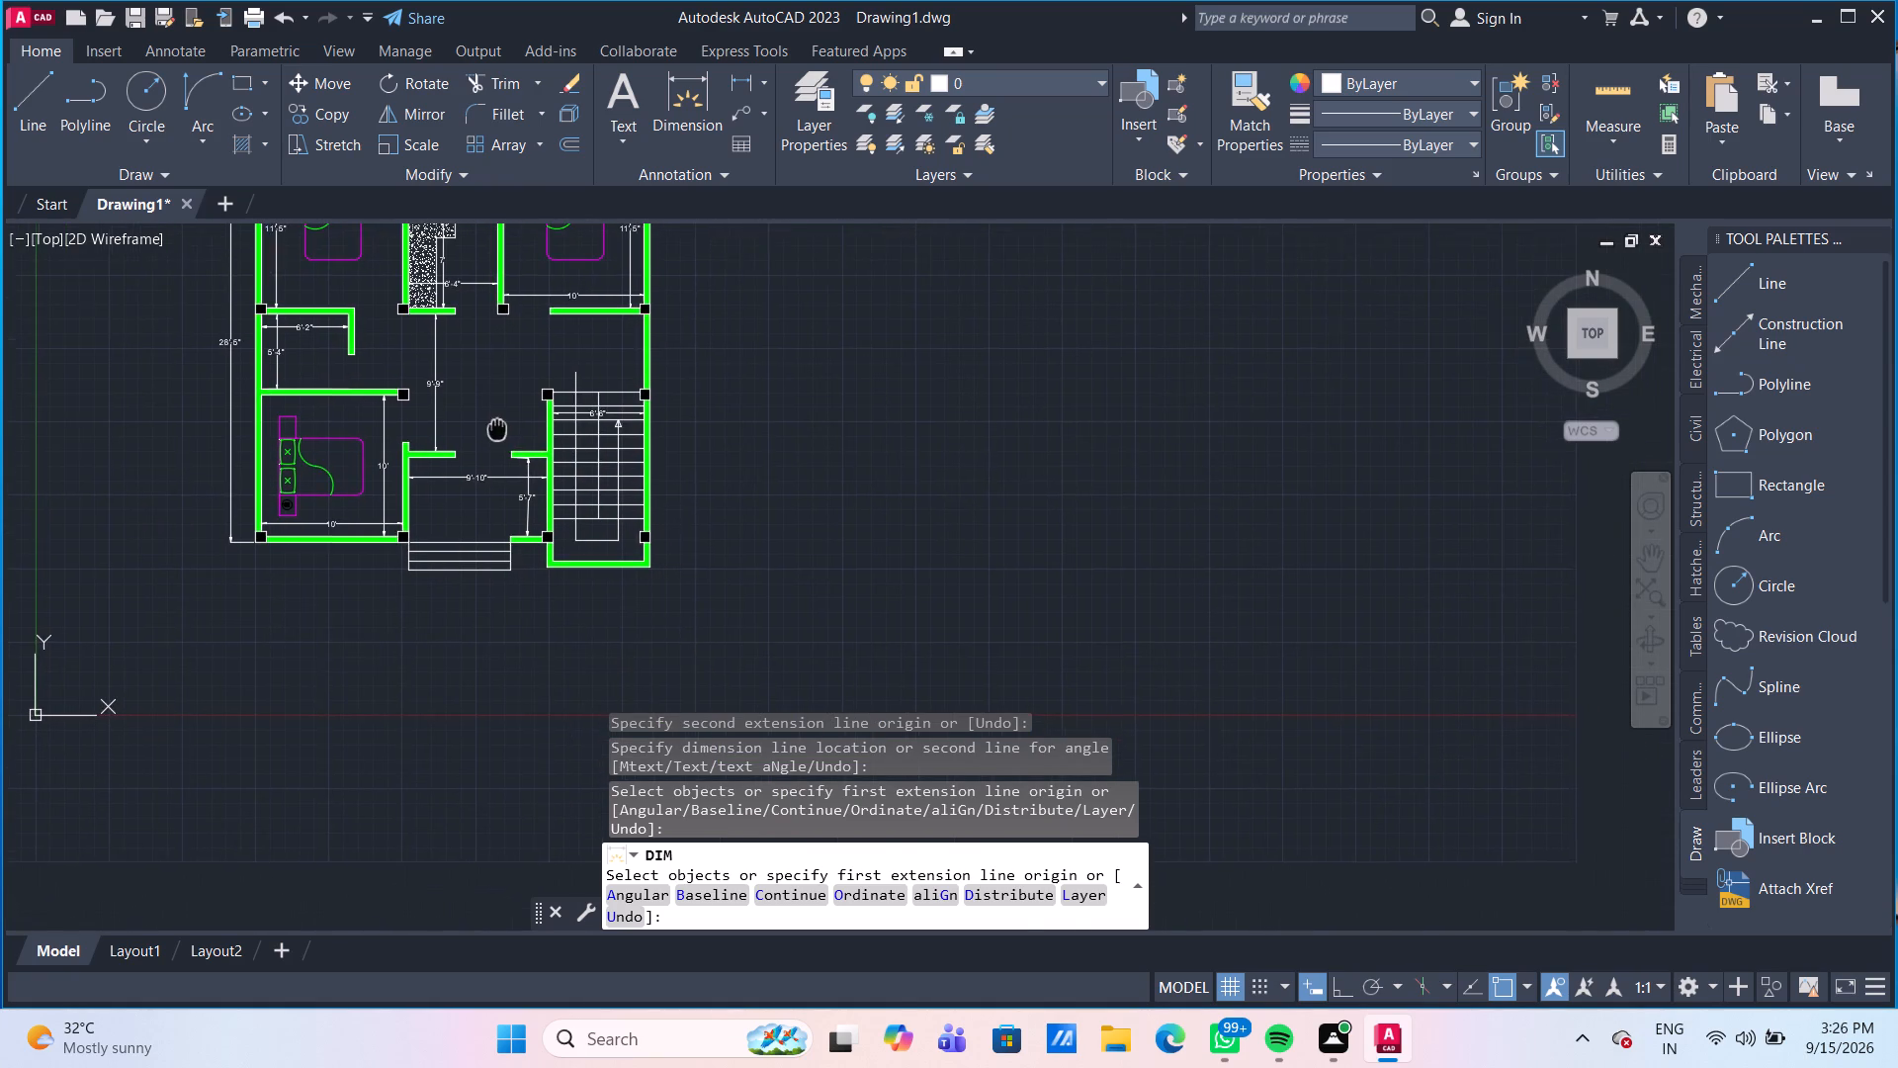
middle_drag(496, 428, 493, 429)
scroll(532, 455, up, 2)
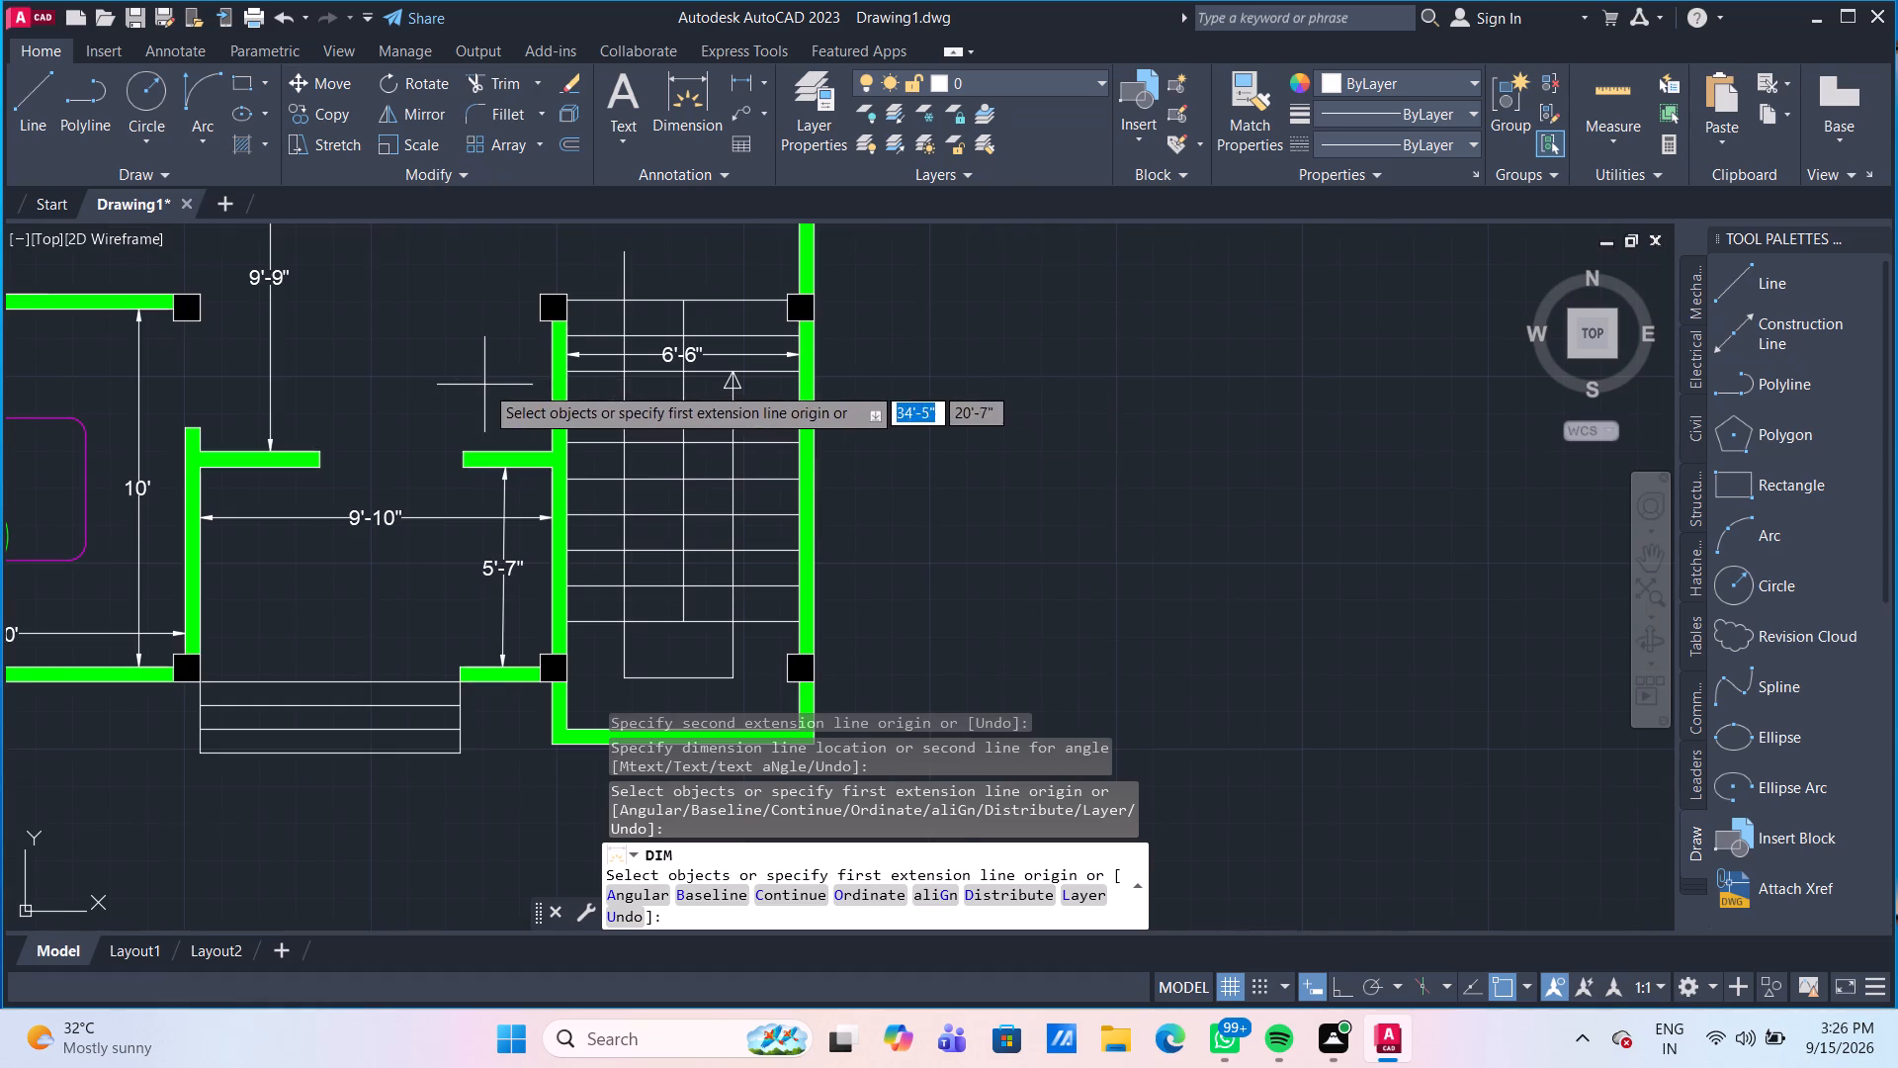
scroll(484, 385, up, 1)
middle_drag(484, 385, 440, 470)
scroll(440, 470, down, 1)
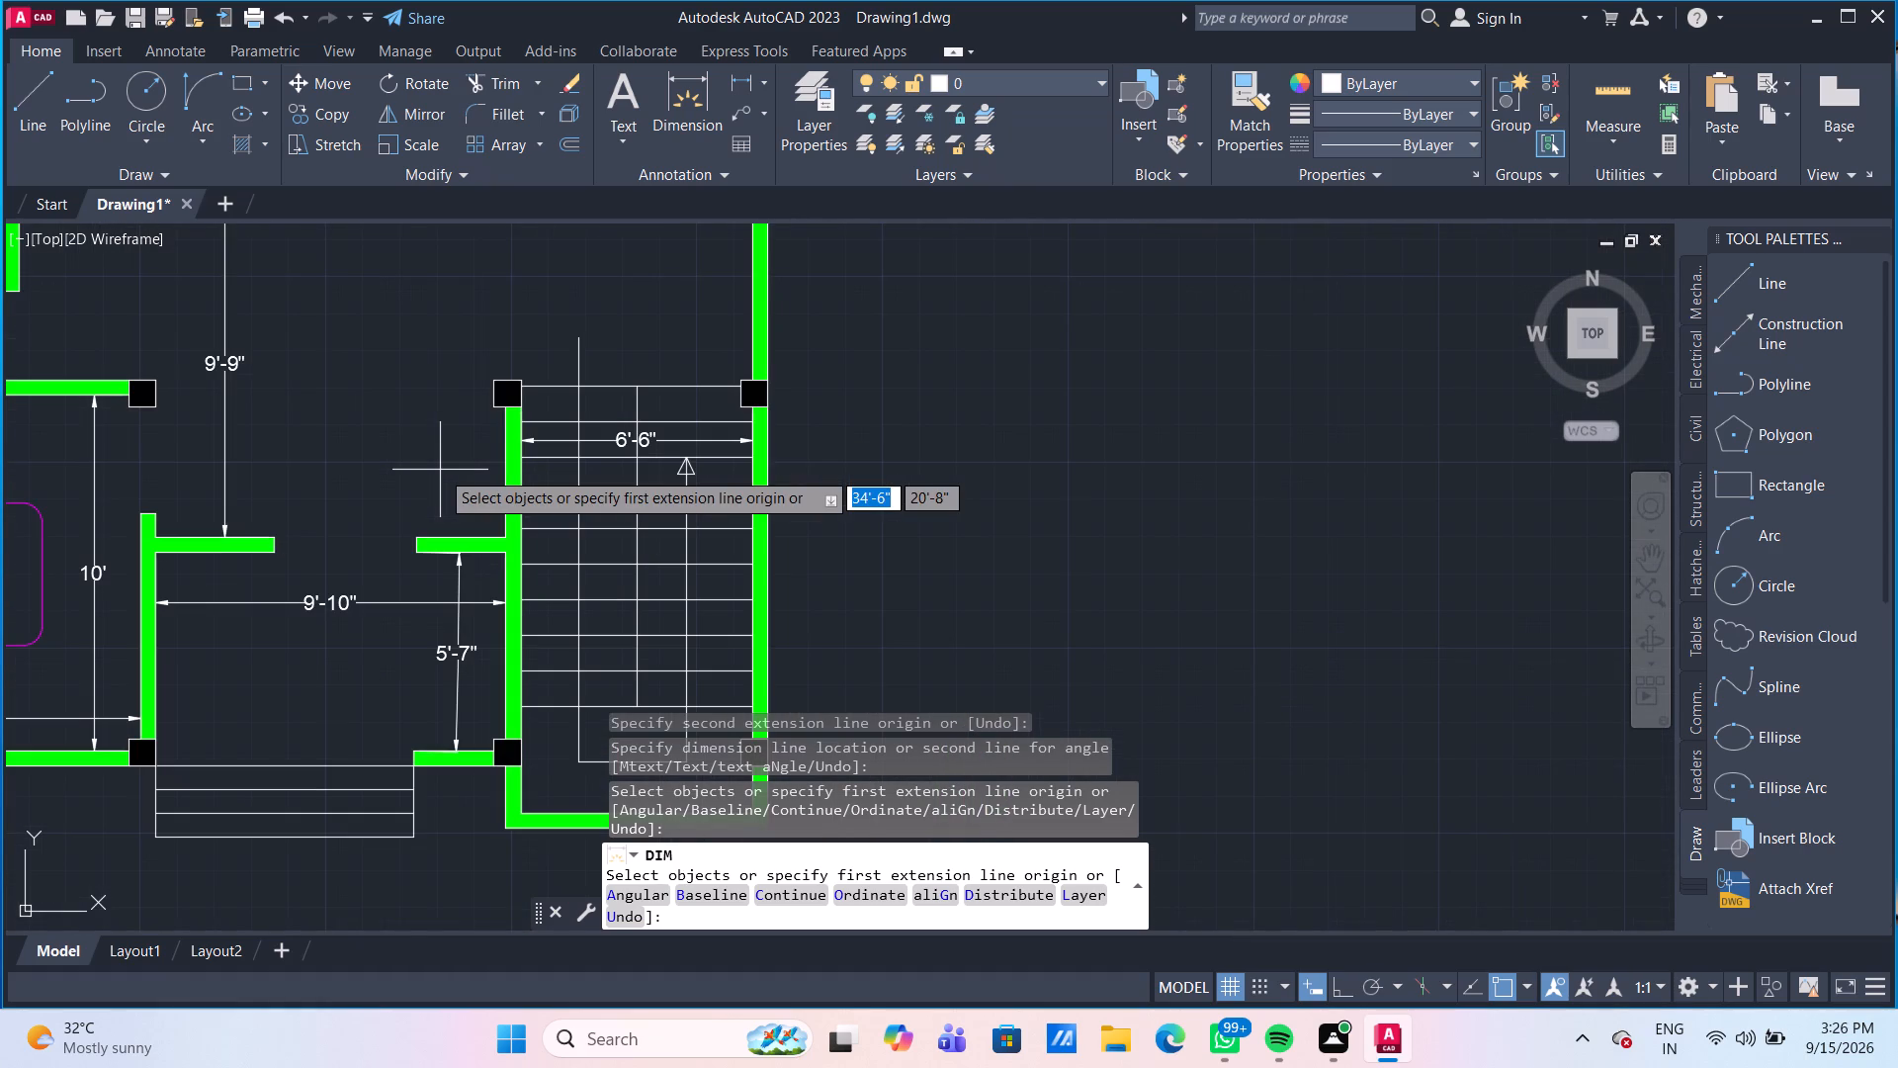
scroll(356, 480, down, 3)
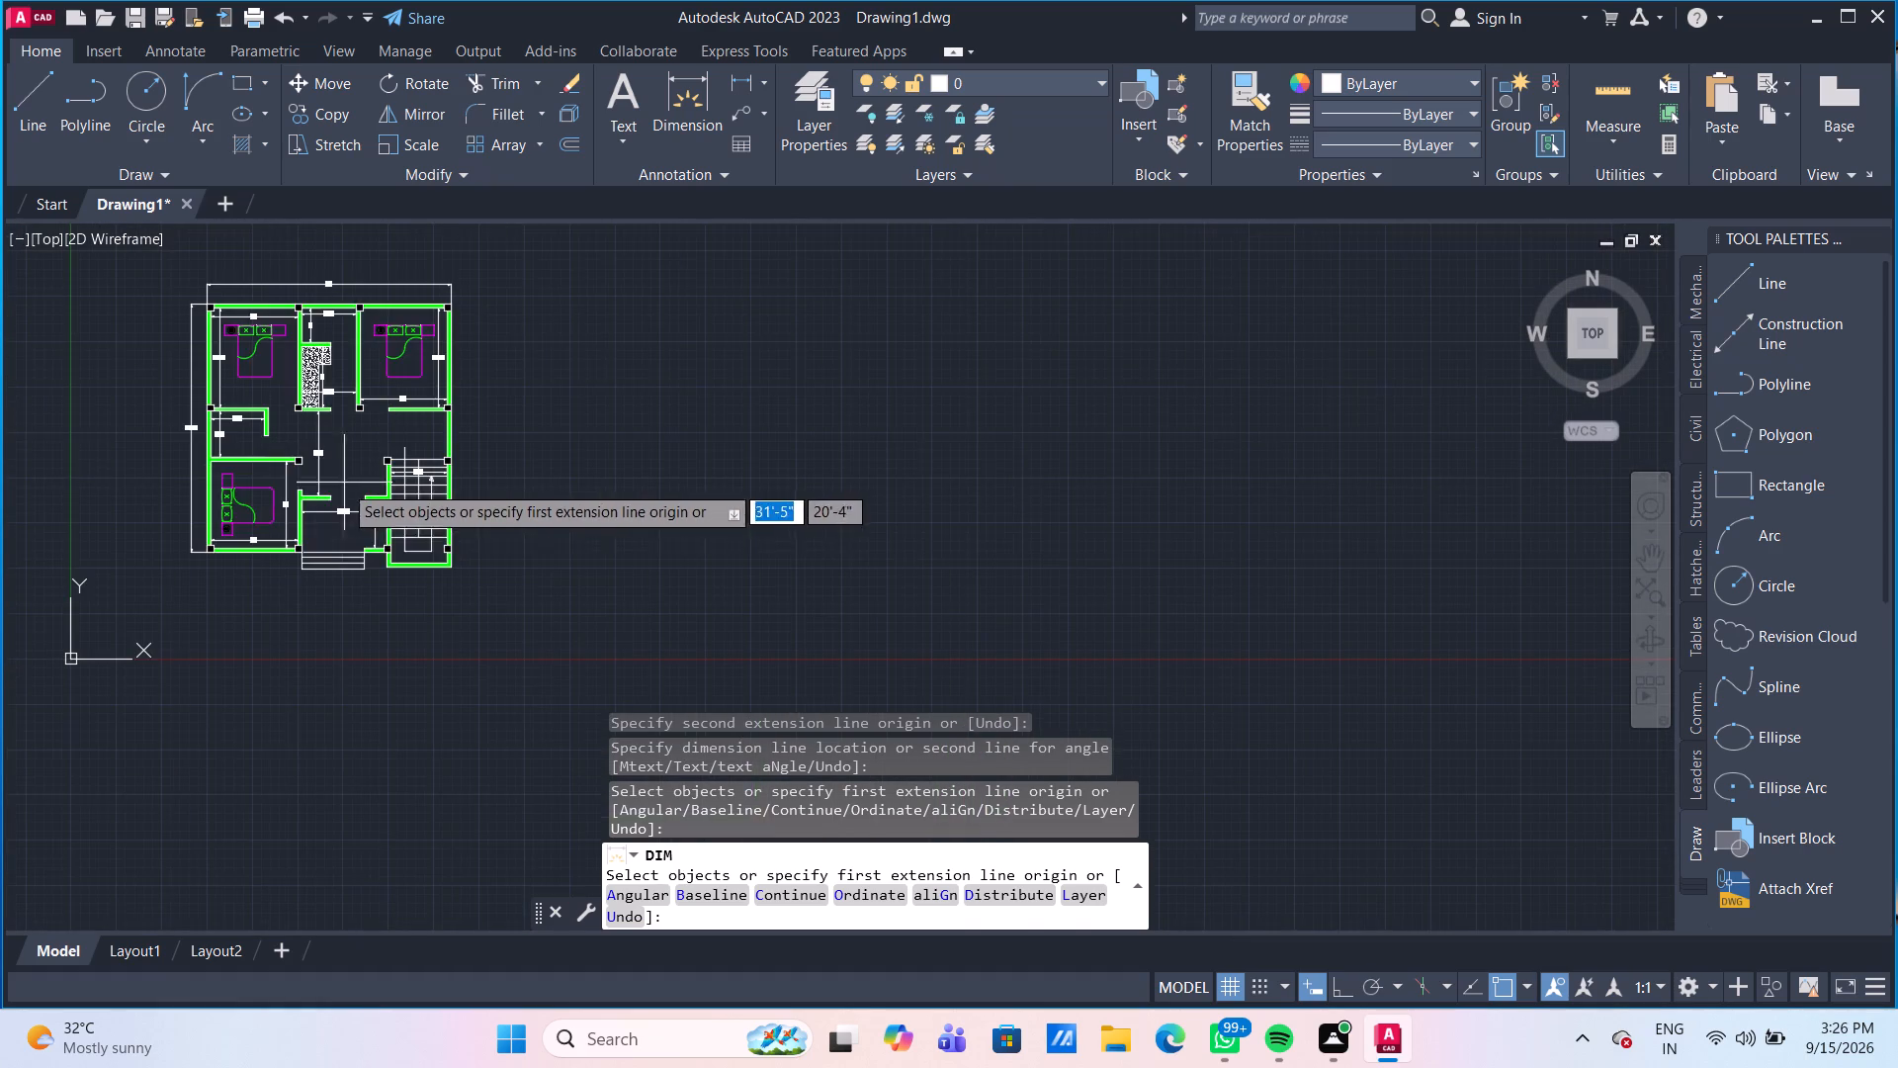
scroll(288, 499, up, 3)
middle_drag(423, 584, 480, 633)
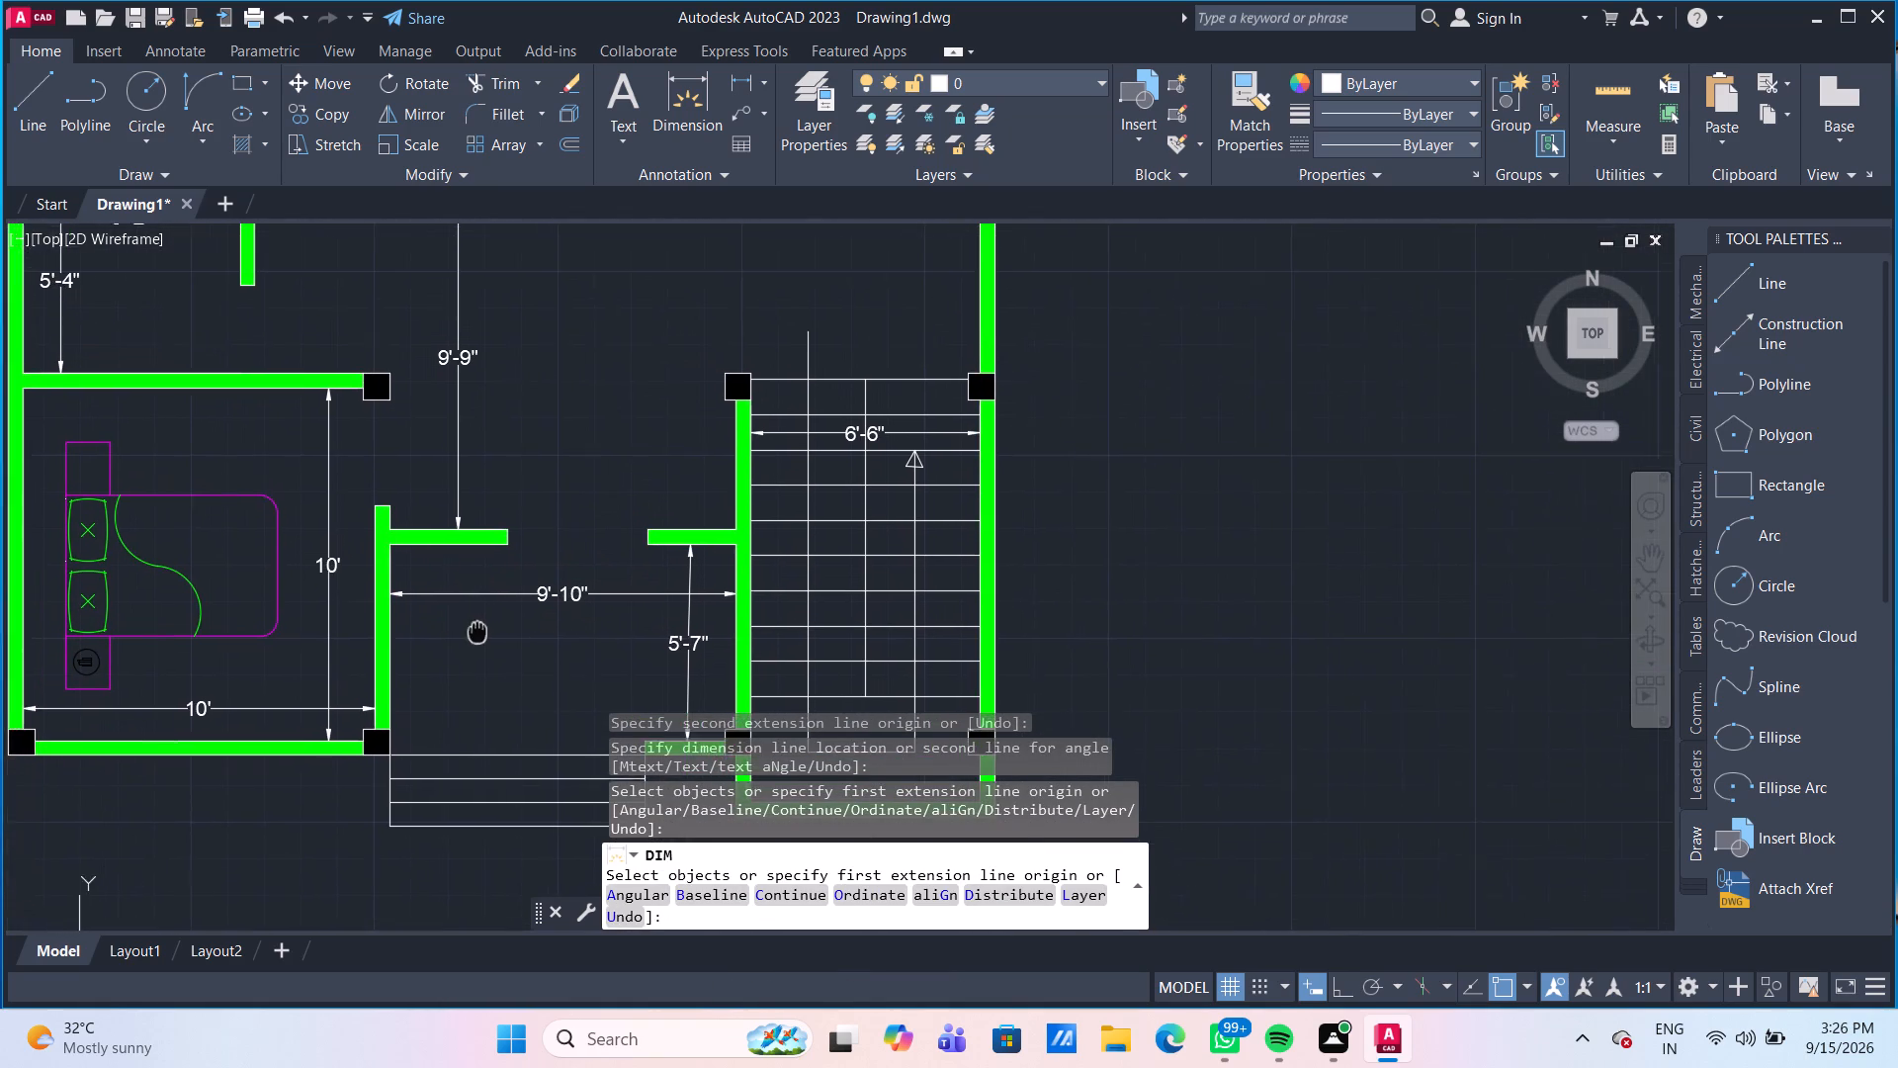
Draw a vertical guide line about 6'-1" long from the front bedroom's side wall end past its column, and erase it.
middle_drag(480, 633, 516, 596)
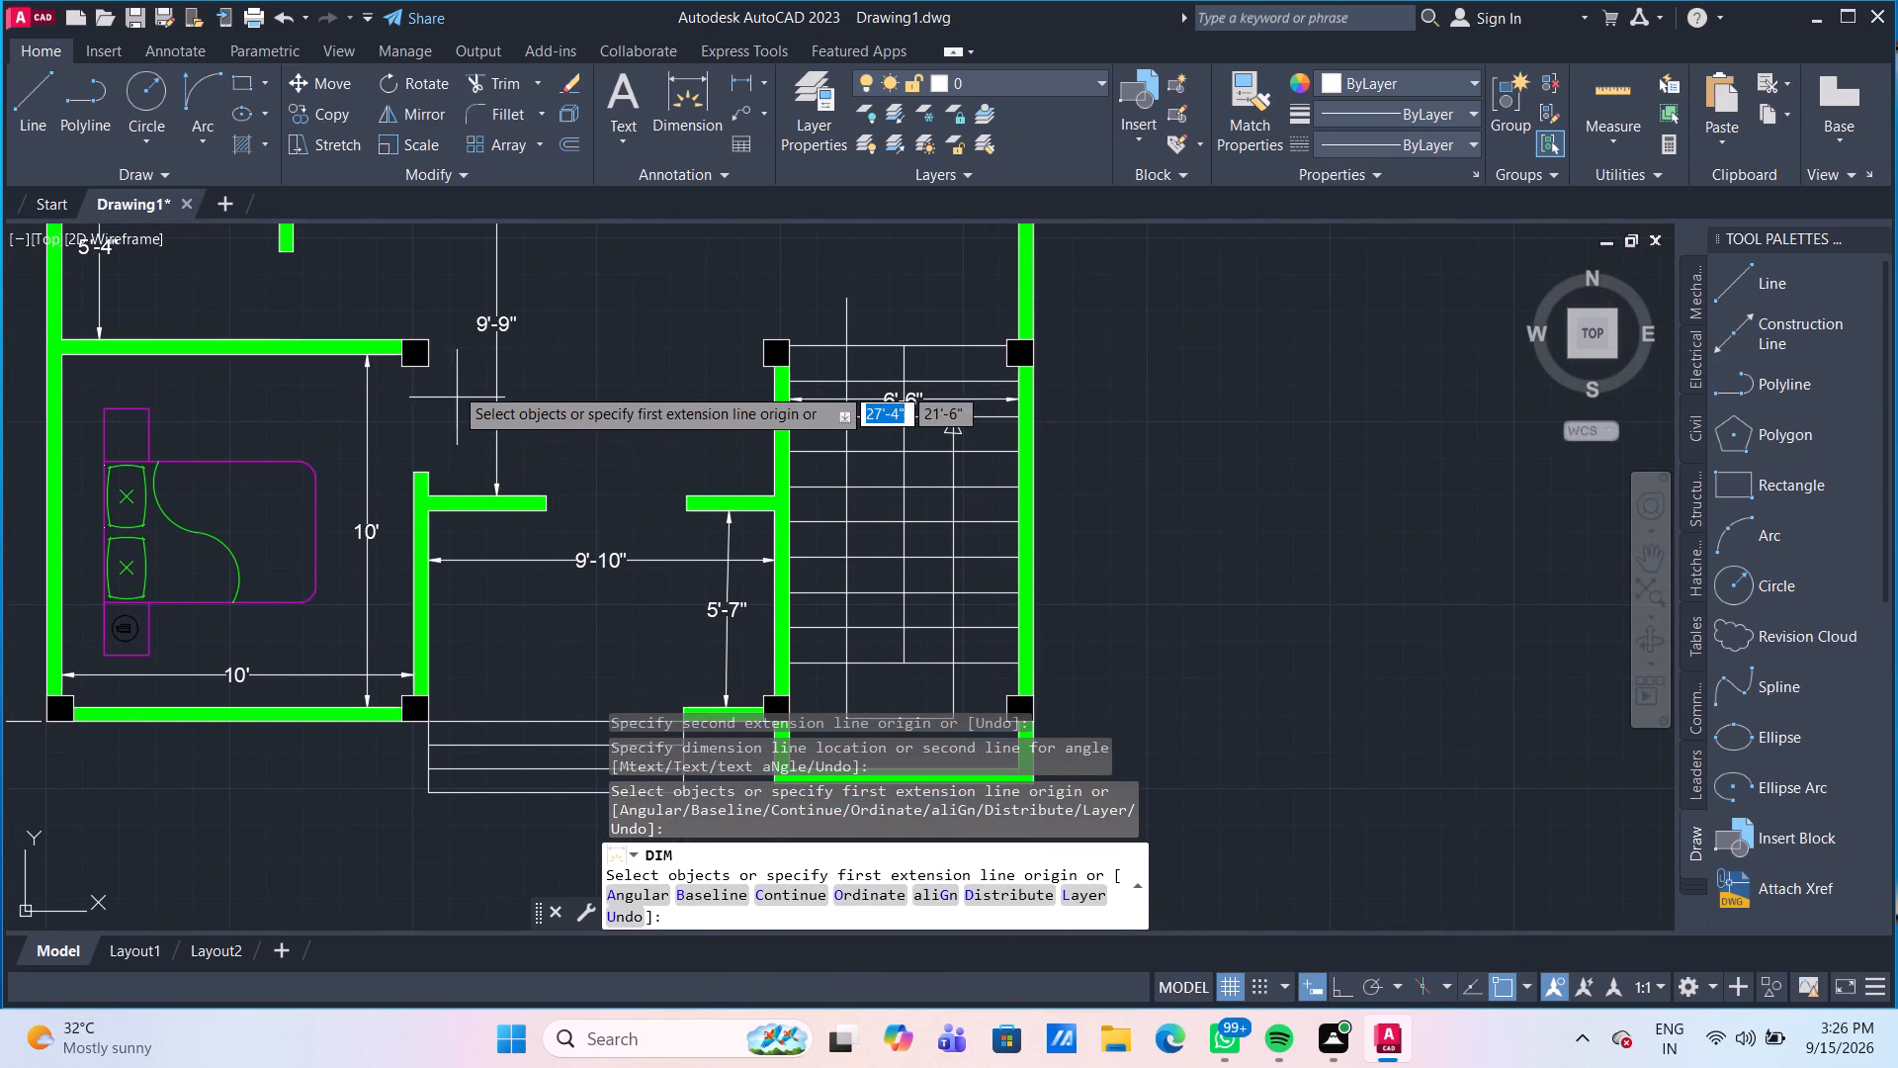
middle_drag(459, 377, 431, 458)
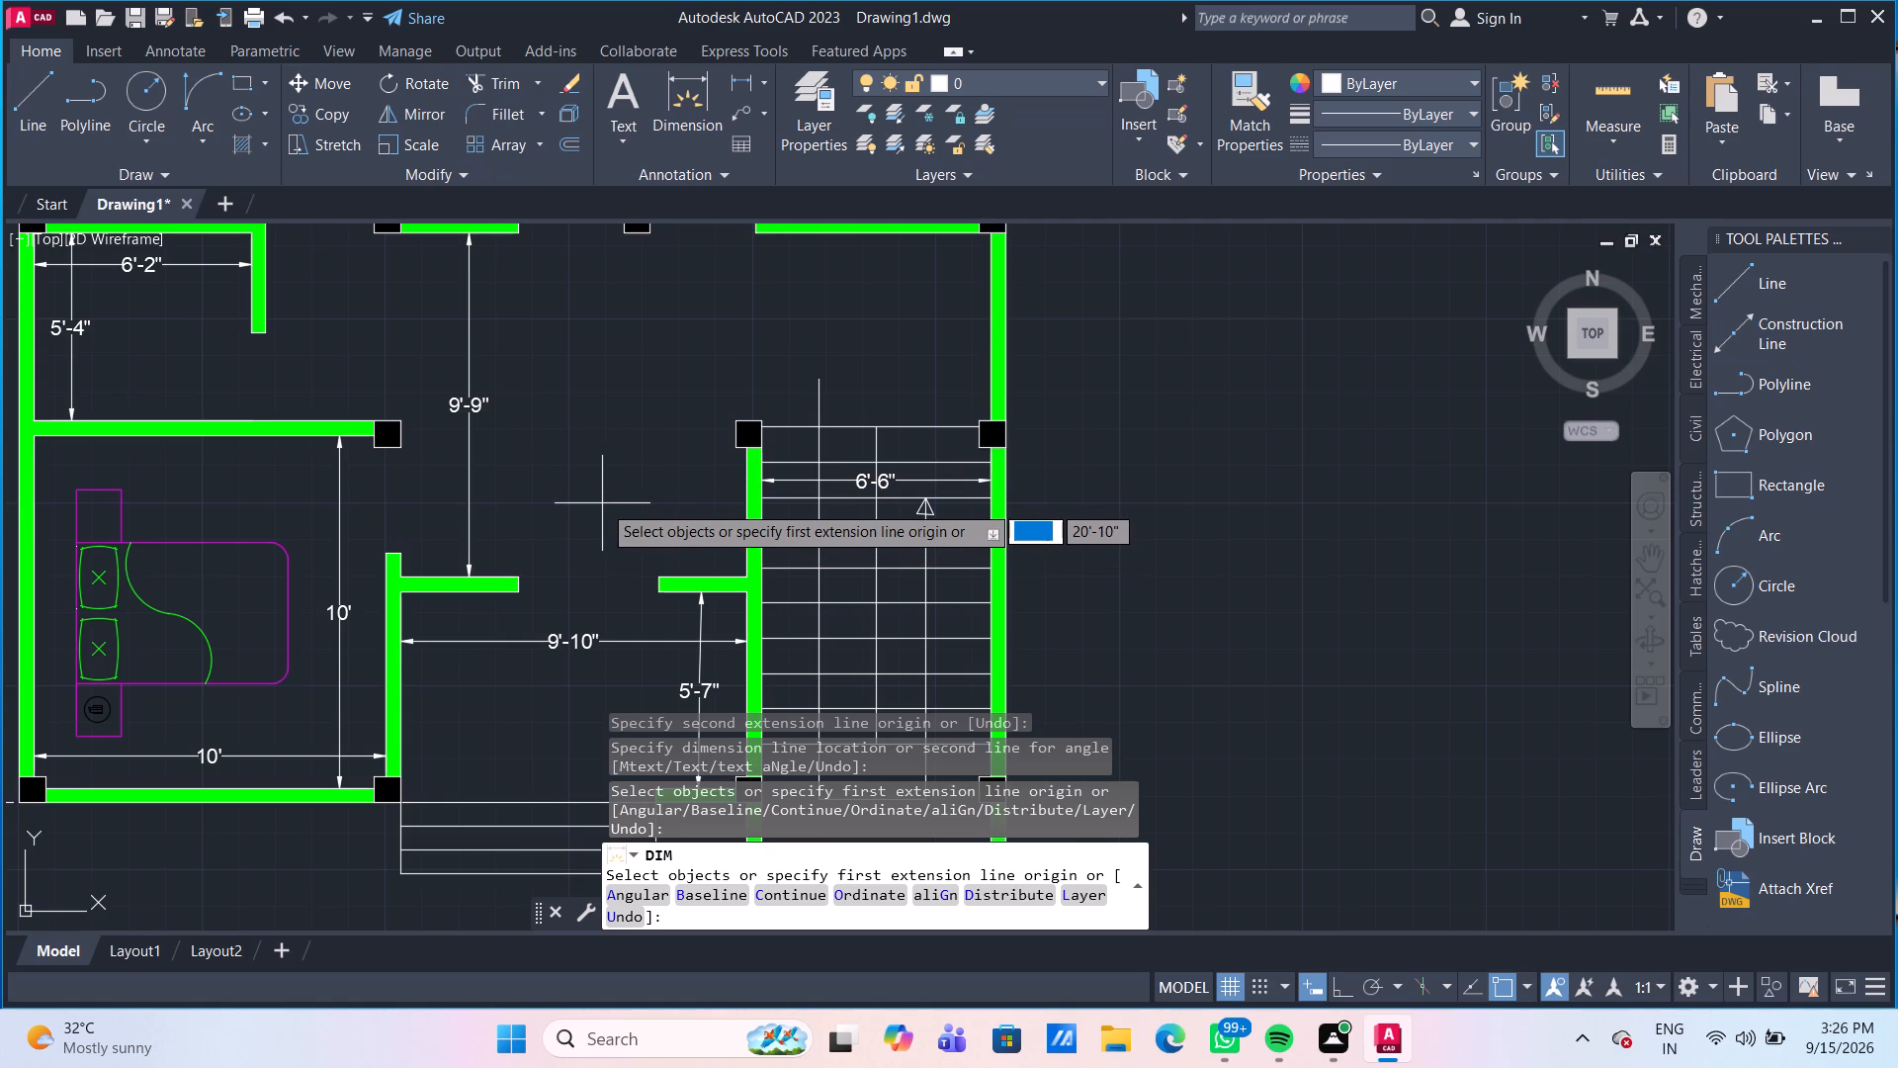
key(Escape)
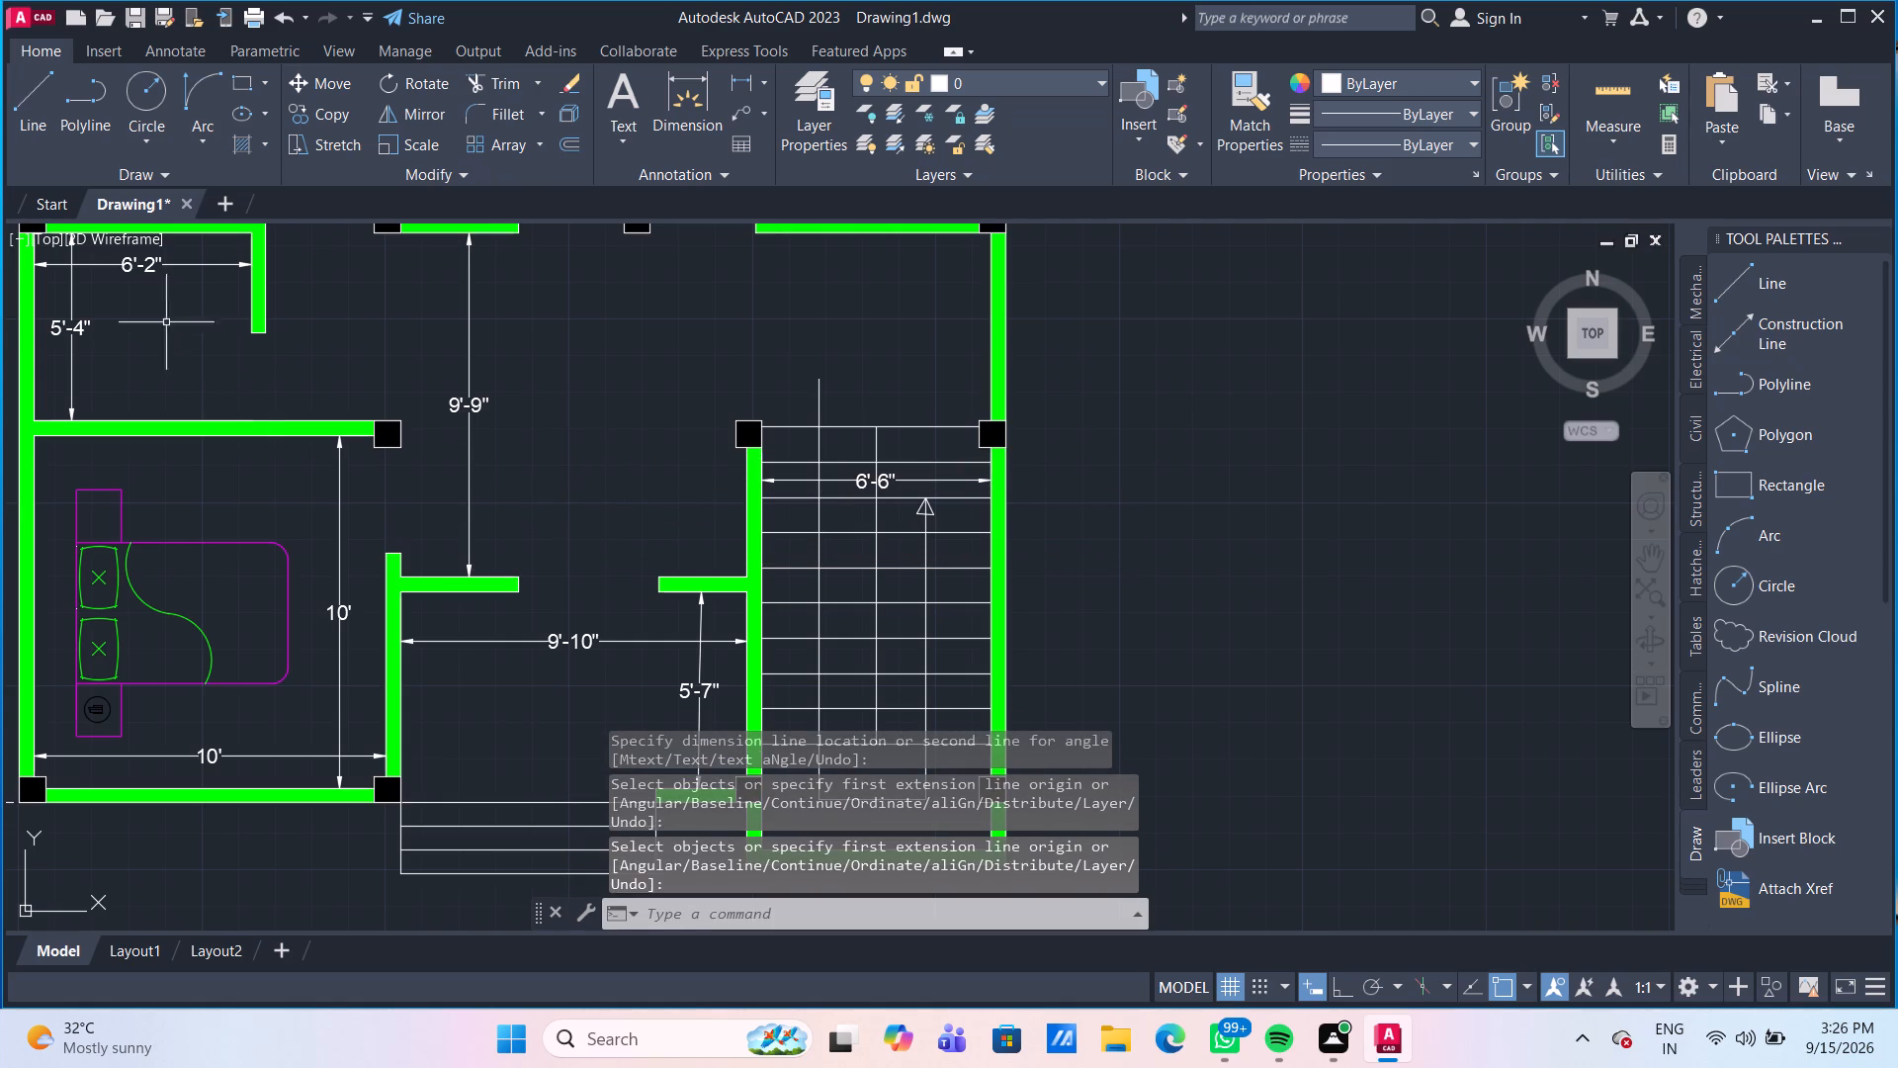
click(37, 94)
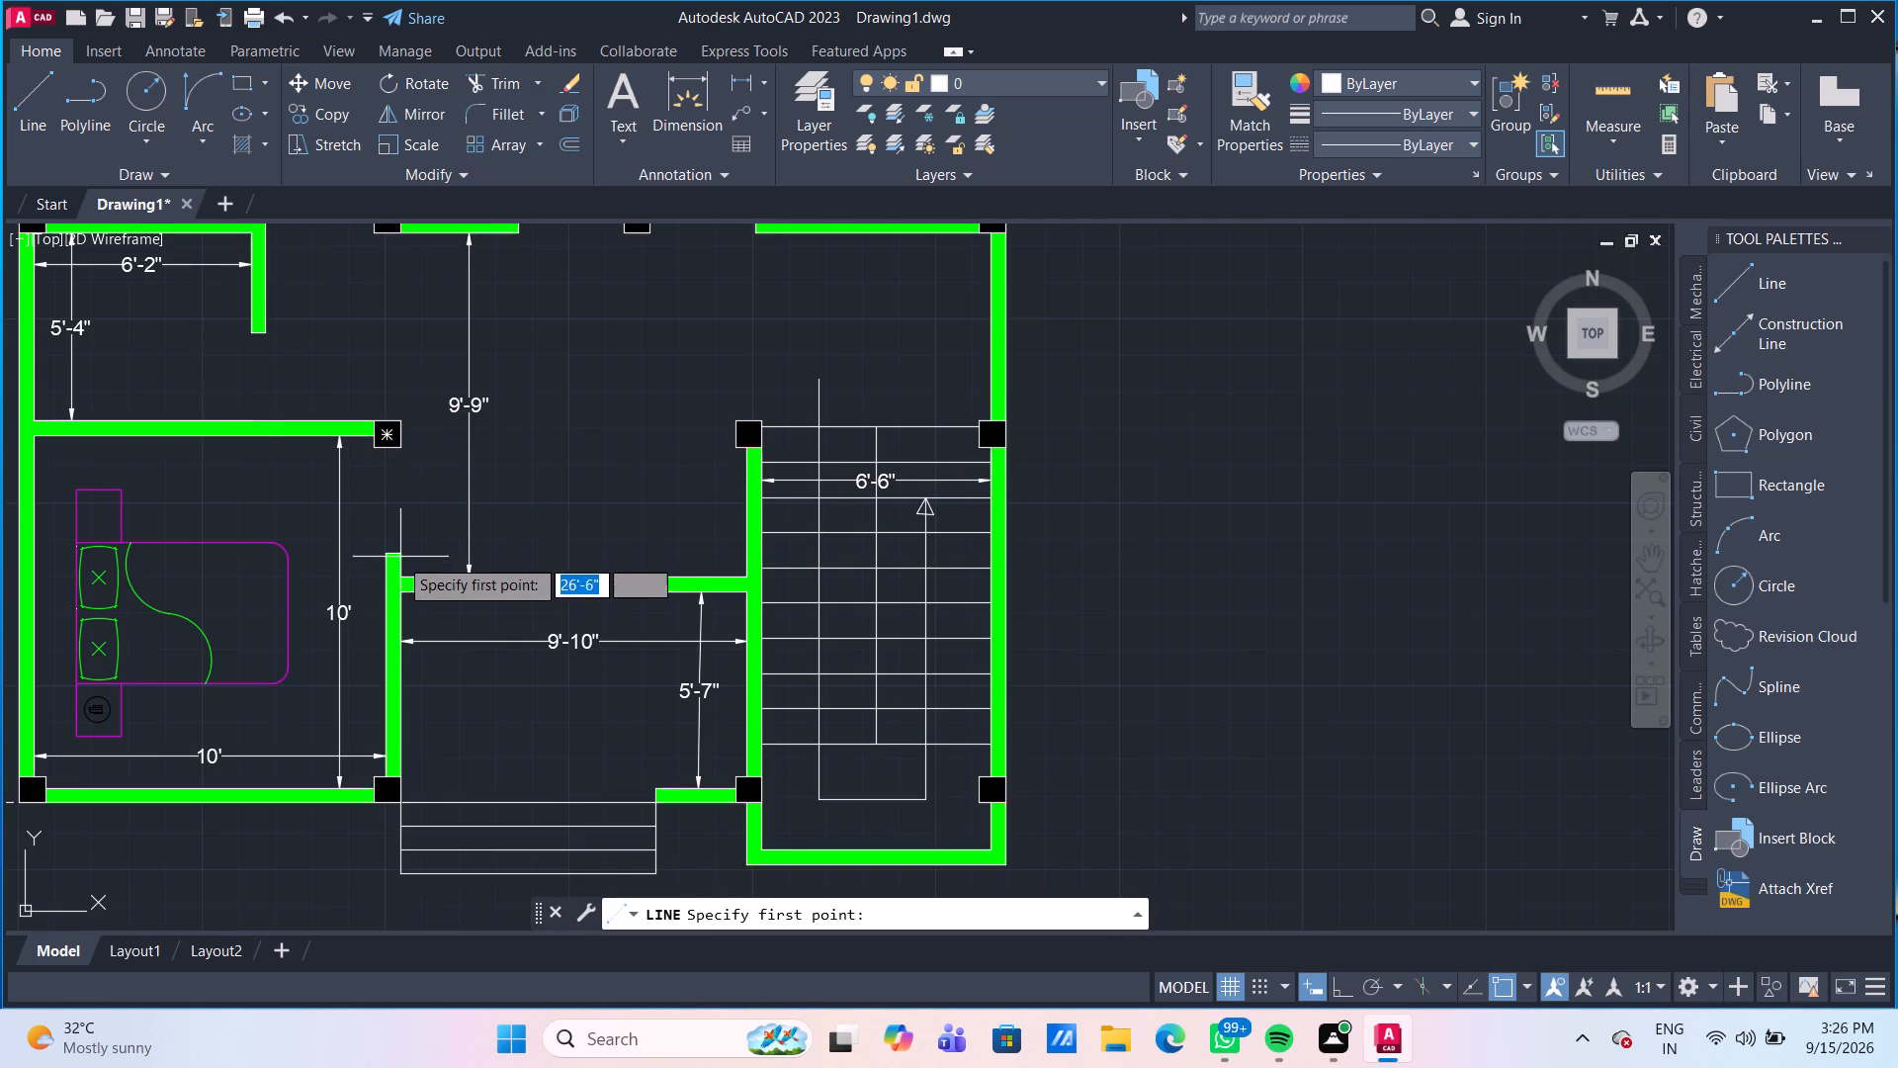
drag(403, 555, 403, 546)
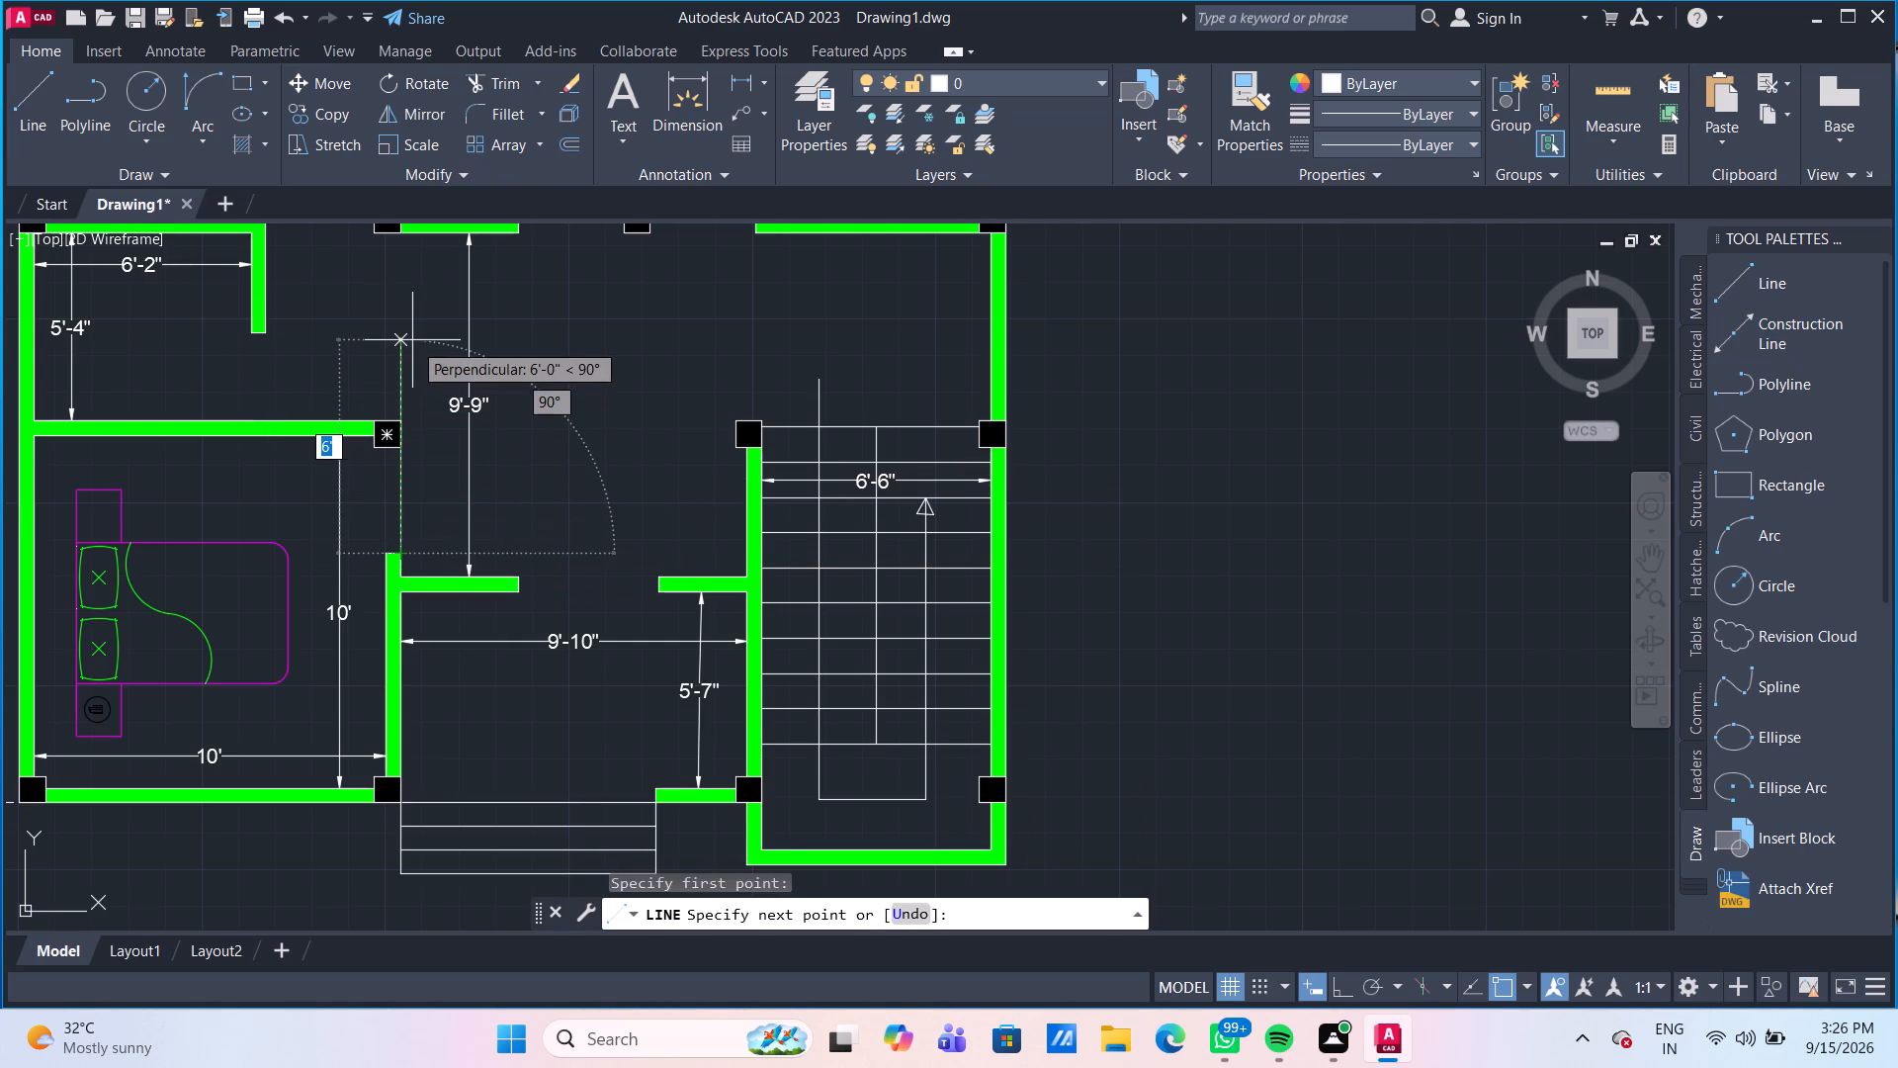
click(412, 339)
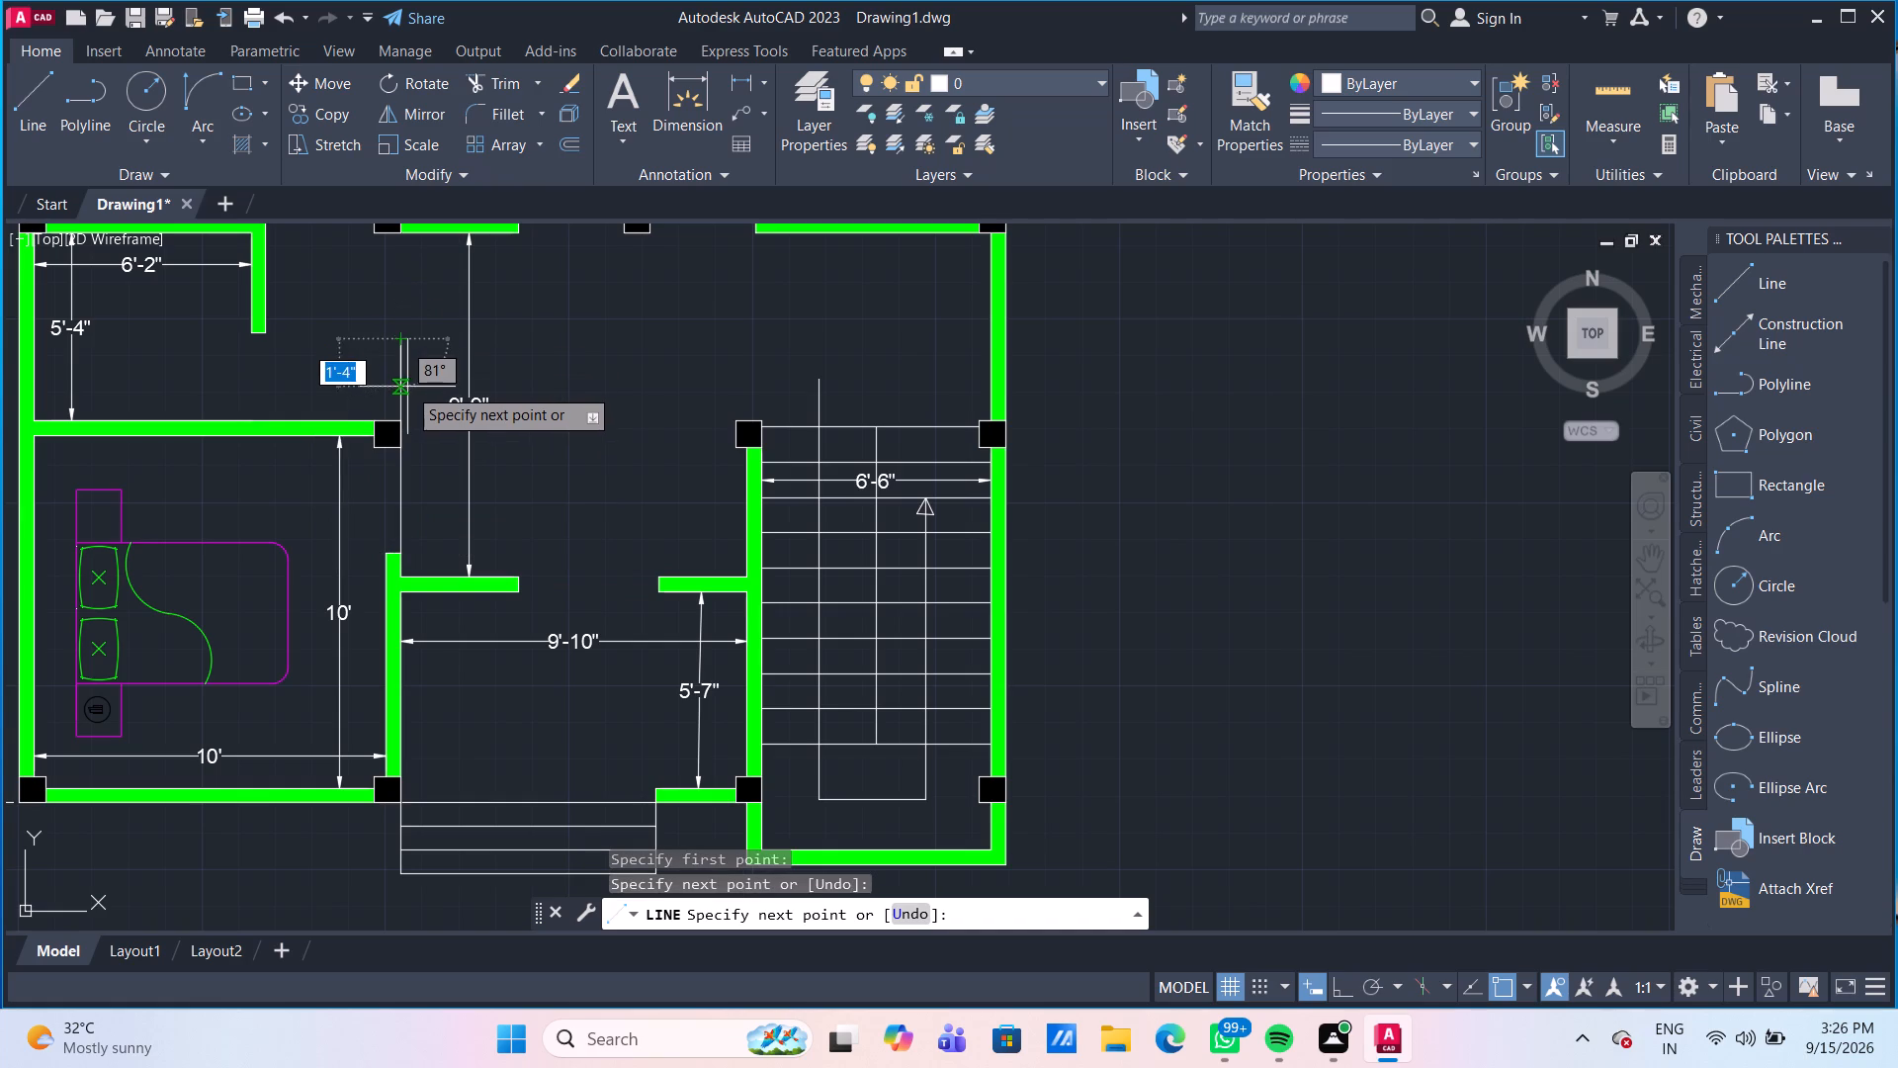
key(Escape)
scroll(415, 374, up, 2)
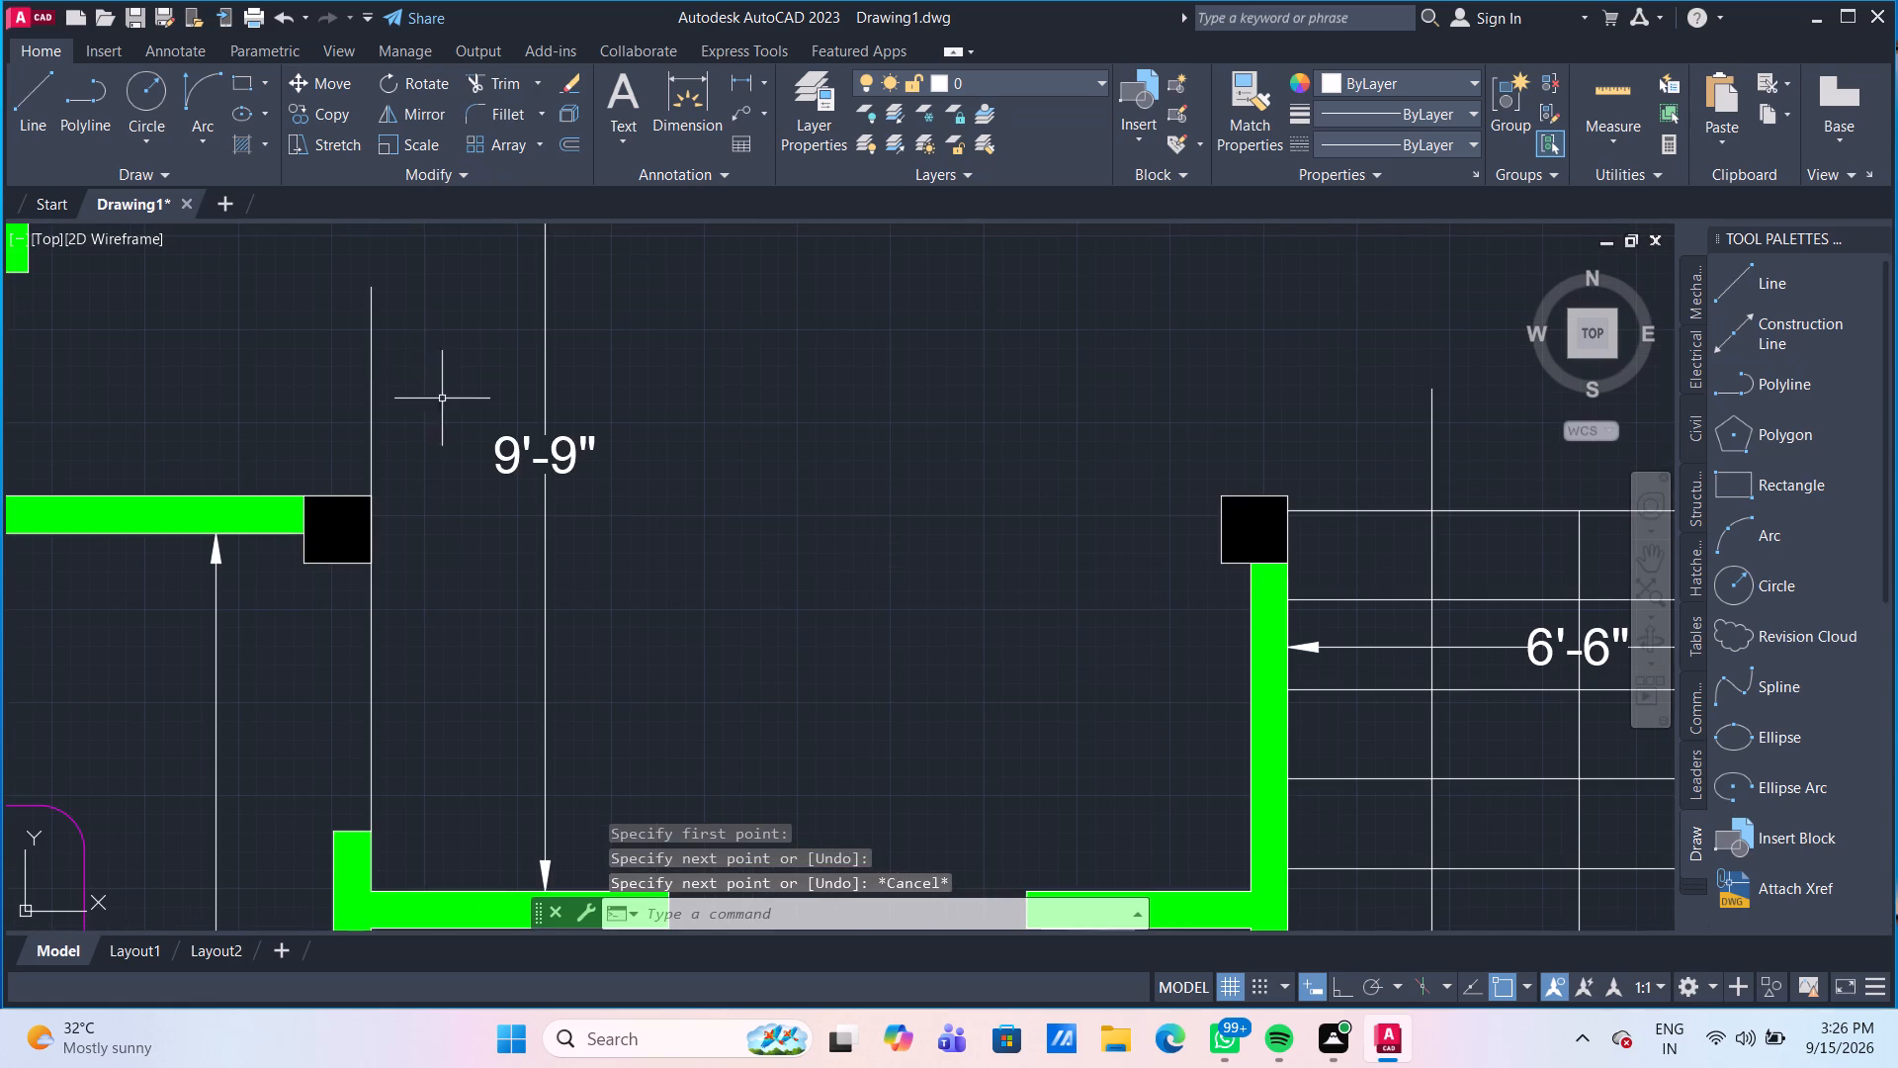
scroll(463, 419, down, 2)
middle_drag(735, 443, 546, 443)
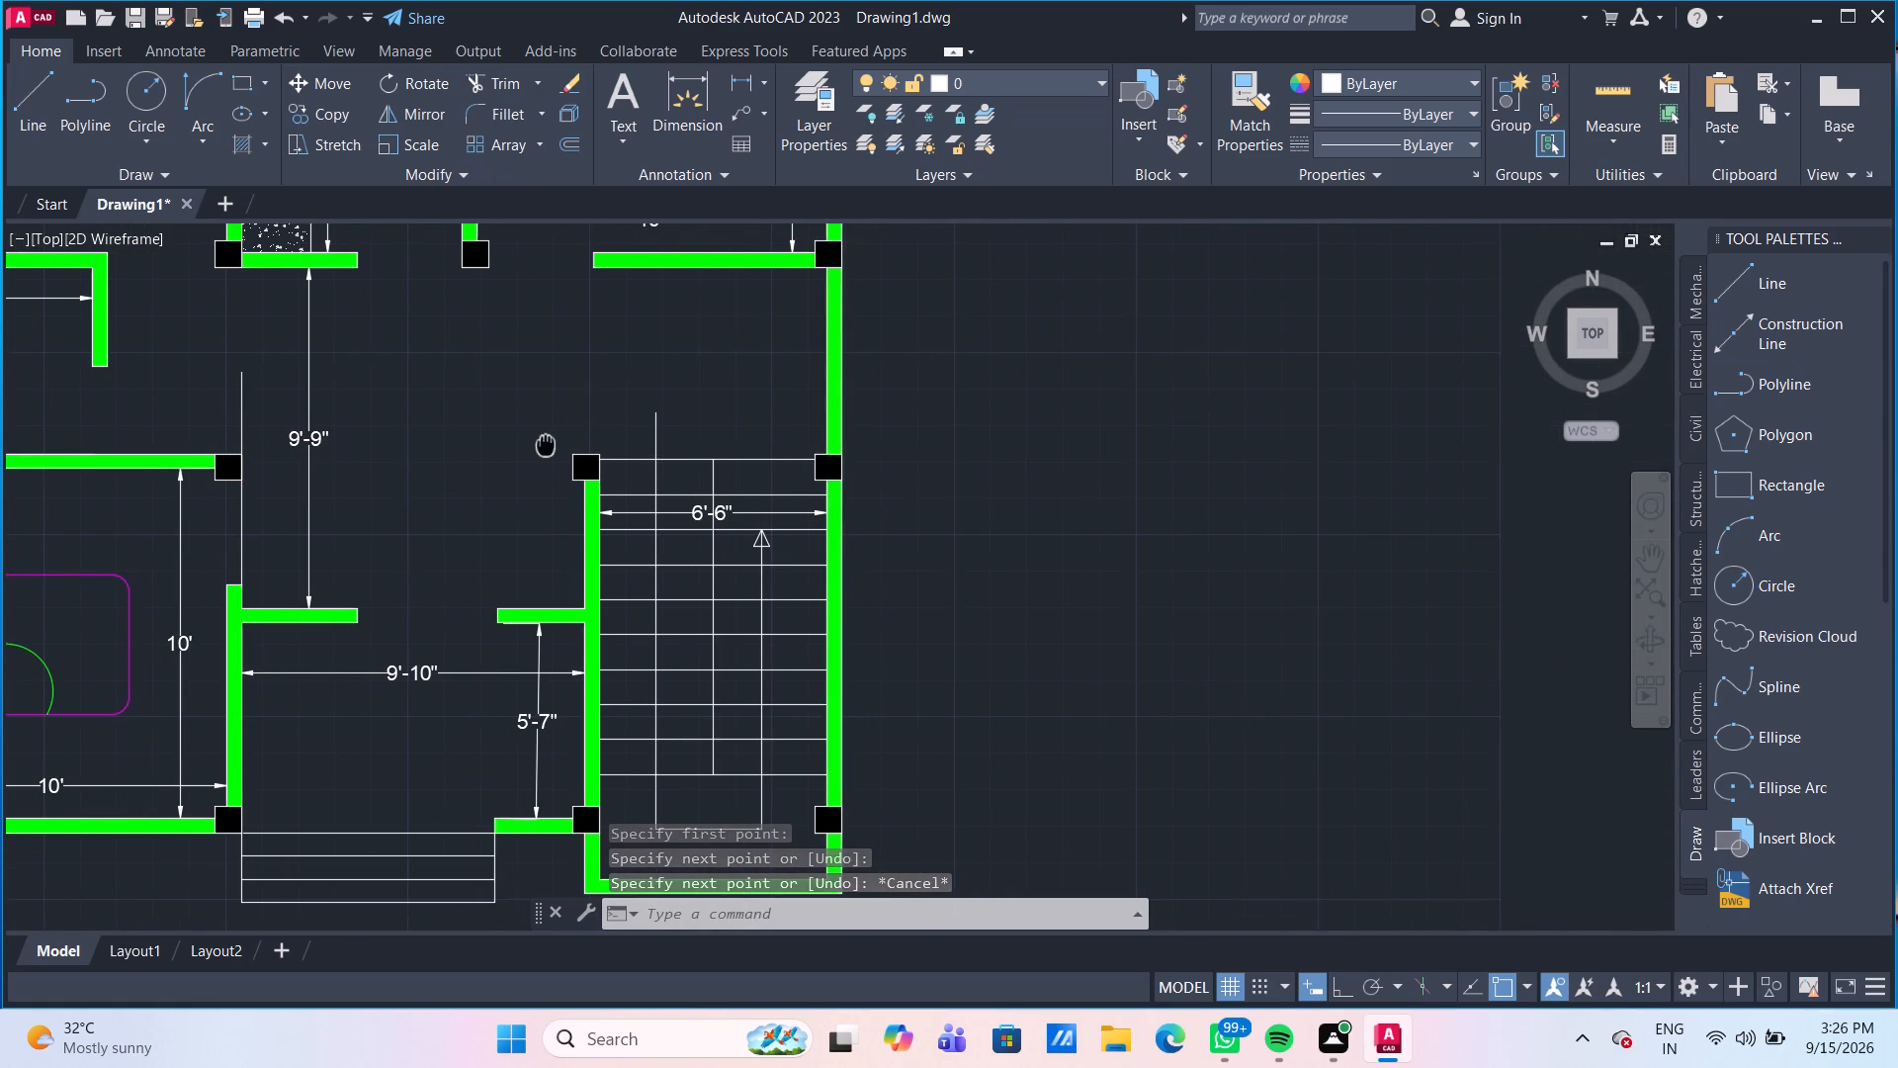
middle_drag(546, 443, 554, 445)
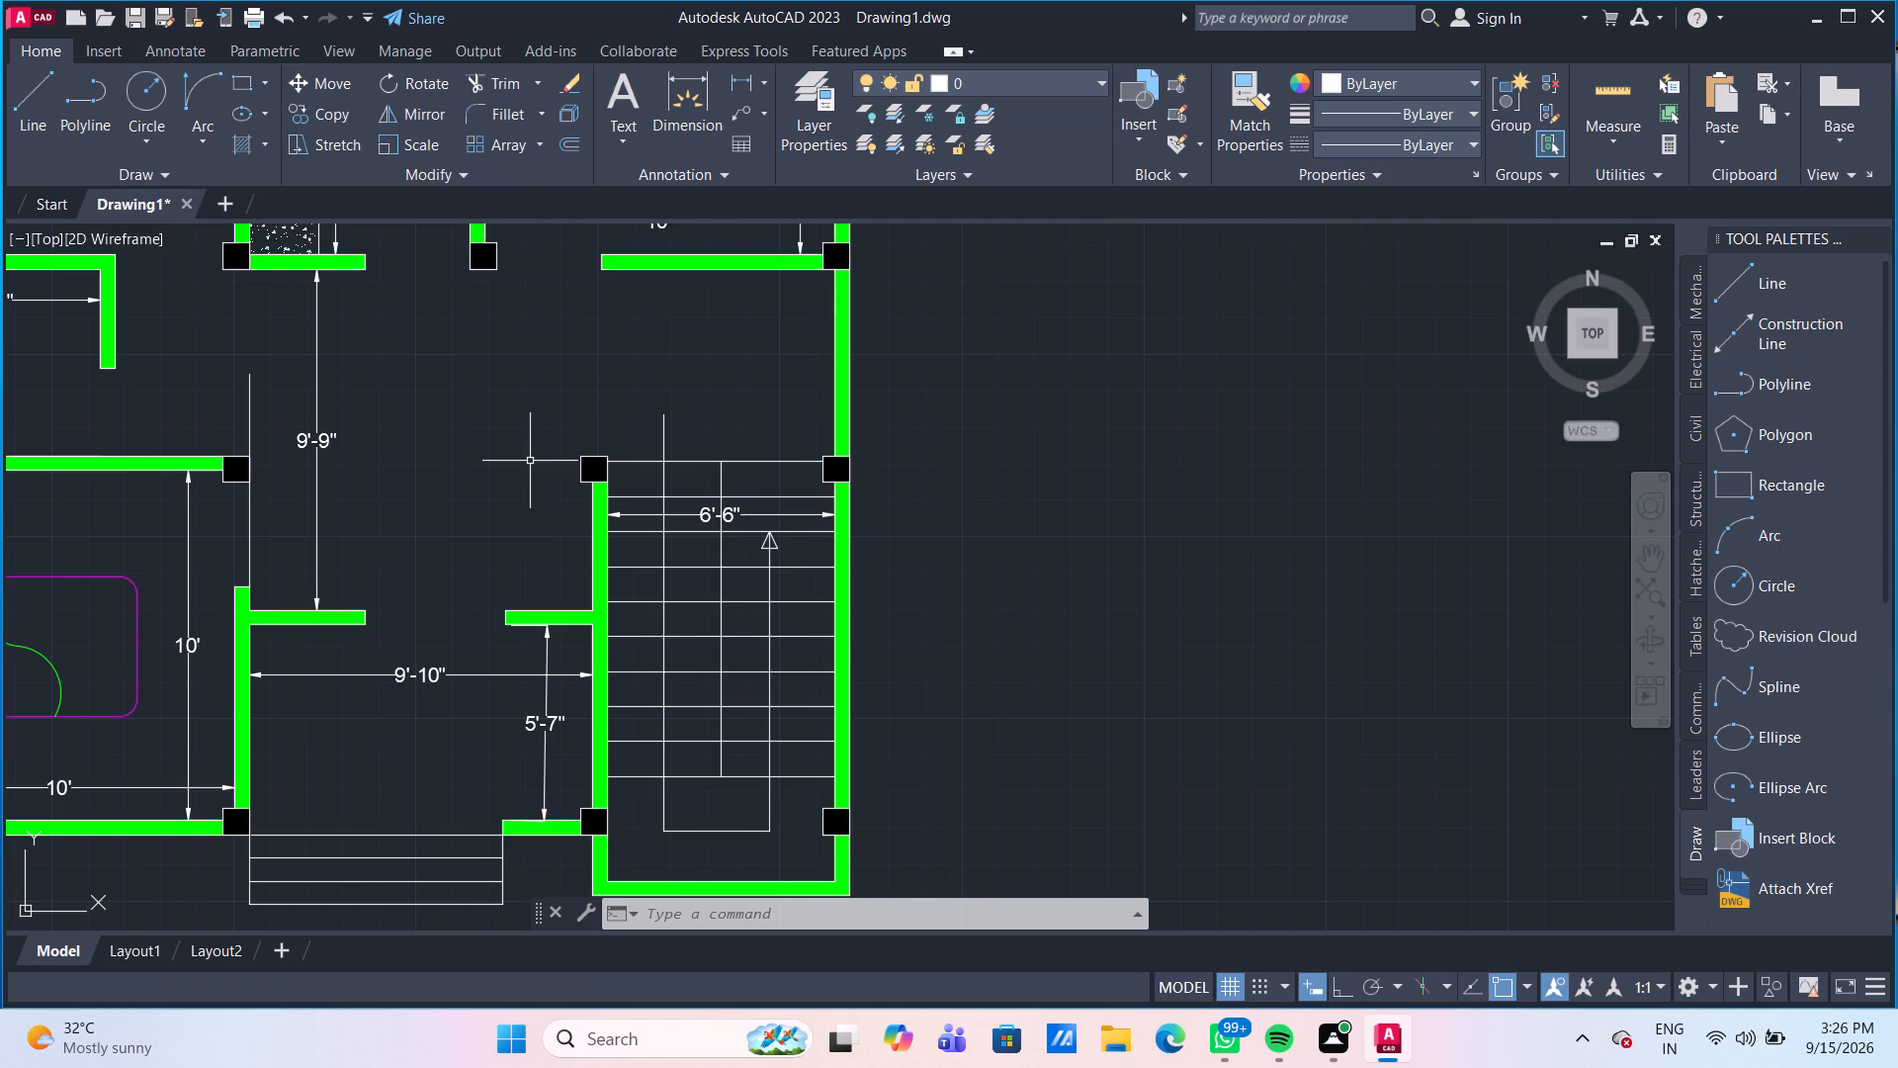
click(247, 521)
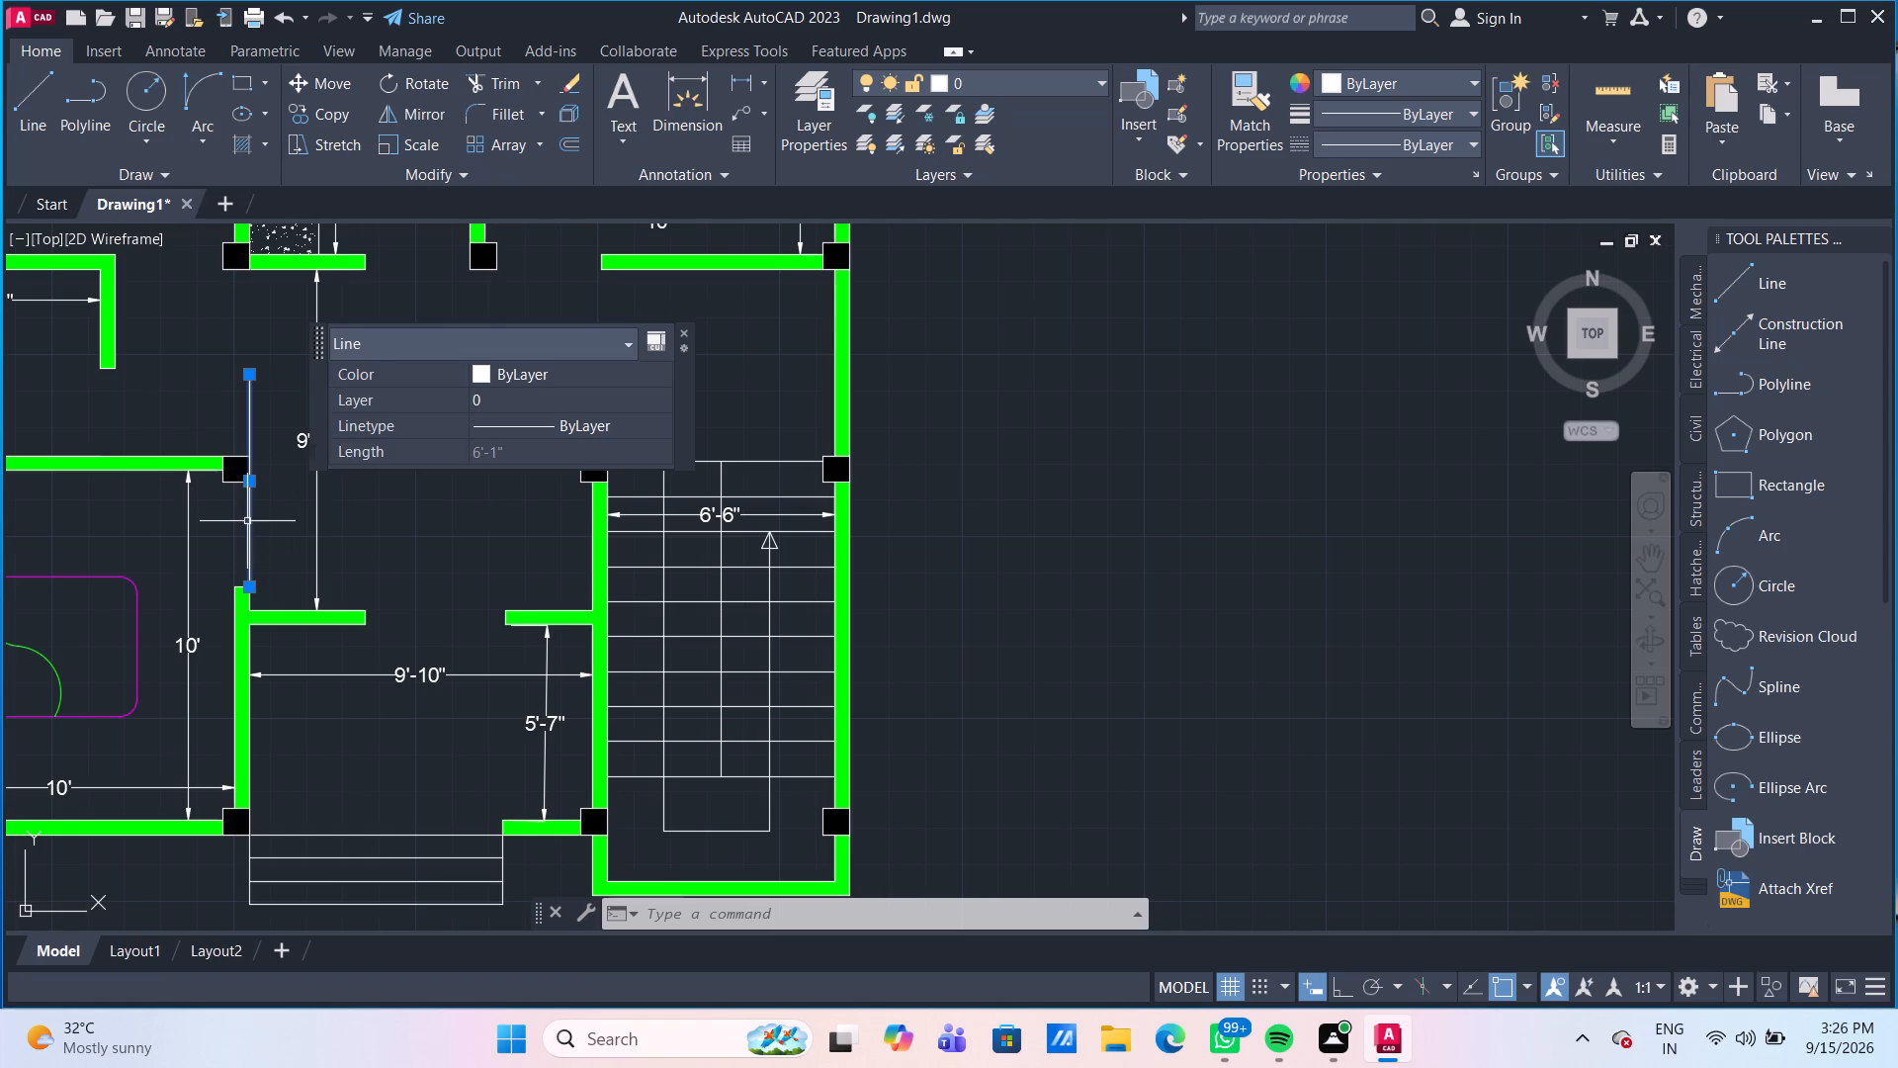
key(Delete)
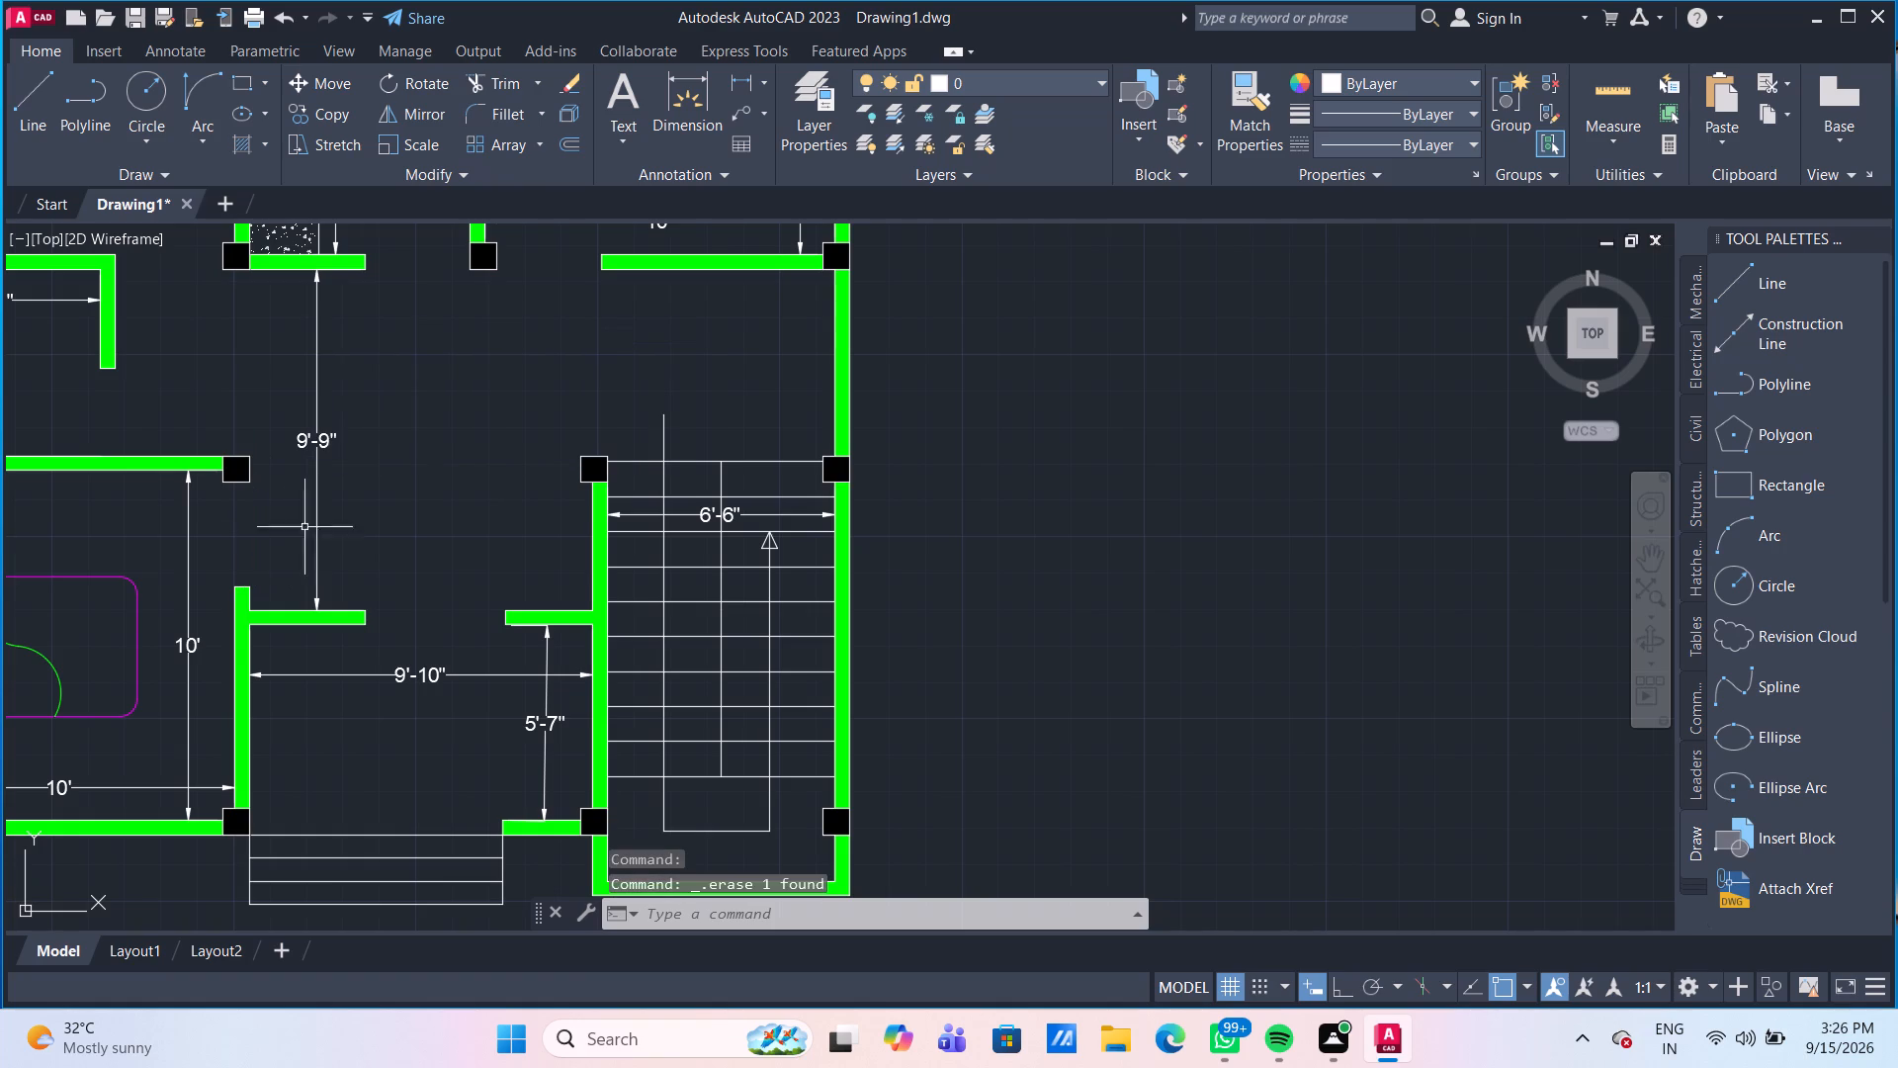
Dimension the clear width between the front bedroom's corner column and the staircase's upper column, aligning the line with the columns' midpoints.
click(678, 96)
scroll(224, 490, up, 2)
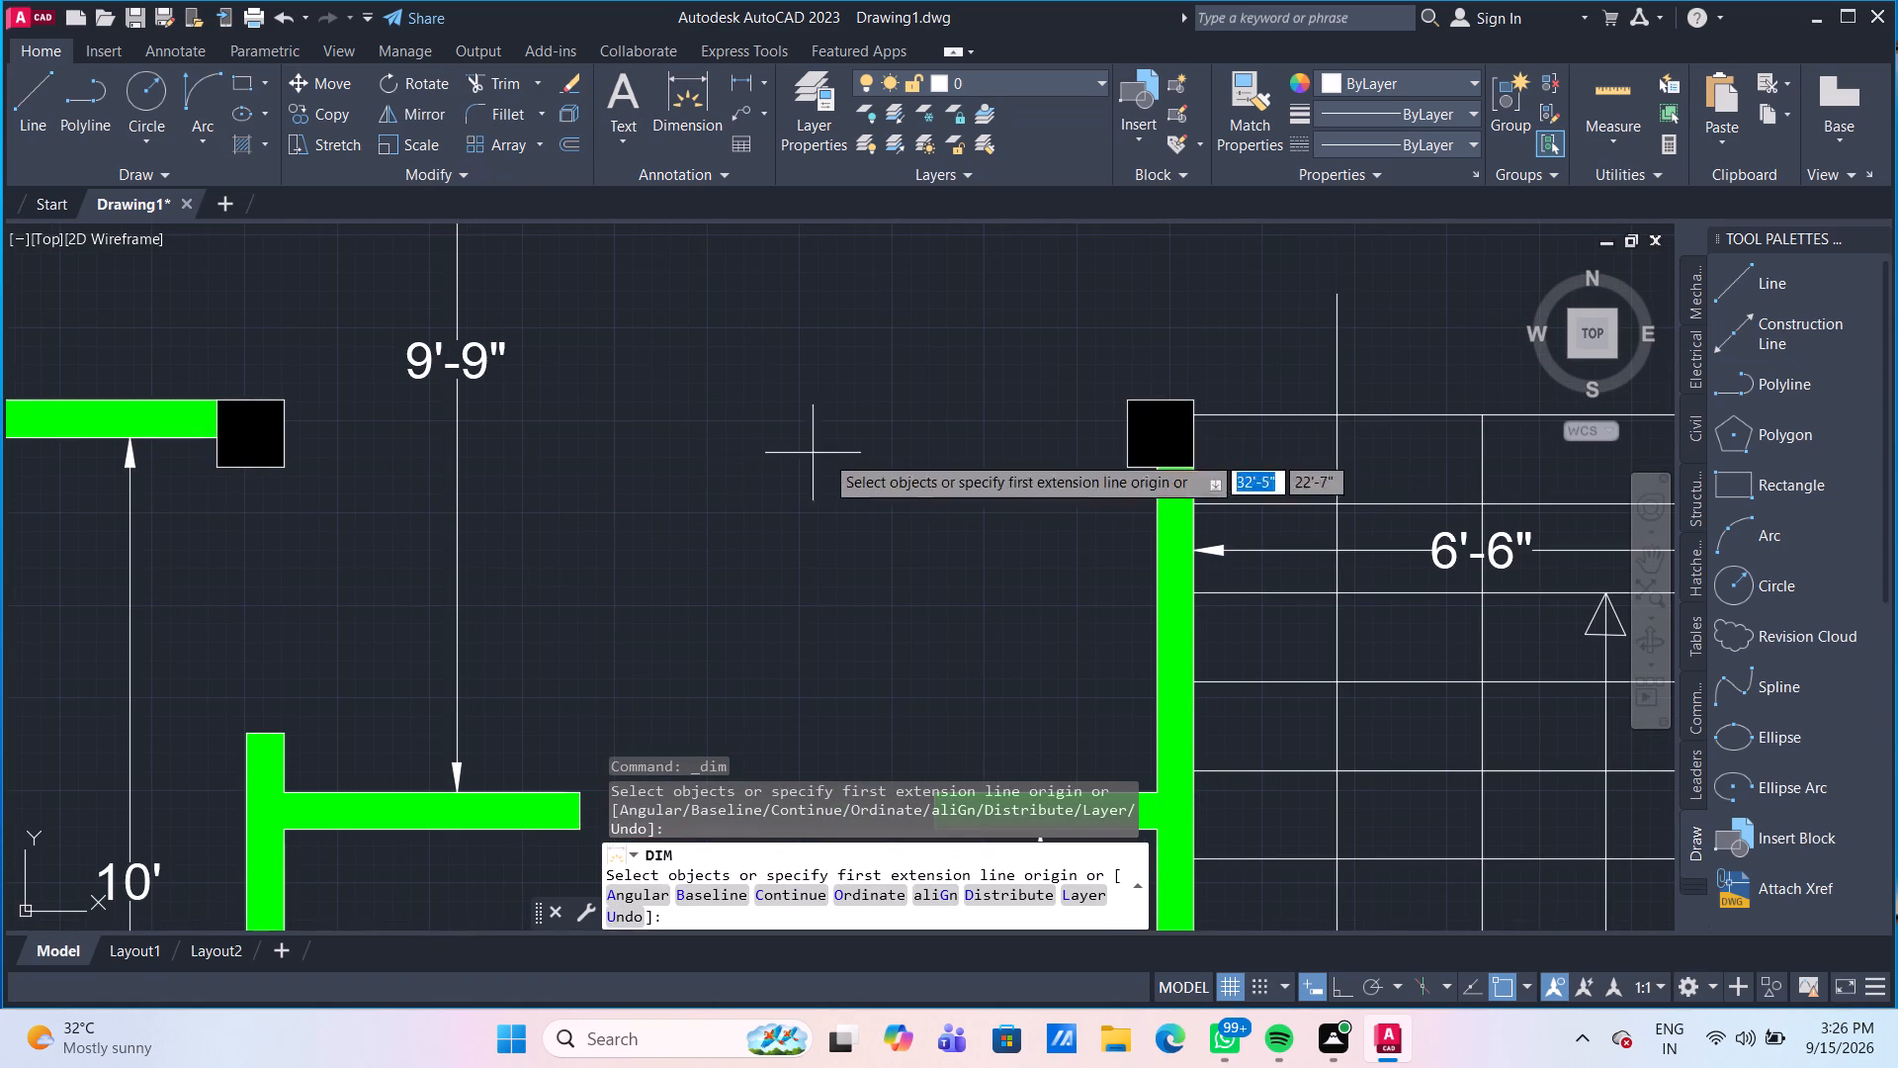
click(287, 470)
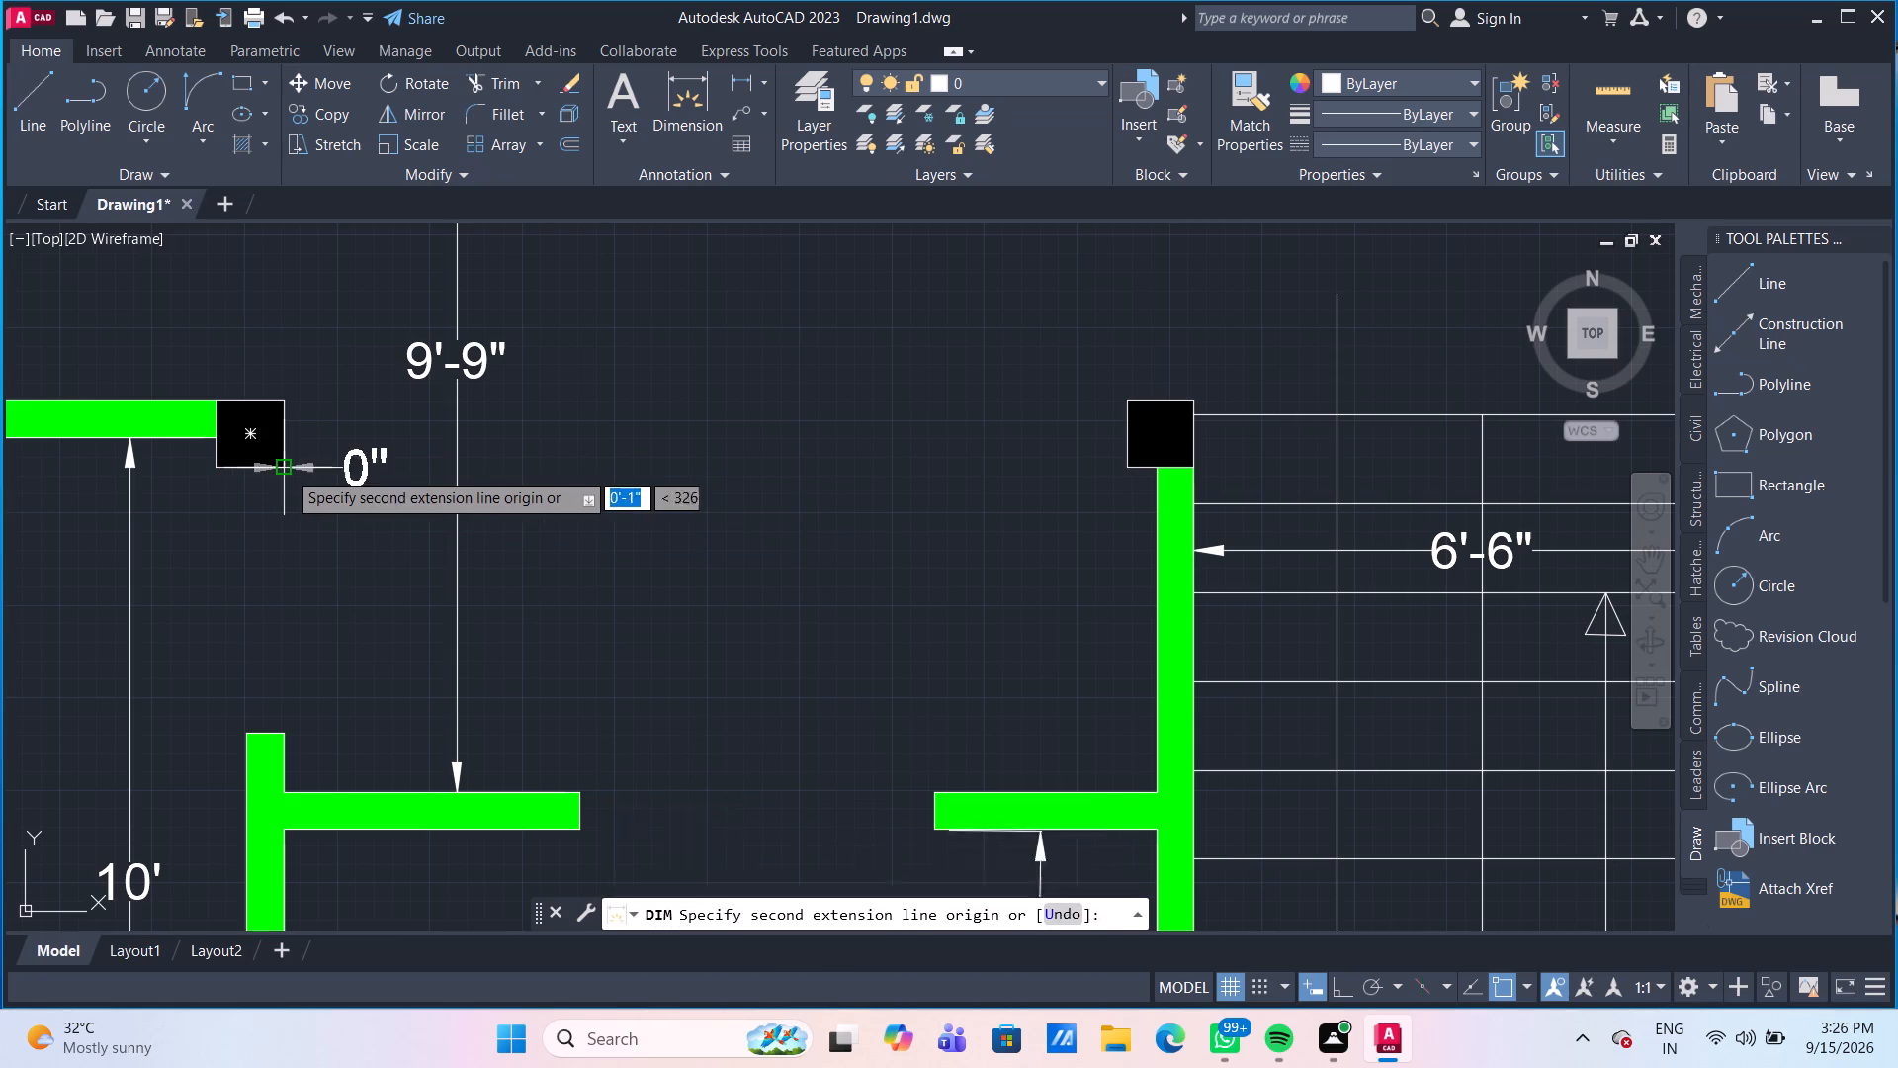
click(1130, 470)
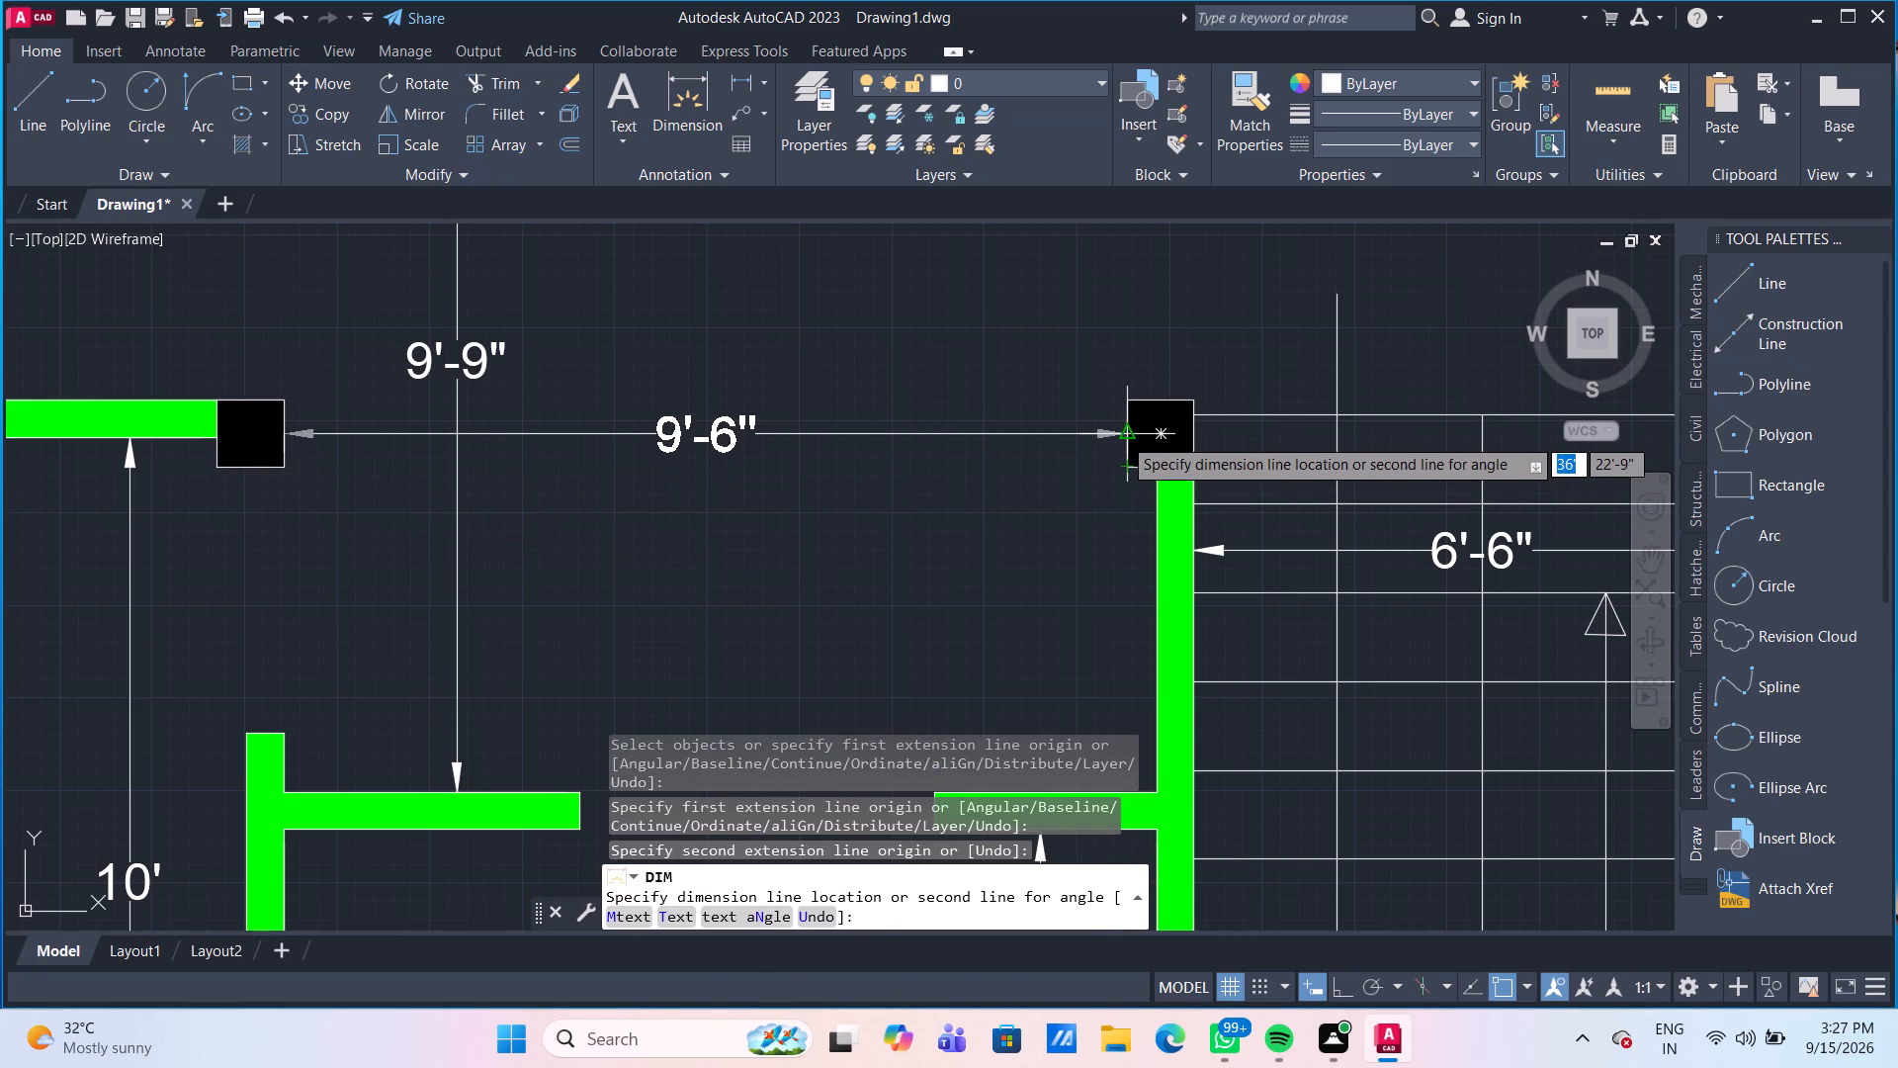
click(1122, 436)
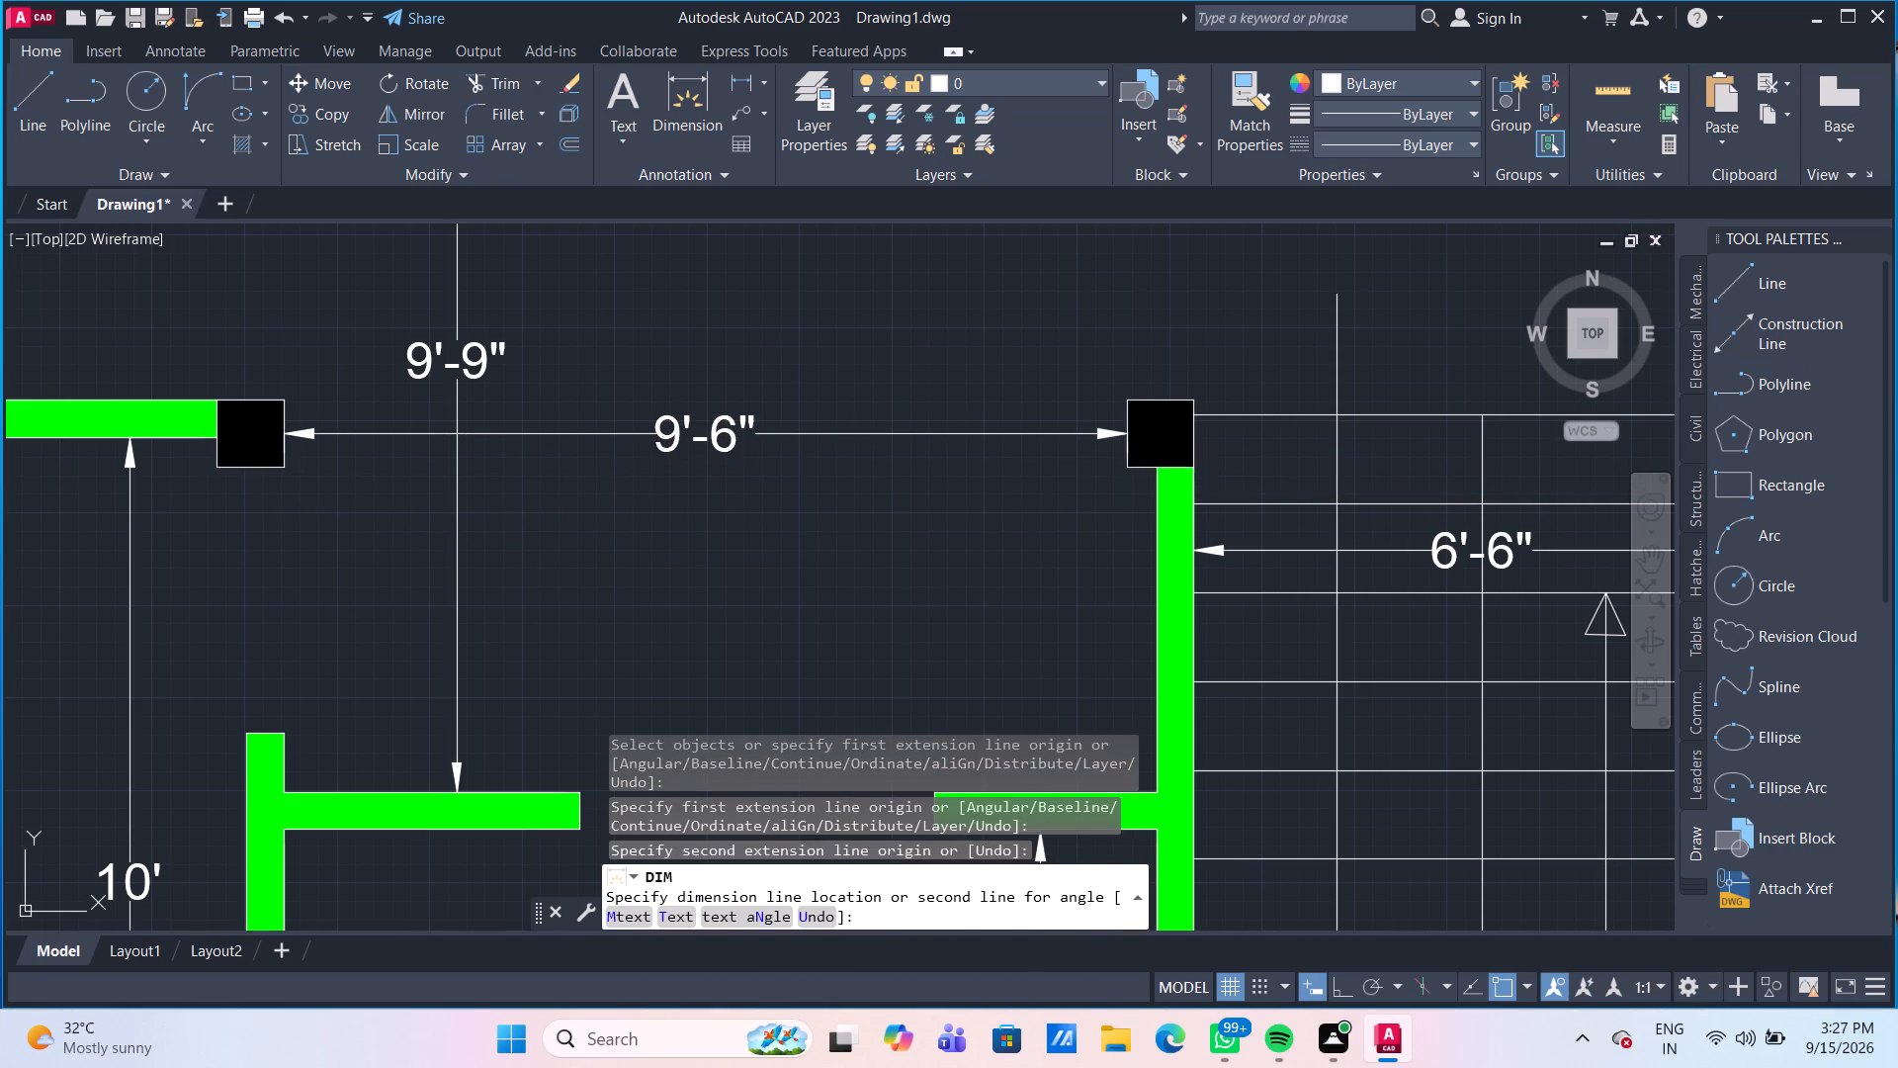
scroll(814, 468, down, 4)
scroll(819, 505, up, 1)
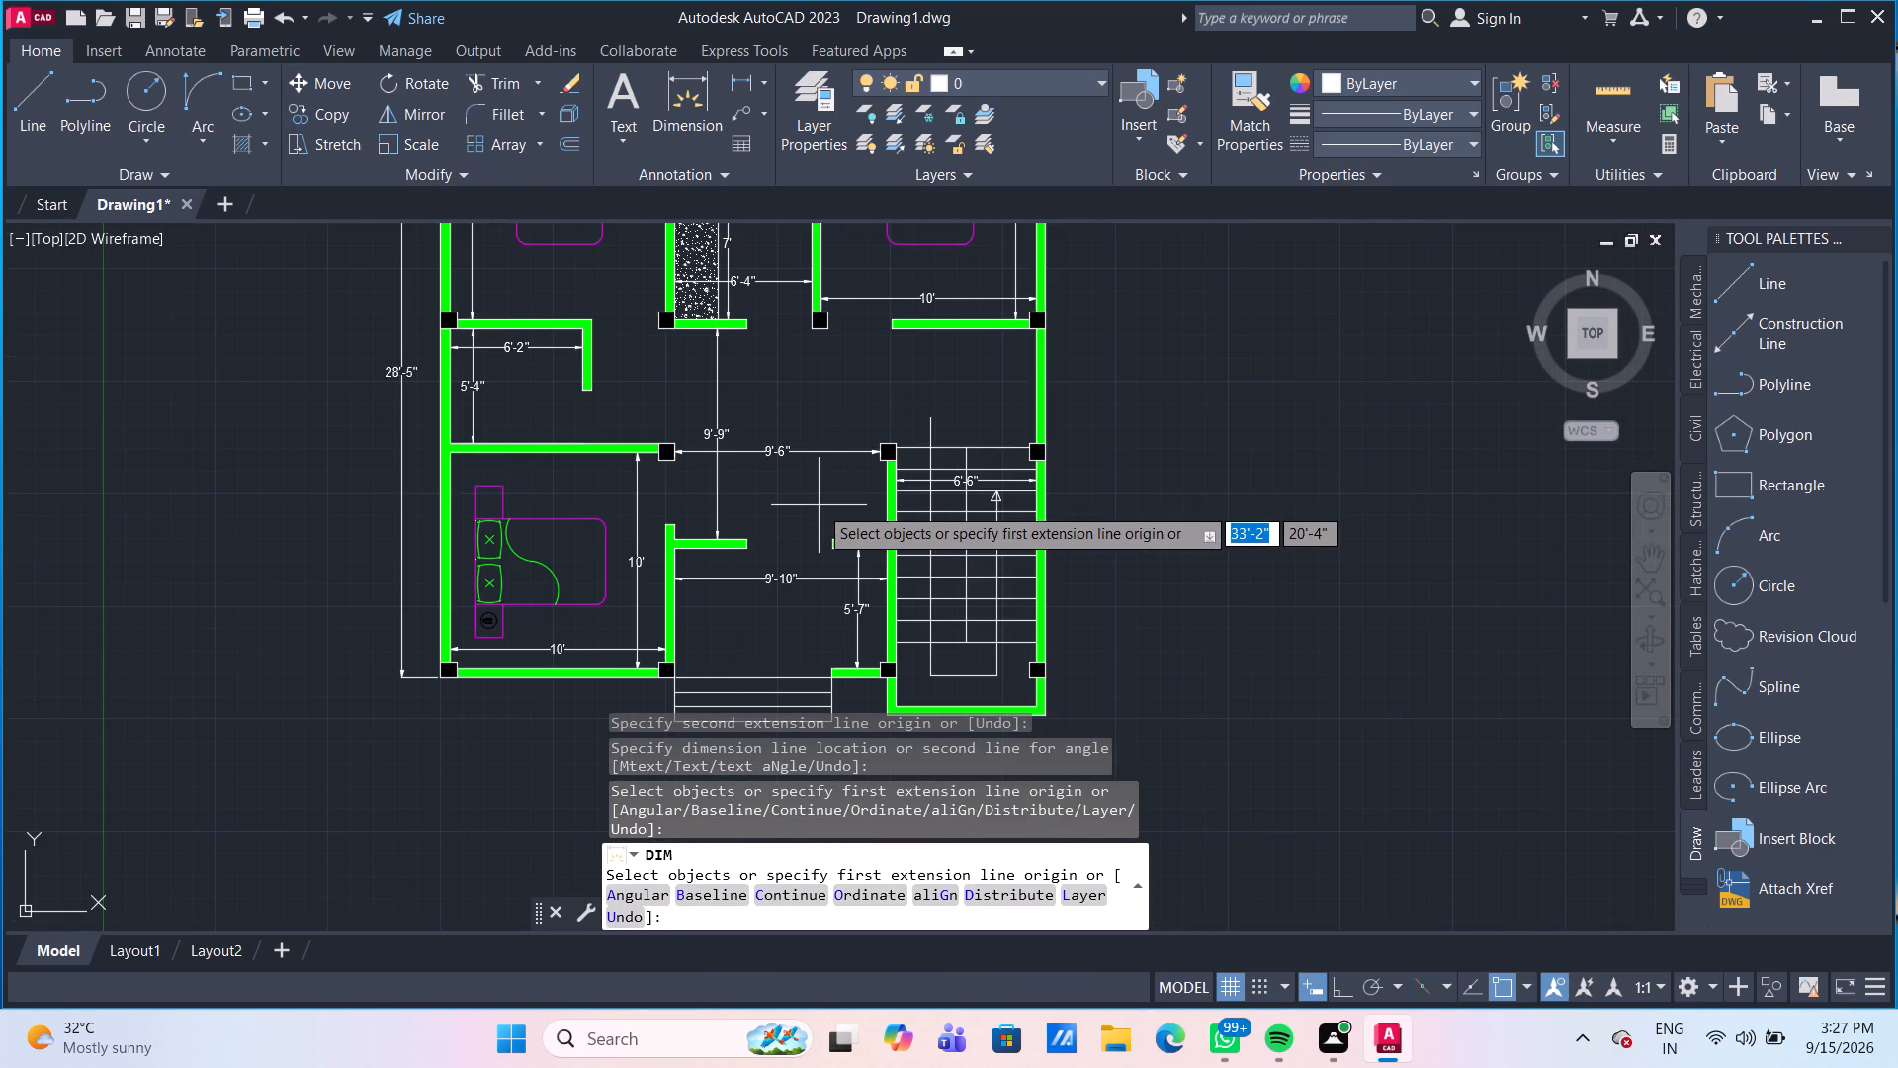
middle_drag(819, 505, 496, 491)
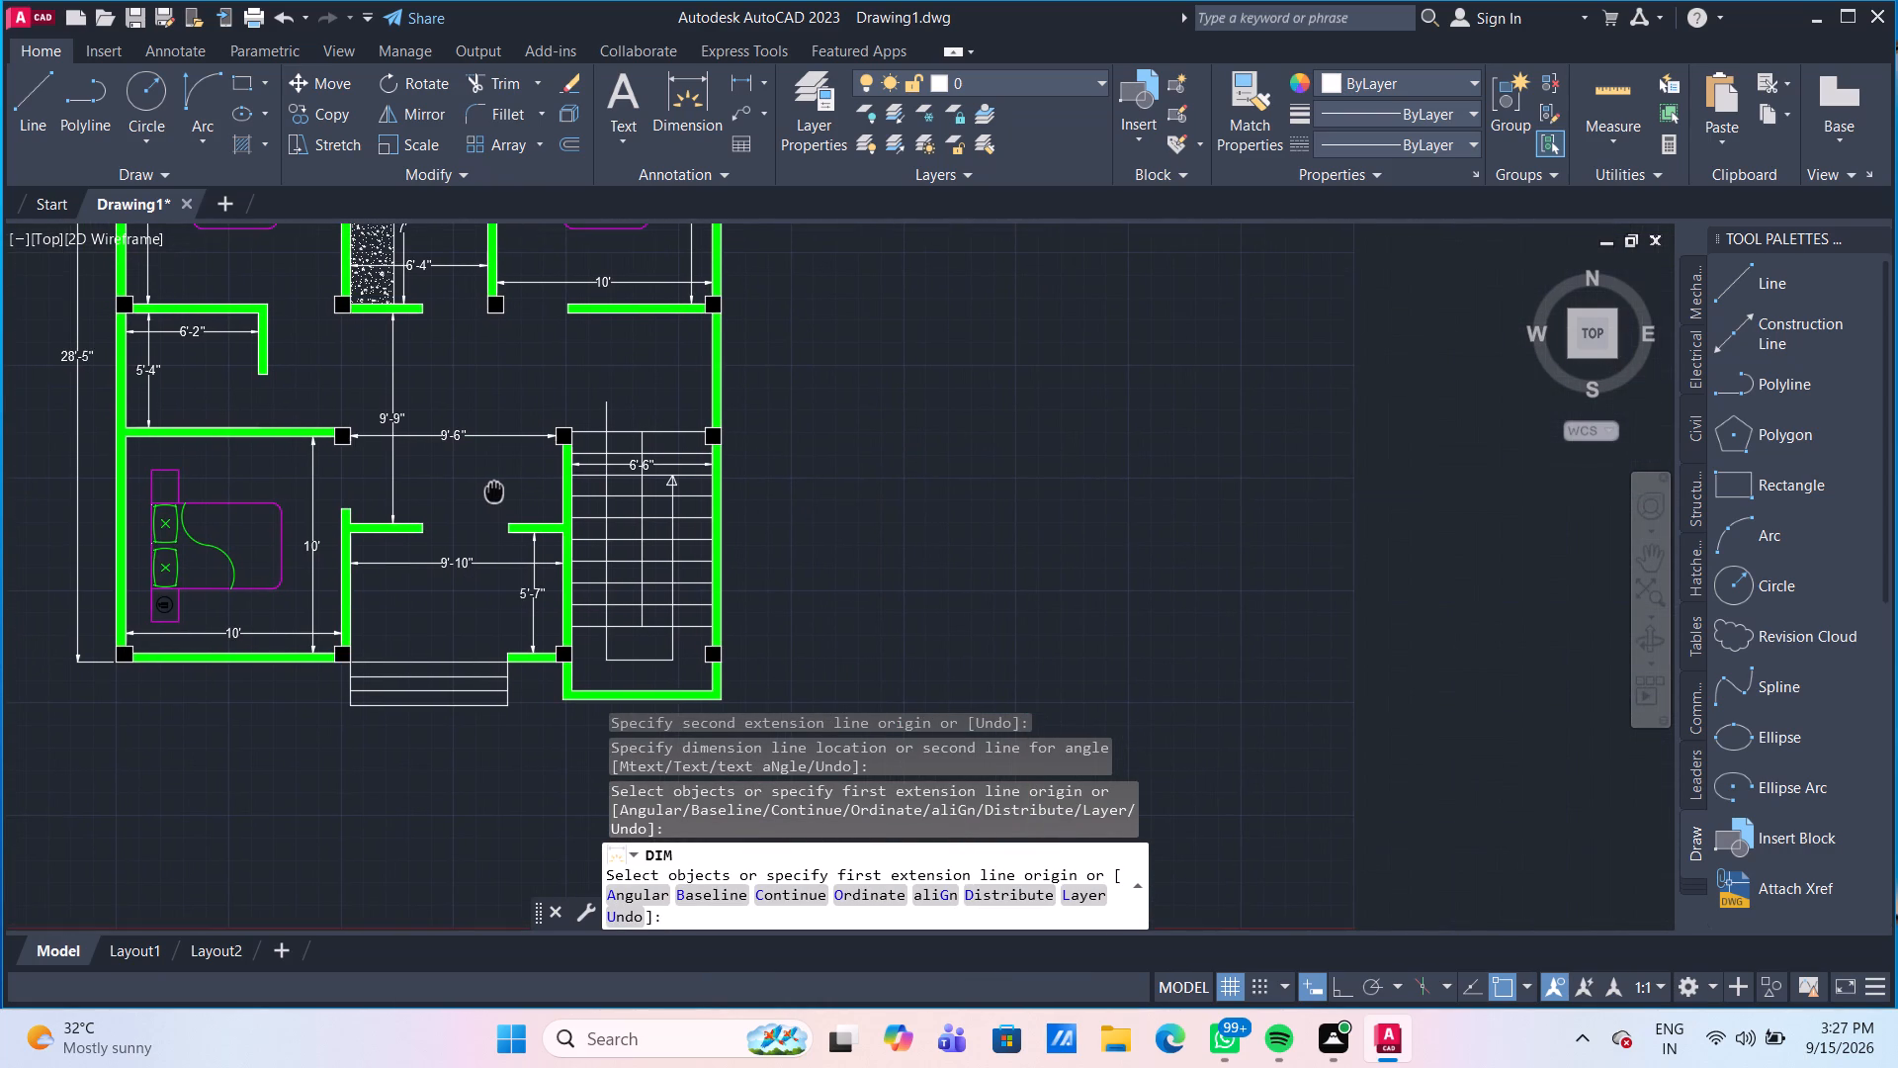
middle_drag(496, 491, 498, 492)
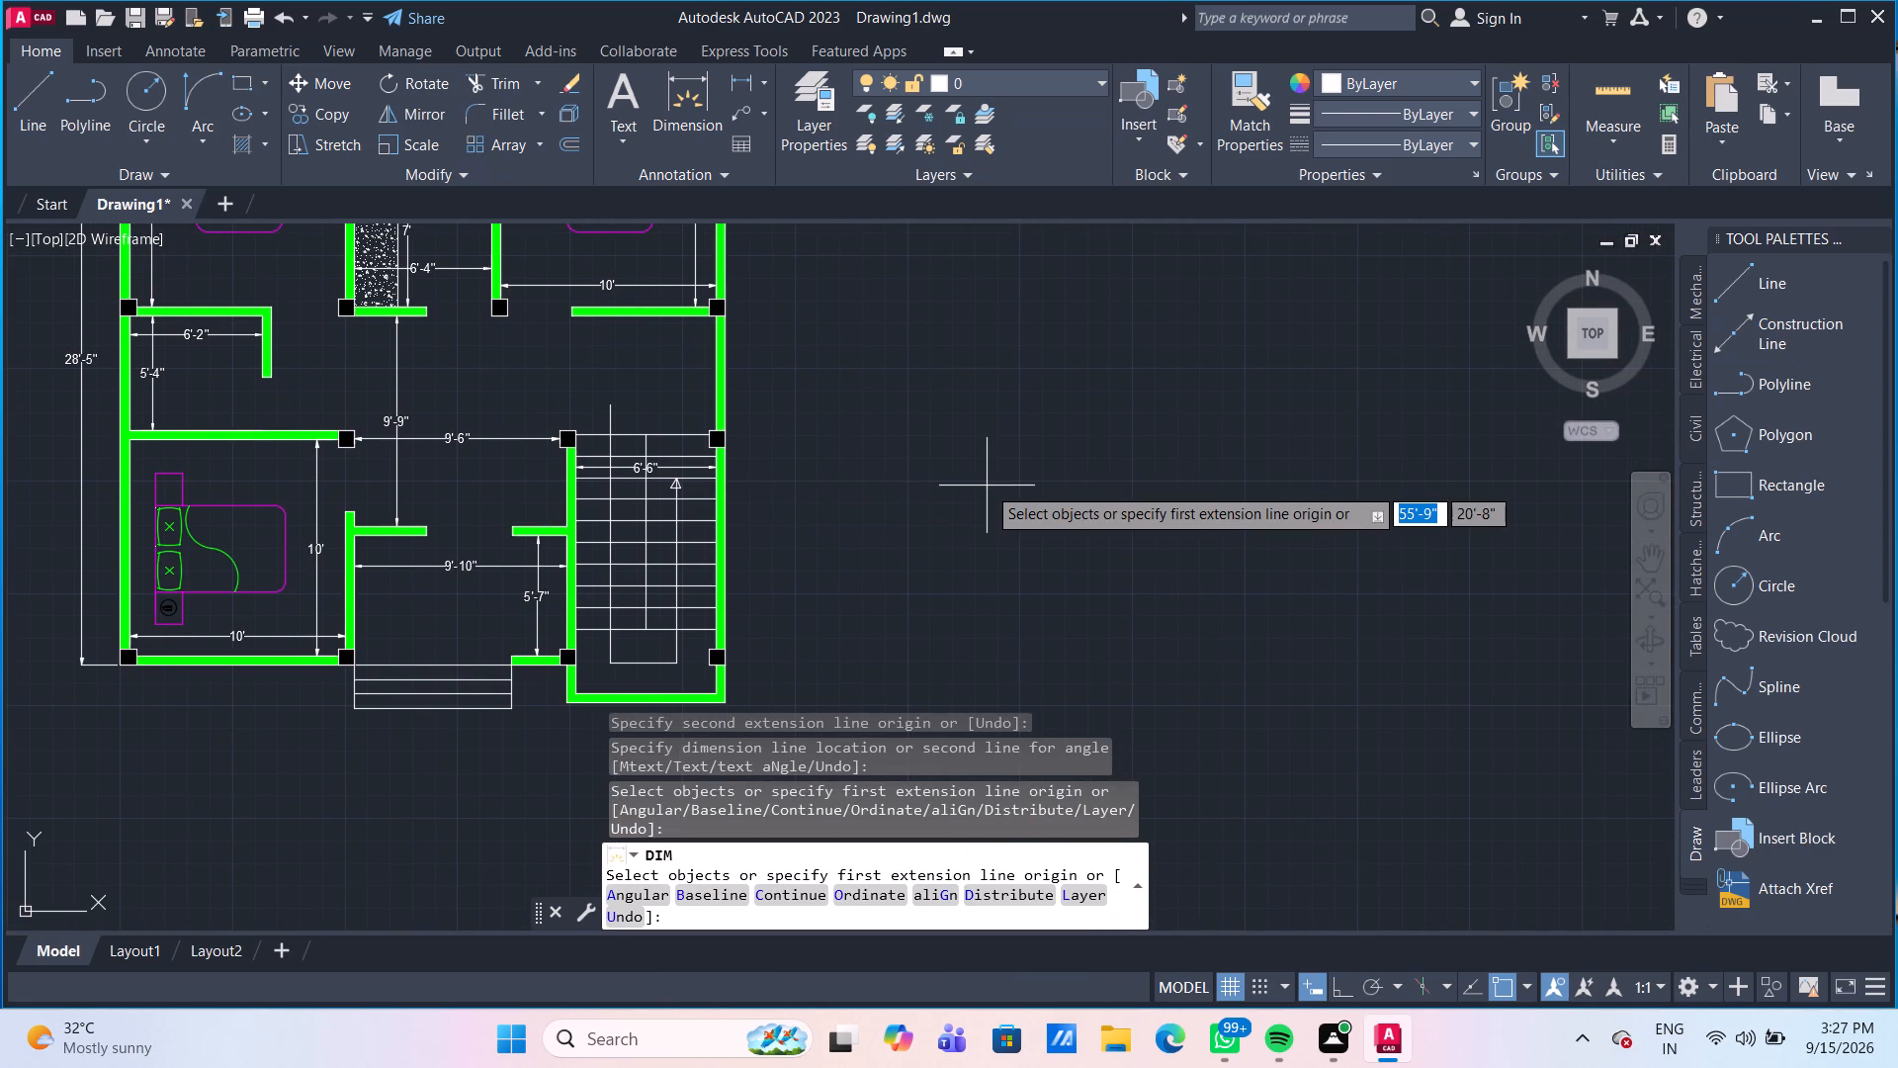
key(Escape)
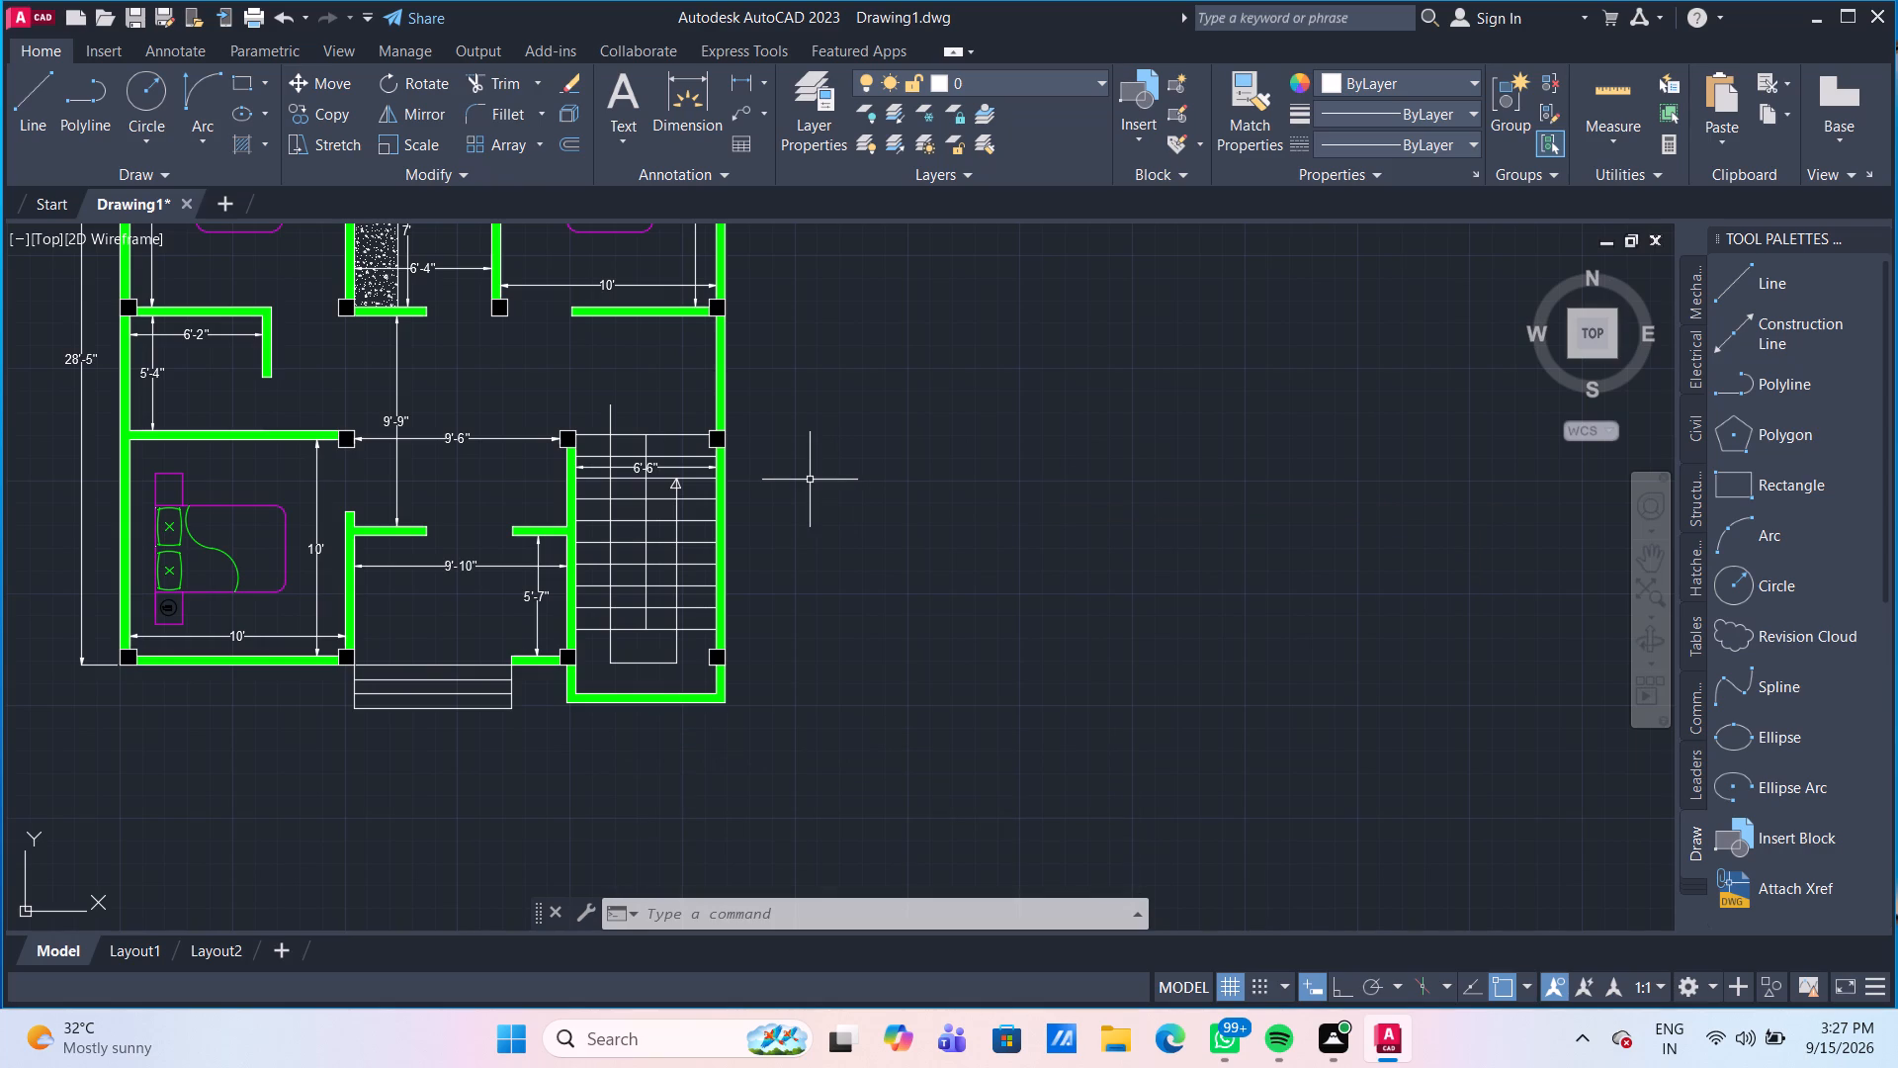
Add a multiline text label reading BED ROOM below the bed in the upper-left bedroom of the plan.
scroll(843, 516, down, 1)
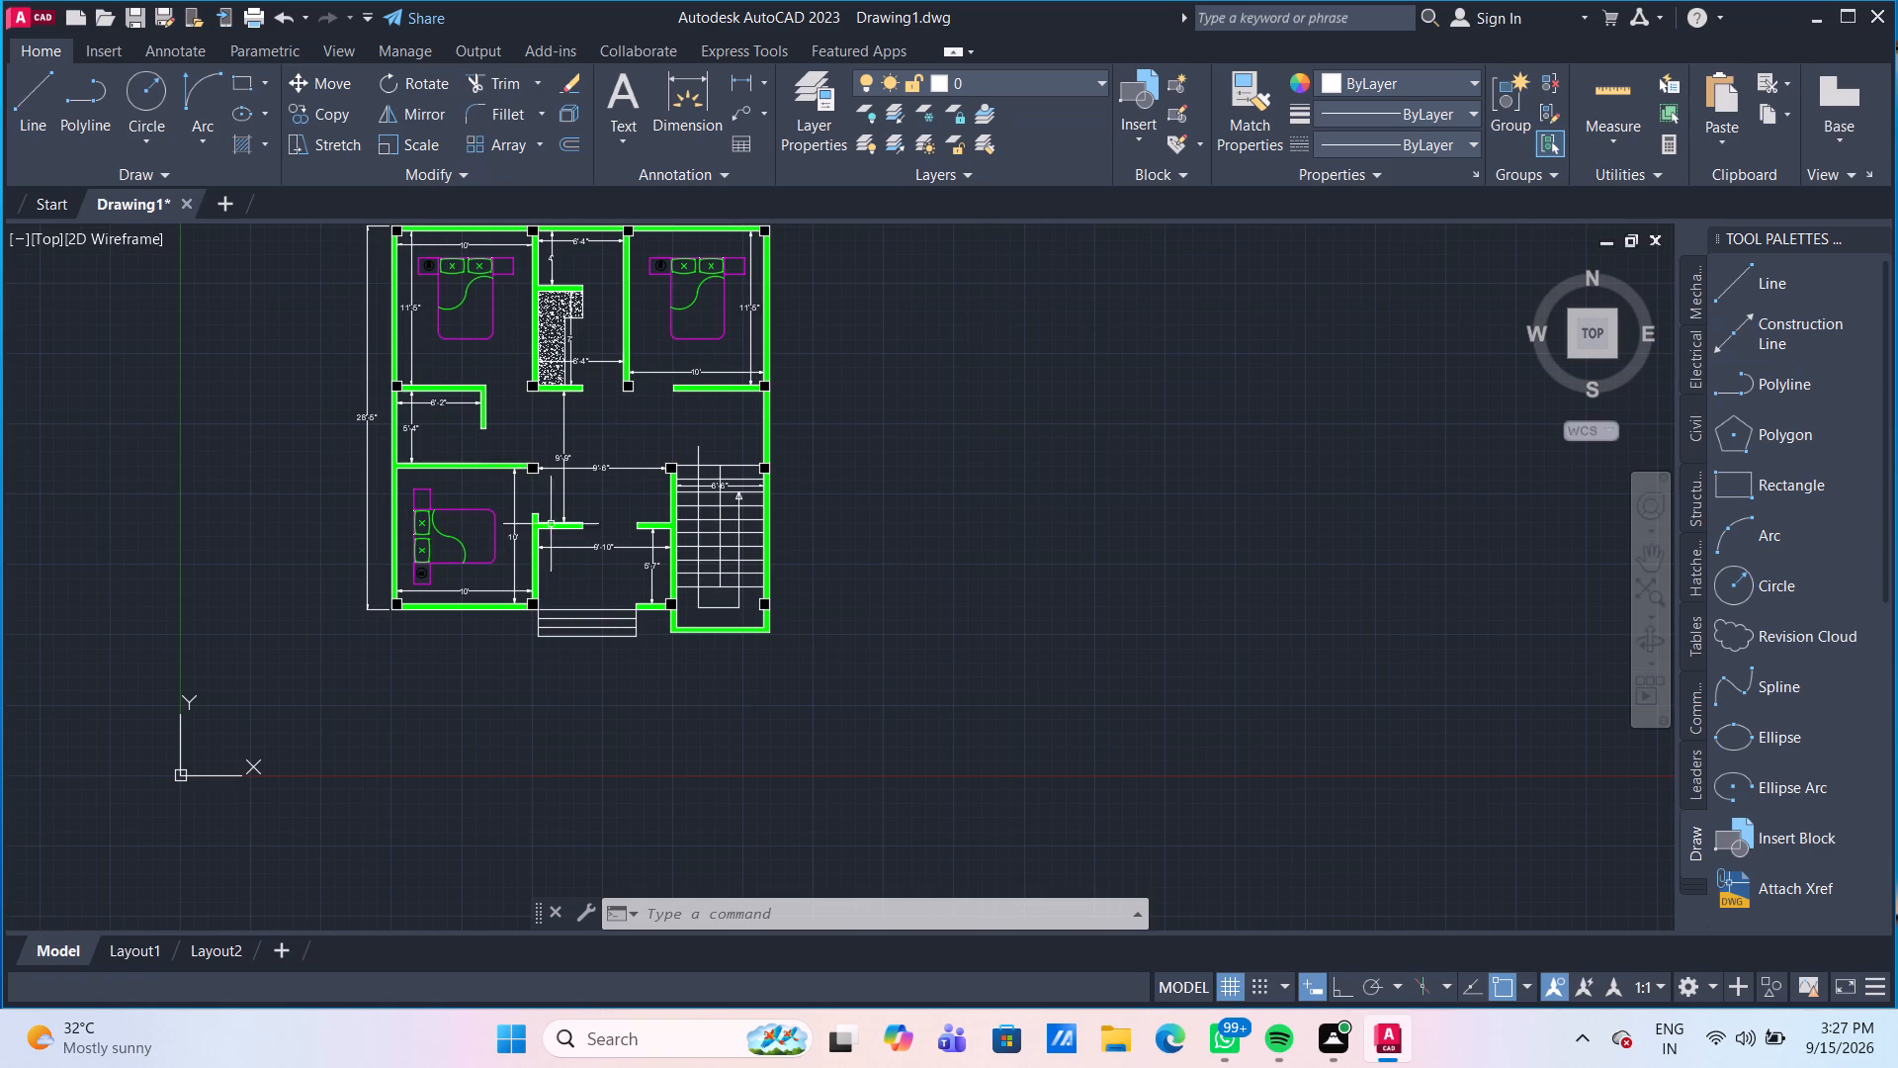
middle_drag(572, 441, 667, 512)
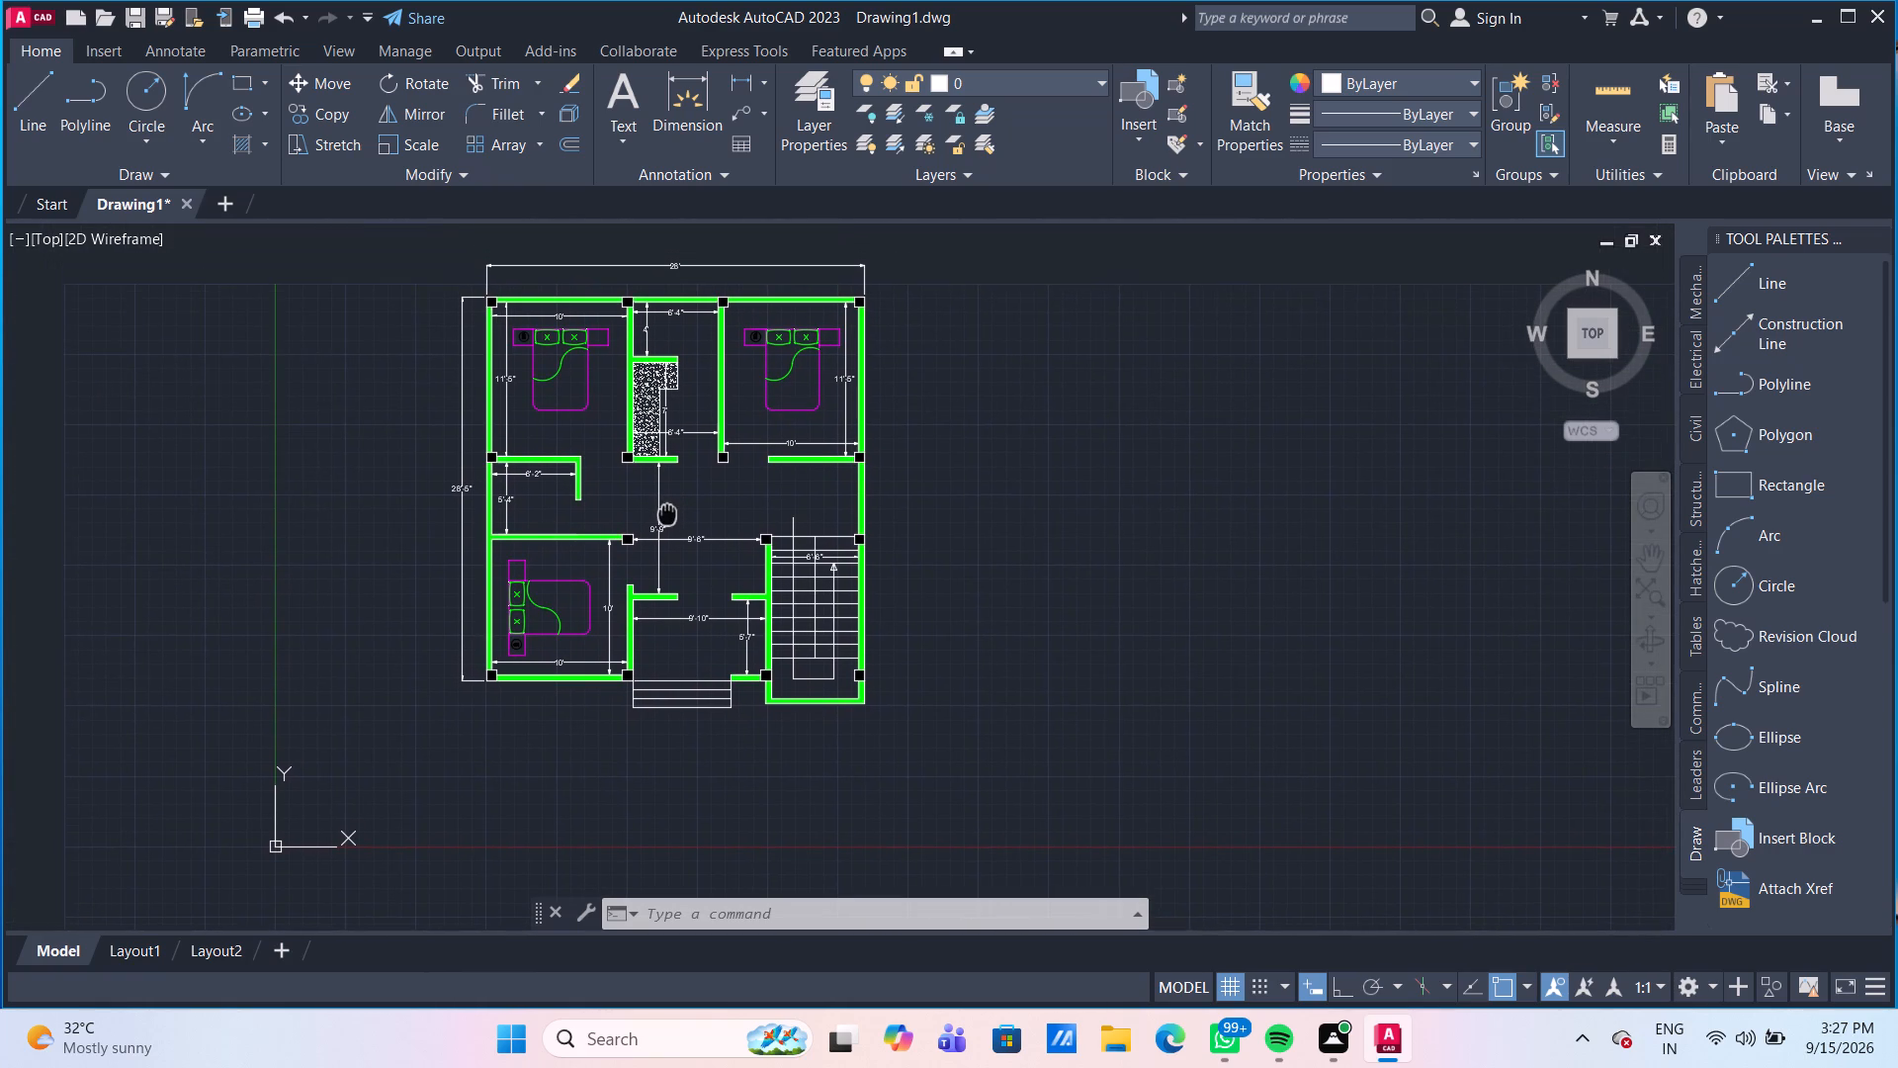
middle_drag(667, 512, 667, 515)
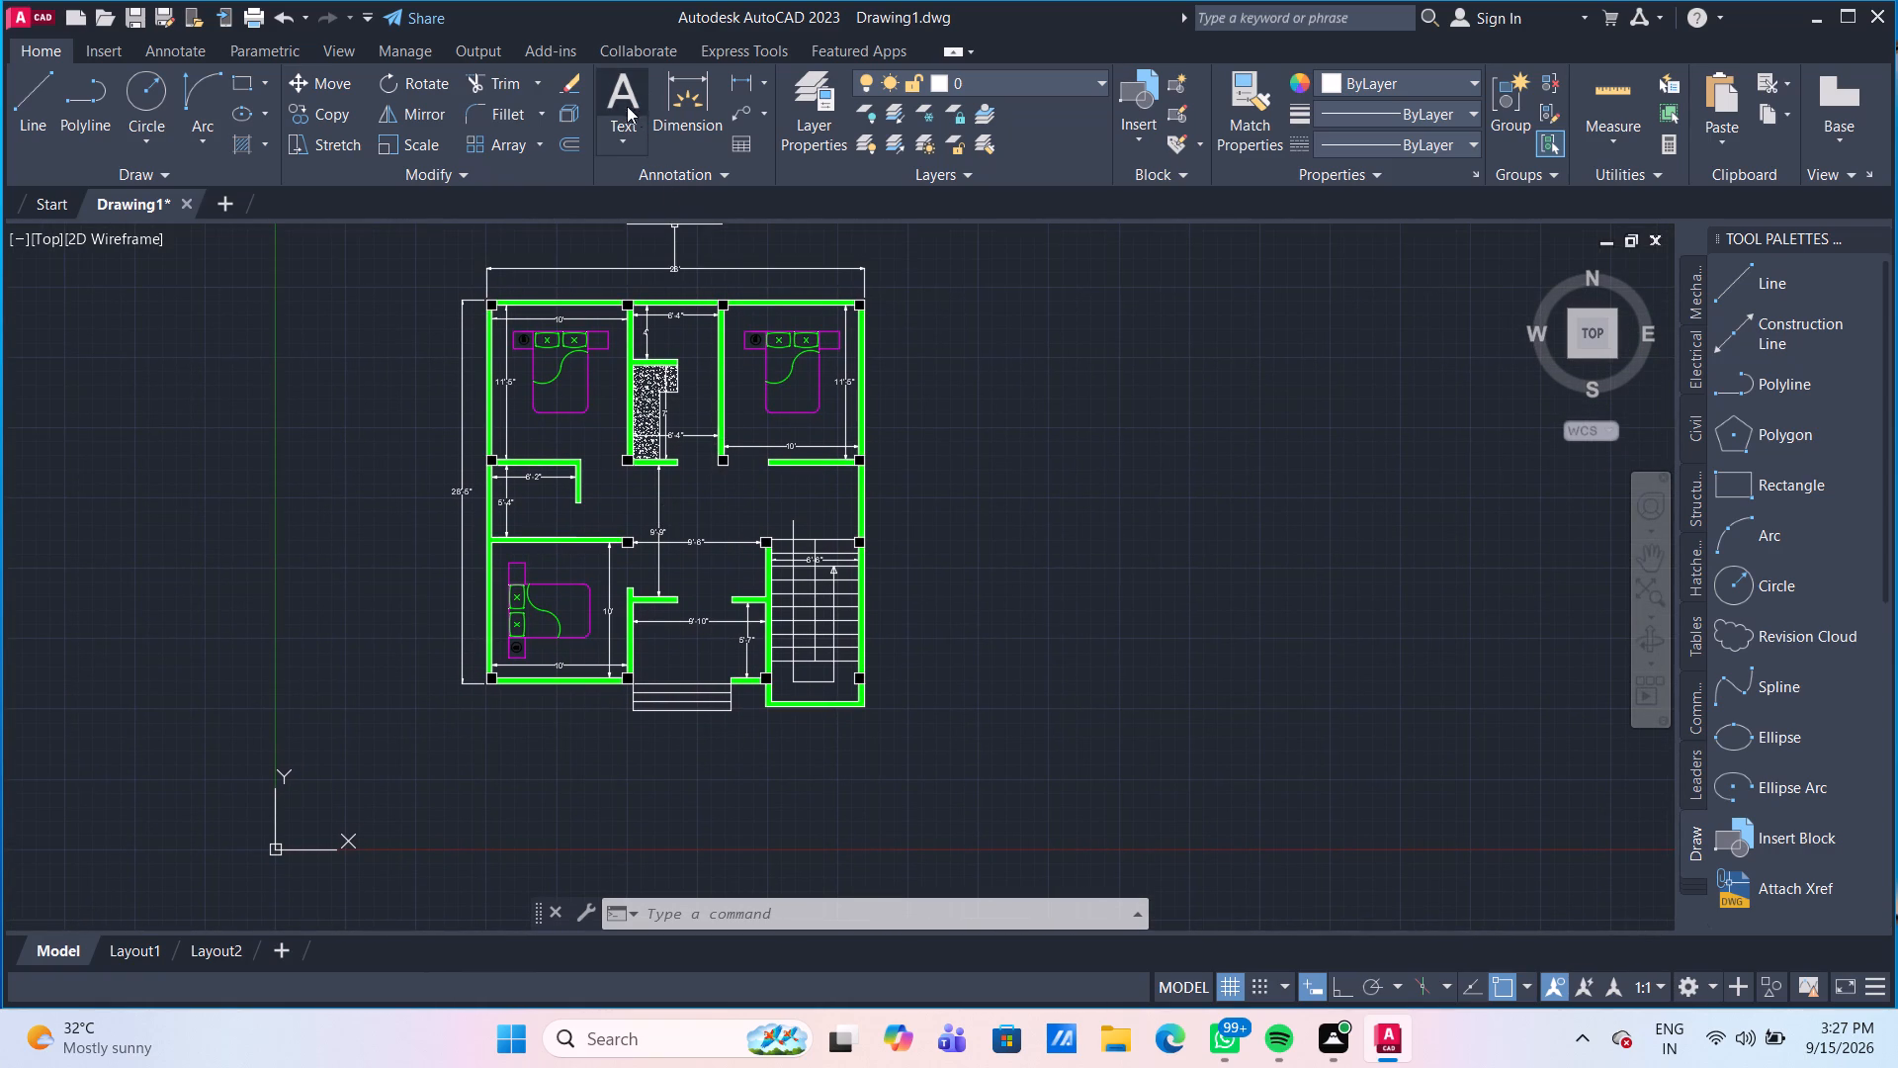
click(616, 105)
scroll(615, 443, up, 3)
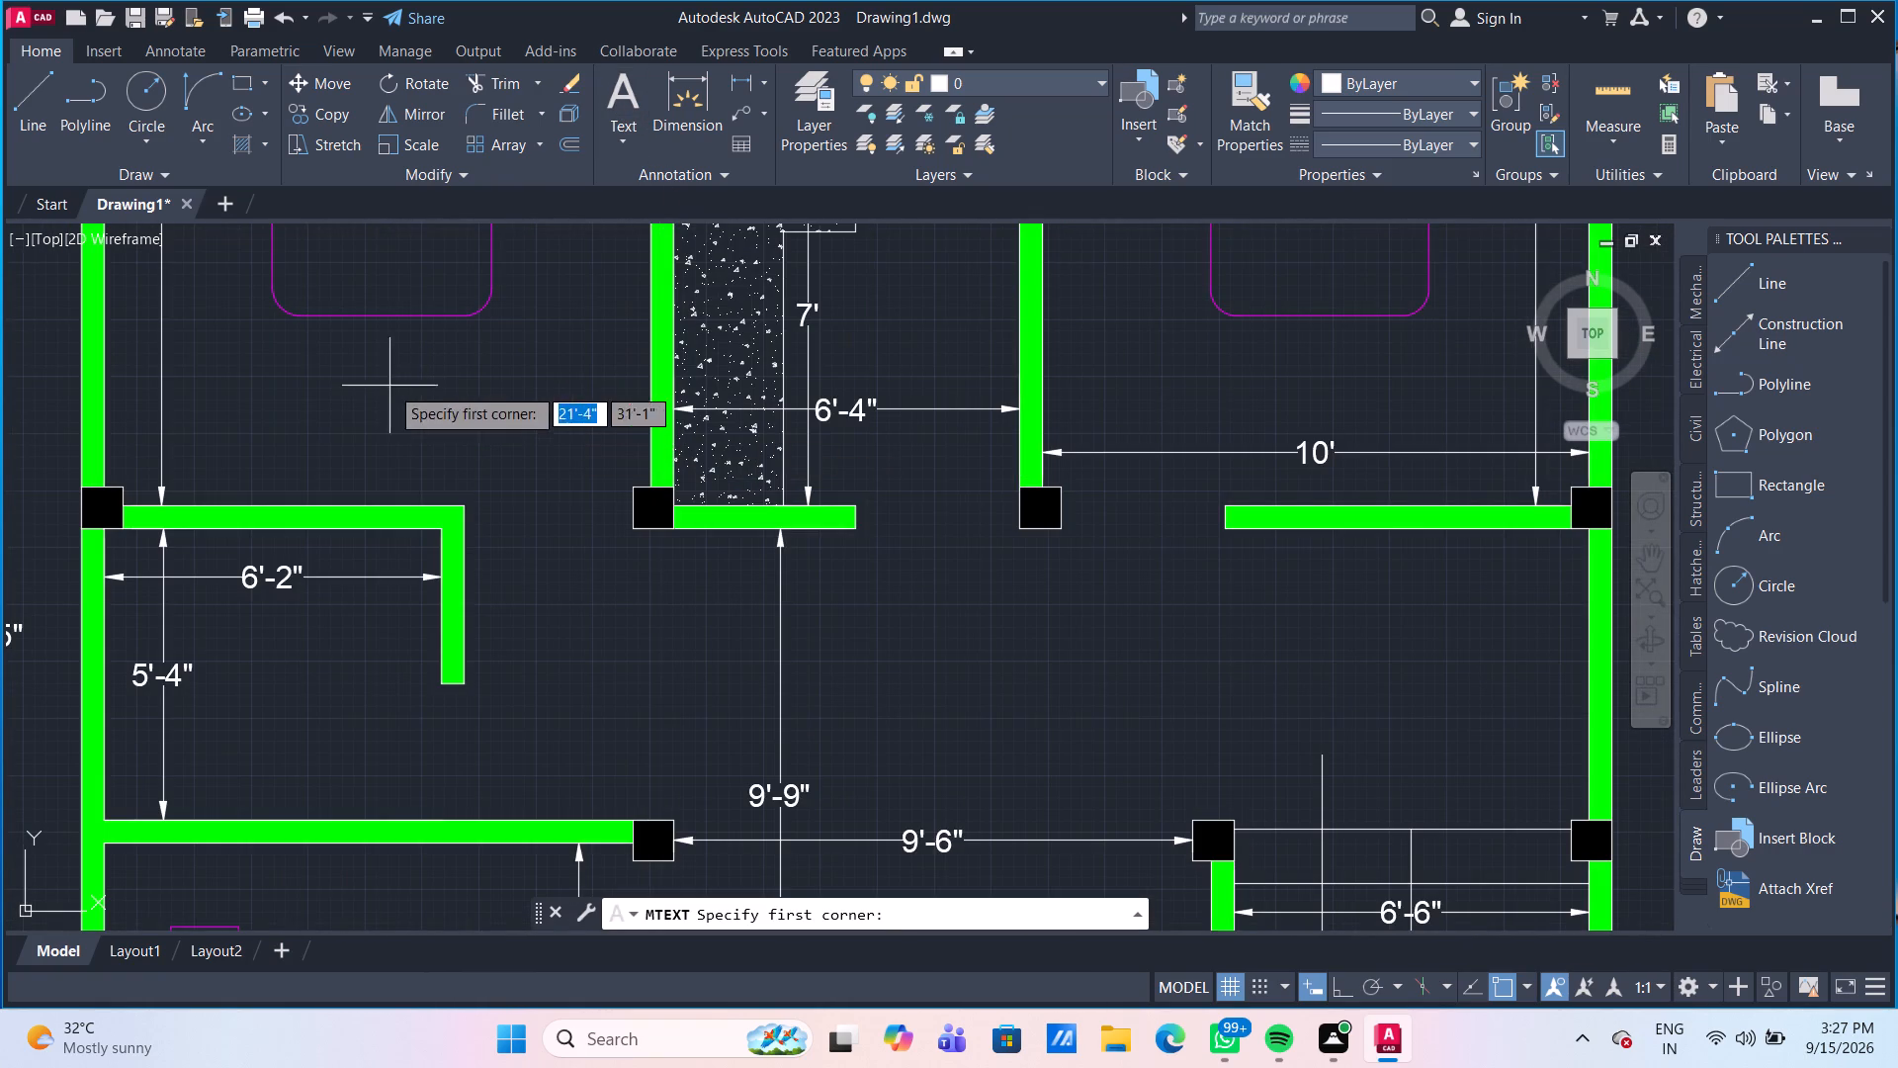
click(254, 348)
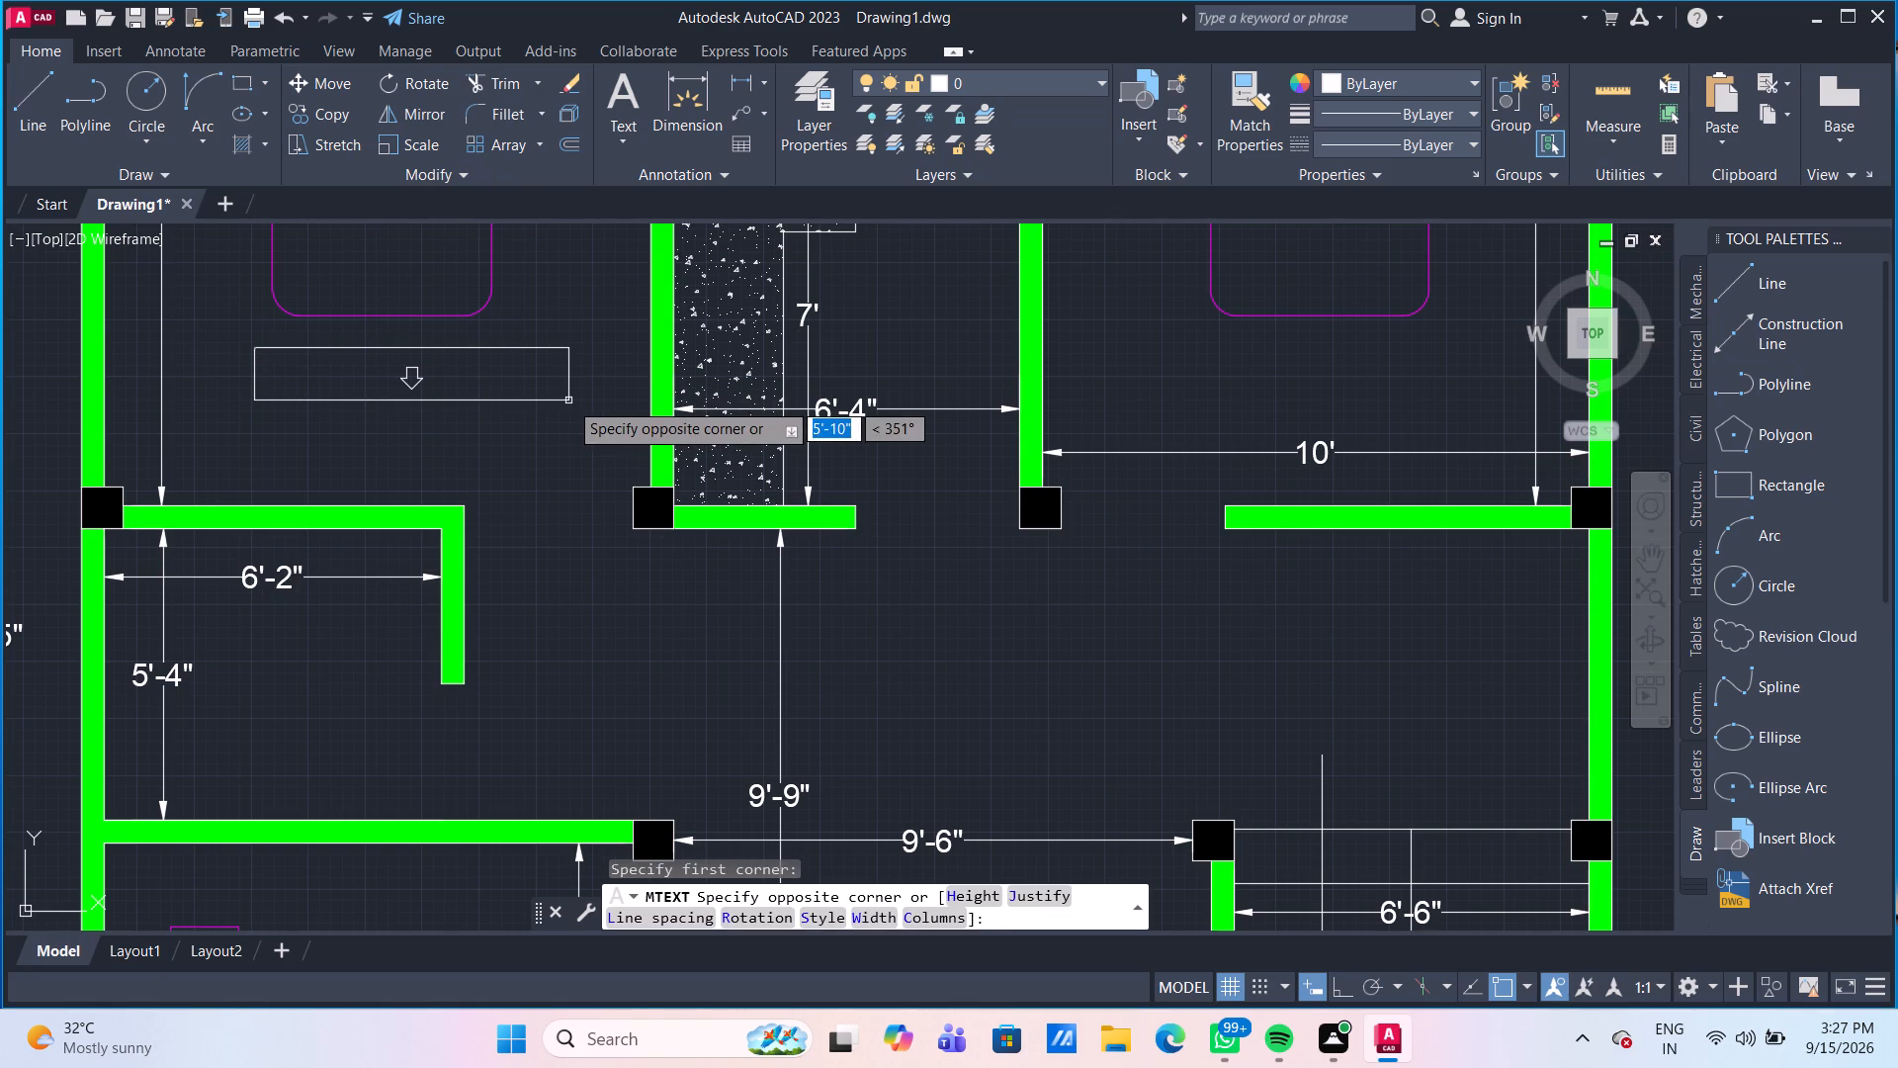
click(568, 400)
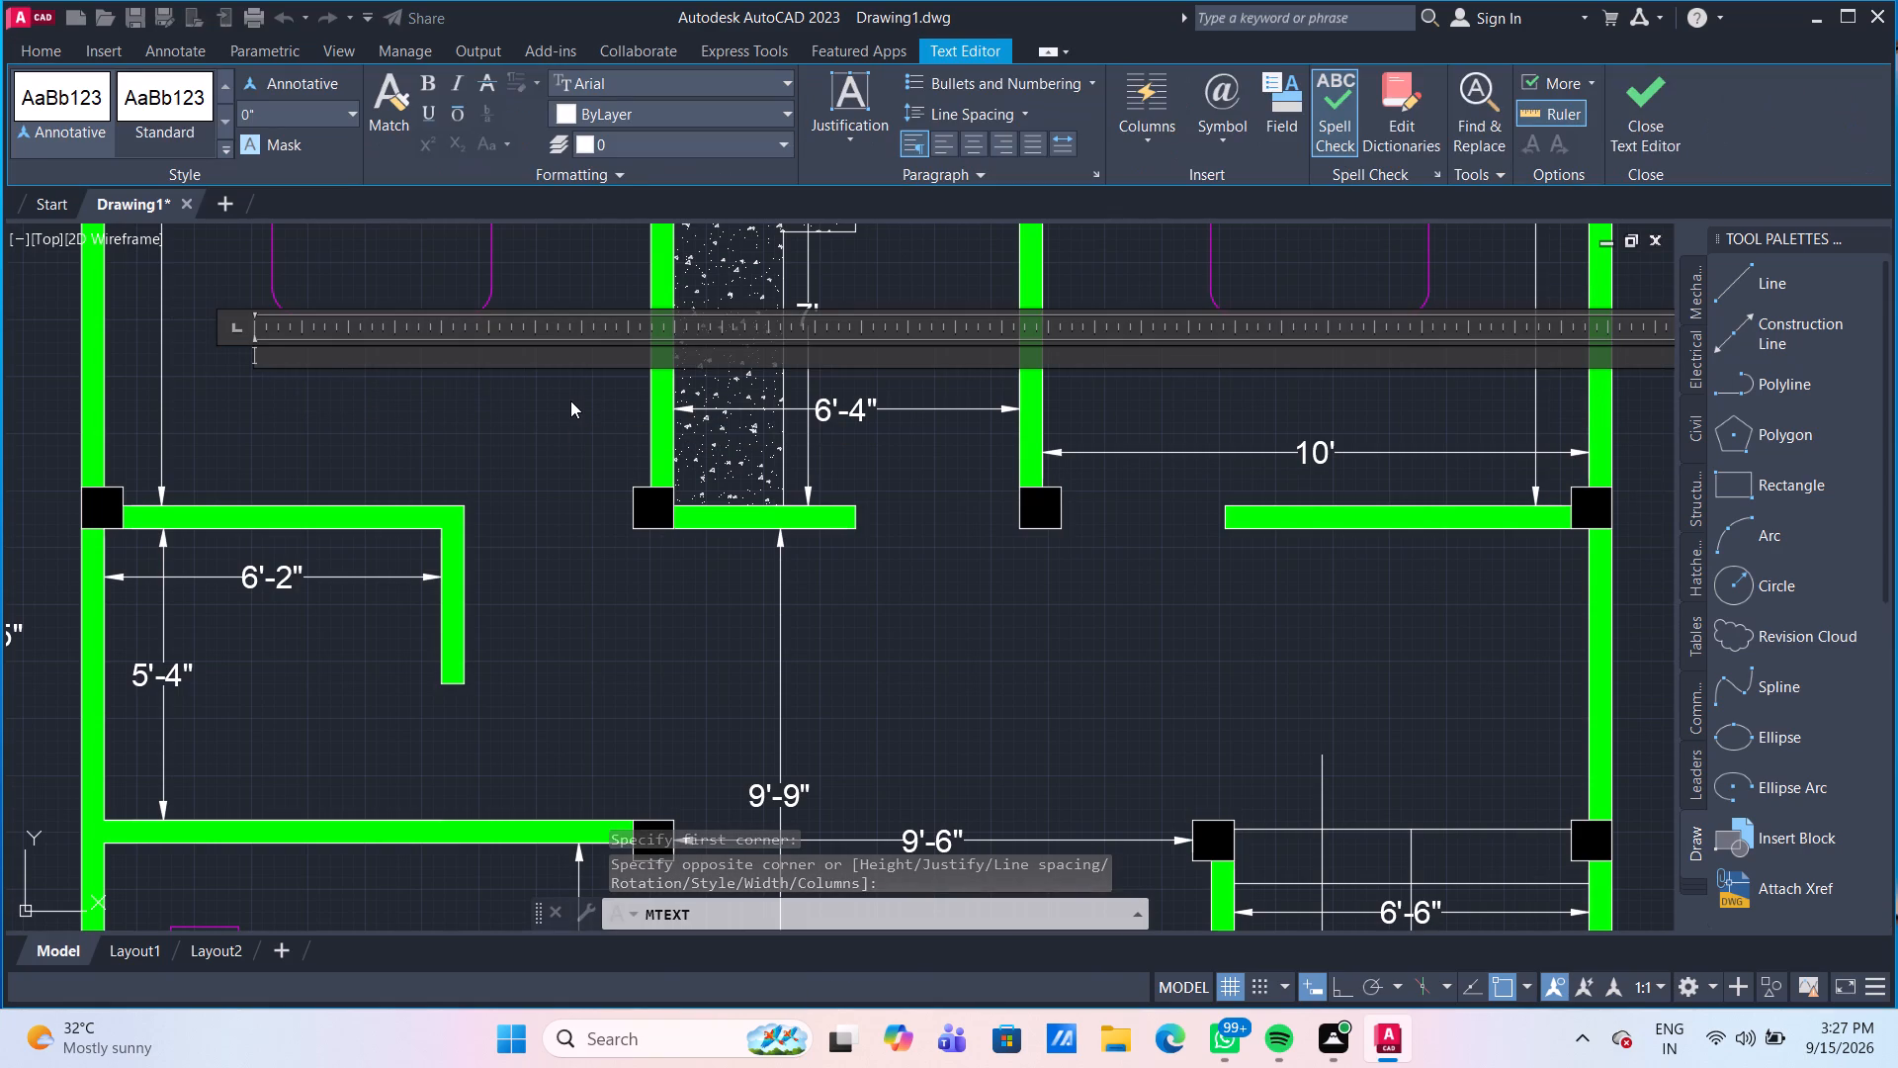
key(b)
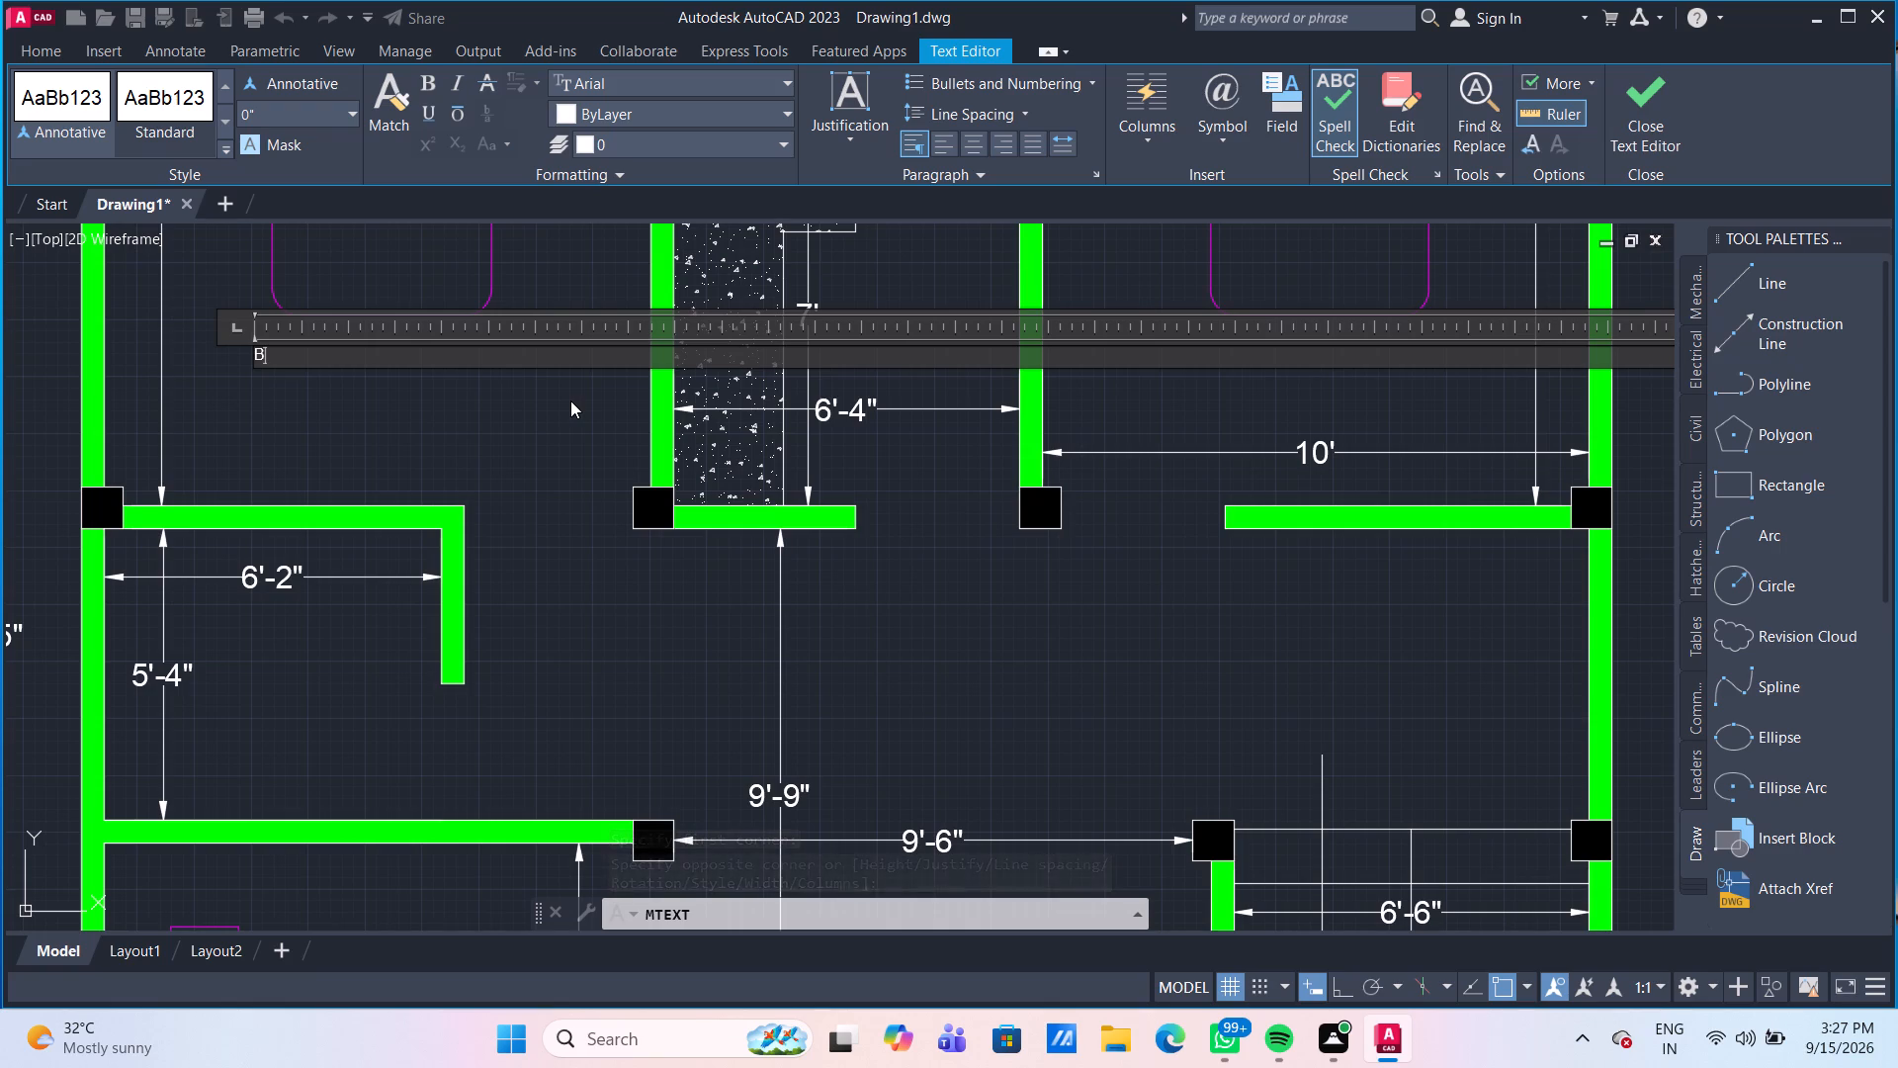
key(e)
text(D ROOM)
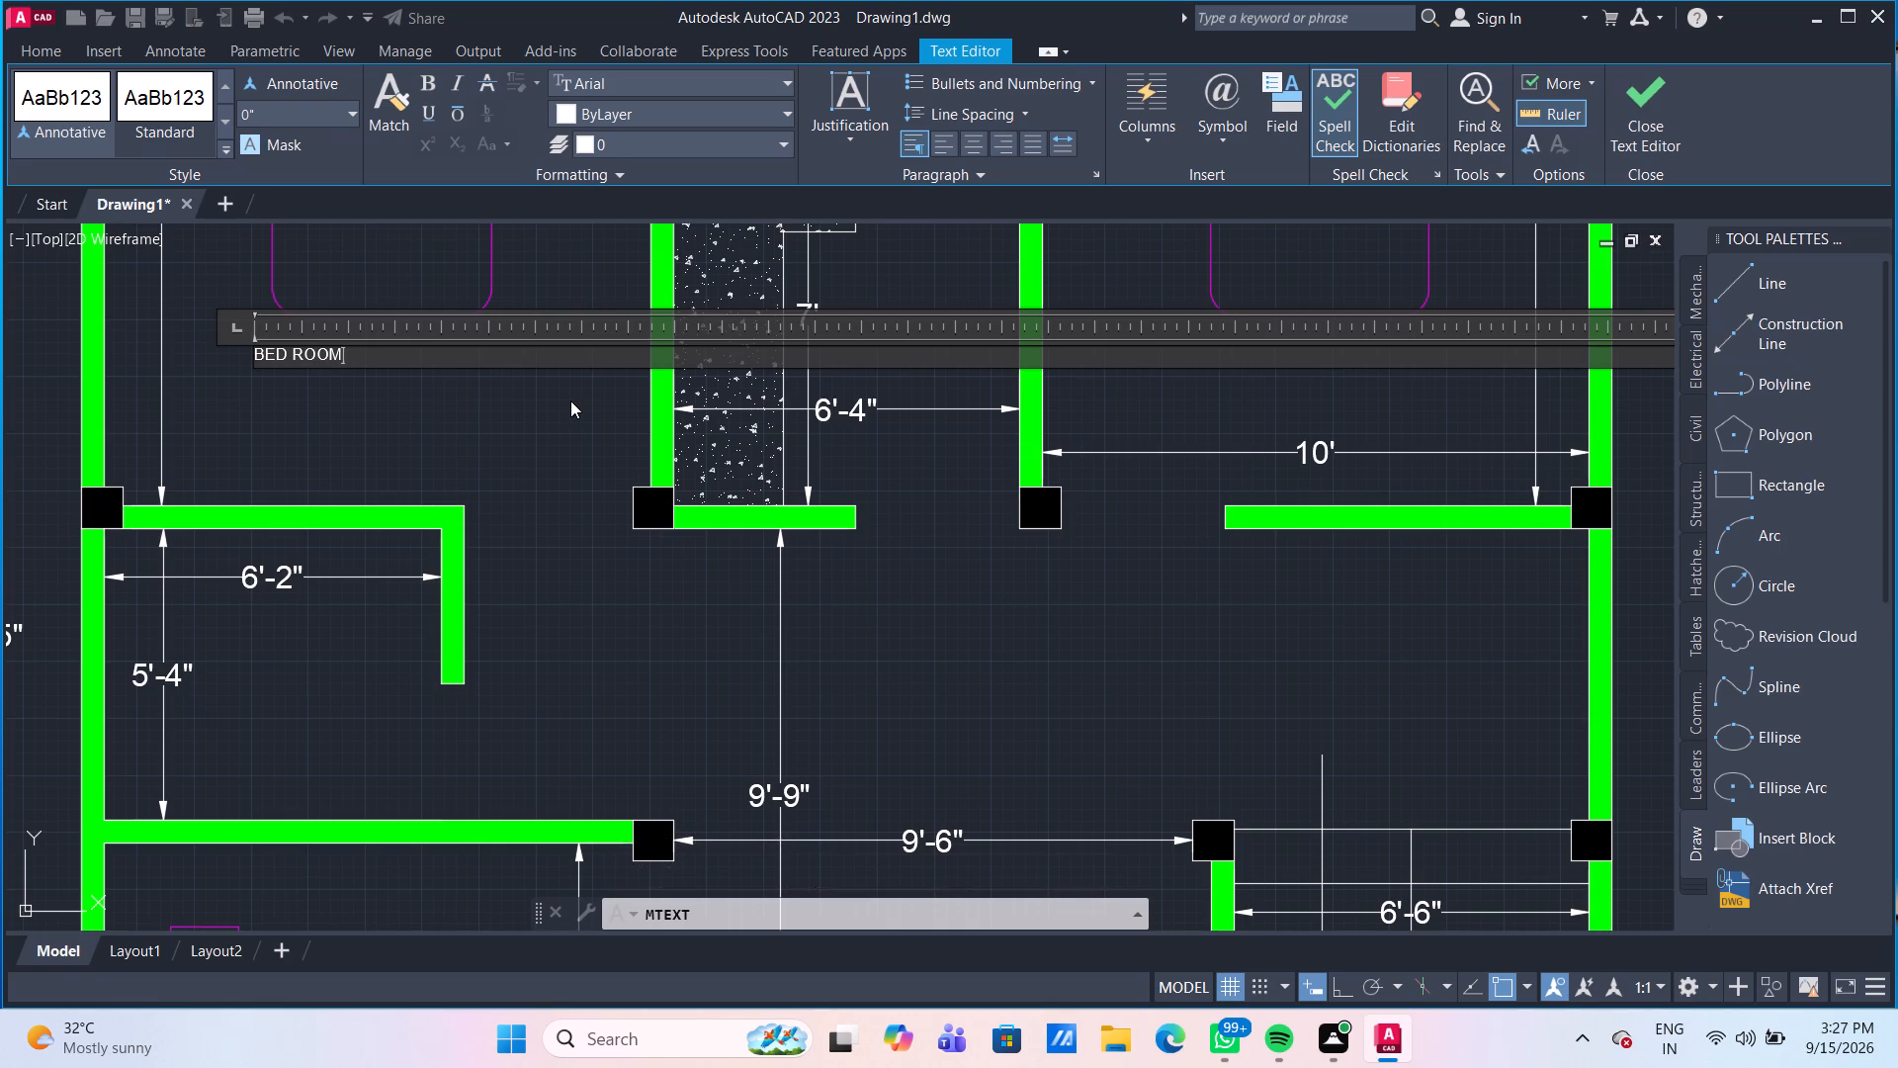
Set the BED ROOM label's text height to 8" and its colour to red 205,32,39, and finish the text.
drag(514, 347, 252, 347)
drag(252, 347, 242, 347)
click(289, 113)
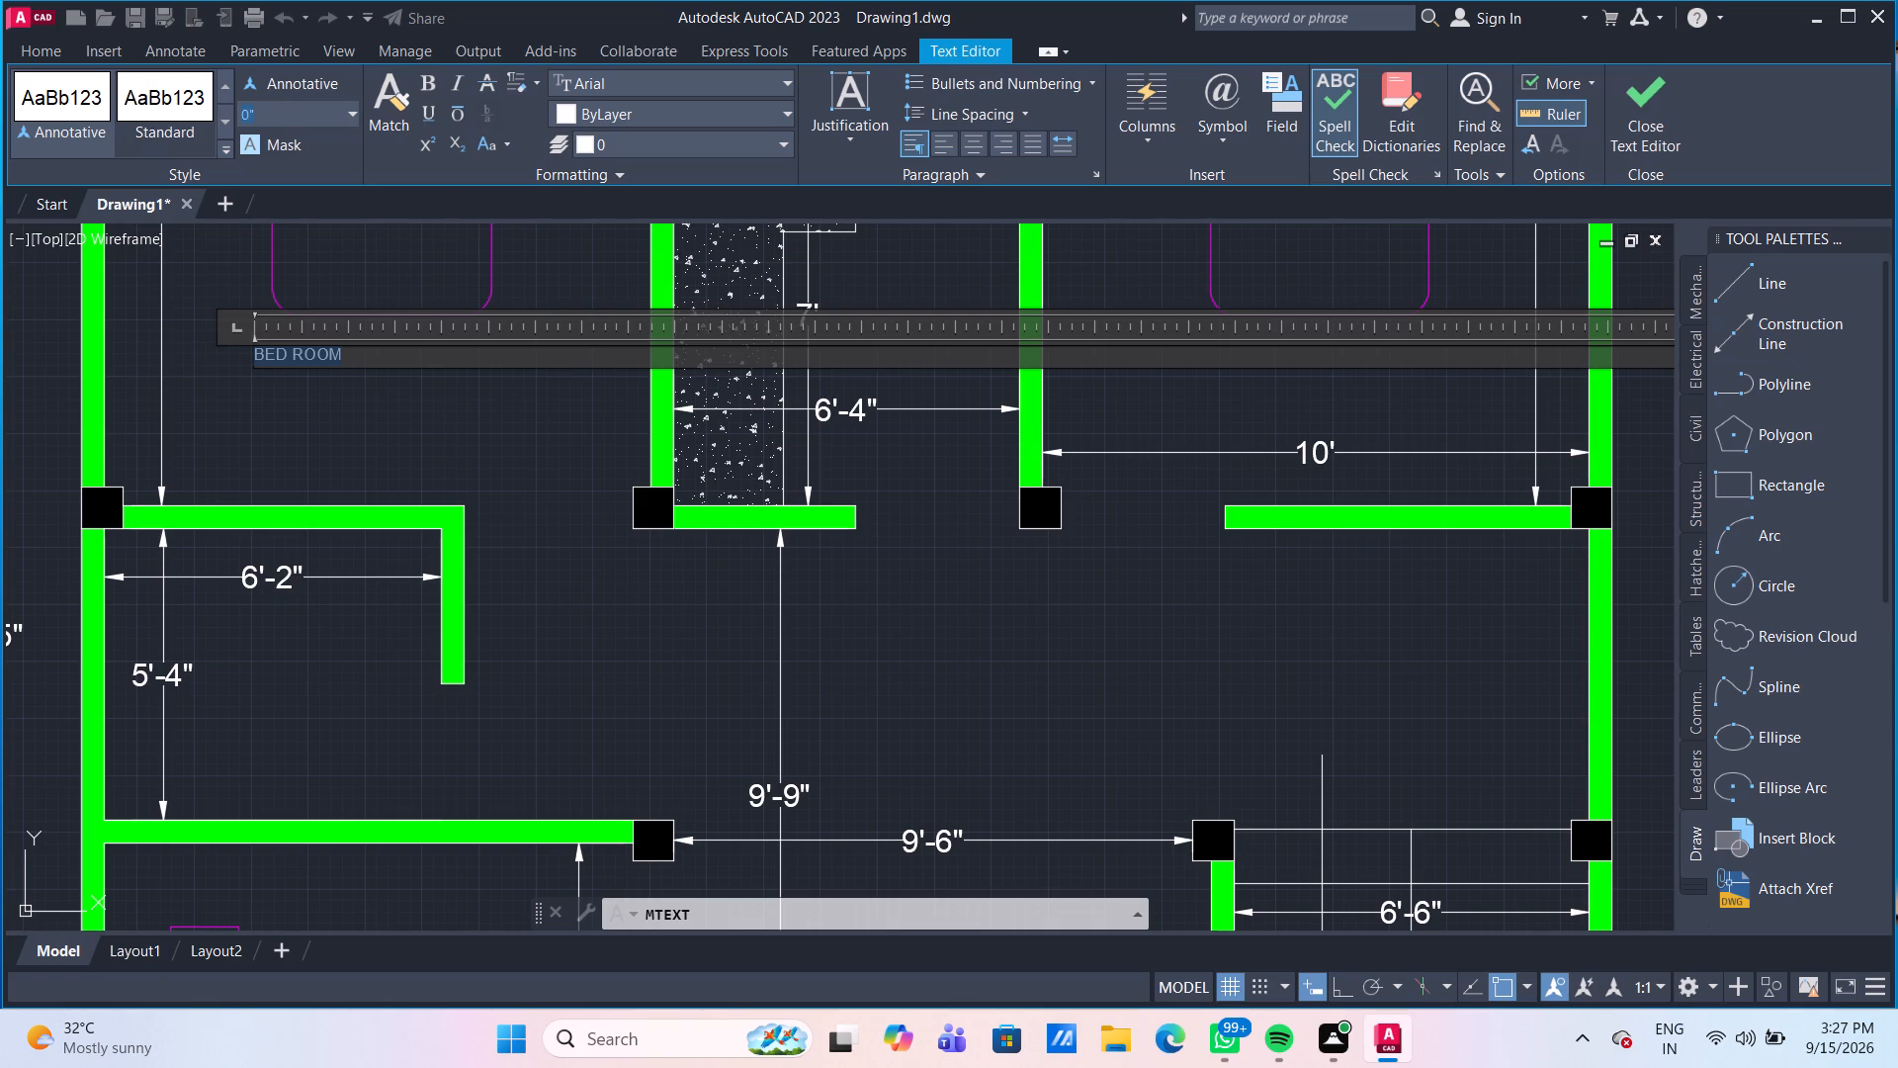
key(8)
key(shift+quotedbl)
key(Return)
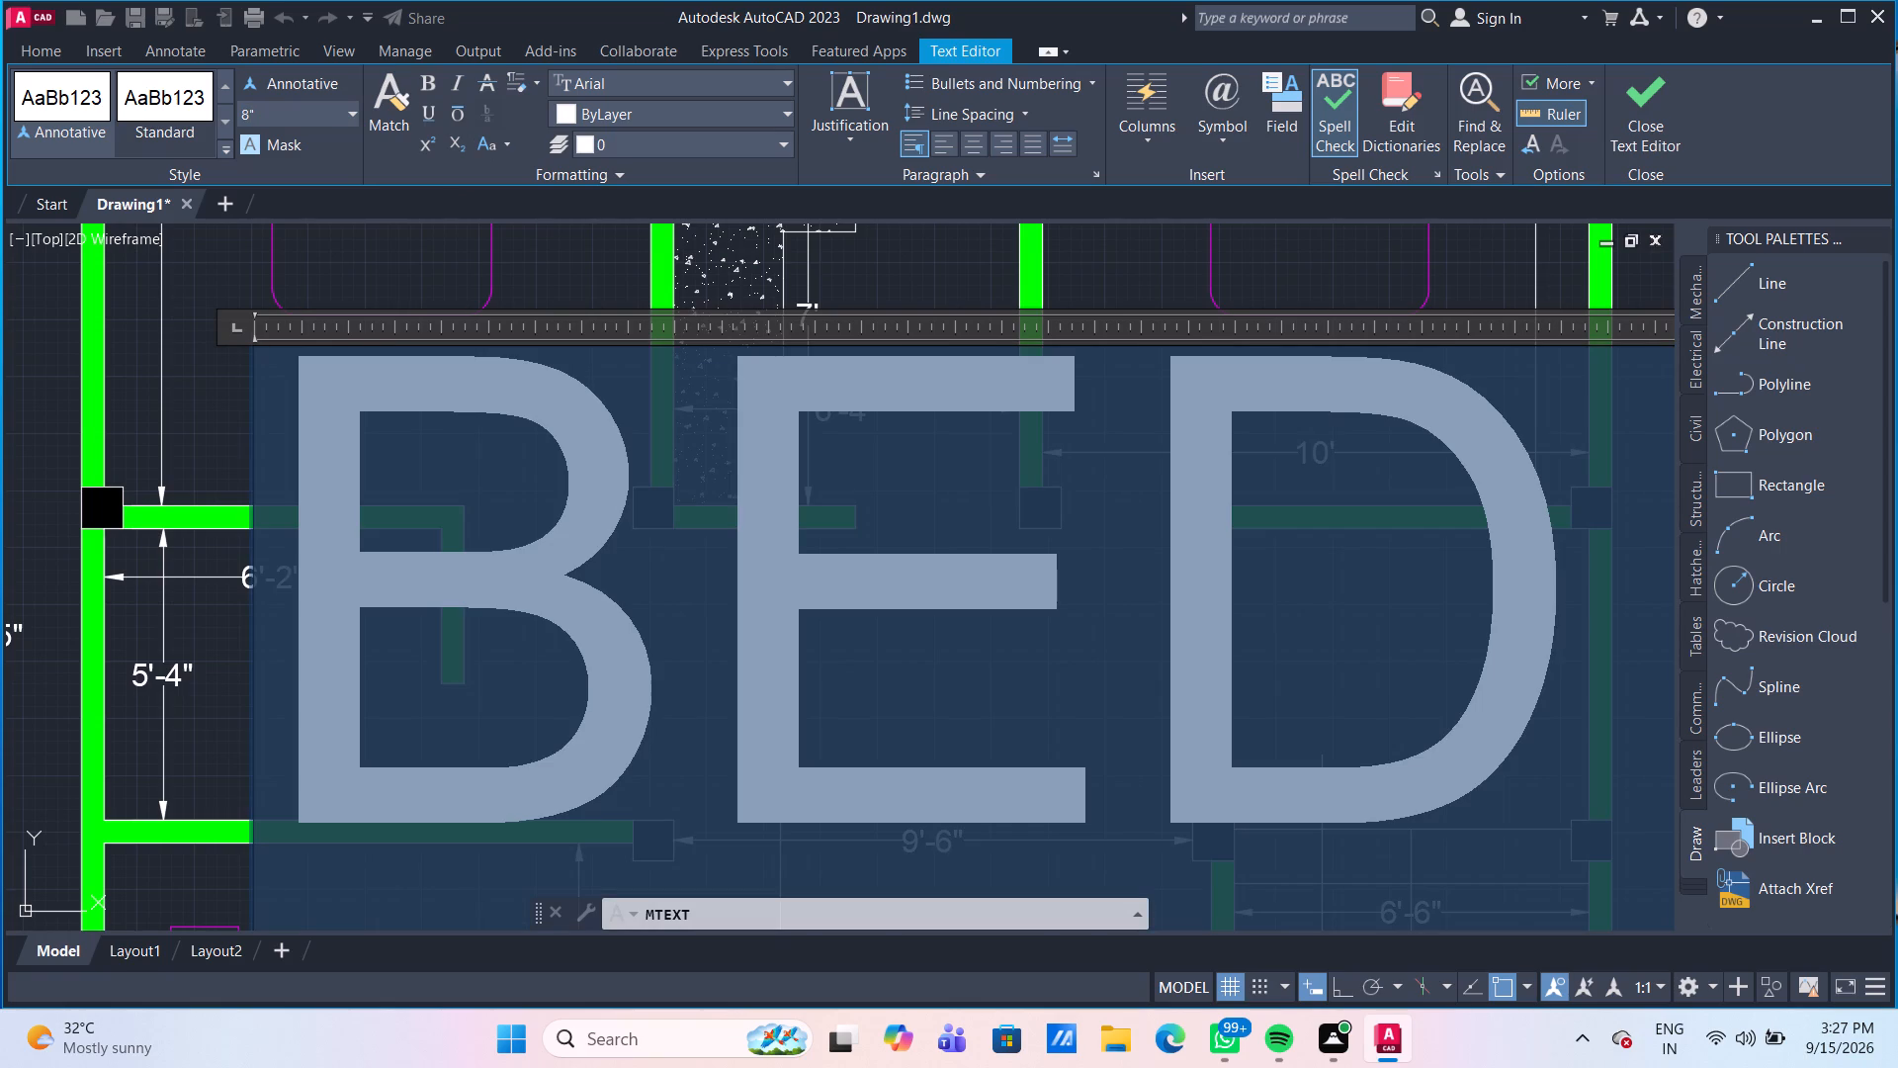
click(784, 110)
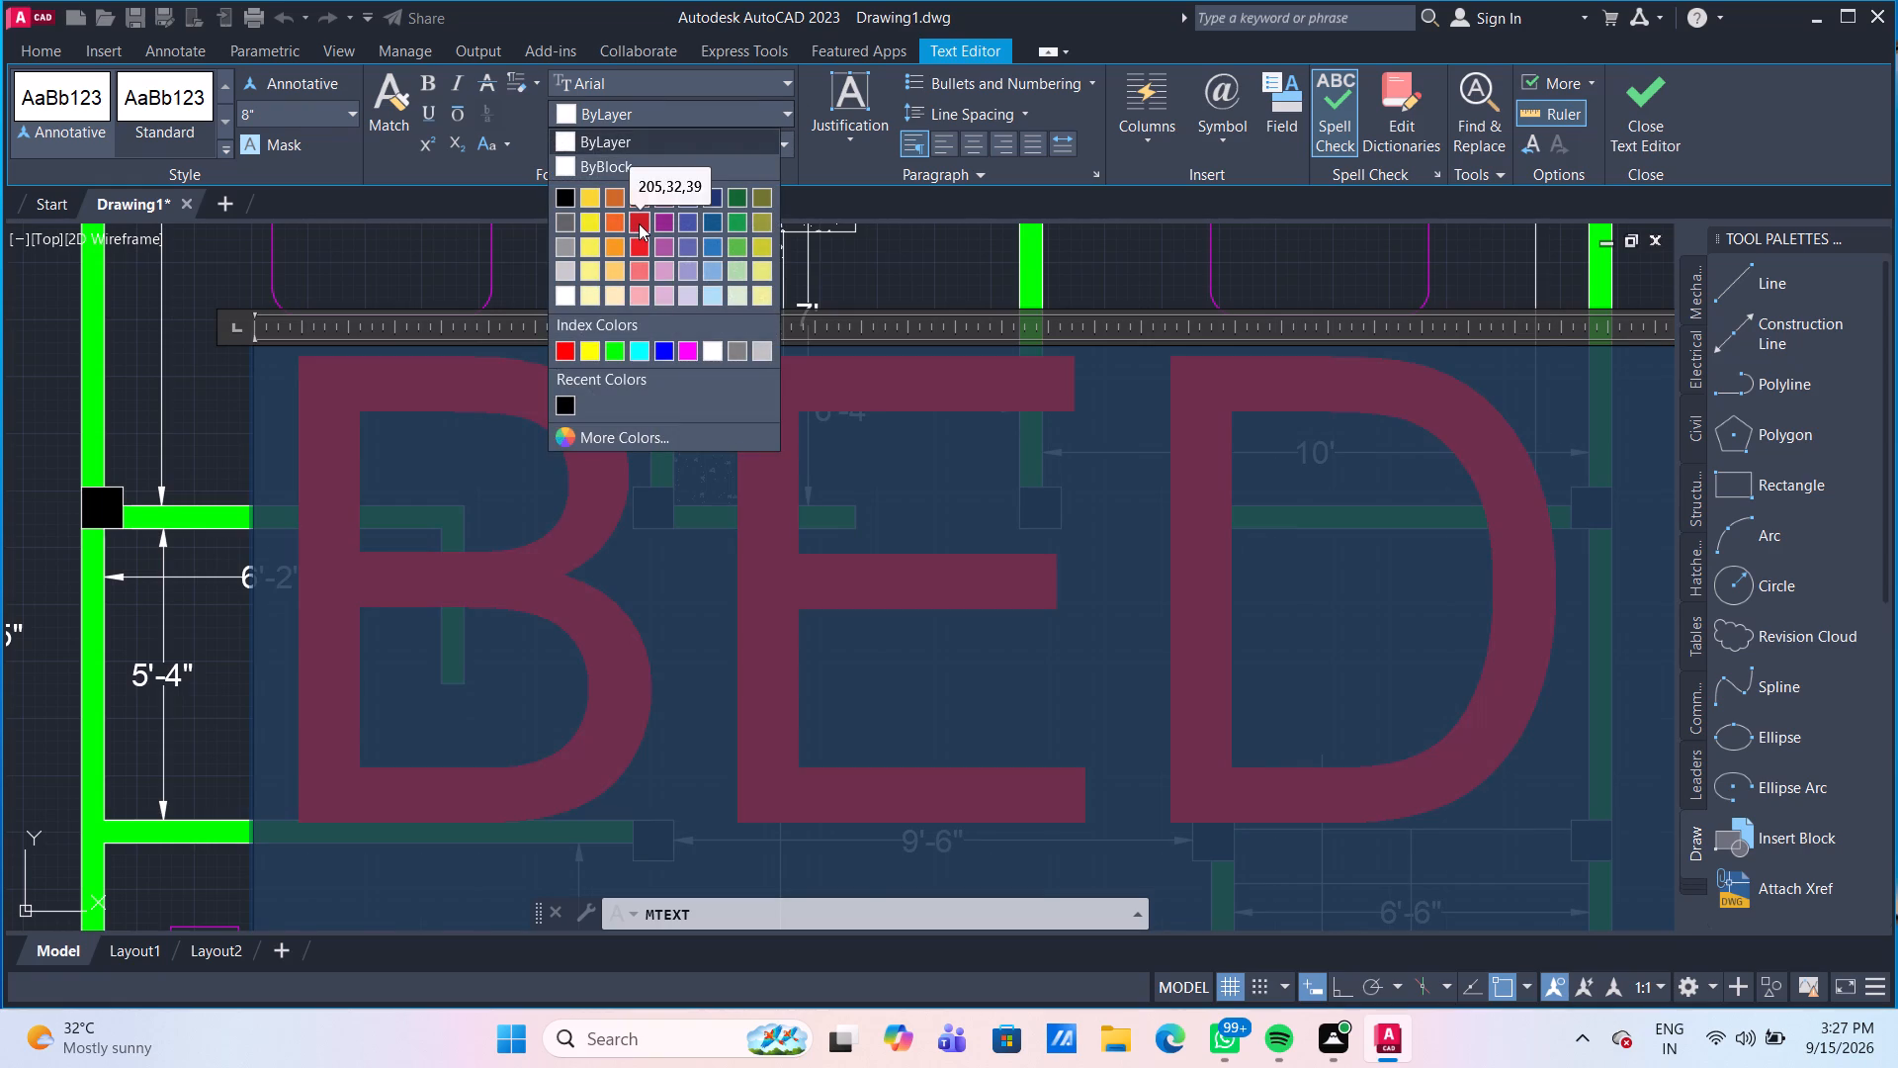
click(639, 223)
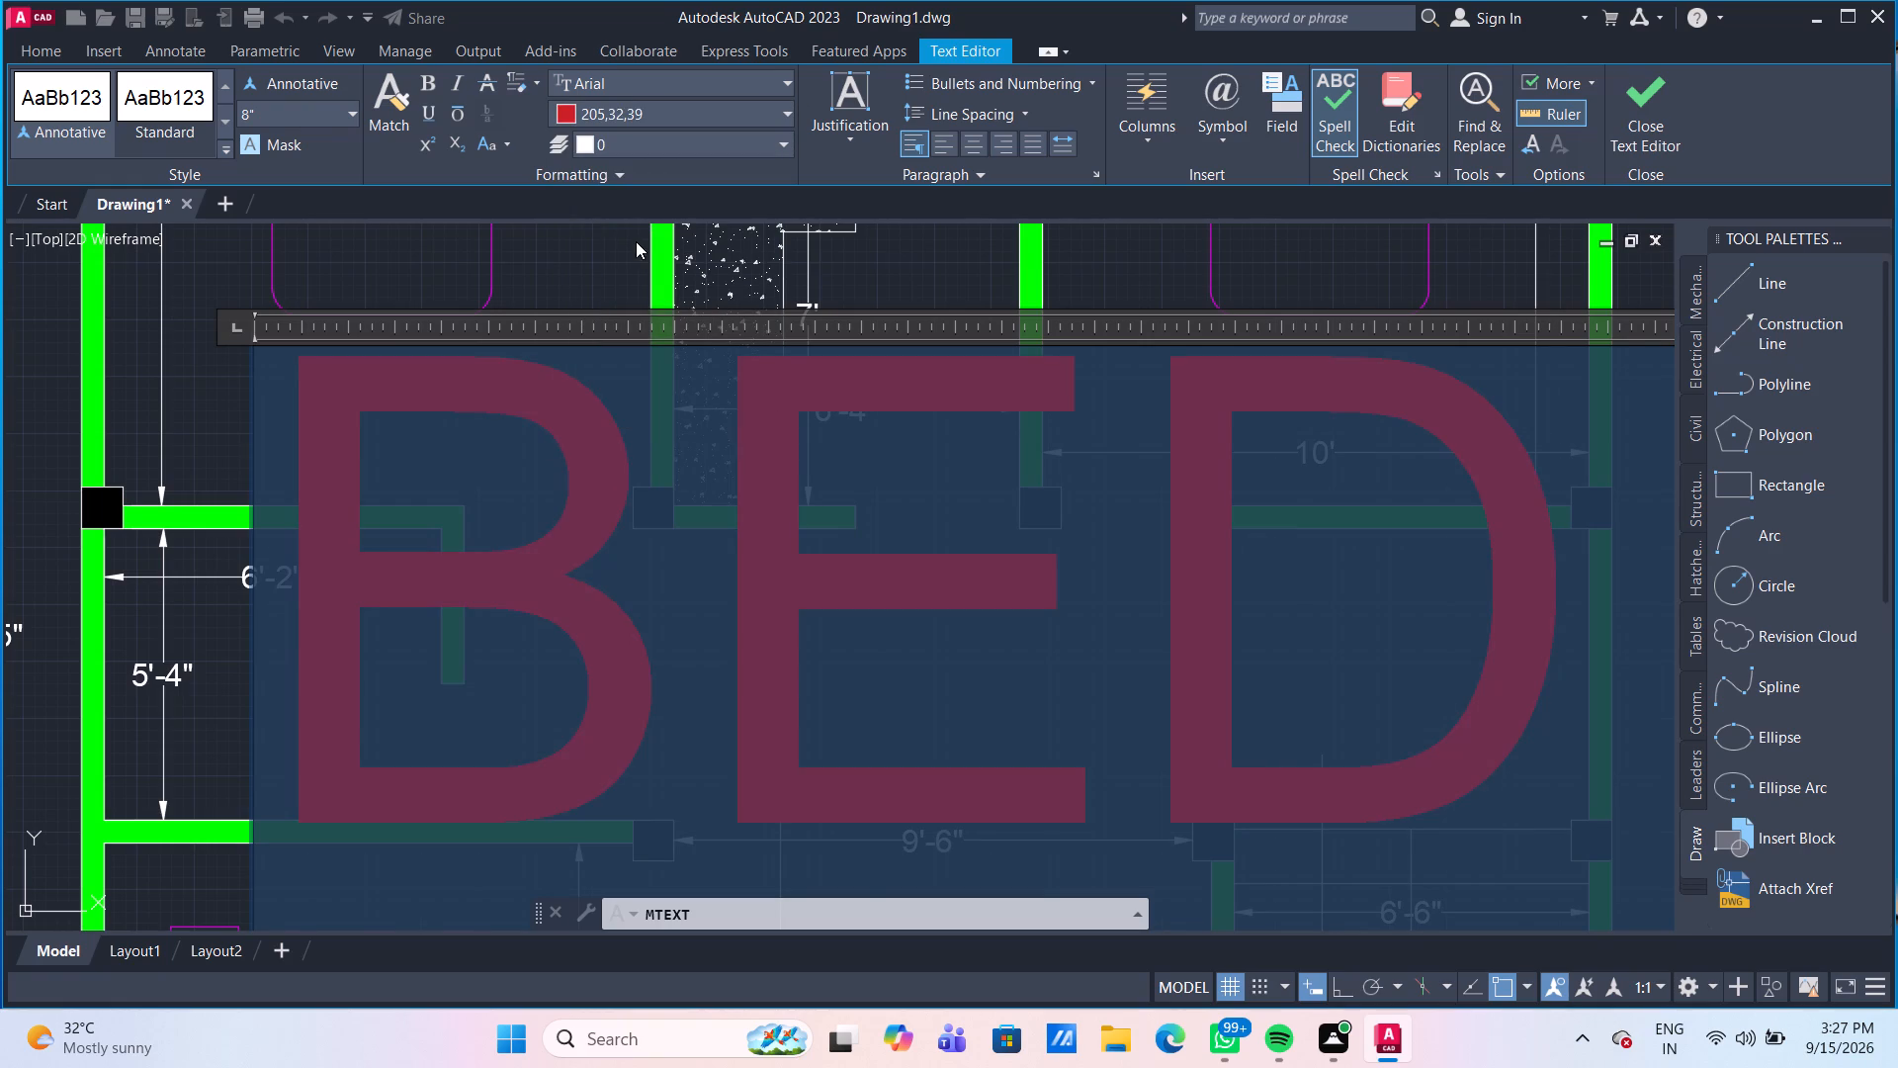
scroll(488, 252, down, 2)
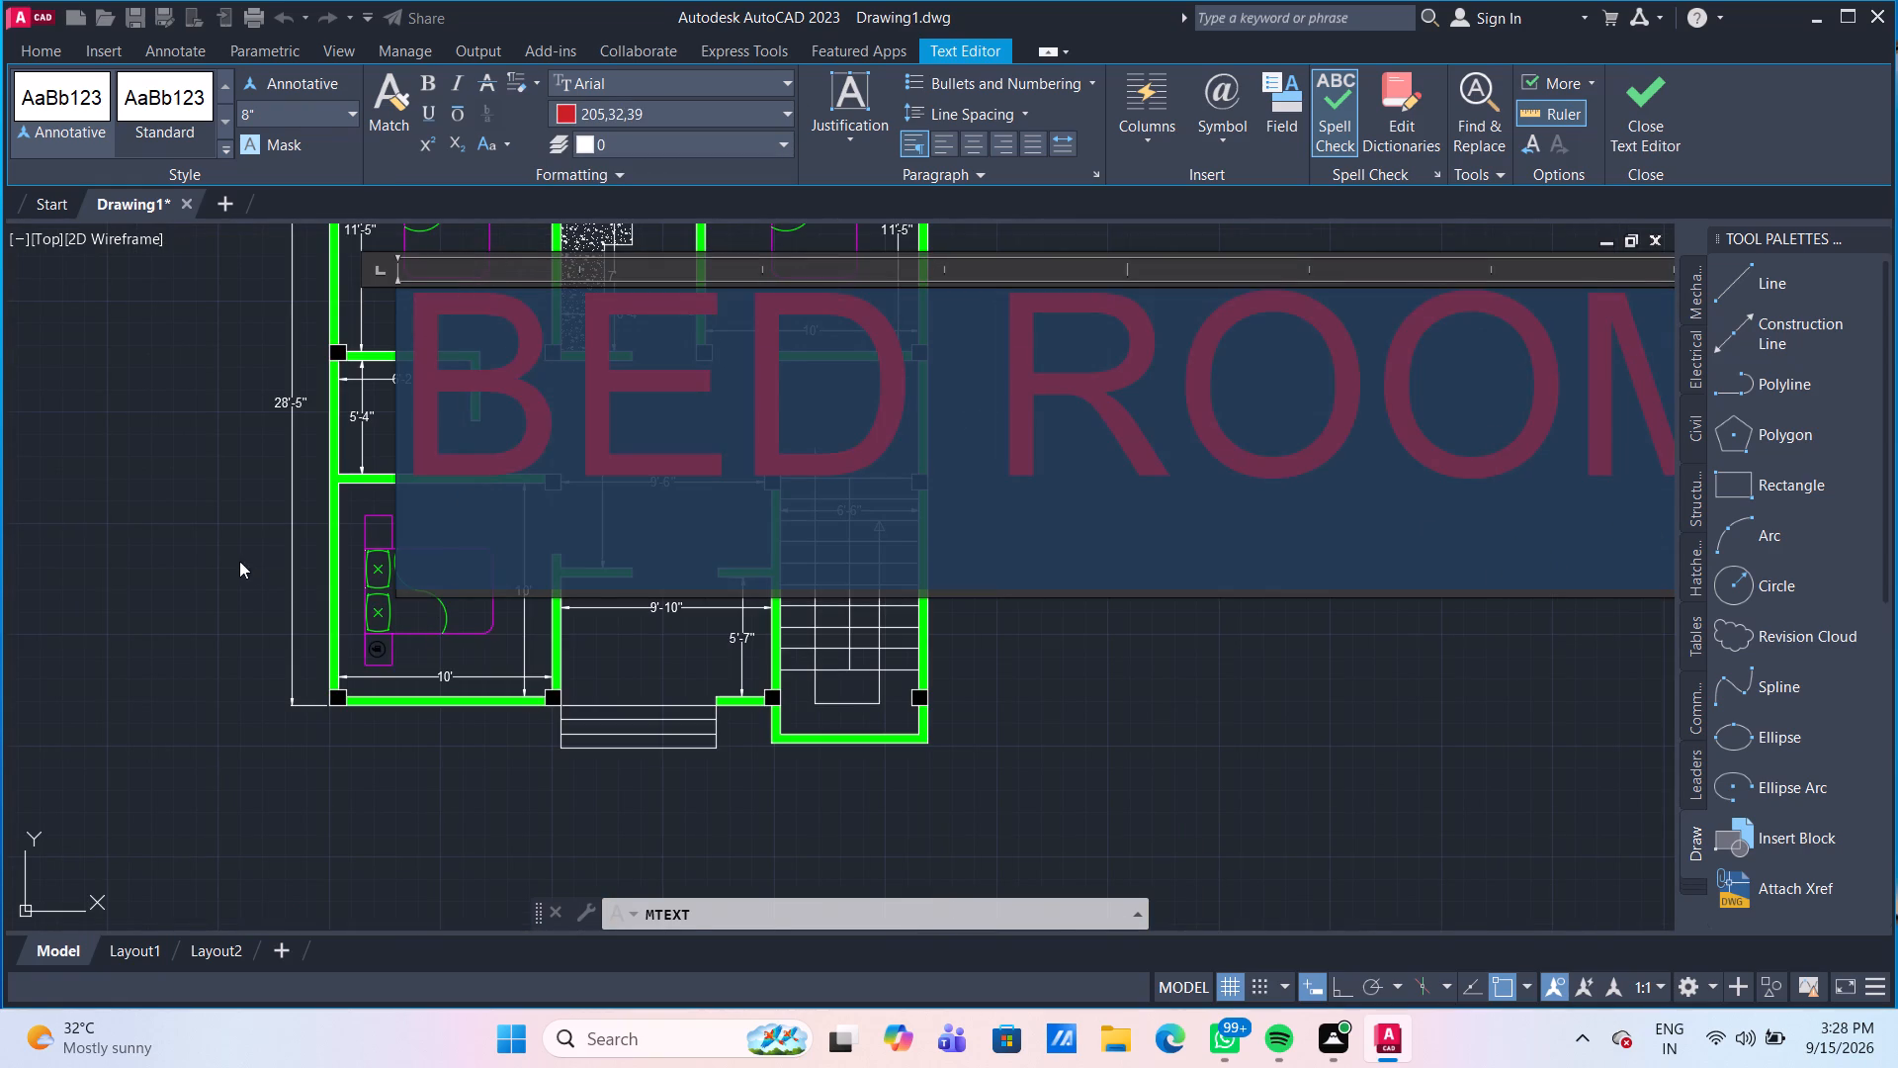
click(237, 559)
scroll(481, 316, up, 1)
middle_drag(487, 323, 484, 375)
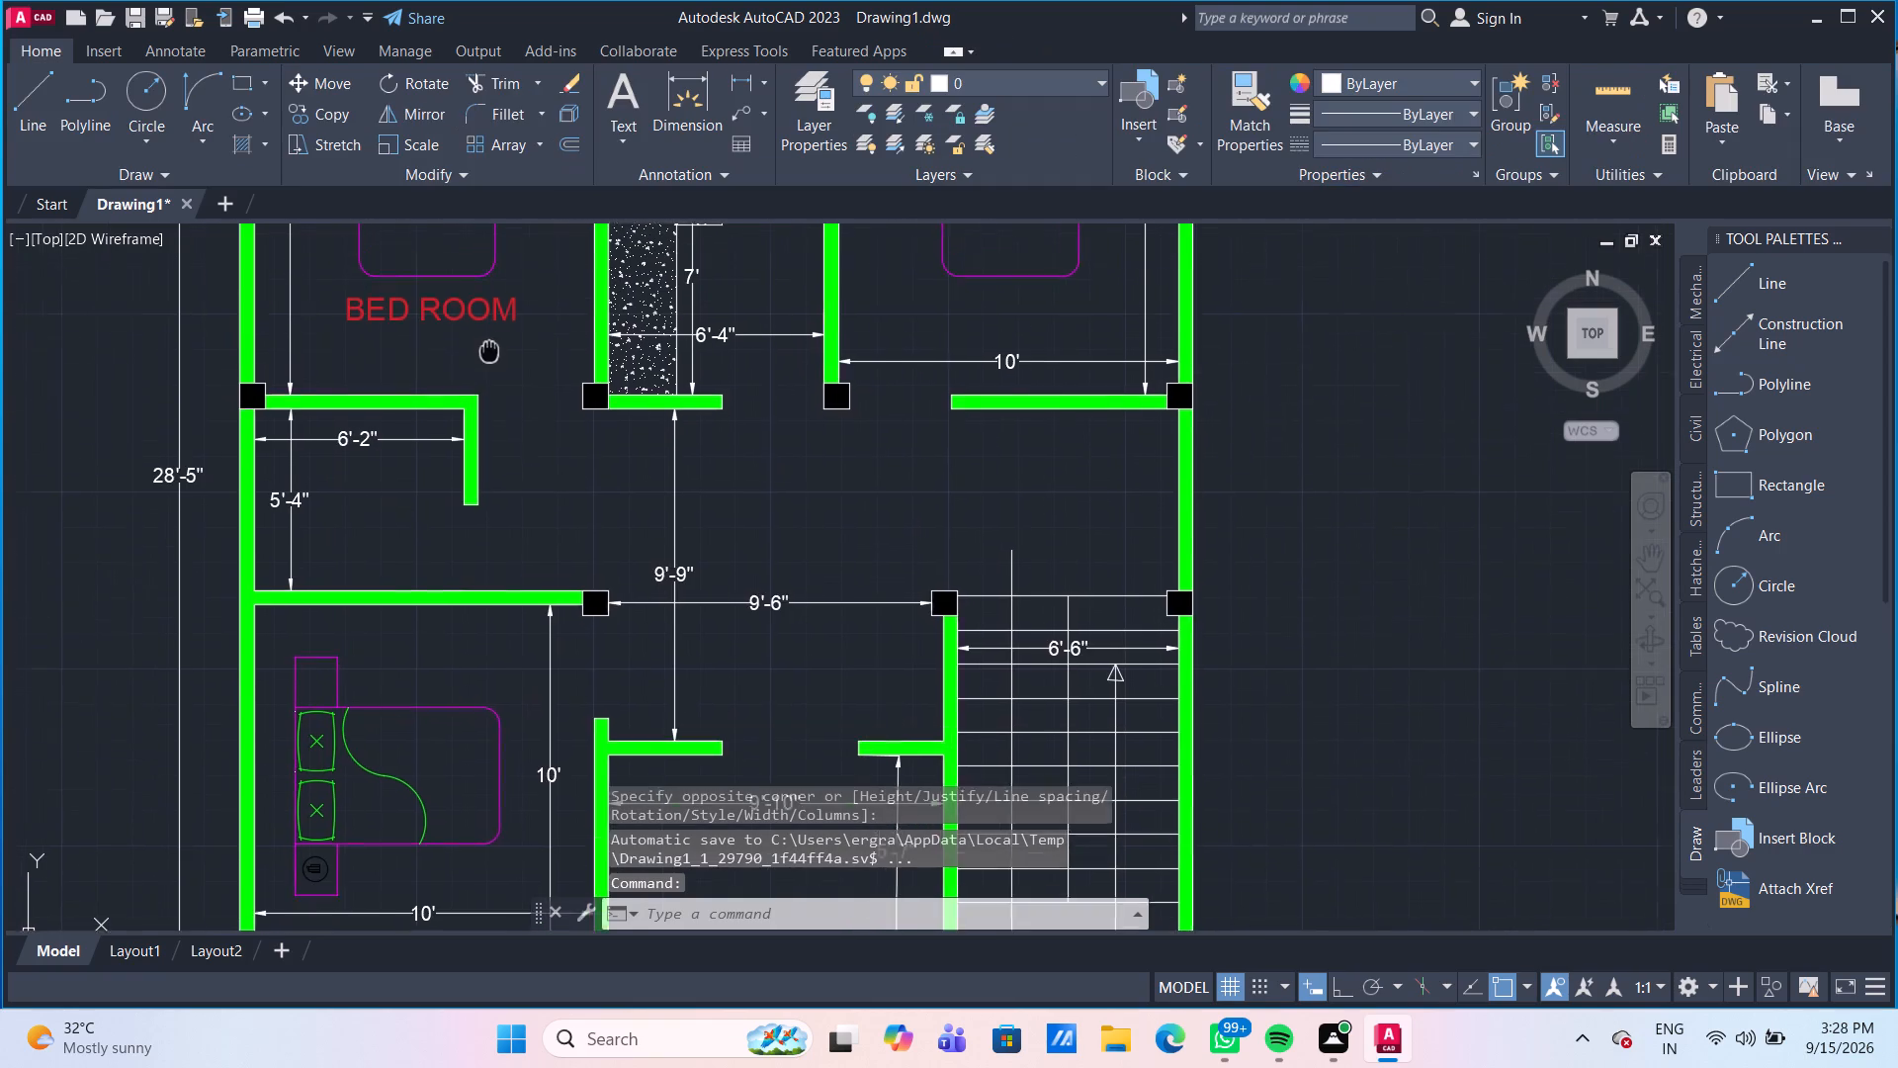
Change the BED ROOM label's text colour to index Red and save the text changes.
middle_drag(484, 375, 468, 414)
click(458, 386)
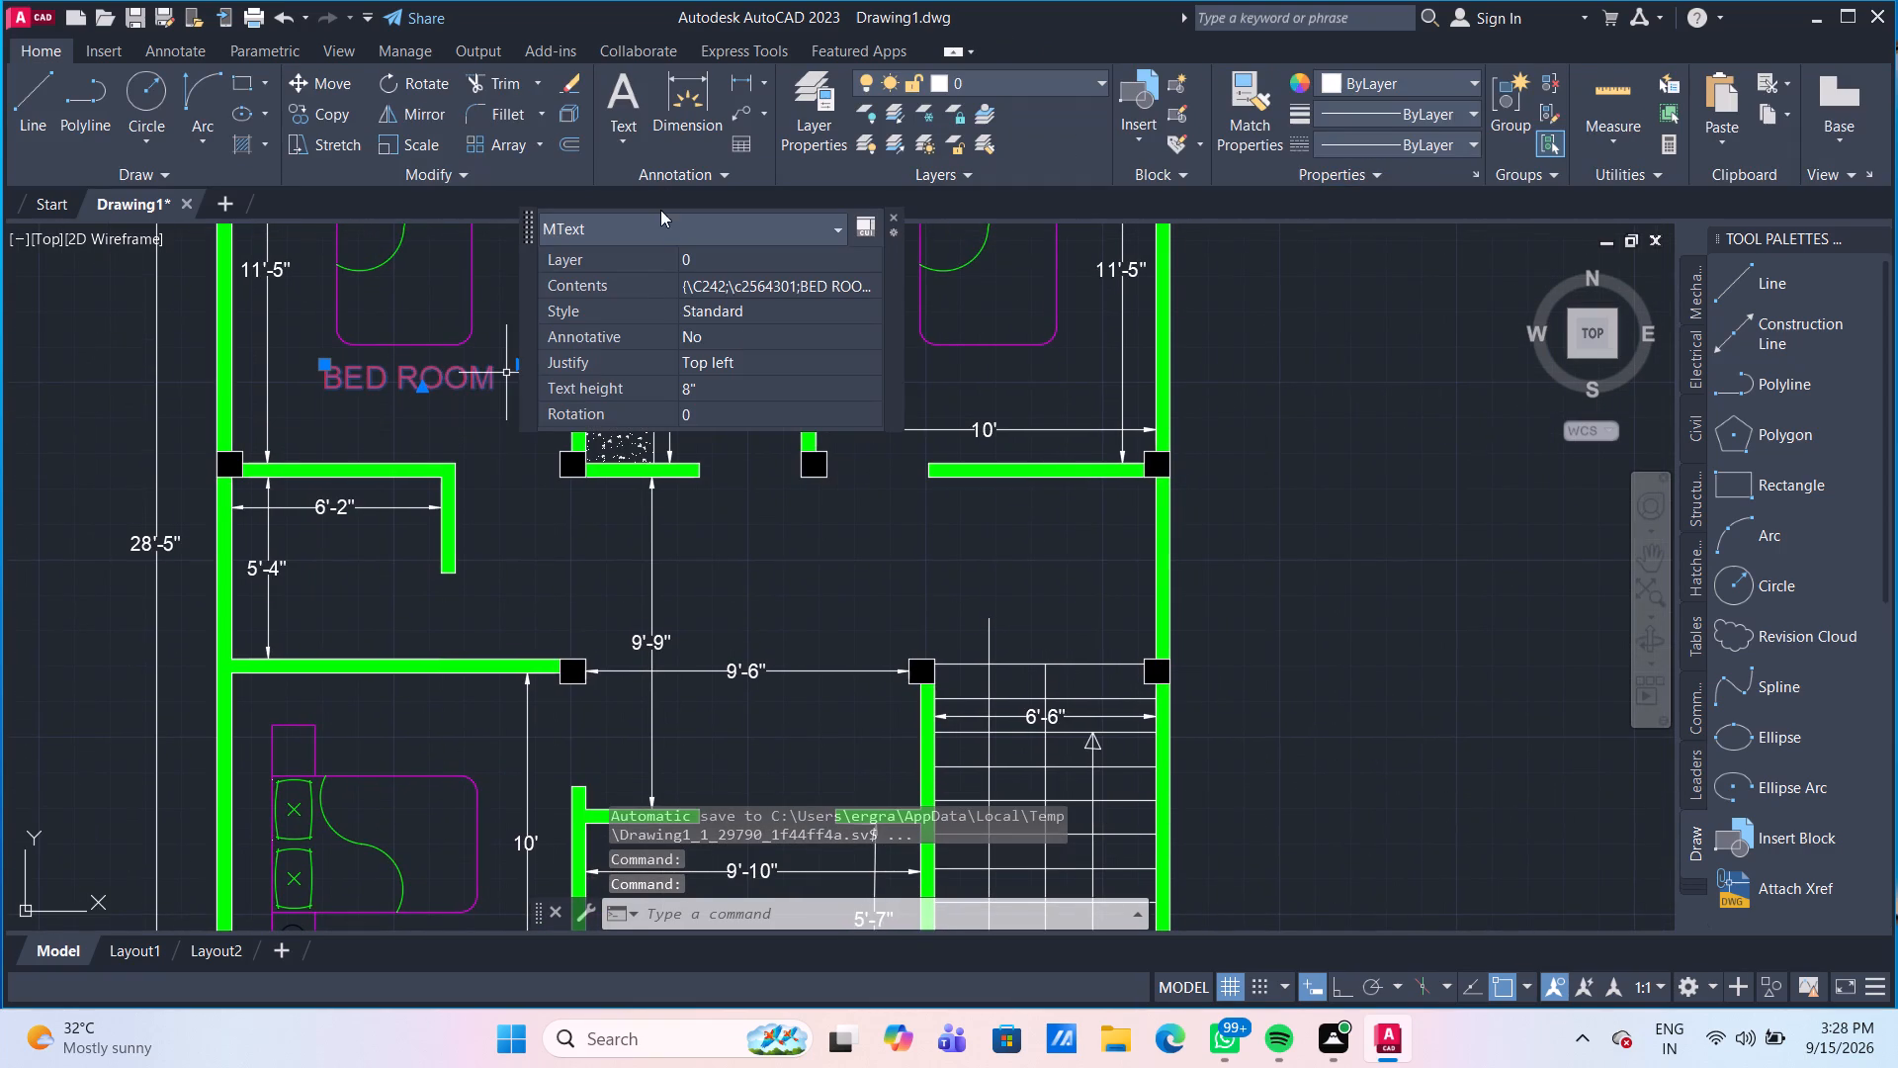
double_click(478, 381)
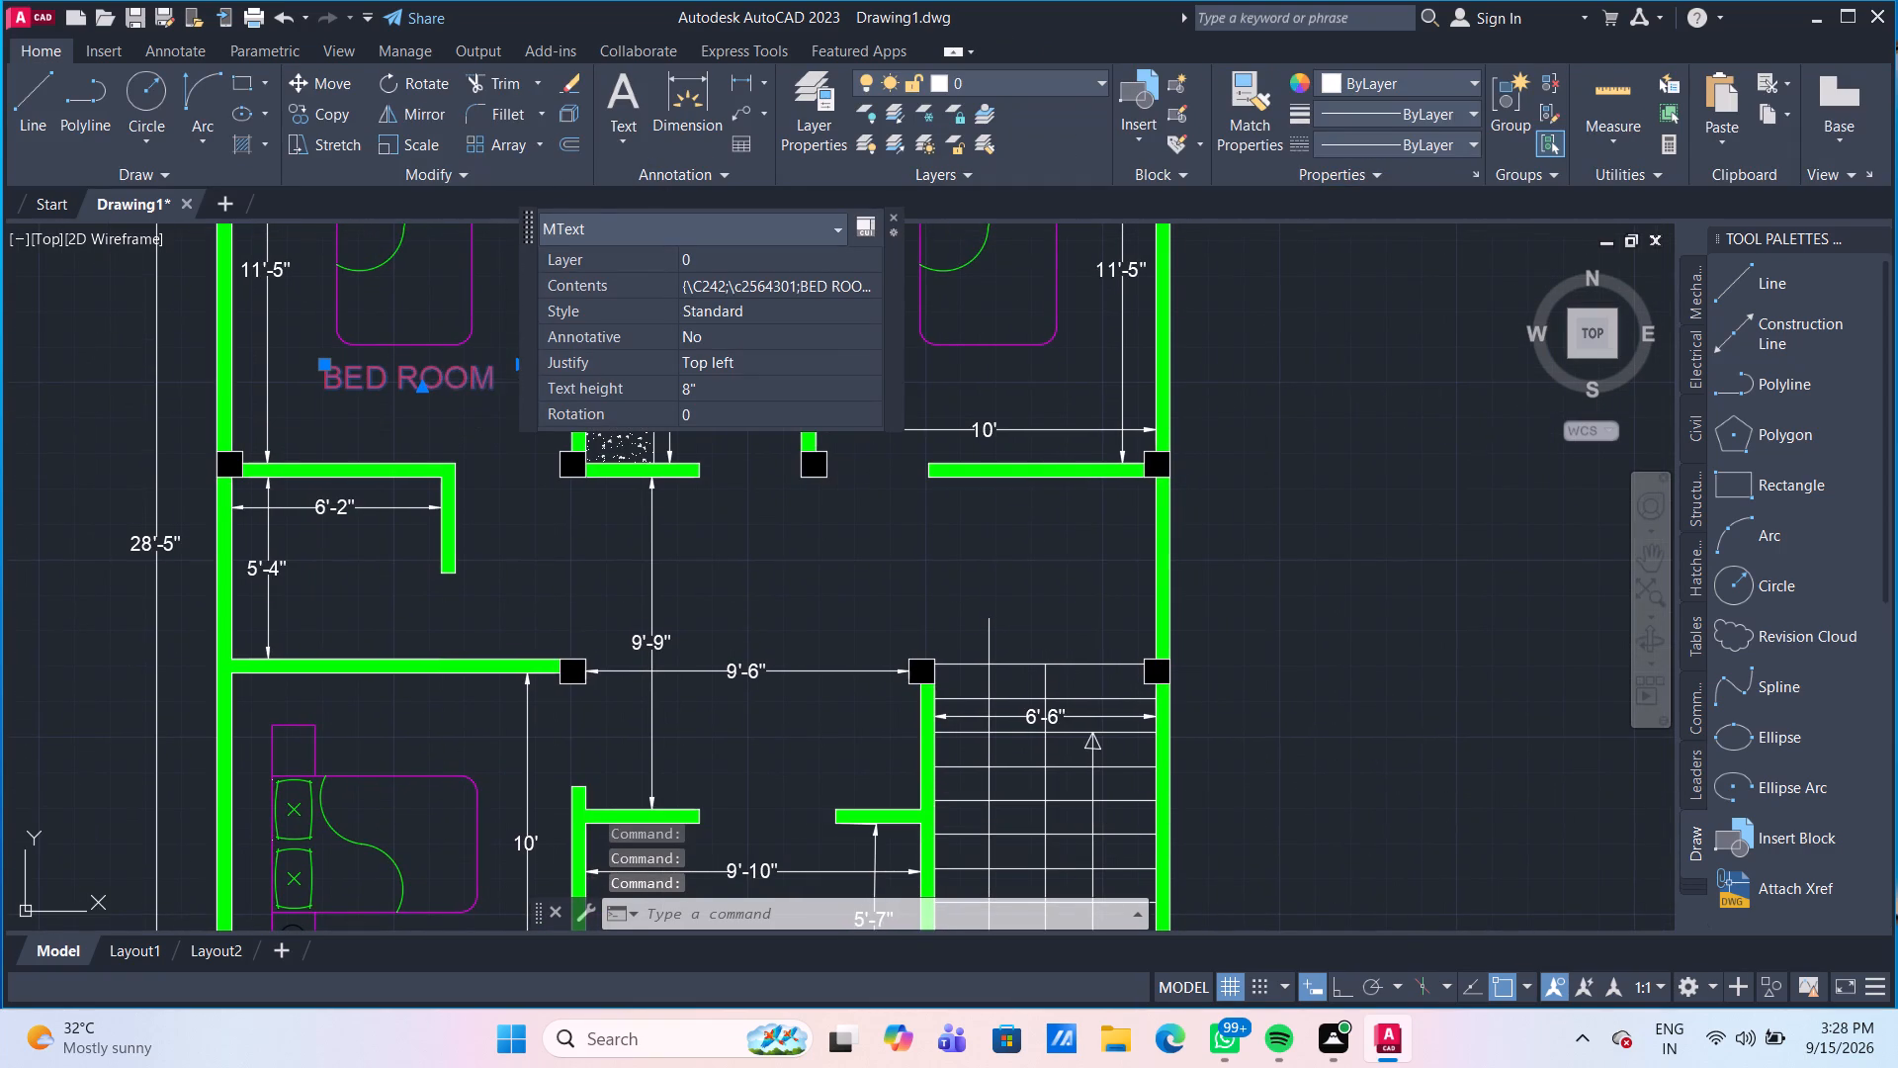
click(700, 115)
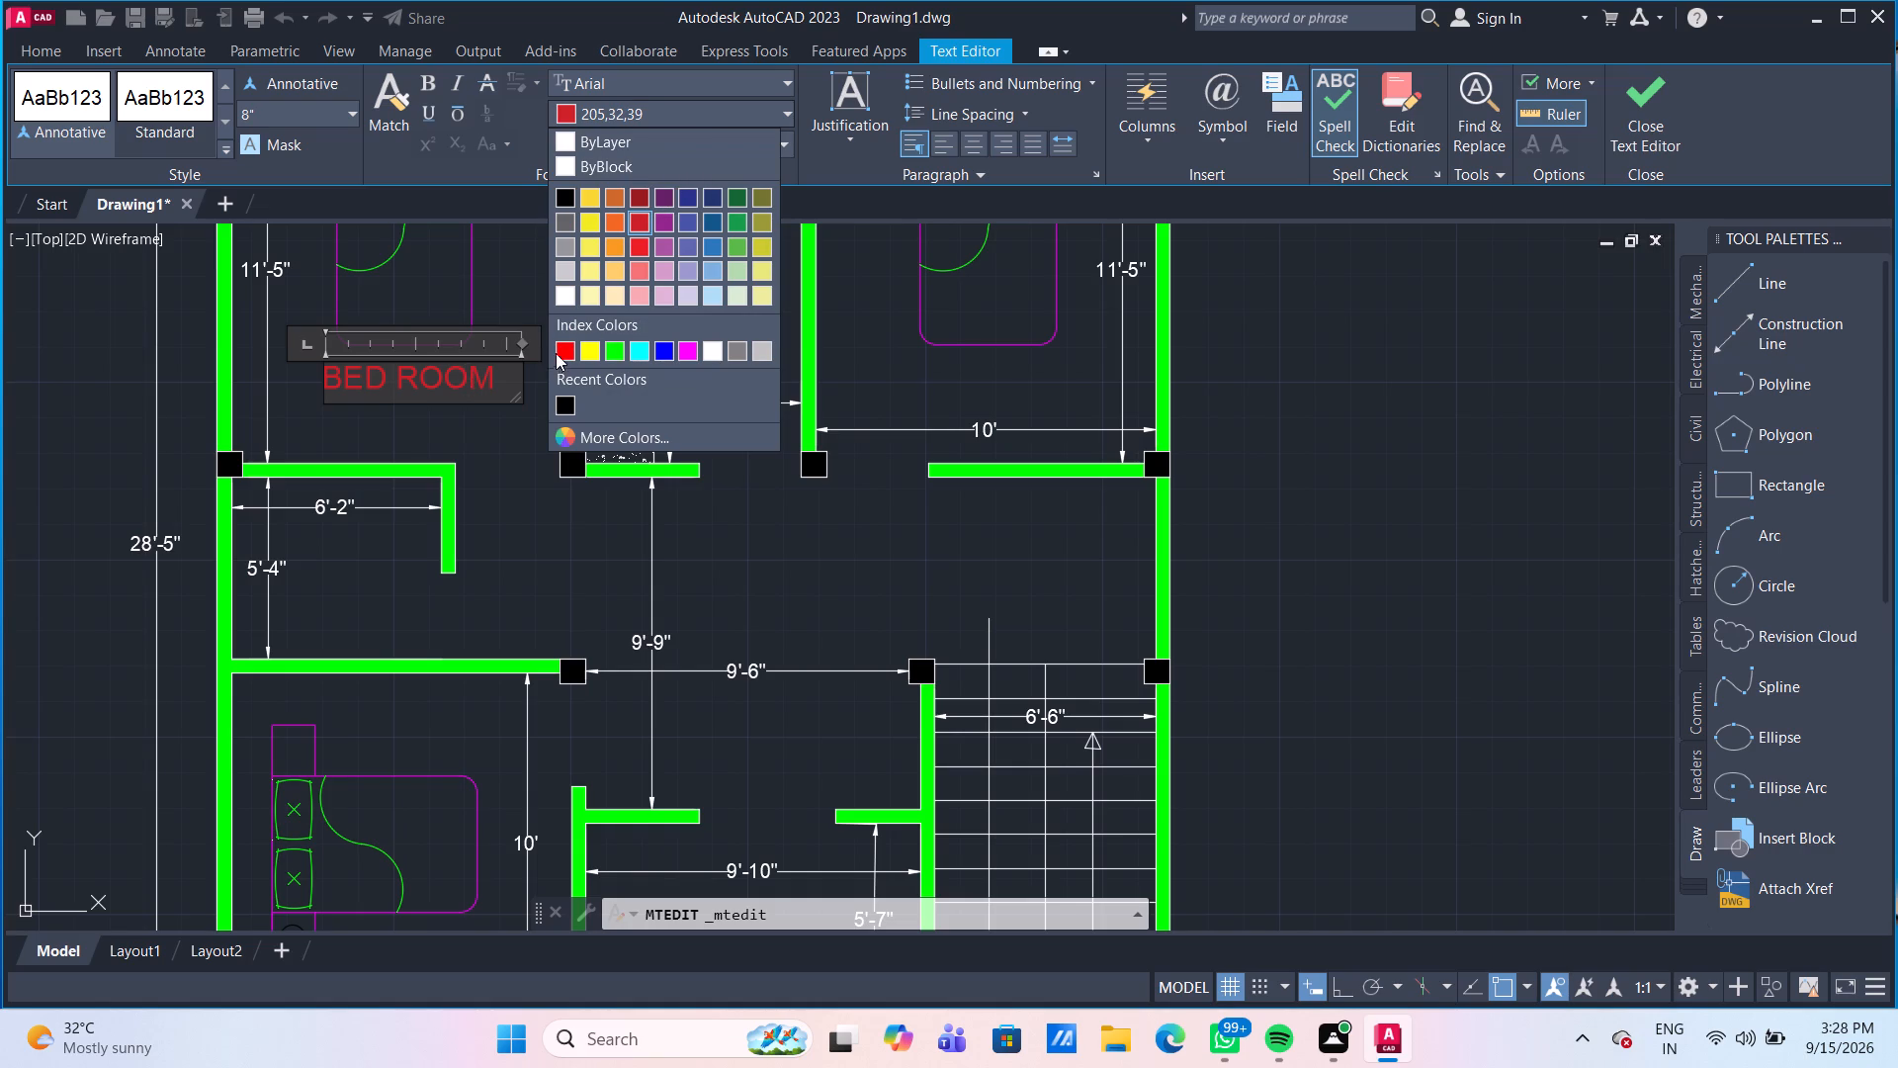
drag(503, 379, 414, 375)
drag(497, 387, 326, 375)
click(651, 108)
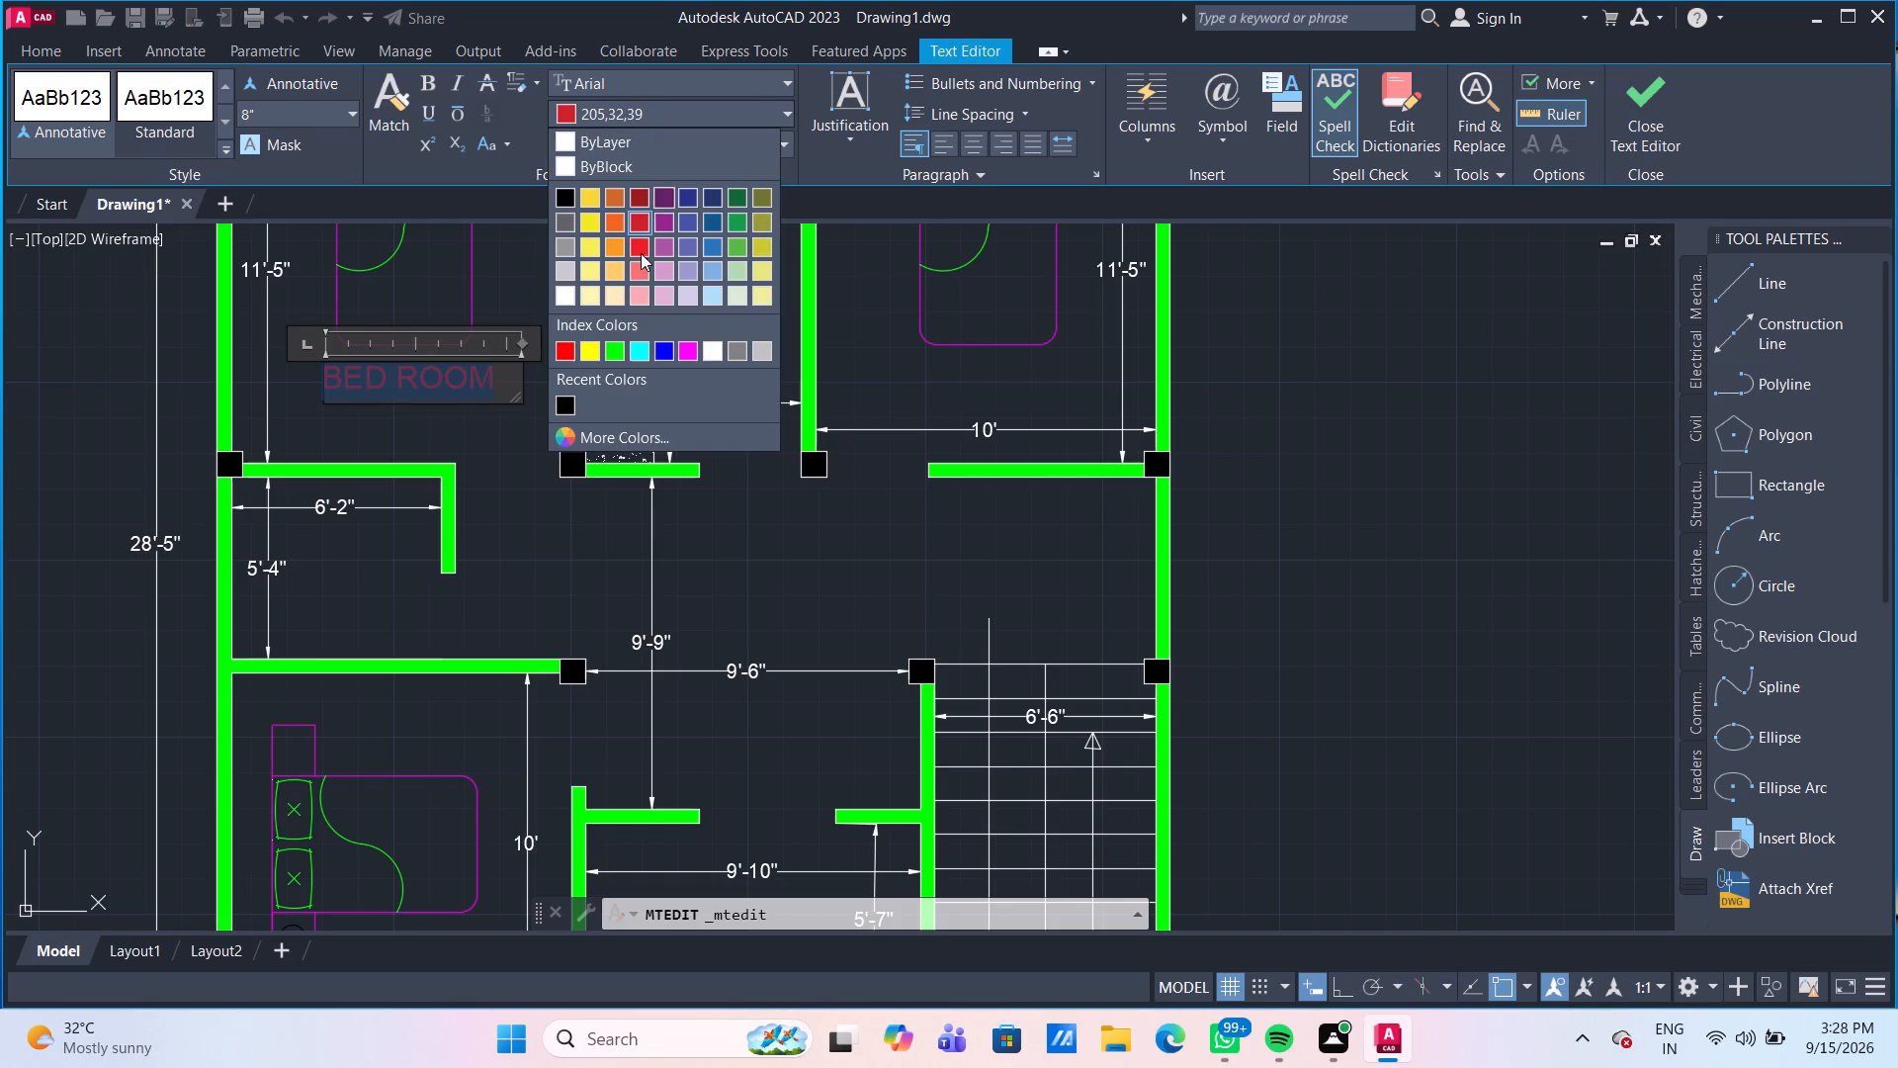
click(562, 354)
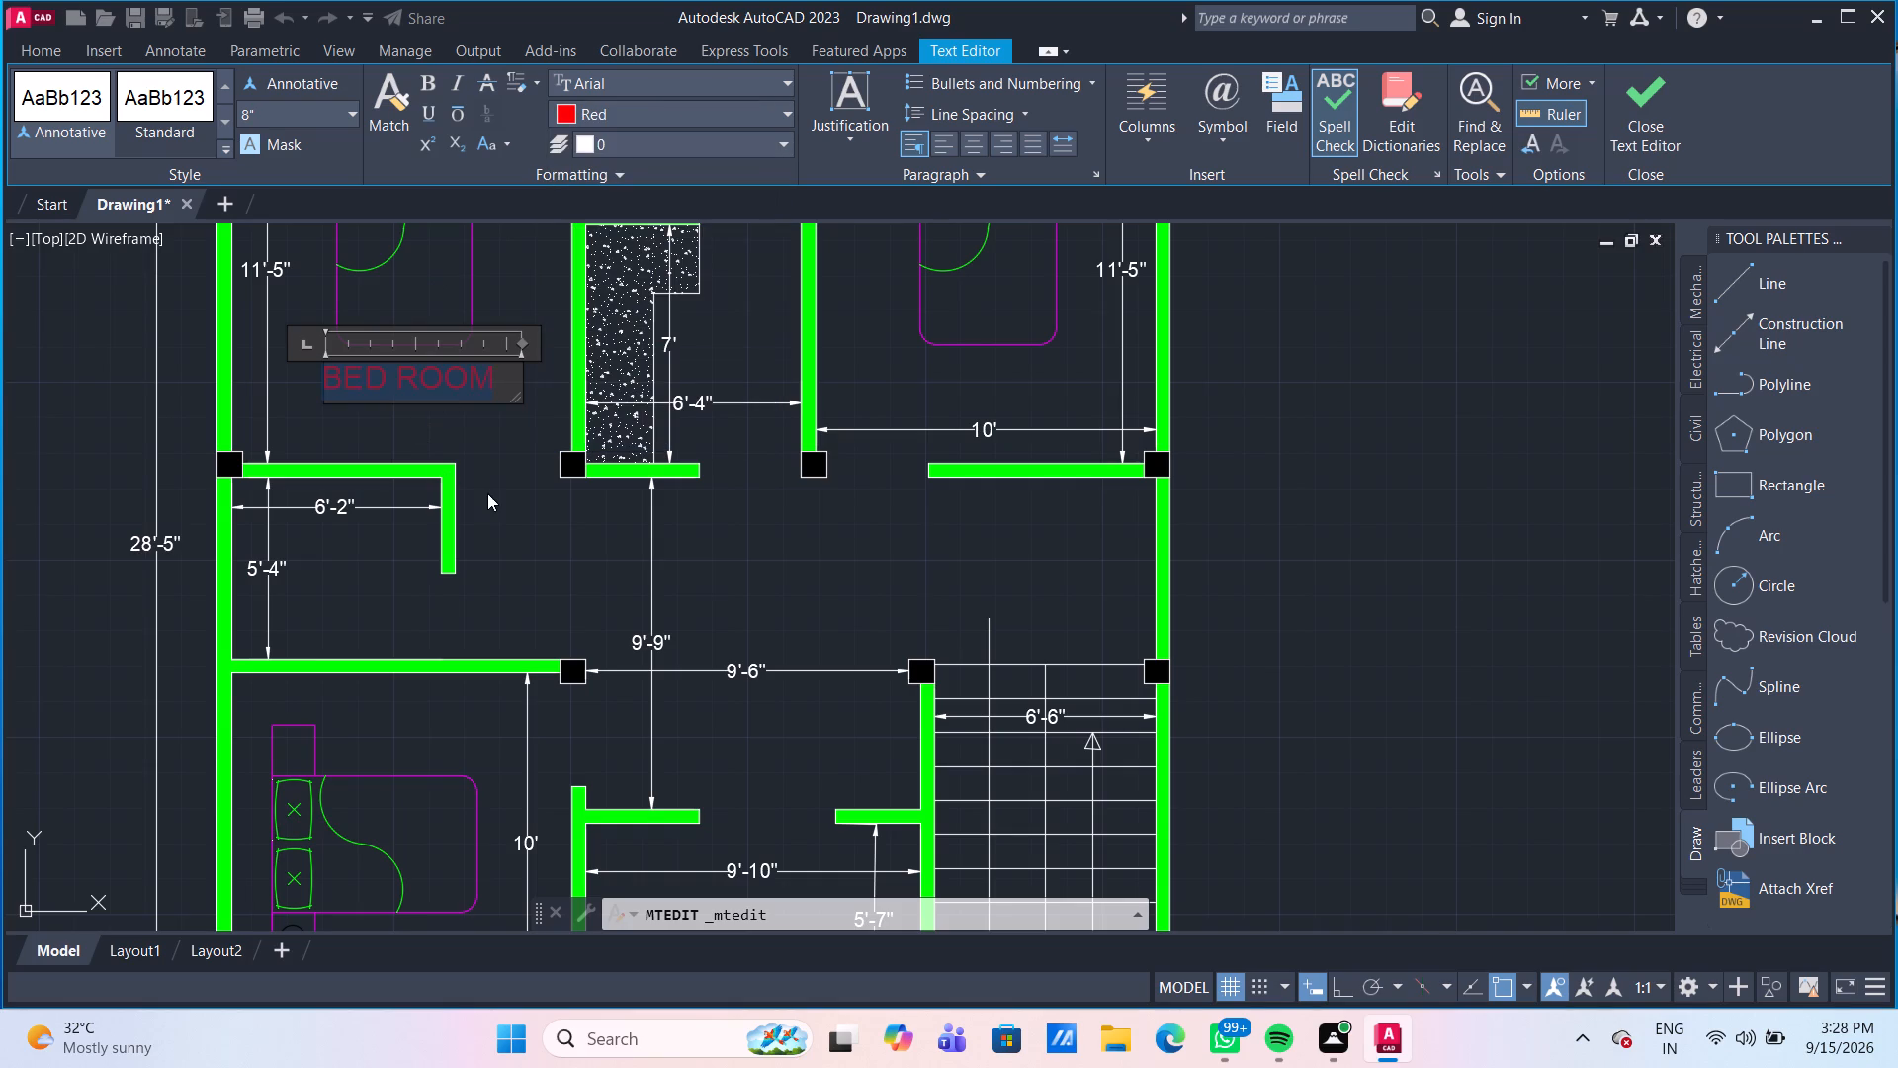
key(Escape)
click(1207, 392)
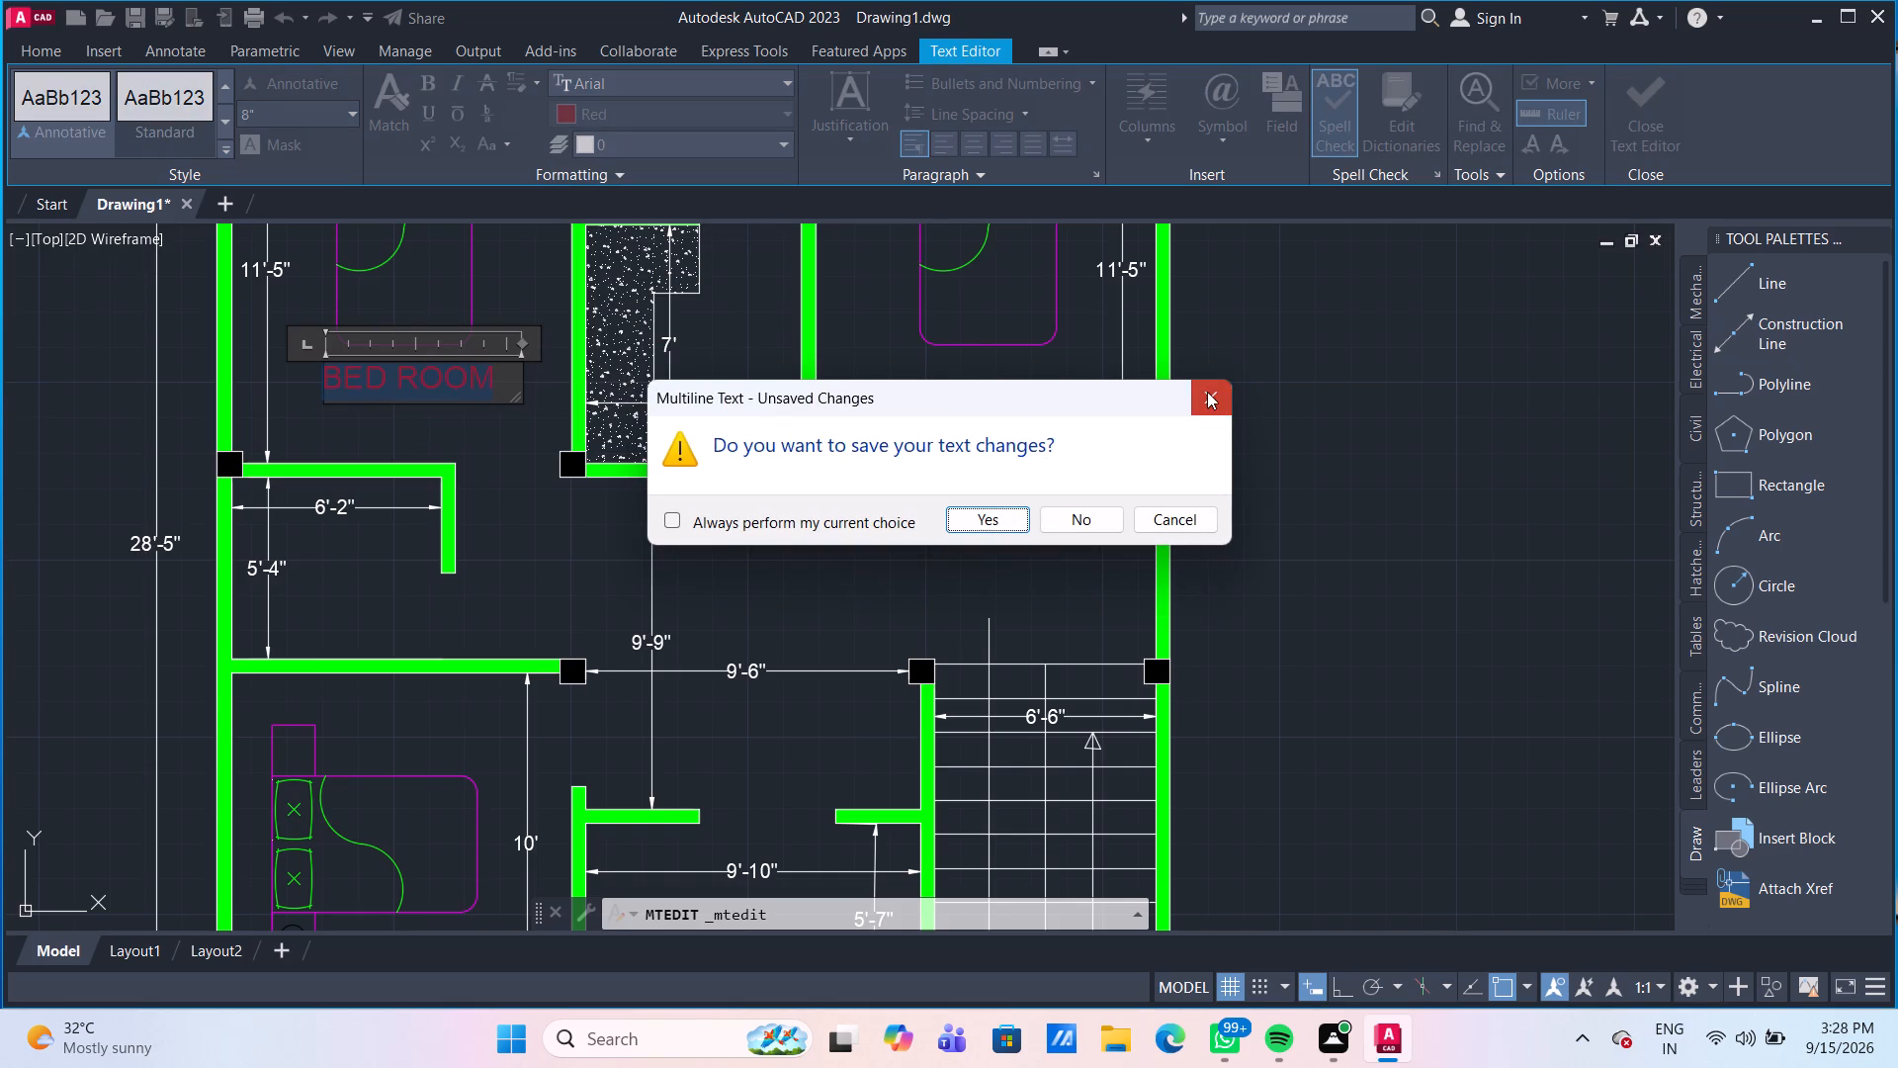
click(521, 441)
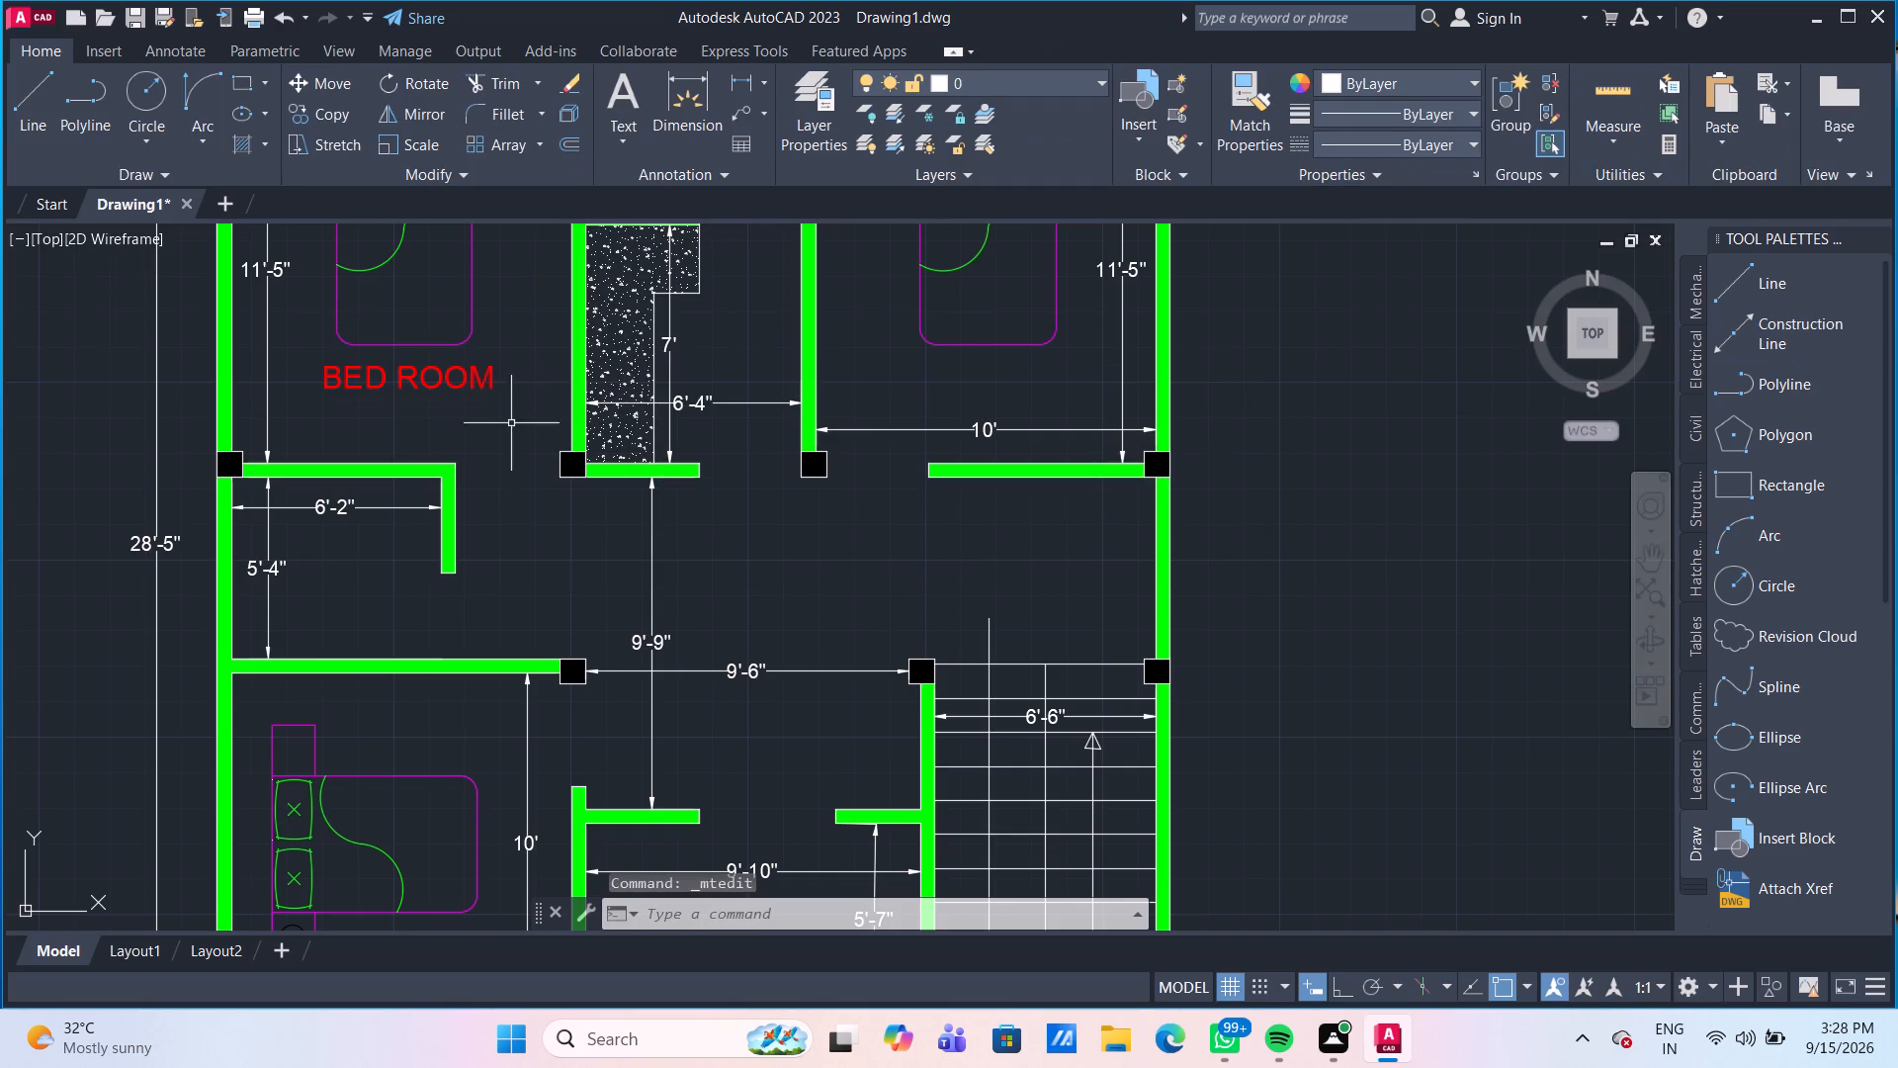
Copy the BED ROOM label from its top-left corner straight across to below the bed in the upper-right bedroom.
scroll(508, 420, down, 2)
scroll(526, 395, up, 2)
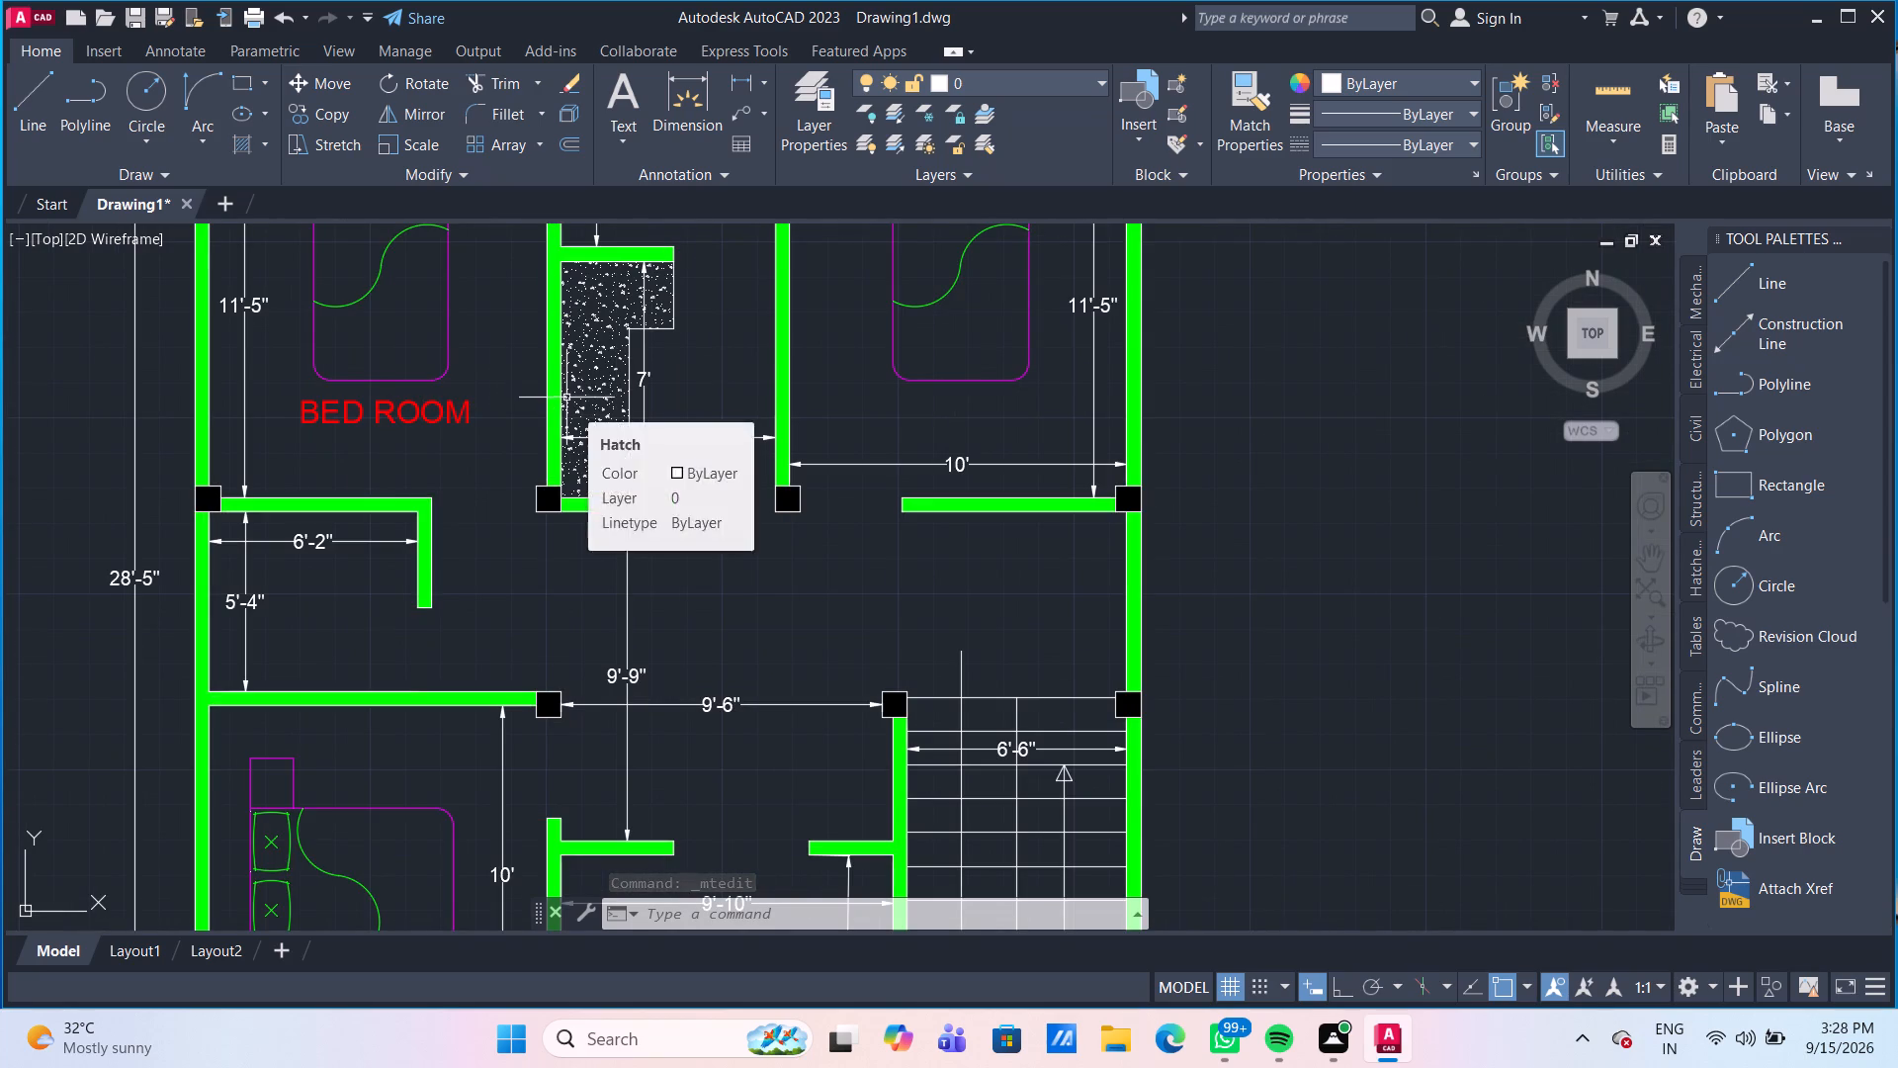
click(440, 416)
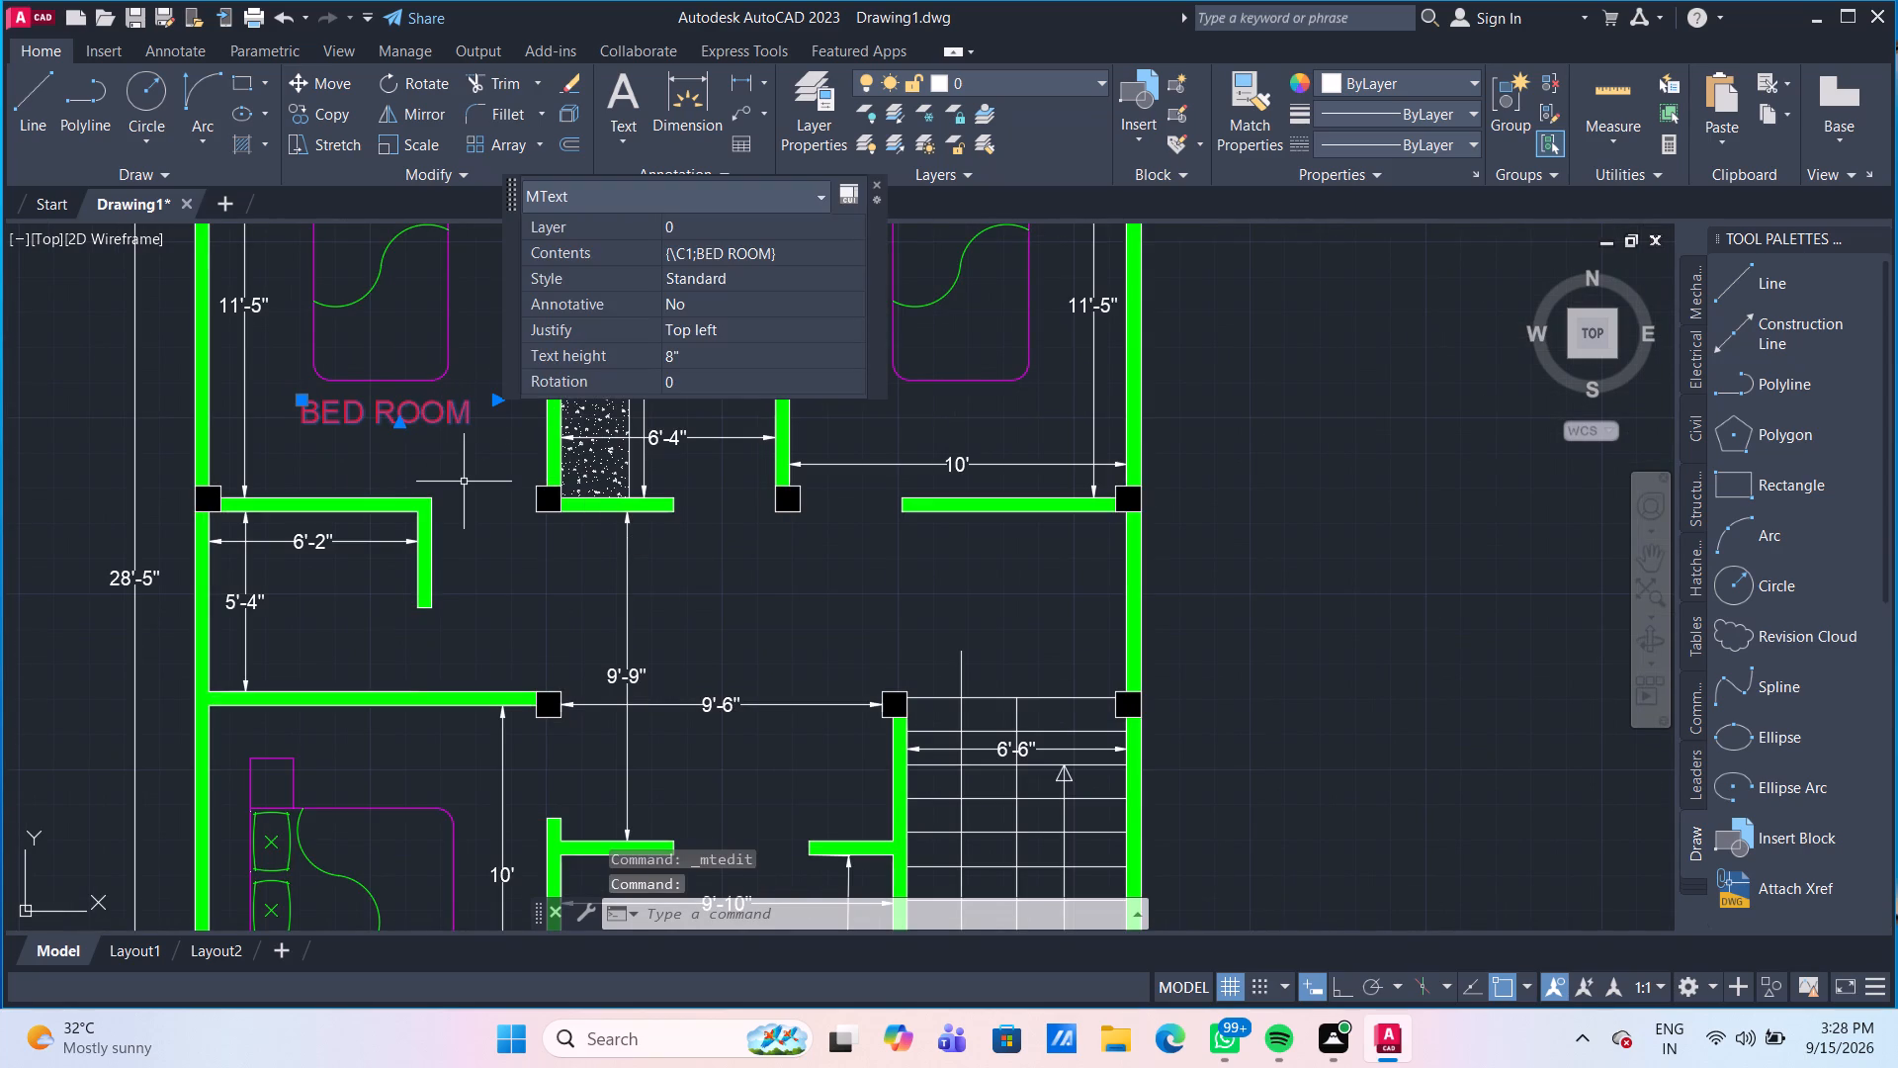
text(CO)
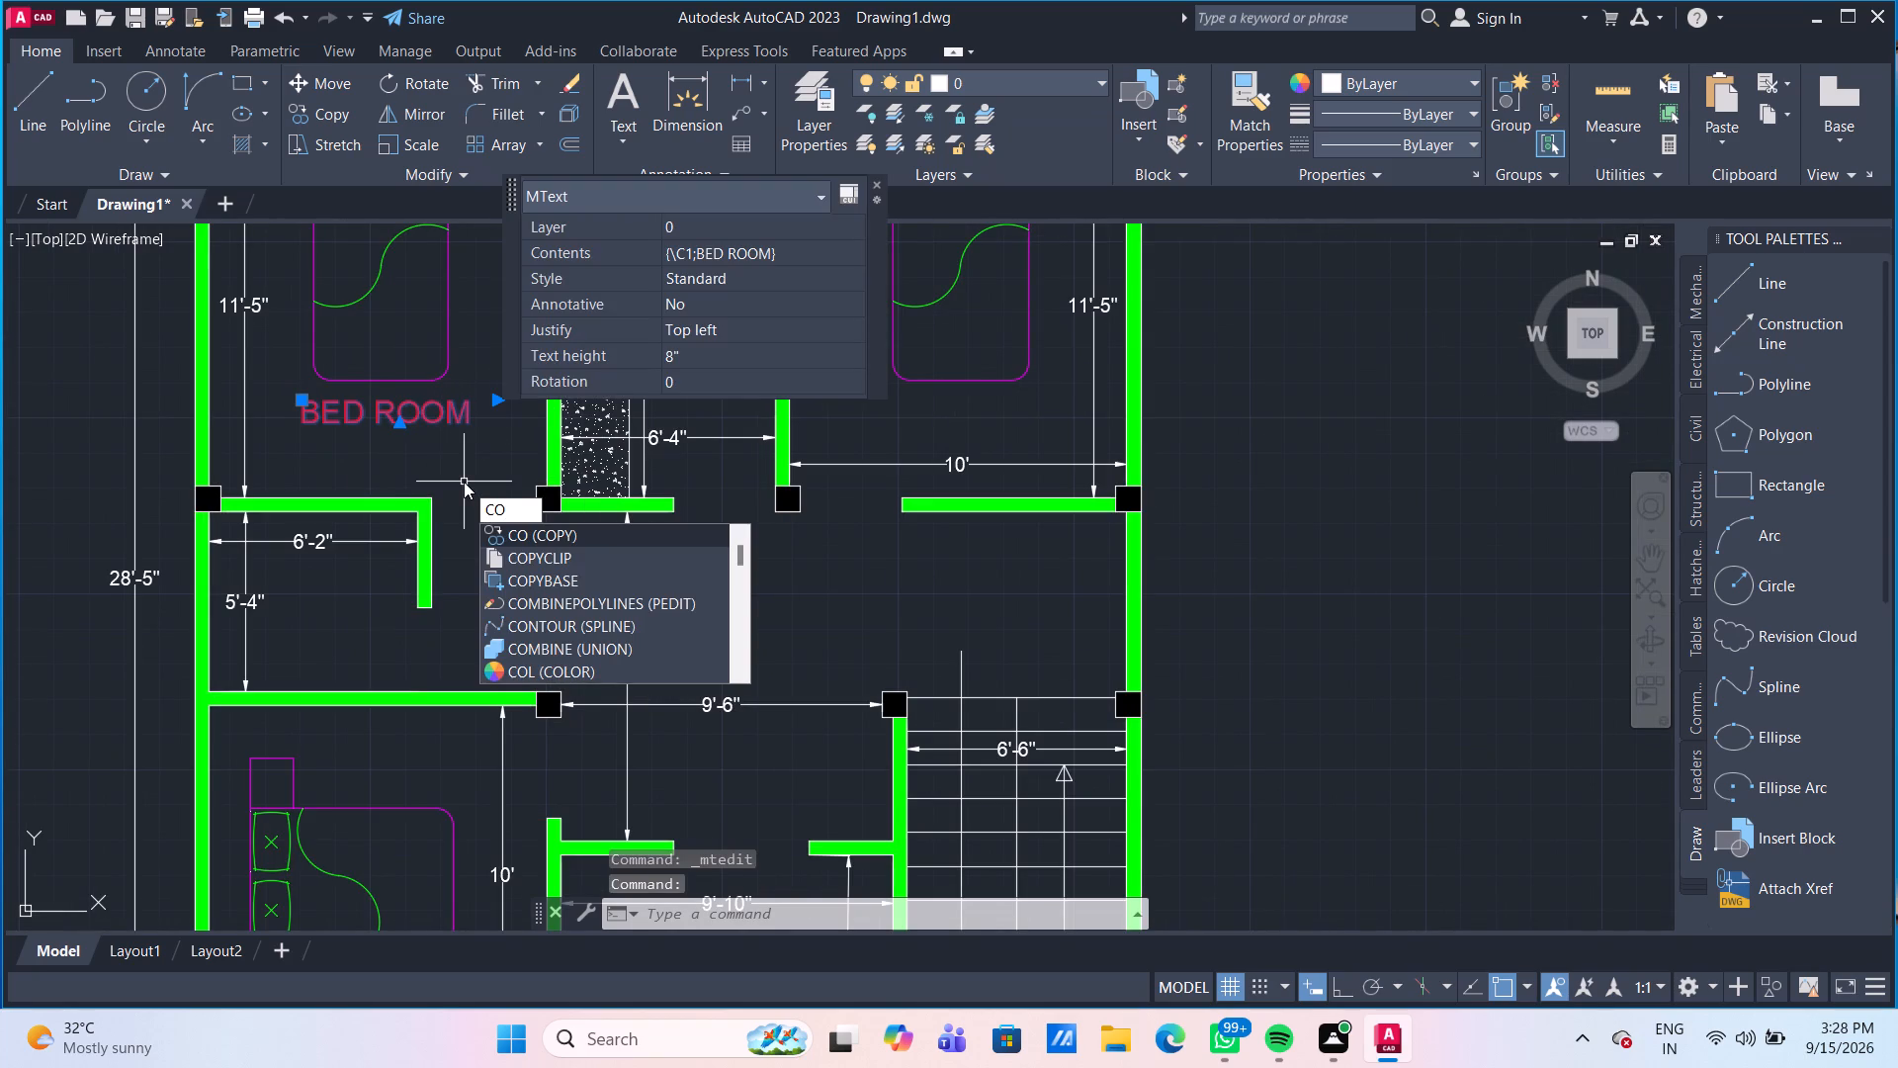
key(Return)
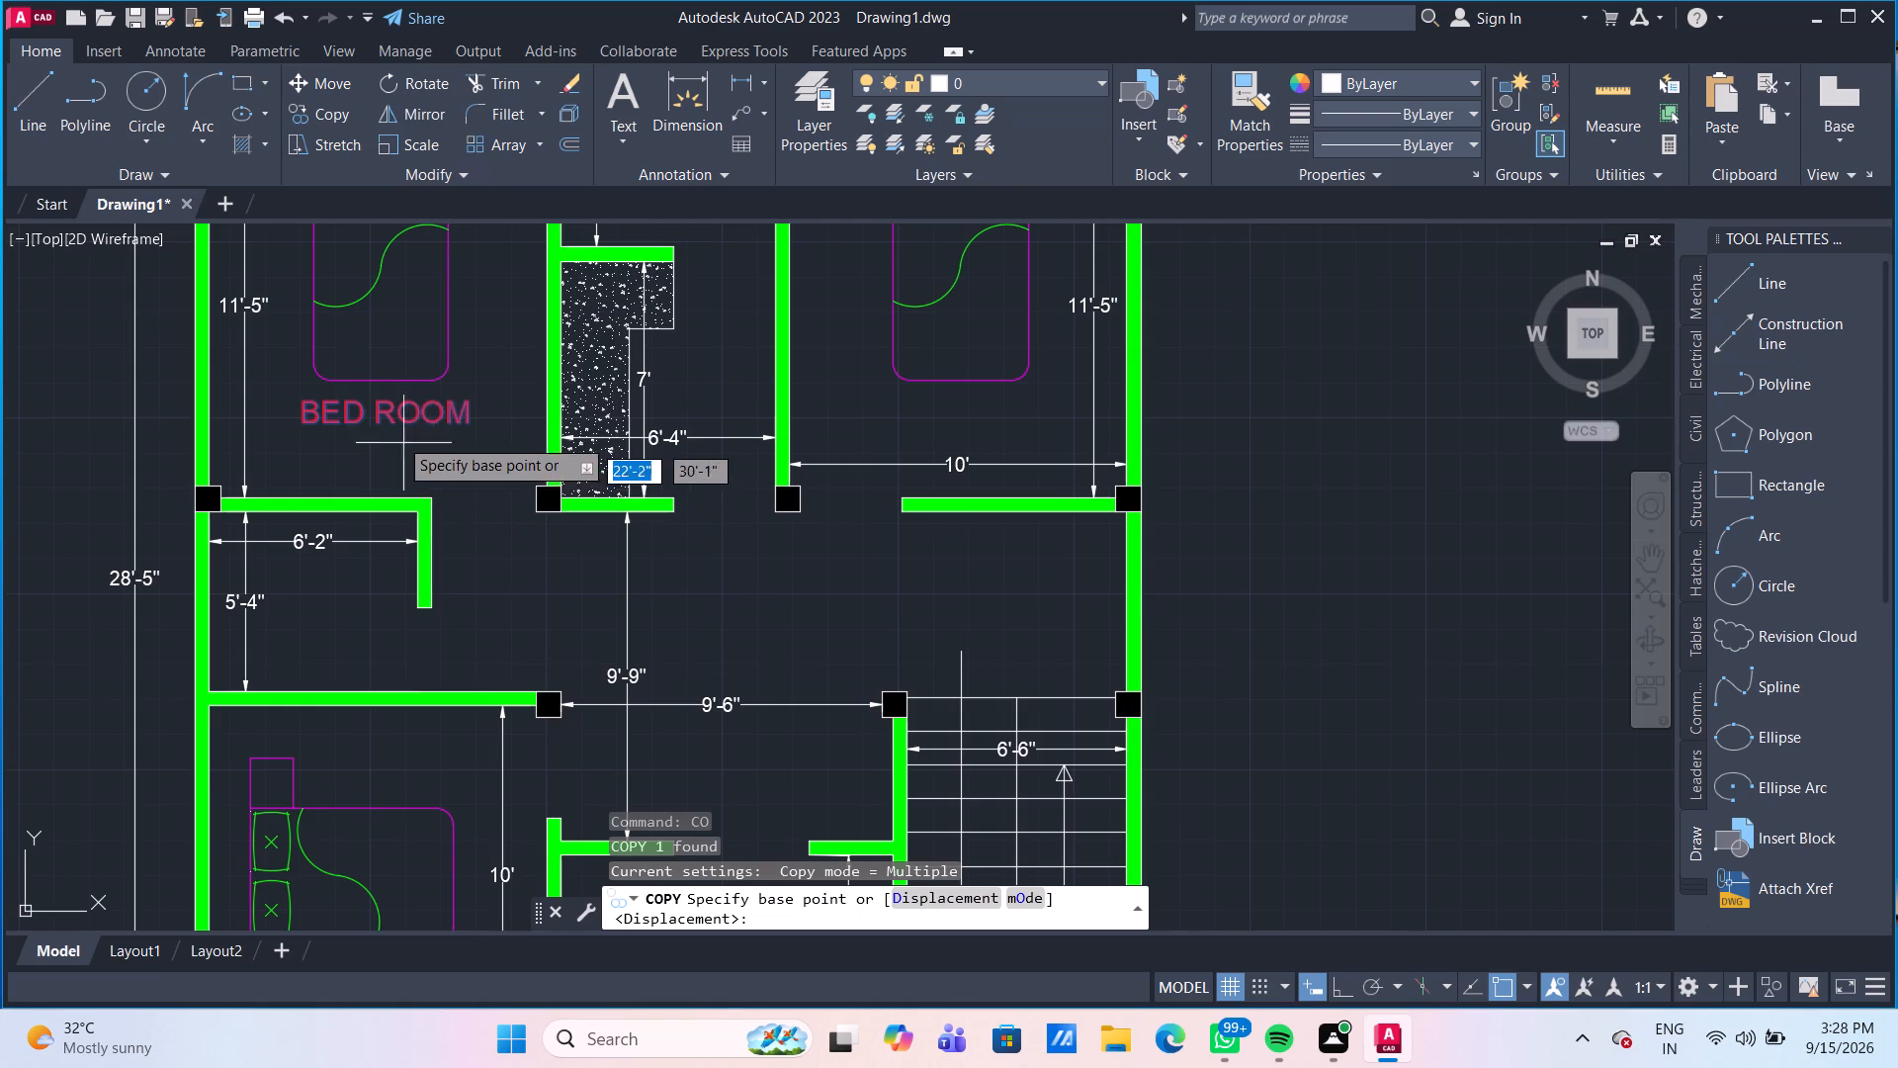
click(306, 405)
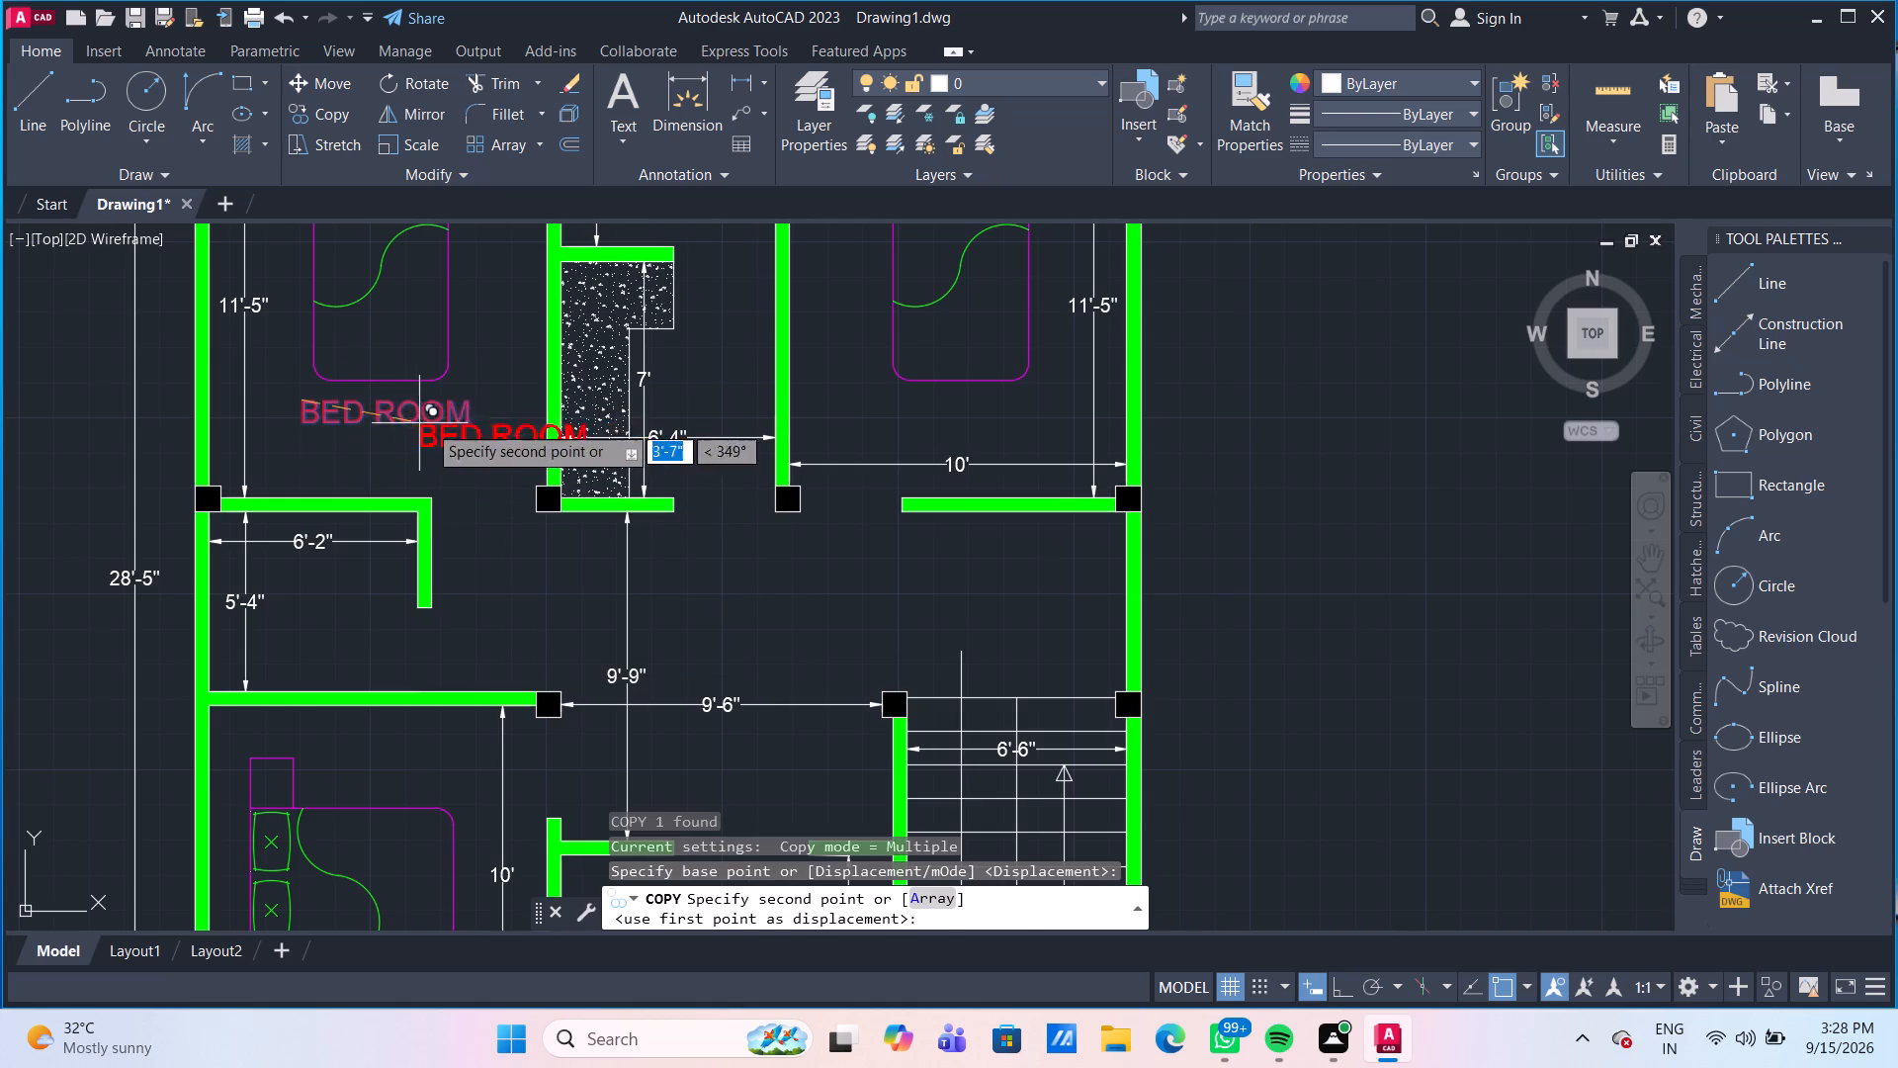
click(873, 400)
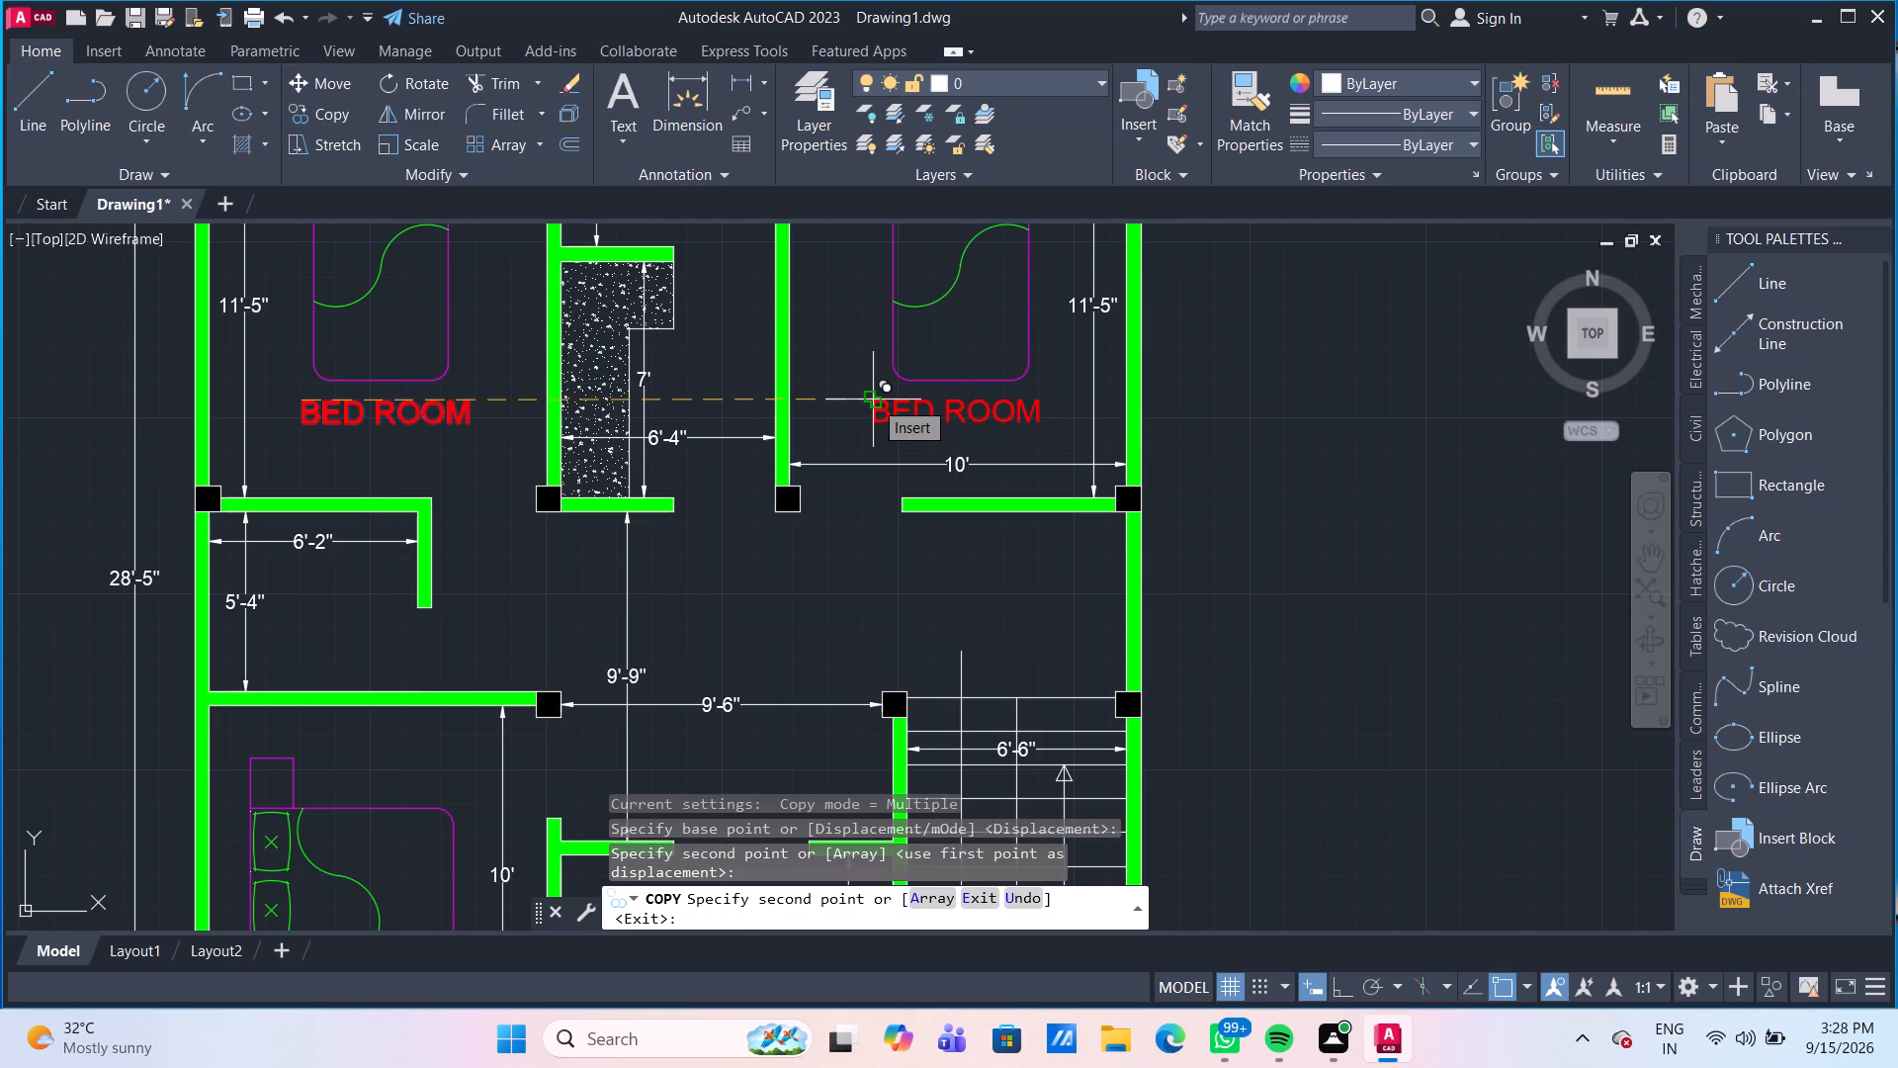
Place further copies of the label in the central hall above the 9'-6" dimension and over the lower-left bedroom's bed.
middle_drag(692, 614, 685, 387)
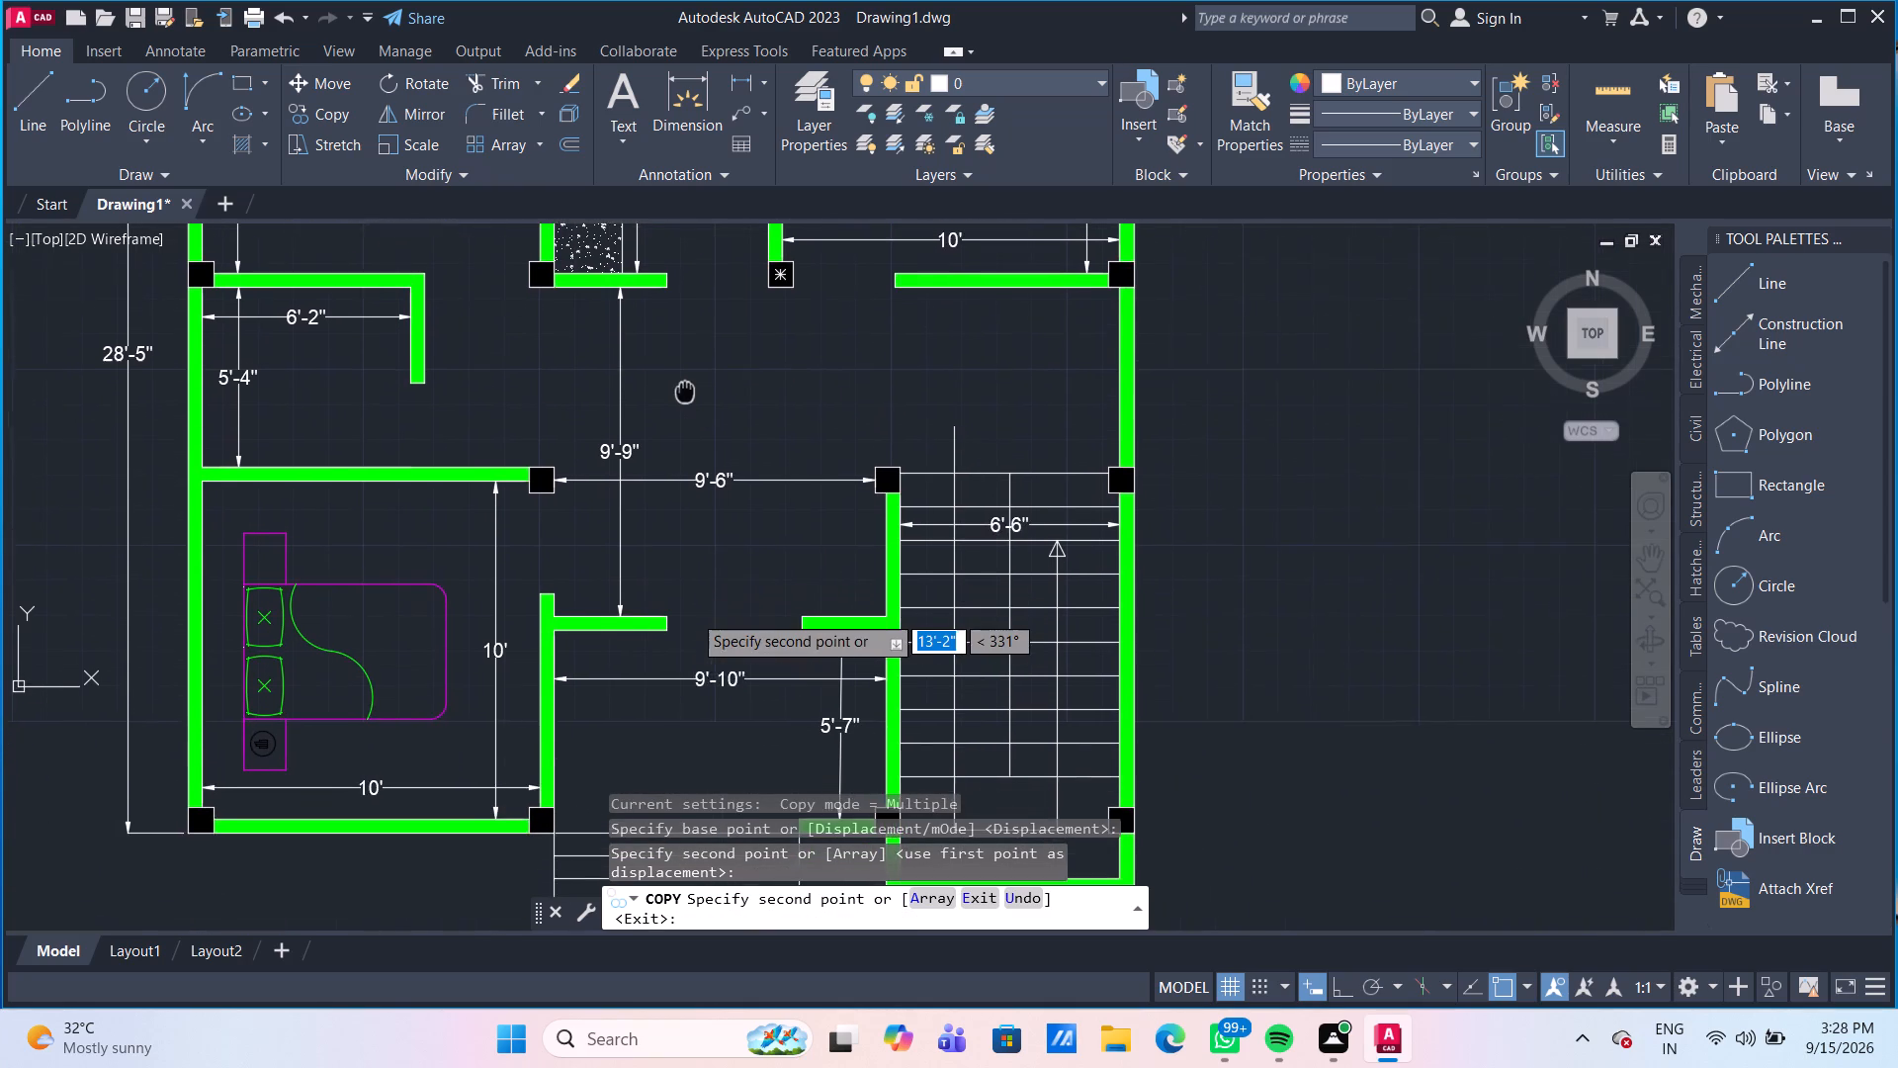
middle_drag(685, 387, 692, 357)
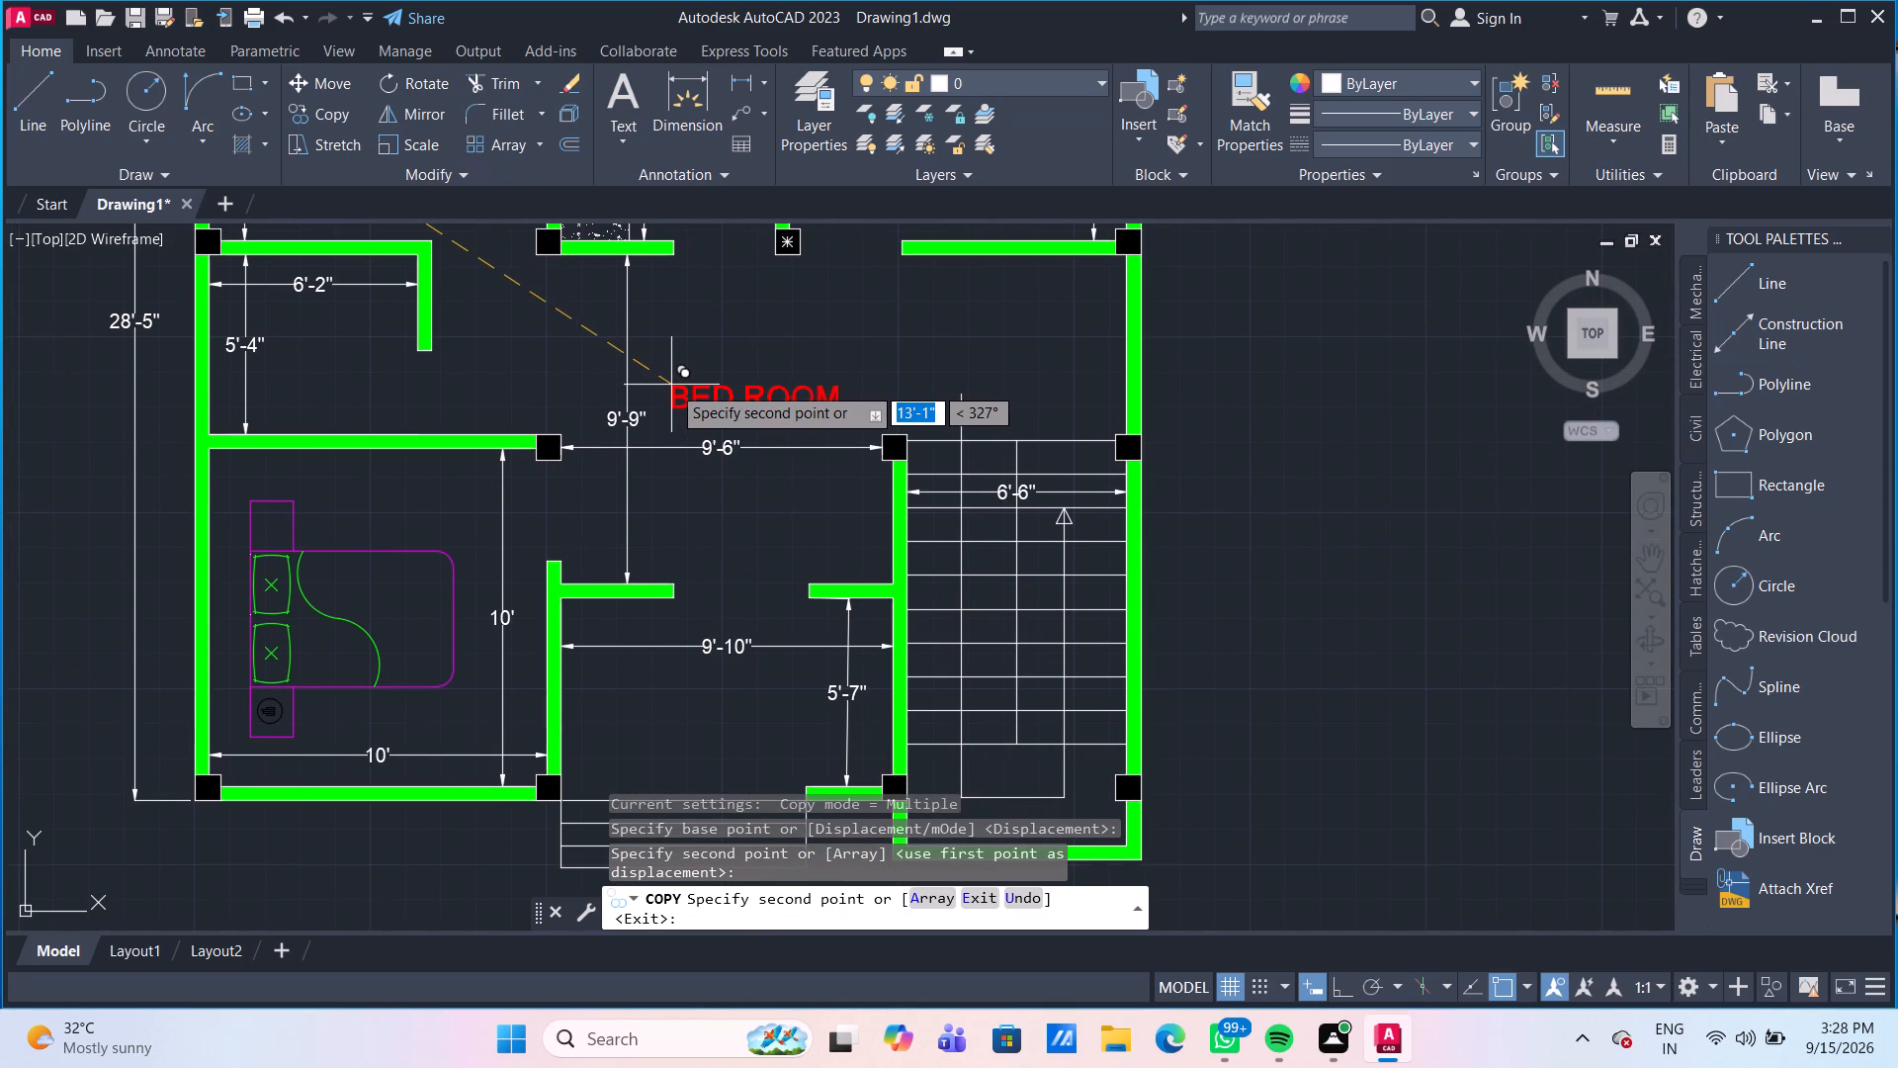
click(671, 385)
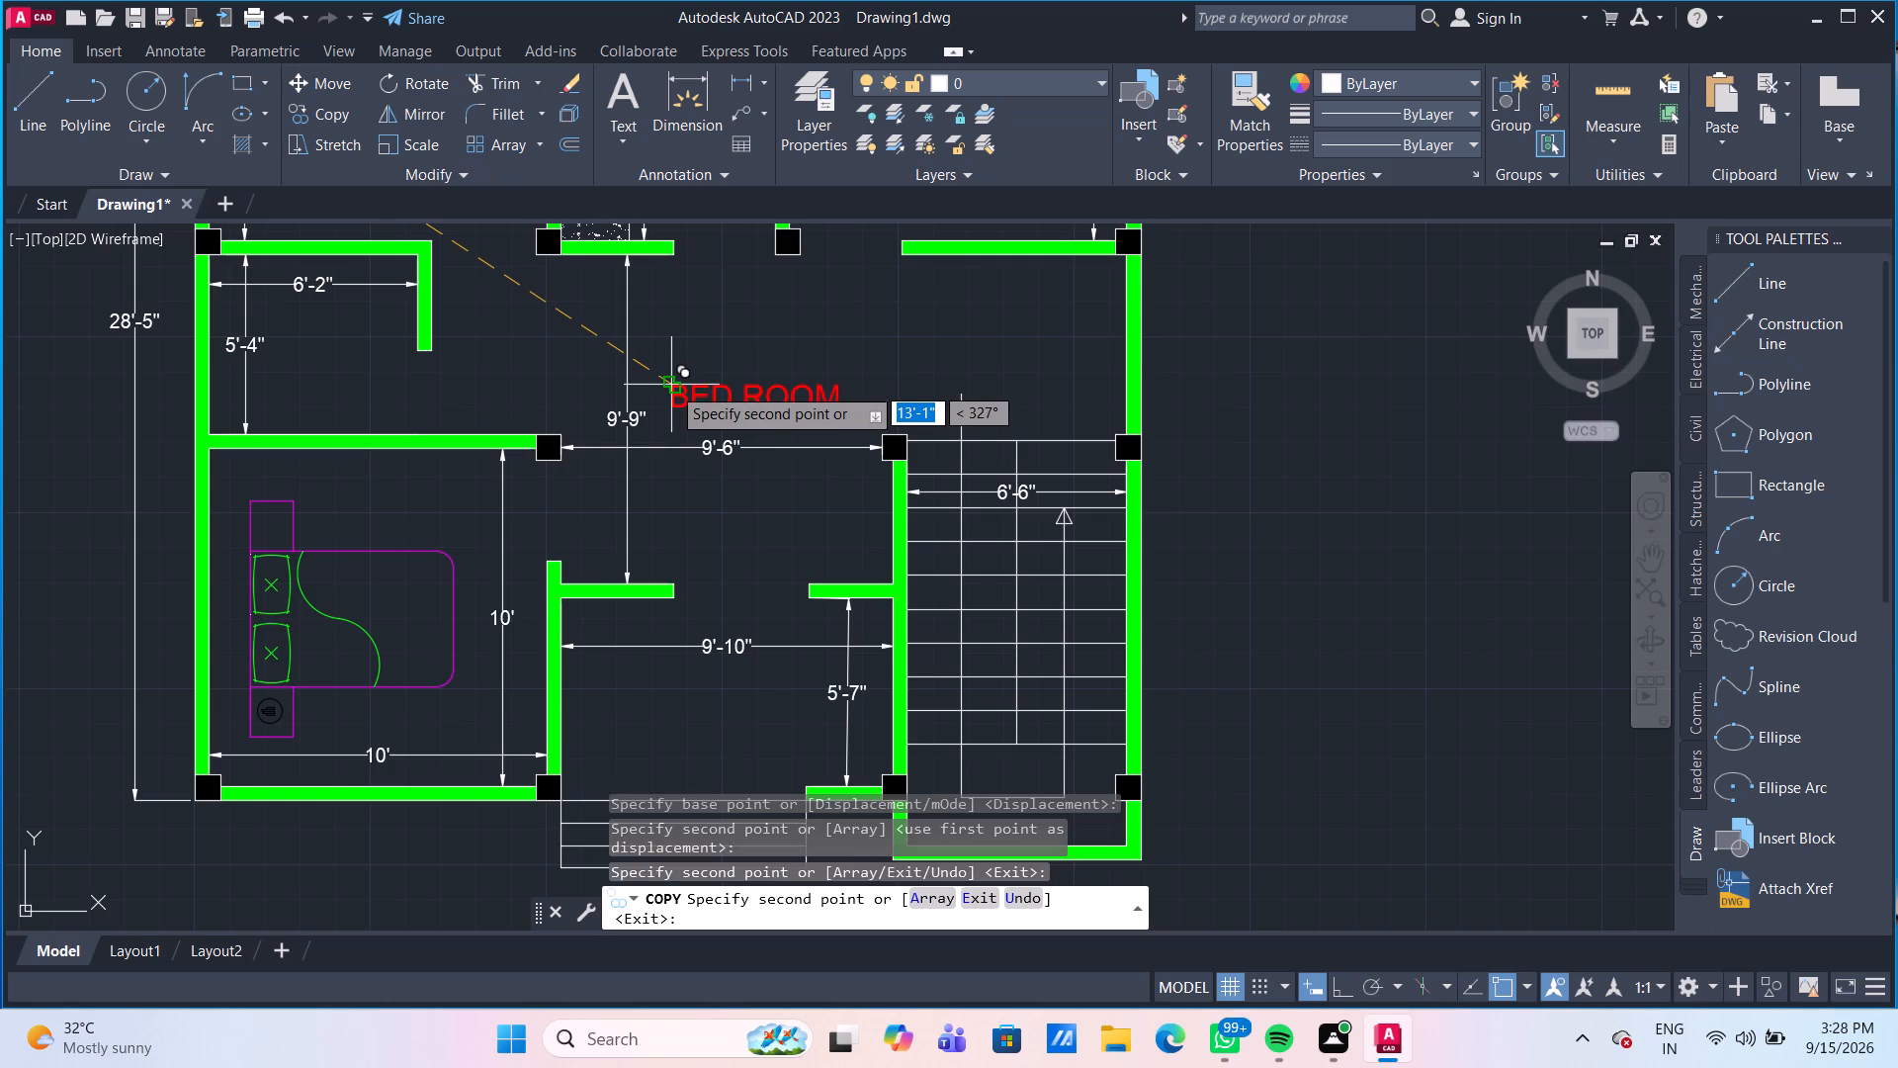
click(359, 565)
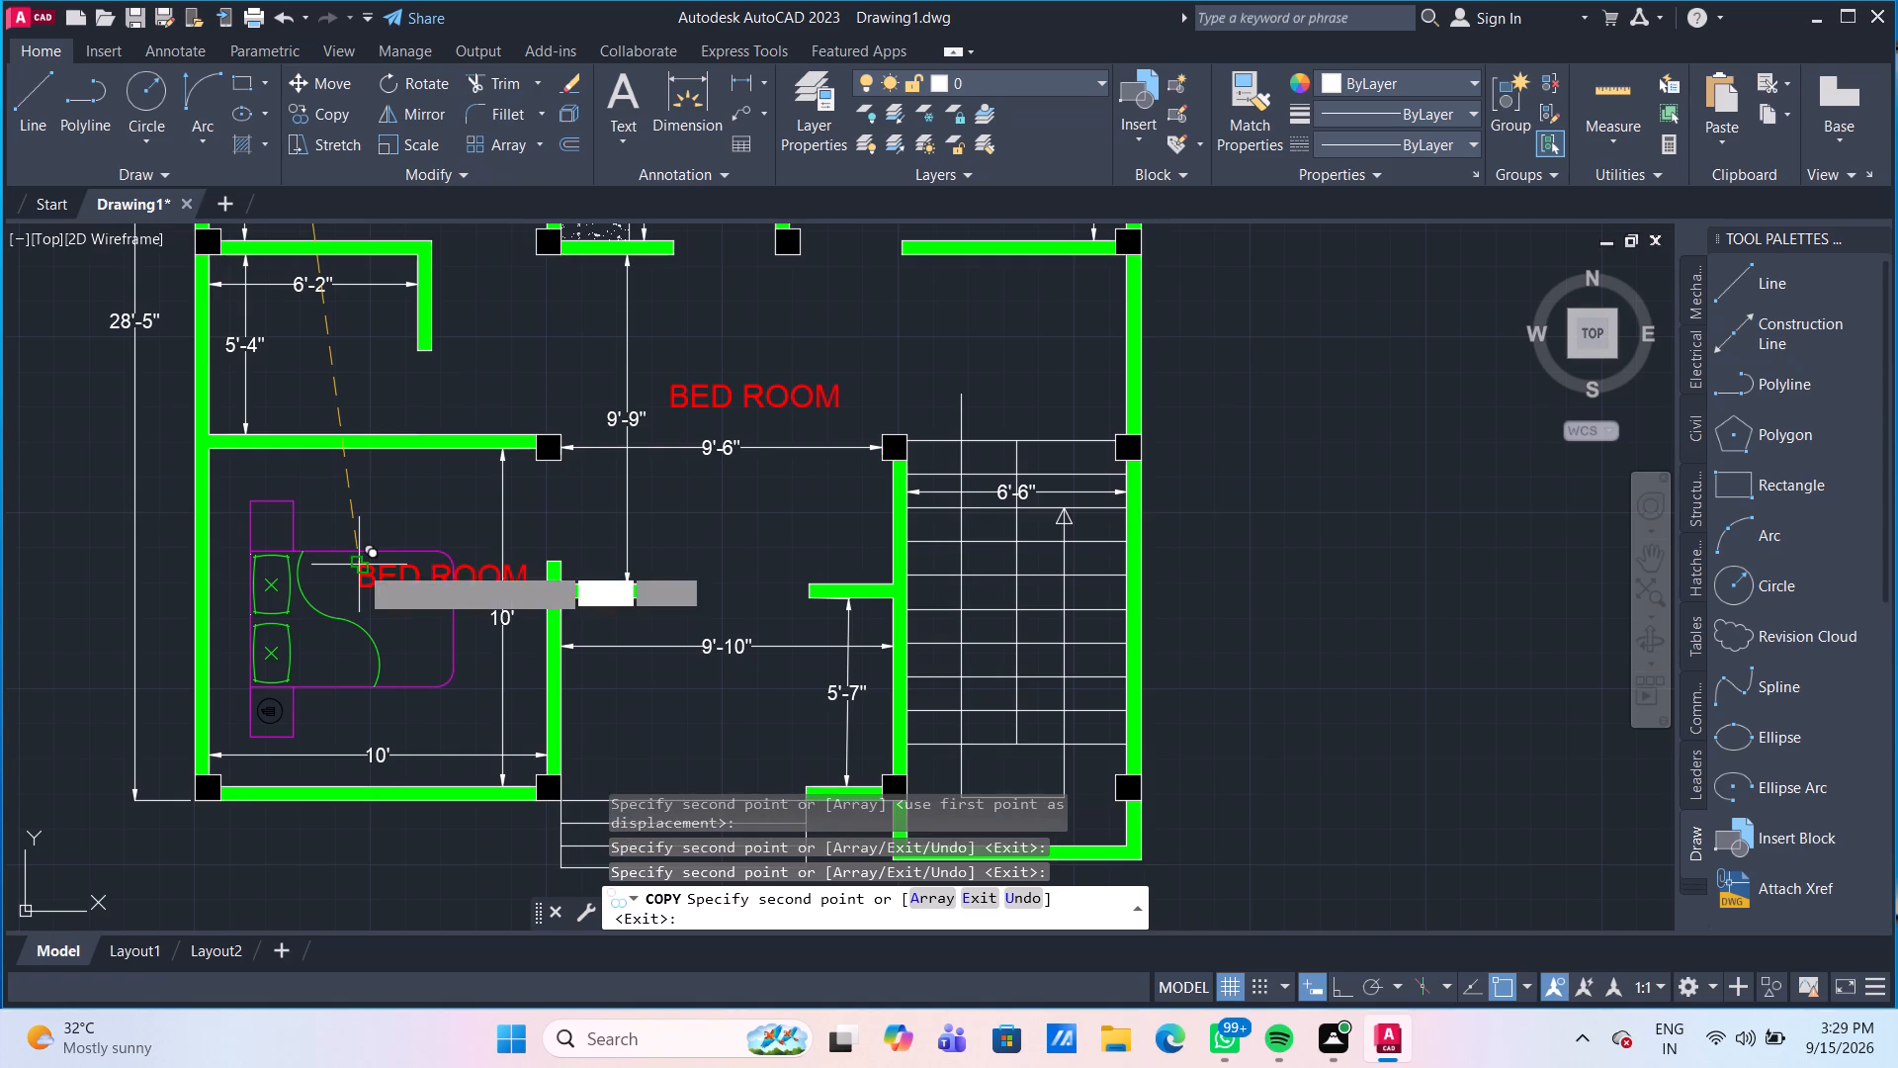
Place another copy of the label in the entrance room below the 9'-10" dimension.
middle_drag(381, 530, 370, 593)
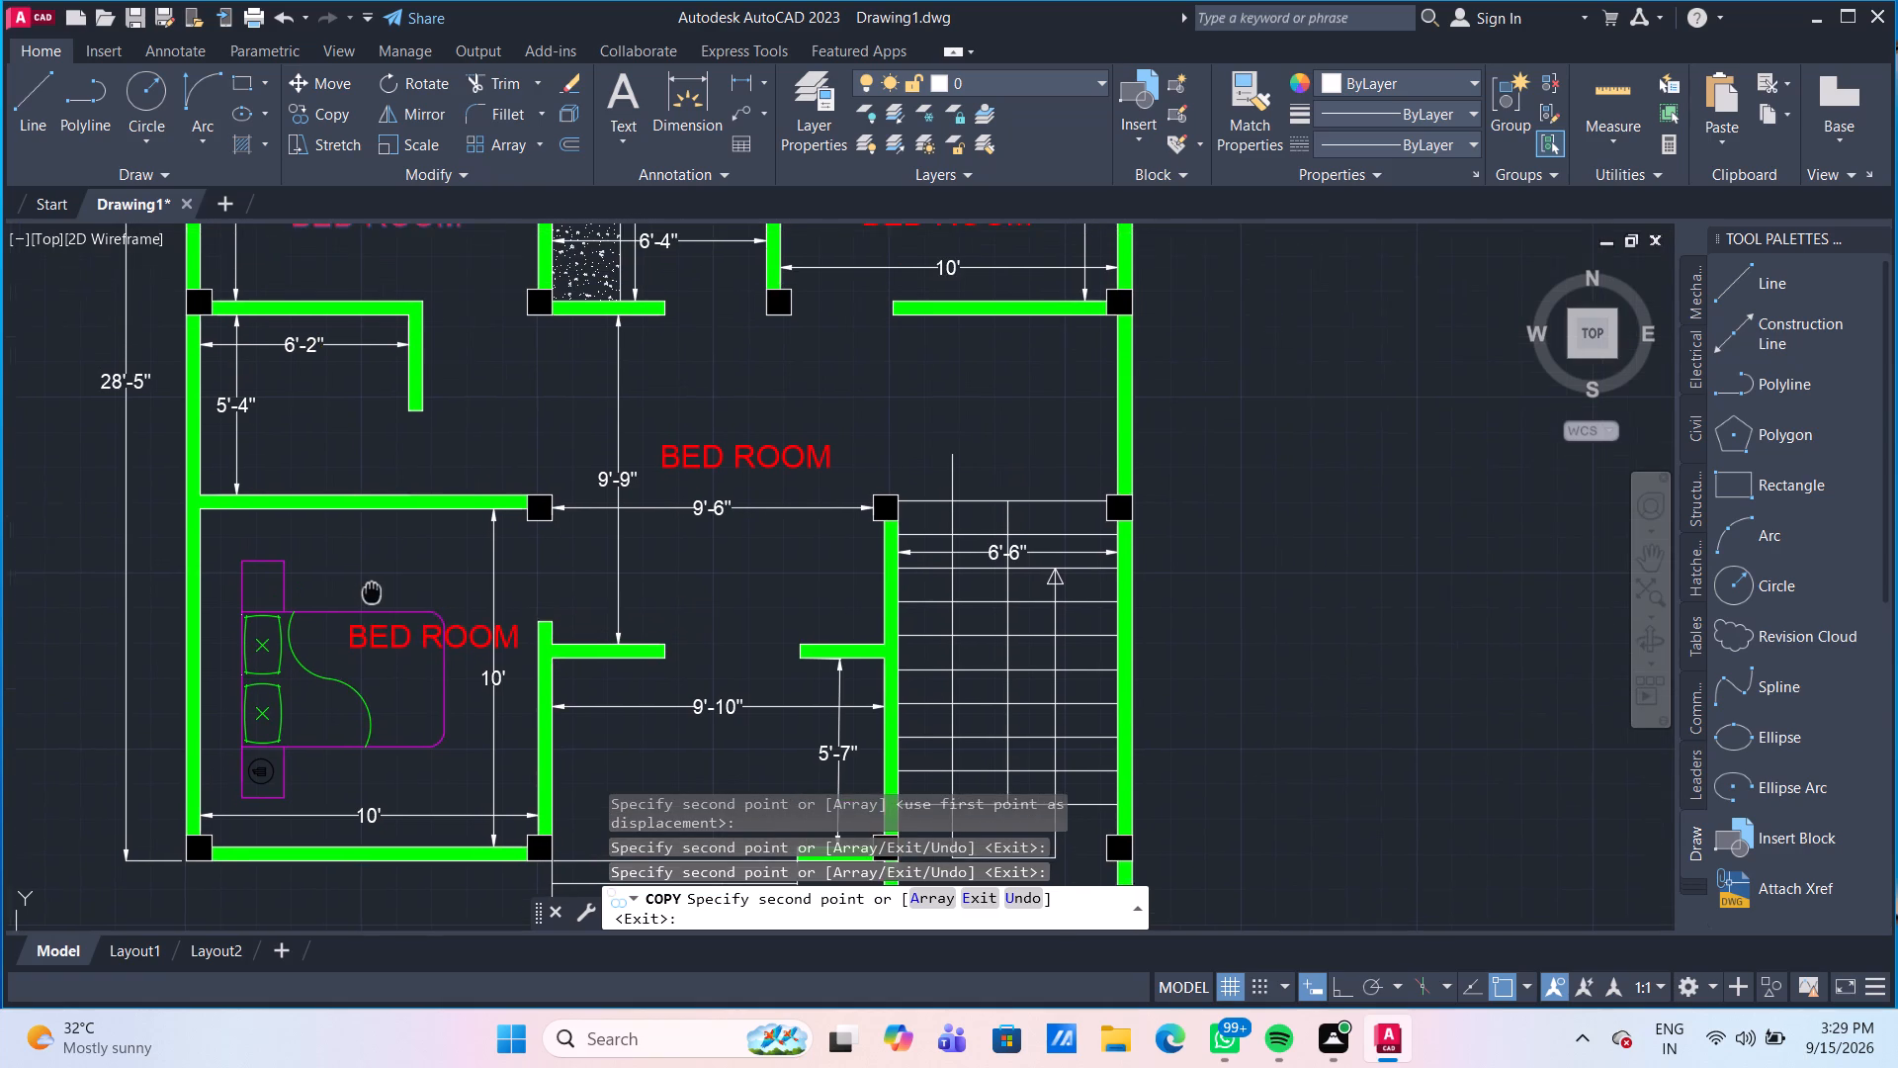
middle_drag(370, 593, 368, 593)
scroll(361, 576, down, 1)
scroll(453, 693, down, 1)
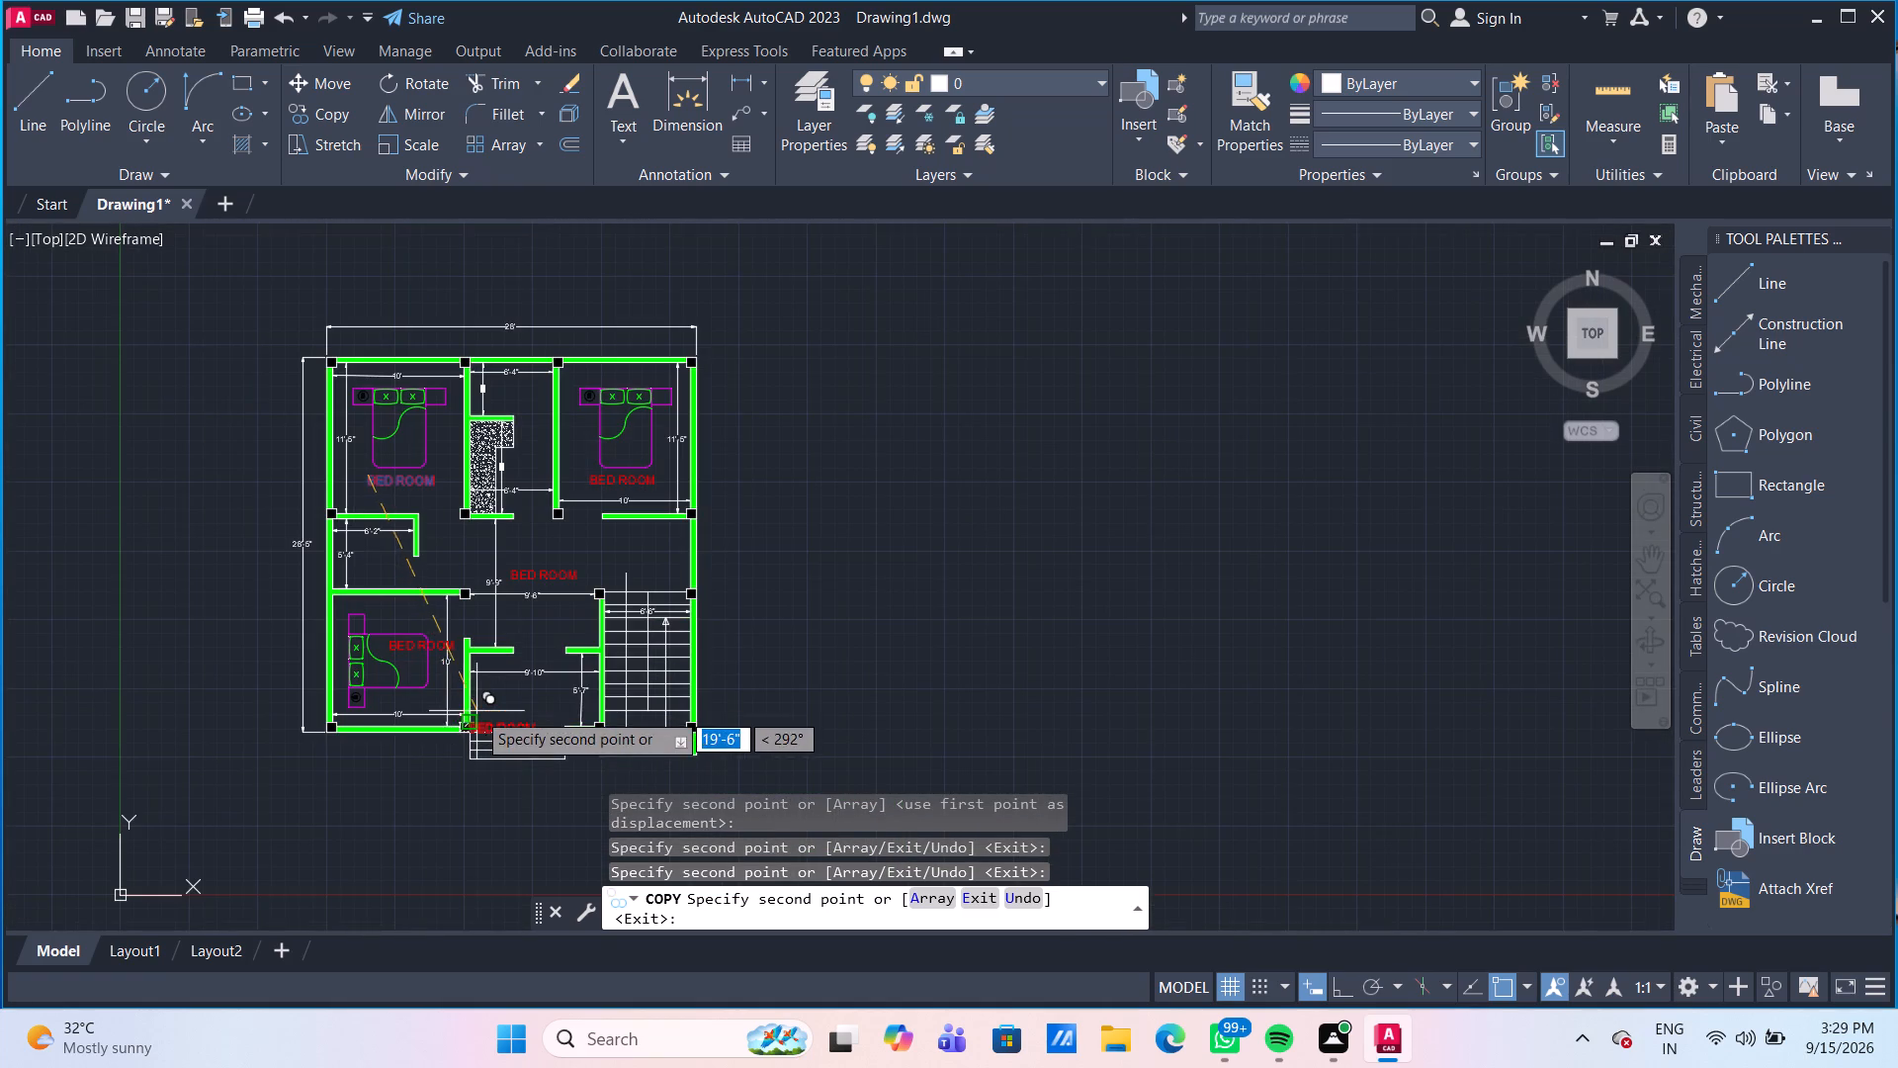
scroll(476, 711, up, 2)
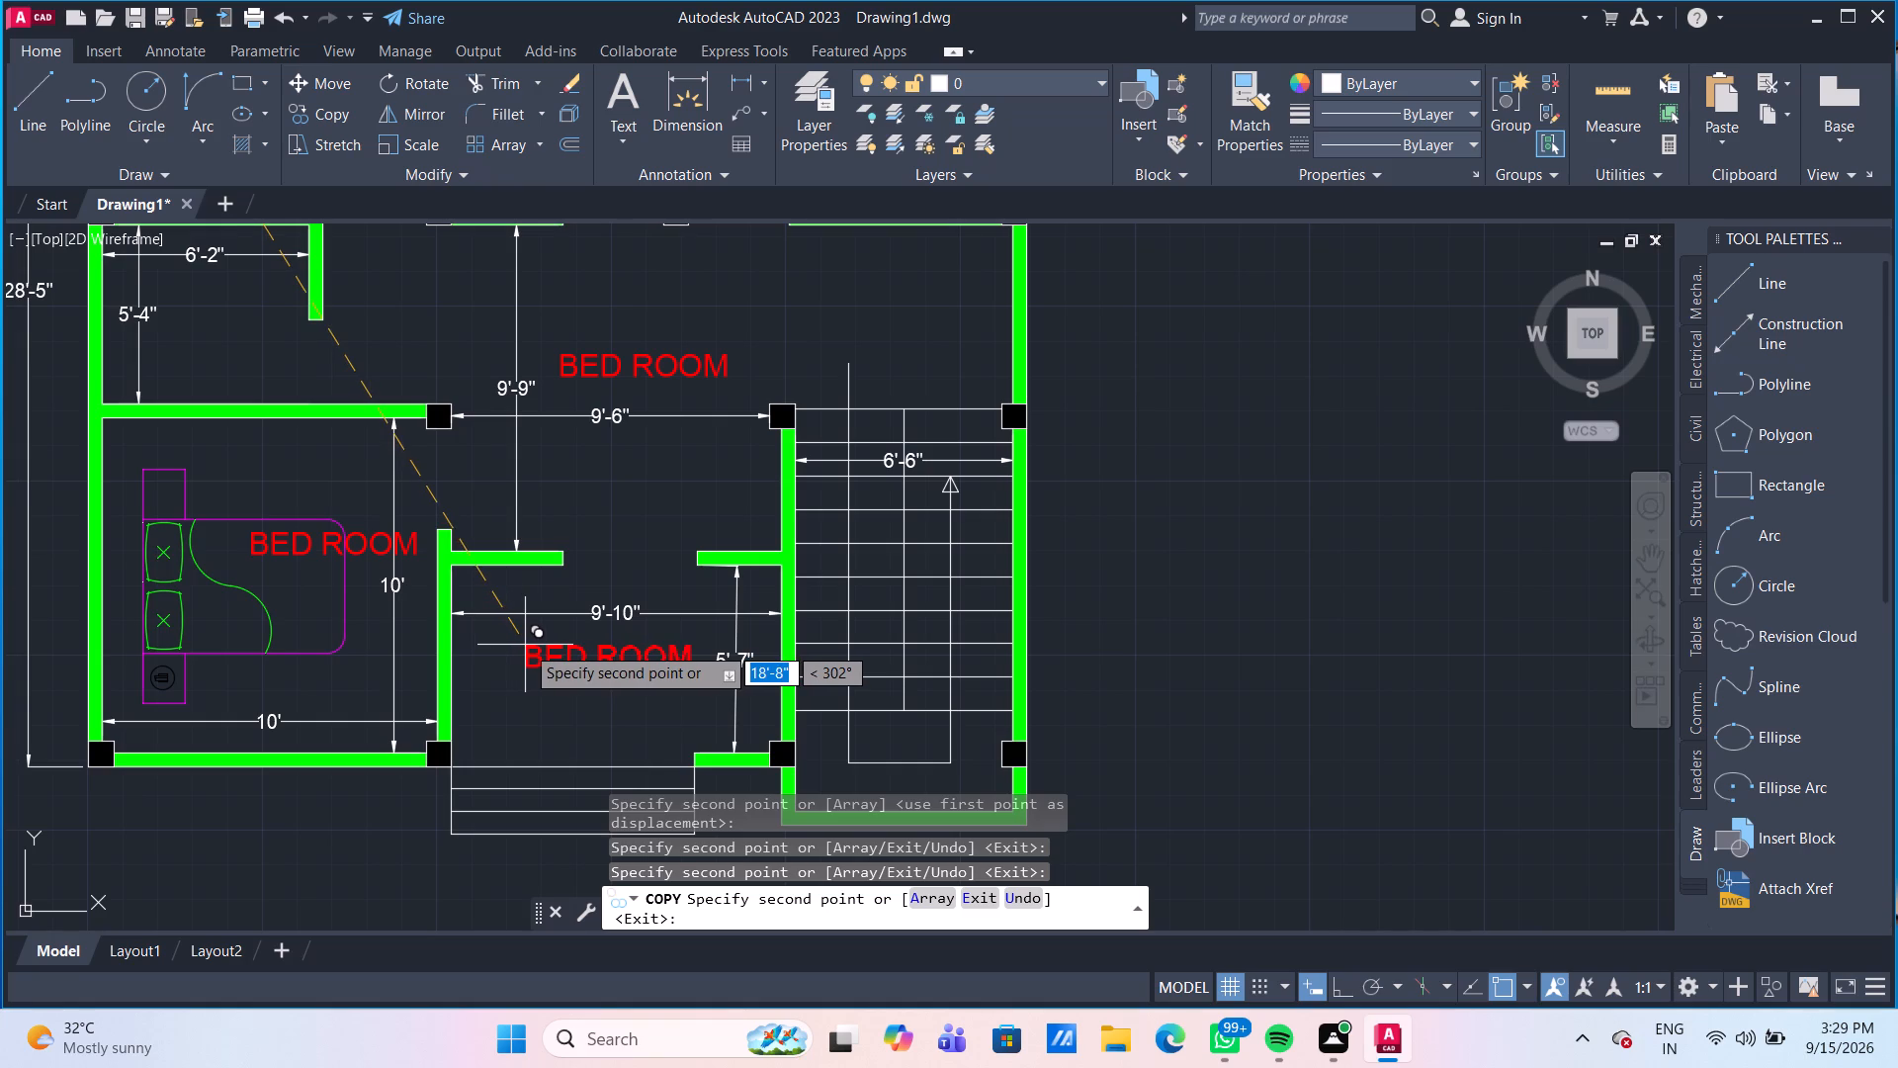
click(525, 645)
Place copies of the label in the small 4' deep room between the upper bedrooms and beside the hatched counter below it.
scroll(512, 638, down, 1)
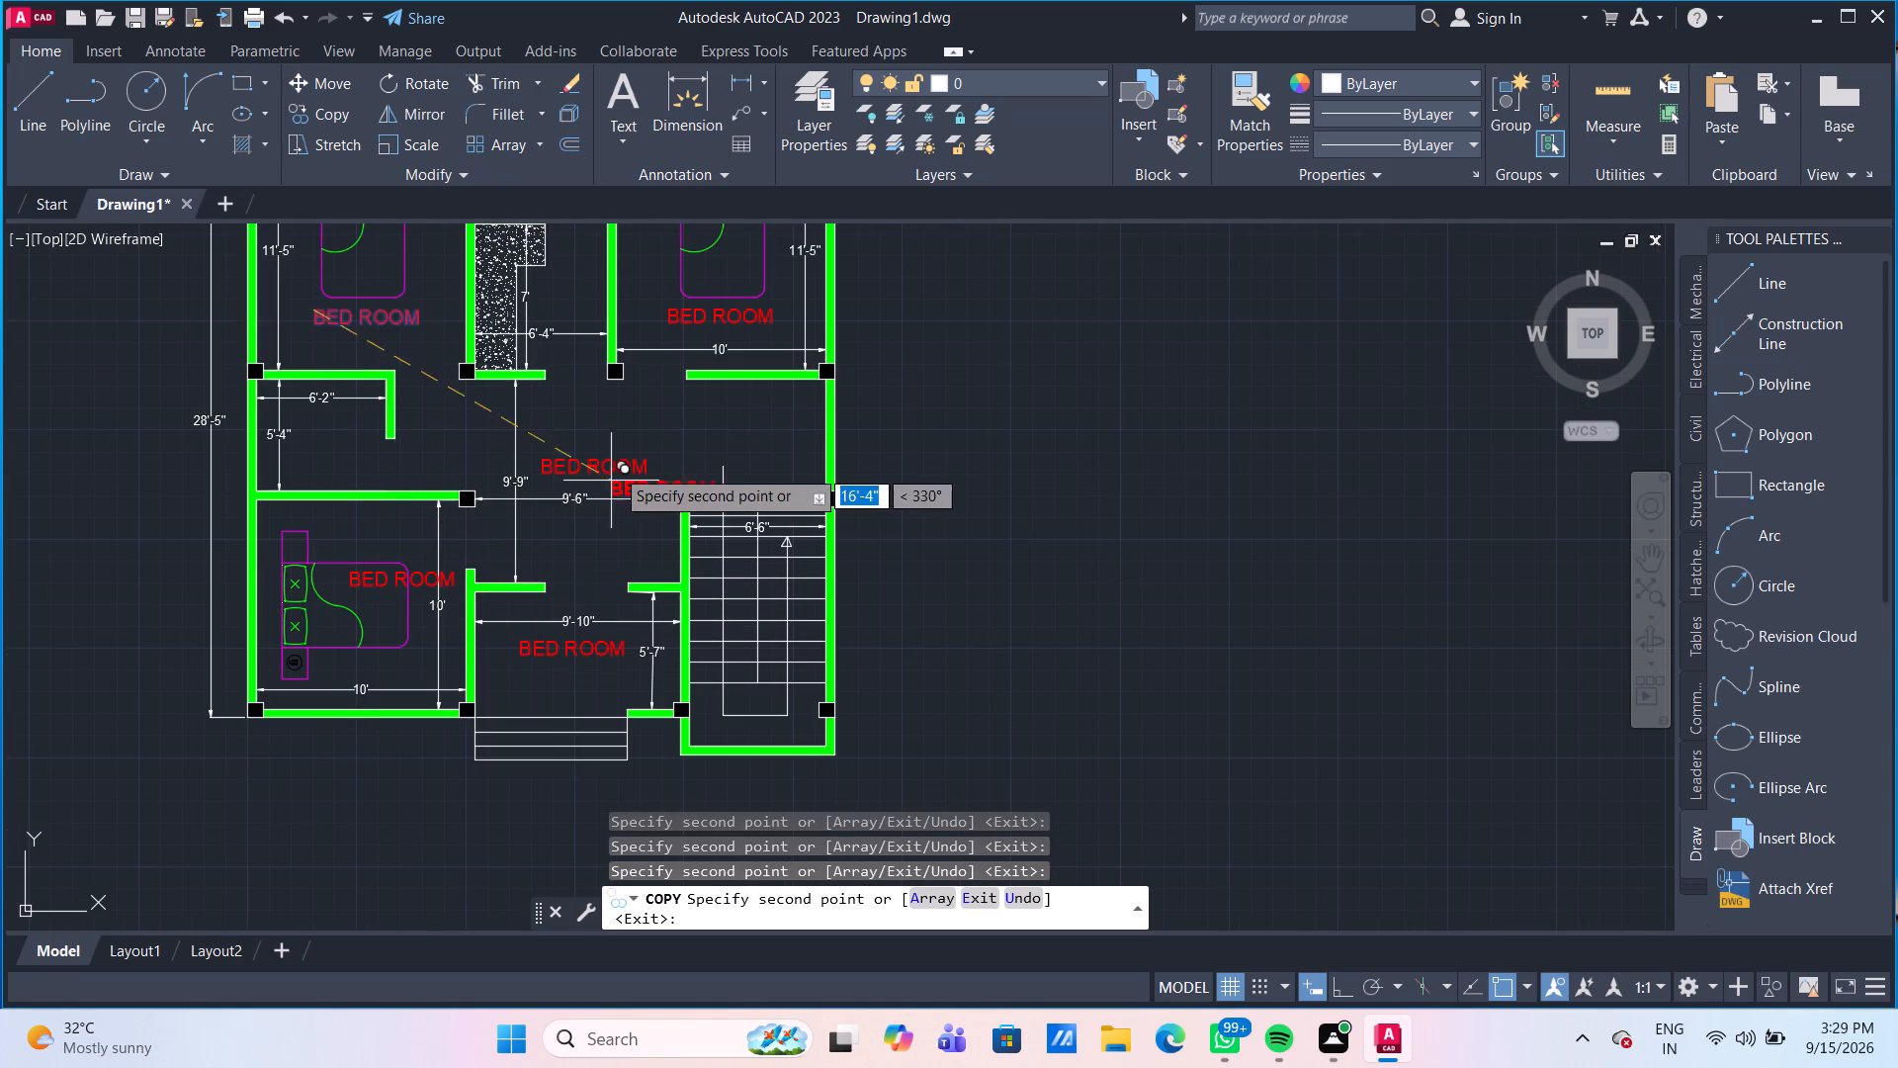
middle_drag(619, 399, 590, 562)
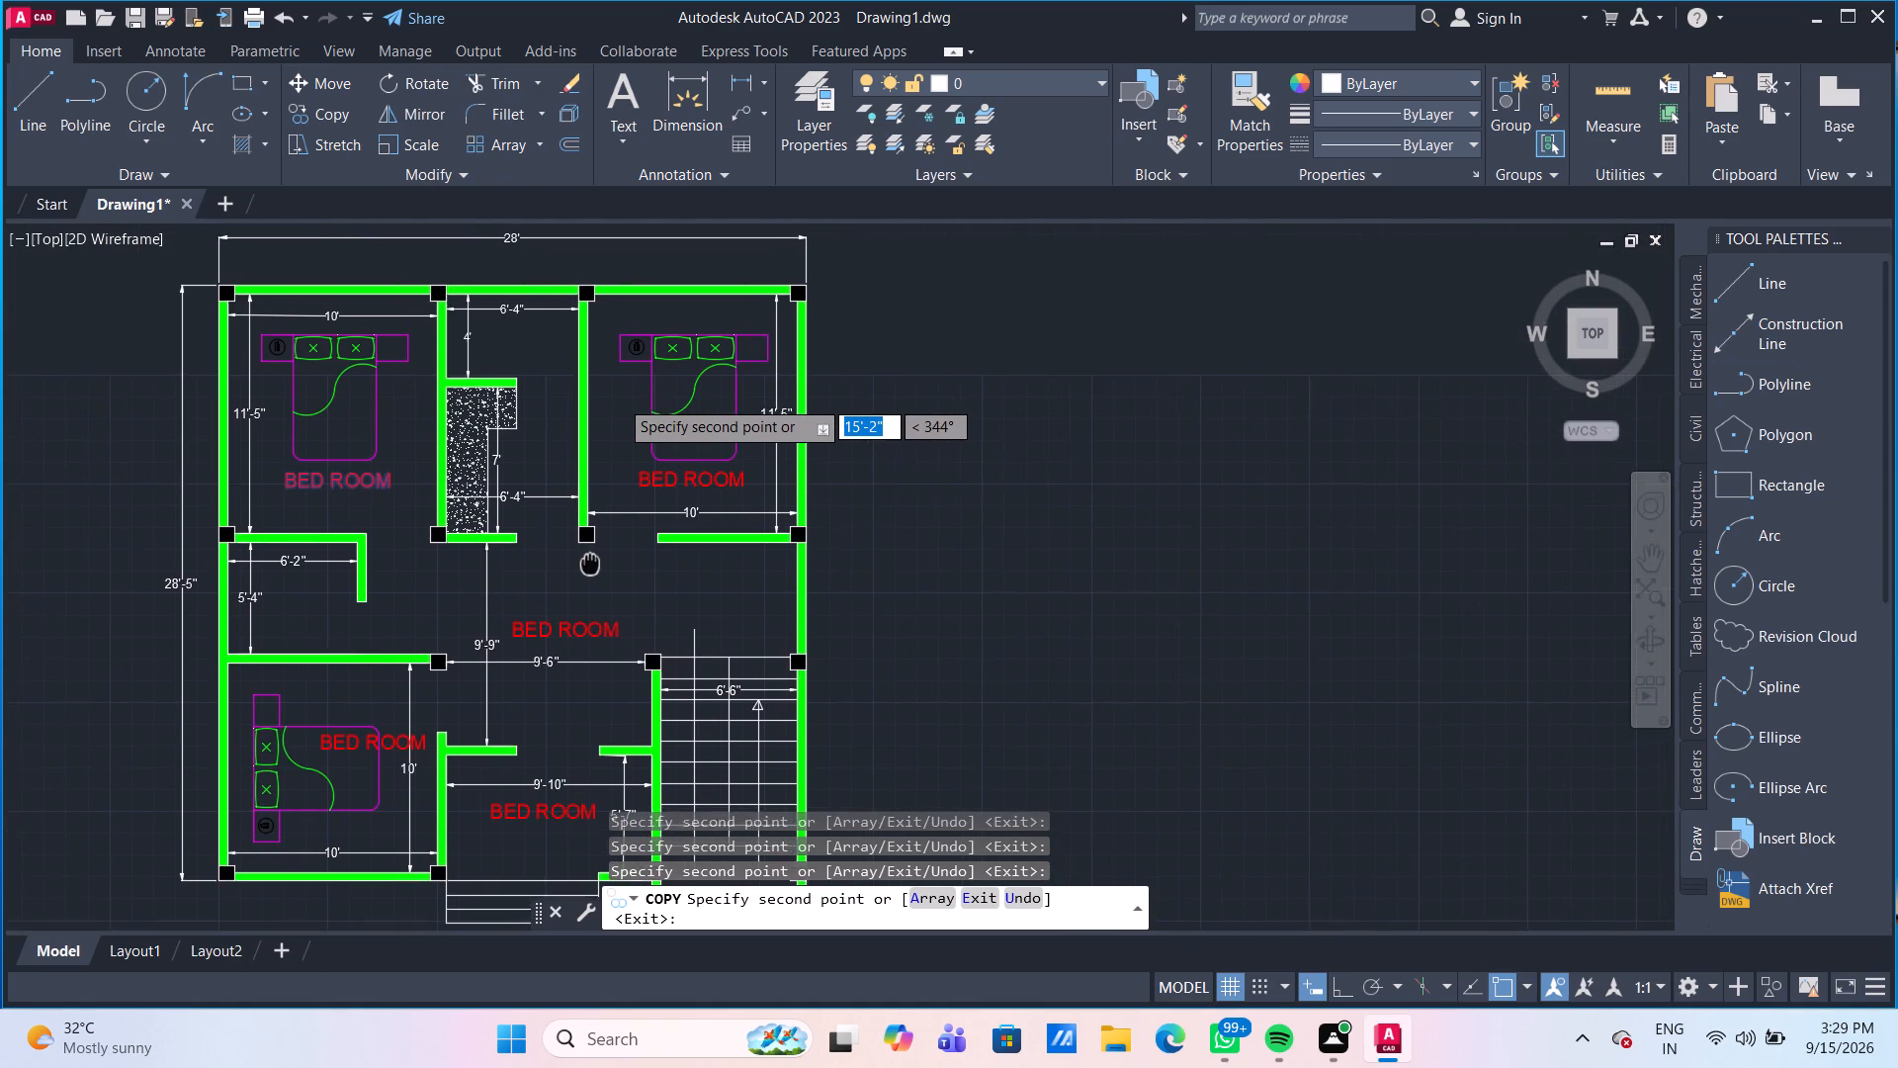
middle_drag(590, 562, 603, 608)
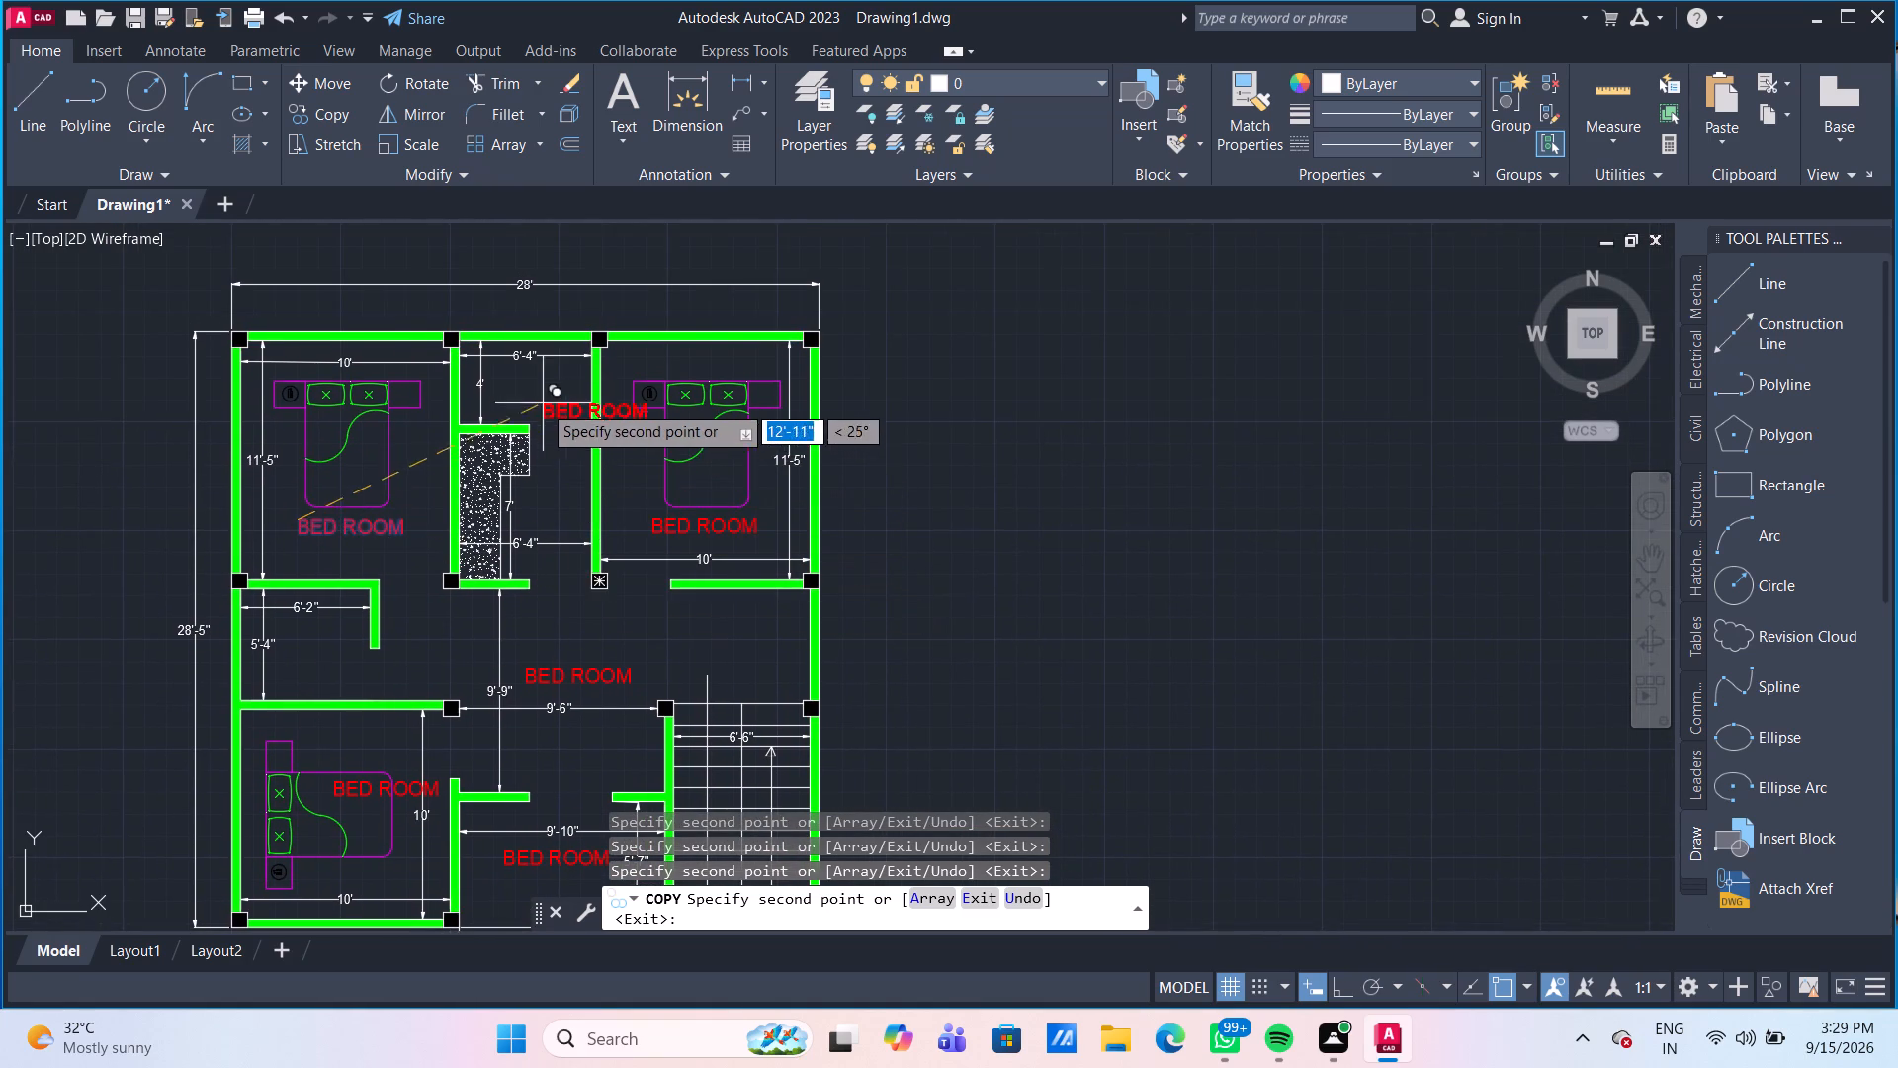
scroll(535, 399, up, 2)
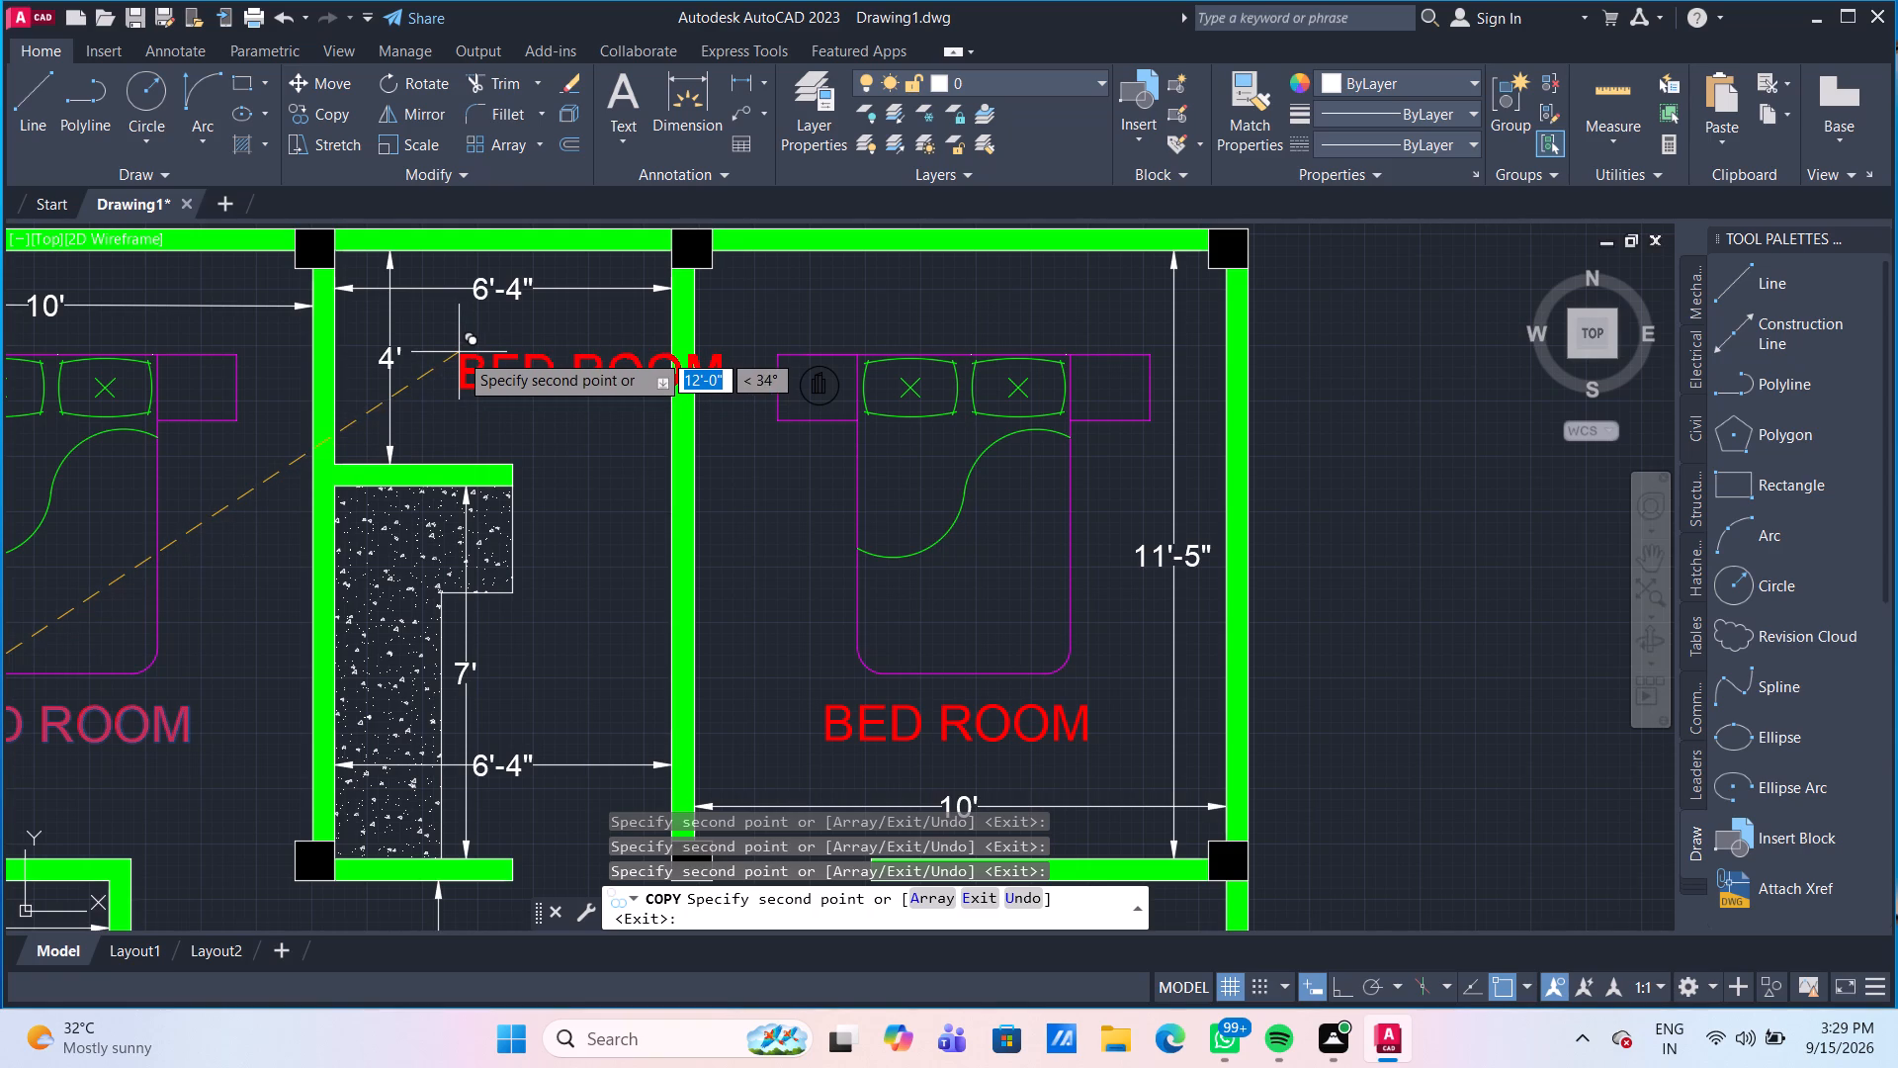
click(459, 352)
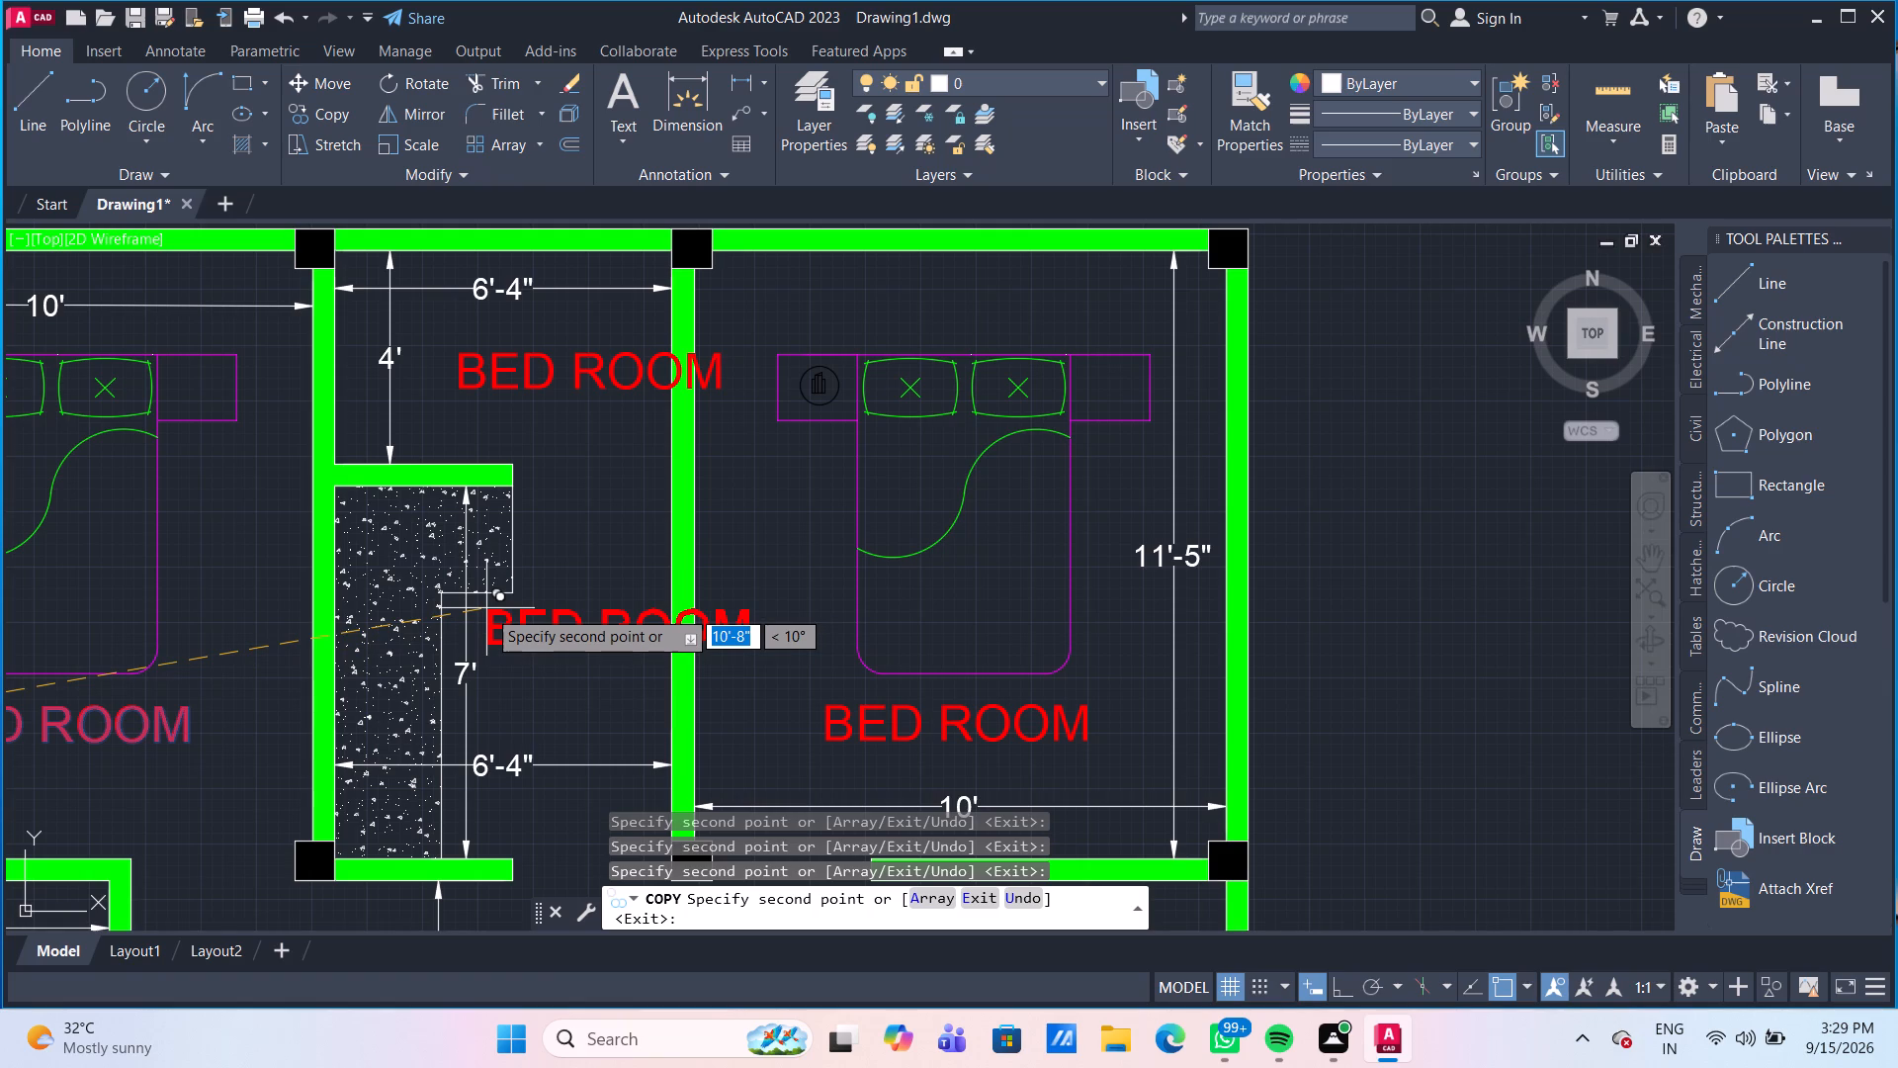
scroll(486, 608, up, 2)
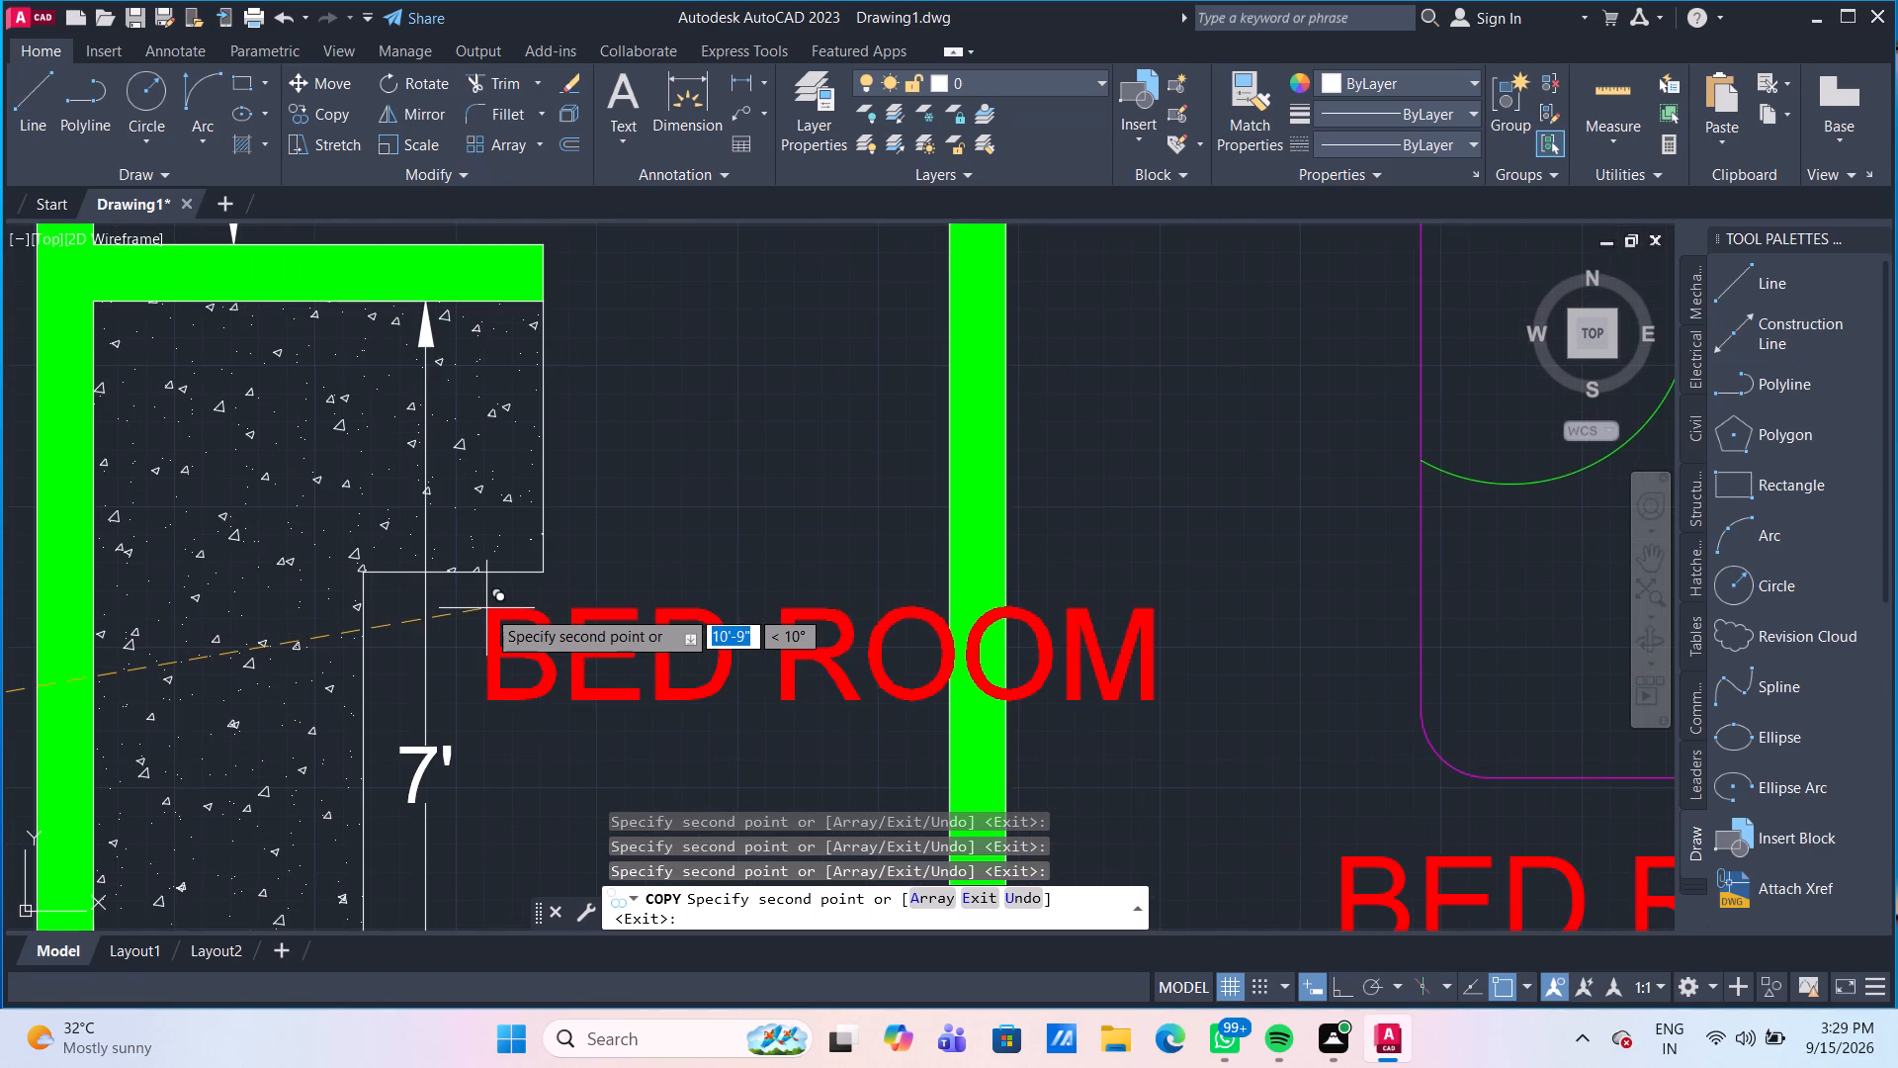
scroll(507, 662, down, 2)
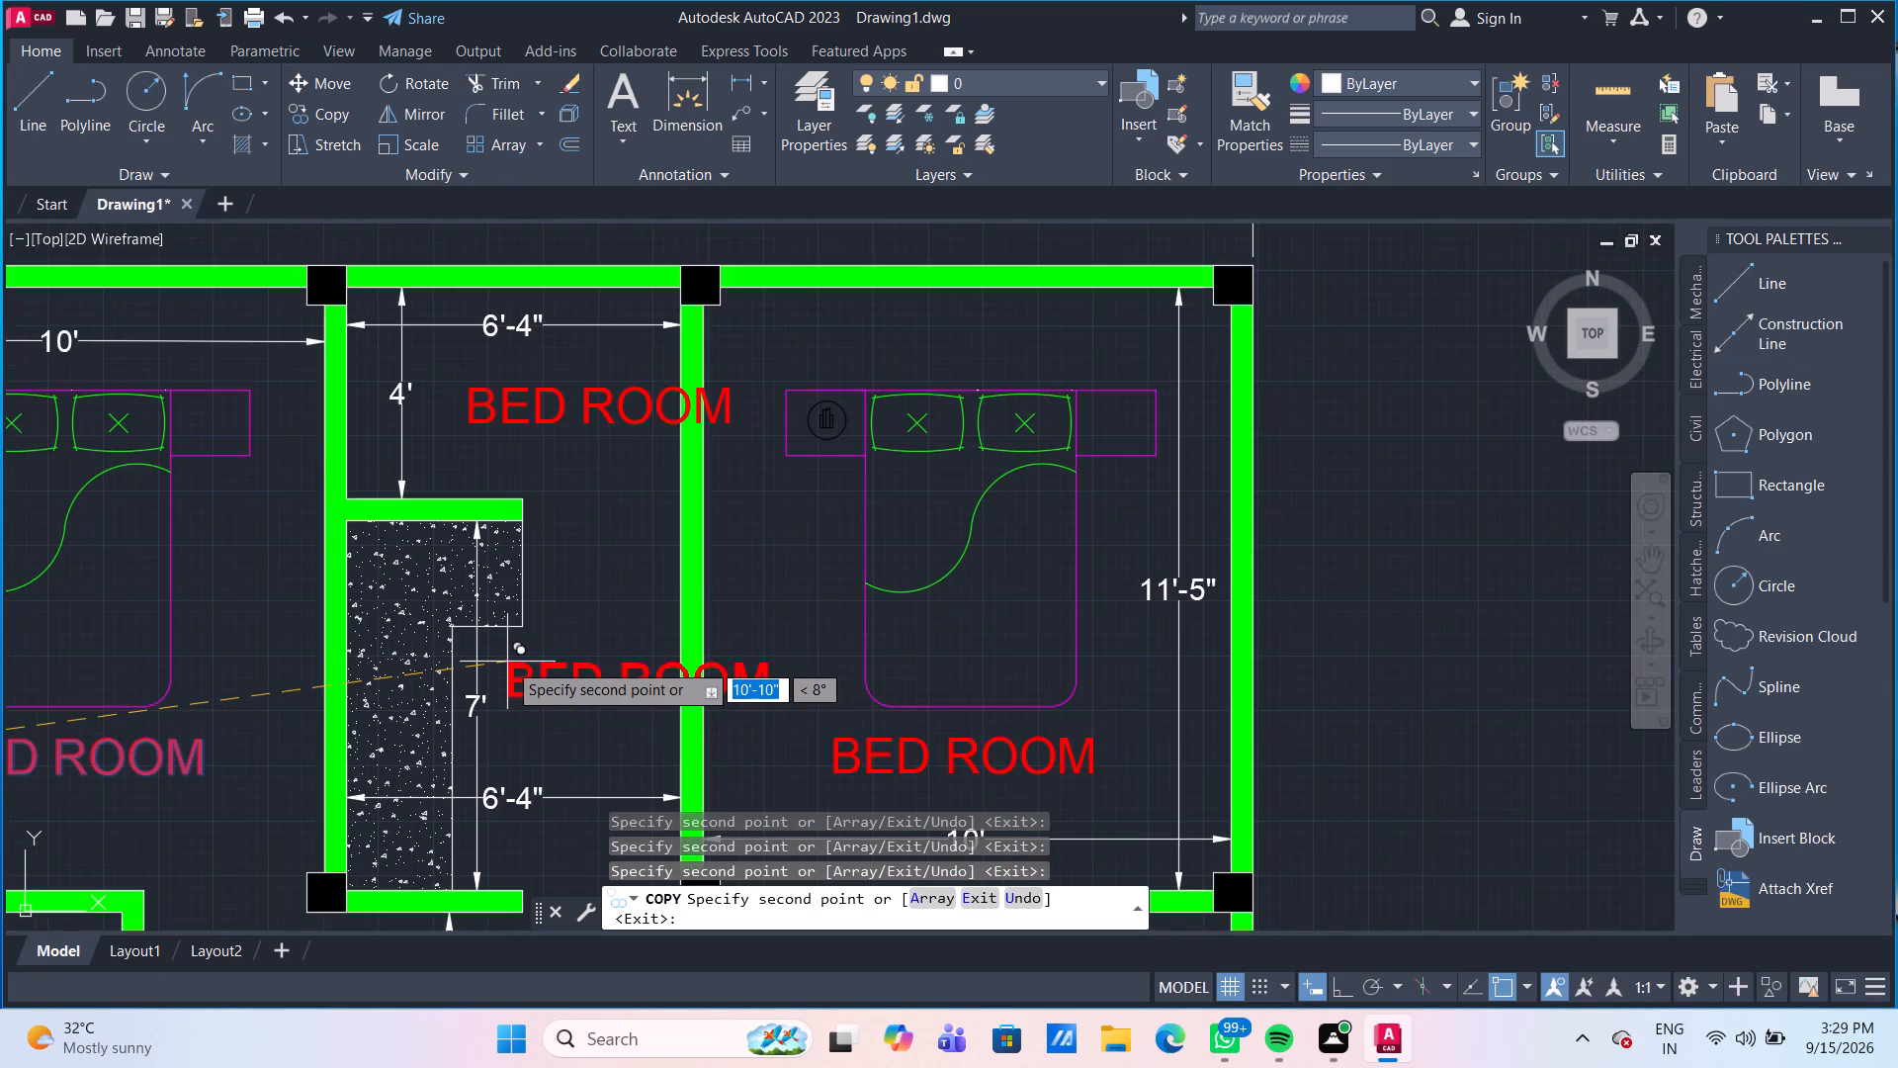
scroll(510, 663, up, 2)
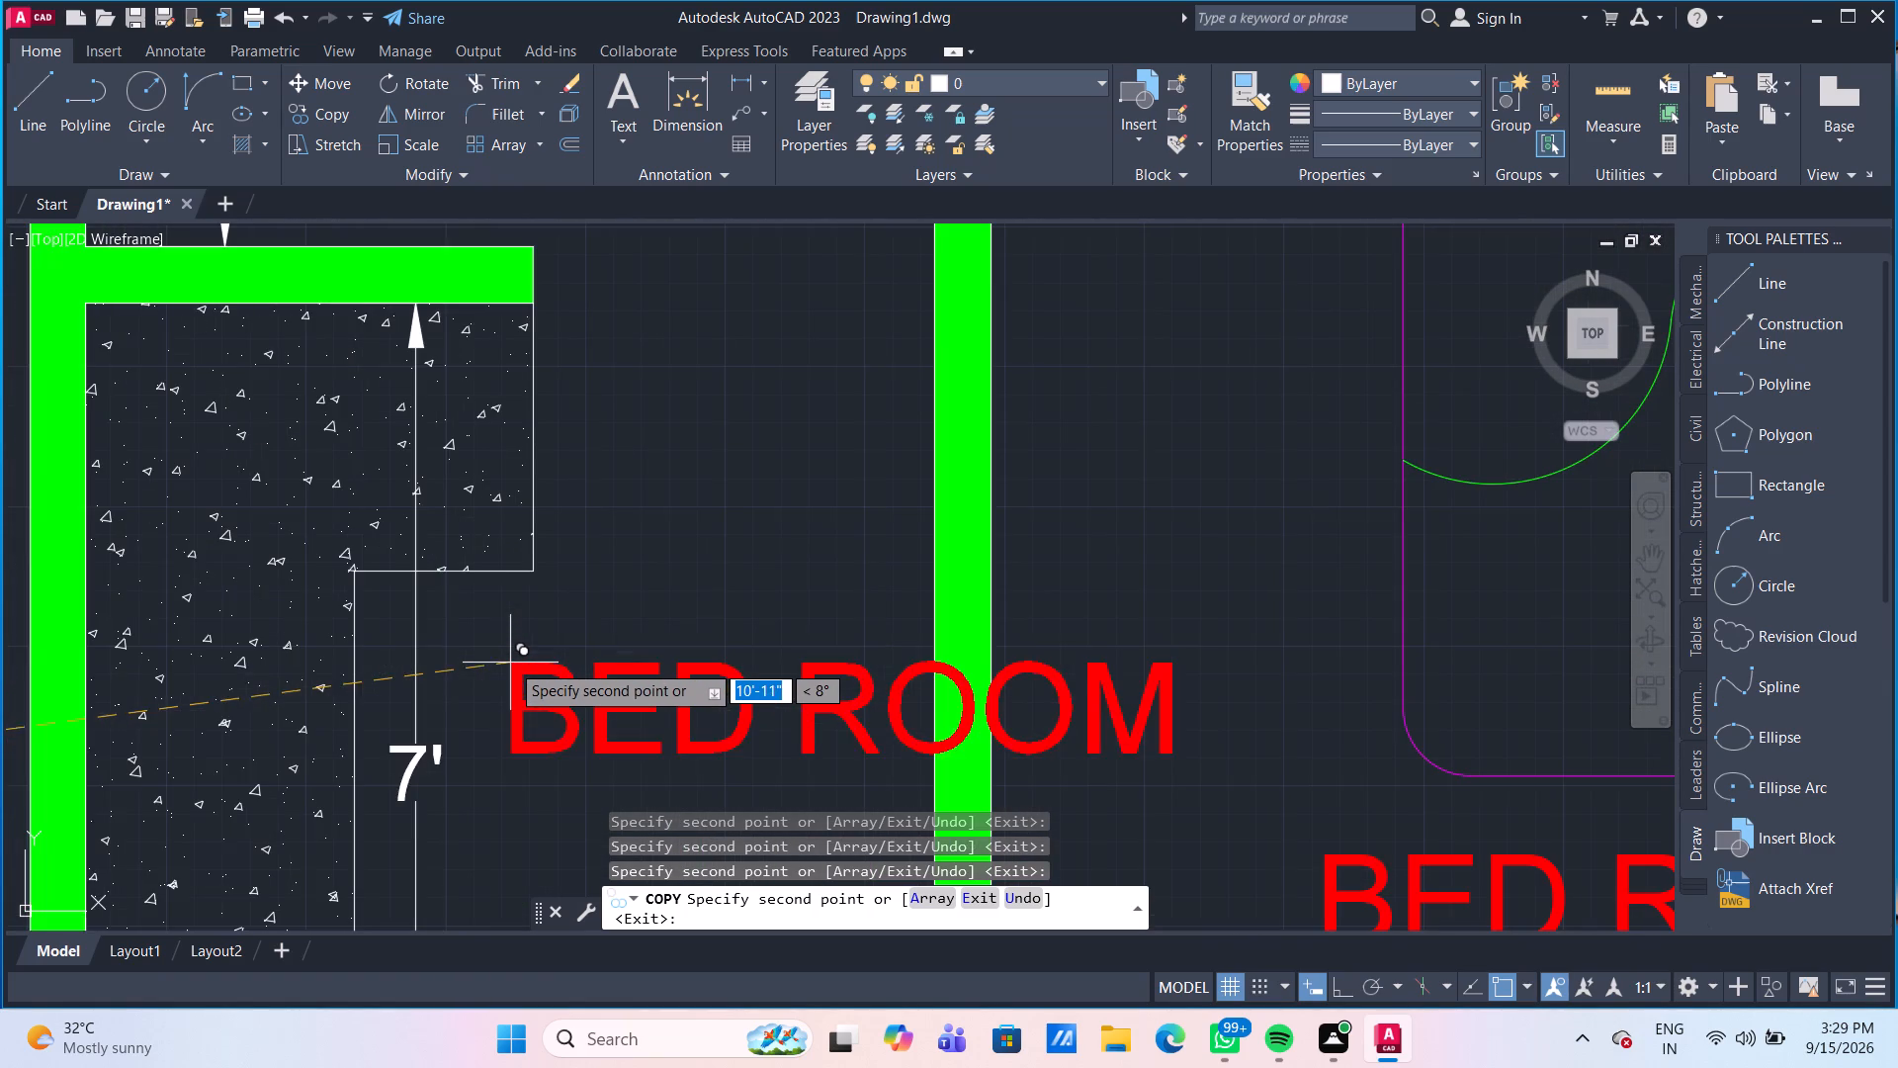
click(474, 622)
Place a copy of the label in the small 6'-2" by 5'-4" space between the two left-hand bedrooms.
scroll(486, 639, down, 2)
middle_drag(491, 594, 512, 458)
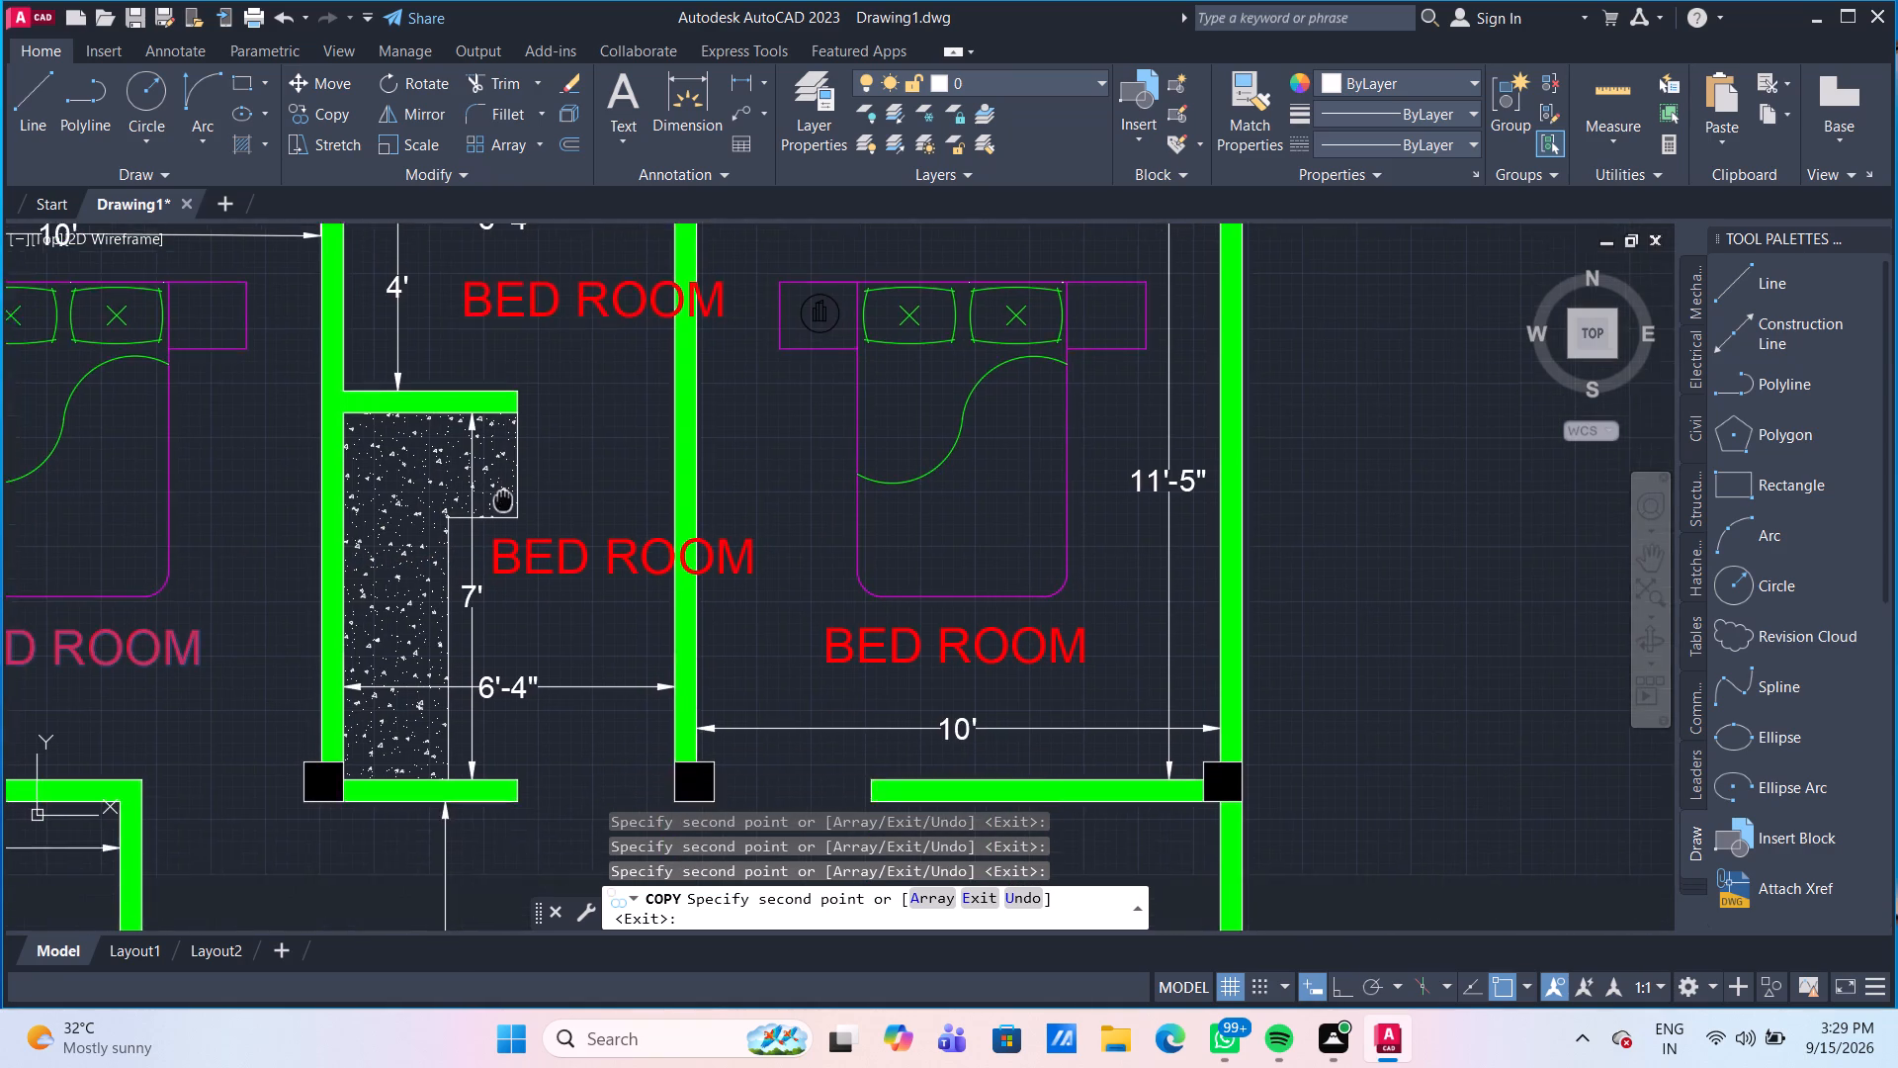
middle_drag(512, 458, 528, 359)
scroll(471, 513, down, 3)
middle_drag(385, 667, 472, 602)
scroll(472, 602, up, 1)
scroll(394, 563, up, 3)
middle_drag(504, 596, 1097, 522)
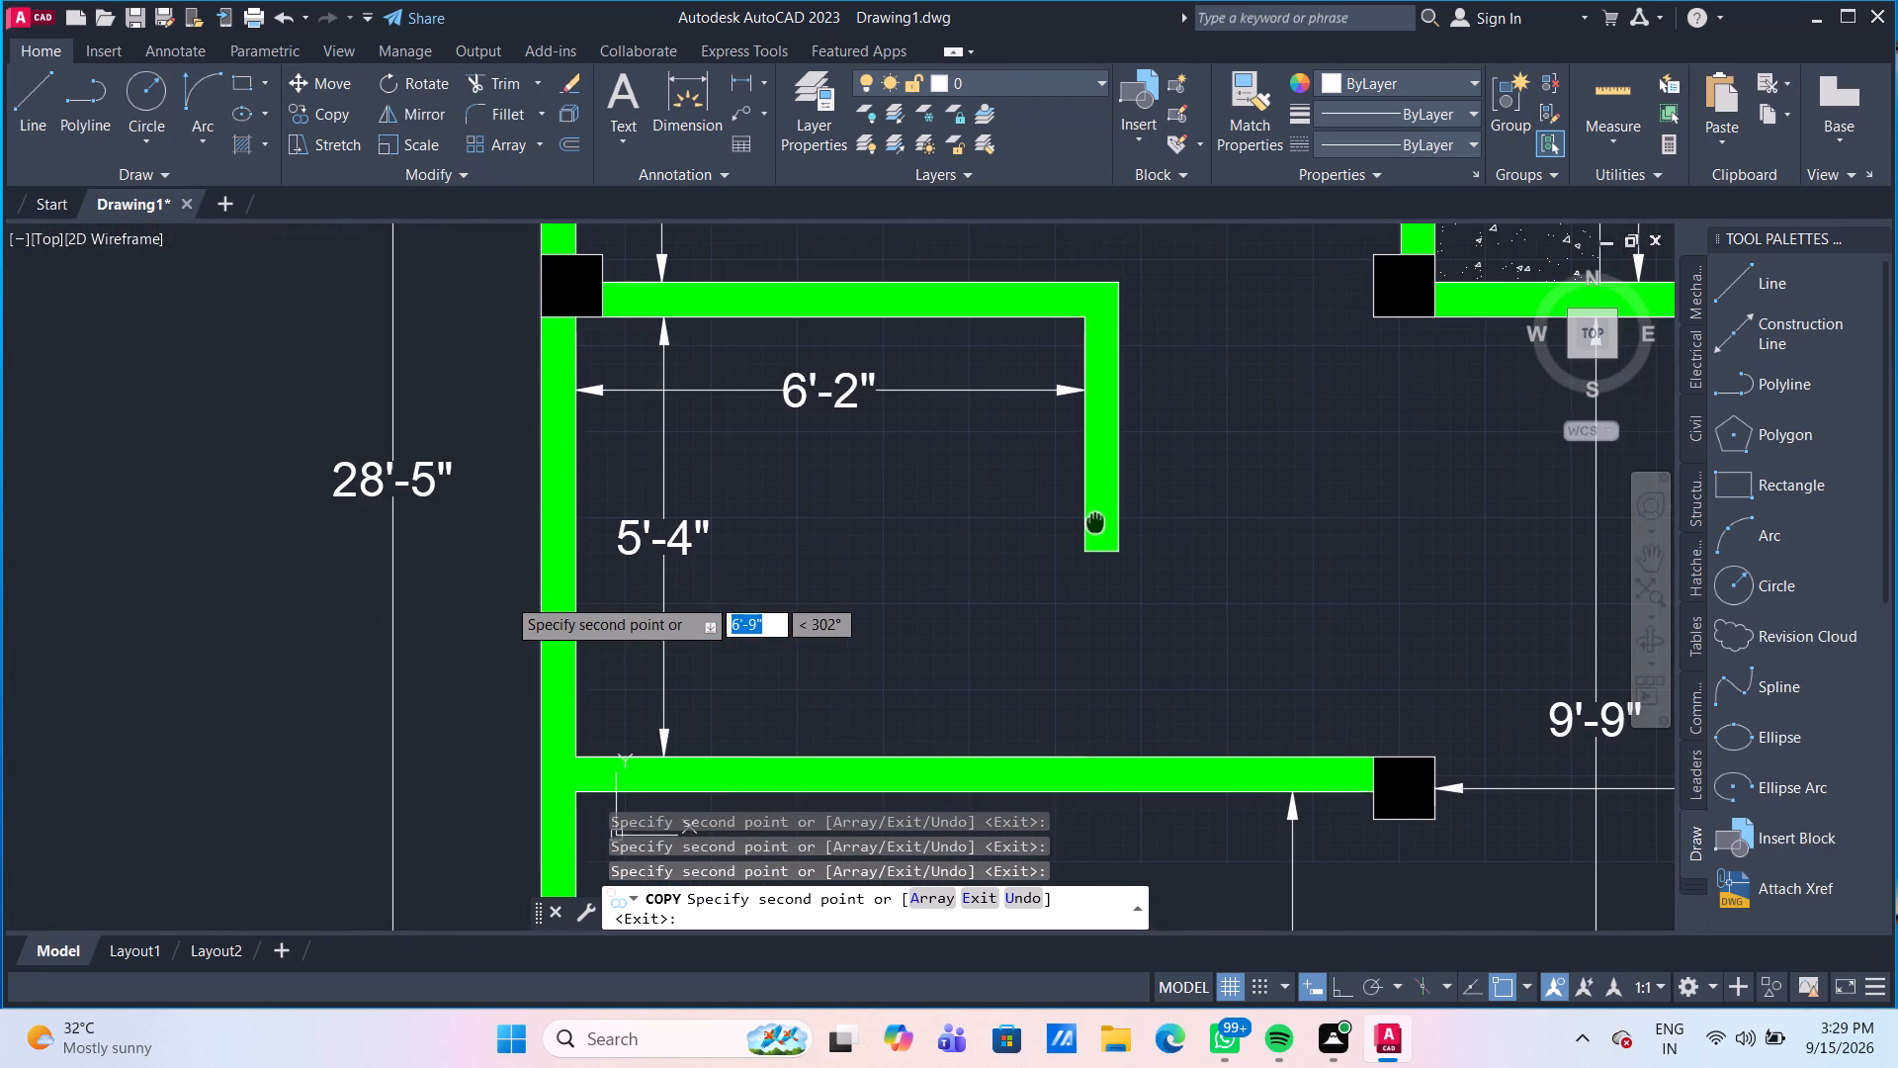
middle_drag(1097, 522, 1086, 536)
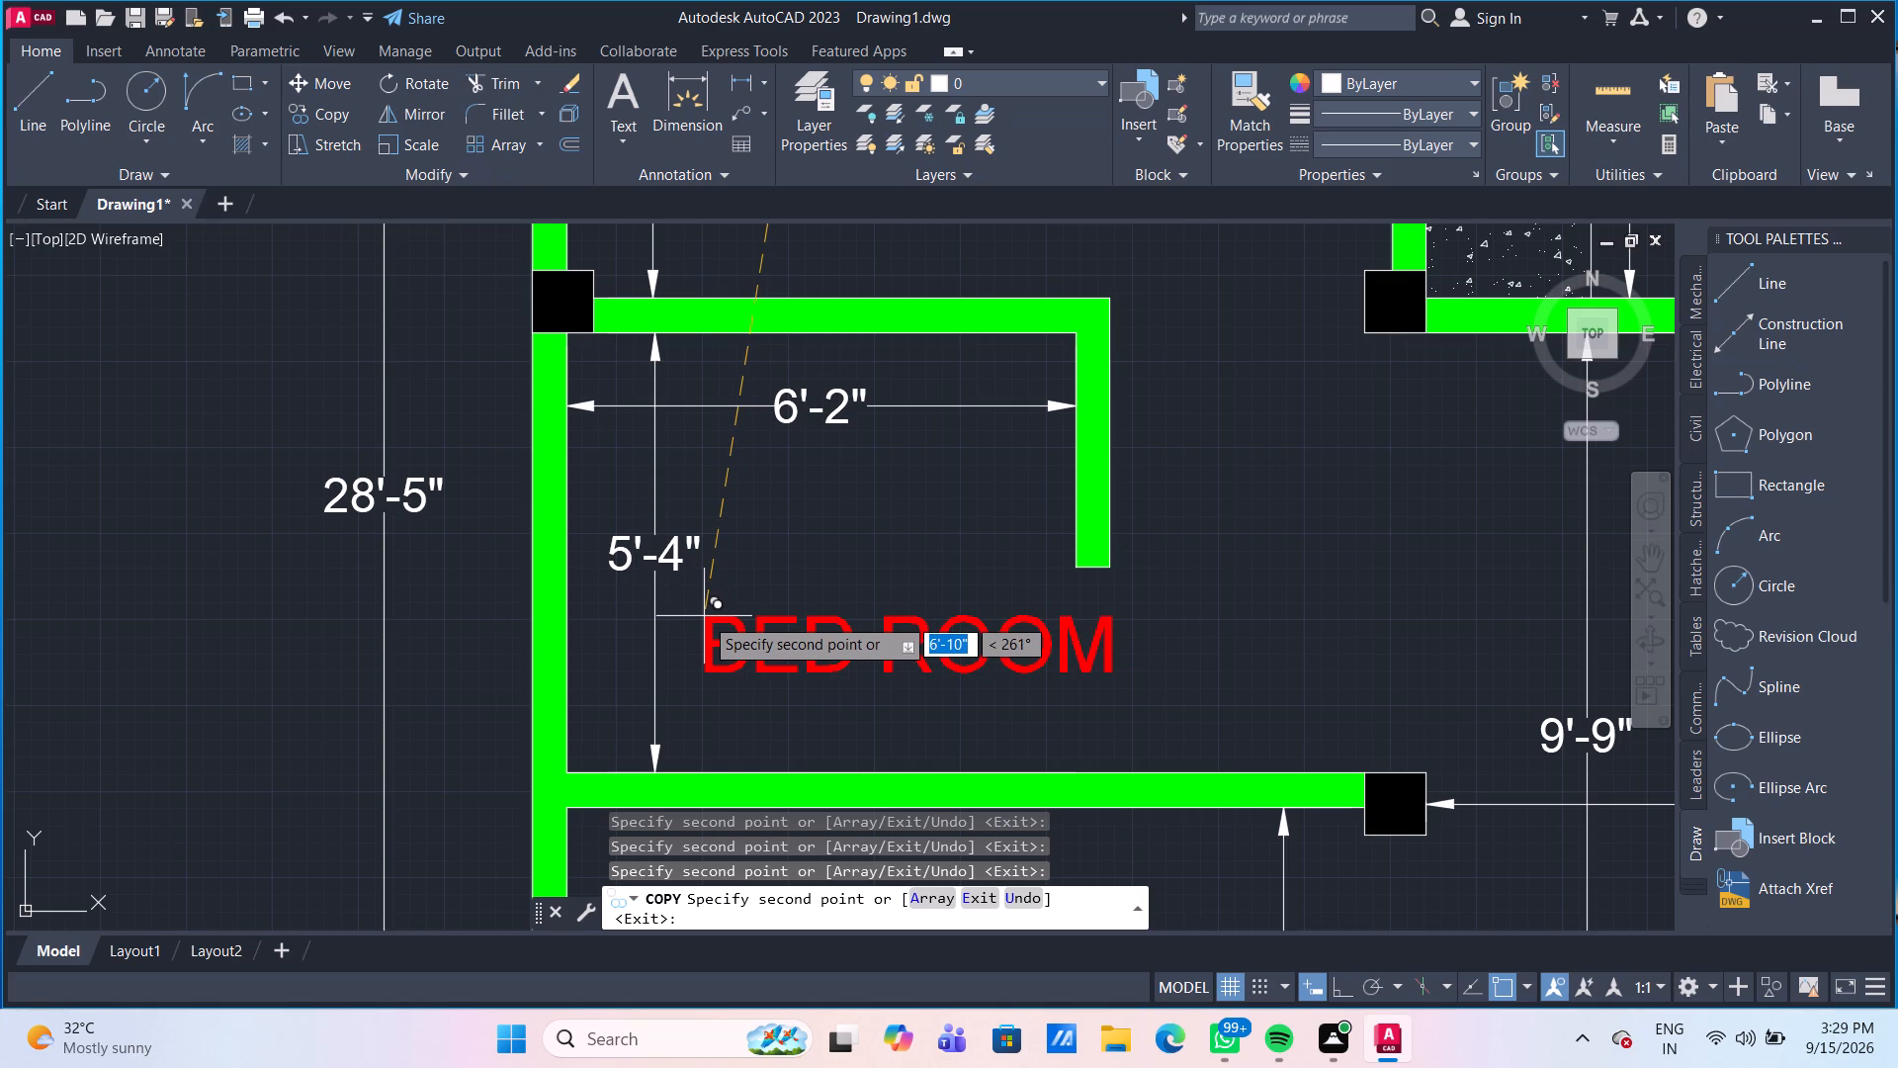
click(704, 616)
Place a last copy of the label just above the staircase's top step and end the copying.
scroll(704, 616, down, 4)
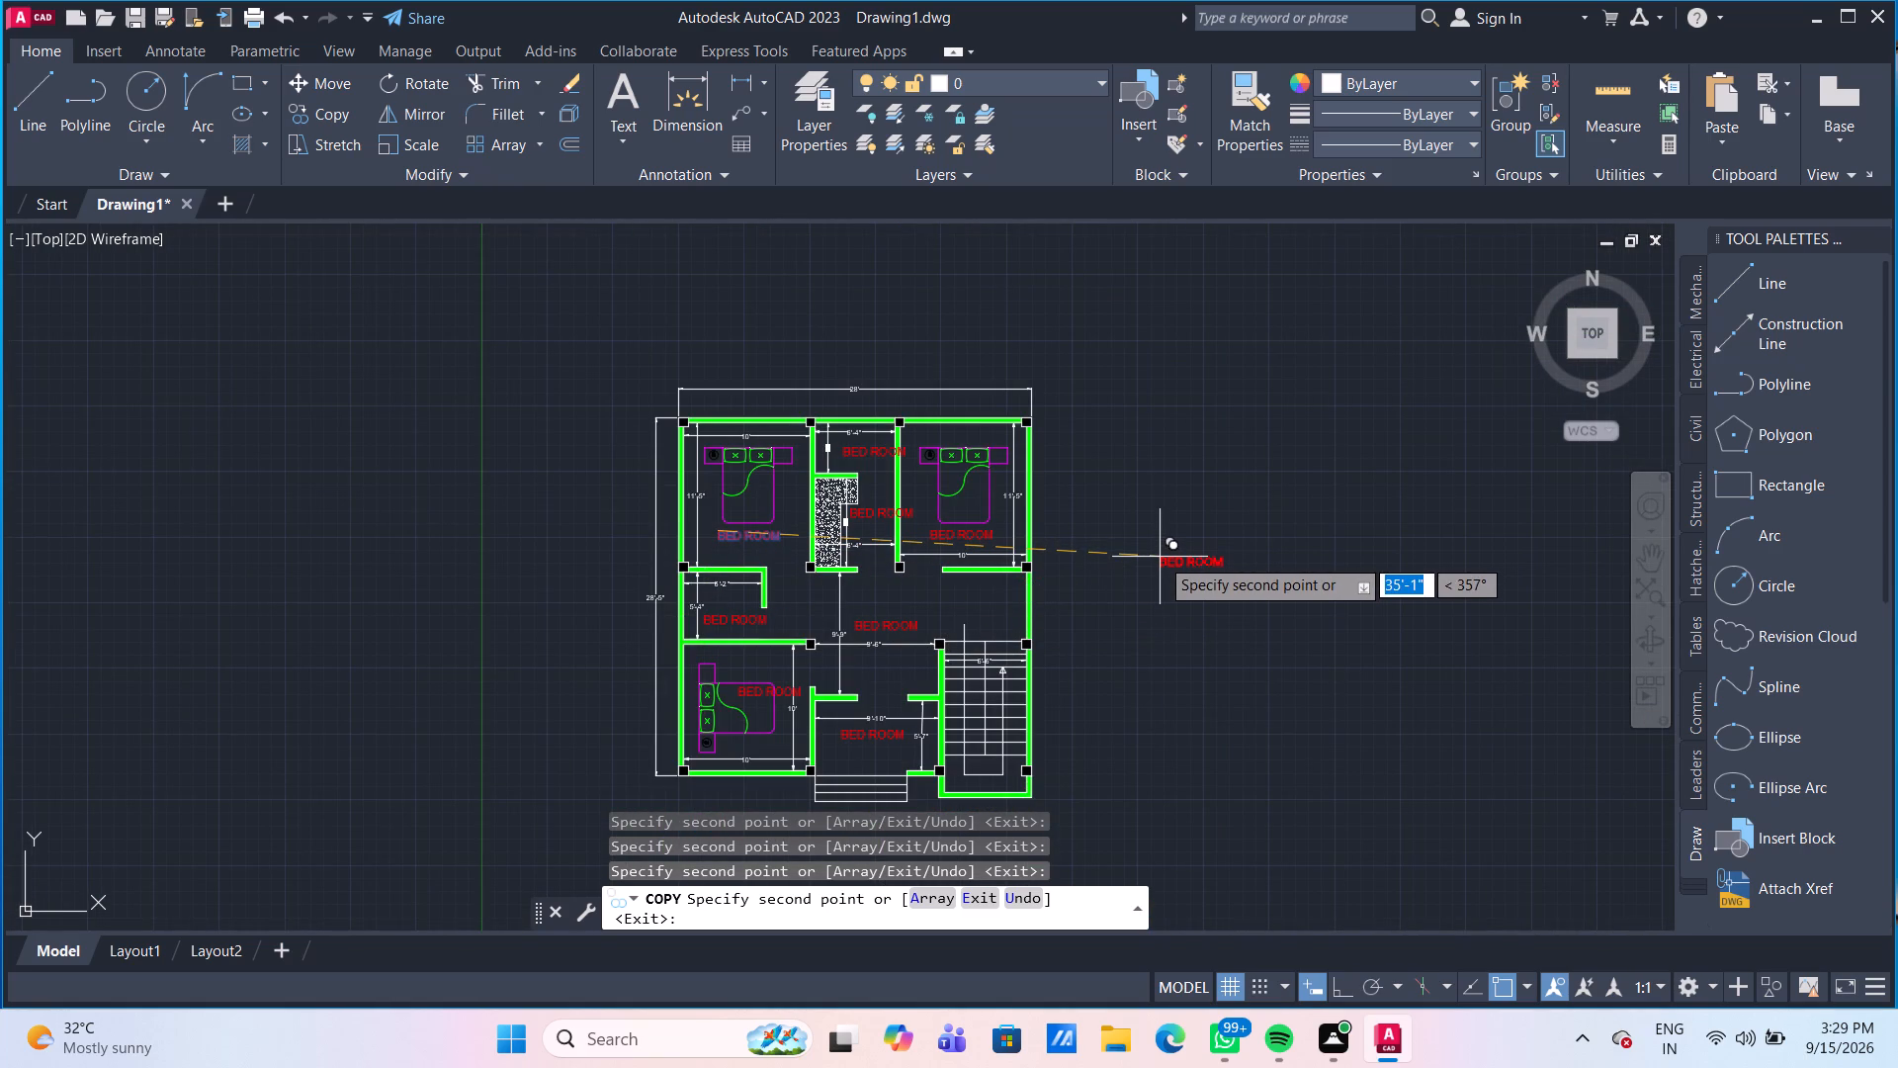
scroll(1064, 584, up, 3)
middle_drag(877, 677, 800, 520)
scroll(798, 519, up, 1)
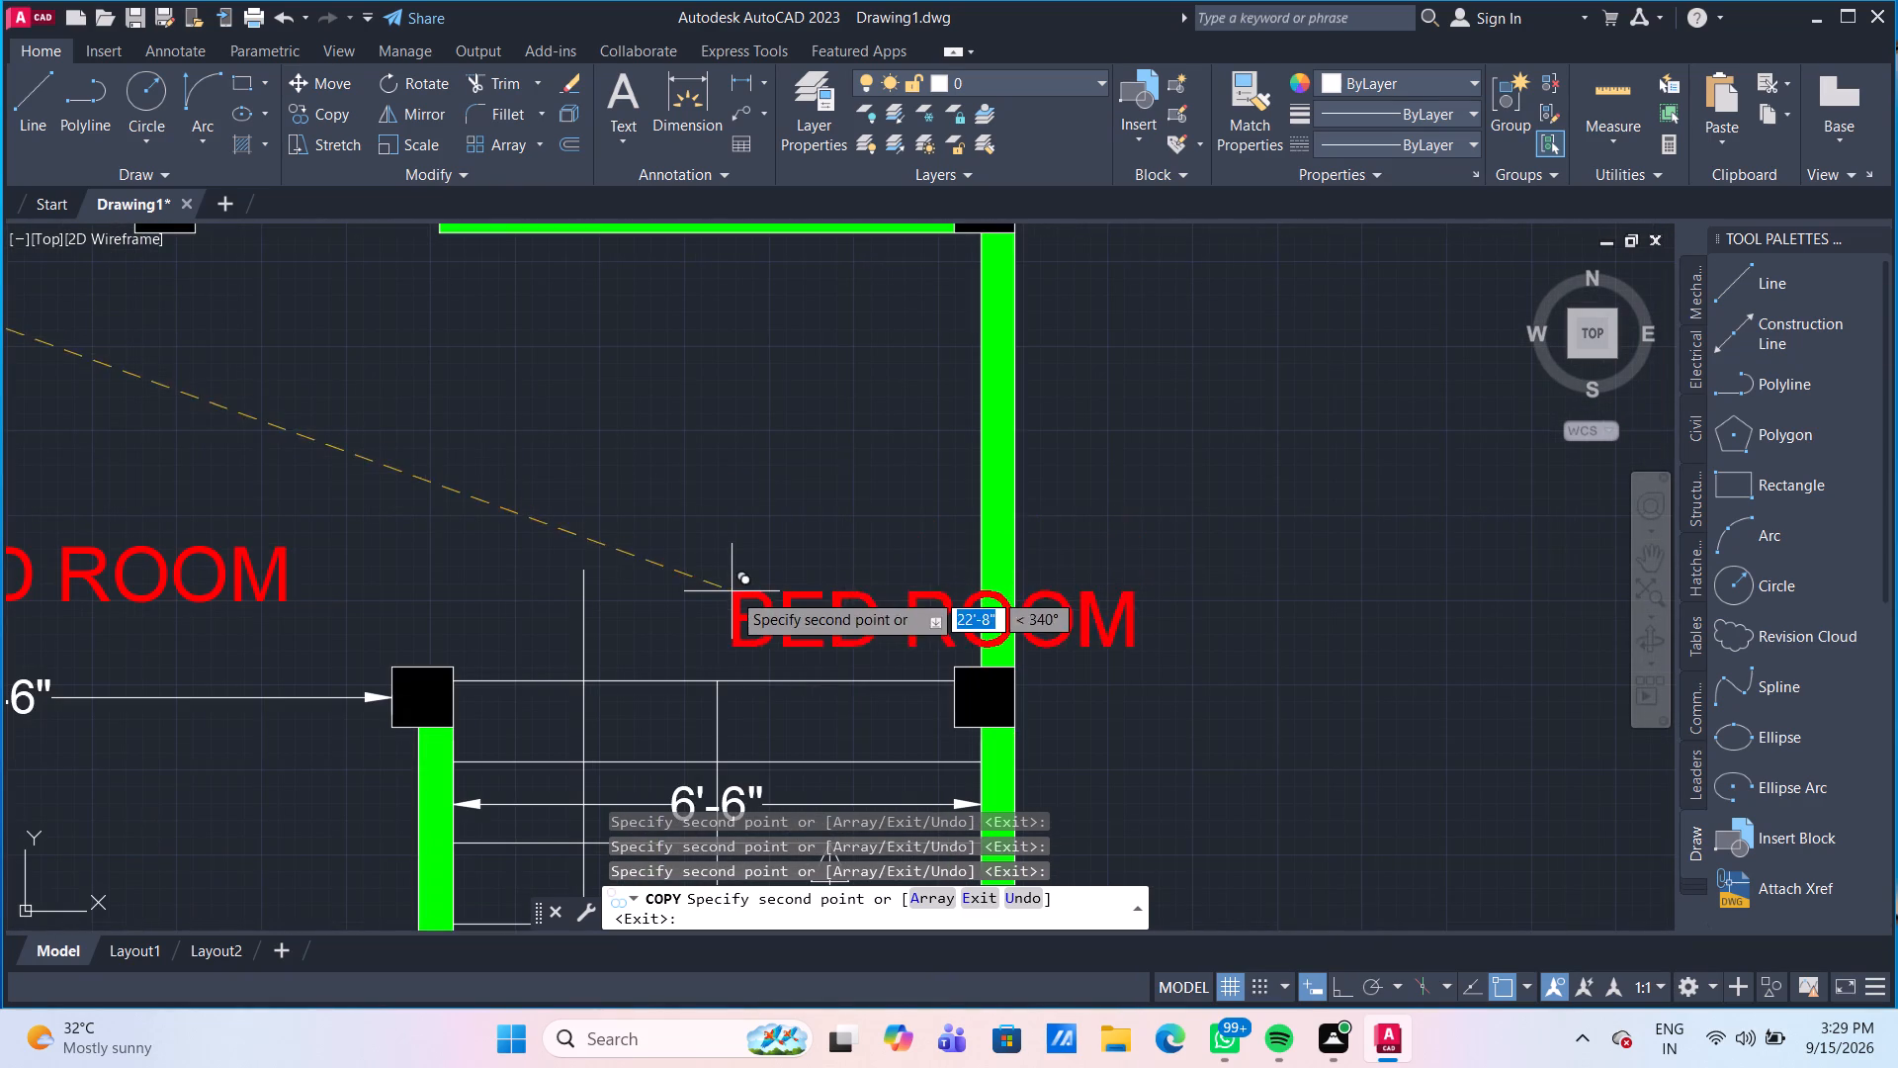
click(621, 610)
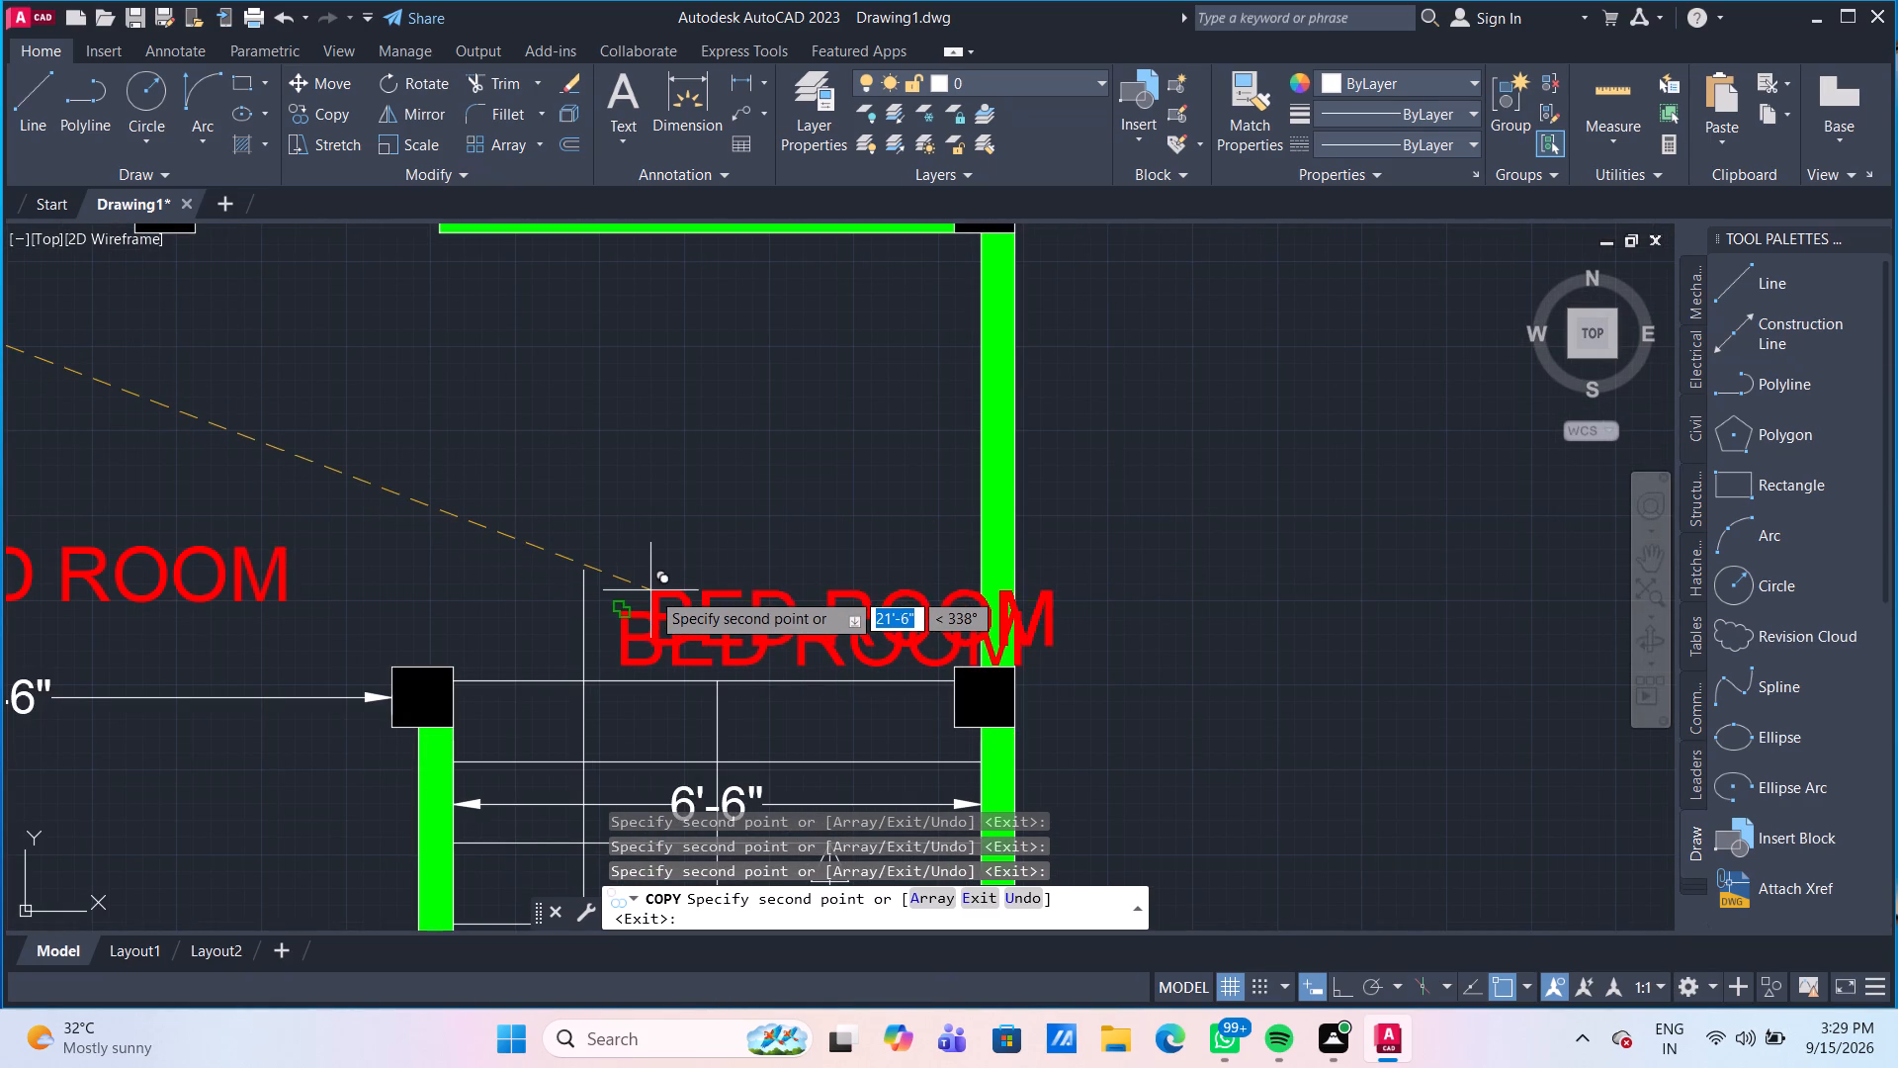
key(Escape)
scroll(693, 563, down, 2)
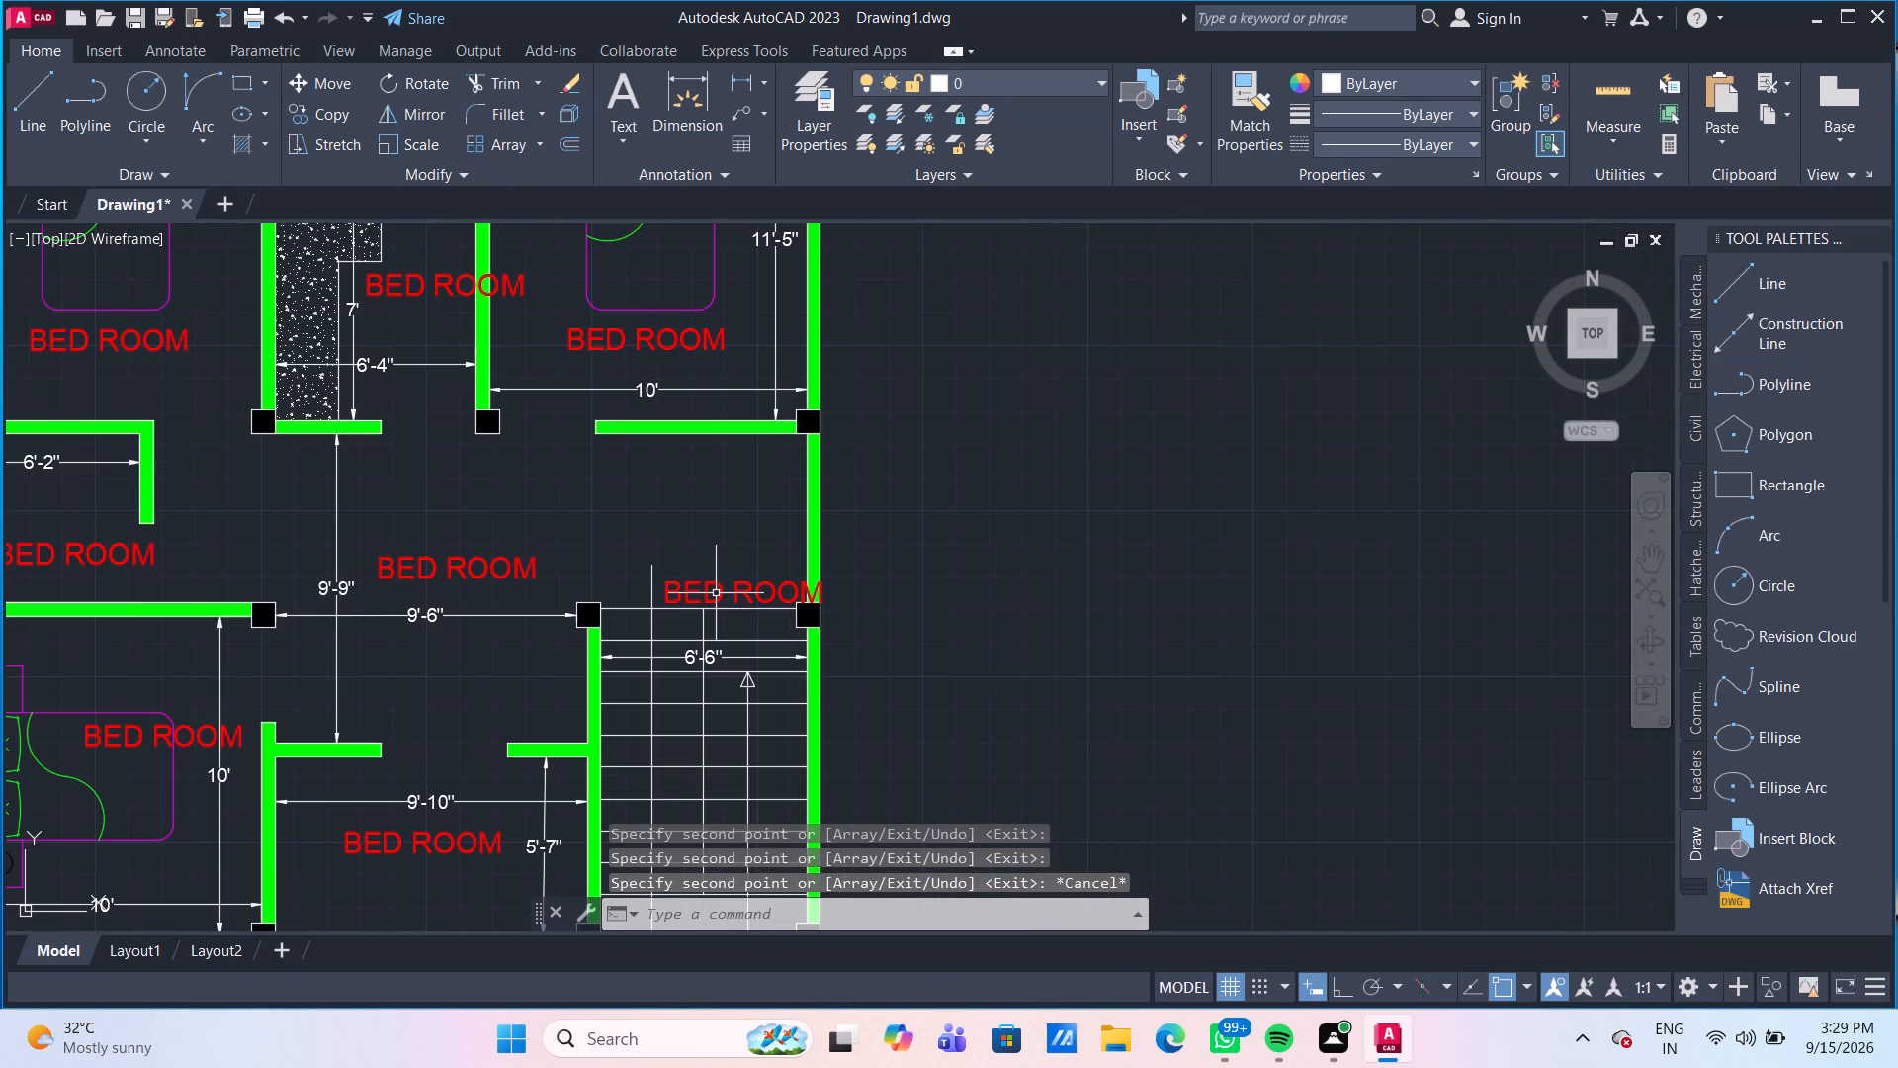
Move the label above the staircase slightly upward, about 7" farther from the top step.
click(716, 593)
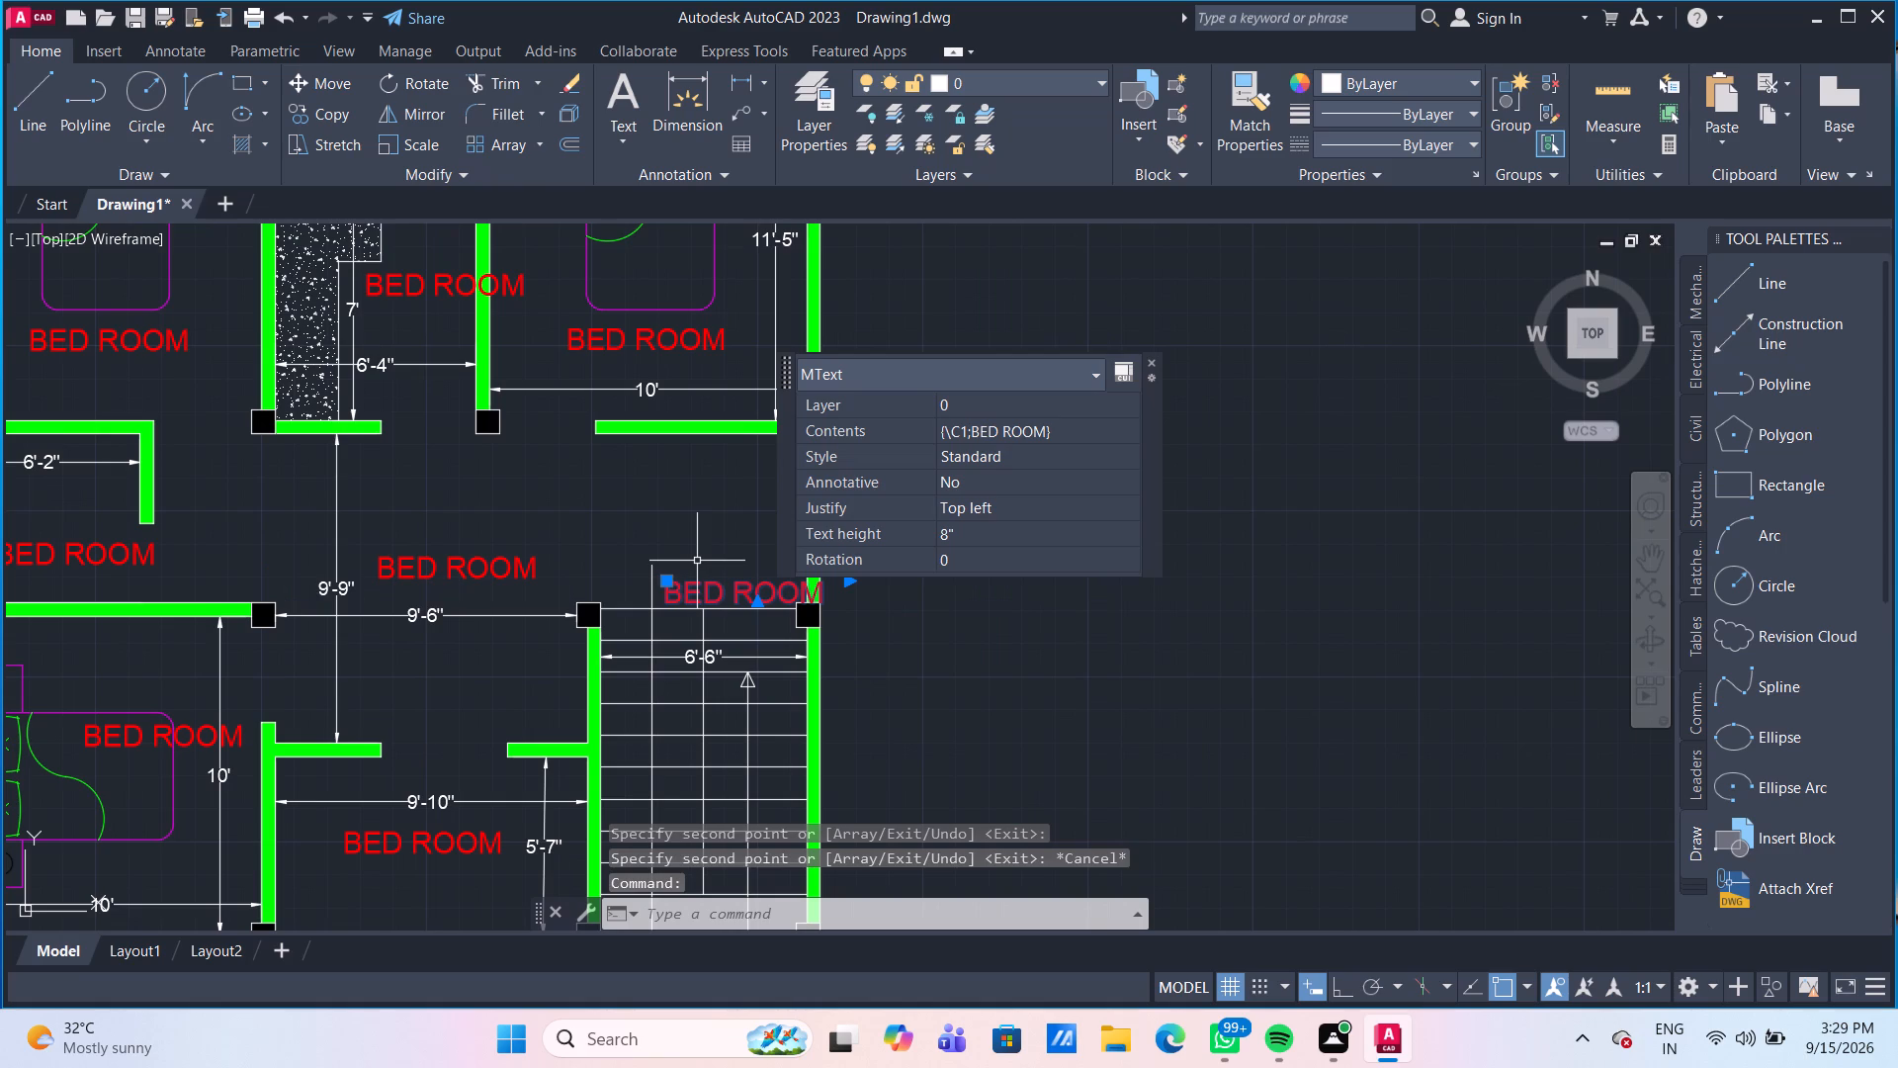
key(m)
key(Return)
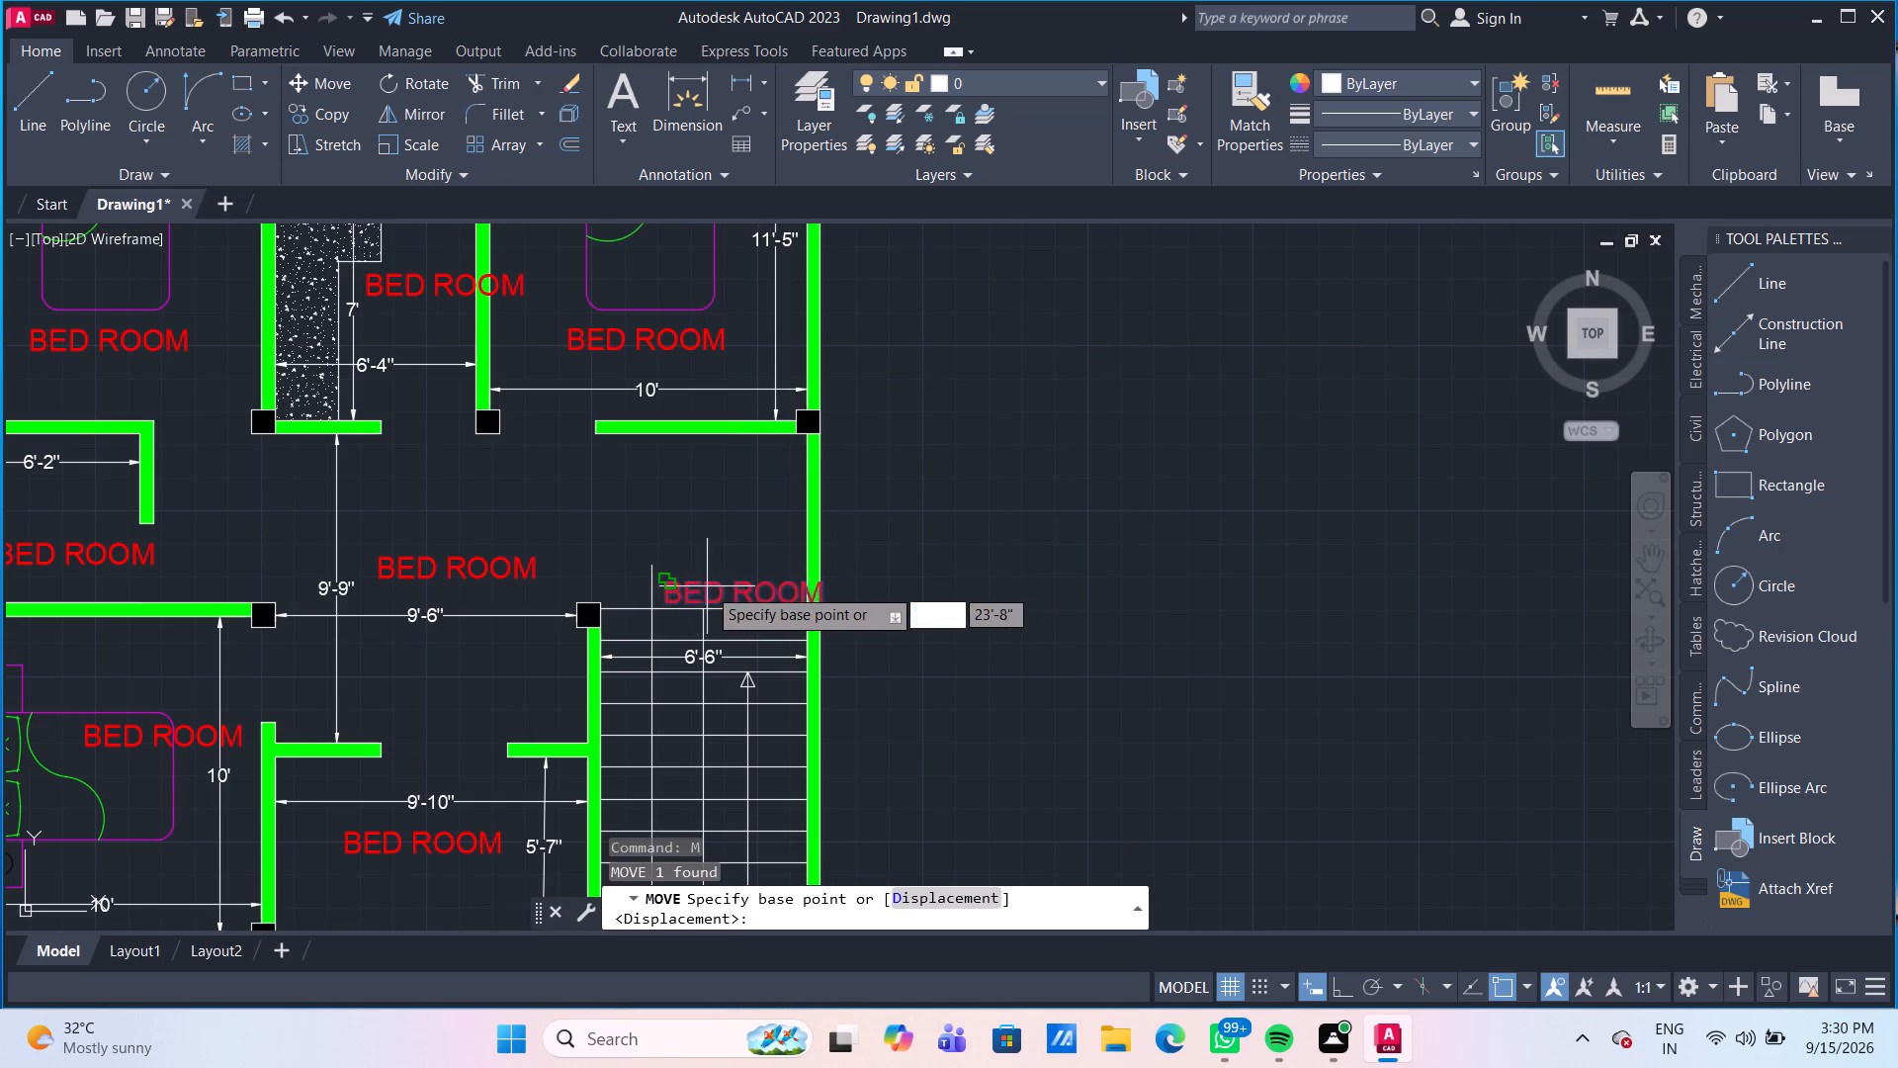
scroll(707, 586, up, 2)
click(712, 586)
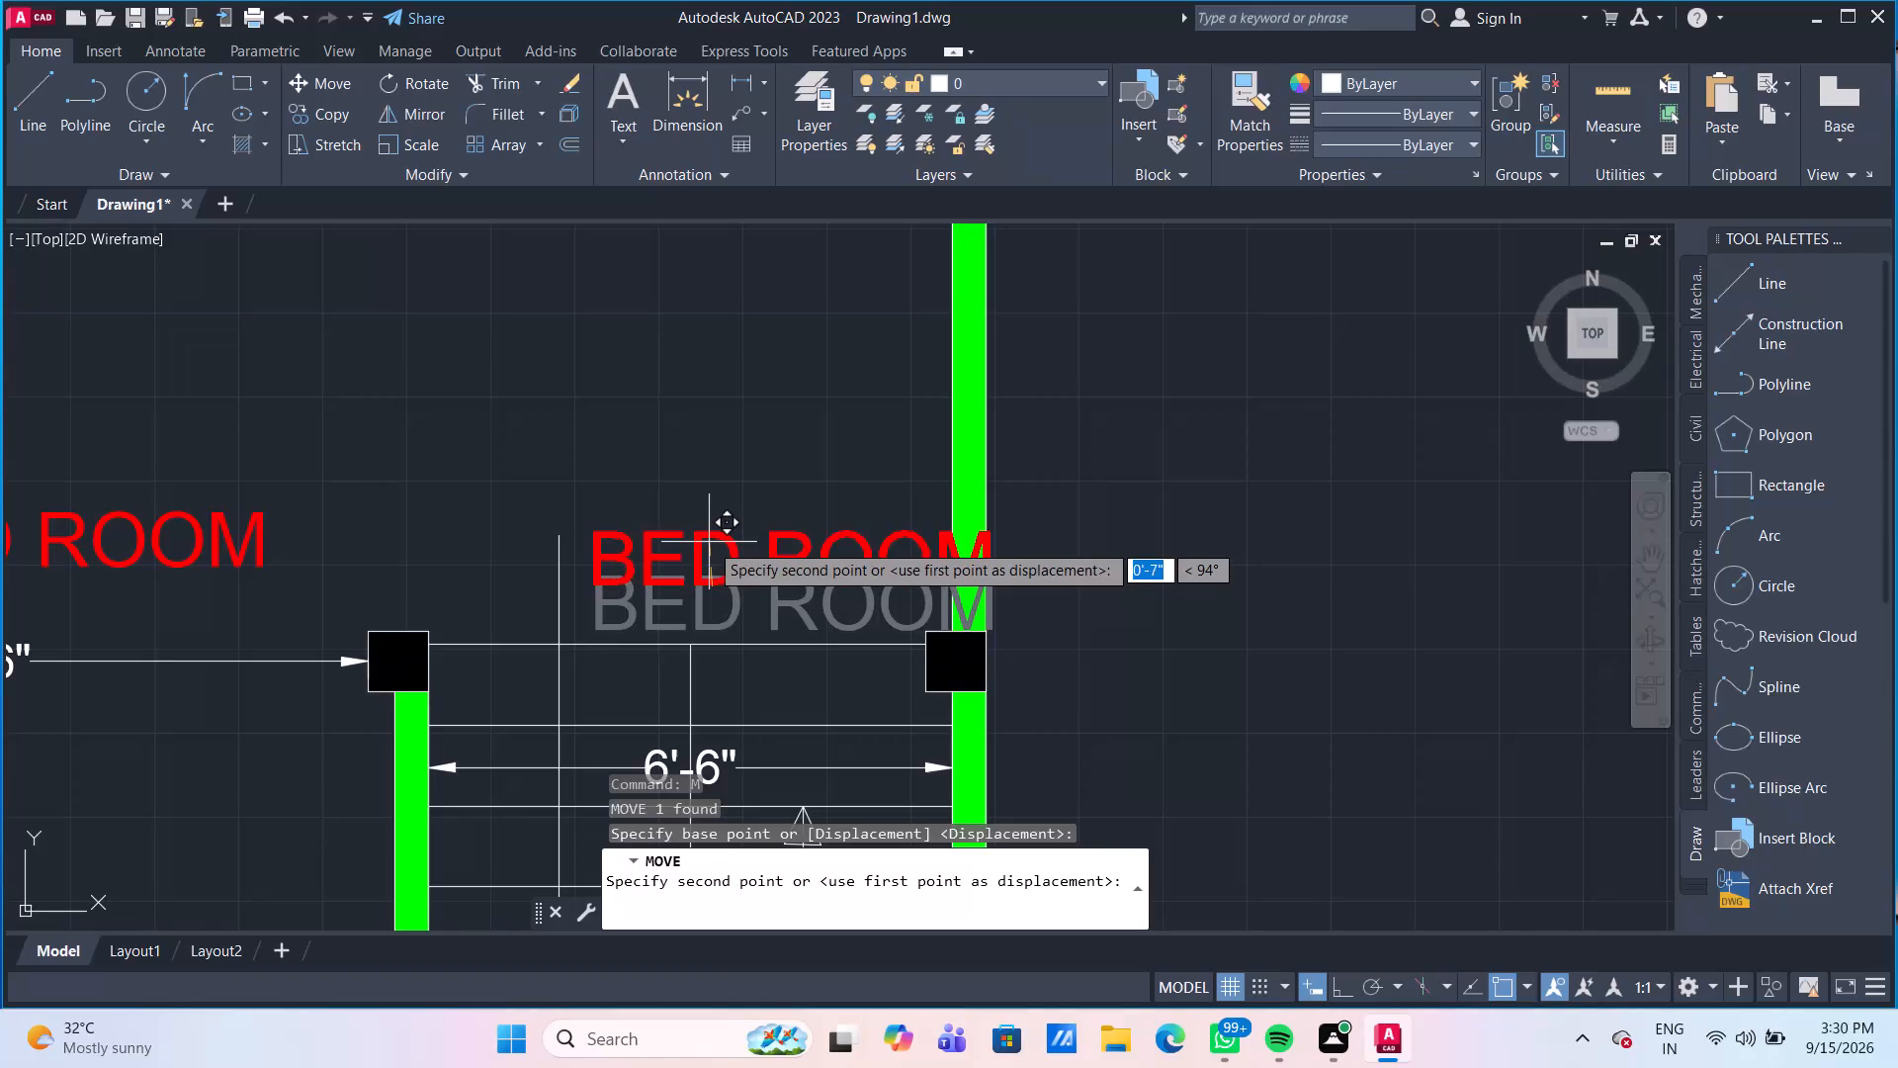
click(709, 536)
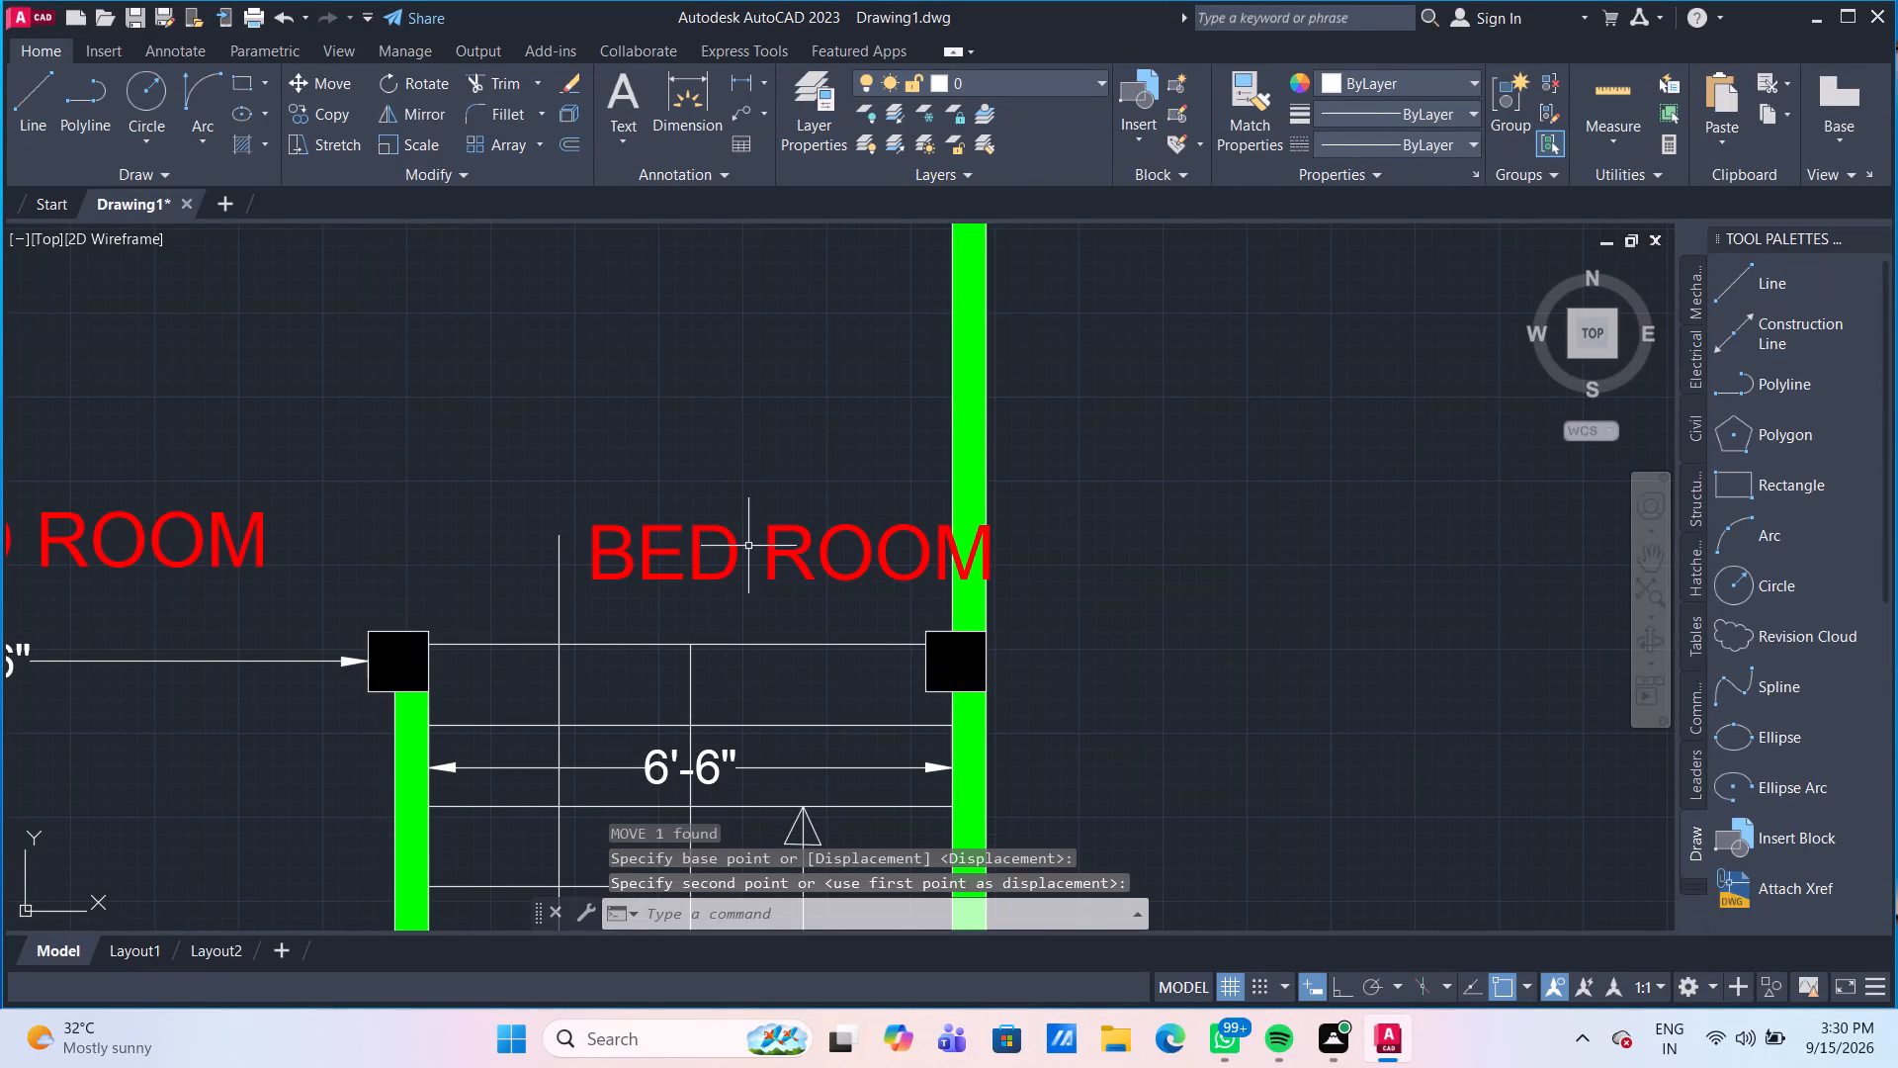
Change the text of the label above the staircase to STAIR.
double_click(730, 548)
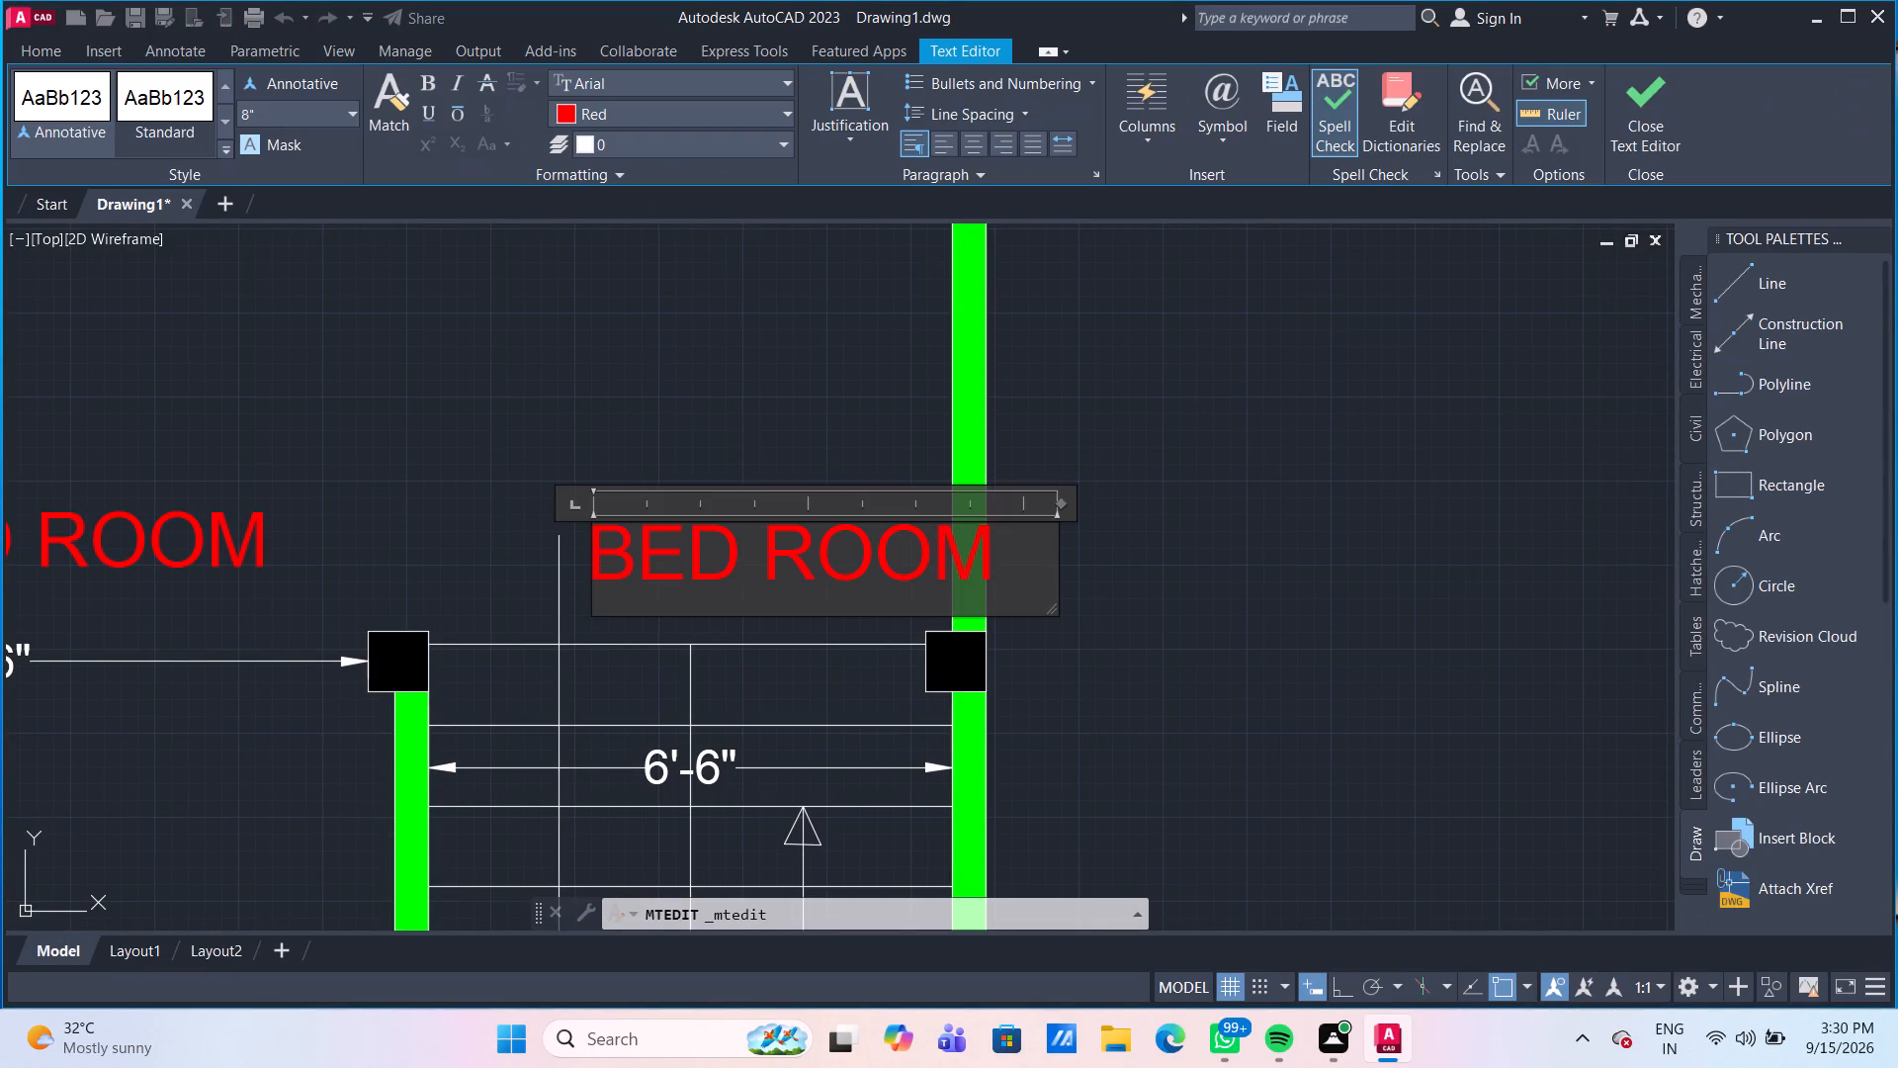
click(1023, 543)
key(BackSpace)
key(BackSpace)
key(BackSpace)
key(BackSpace)
key(BackSpace)
key(BackSpace)
key(BackSpace)
key(BackSpace)
key(BackSpace)
key(BackSpace)
key(BackSpace)
key(BackSpace)
text(STAIR)
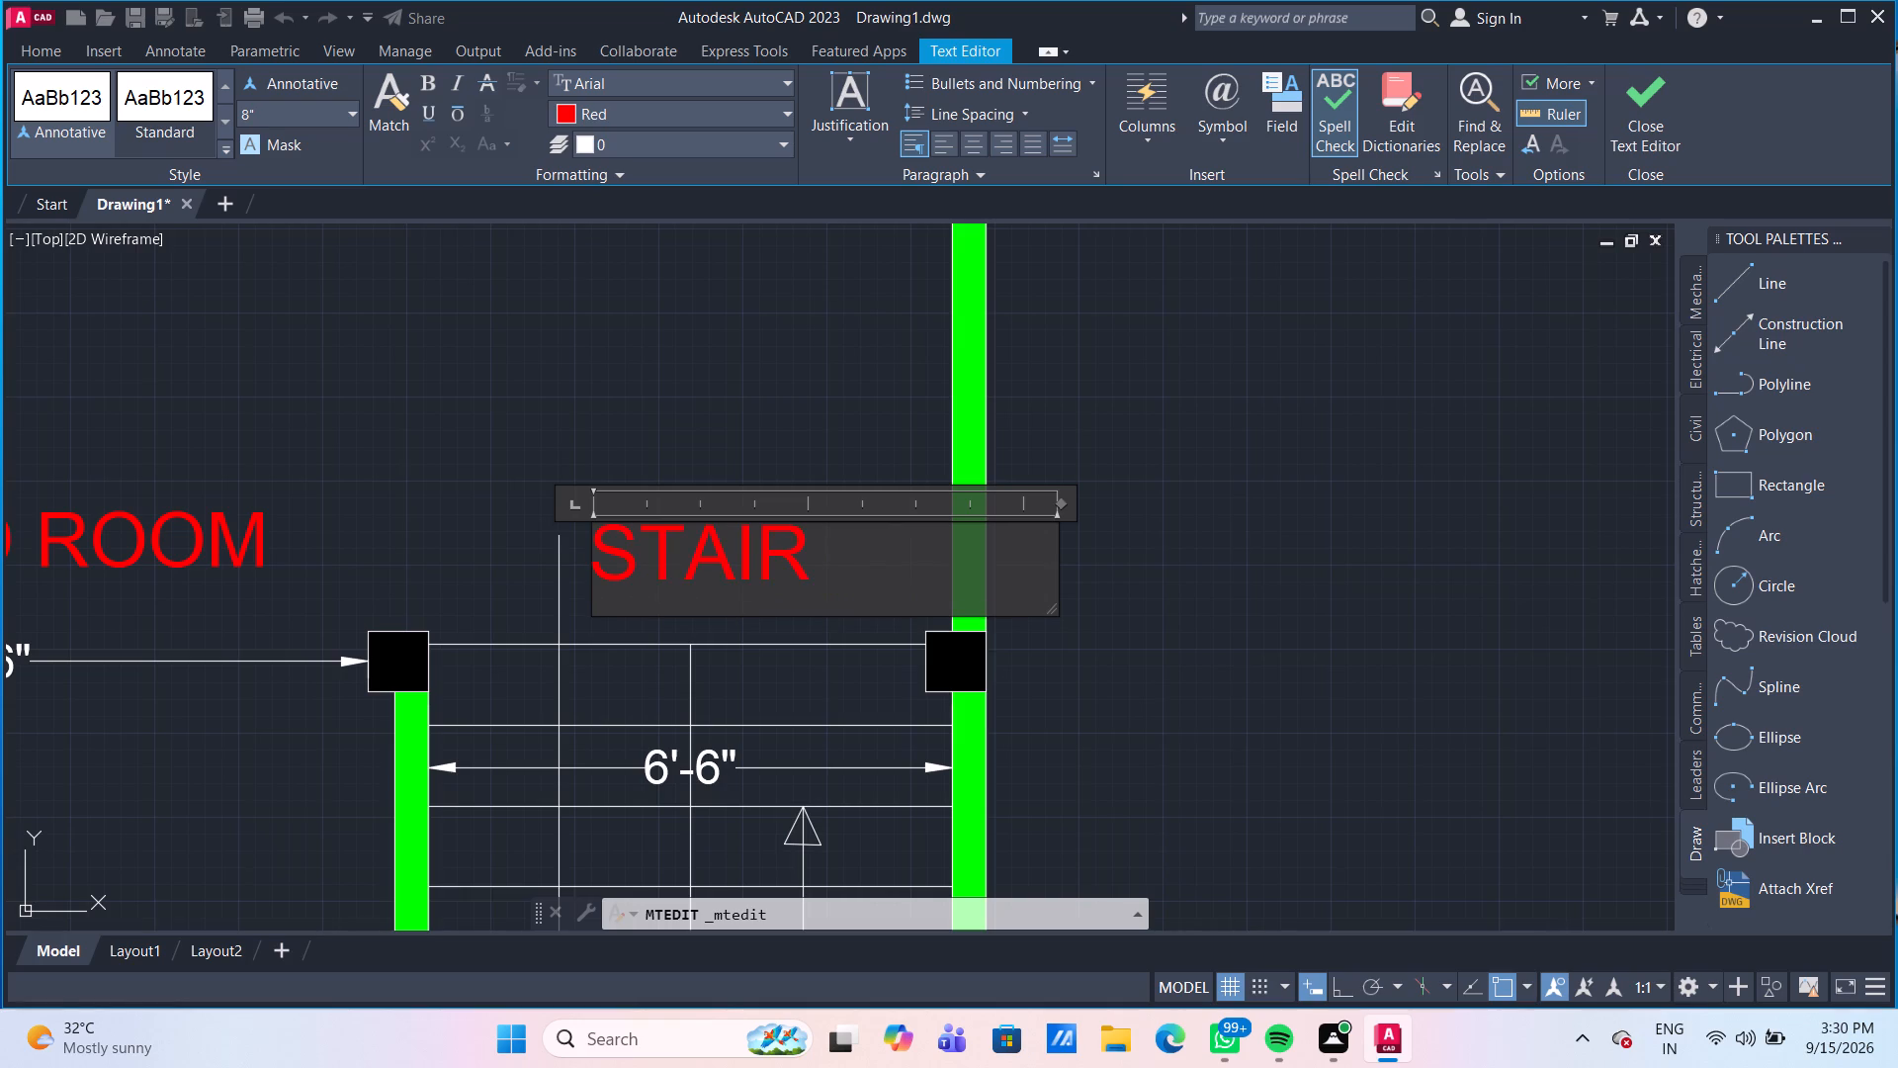
click(682, 433)
Change the label in the small 4' deep room between the upper bedrooms to WASH.
scroll(682, 433, down, 4)
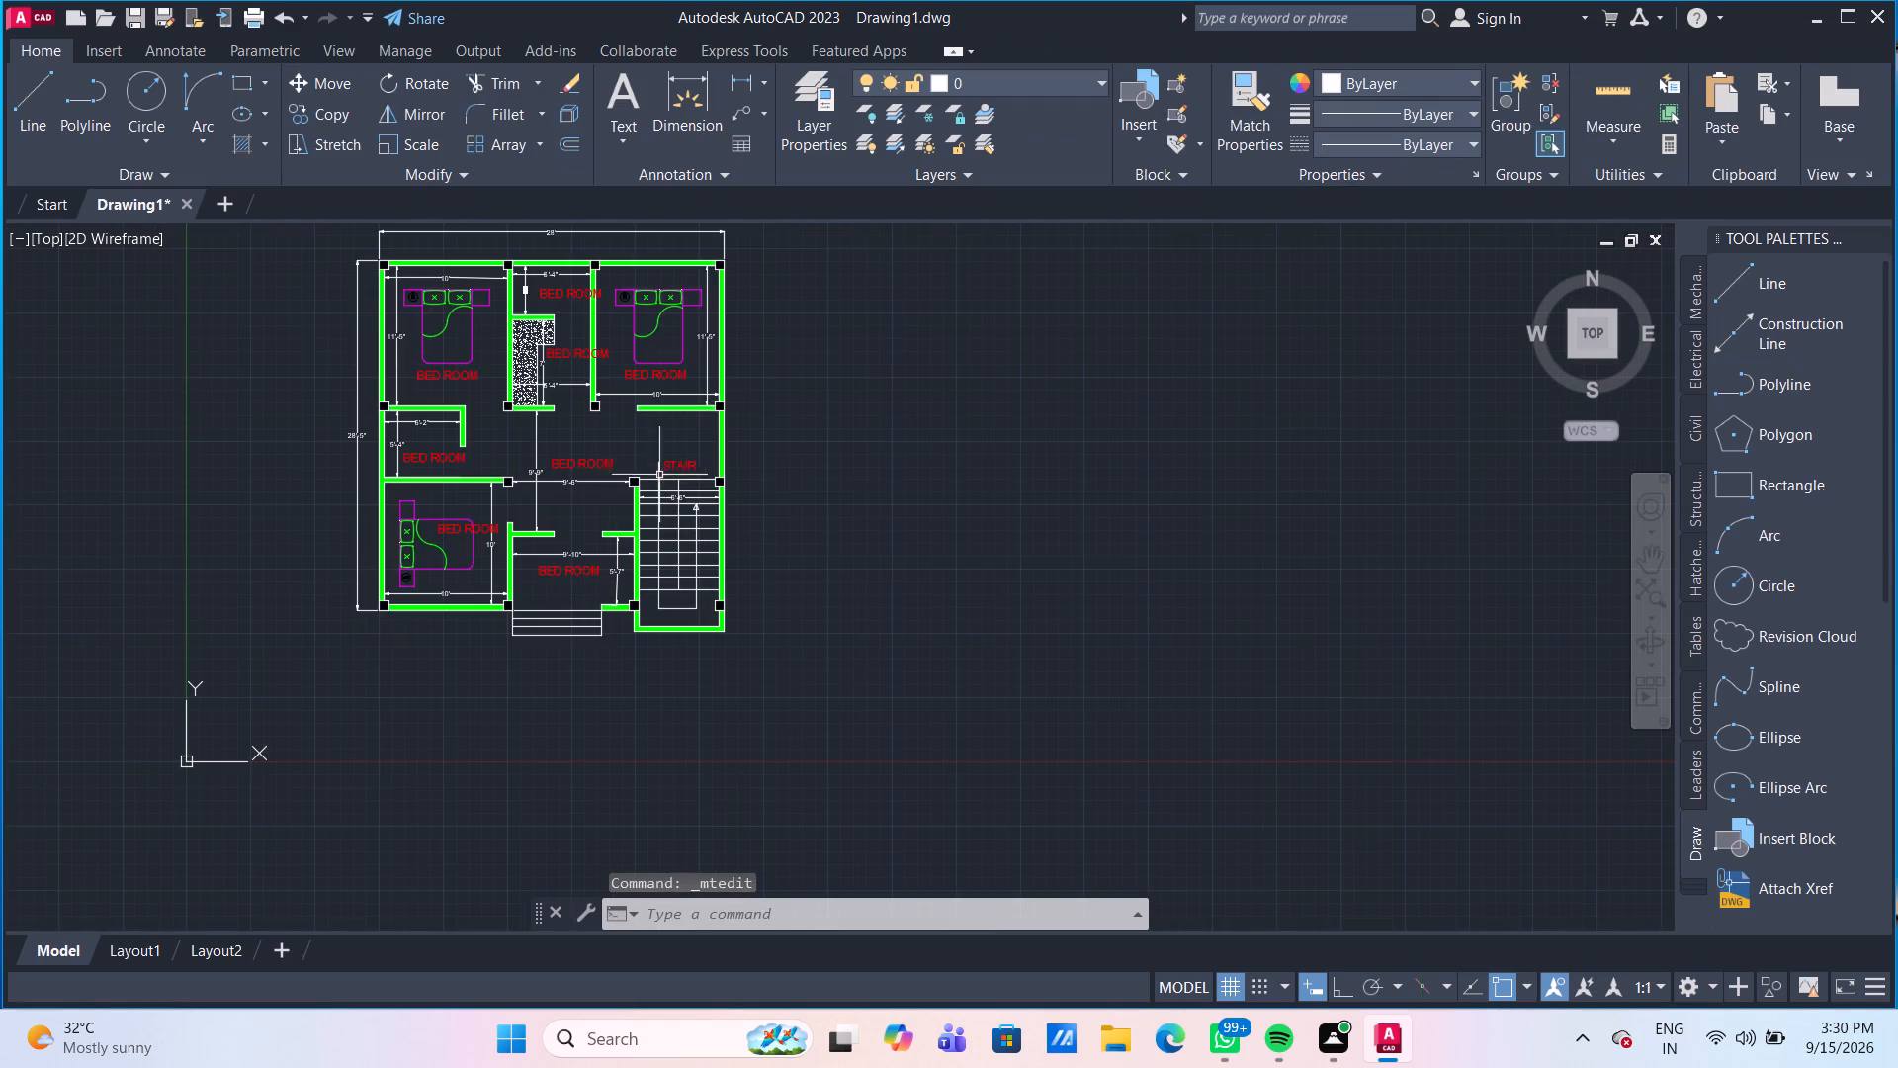
scroll(534, 507, up, 1)
middle_drag(532, 500, 597, 653)
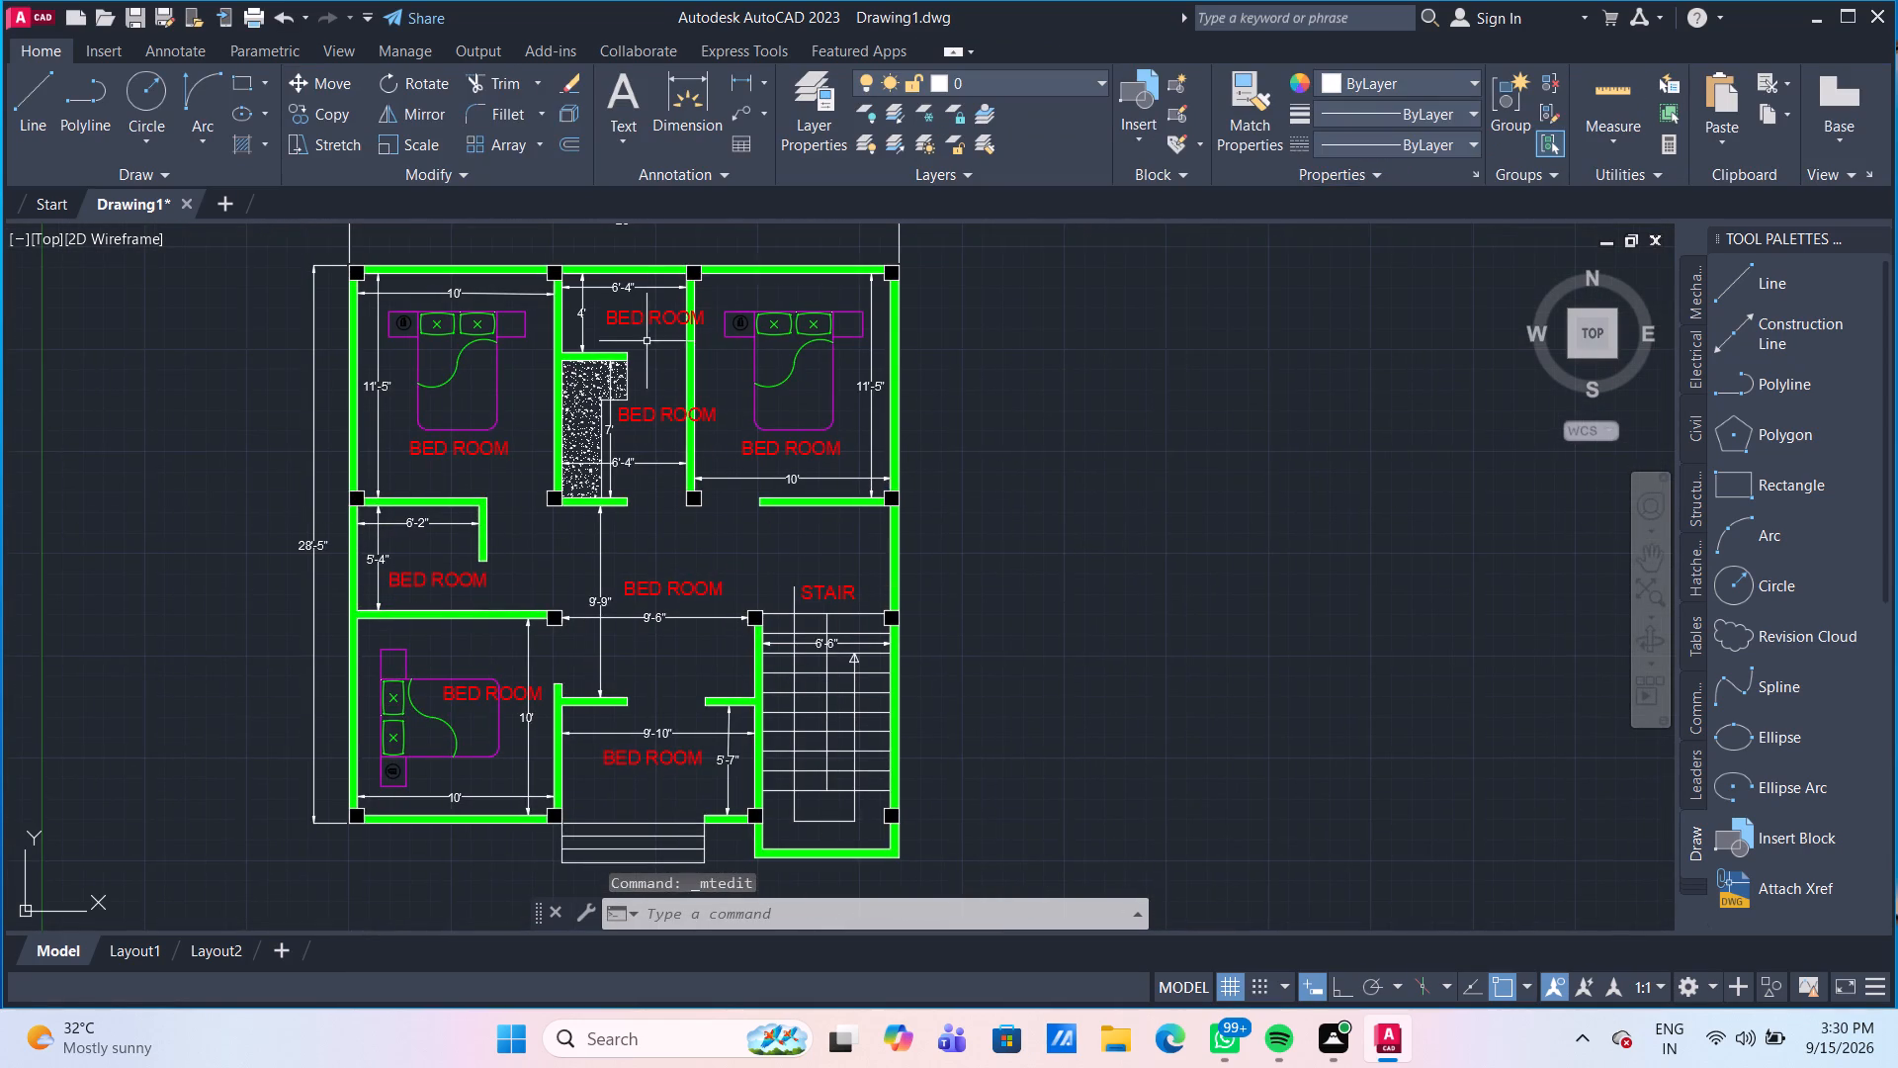
middle_drag(648, 338, 657, 433)
scroll(650, 414, up, 2)
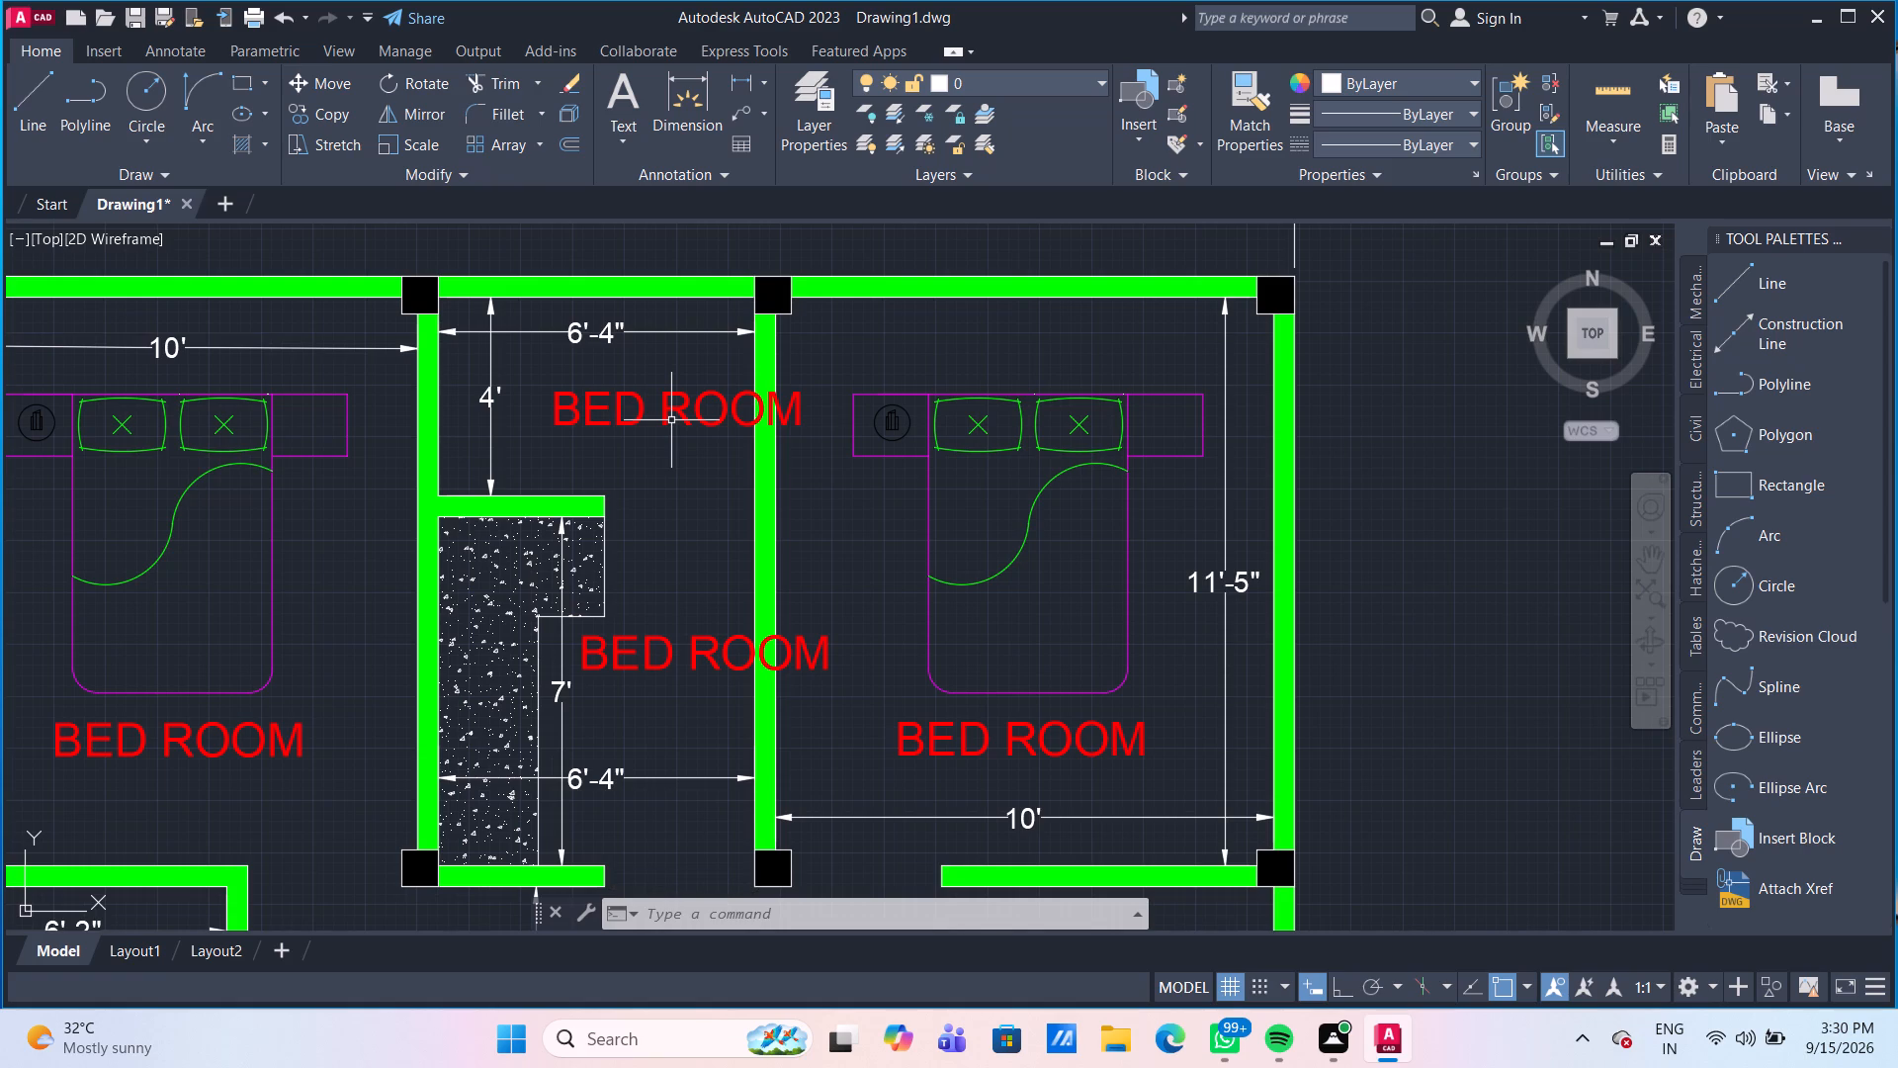
double_click(698, 404)
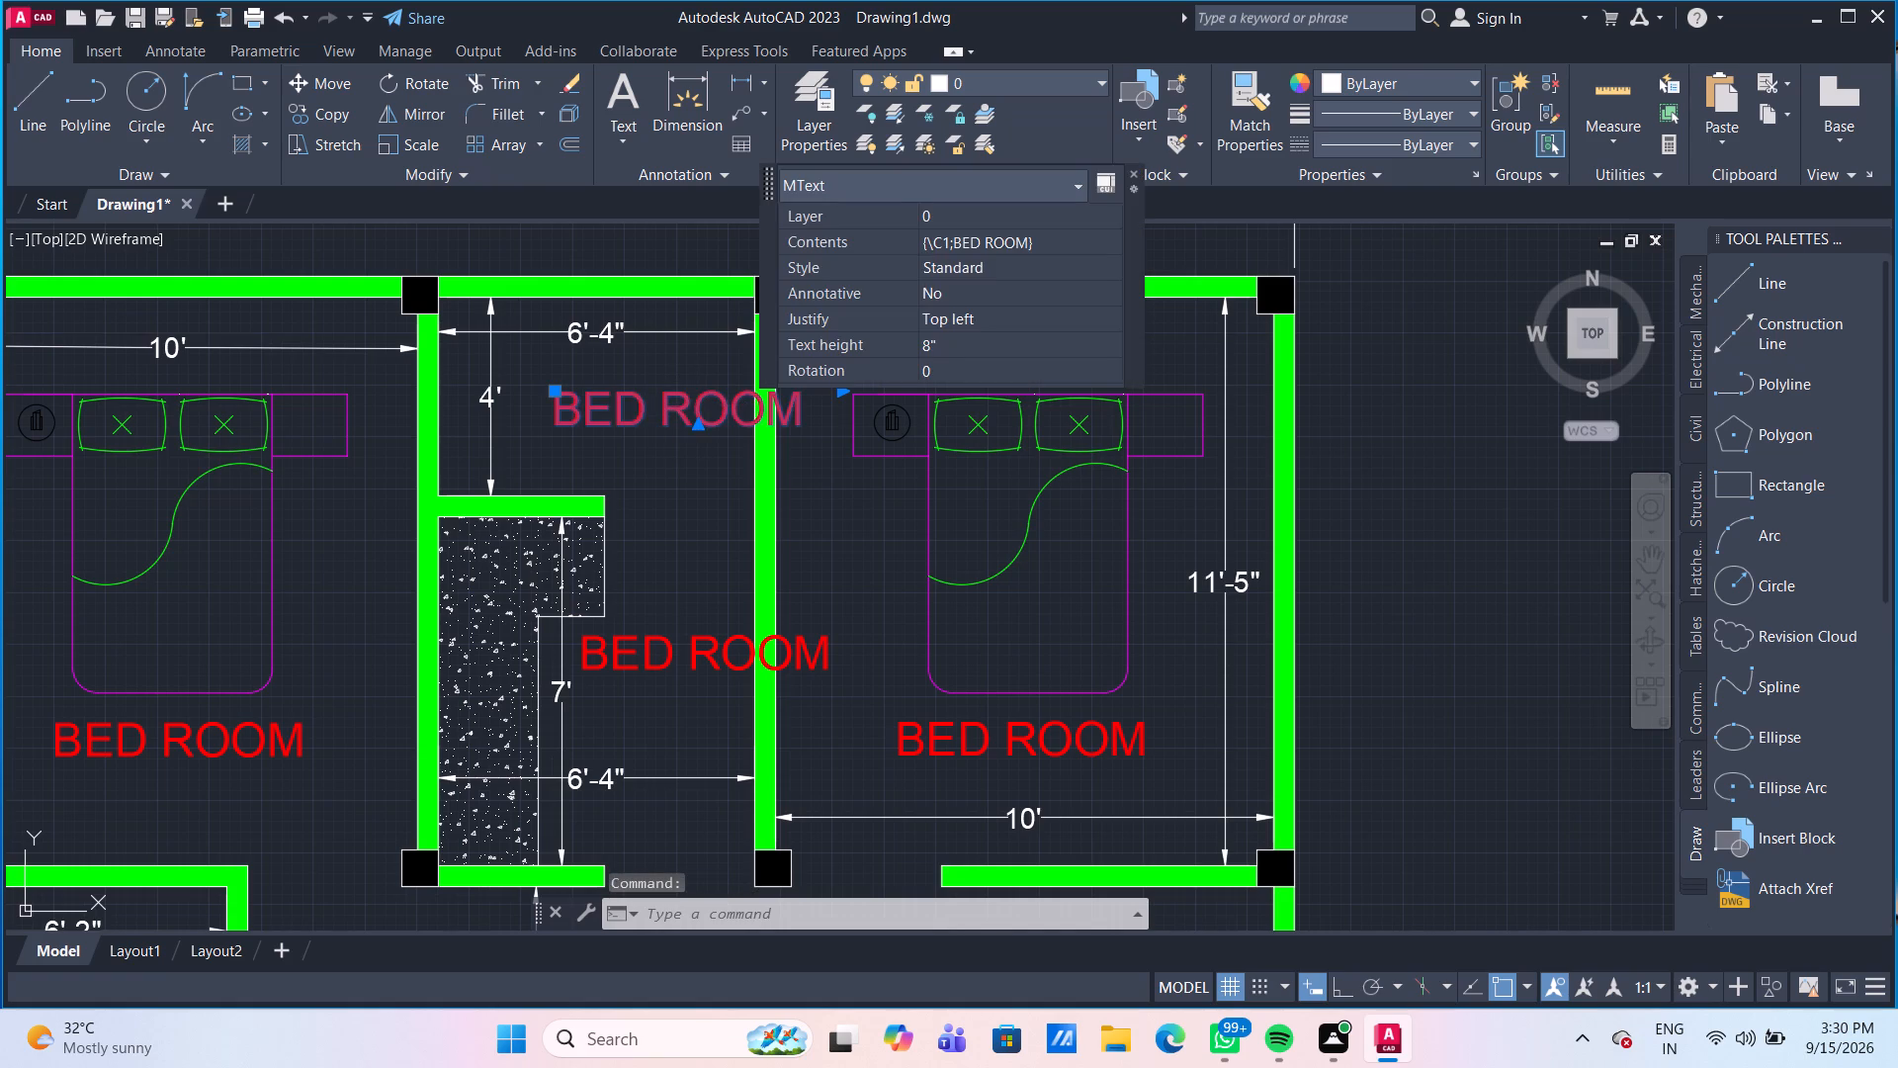
click(823, 413)
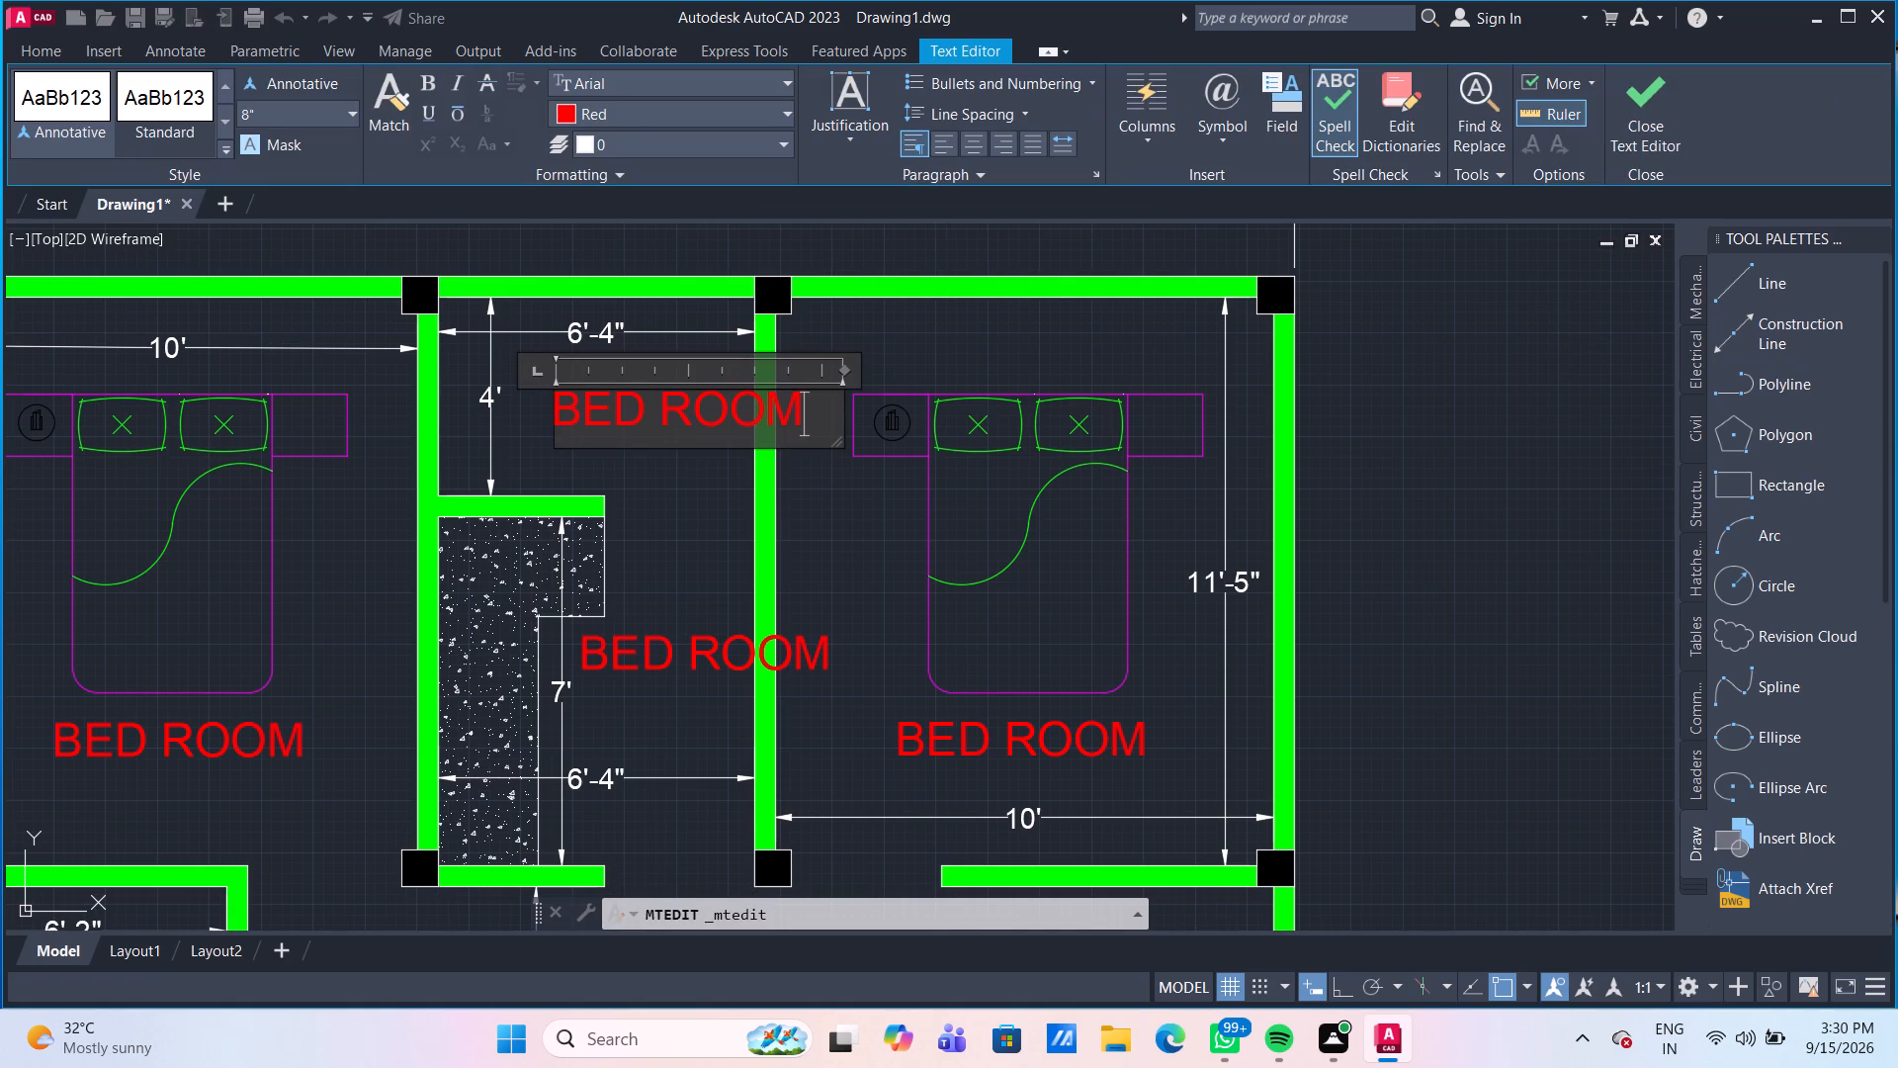
key(BackSpace)
key(BackSpace)
key(BackSpace)
key(BackSpace)
key(BackSpace)
key(BackSpace)
key(BackSpace)
key(BackSpace)
key(BackSpace)
text(WASH)
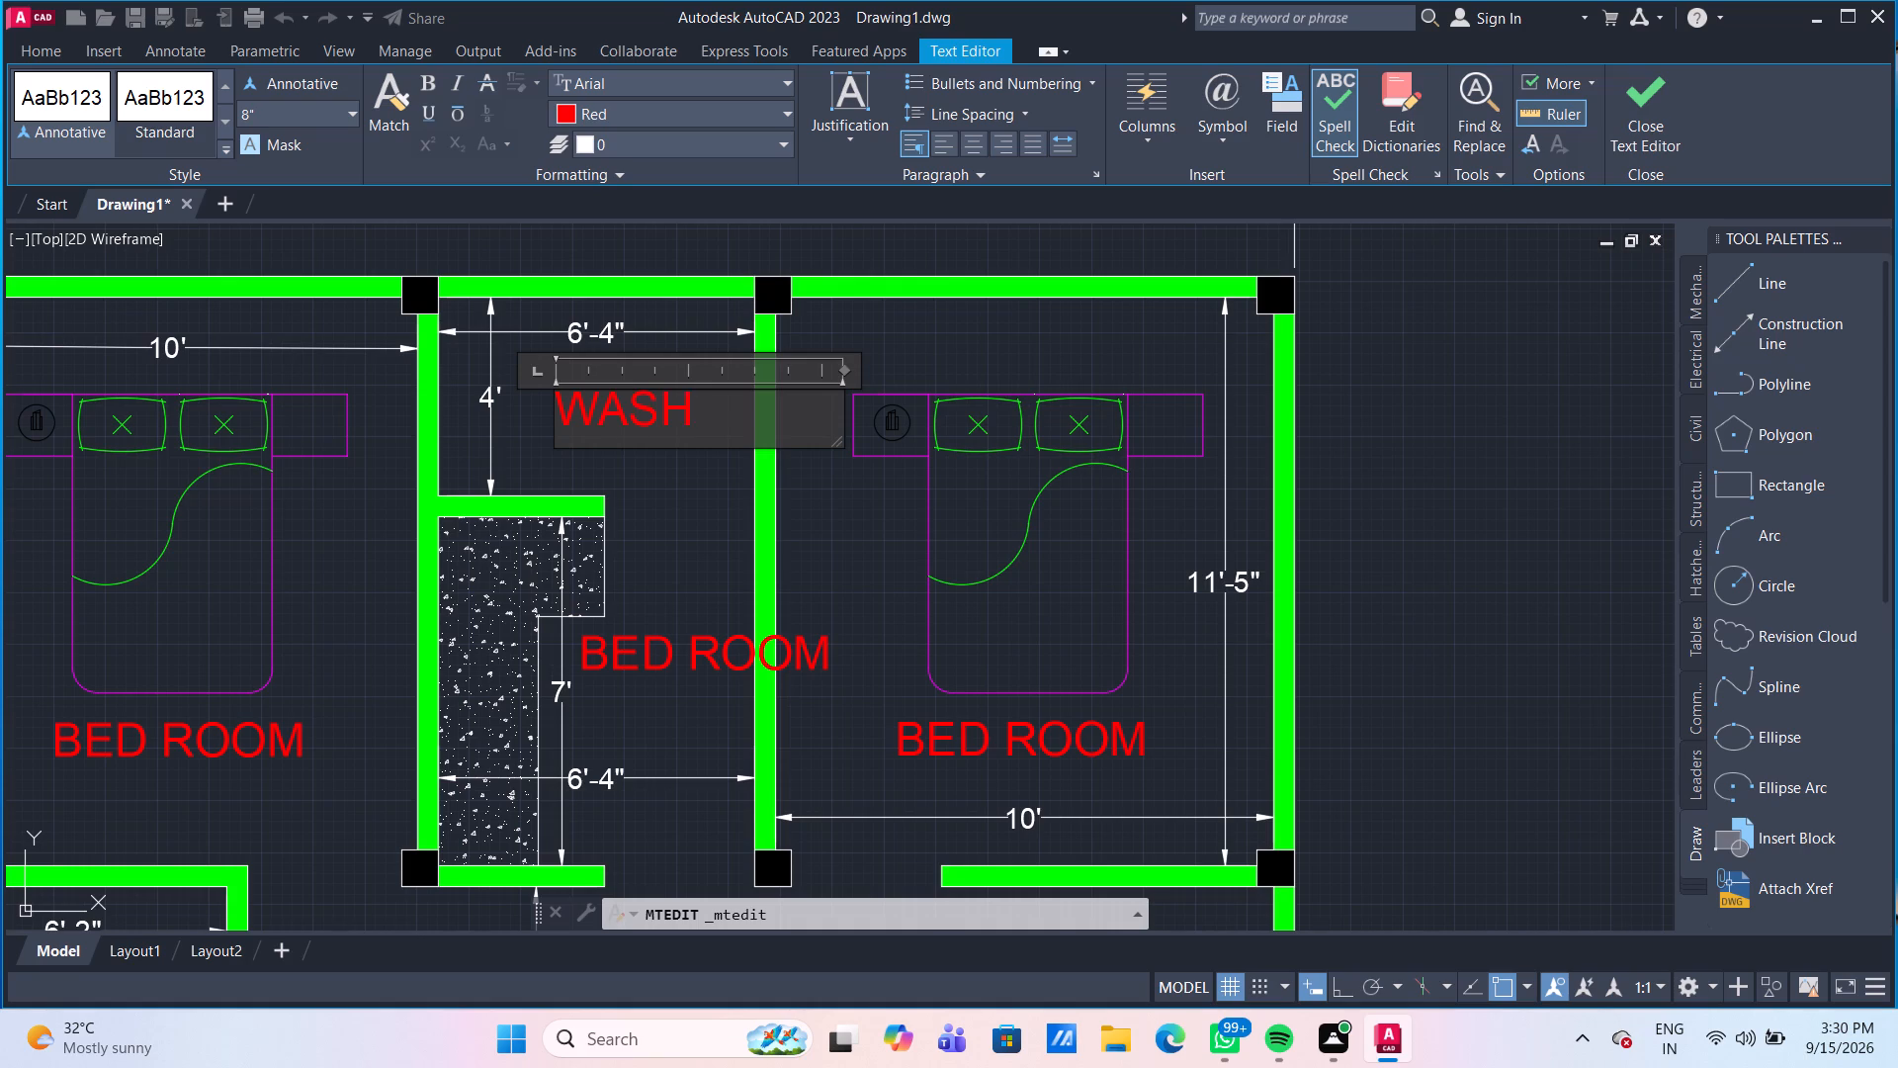
click(692, 663)
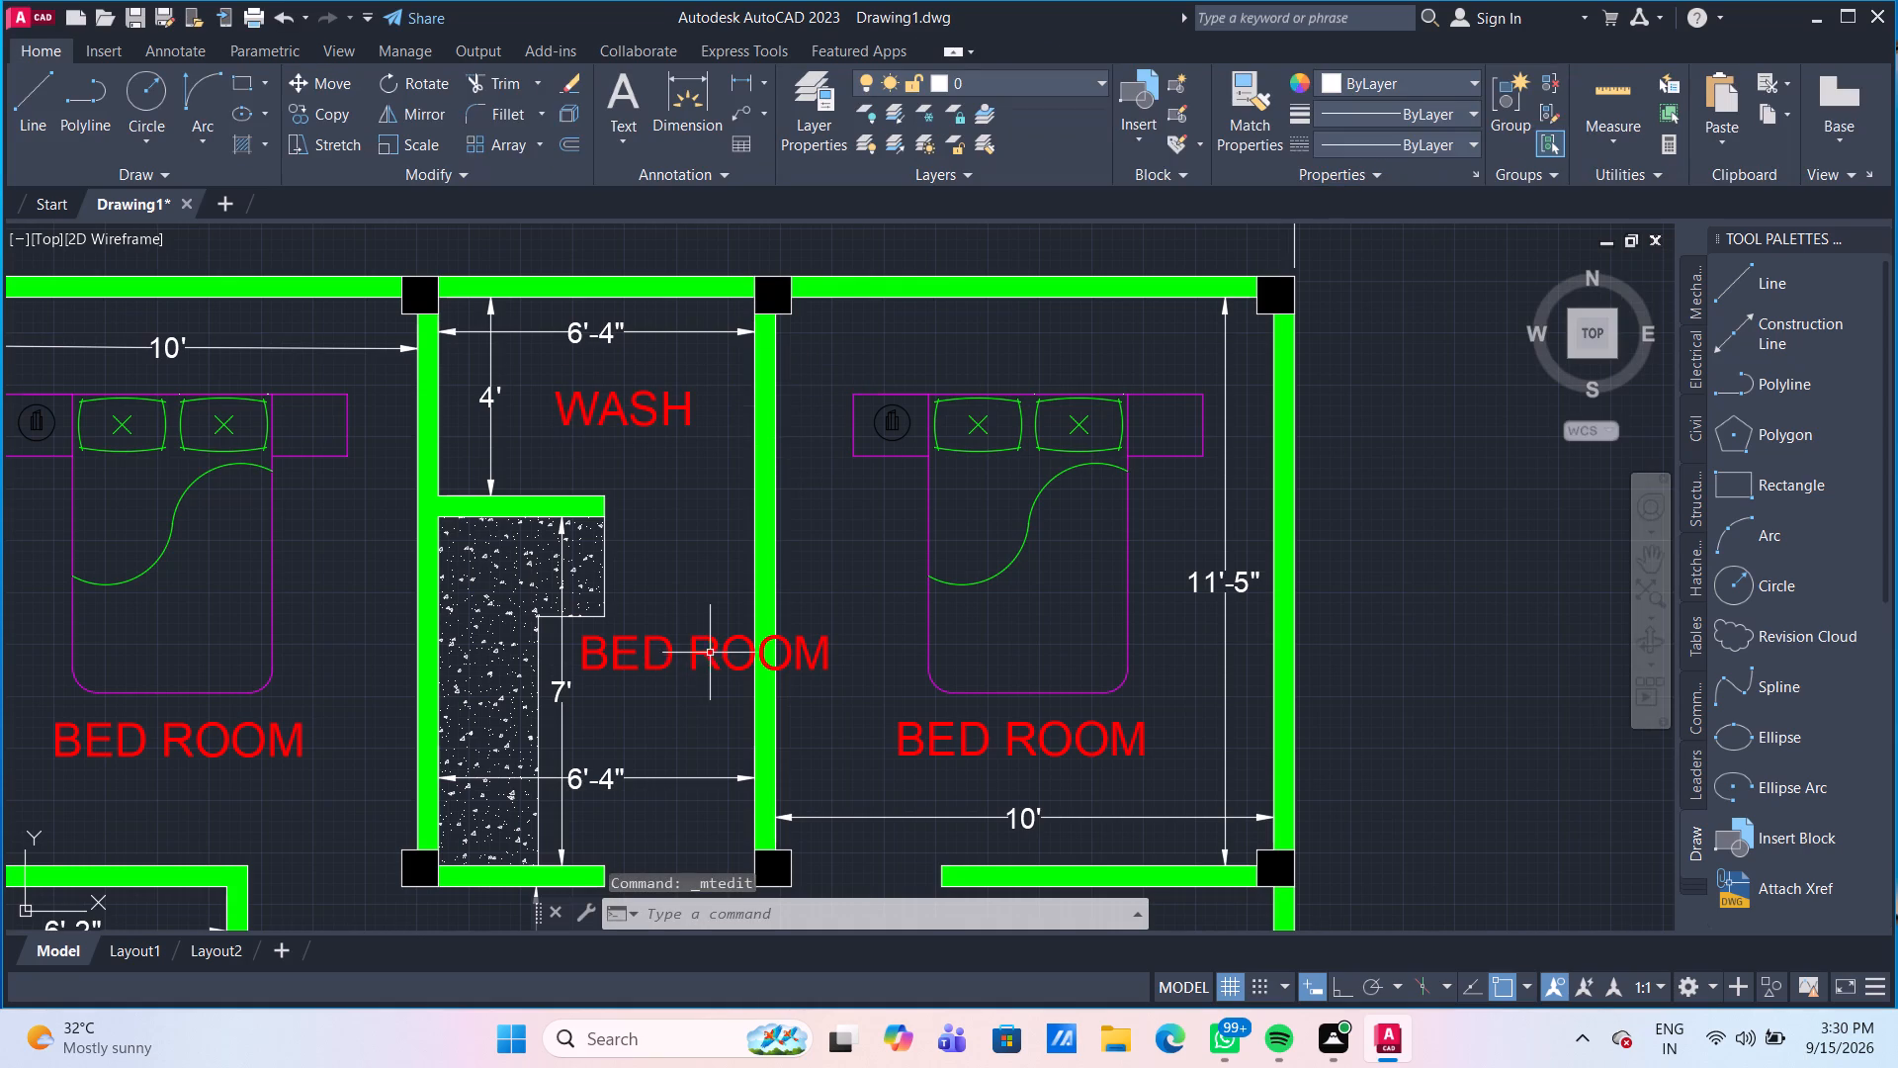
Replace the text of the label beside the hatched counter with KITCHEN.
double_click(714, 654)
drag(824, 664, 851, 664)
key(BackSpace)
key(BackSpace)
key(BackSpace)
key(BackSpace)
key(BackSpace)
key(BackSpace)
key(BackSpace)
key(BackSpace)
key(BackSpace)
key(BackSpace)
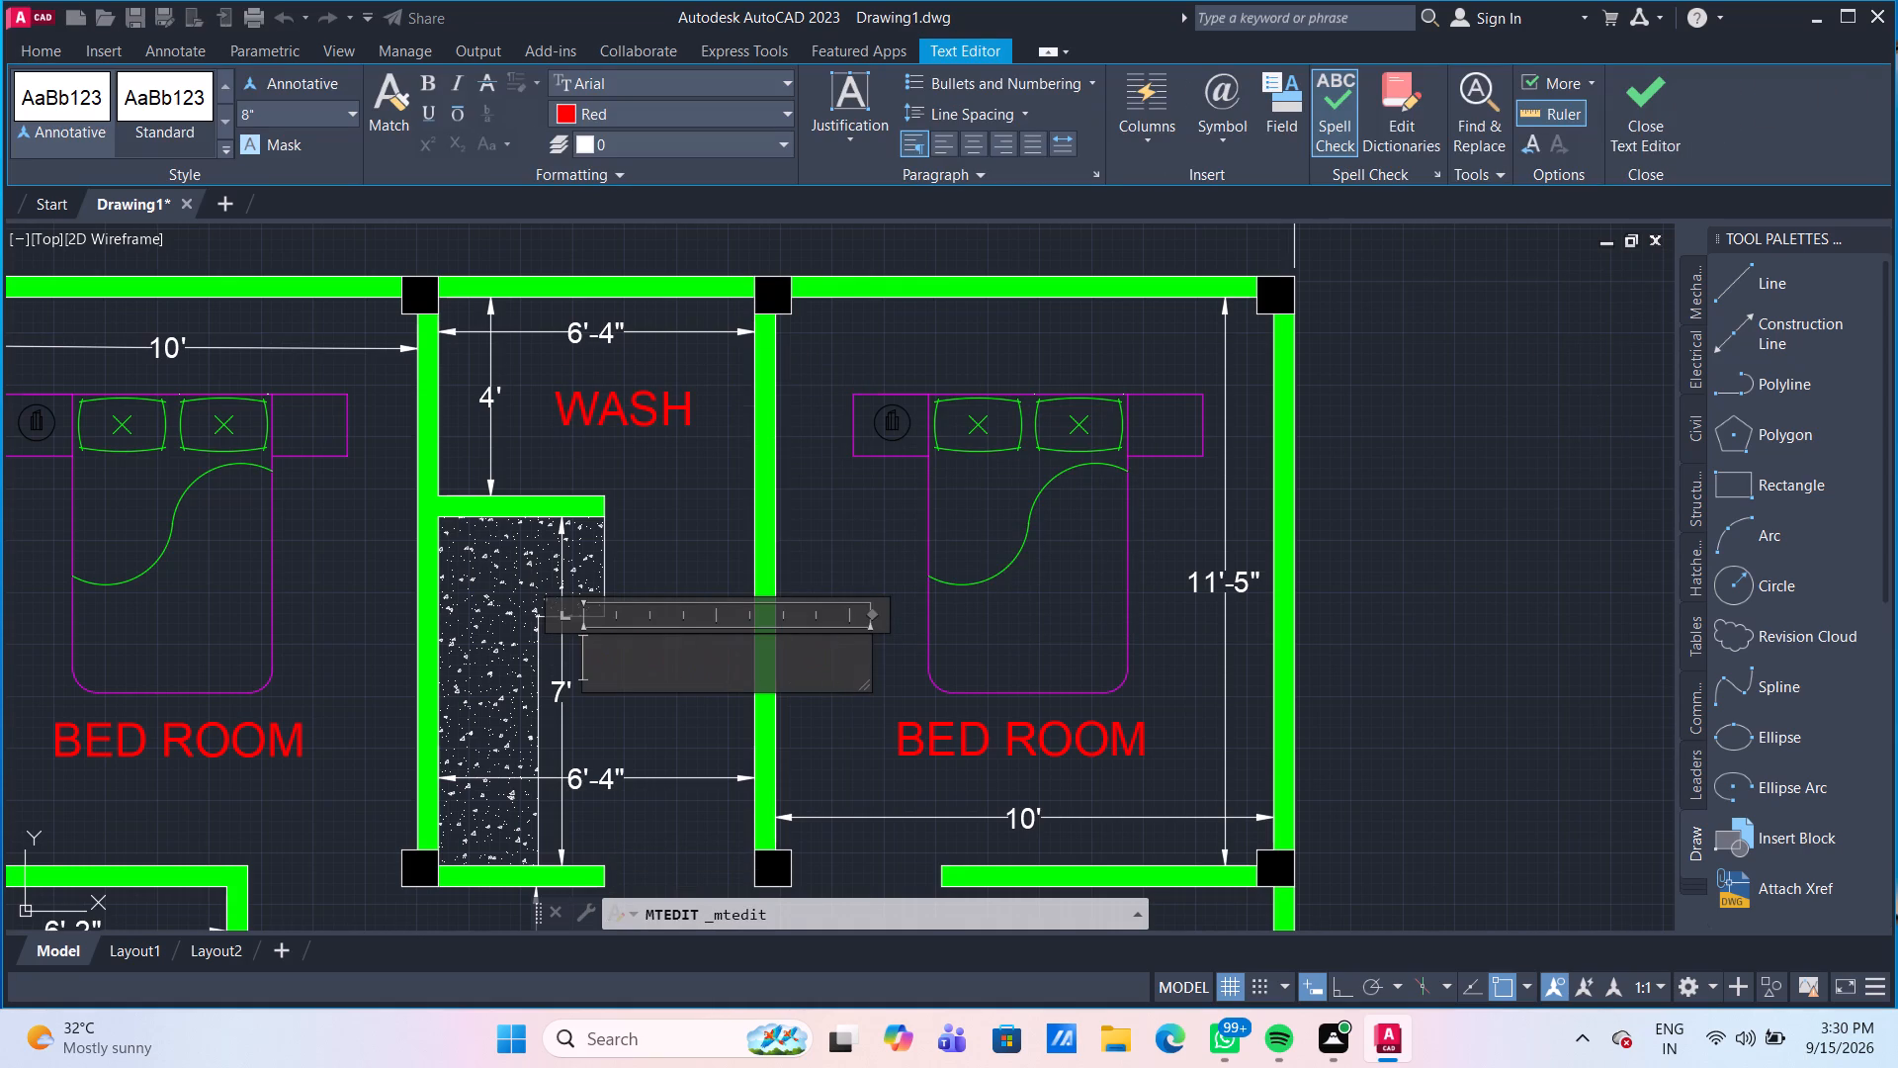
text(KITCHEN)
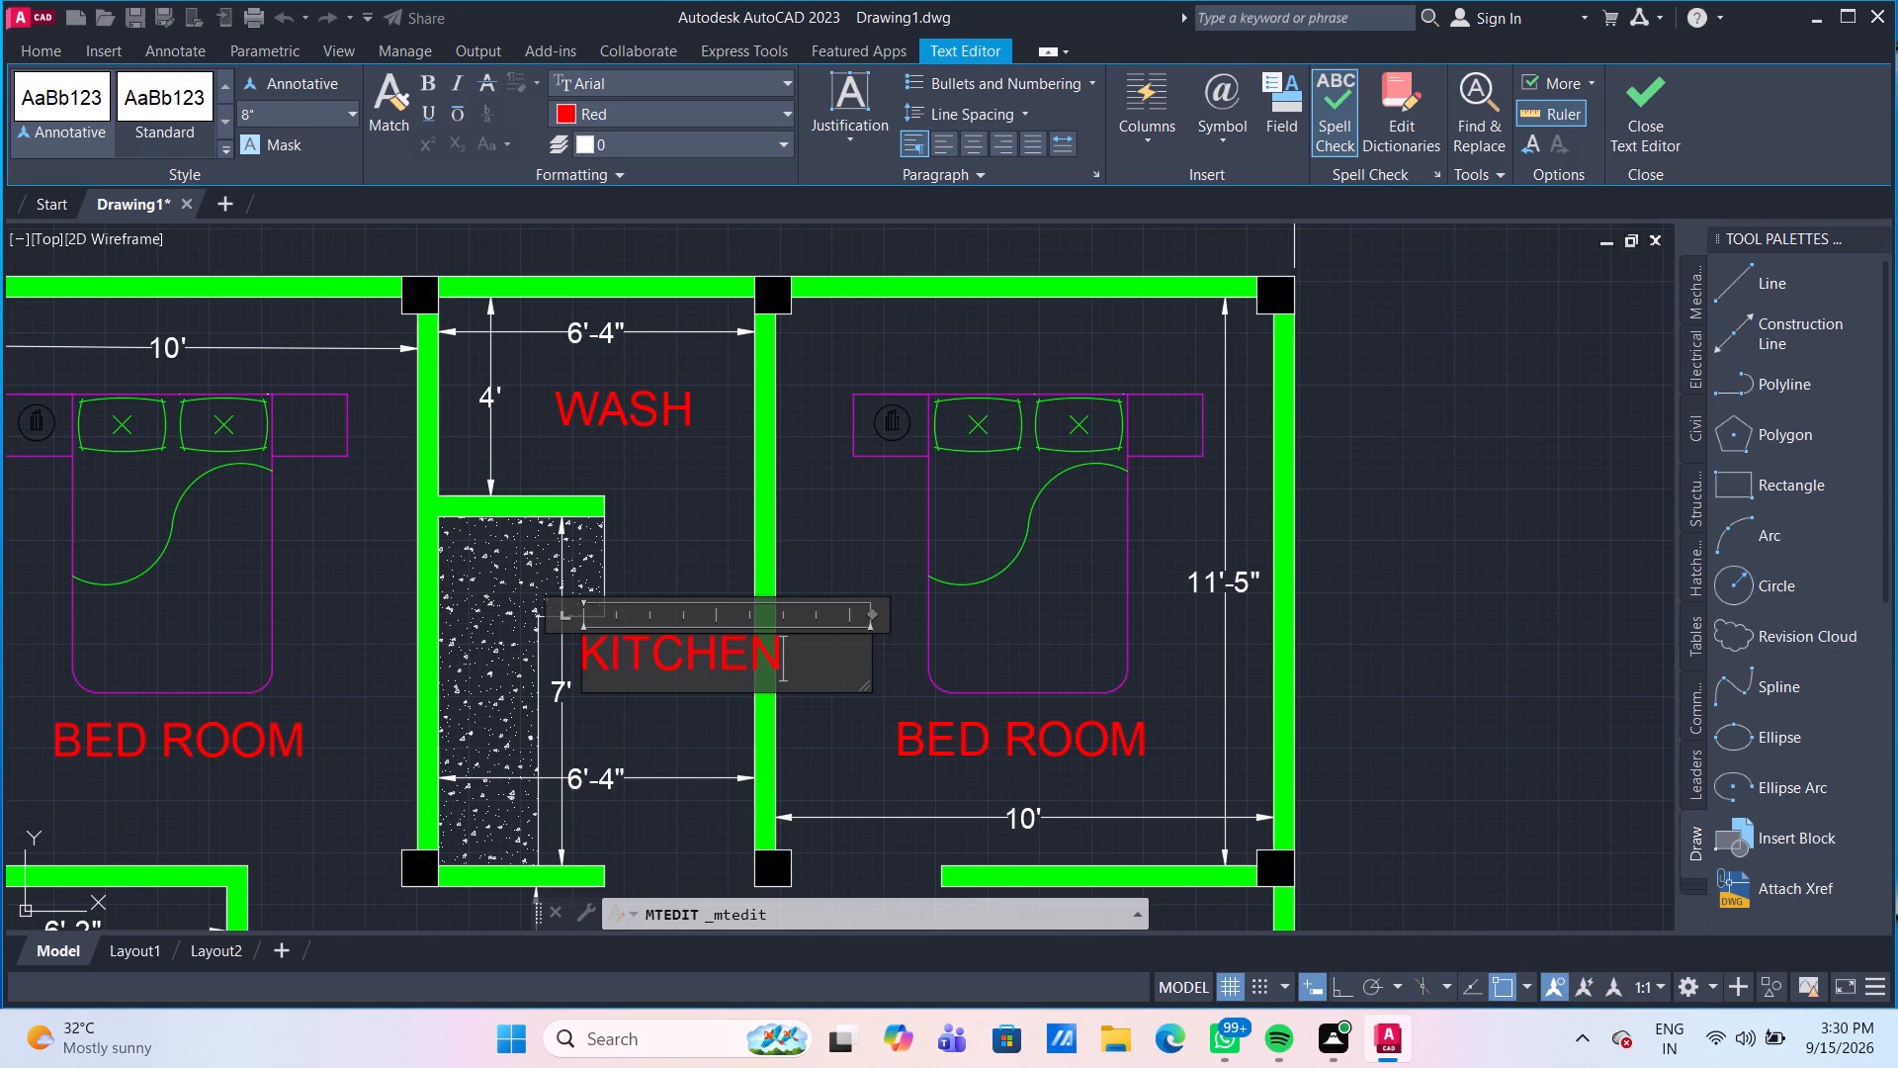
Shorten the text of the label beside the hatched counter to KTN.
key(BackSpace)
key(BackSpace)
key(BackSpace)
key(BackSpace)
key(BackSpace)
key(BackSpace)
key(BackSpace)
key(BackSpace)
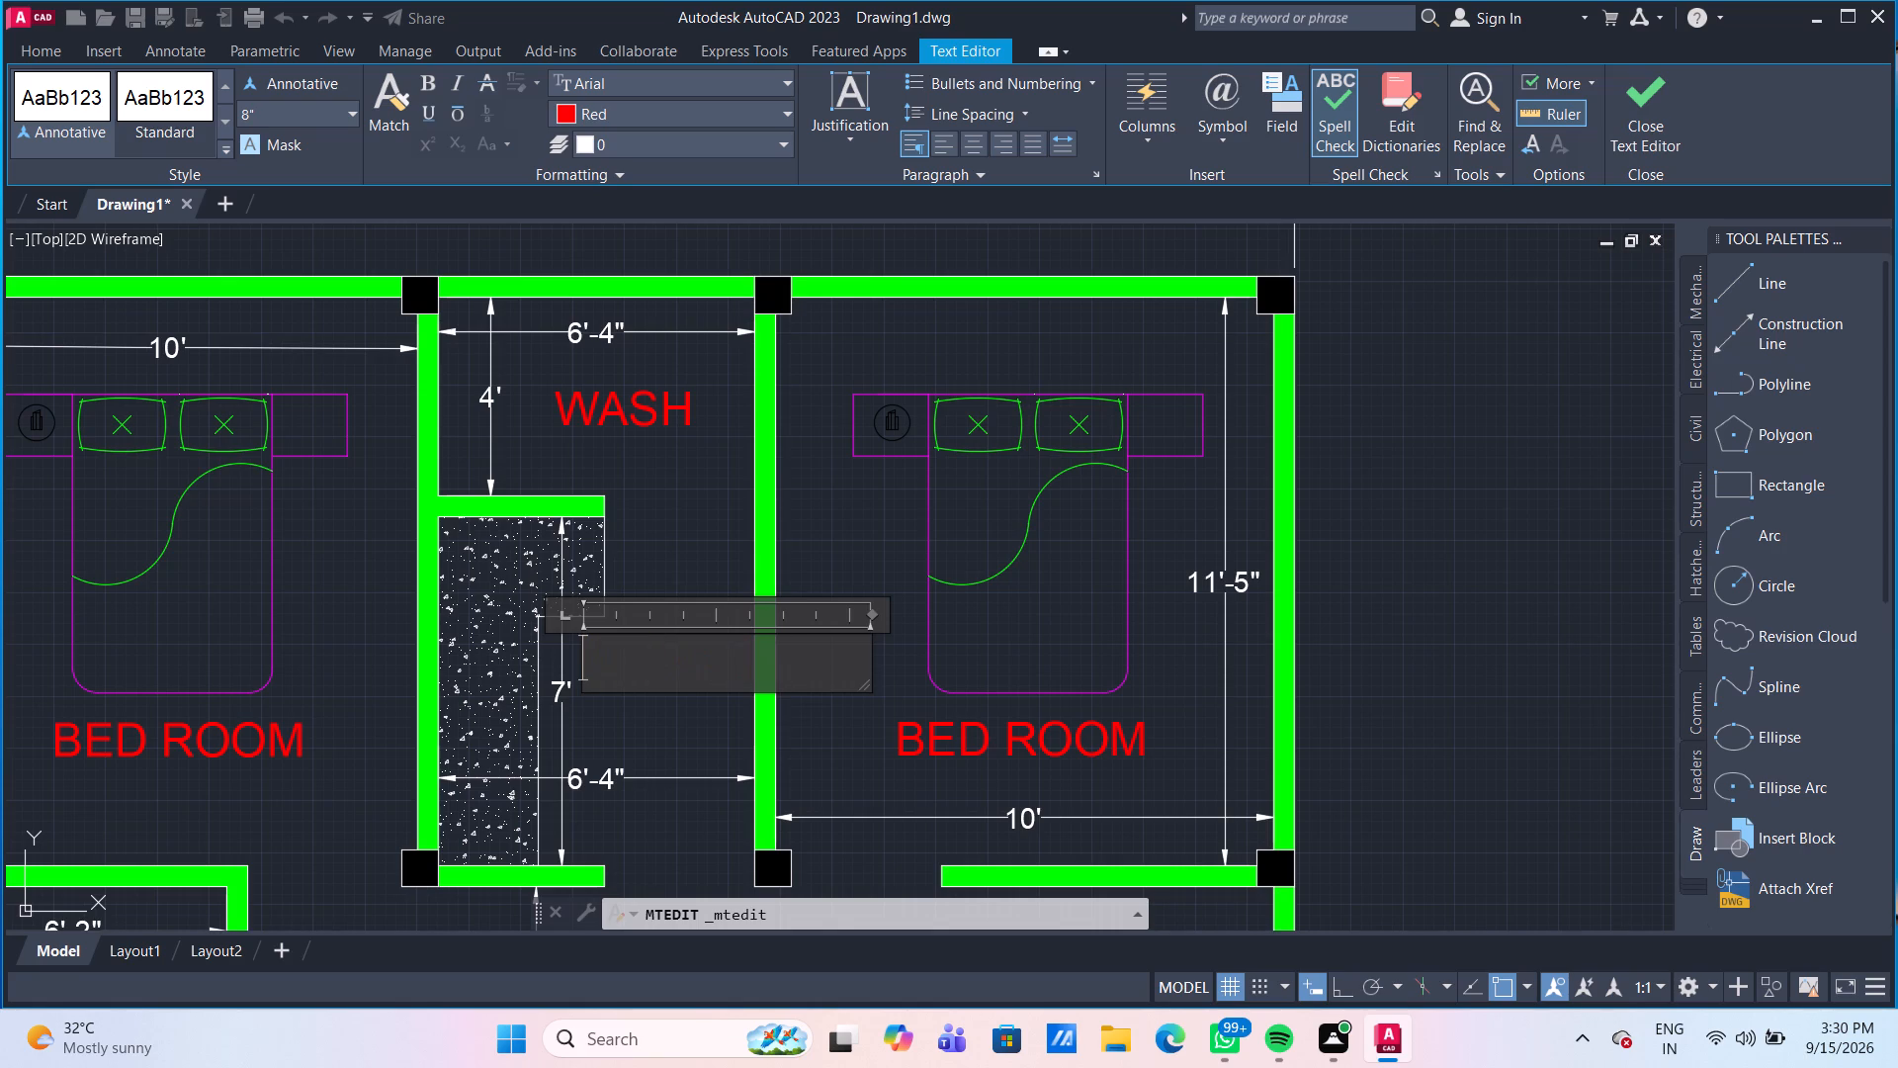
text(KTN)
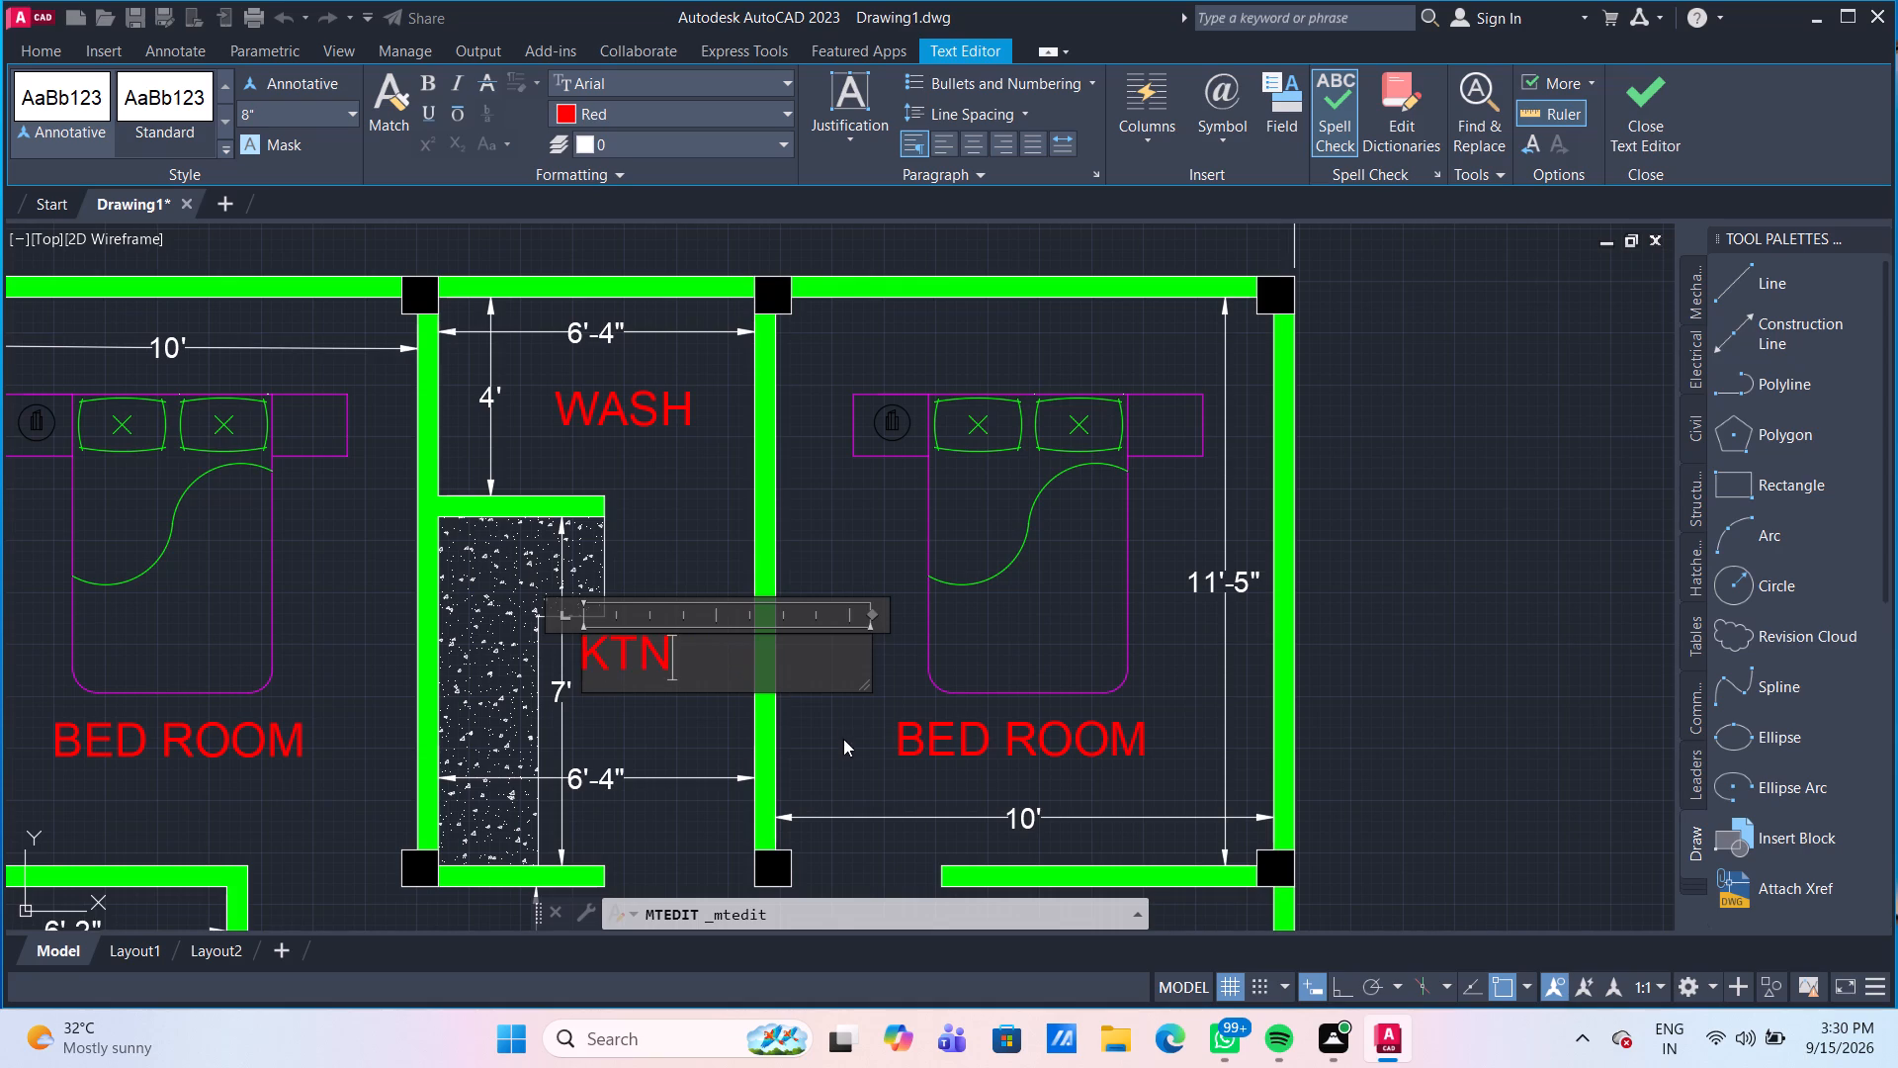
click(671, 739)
Change the label in the 6'-2" by 5'-4" room between the two left-hand bedrooms to TOILET.
scroll(673, 755, down, 2)
middle_drag(680, 795, 682, 676)
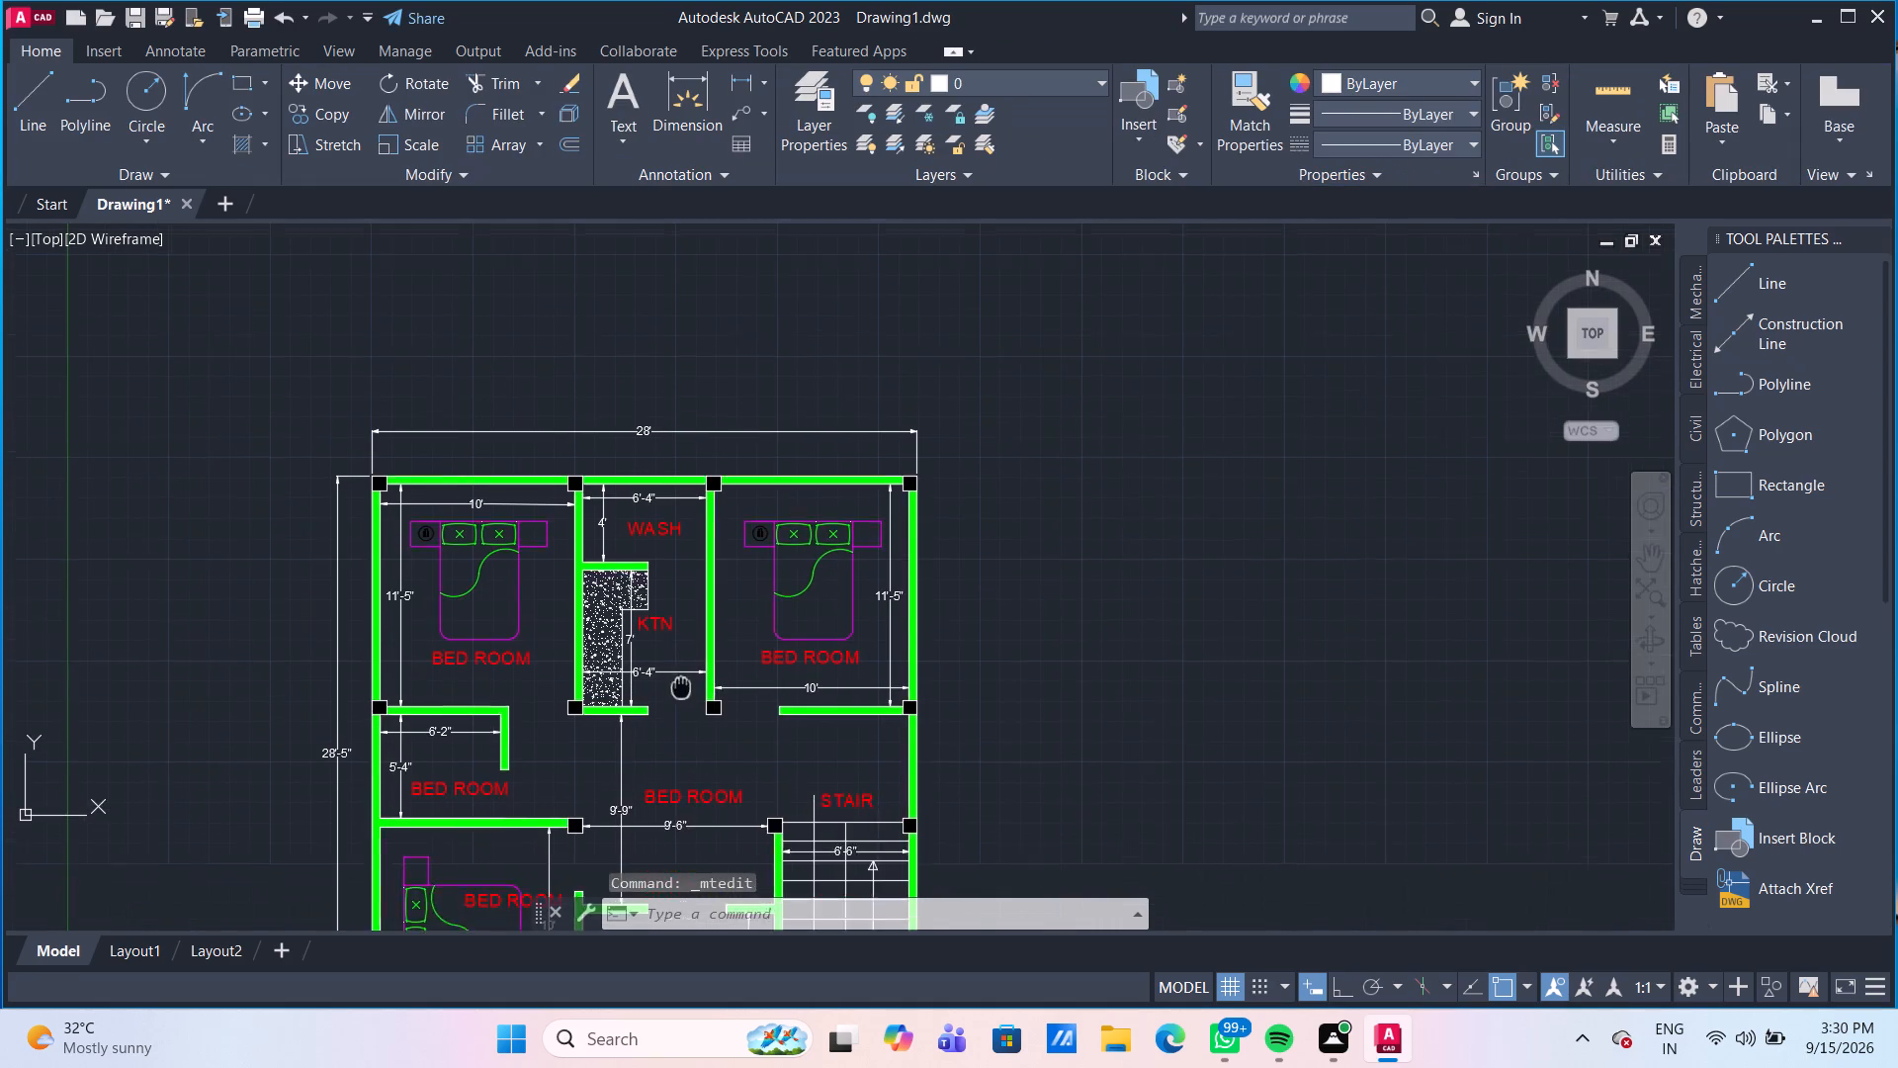
middle_drag(682, 676, 861, 501)
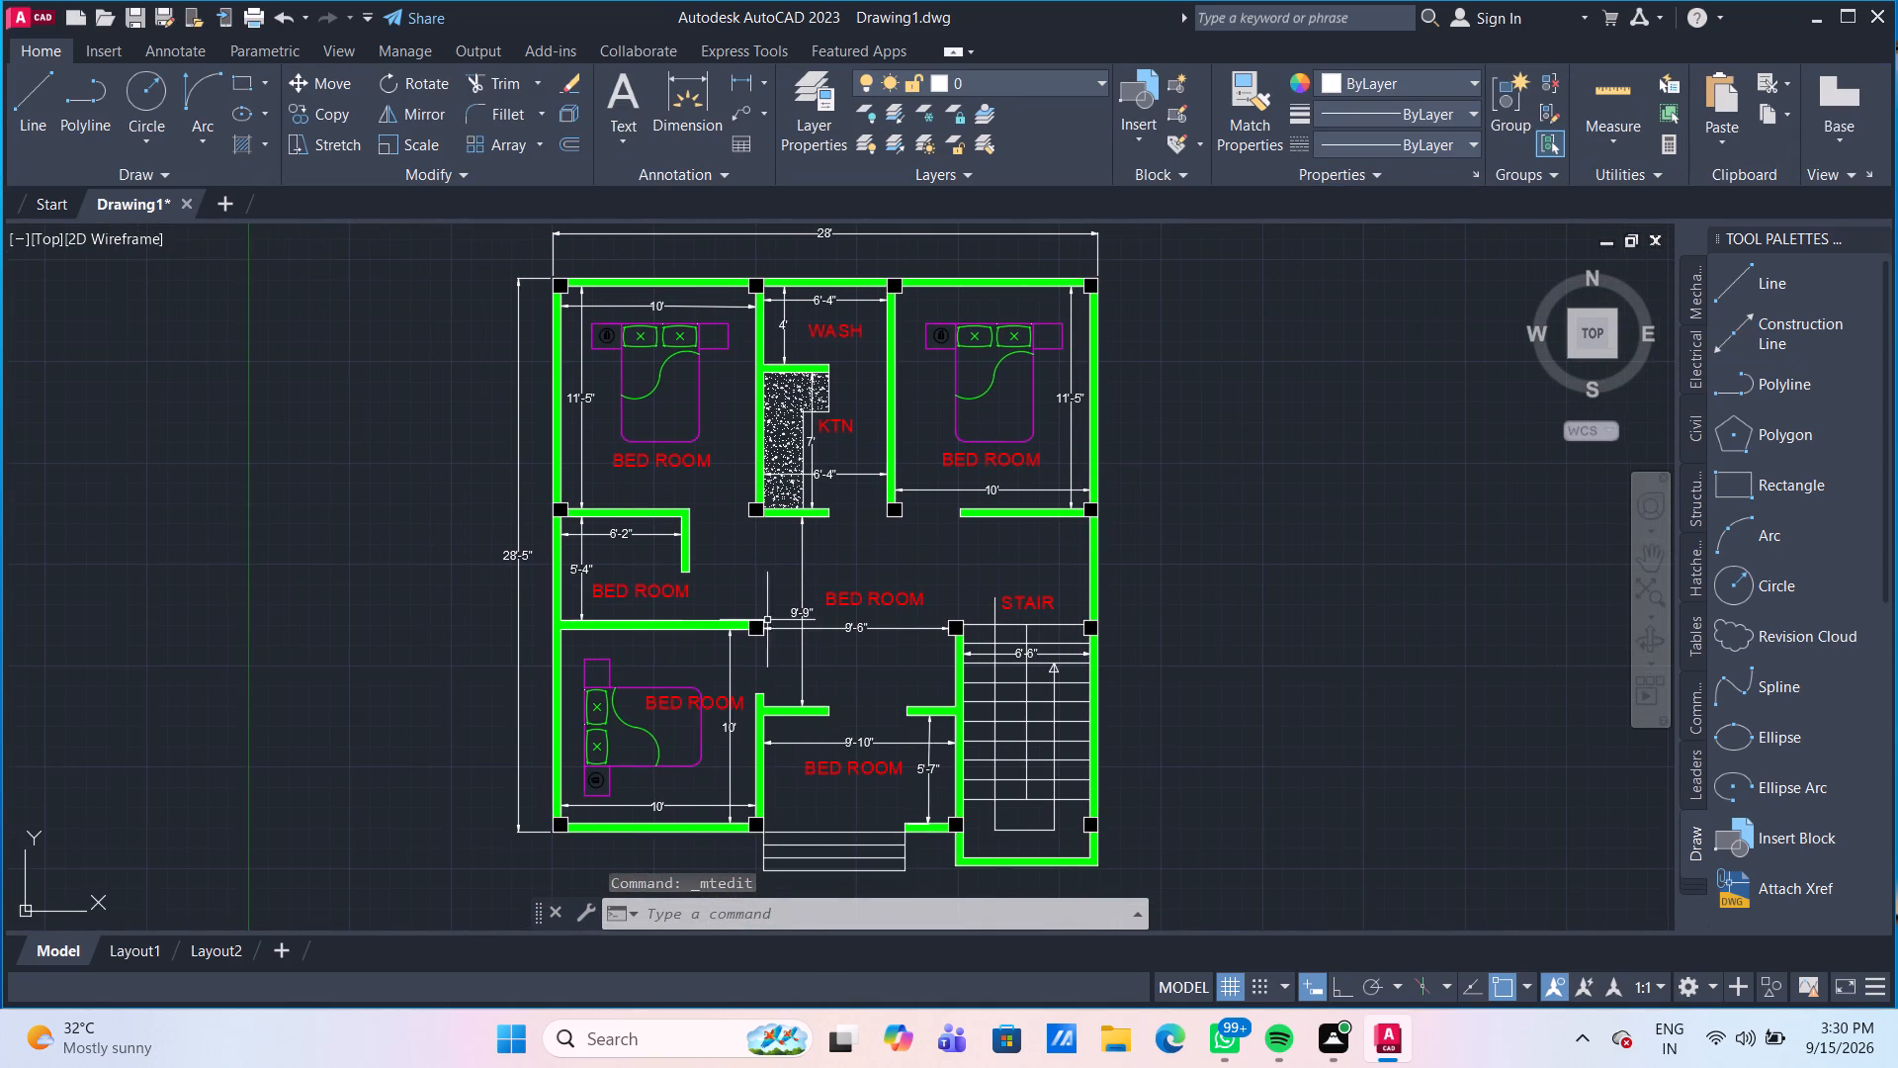
scroll(739, 618, up, 2)
middle_drag(681, 583, 757, 603)
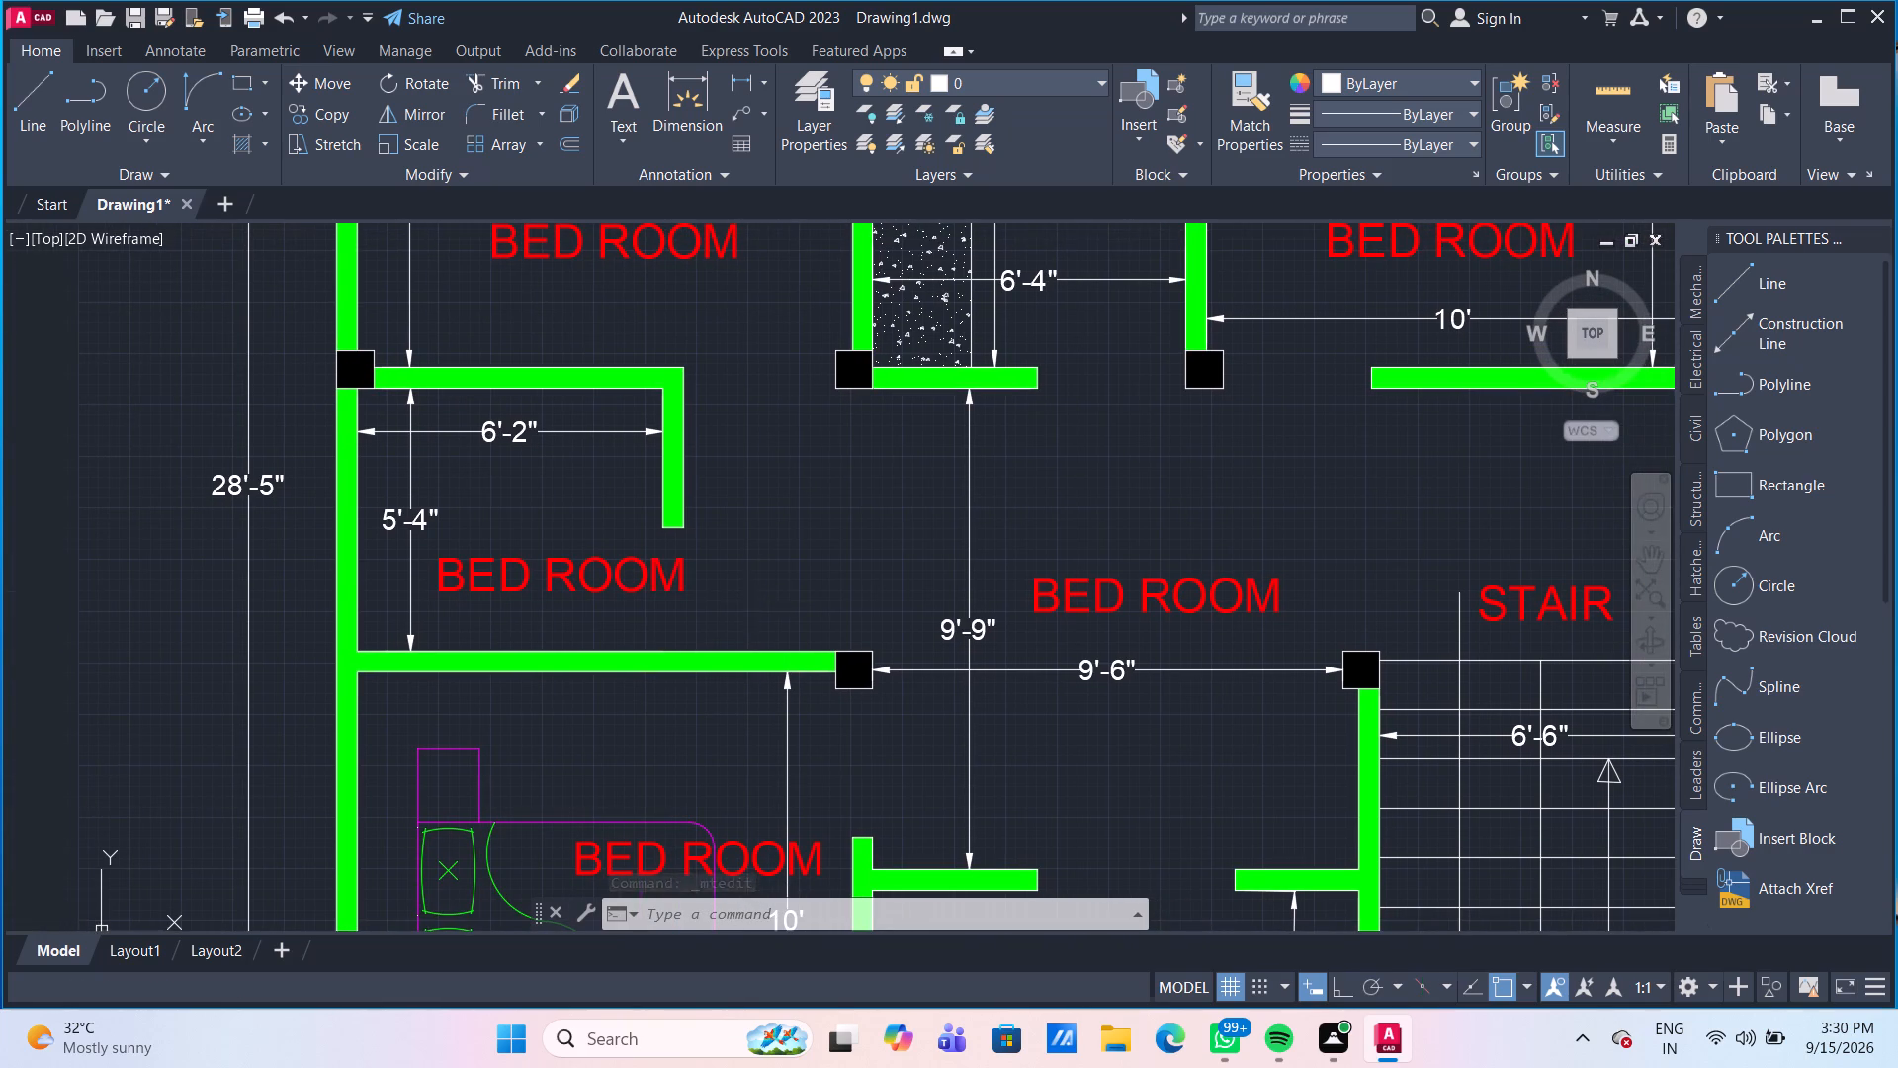
double_click(656, 583)
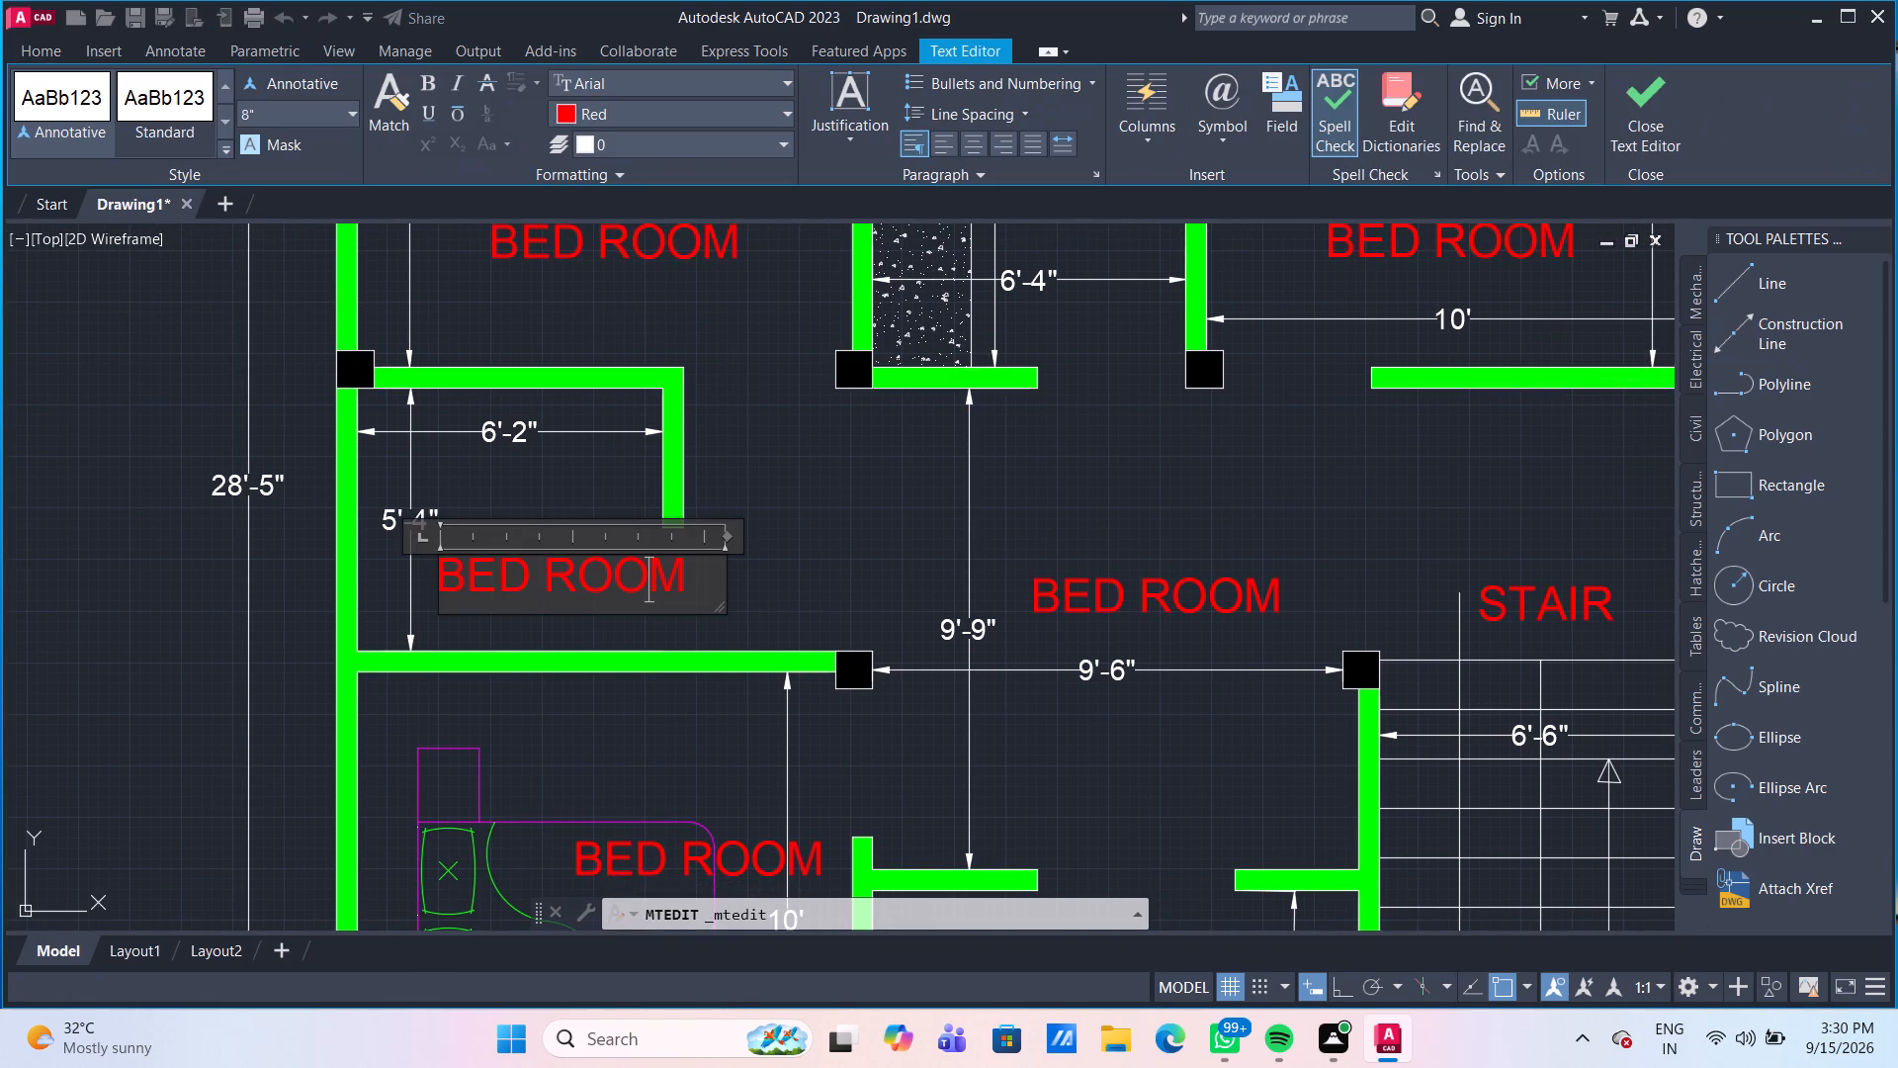
key(Right)
key(BackSpace)
key(BackSpace)
key(BackSpace)
key(BackSpace)
key(BackSpace)
key(BackSpace)
key(BackSpace)
key(BackSpace)
key(BackSpace)
key(BackSpace)
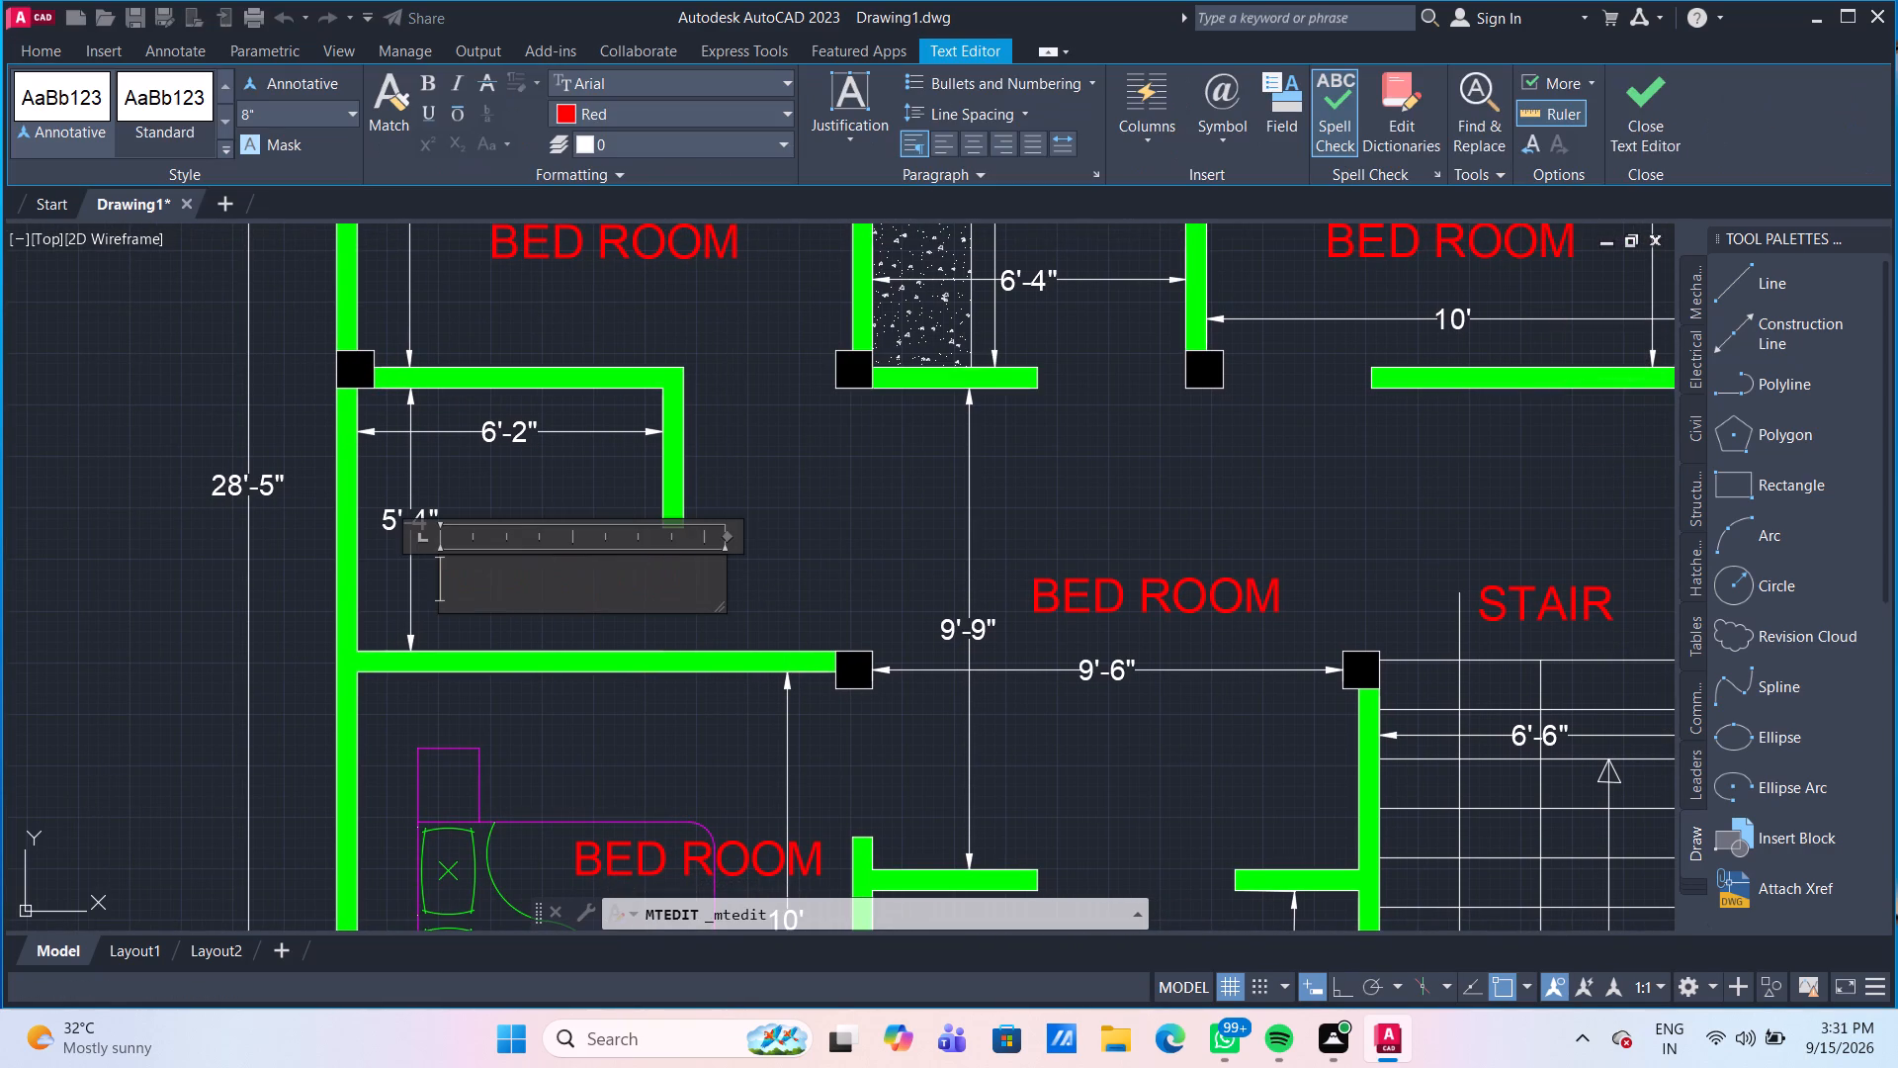
text(TOILET)
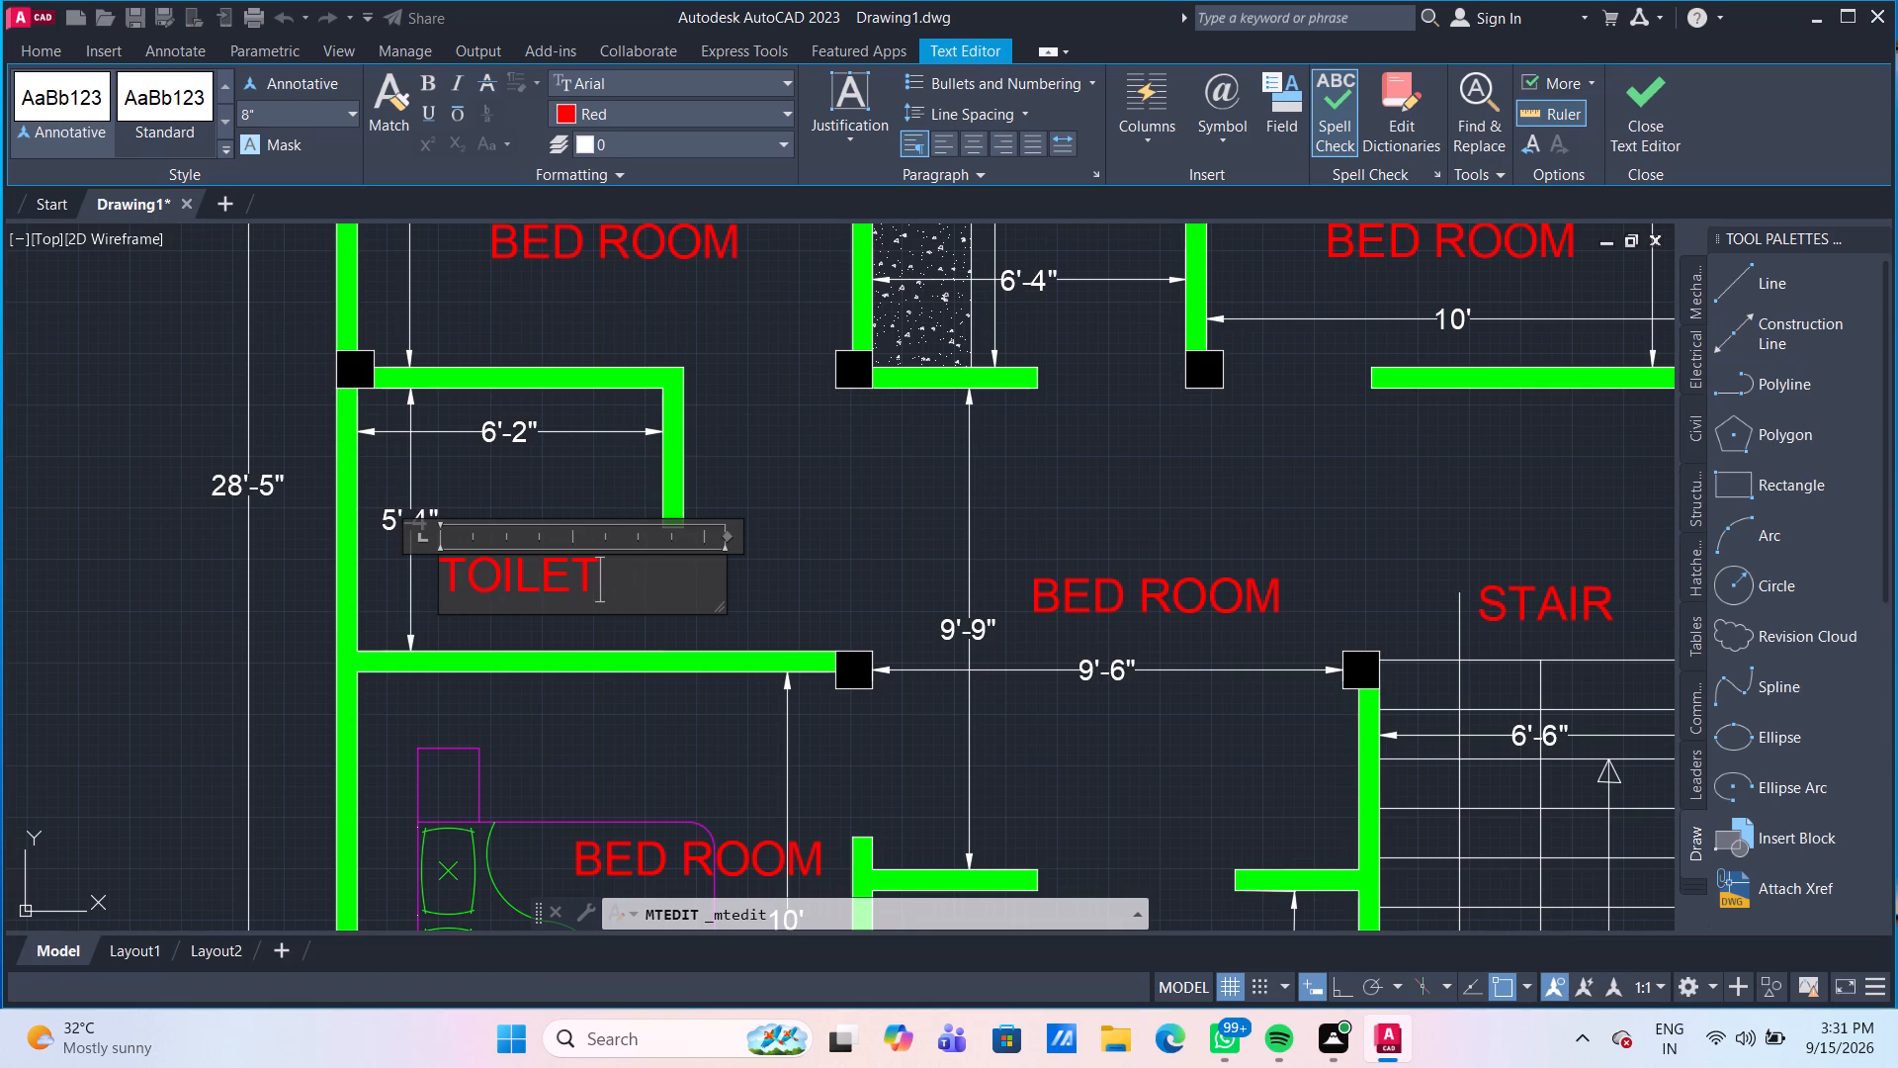
click(825, 561)
Move the KTN label slightly upward and closer to the hatched counter.
scroll(823, 582, down, 2)
scroll(946, 451, up, 2)
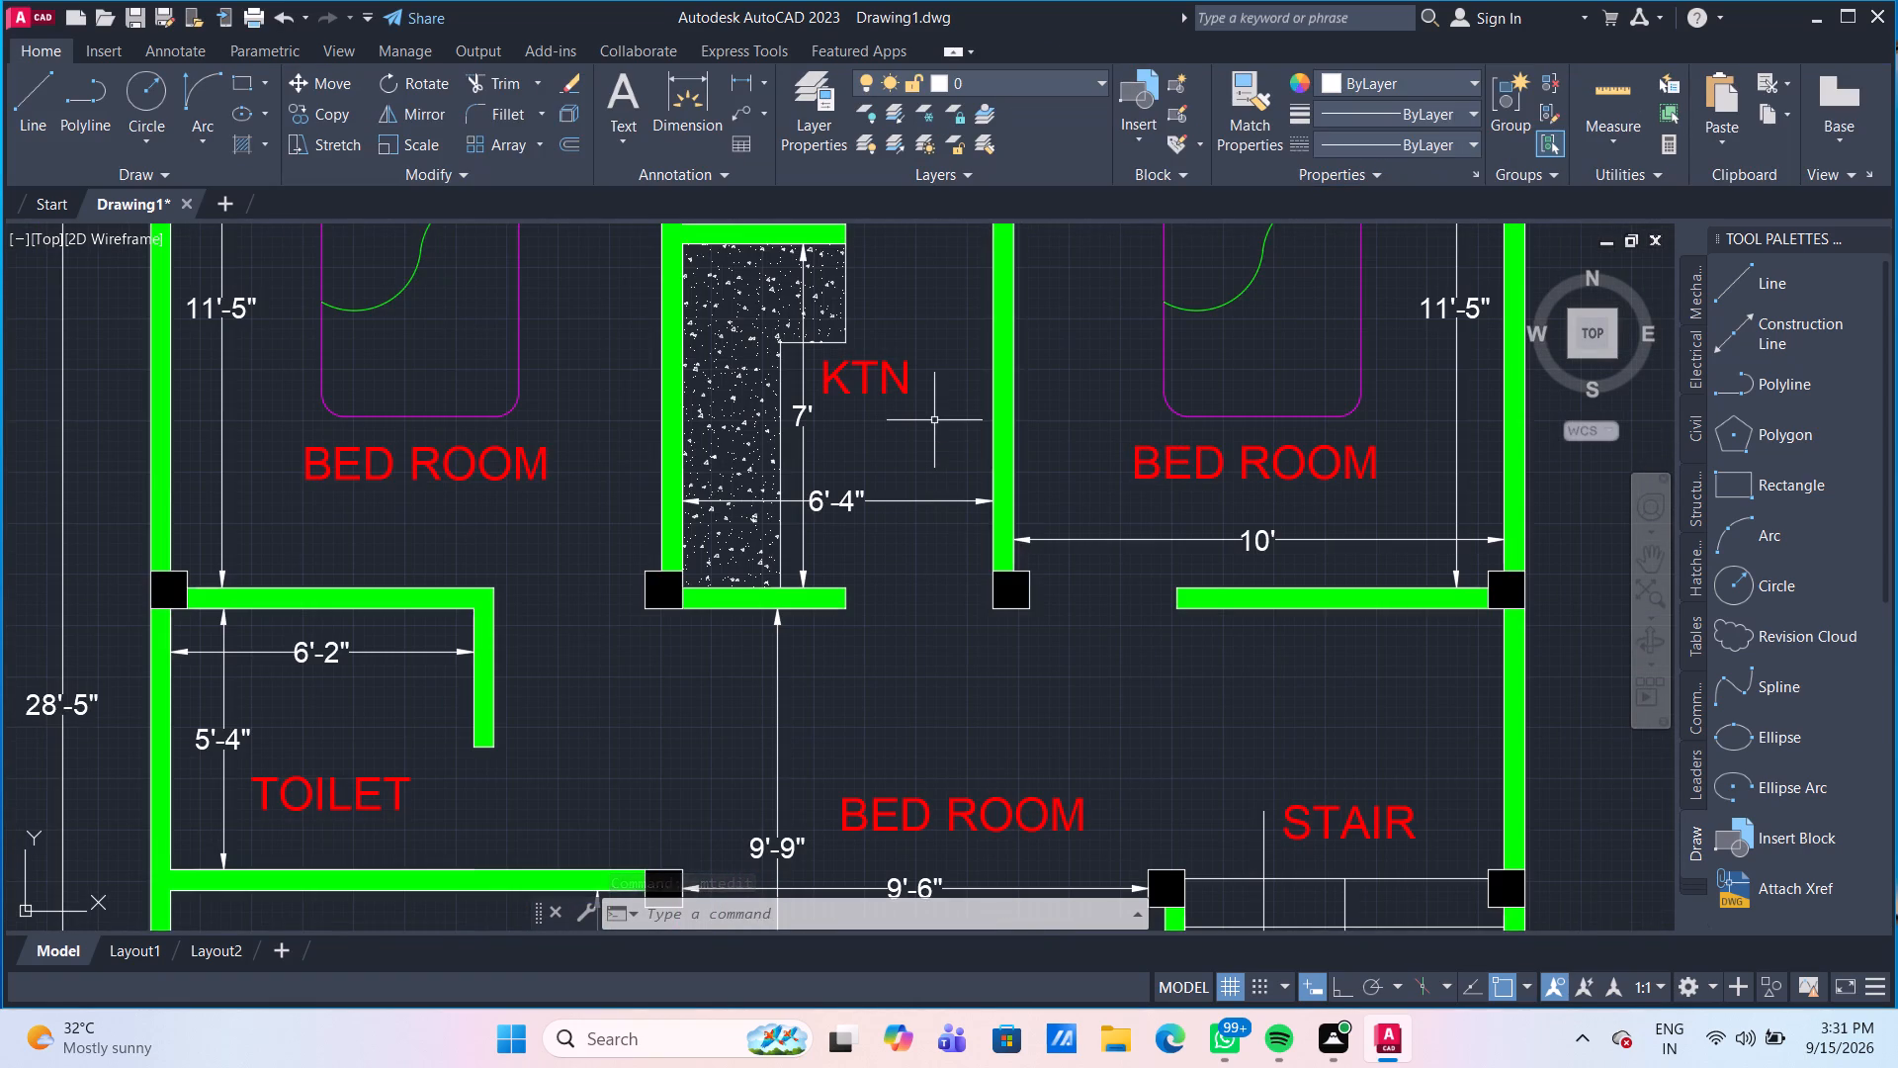
scroll(934, 420, up, 2)
middle_drag(934, 471, 936, 607)
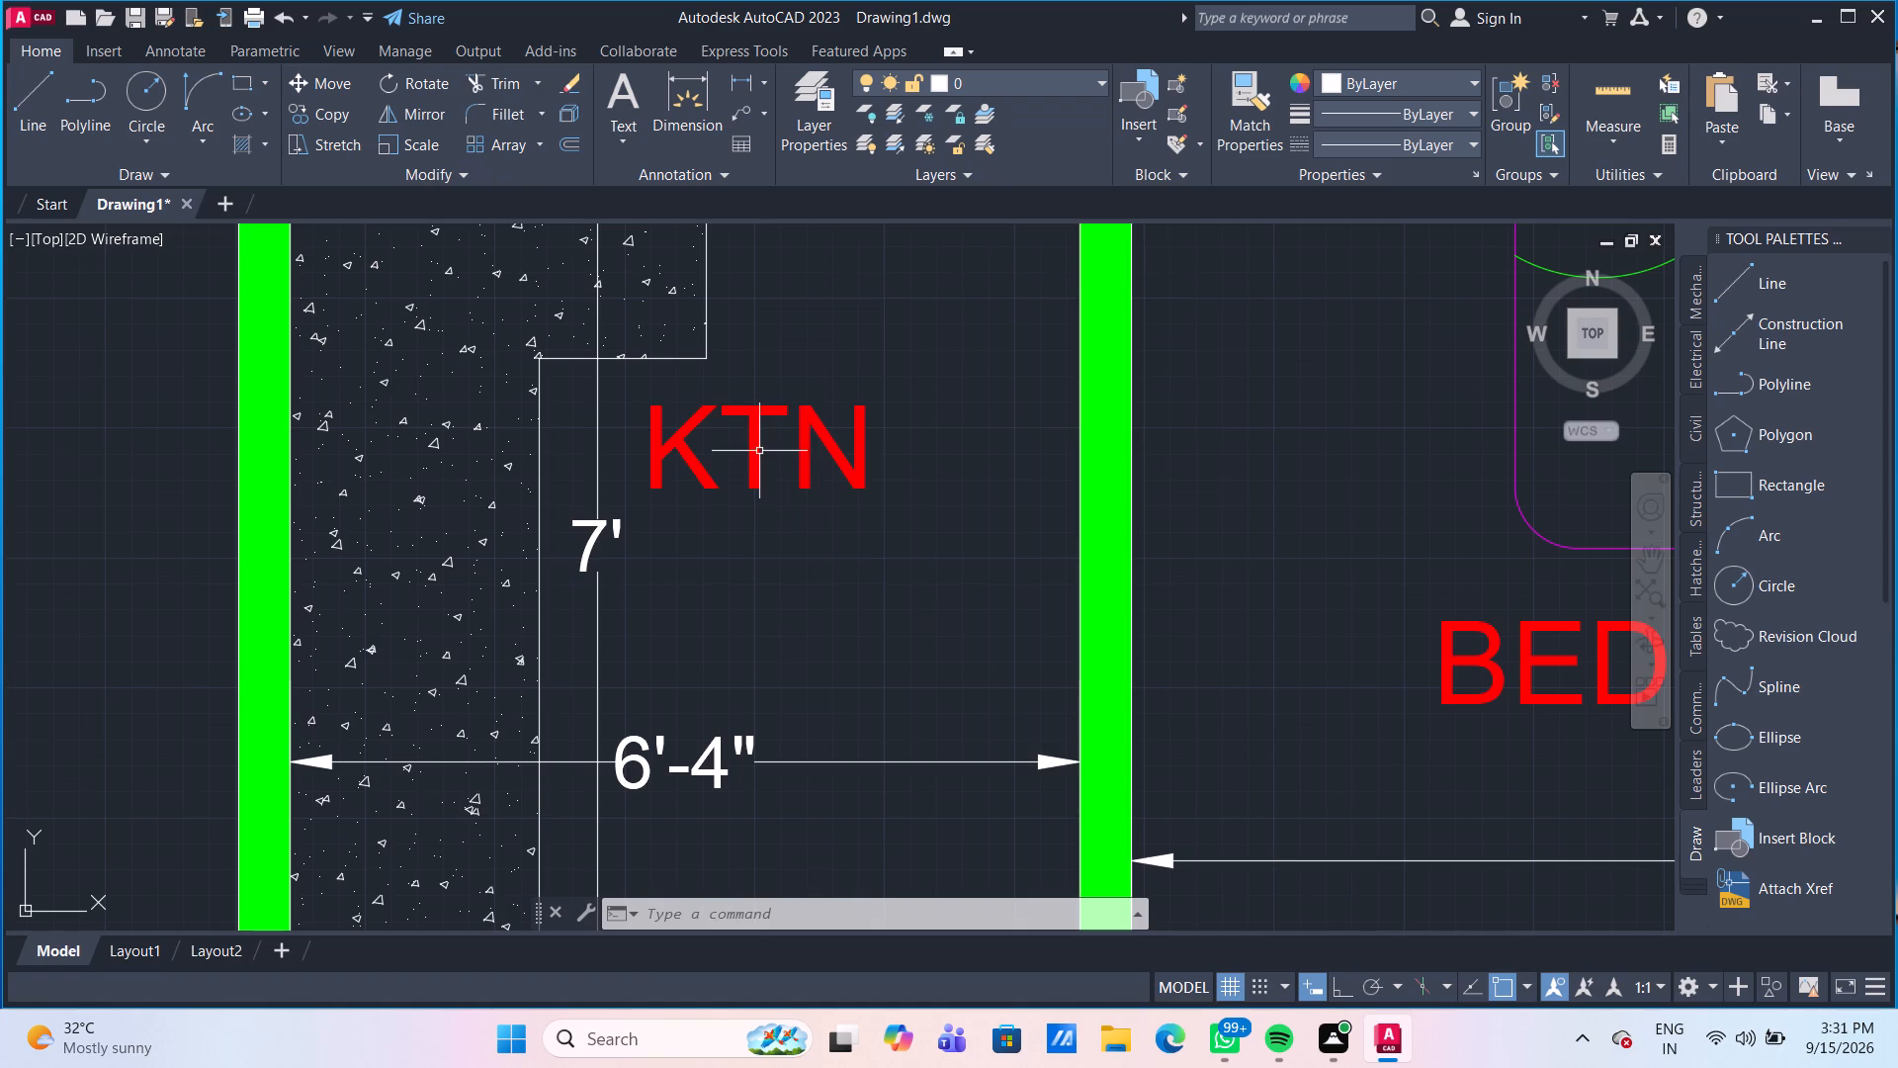
click(757, 450)
key(m)
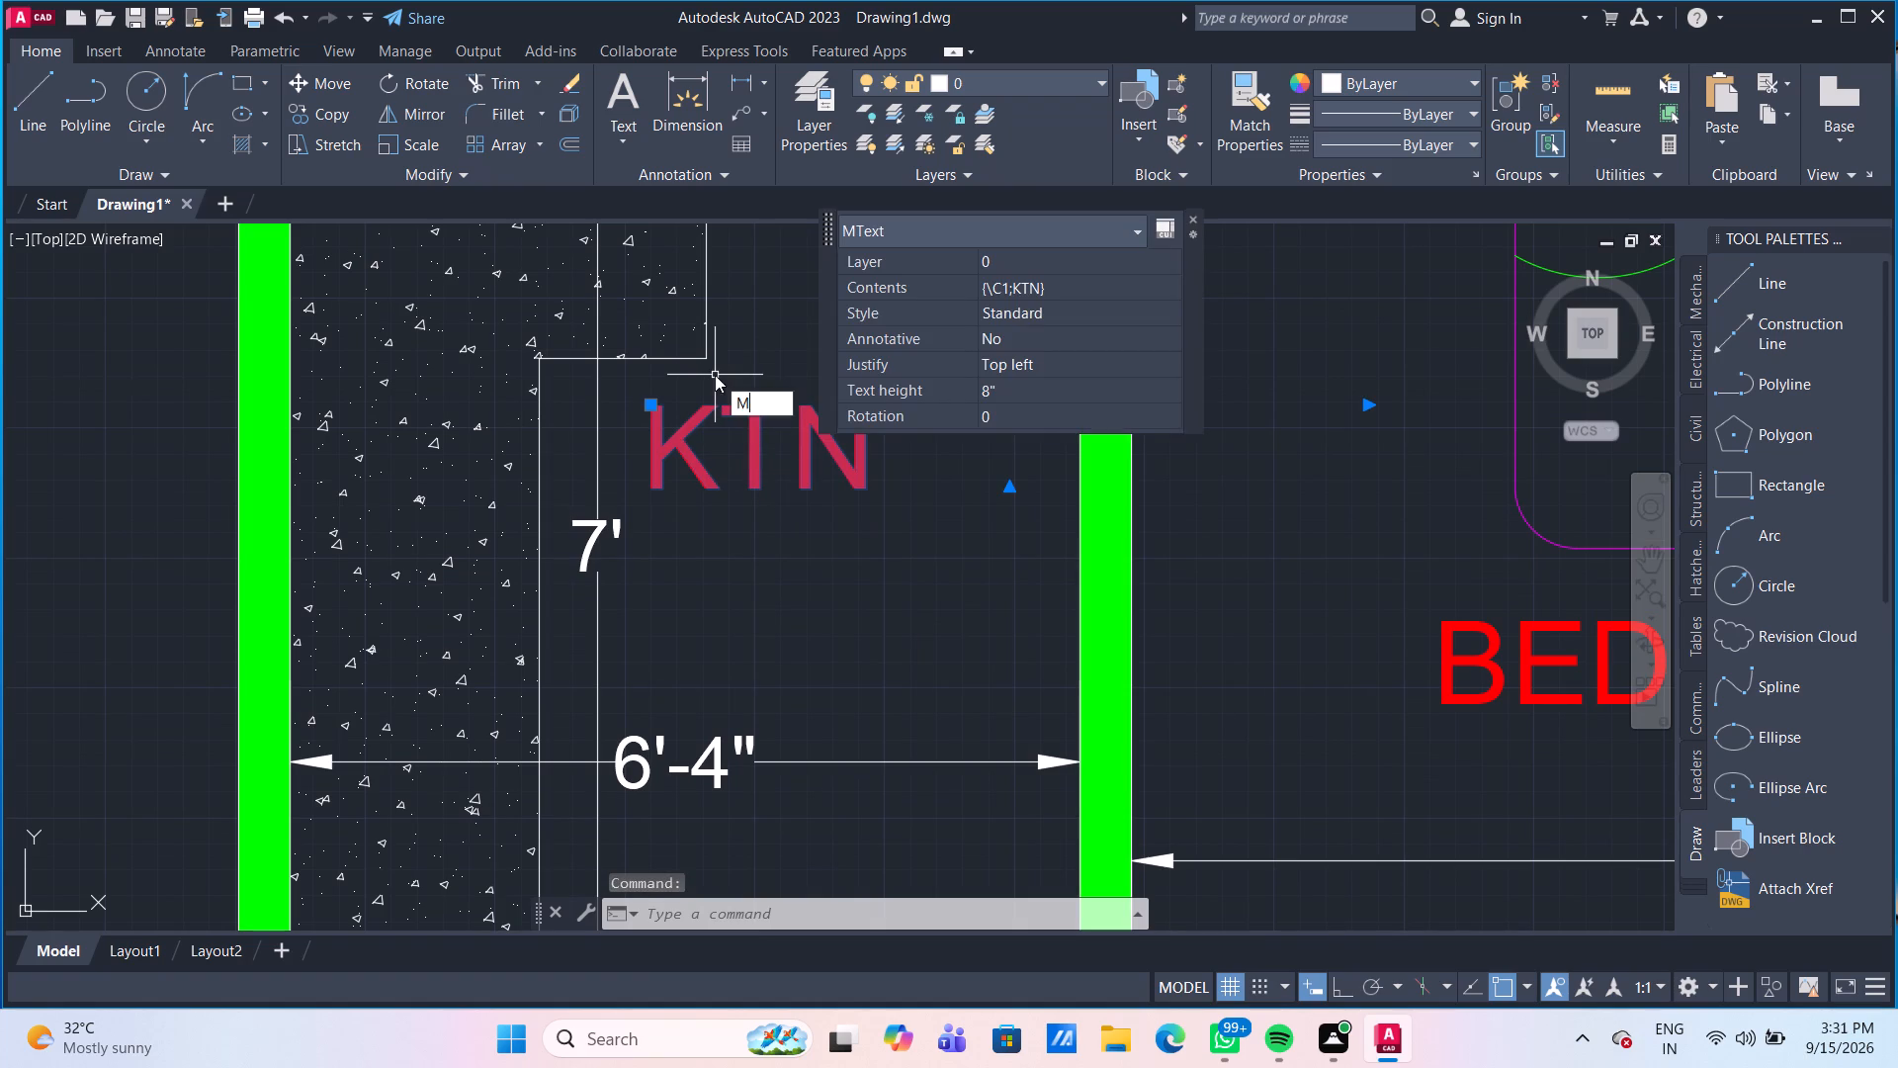
key(Return)
scroll(681, 441, up, 1)
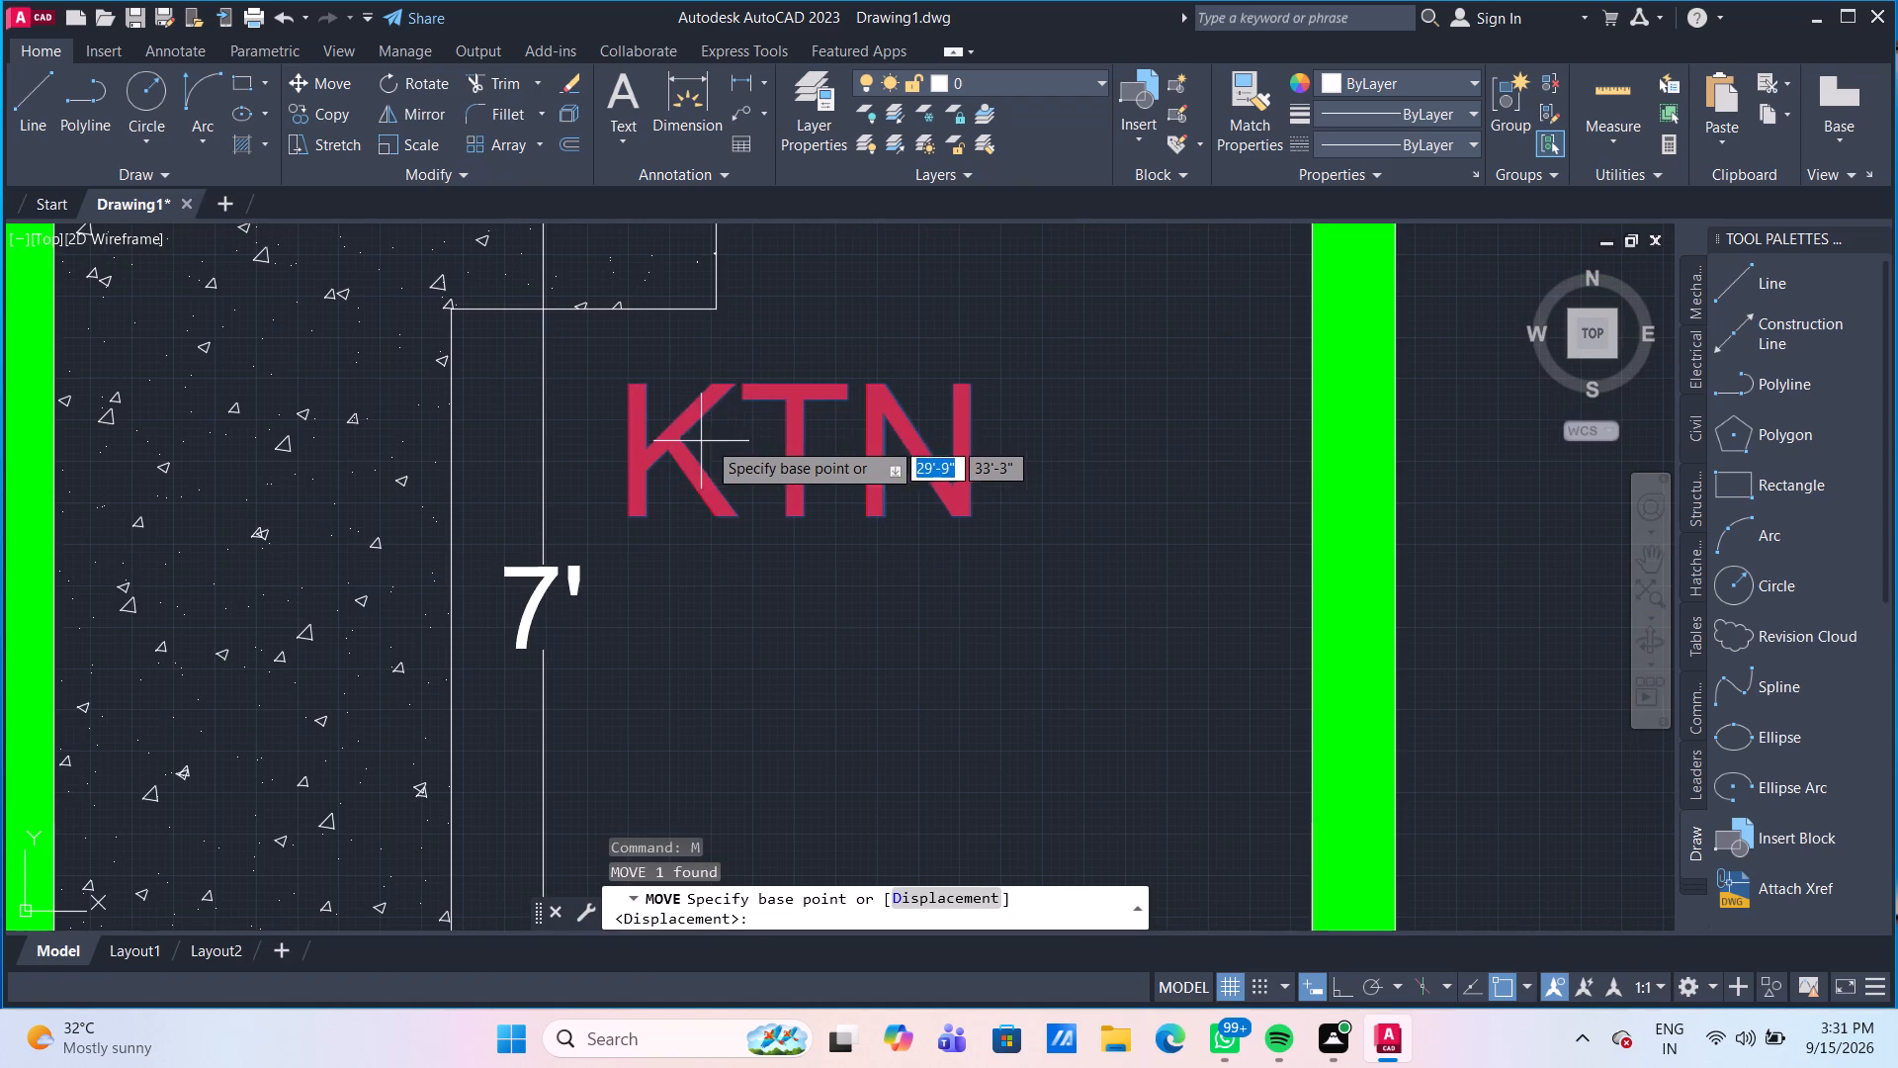
click(802, 434)
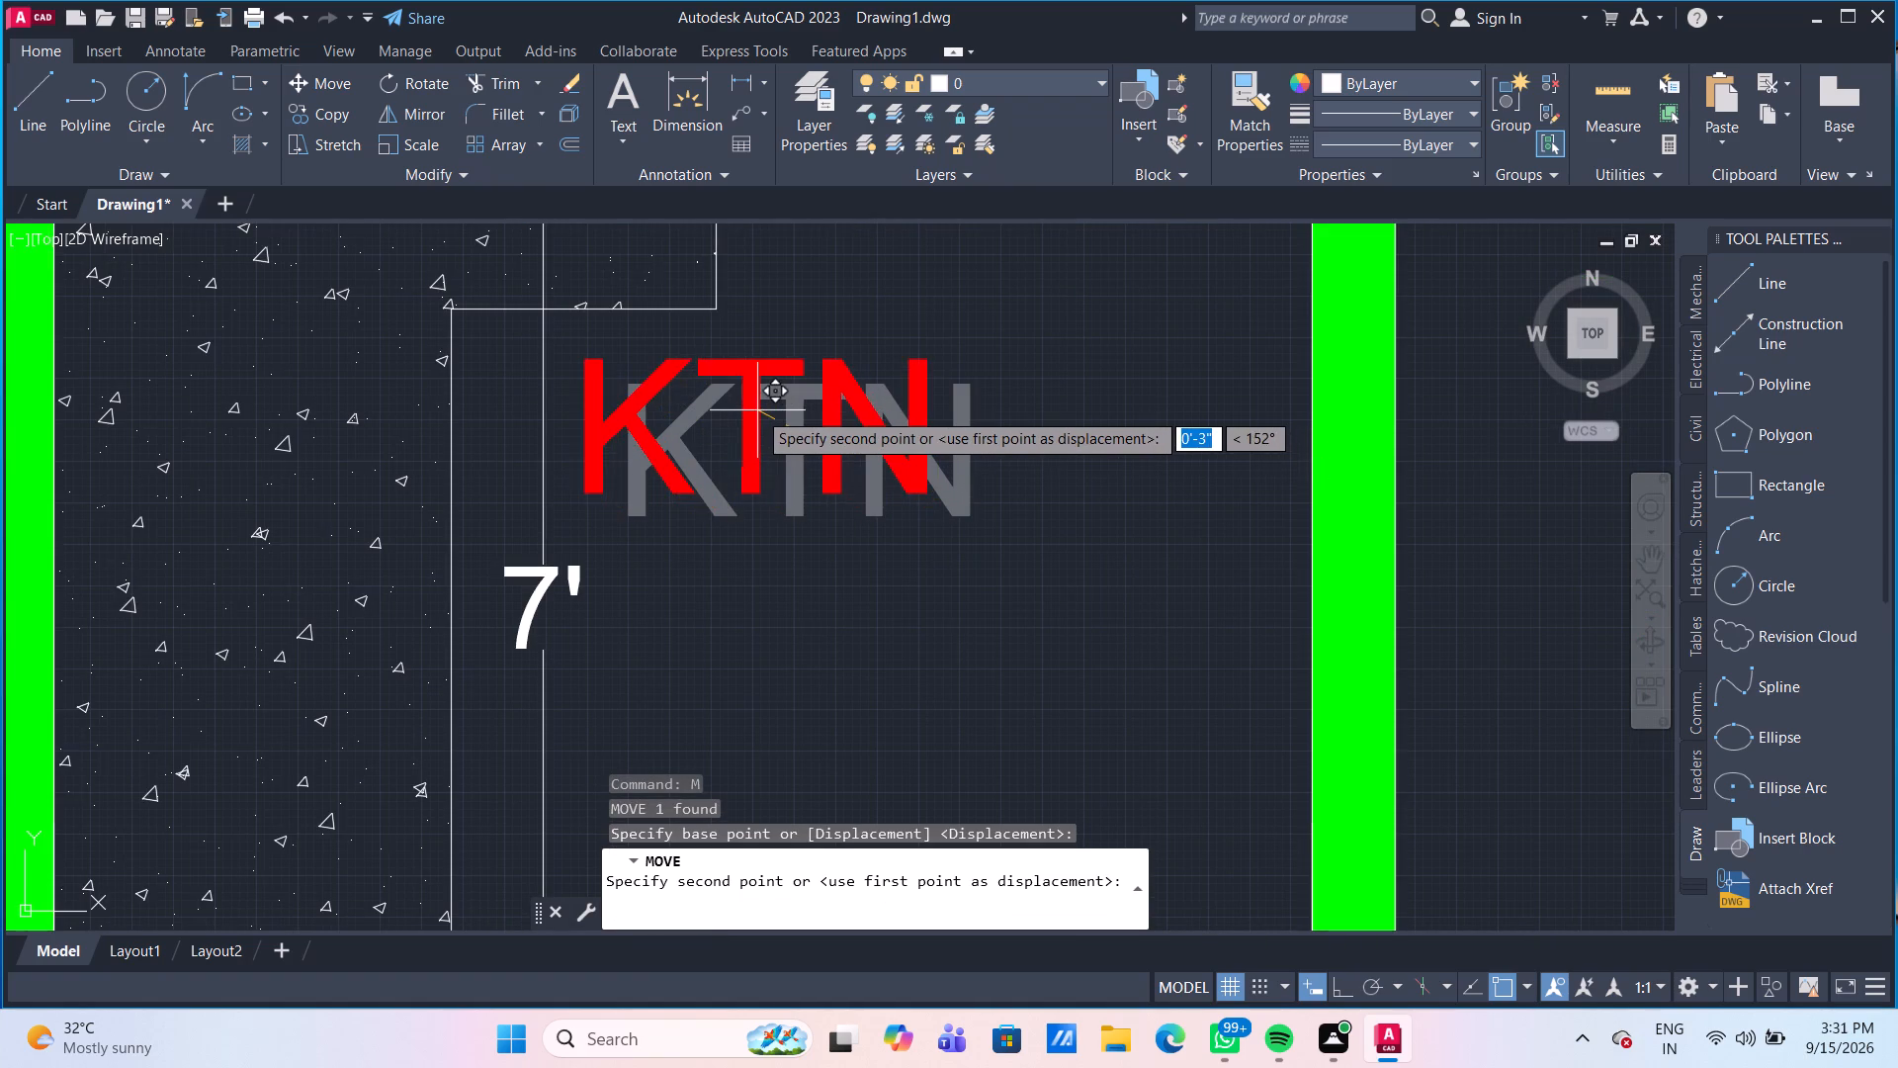
click(749, 404)
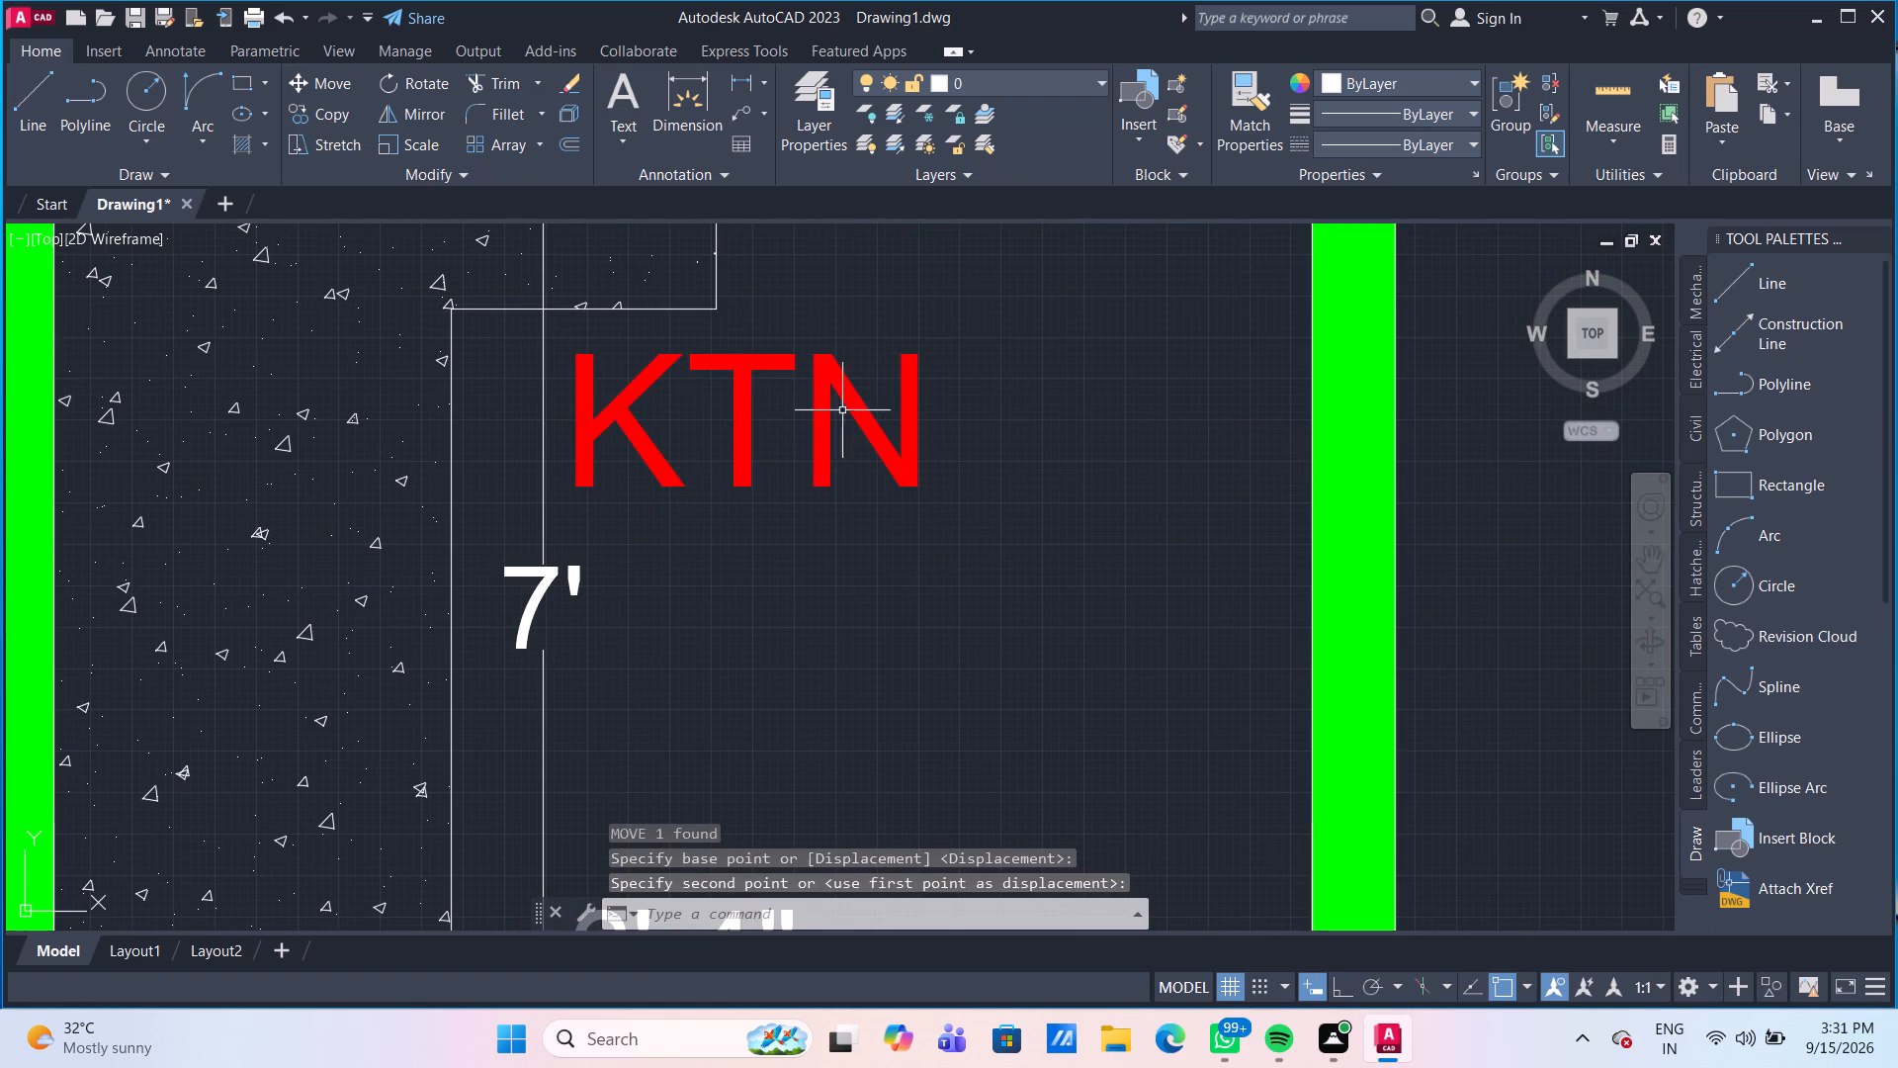
Change the text of the KTN label to KITCHEN.
double_click(915, 436)
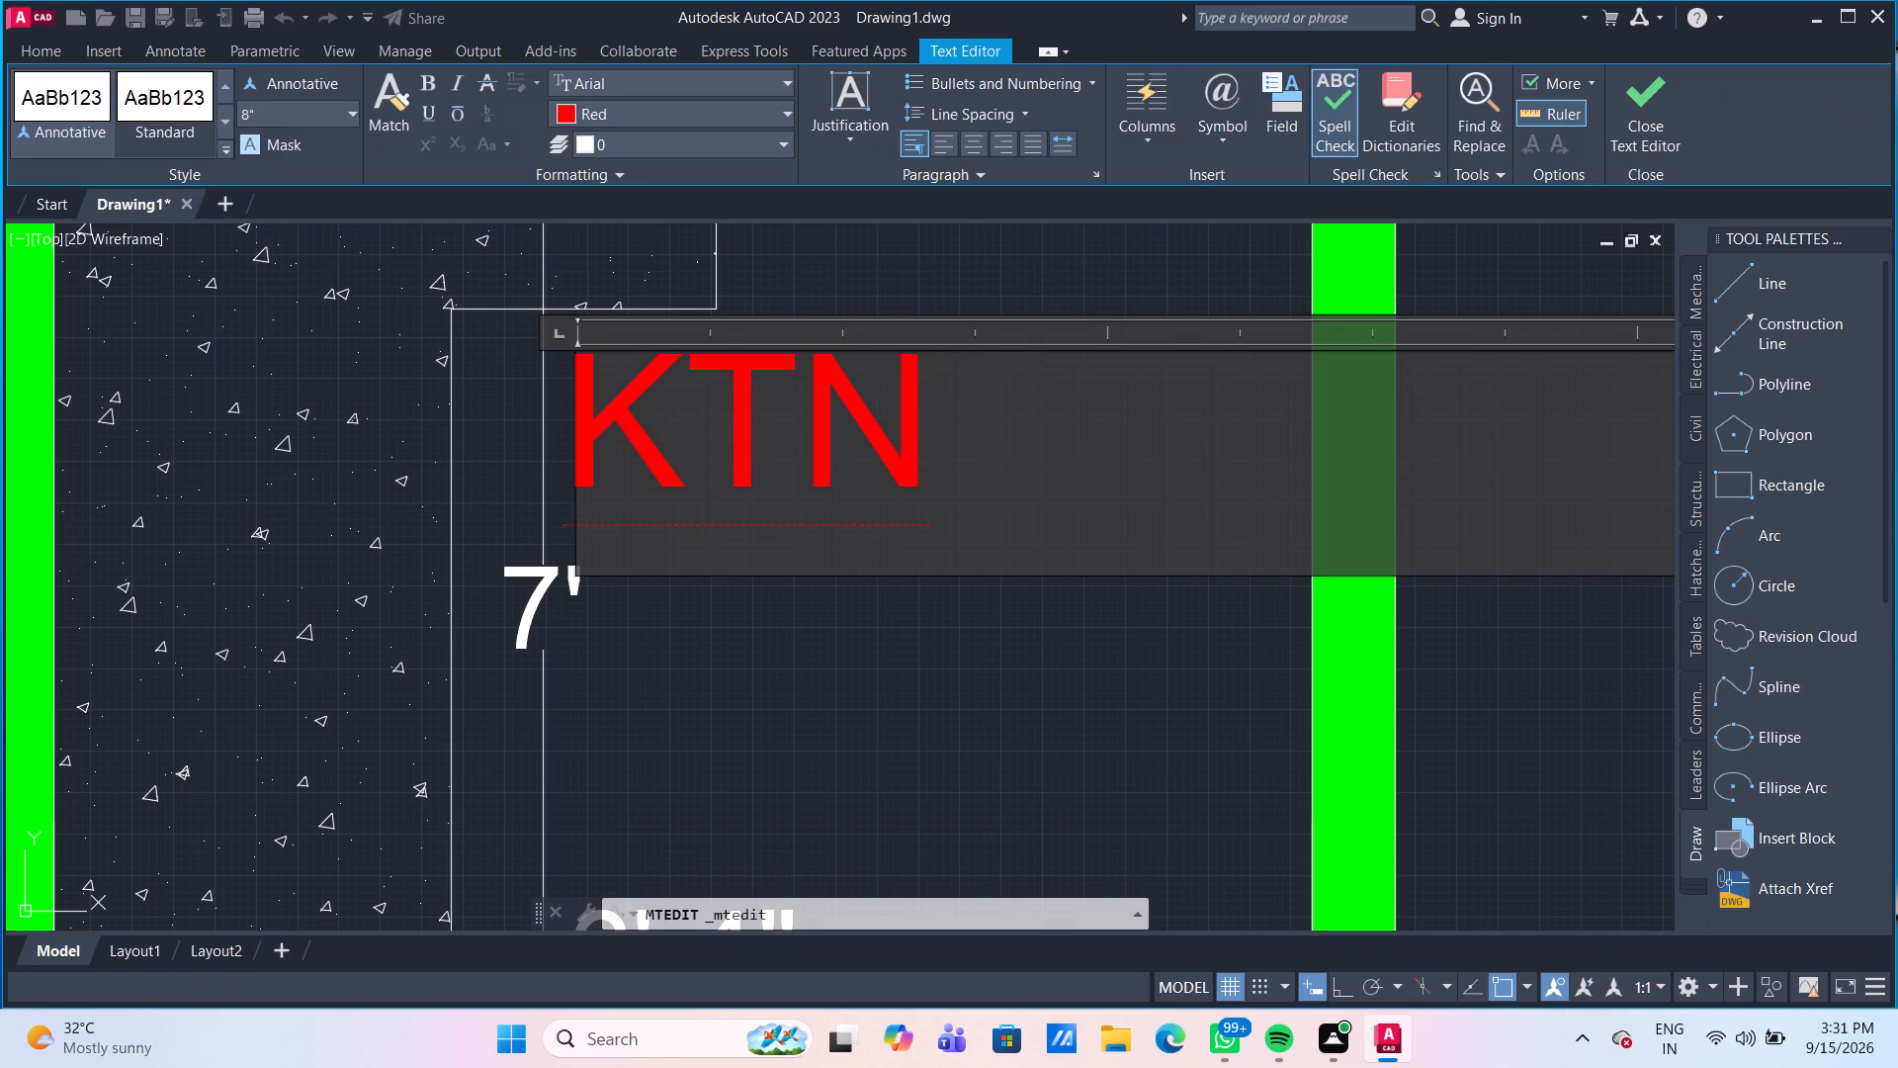
key(BackSpace)
key(BackSpace)
text(ITCHEN)
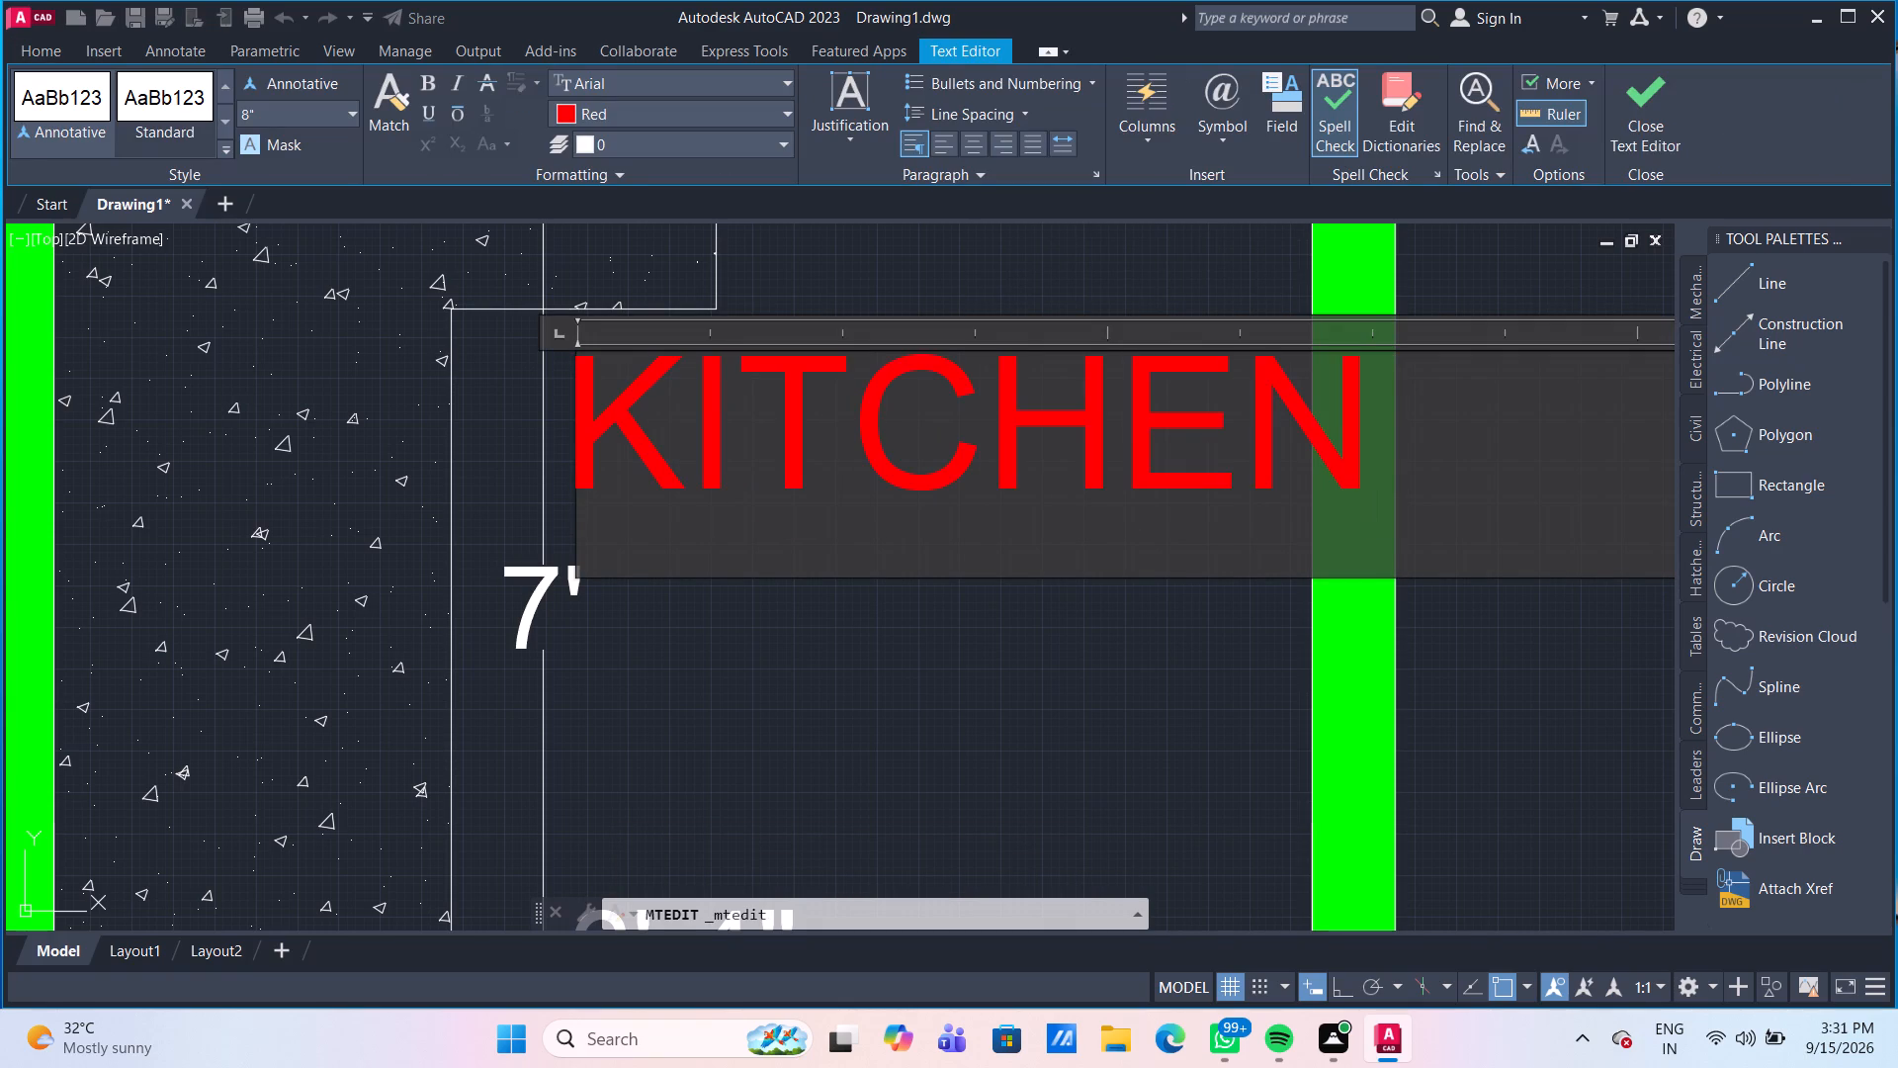
click(881, 711)
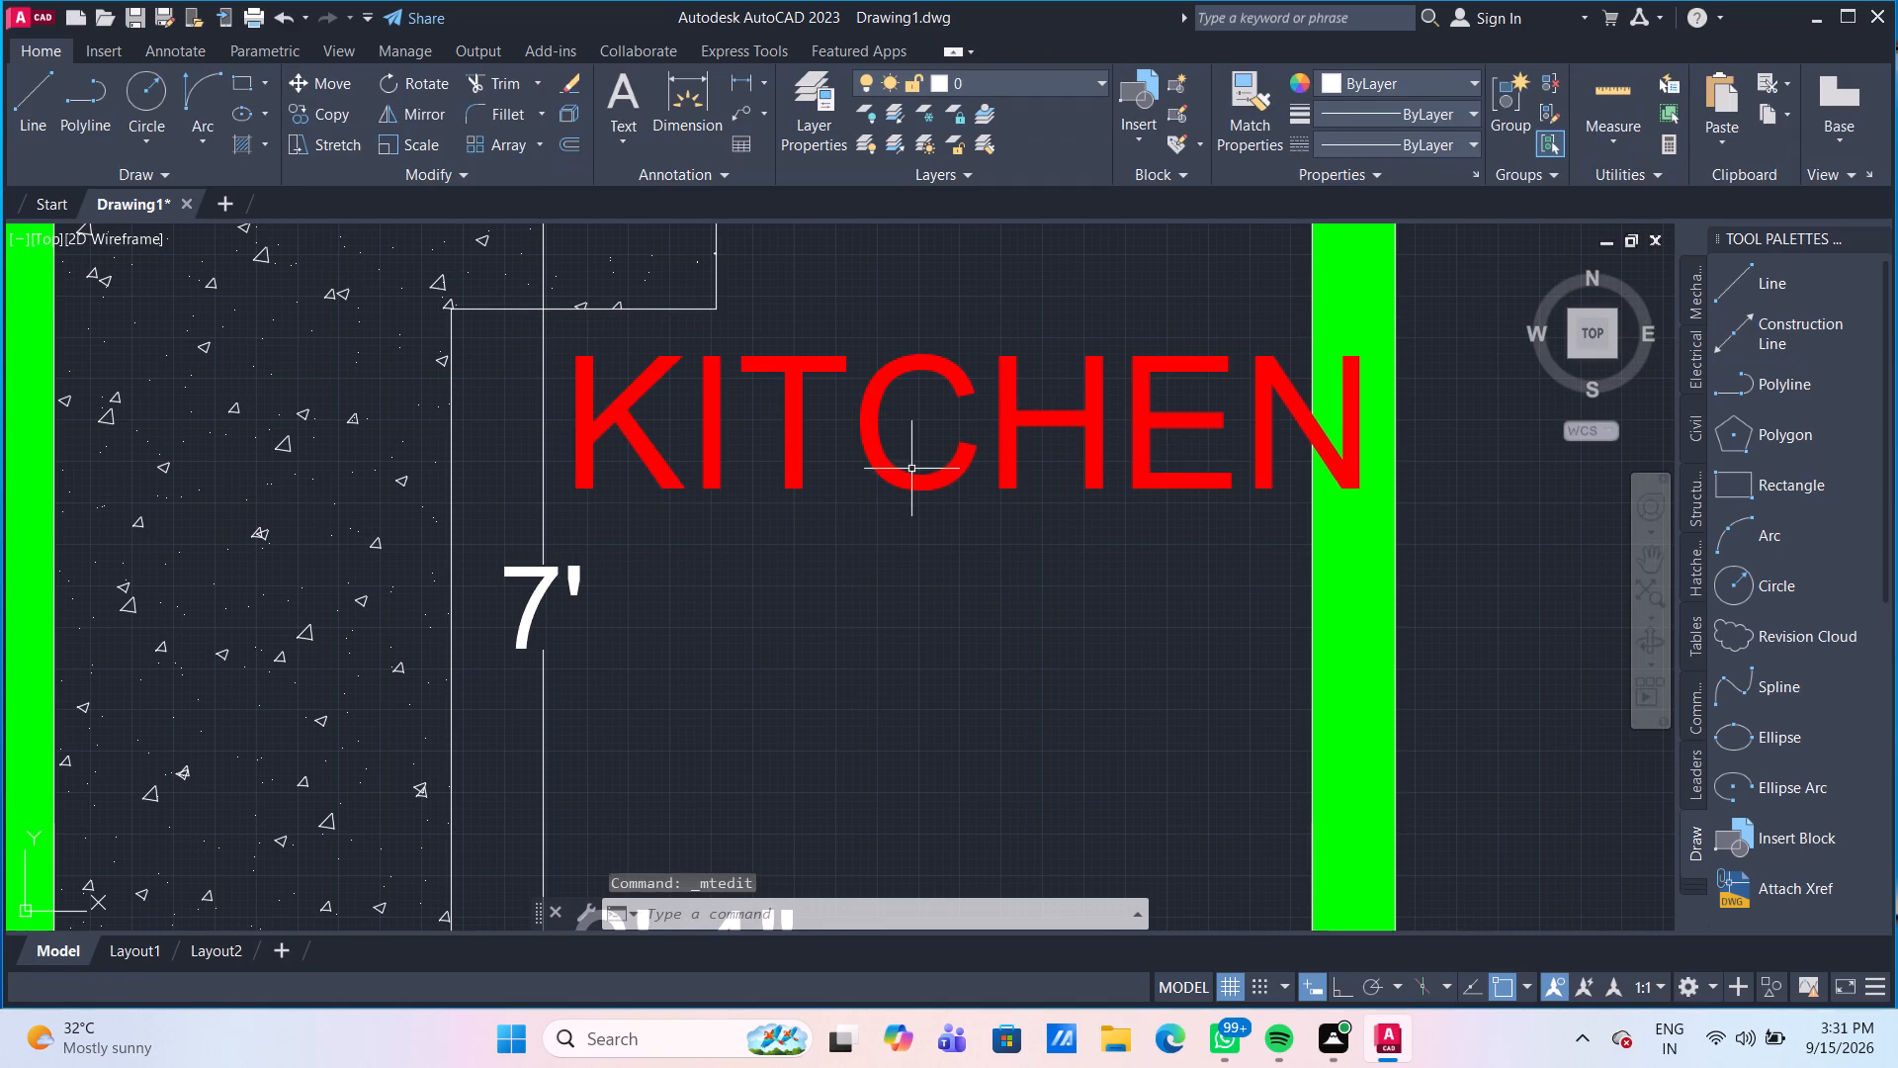
Move the KITCHEN label about 5" toward the hatched counter, clear of the green wall.
click(911, 468)
click(889, 466)
key(m)
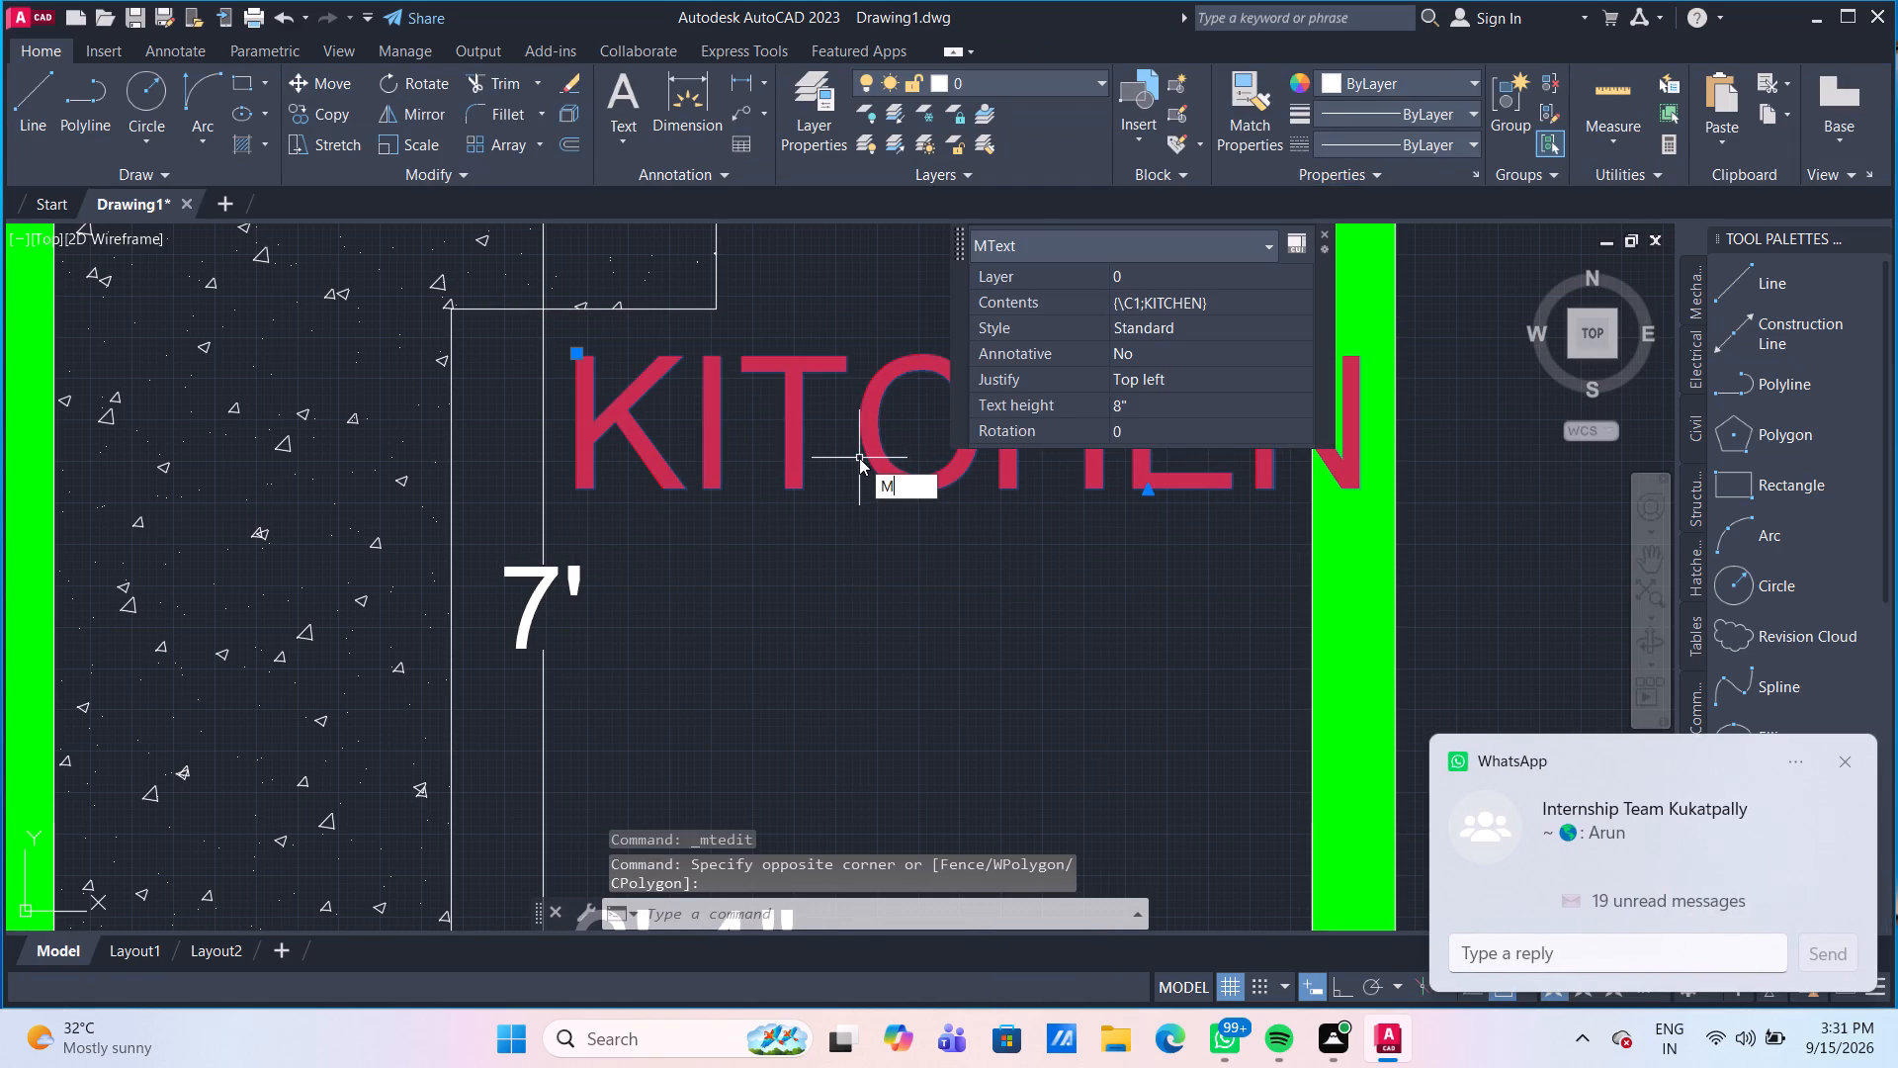
key(Return)
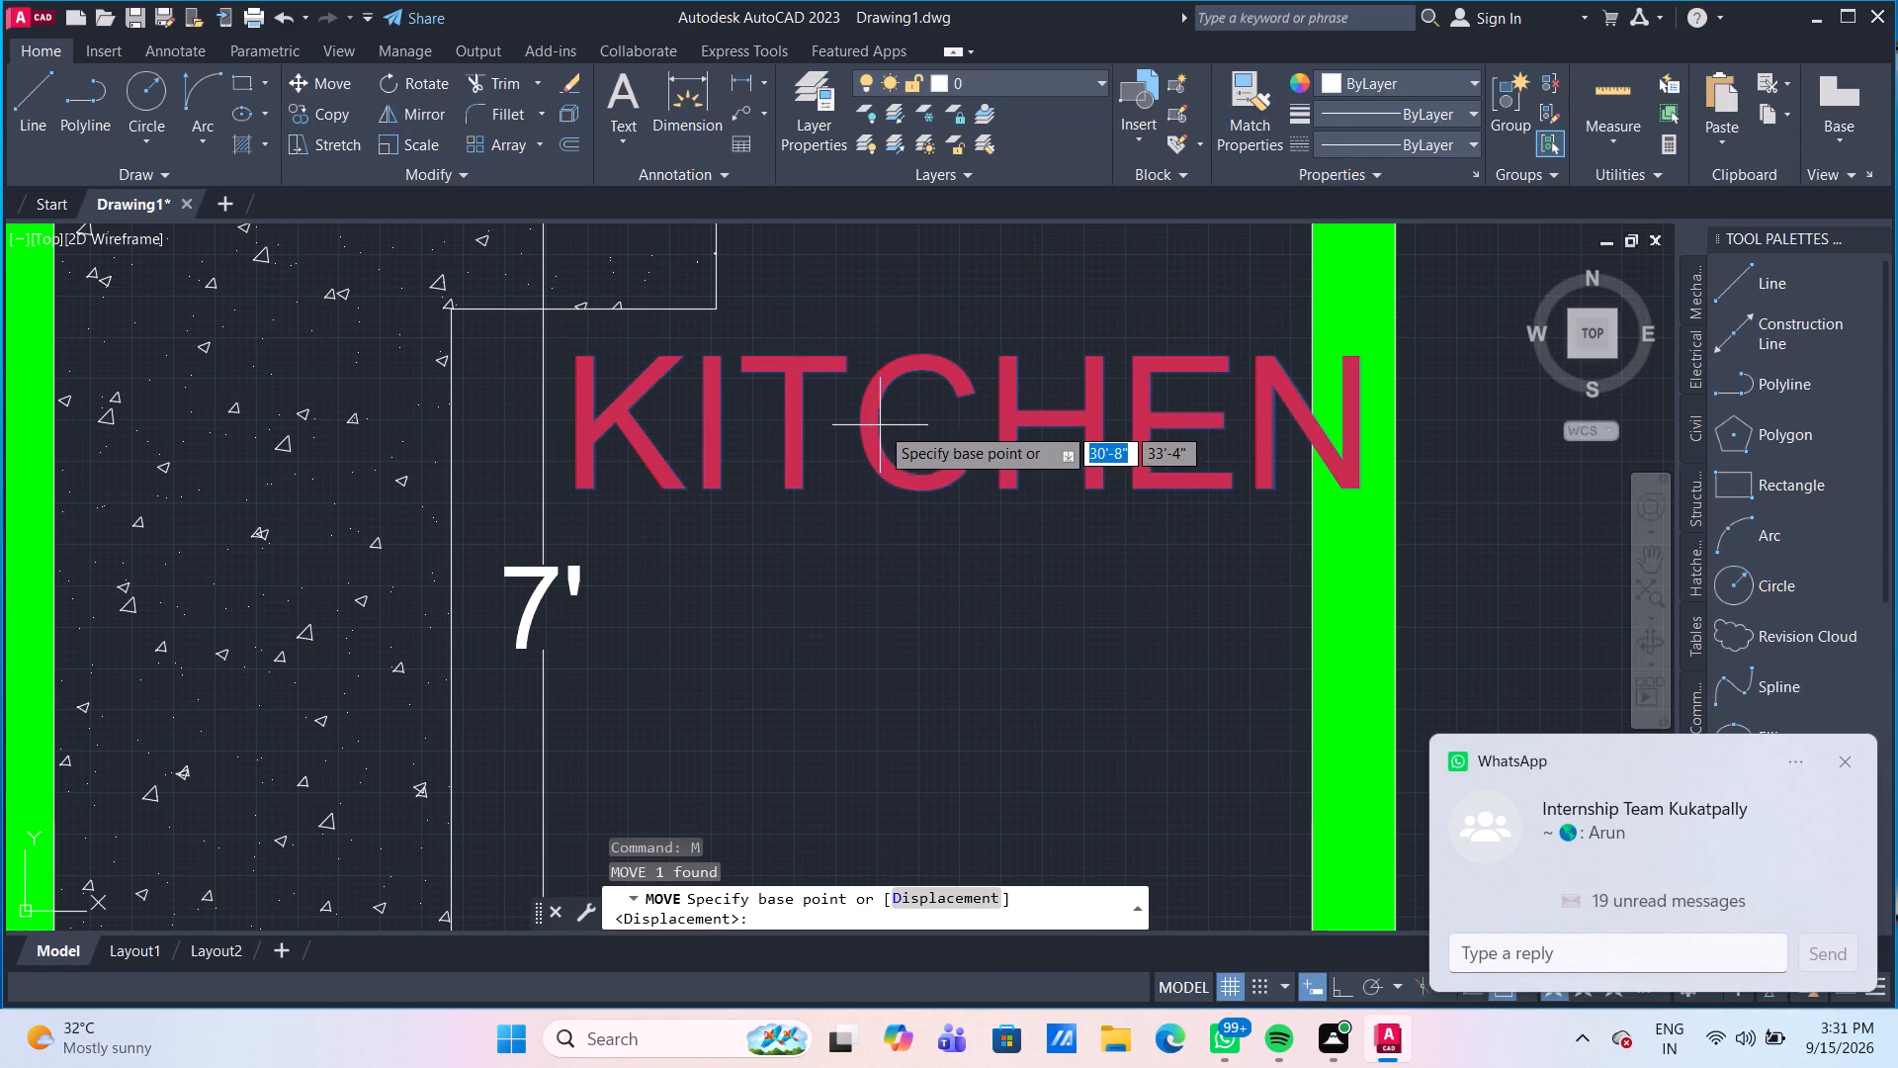
click(880, 425)
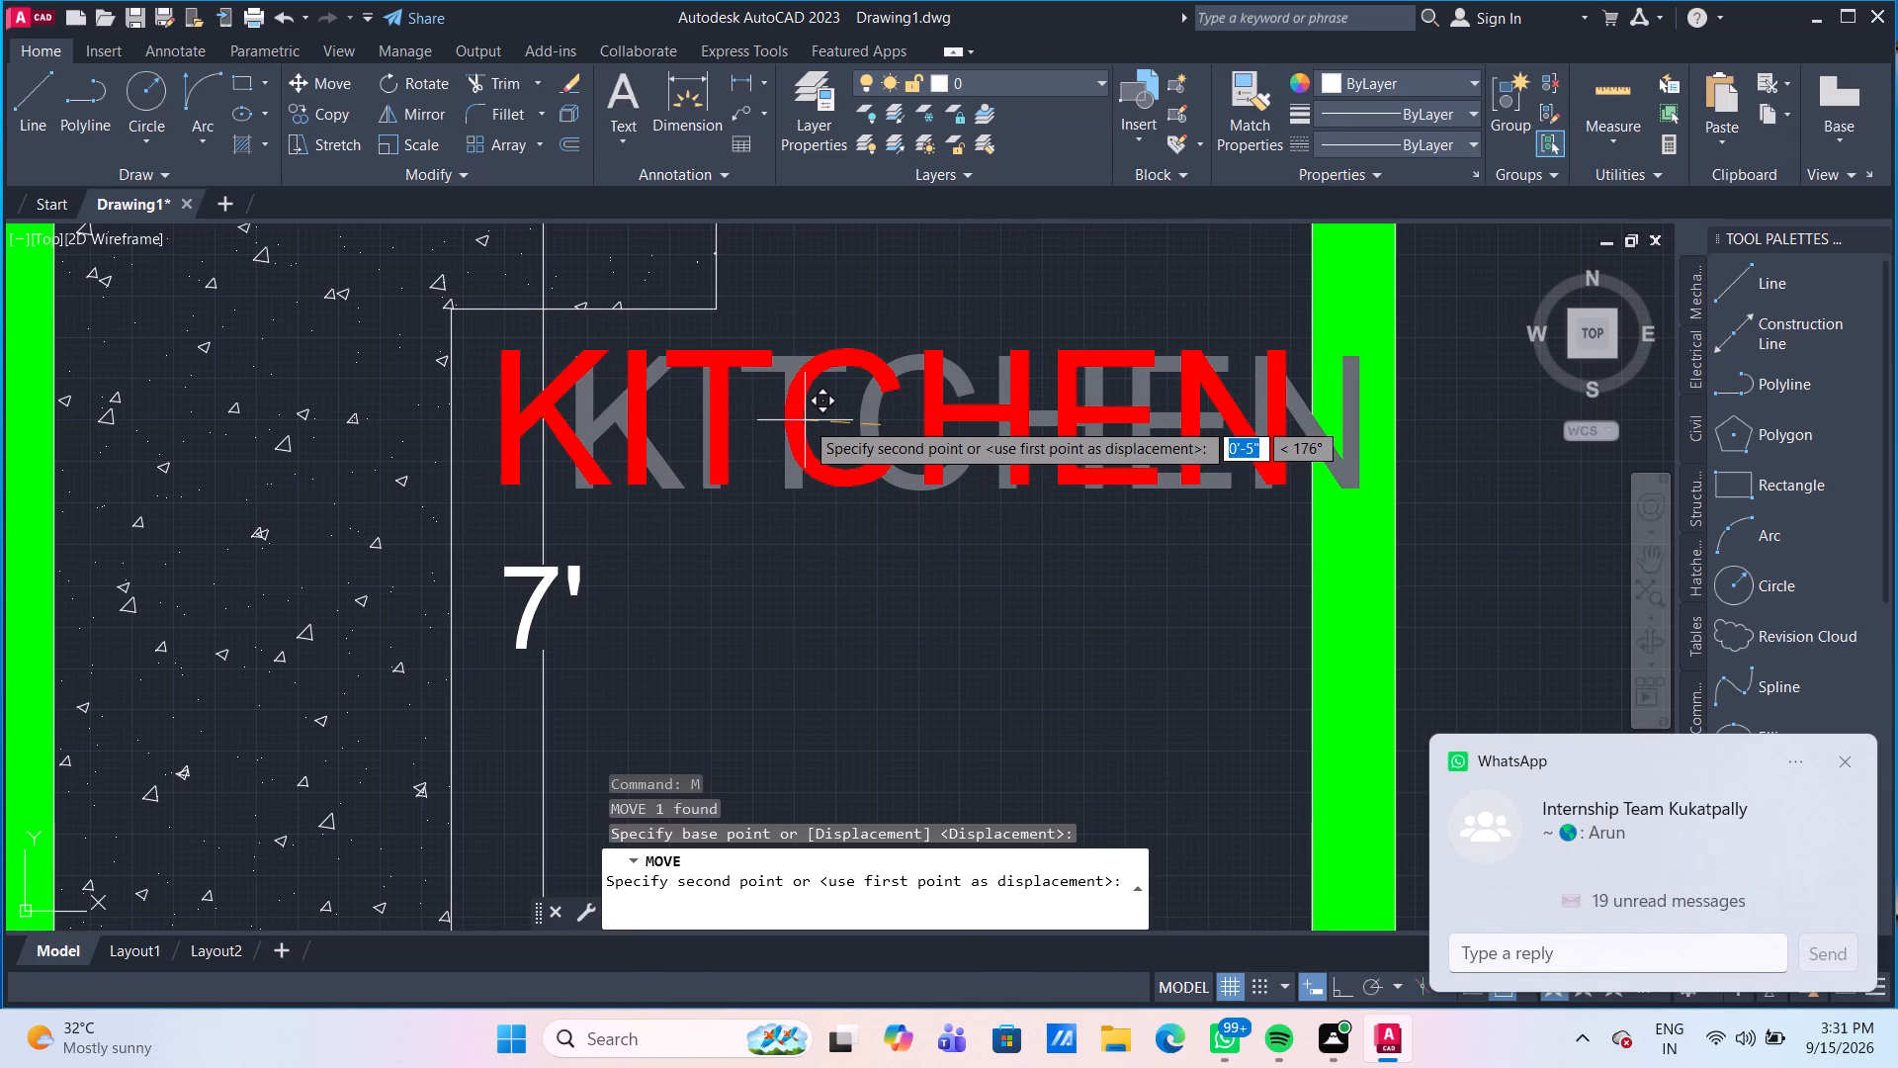
click(801, 421)
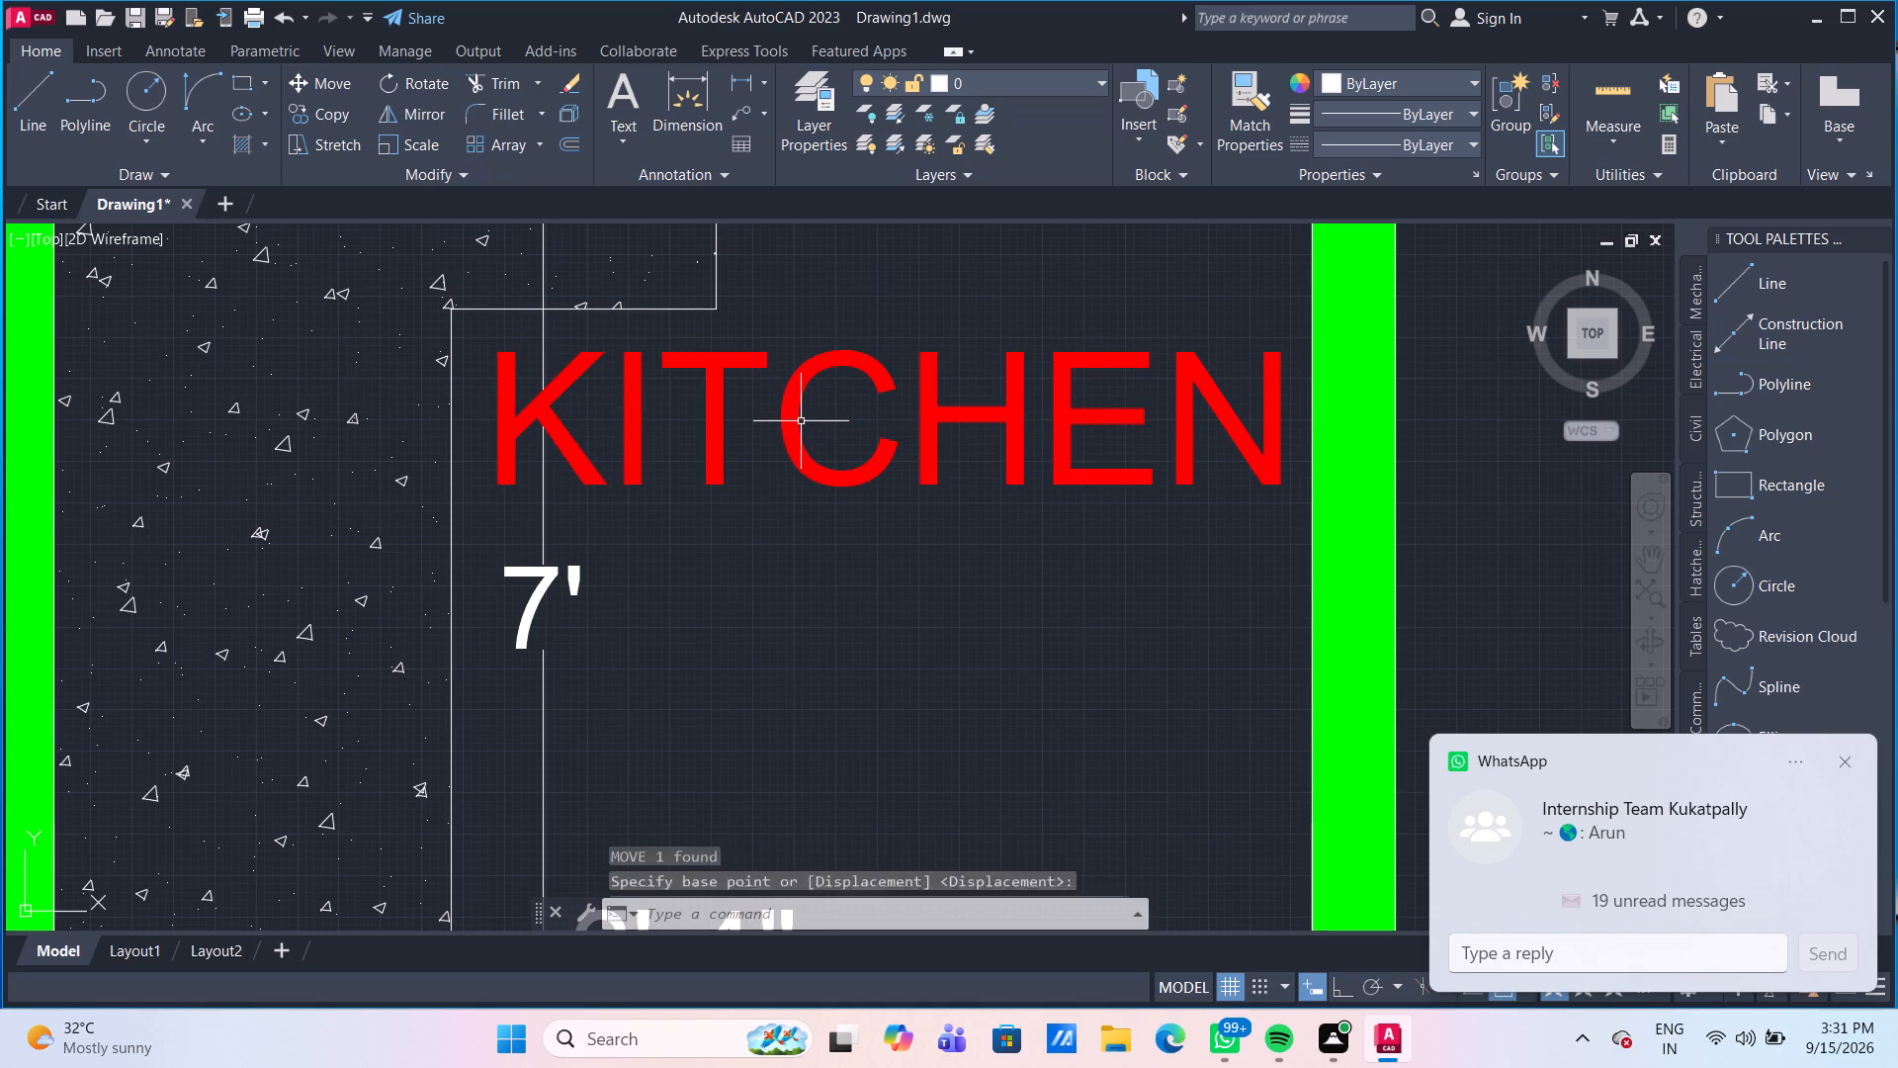
Change the BED ROOM label in the central space above the 9'-6" dimension to HALL AREA.
scroll(801, 418, down, 3)
scroll(831, 540, down, 2)
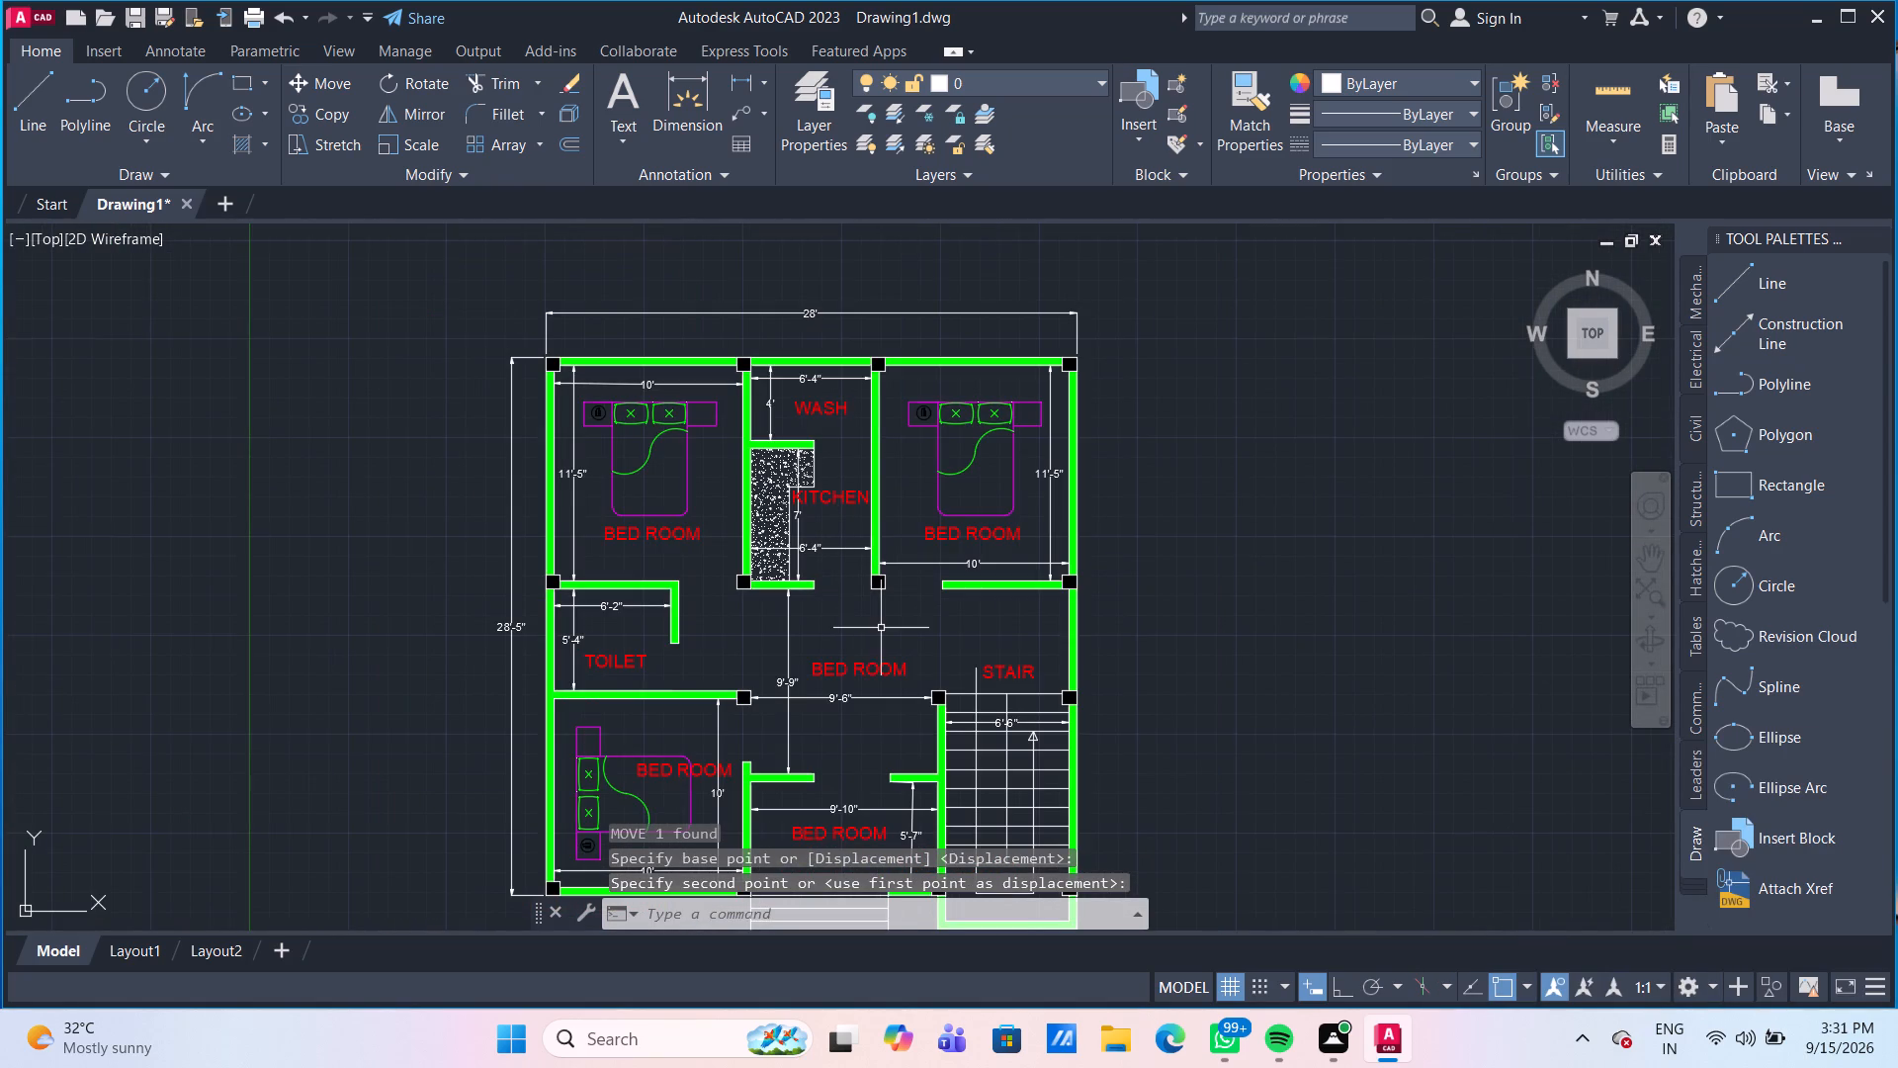
scroll(867, 605, up, 1)
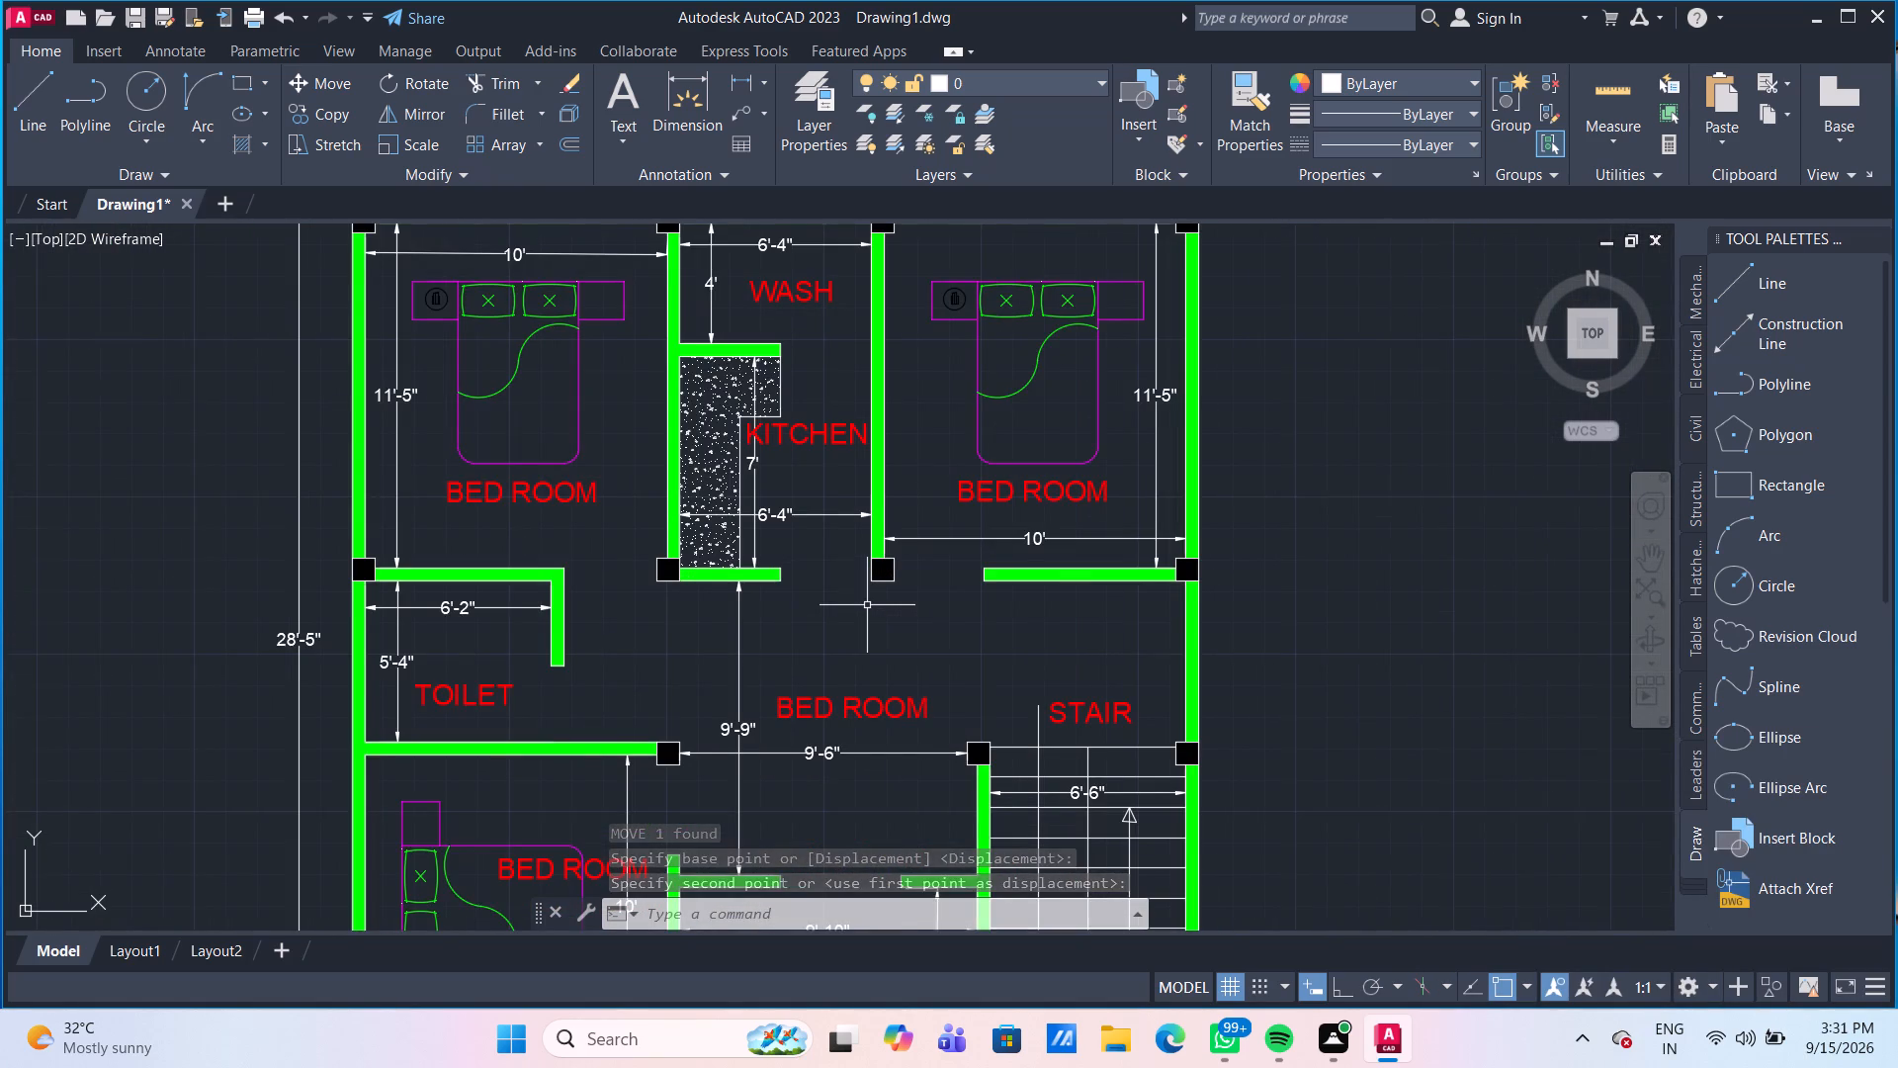
middle_drag(867, 605, 836, 560)
middle_drag(924, 653, 878, 609)
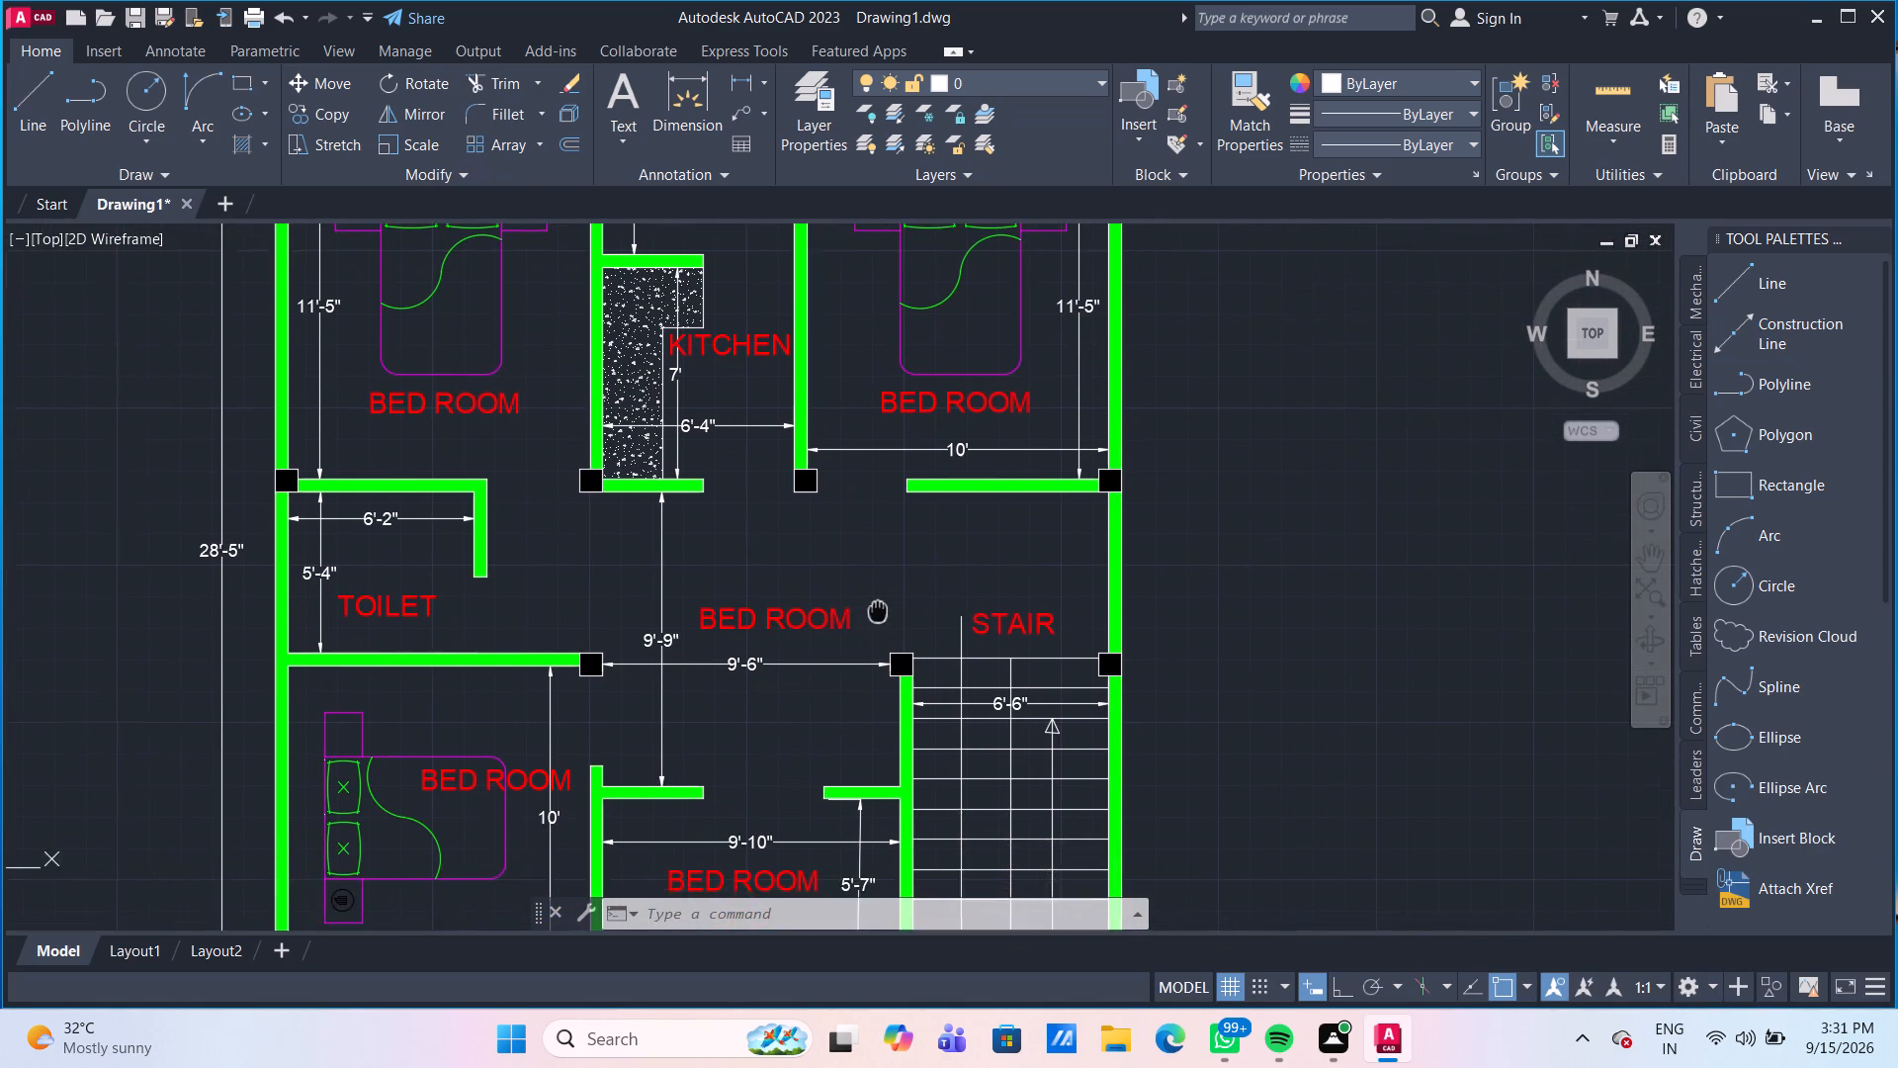
middle_drag(878, 609, 881, 673)
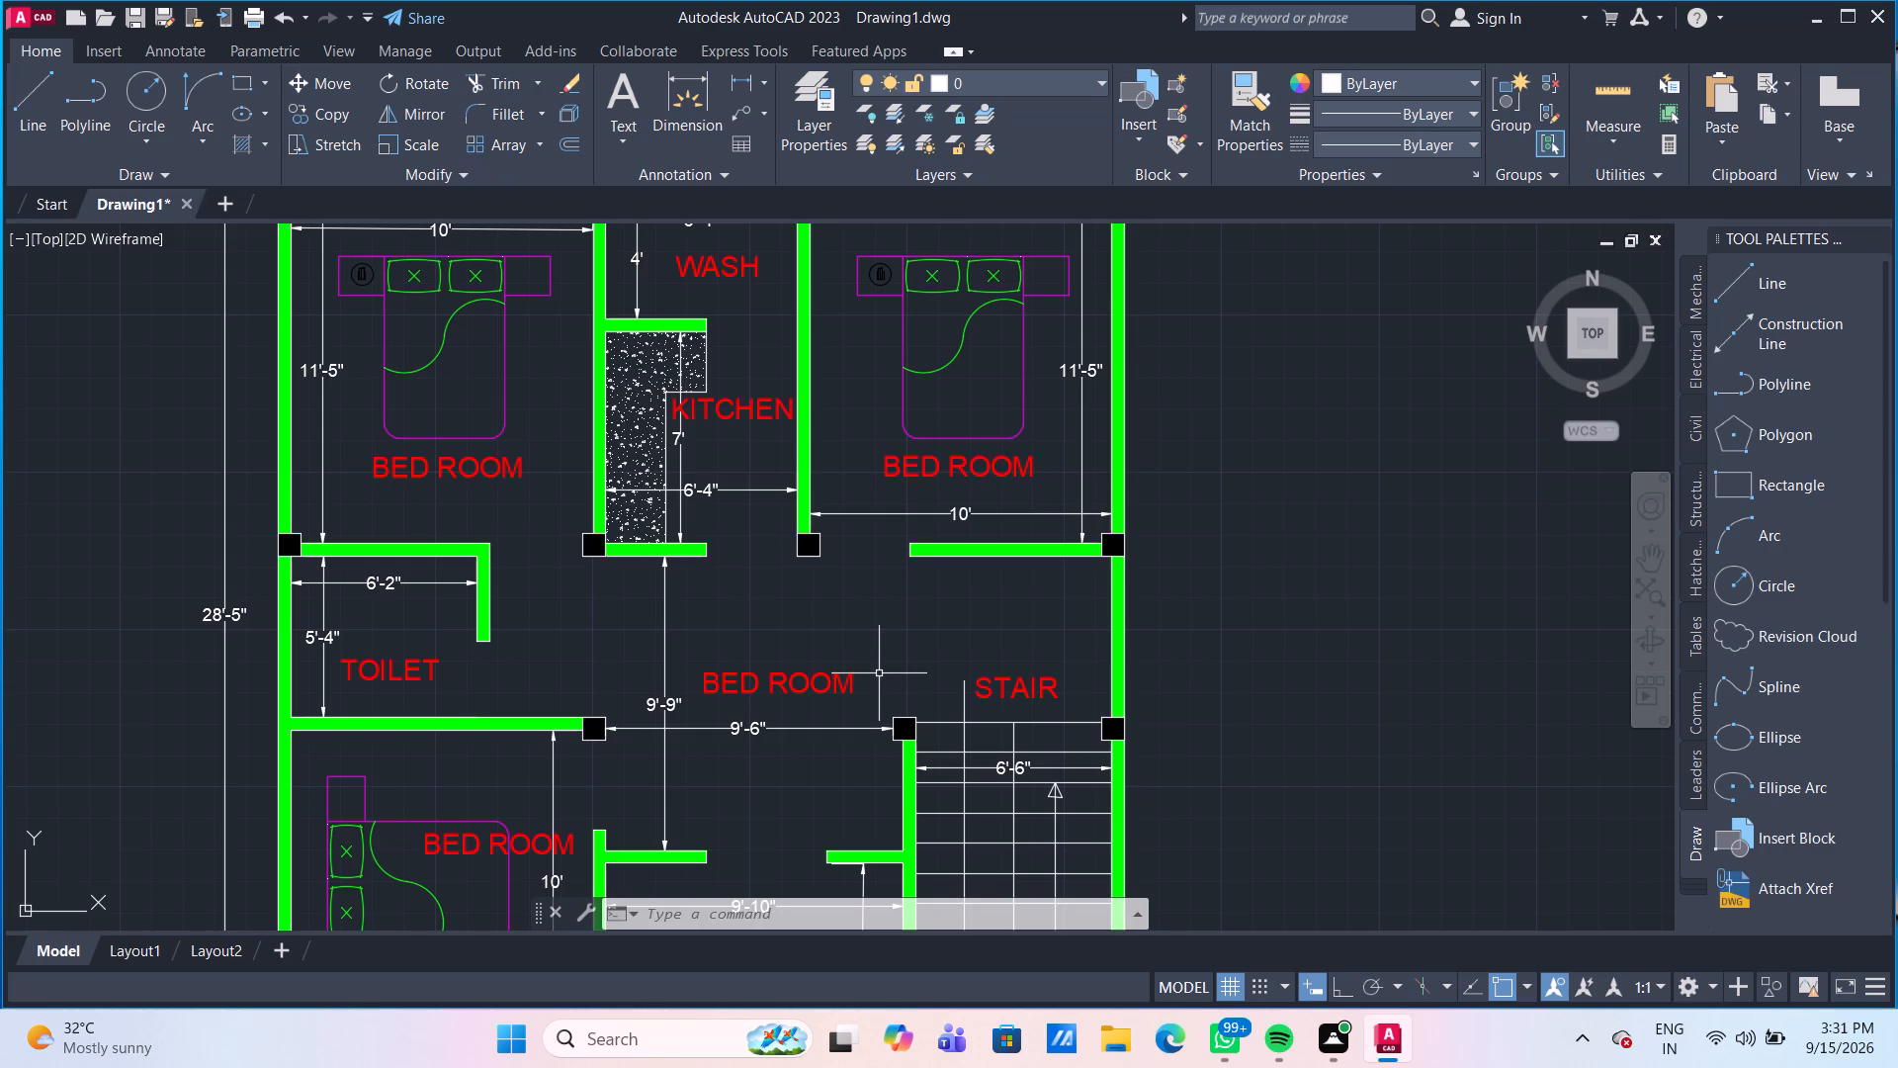
double_click(781, 685)
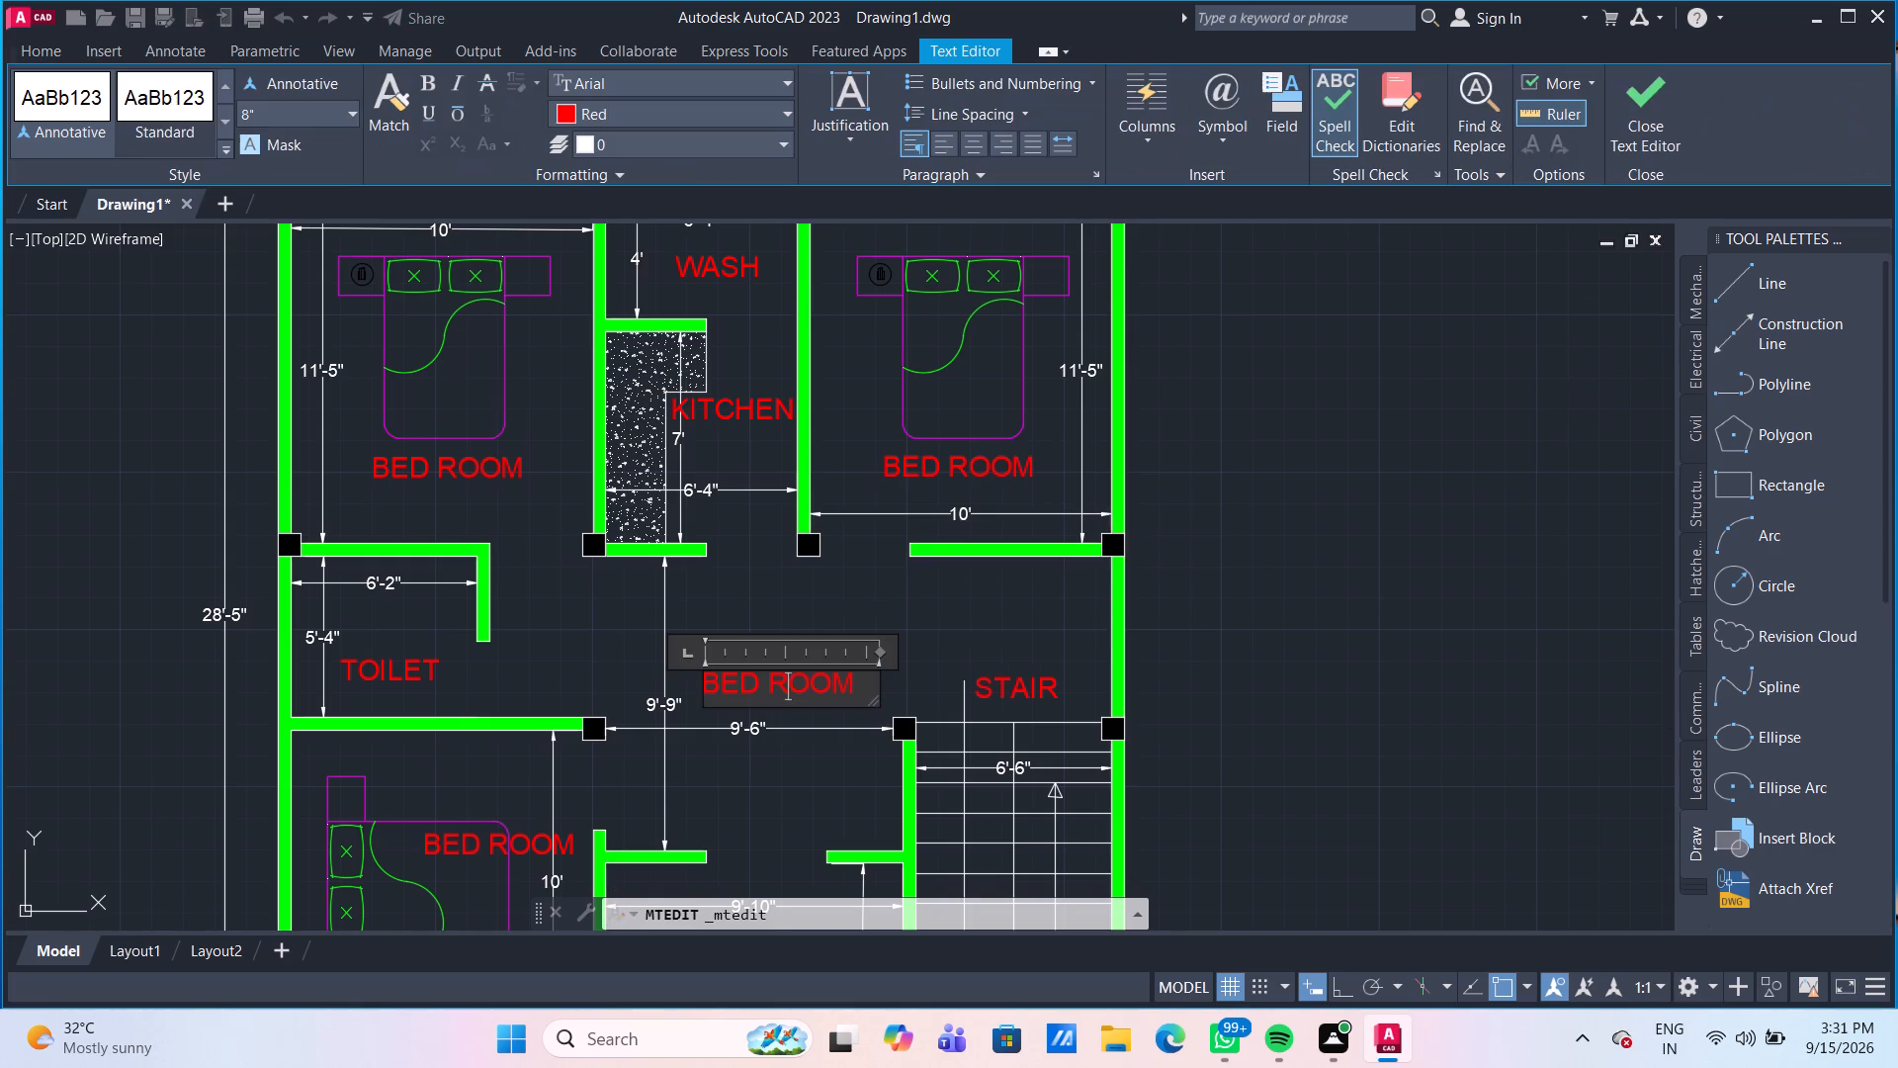
click(851, 682)
key(BackSpace)
key(BackSpace)
key(BackSpace)
key(BackSpace)
key(BackSpace)
key(BackSpace)
key(BackSpace)
key(BackSpace)
key(BackSpace)
key(BackSpace)
key(BackSpace)
key(BackSpace)
key(BackSpace)
key(BackSpace)
key(BackSpace)
text(HALL)
key(space)
text(AREA)
drag(851, 682, 860, 709)
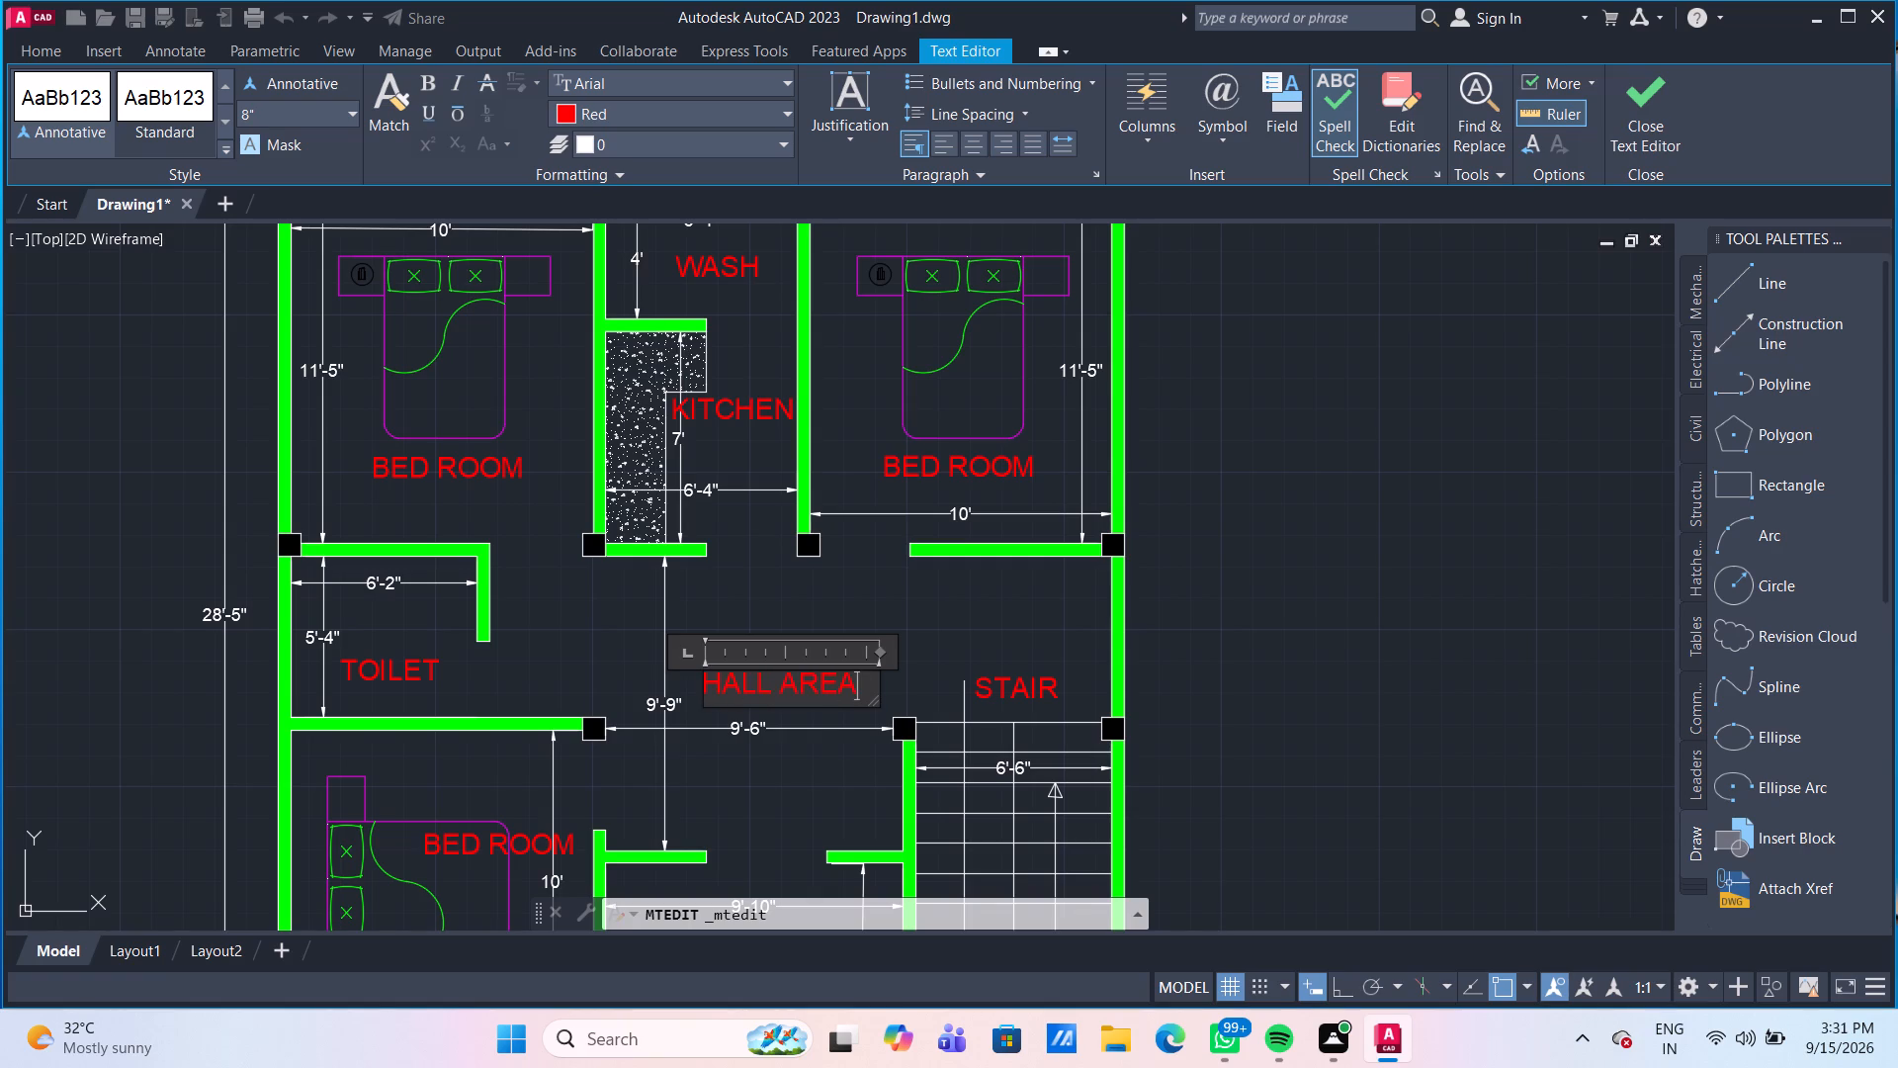
drag(860, 709, 855, 729)
click(831, 776)
Change the BED ROOM label in the 9'-10" by 5'-7" space behind the entrance steps to VARANDAH.
scroll(831, 776, down, 1)
middle_drag(831, 776, 781, 645)
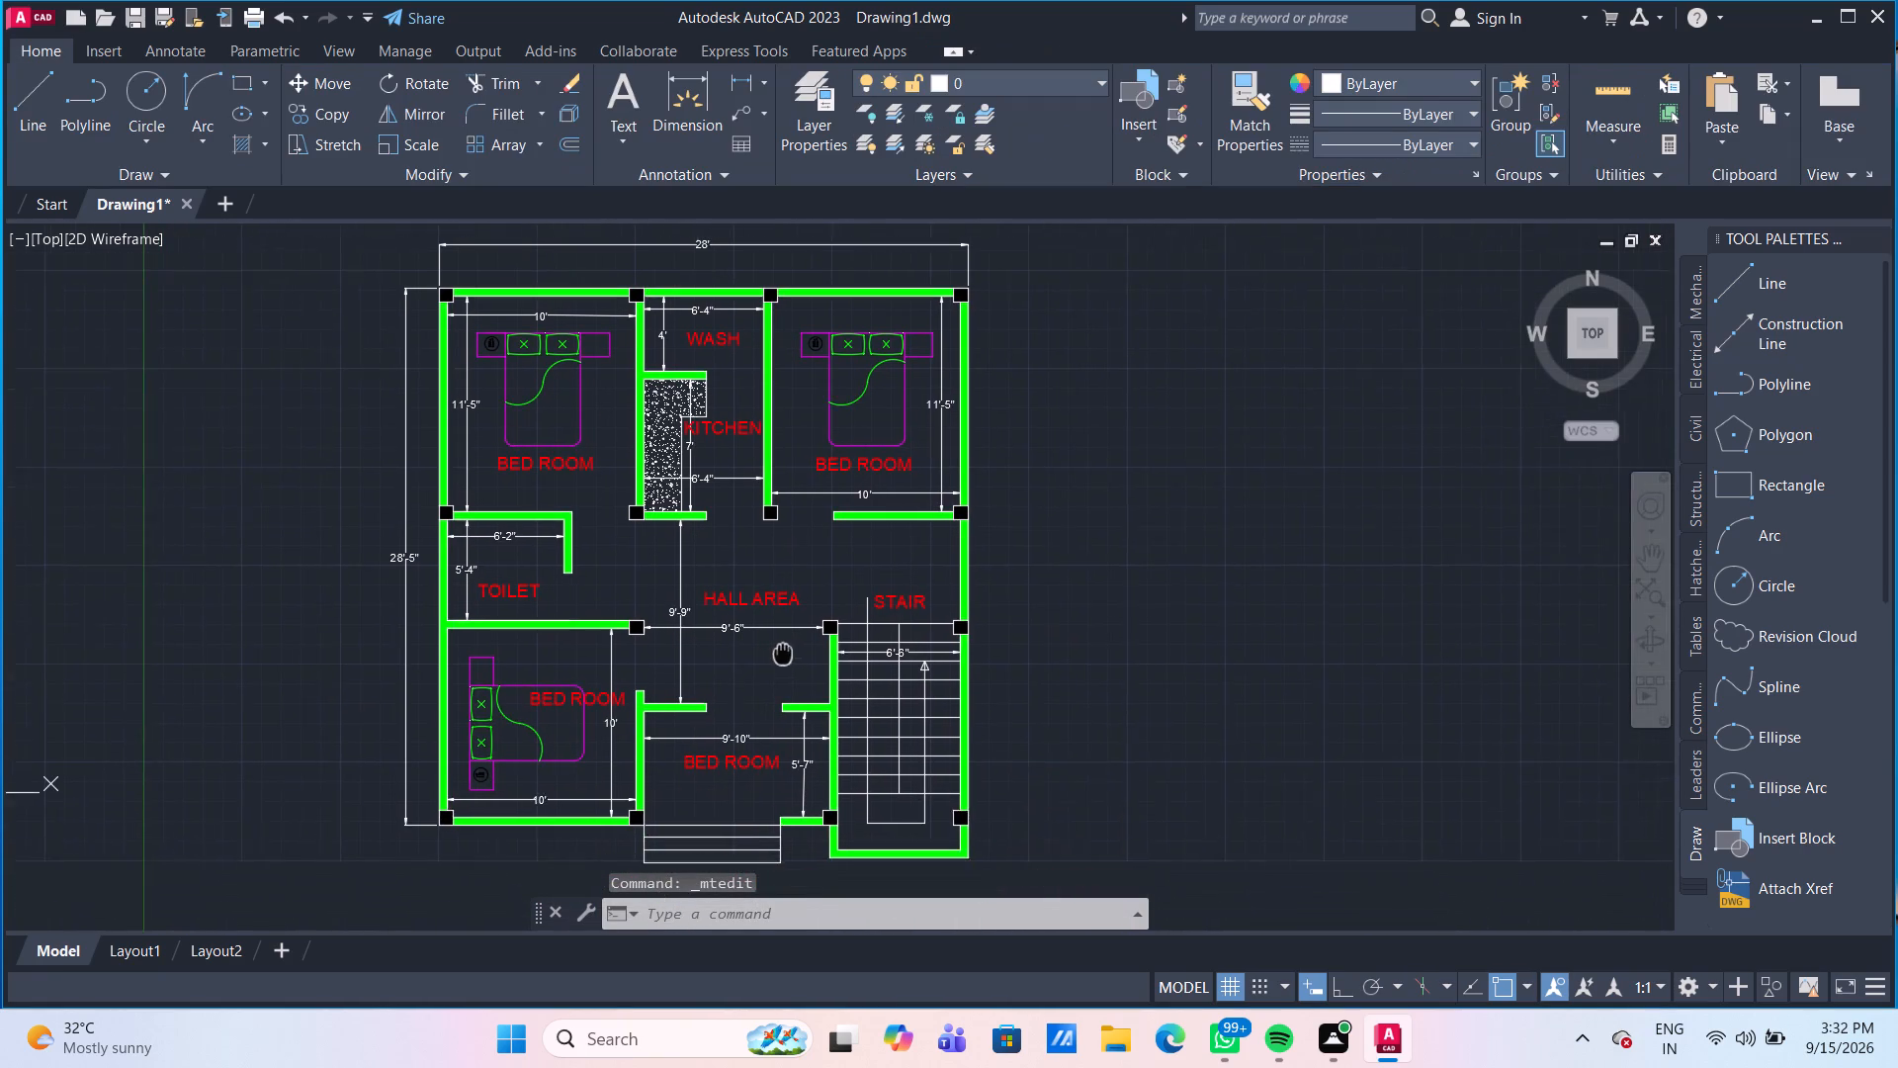
middle_drag(781, 645, 778, 612)
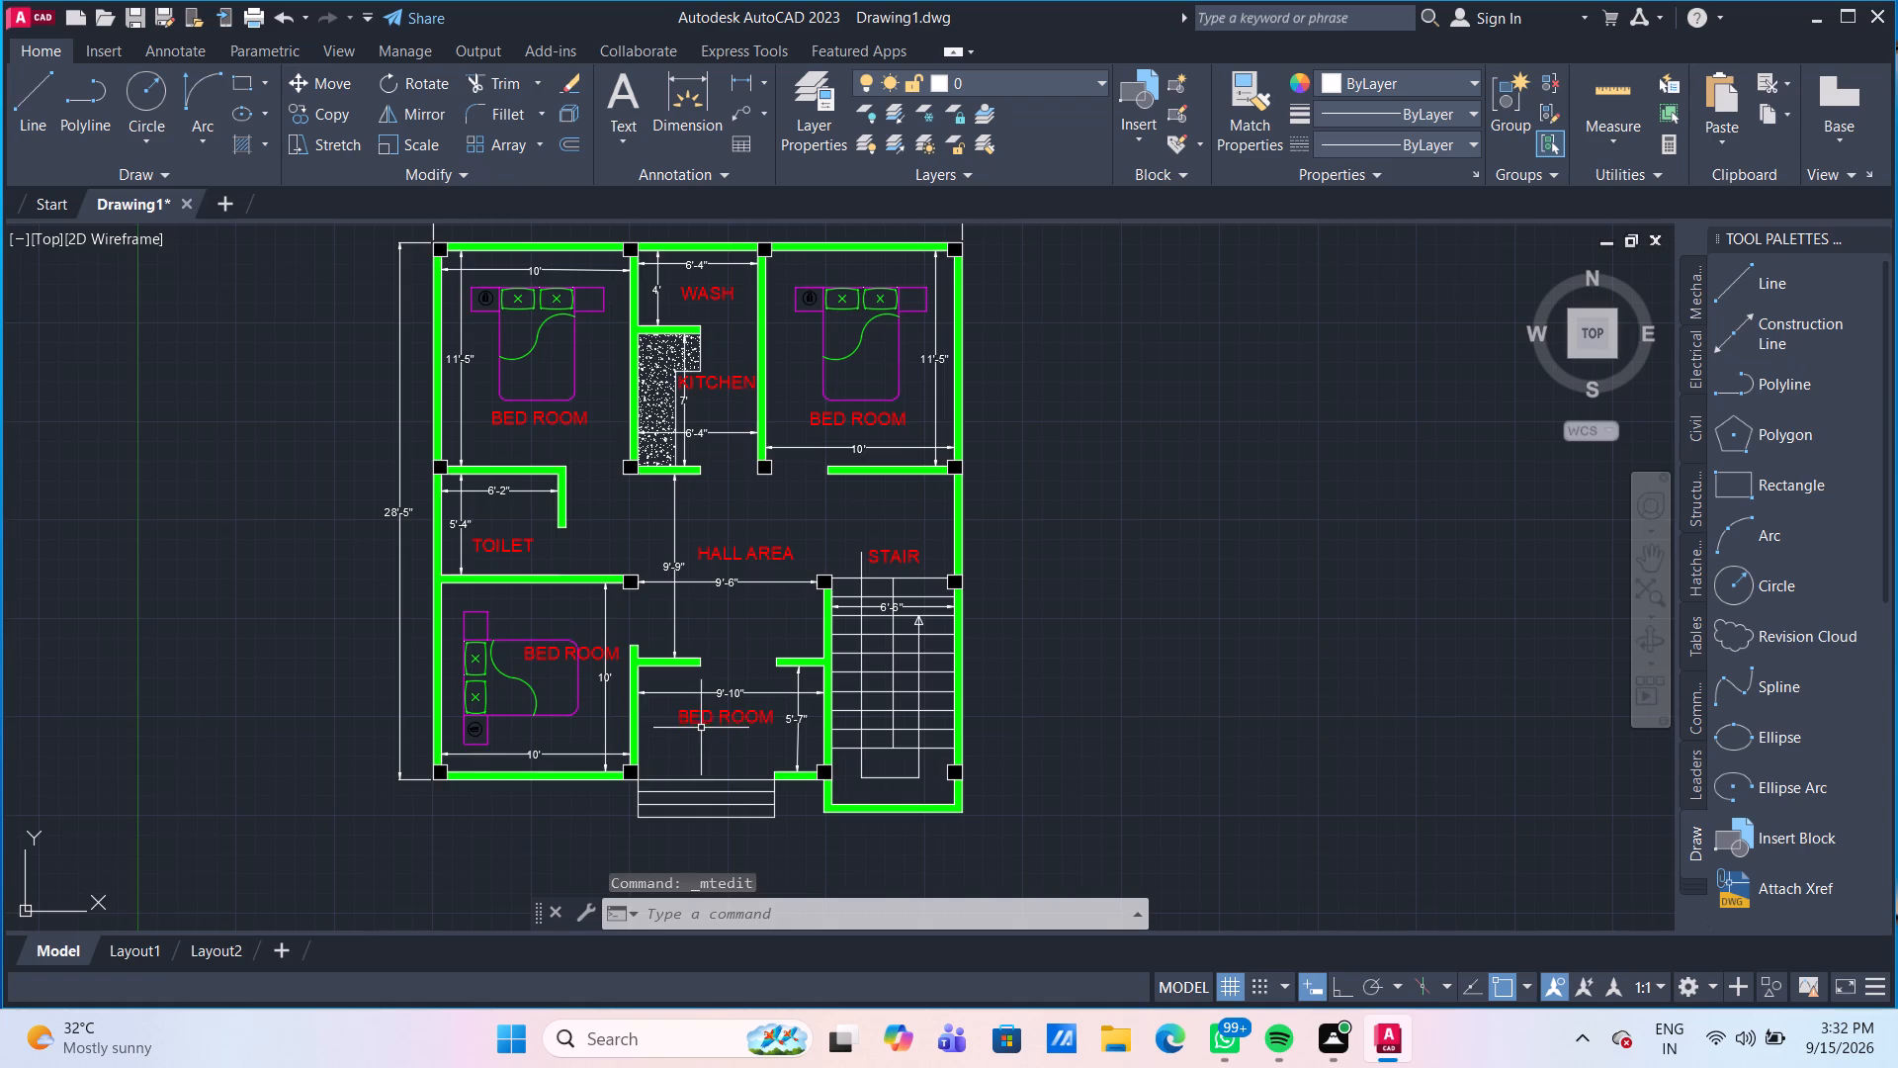
scroll(703, 739, up, 1)
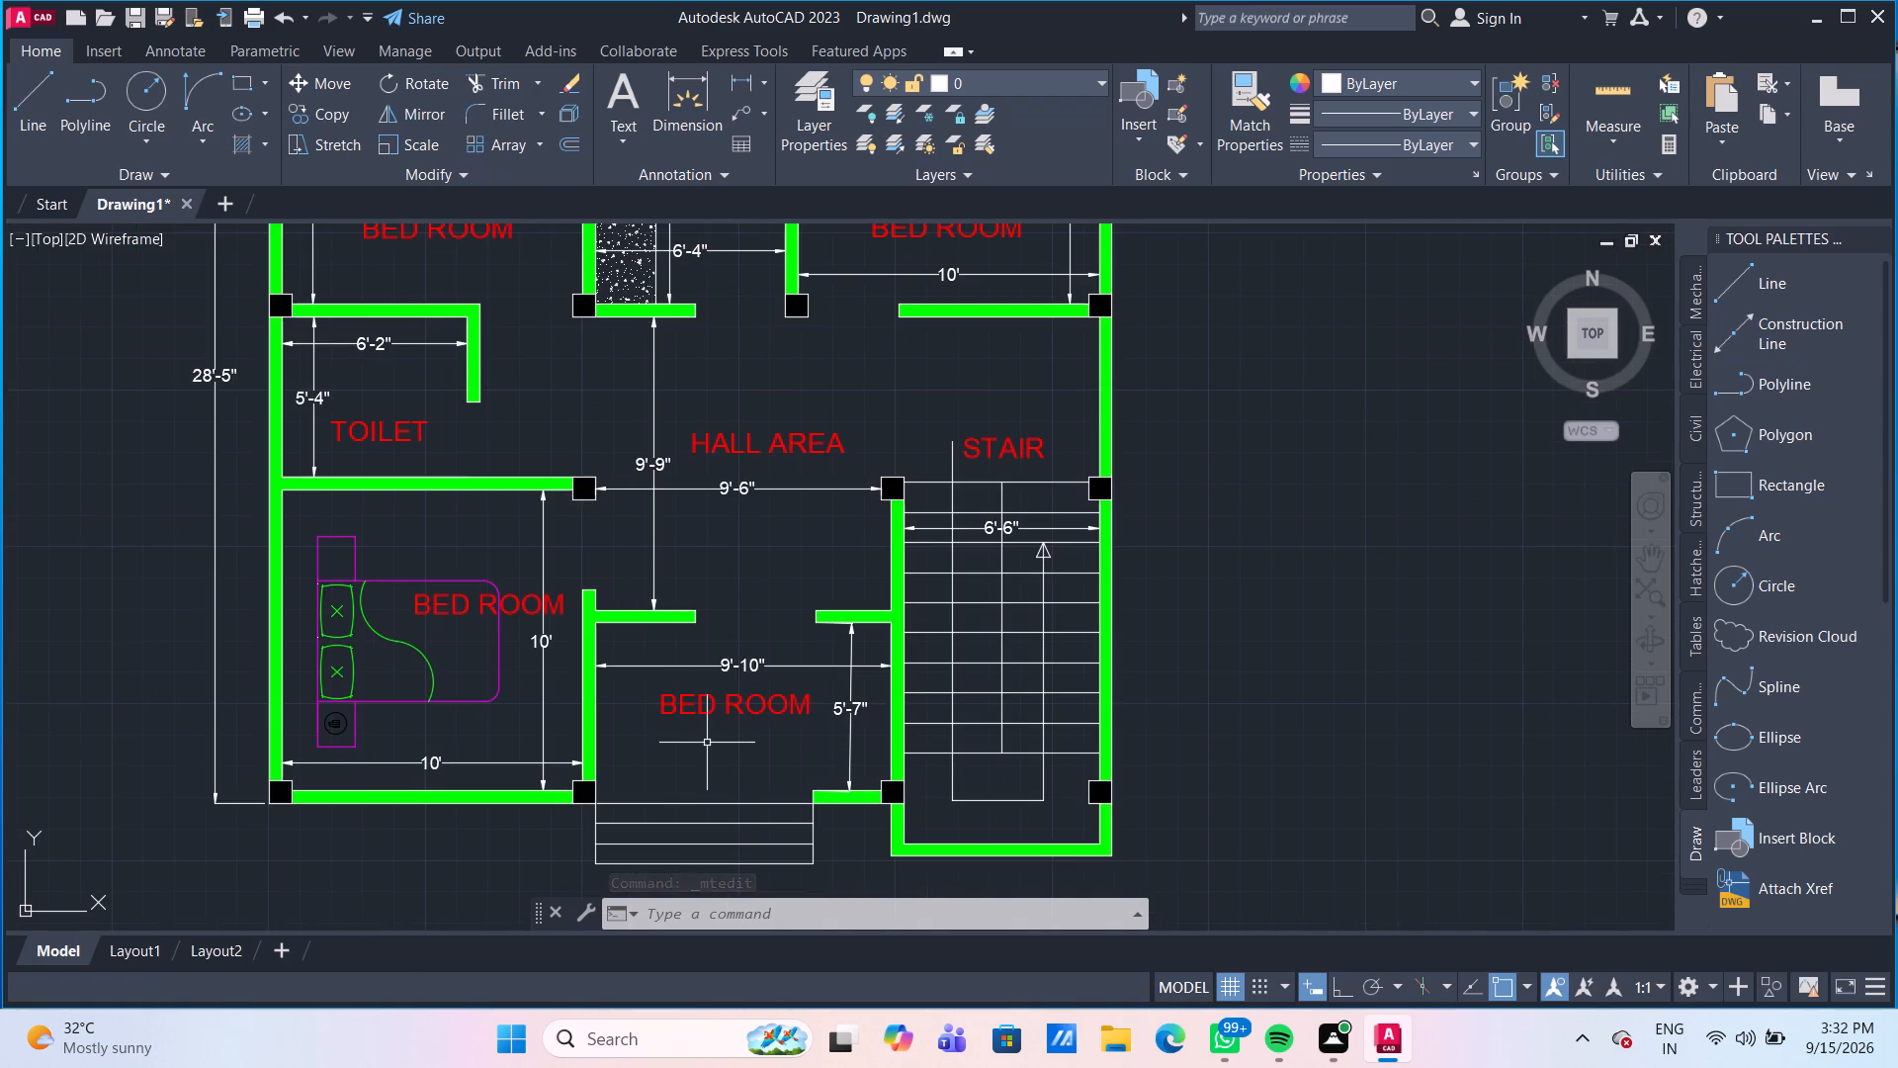
scroll(794, 712, up, 1)
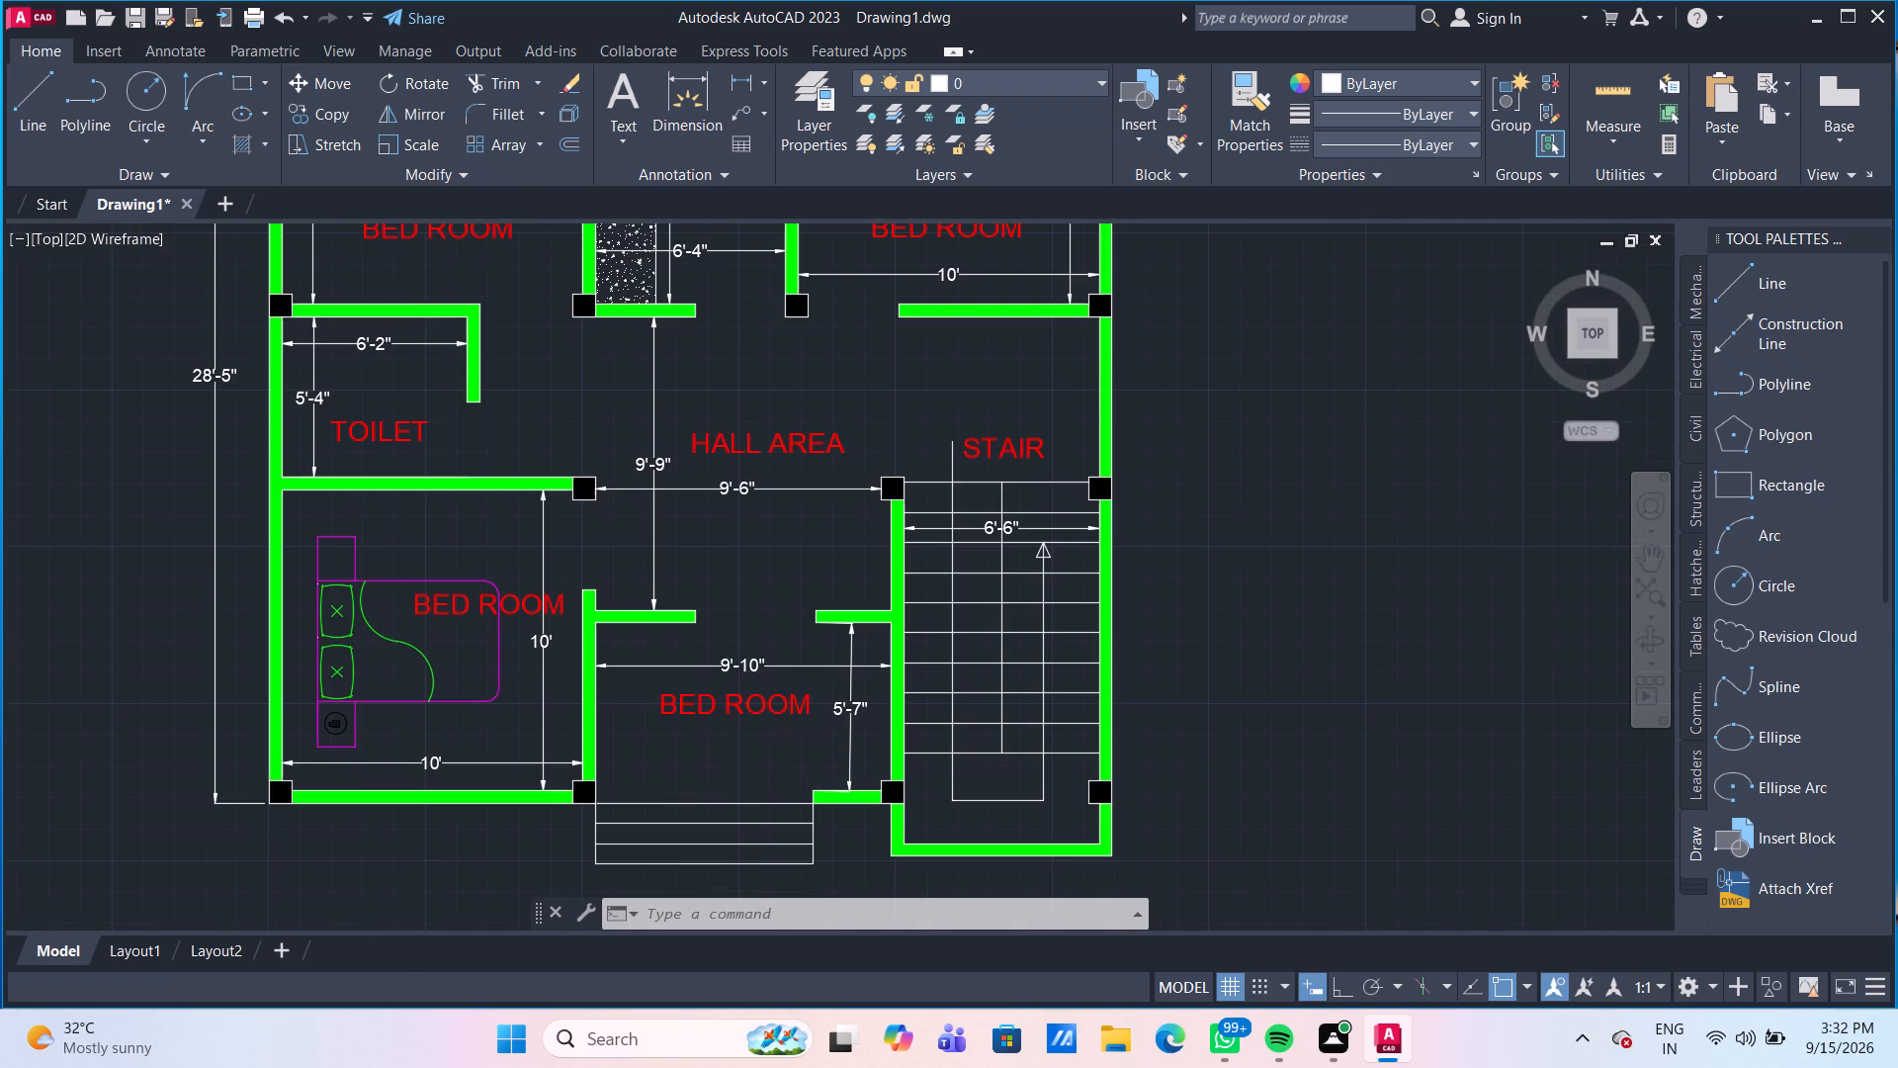
double_click(815, 705)
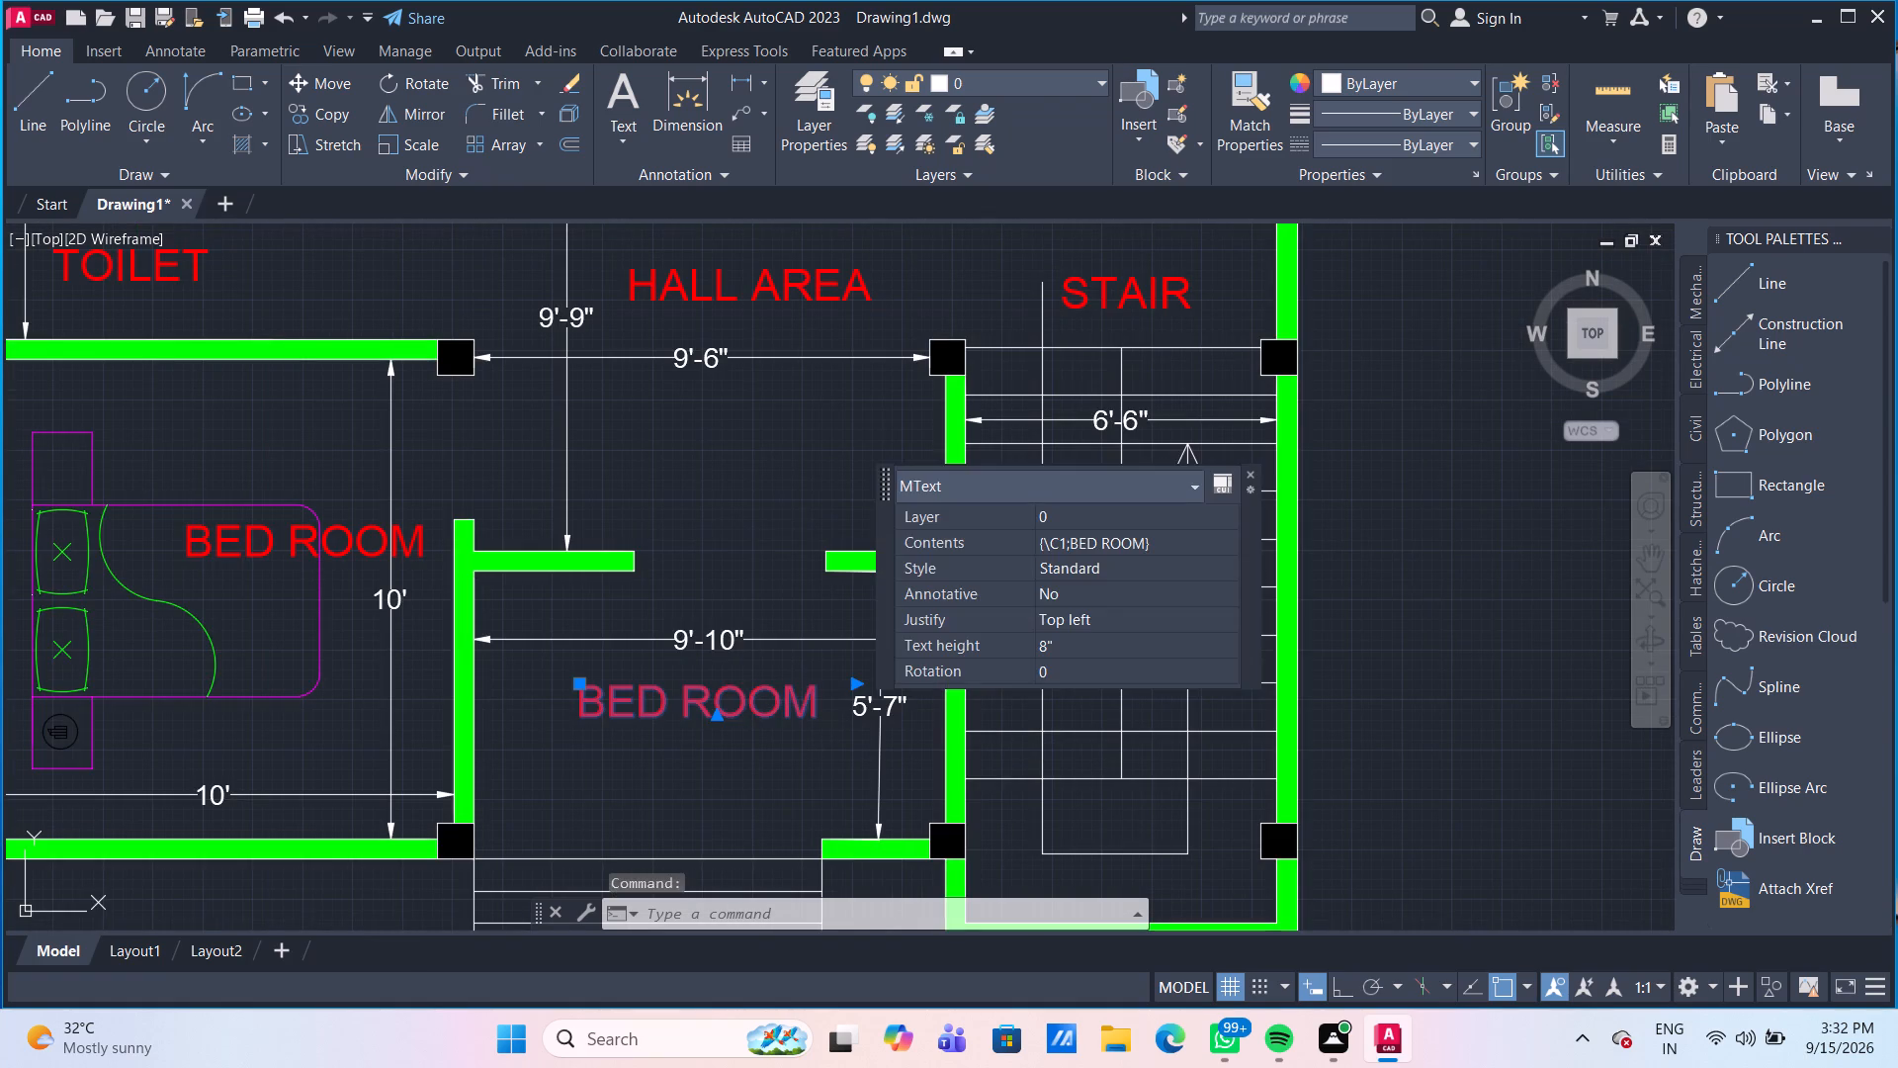
key(BackSpace)
key(BackSpace)
key(BackSpace)
key(BackSpace)
key(BackSpace)
key(BackSpace)
key(BackSpace)
key(BackSpace)
key(BackSpace)
key(BackSpace)
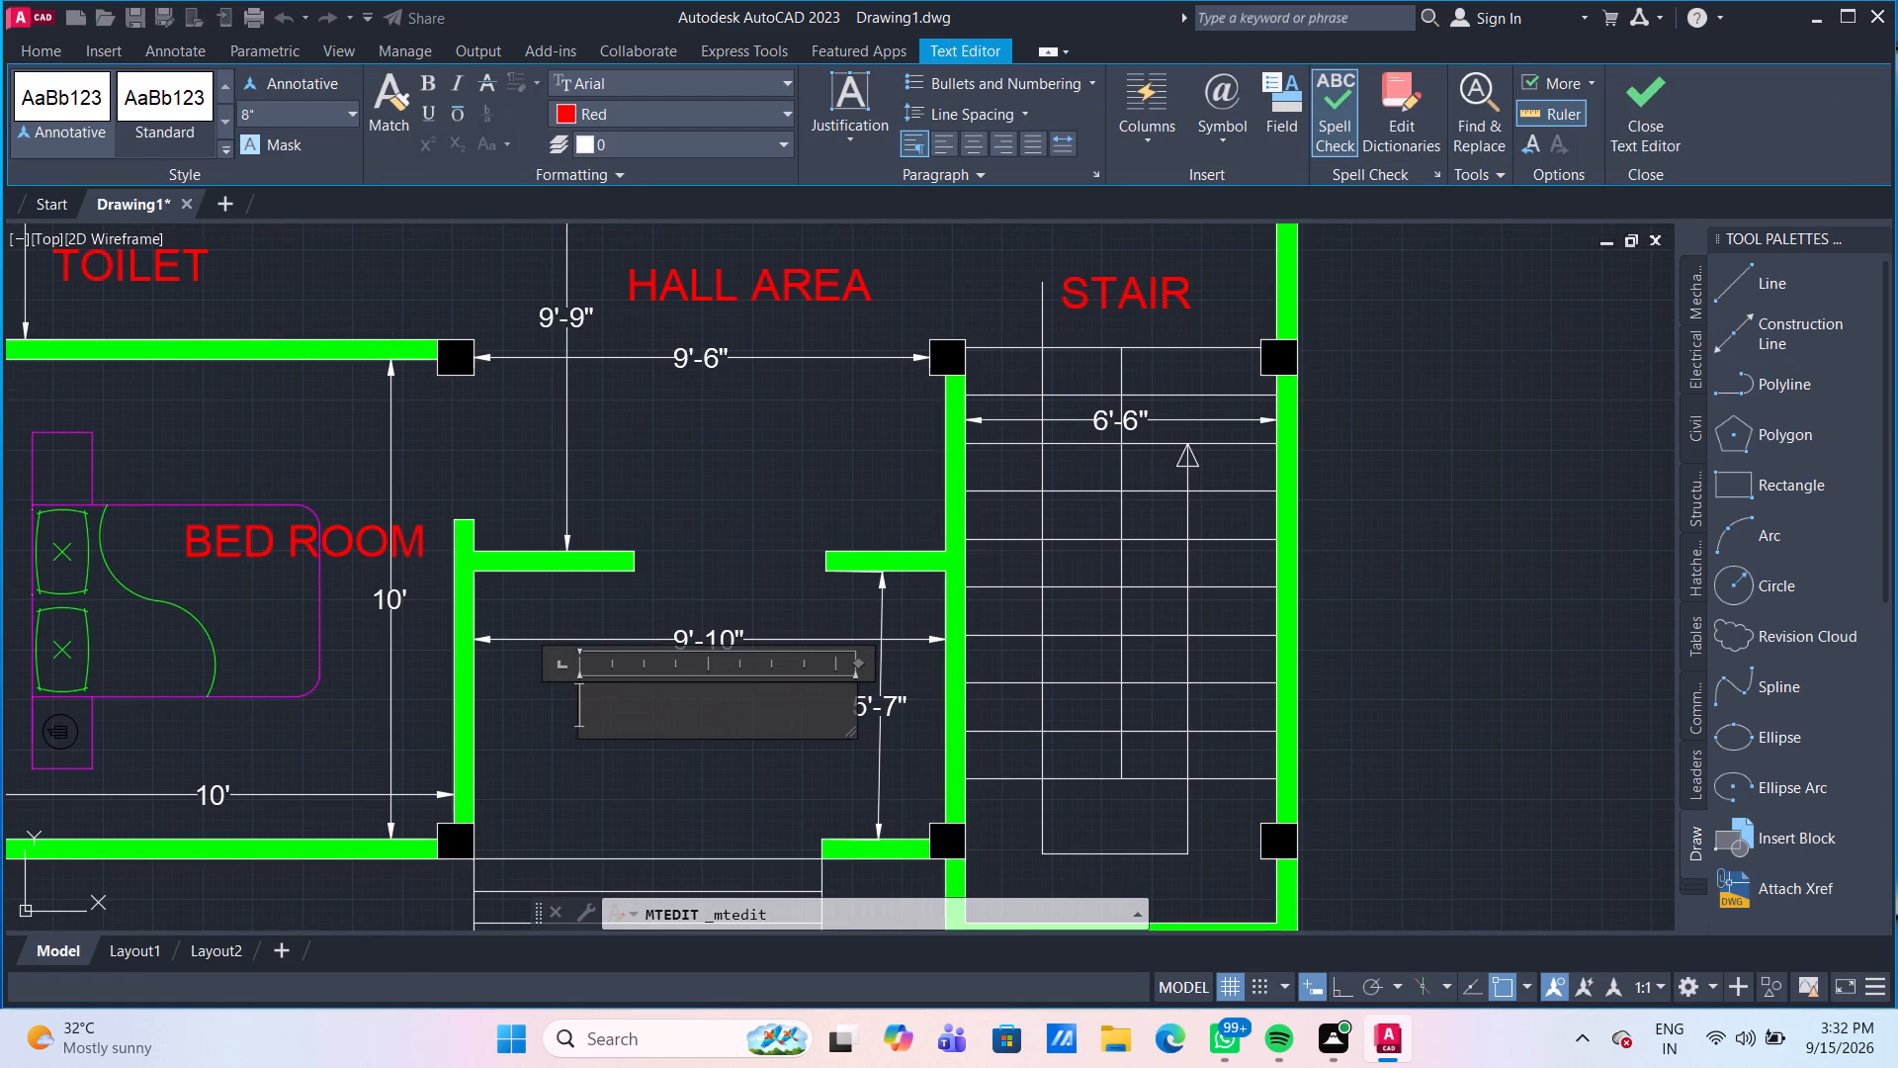
text(VARA)
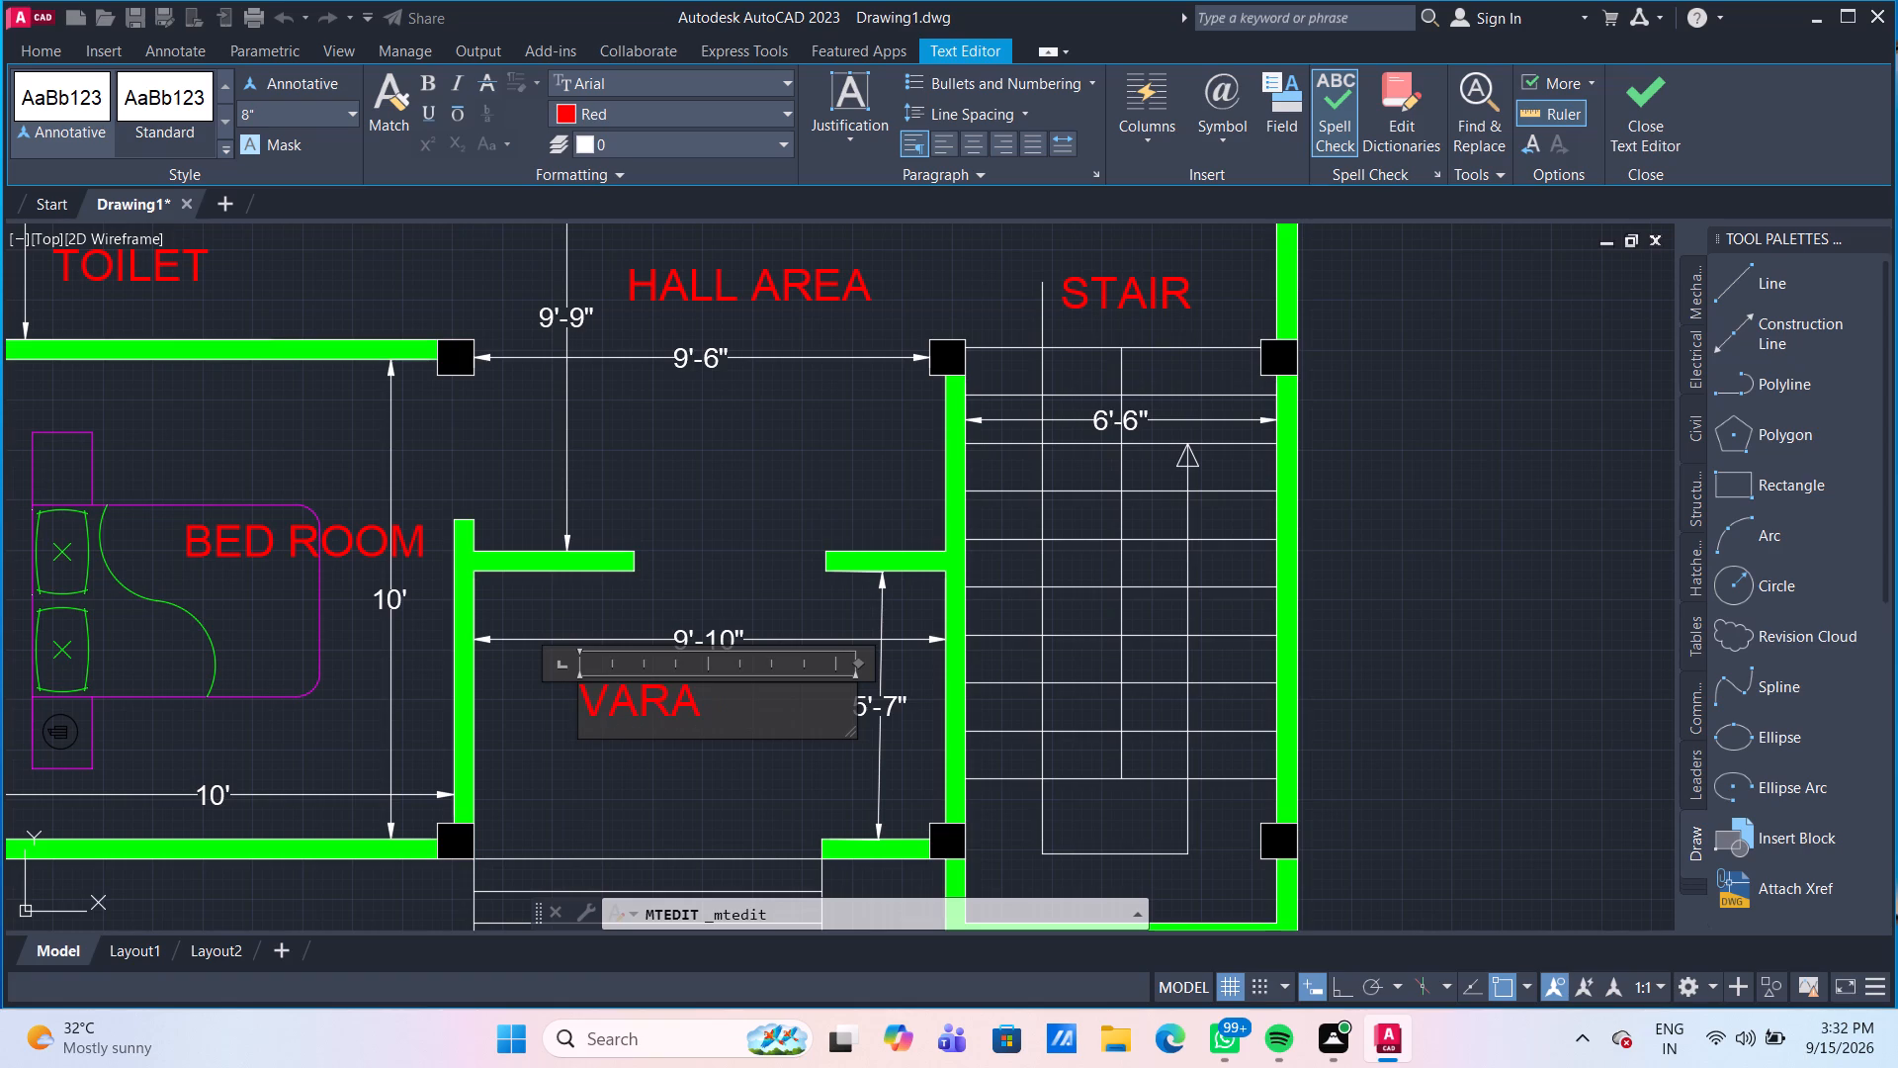
text(NDH)
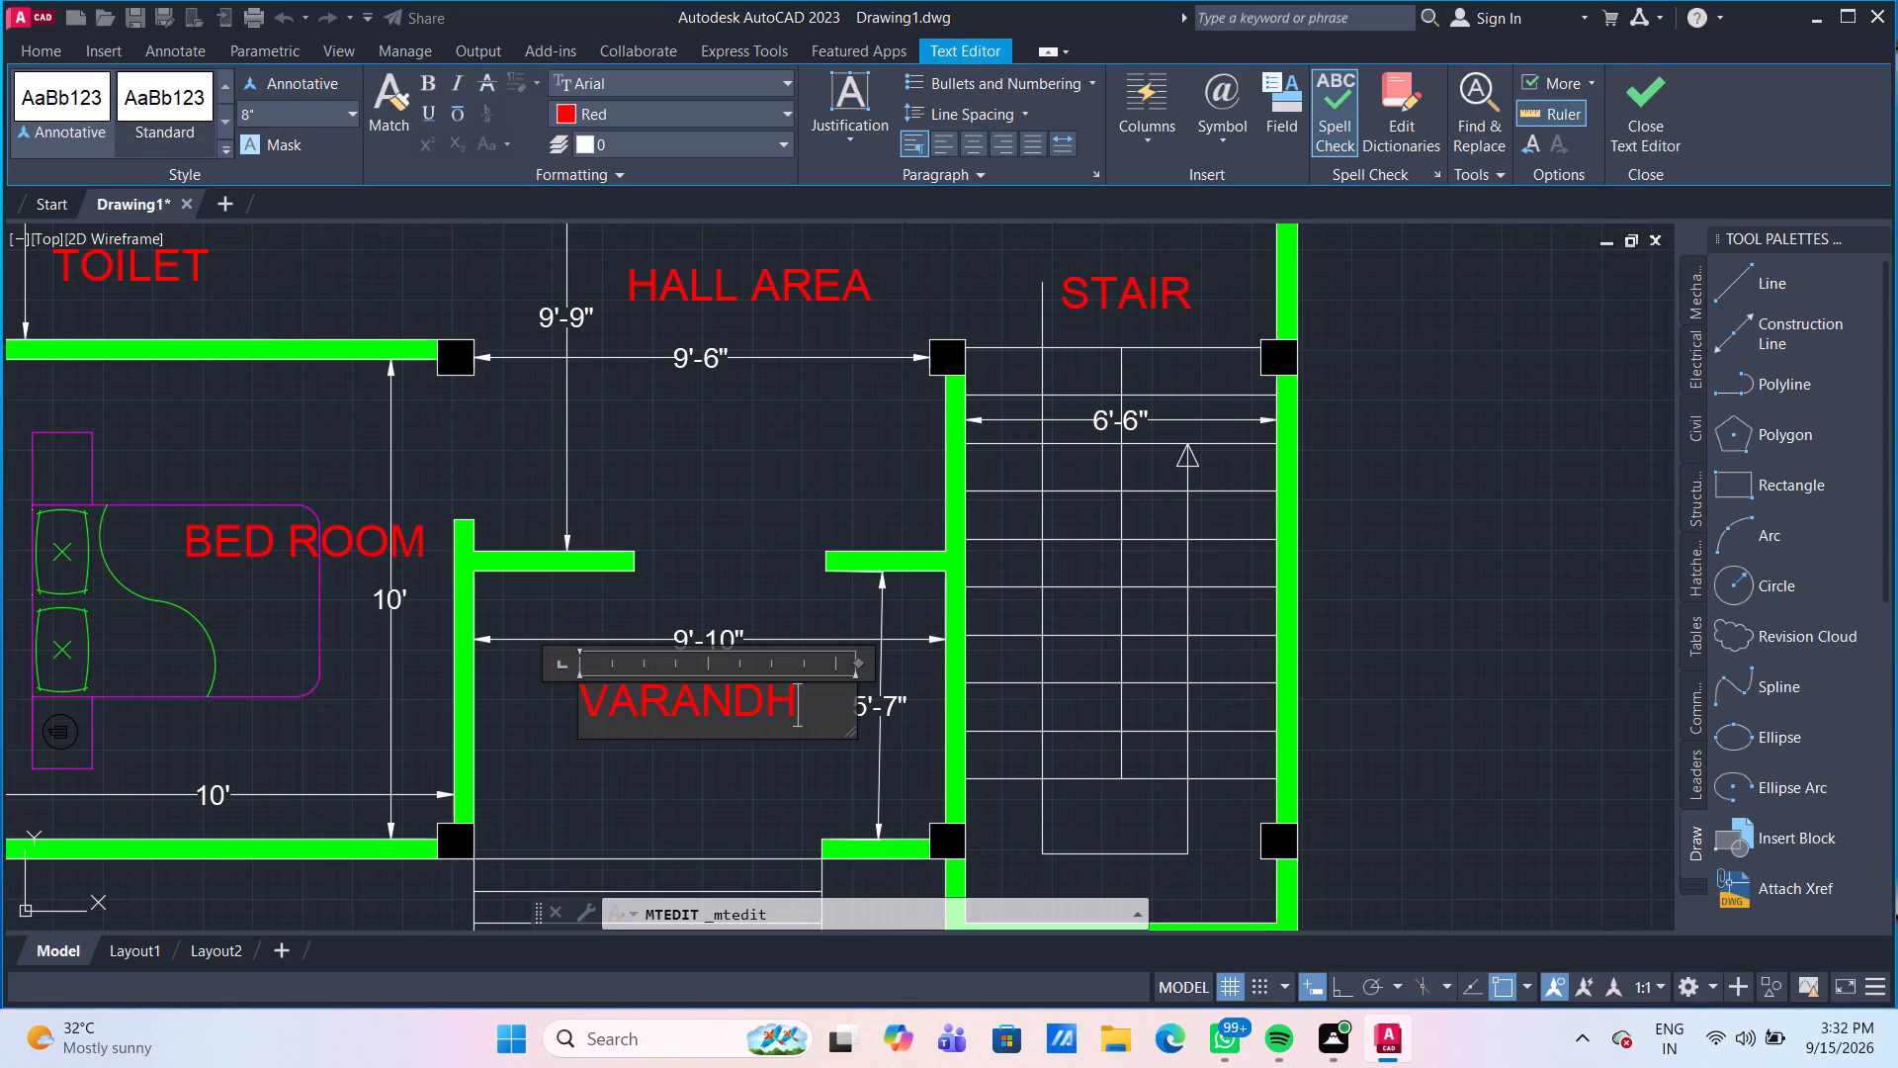
key(BackSpace)
text(AH)
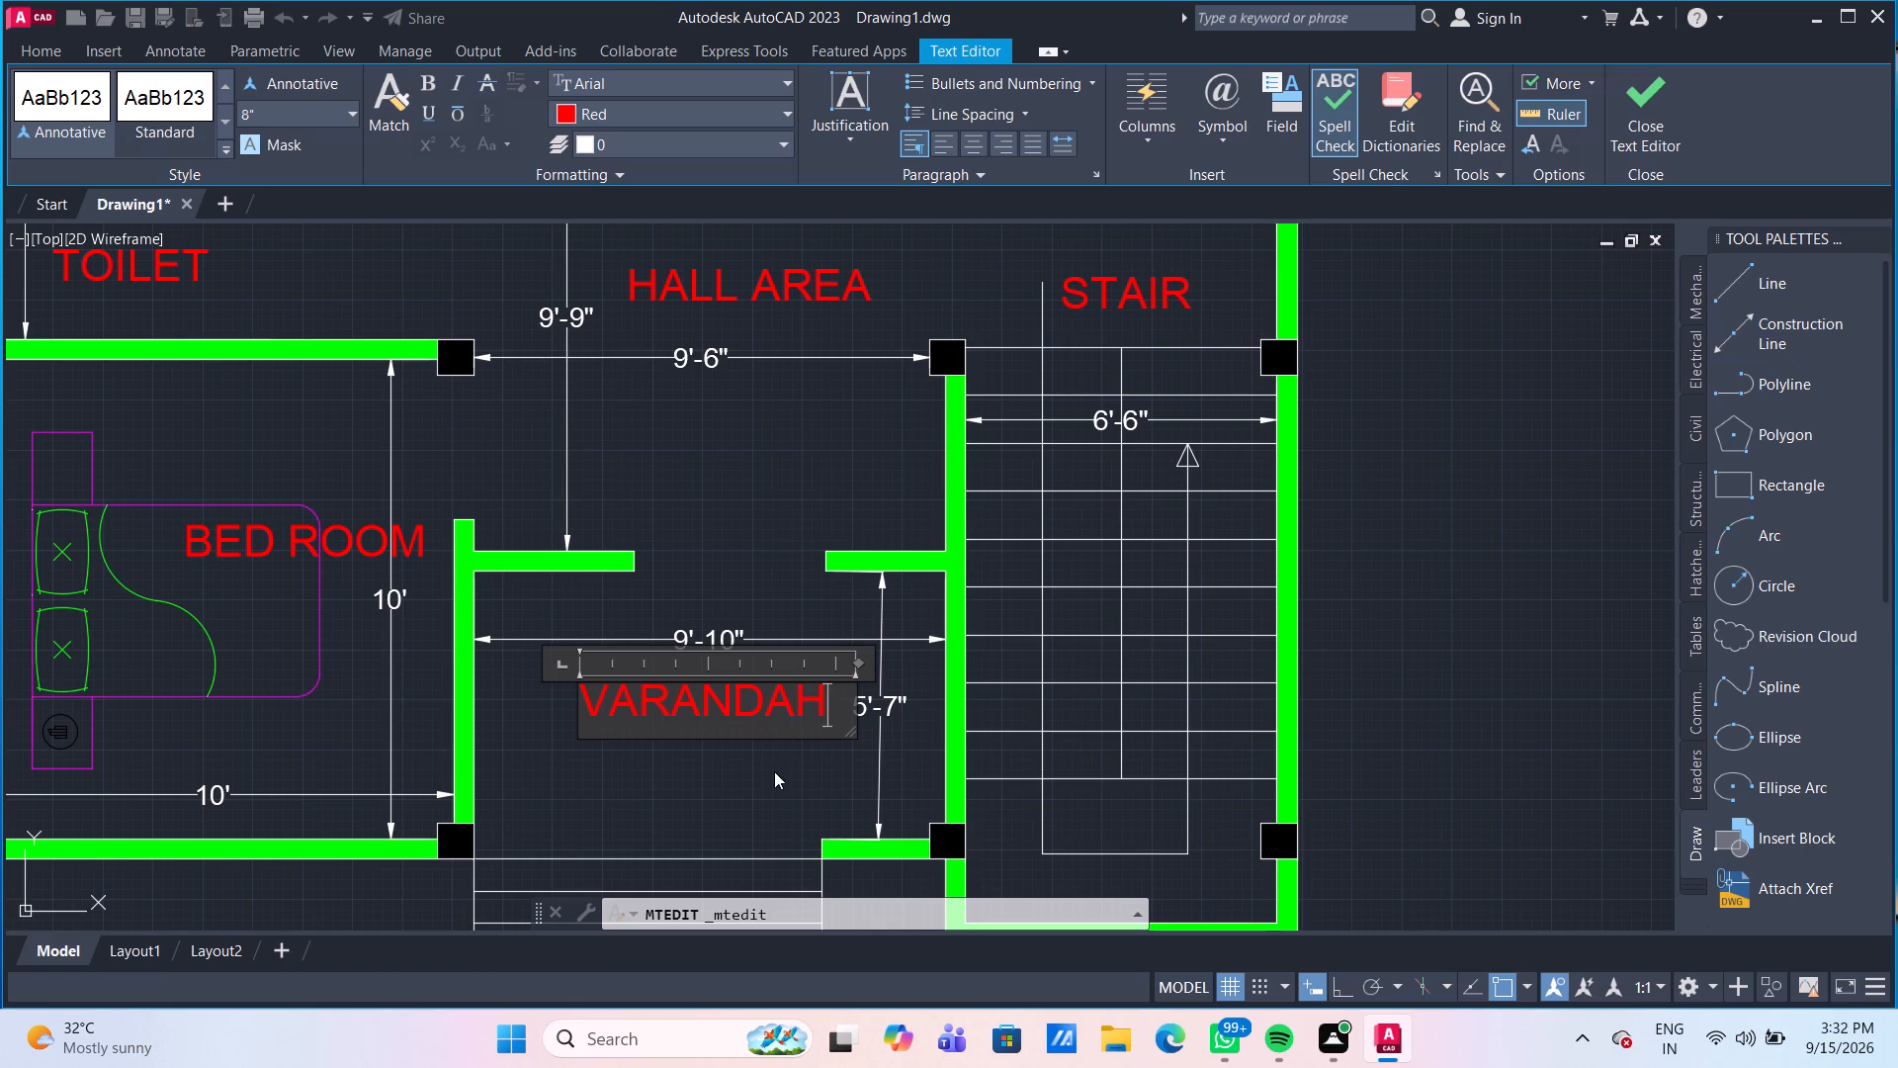
click(774, 773)
Start saving the drawing and choose the CAD DWG folder on the Desktop as its location.
scroll(774, 773, down, 2)
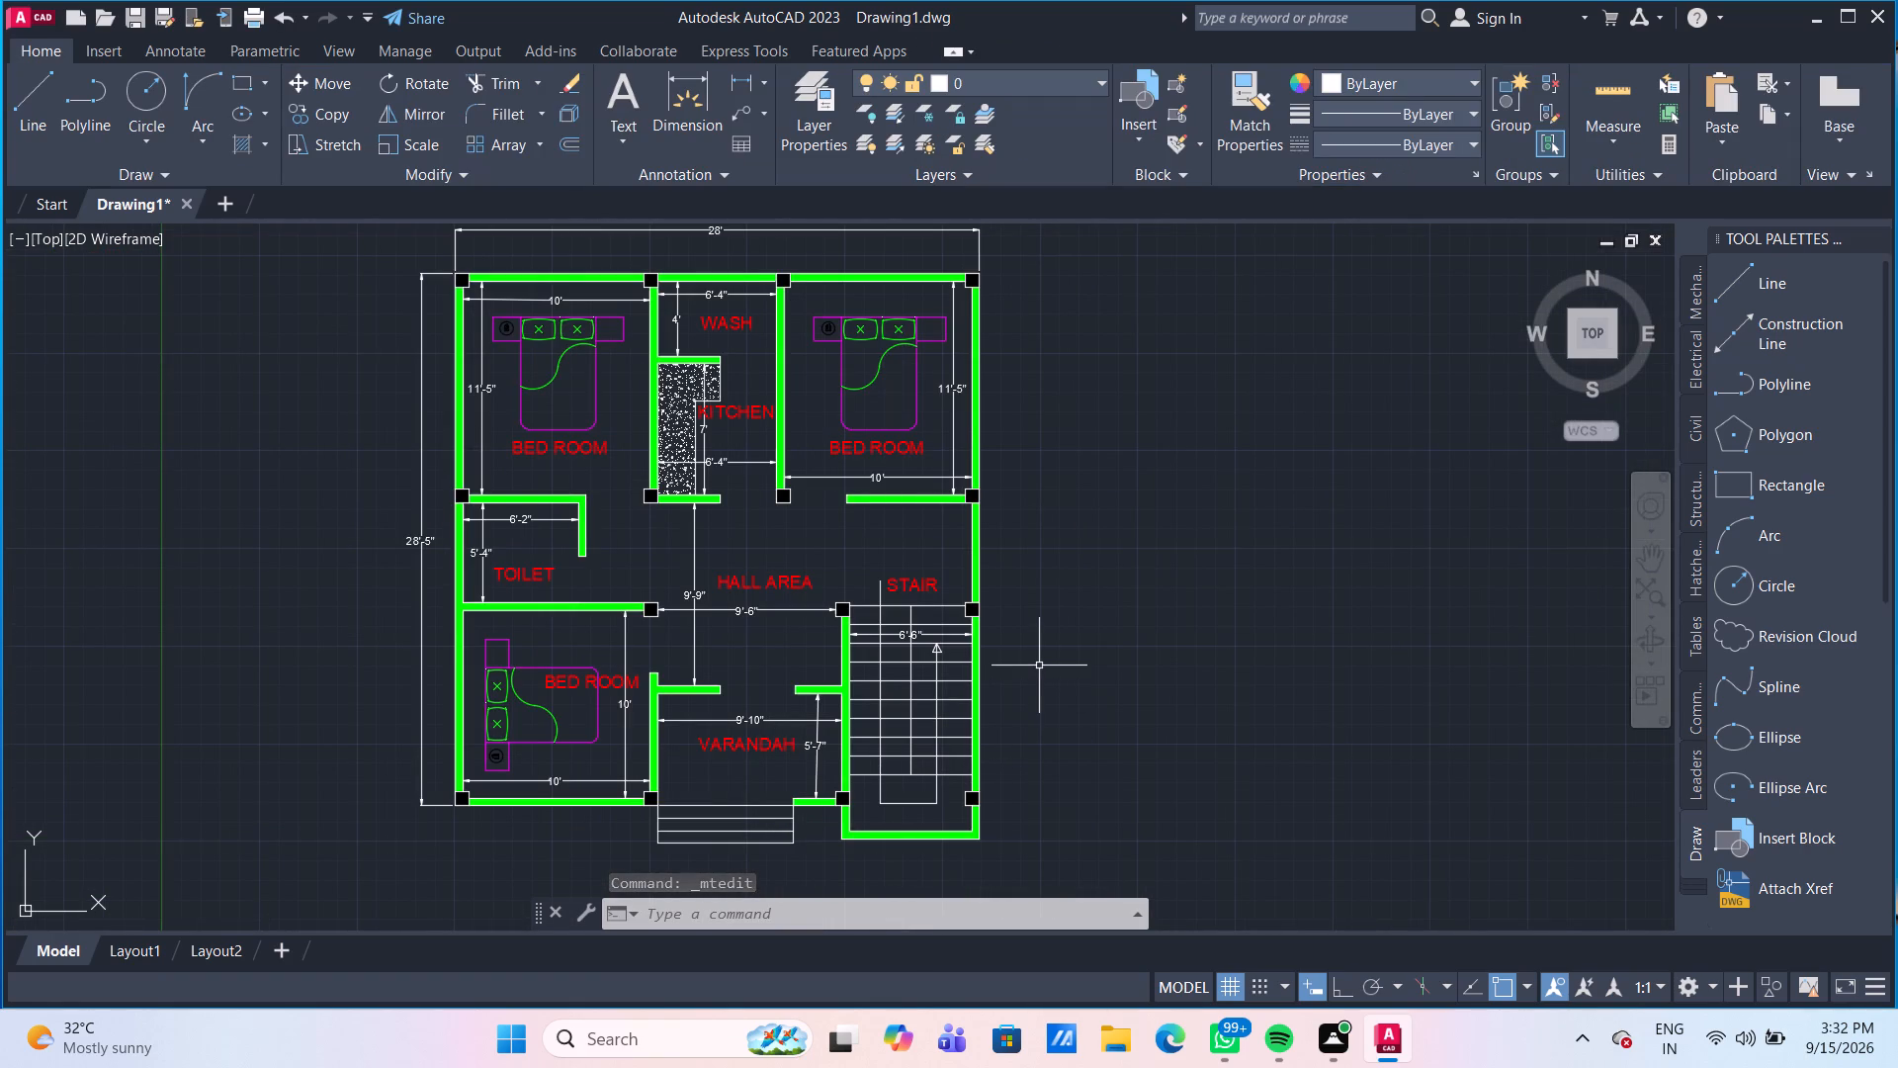
scroll(1039, 666, down, 1)
middle_drag(1046, 693, 932, 644)
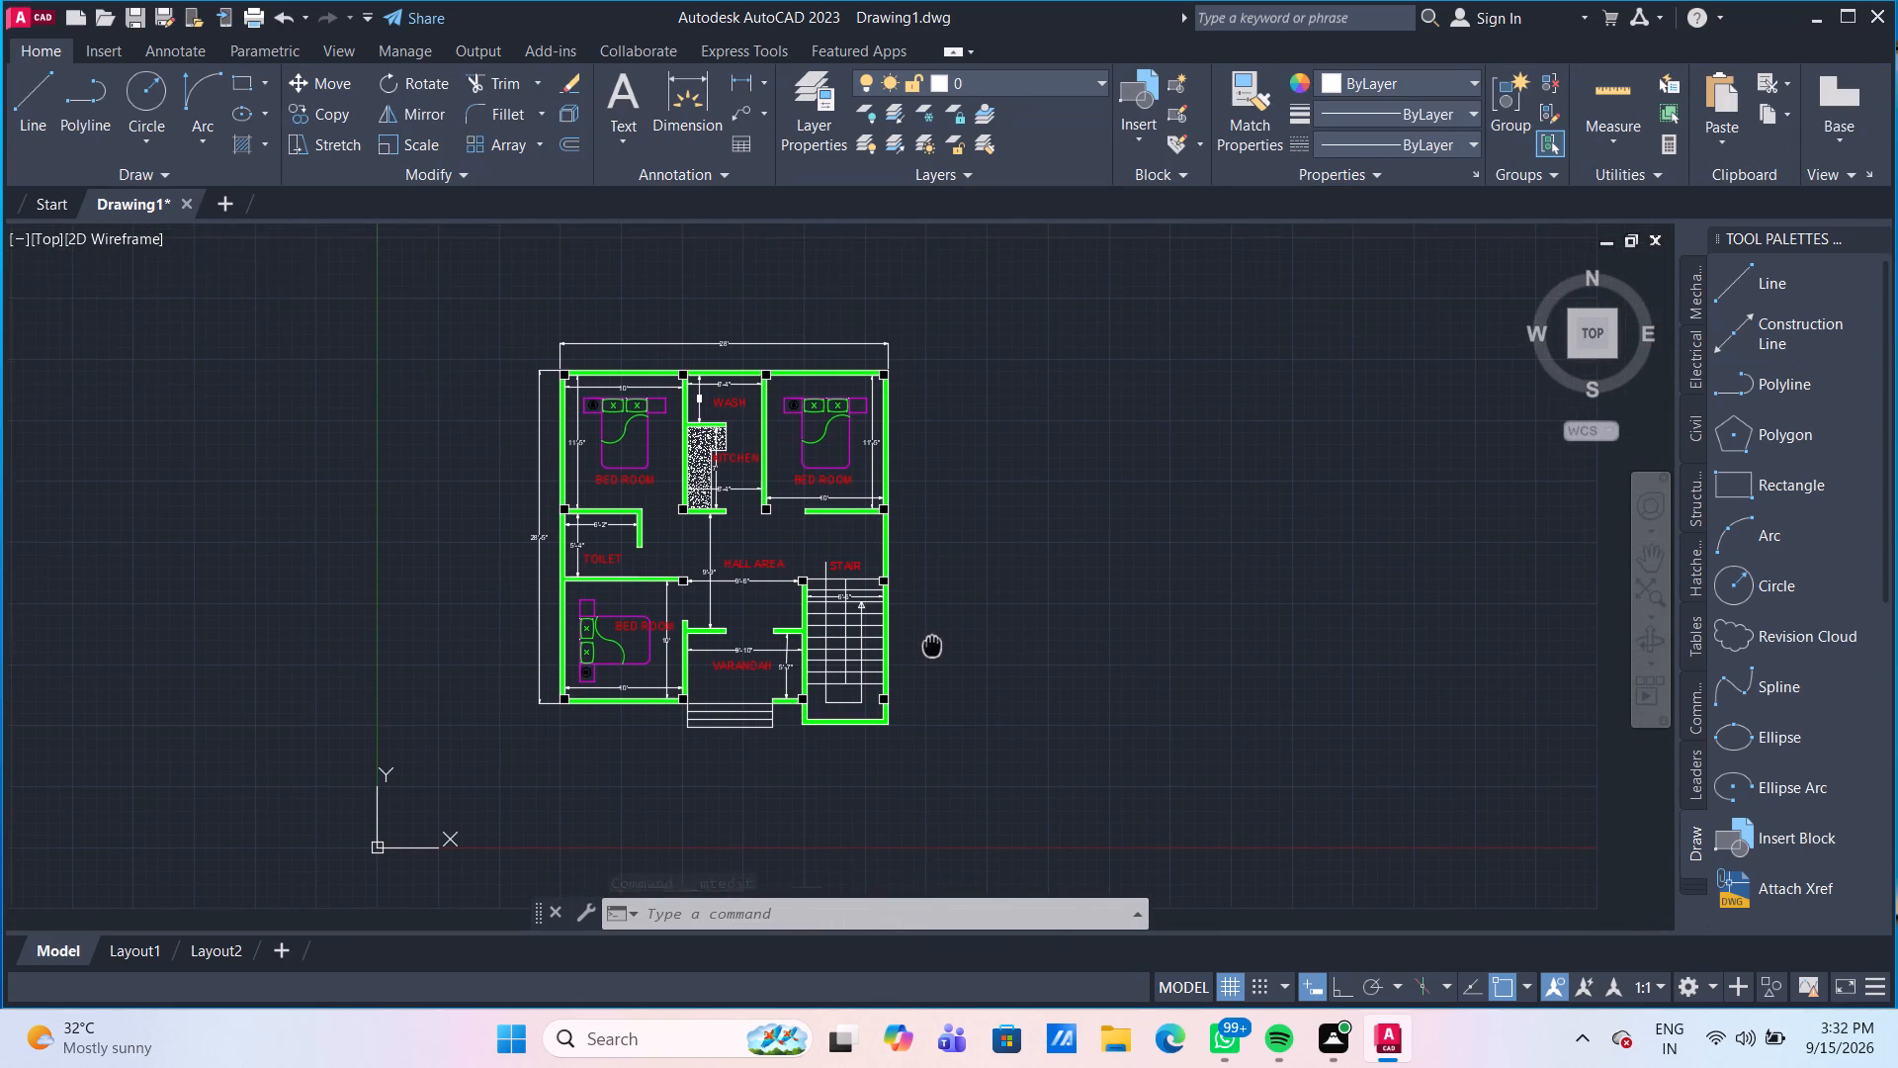
middle_drag(932, 644, 918, 638)
scroll(918, 638, up, 1)
middle_drag(920, 641, 926, 649)
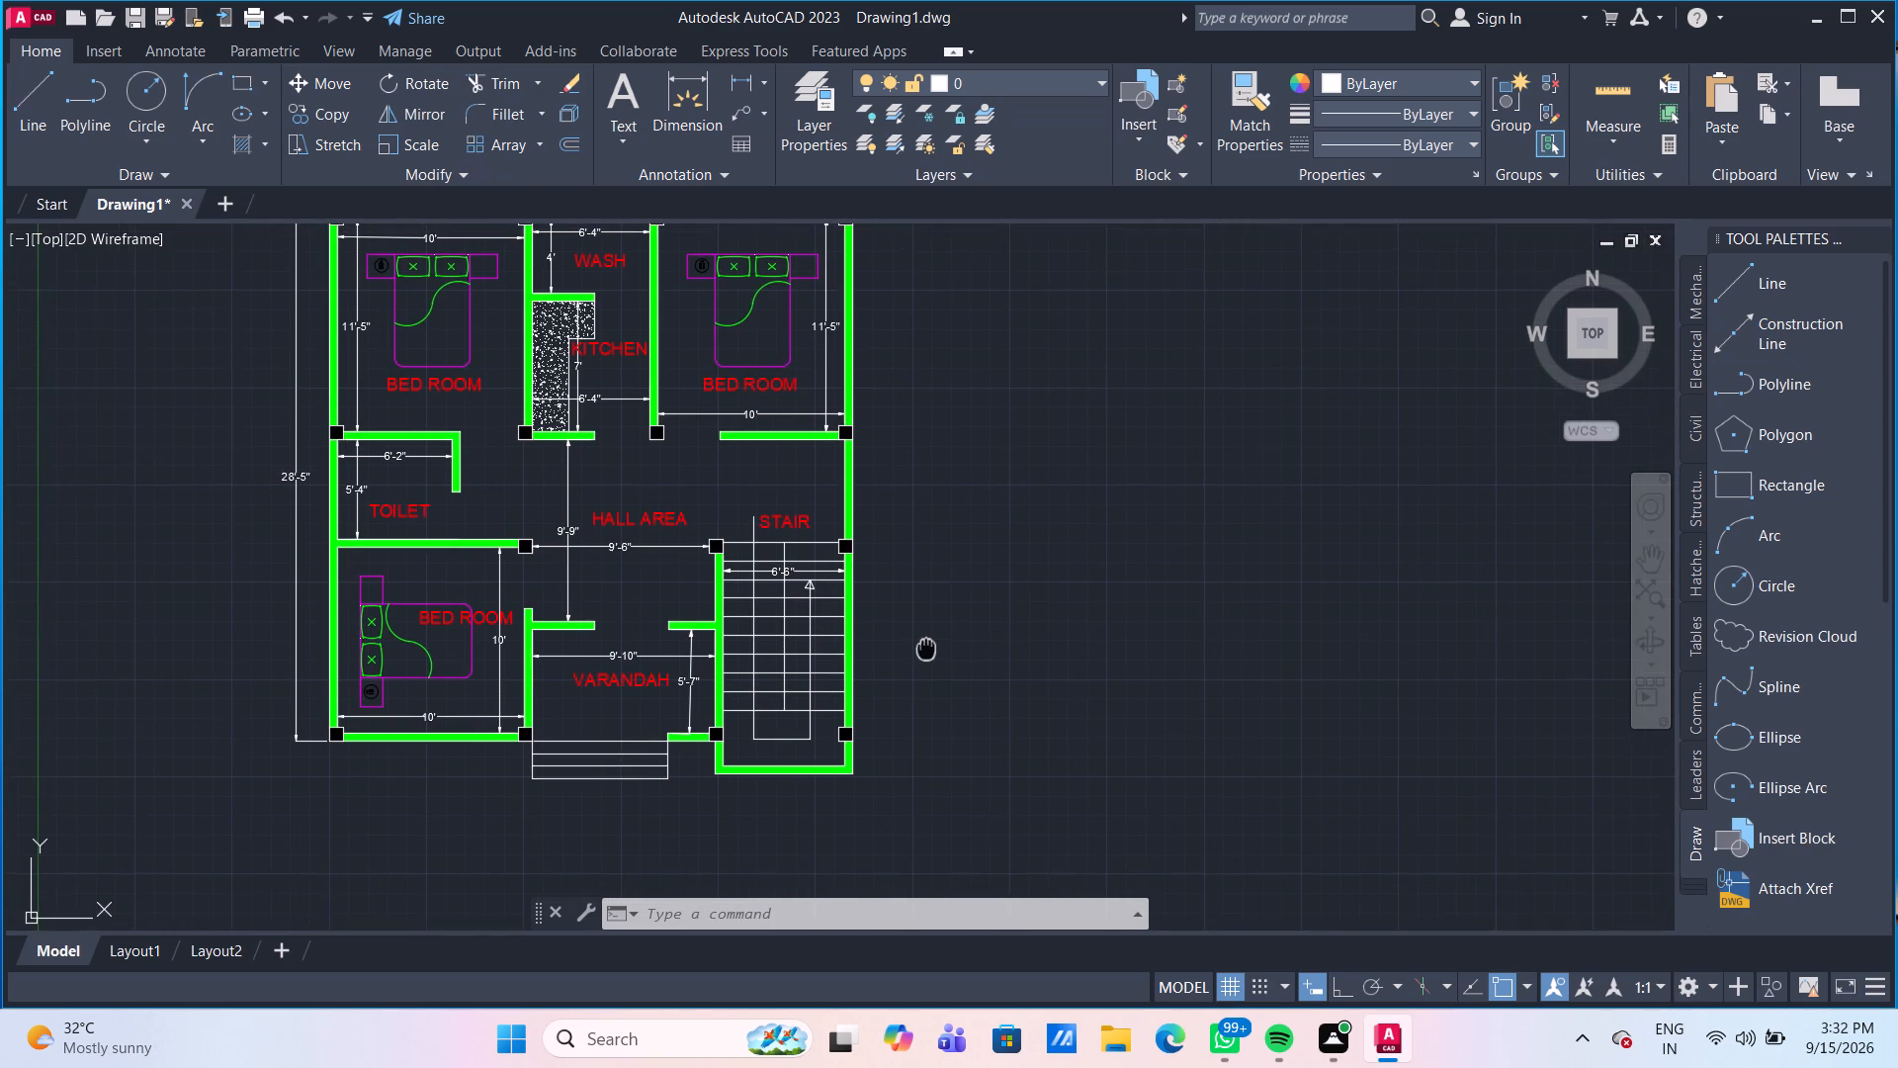
middle_drag(926, 649, 936, 689)
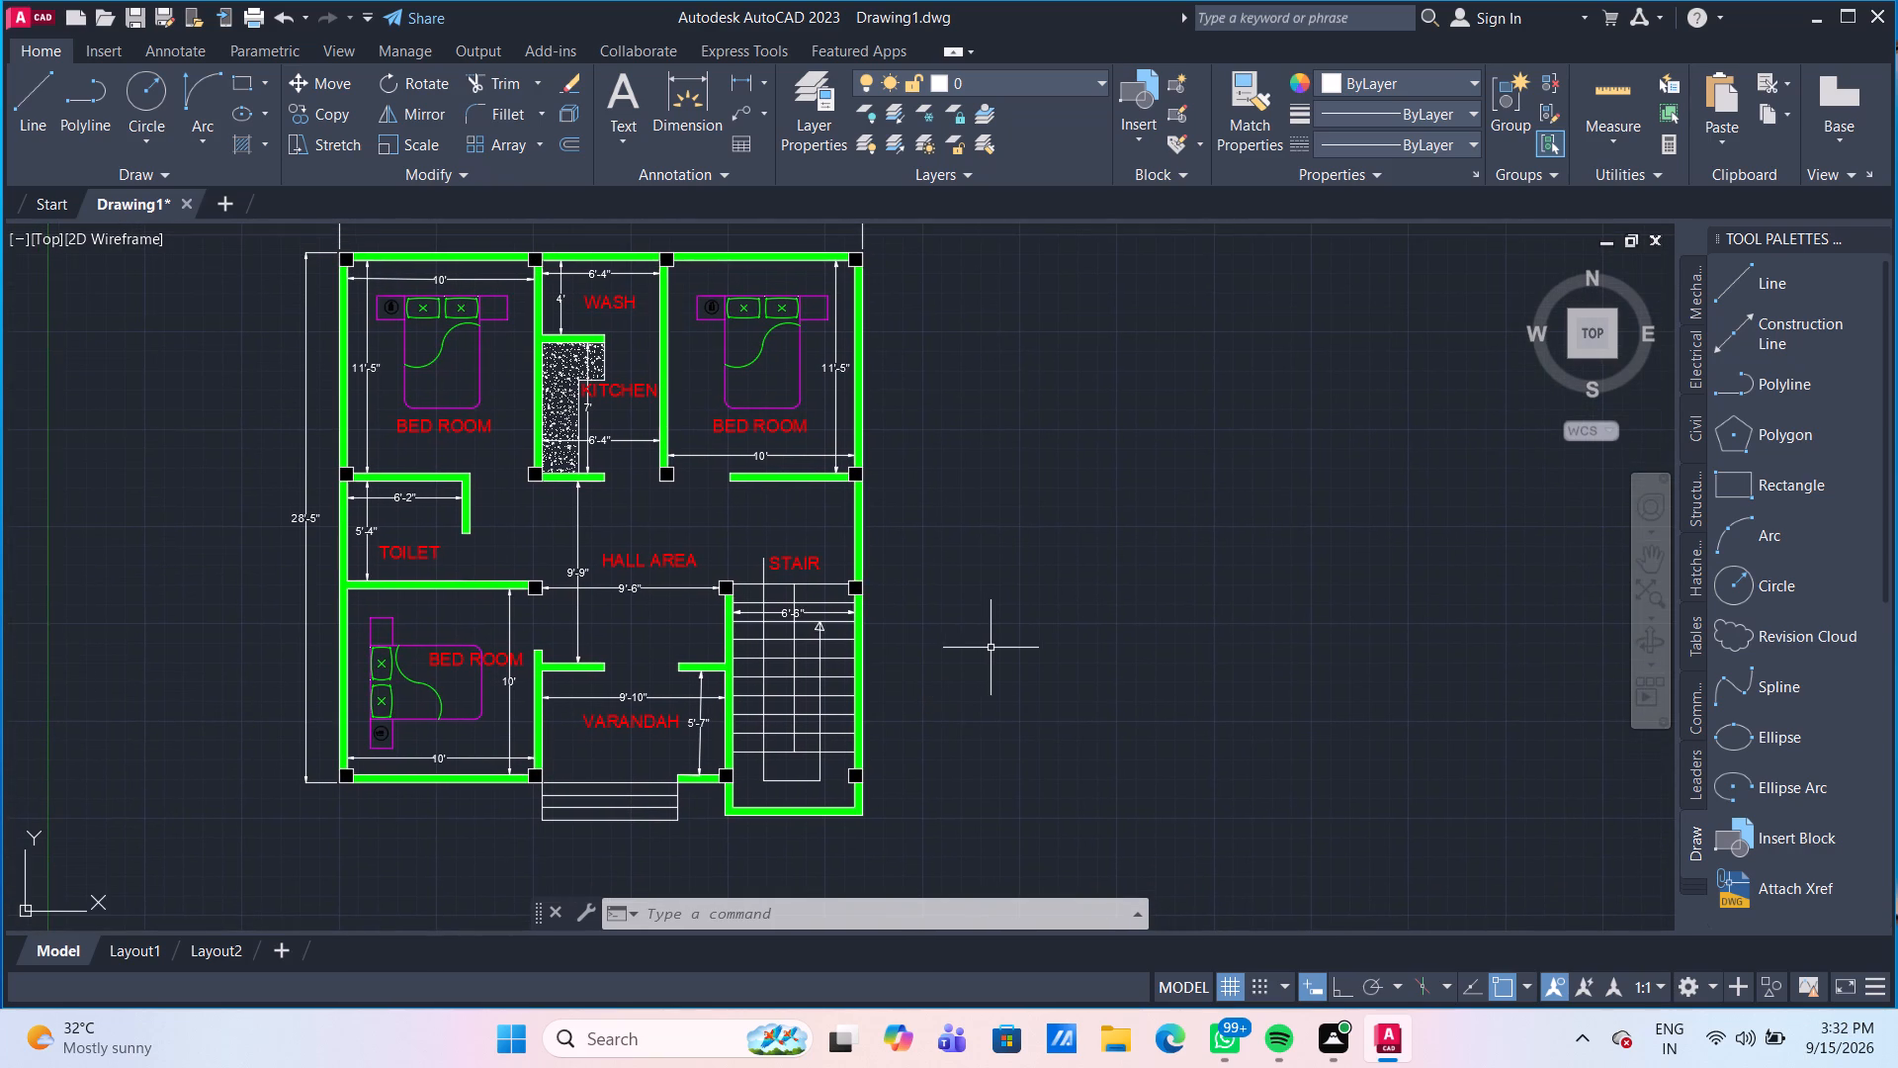
key(ctrl+s)
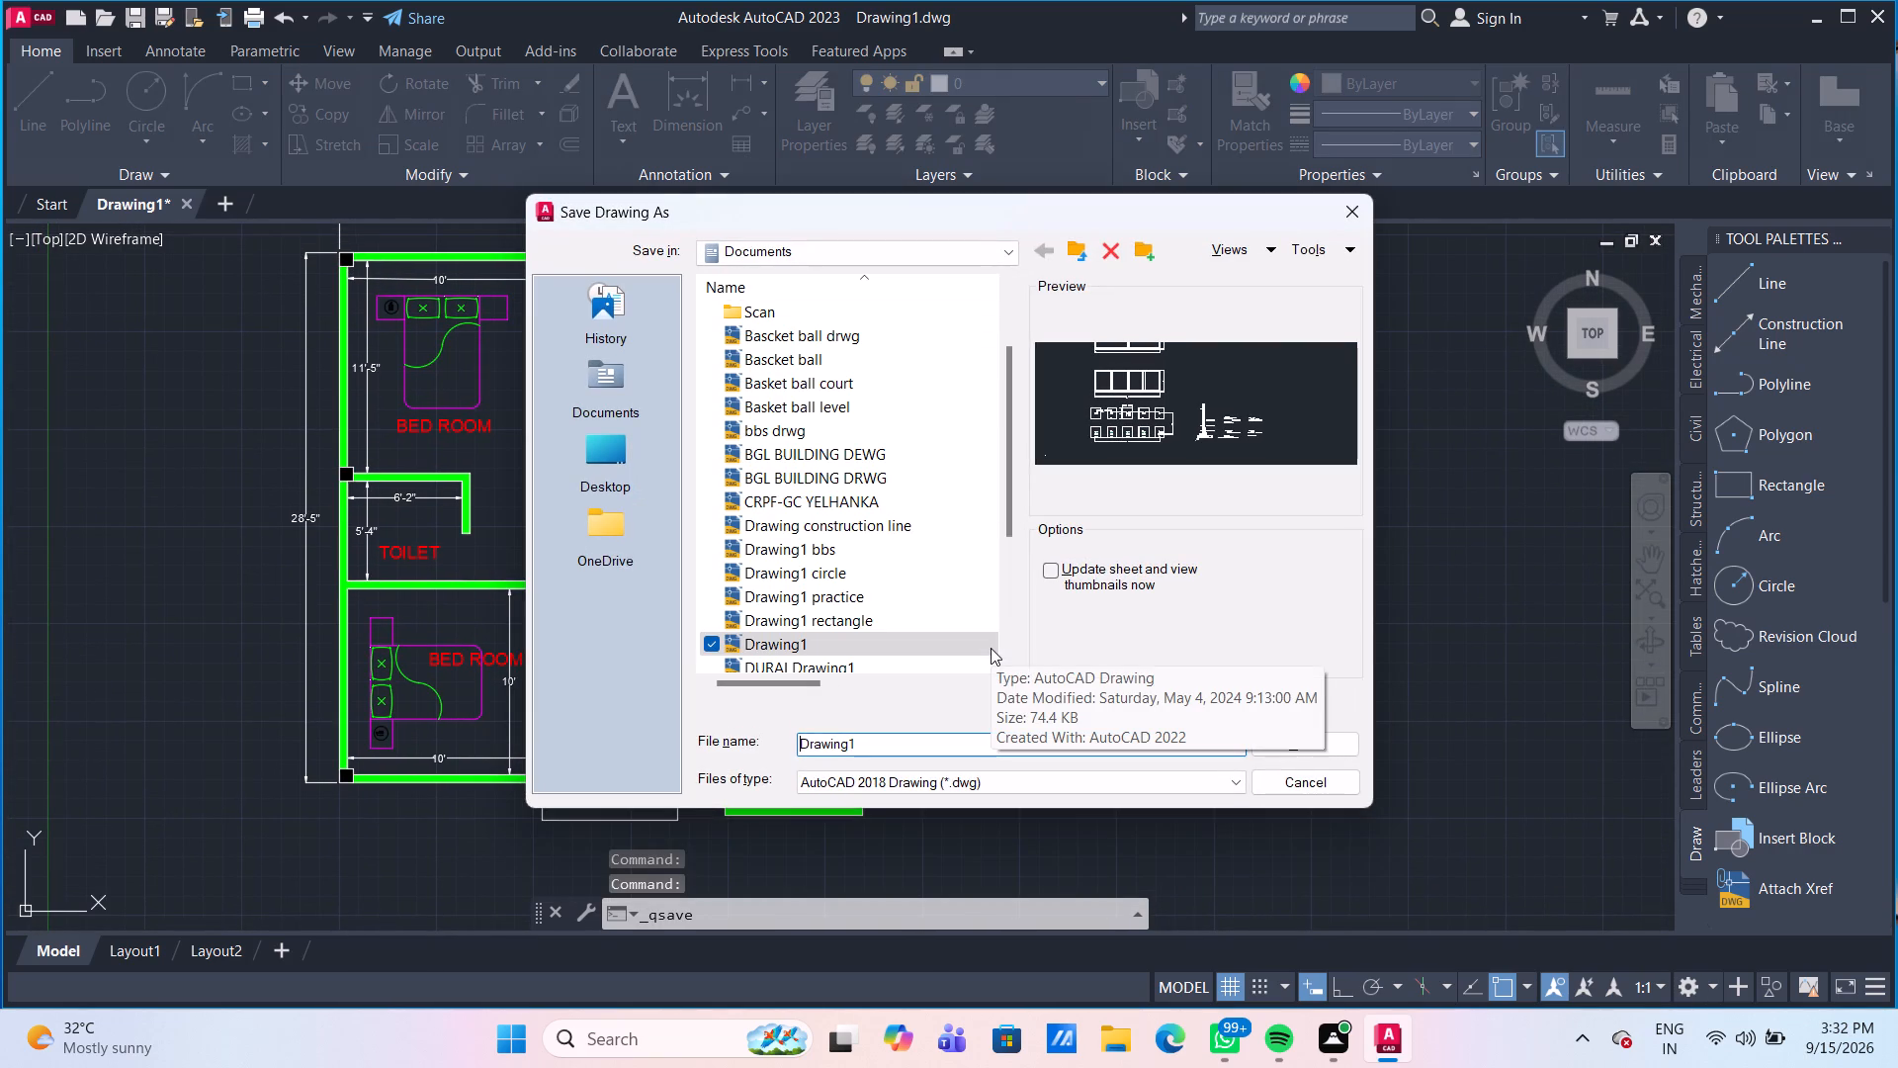
scroll(874, 489, down, 1)
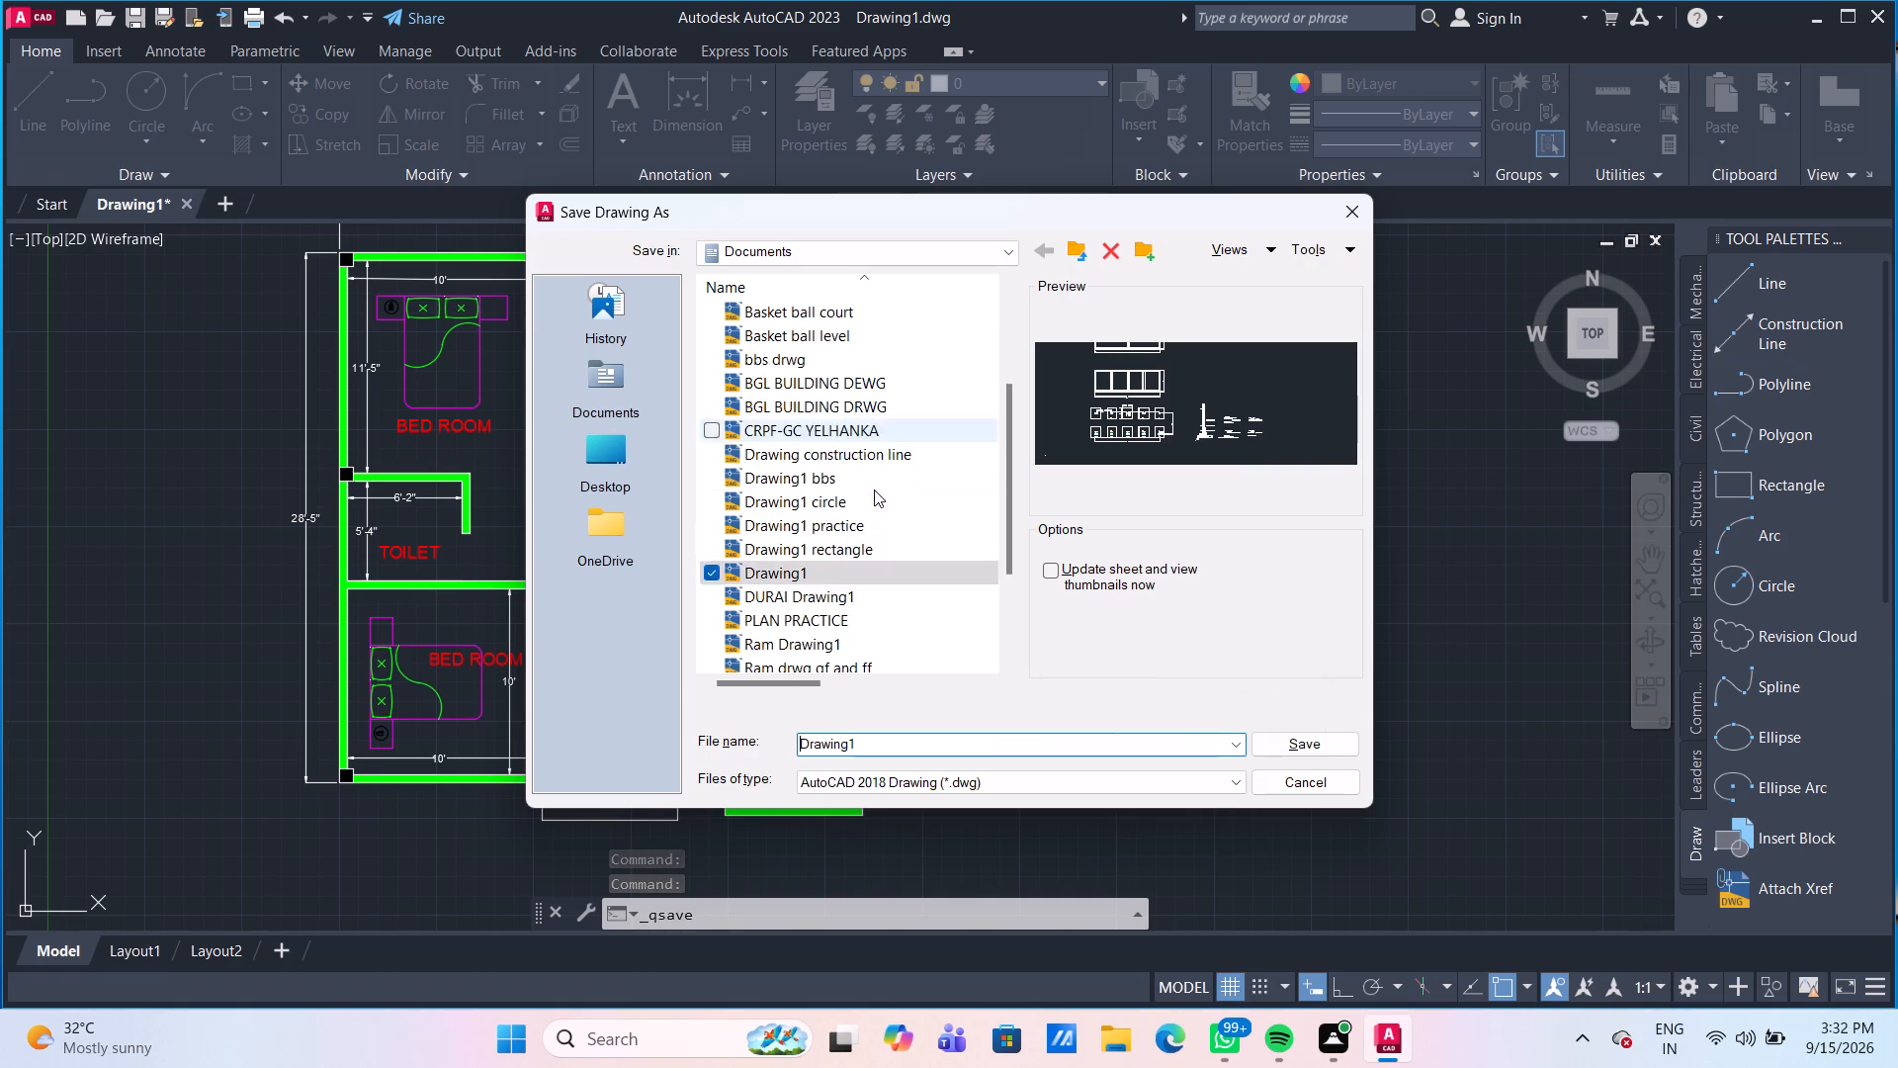
scroll(874, 489, down, 2)
click(588, 447)
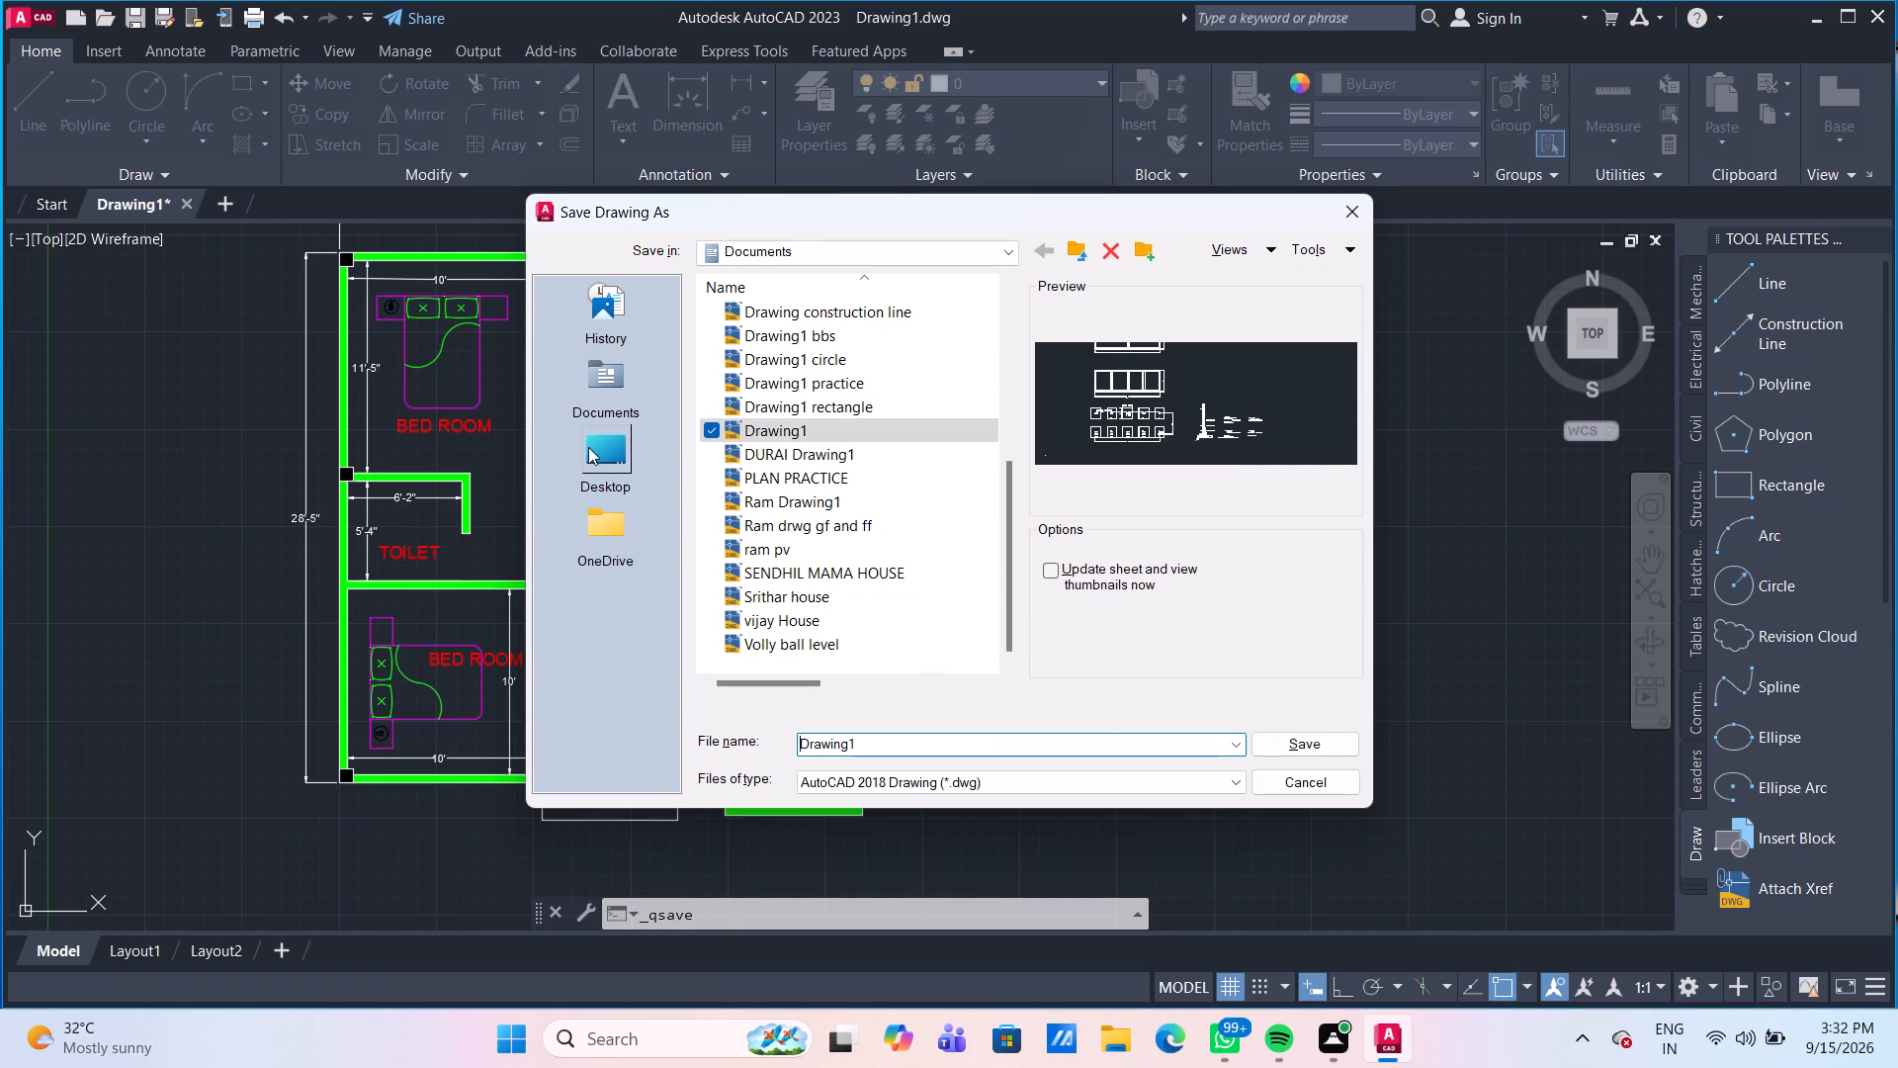
scroll(776, 483, down, 2)
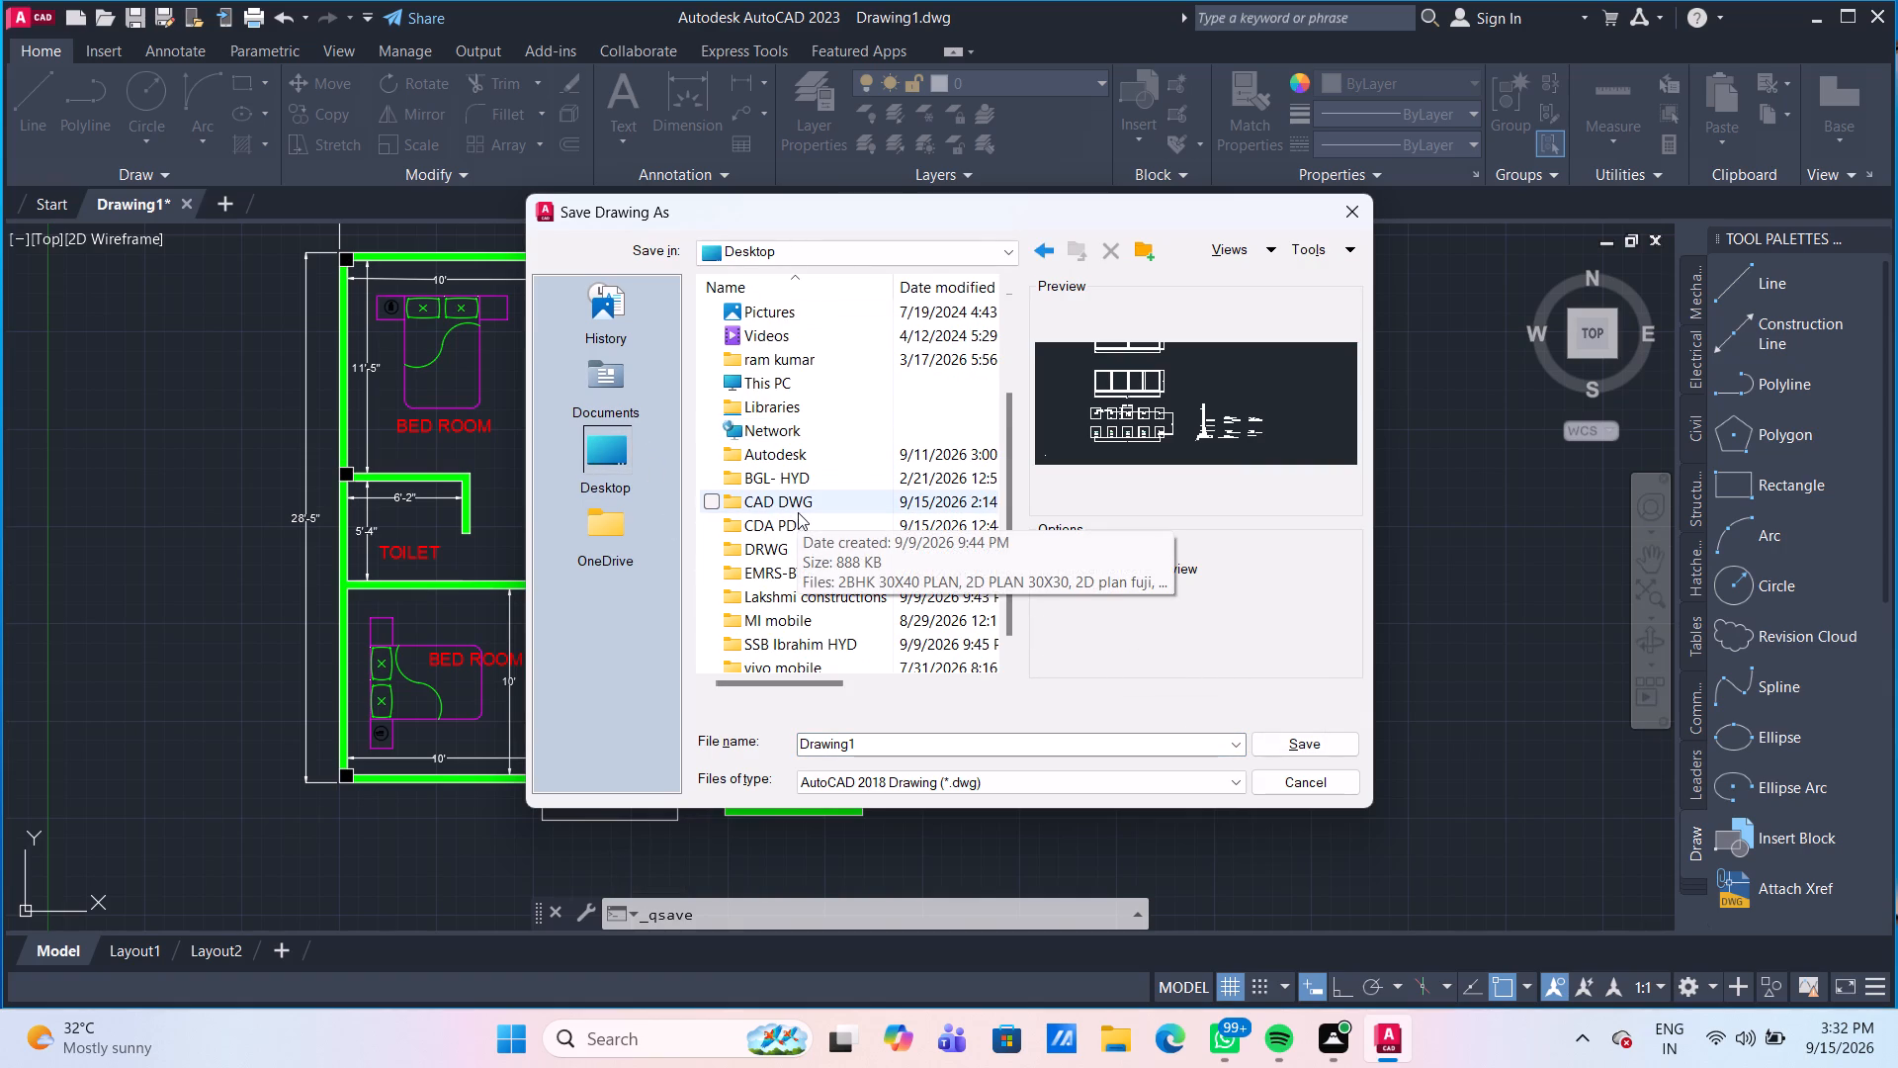
double_click(806, 497)
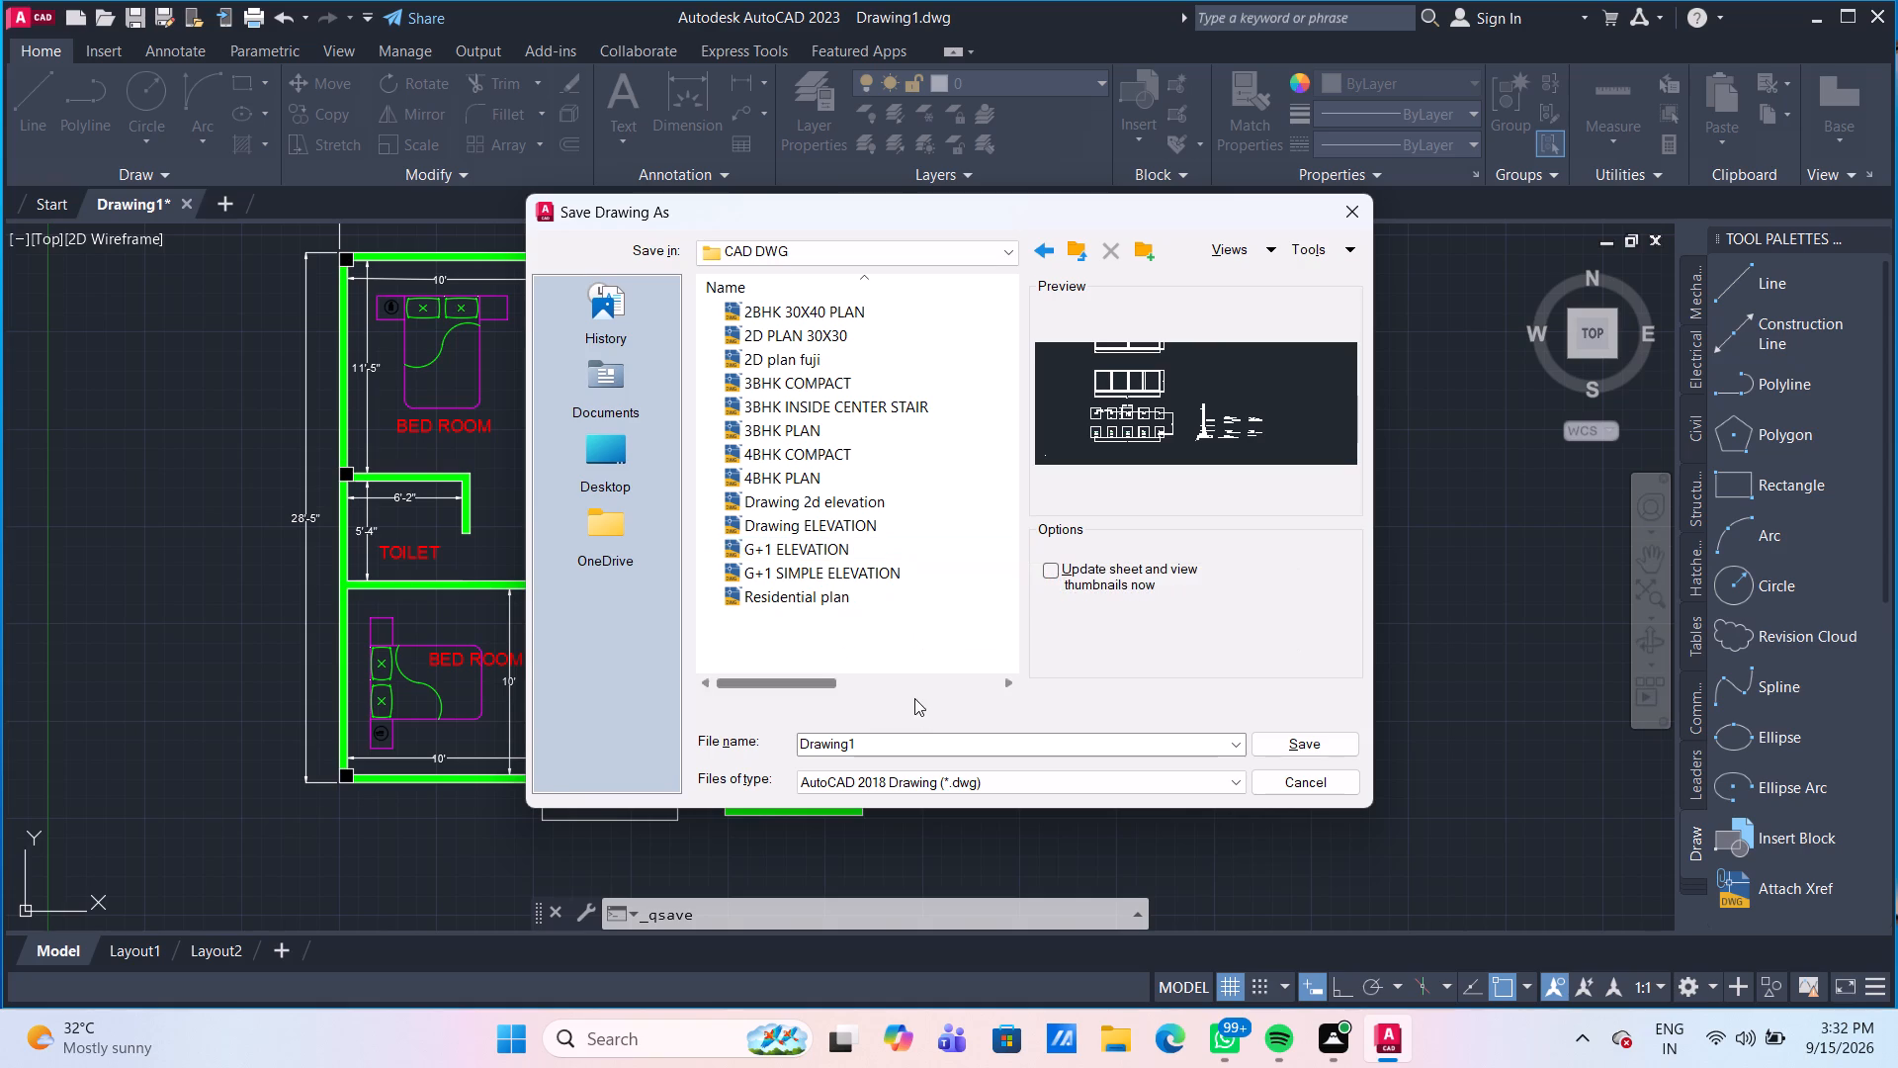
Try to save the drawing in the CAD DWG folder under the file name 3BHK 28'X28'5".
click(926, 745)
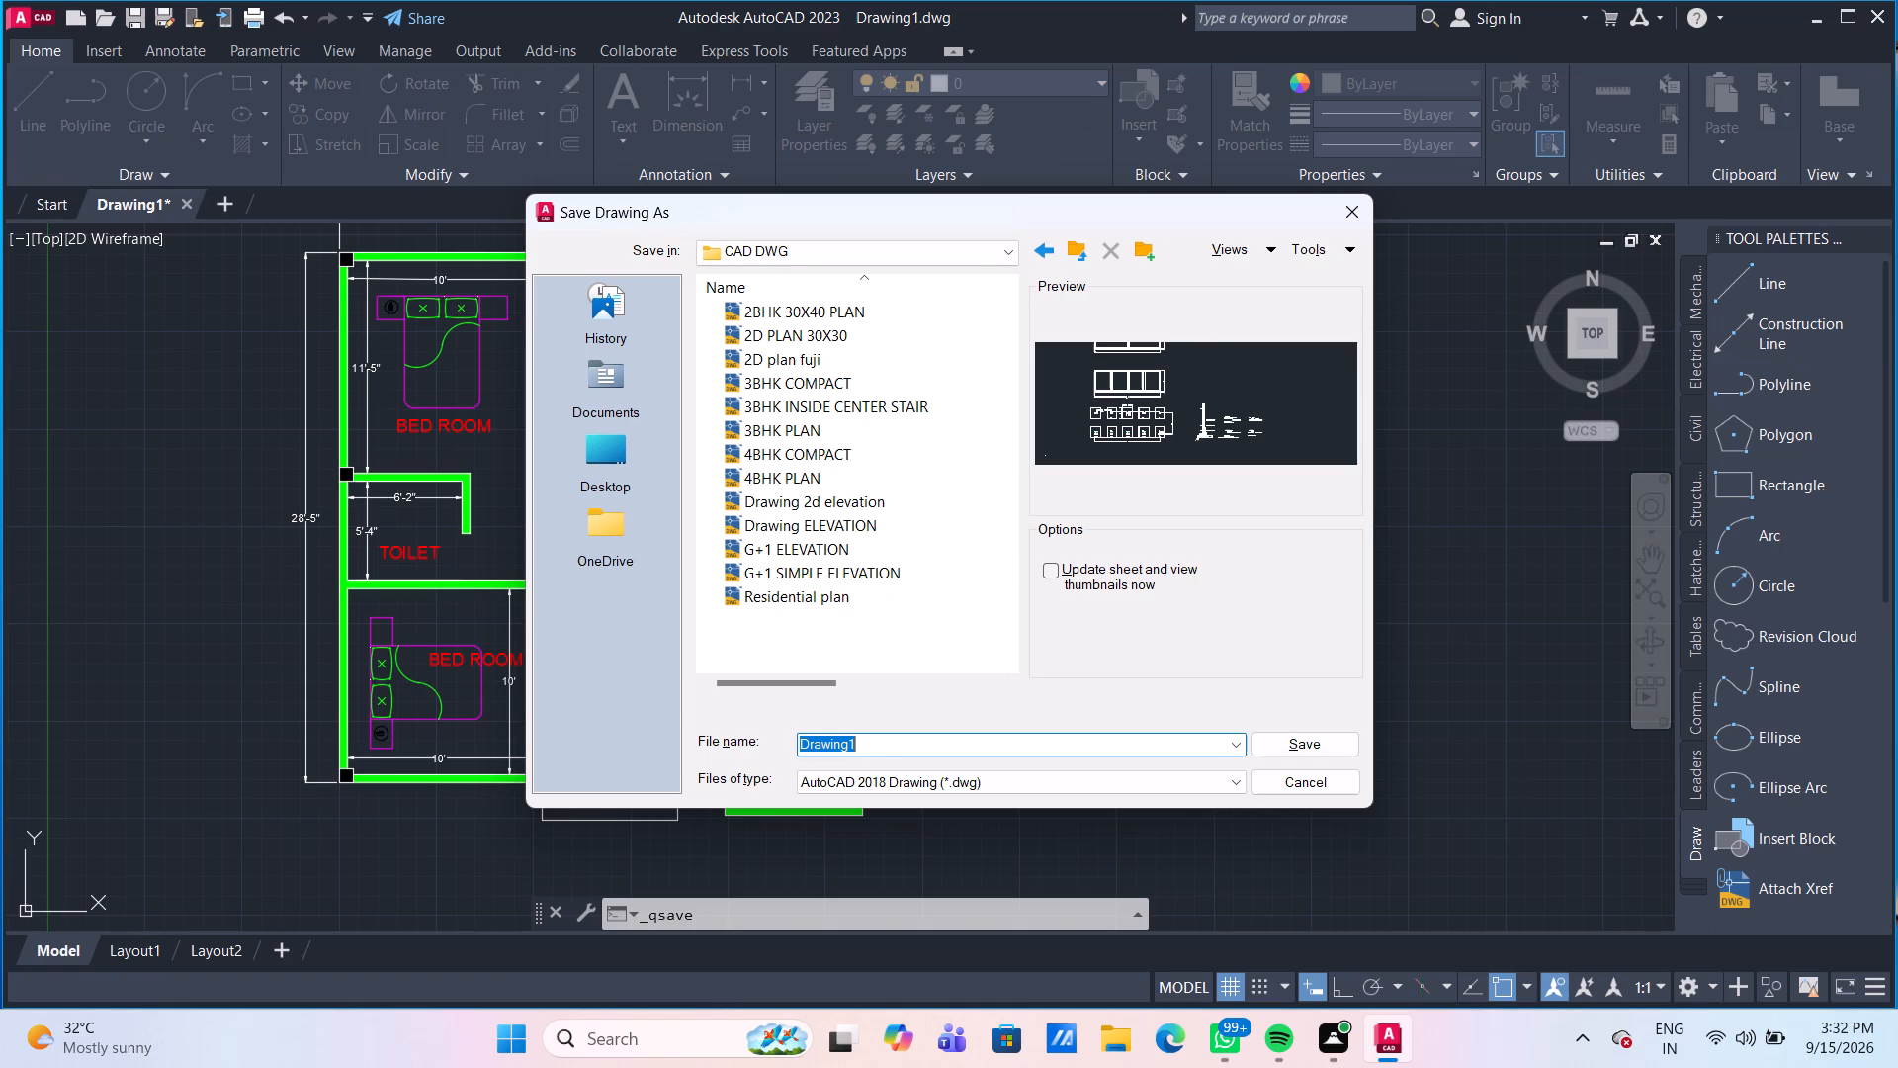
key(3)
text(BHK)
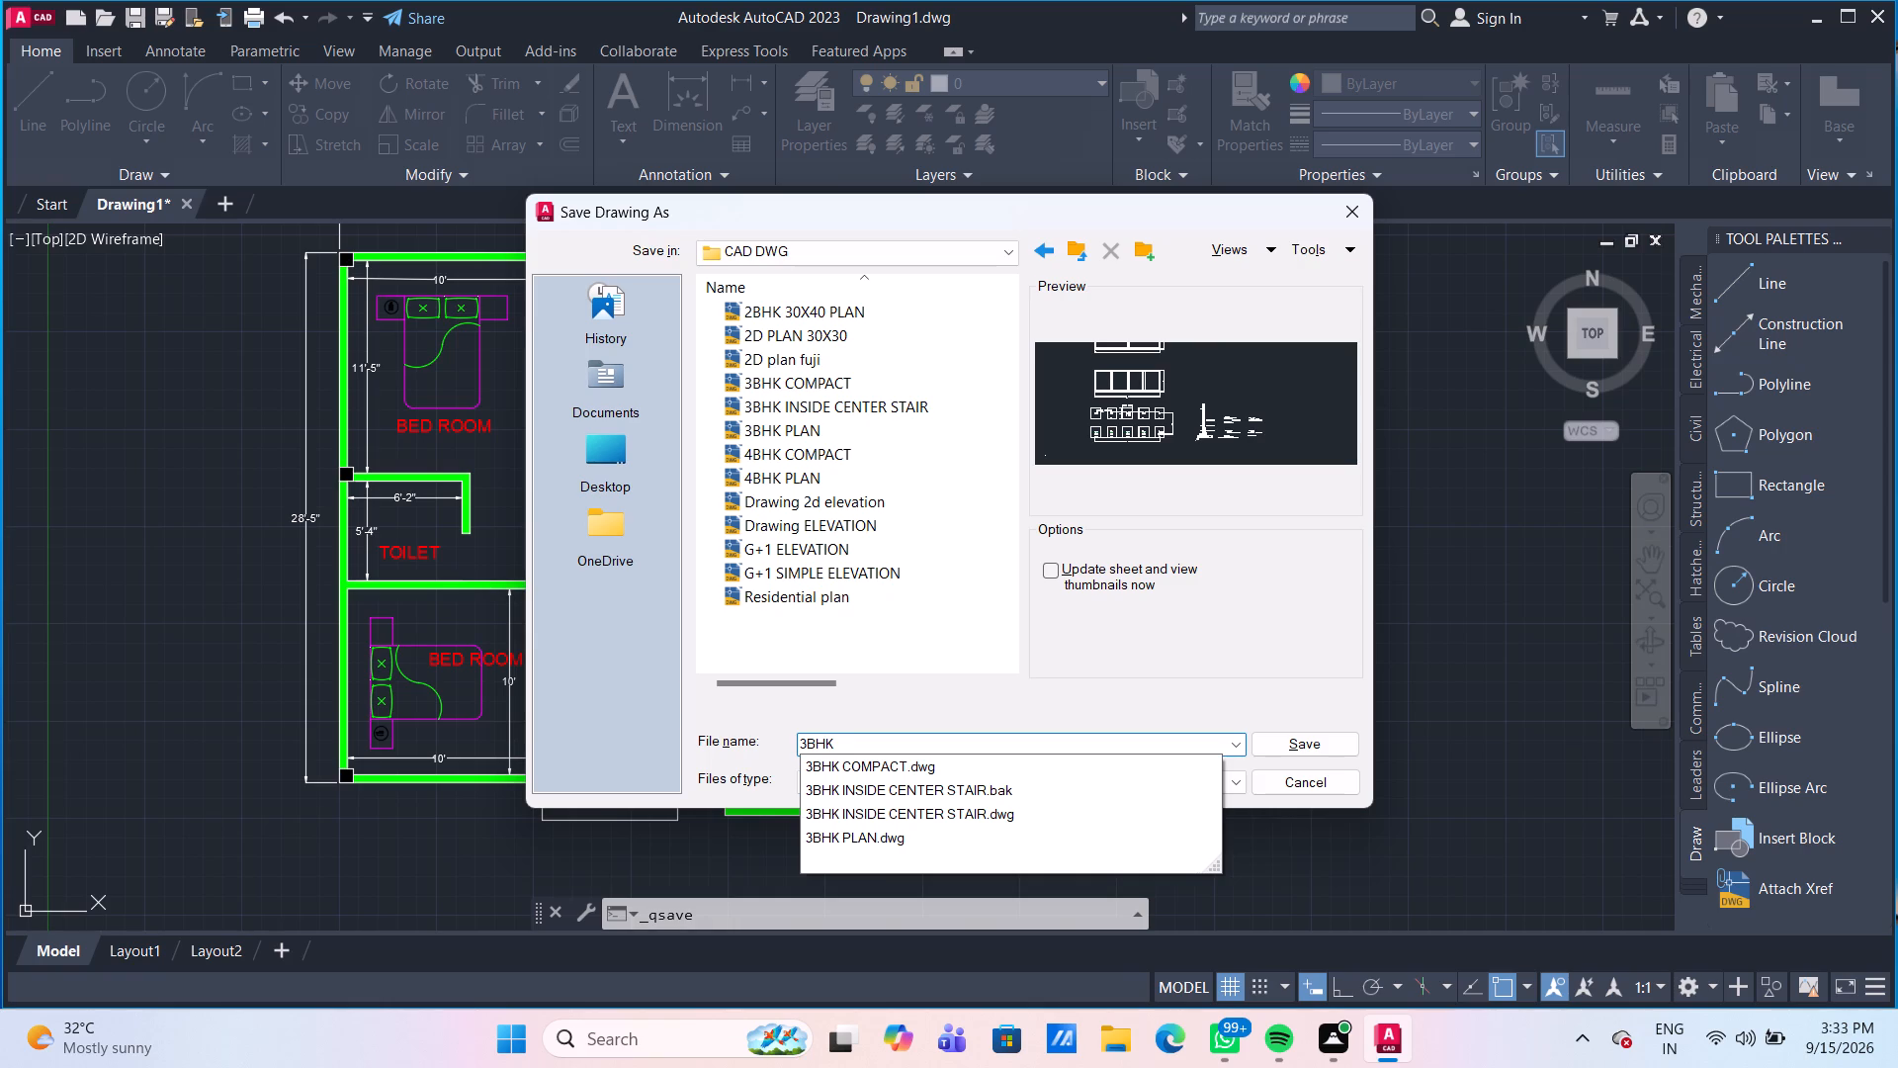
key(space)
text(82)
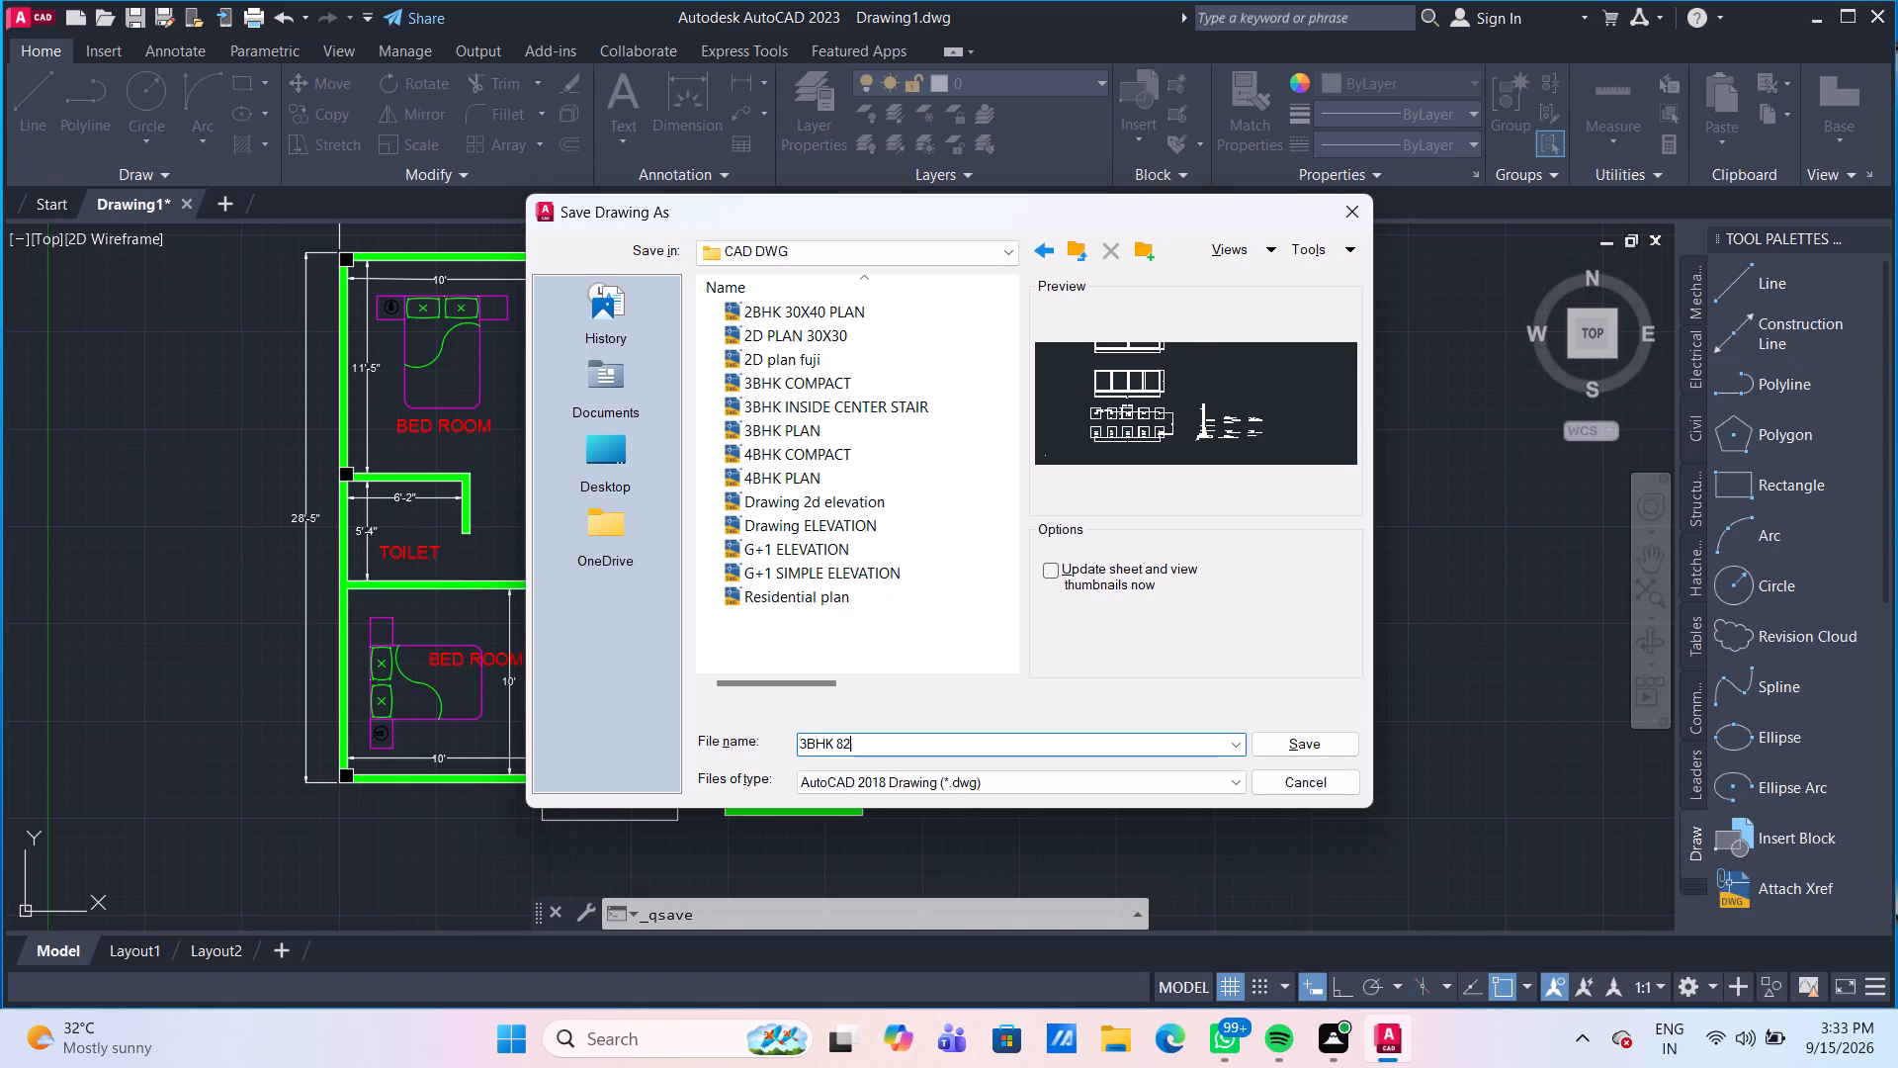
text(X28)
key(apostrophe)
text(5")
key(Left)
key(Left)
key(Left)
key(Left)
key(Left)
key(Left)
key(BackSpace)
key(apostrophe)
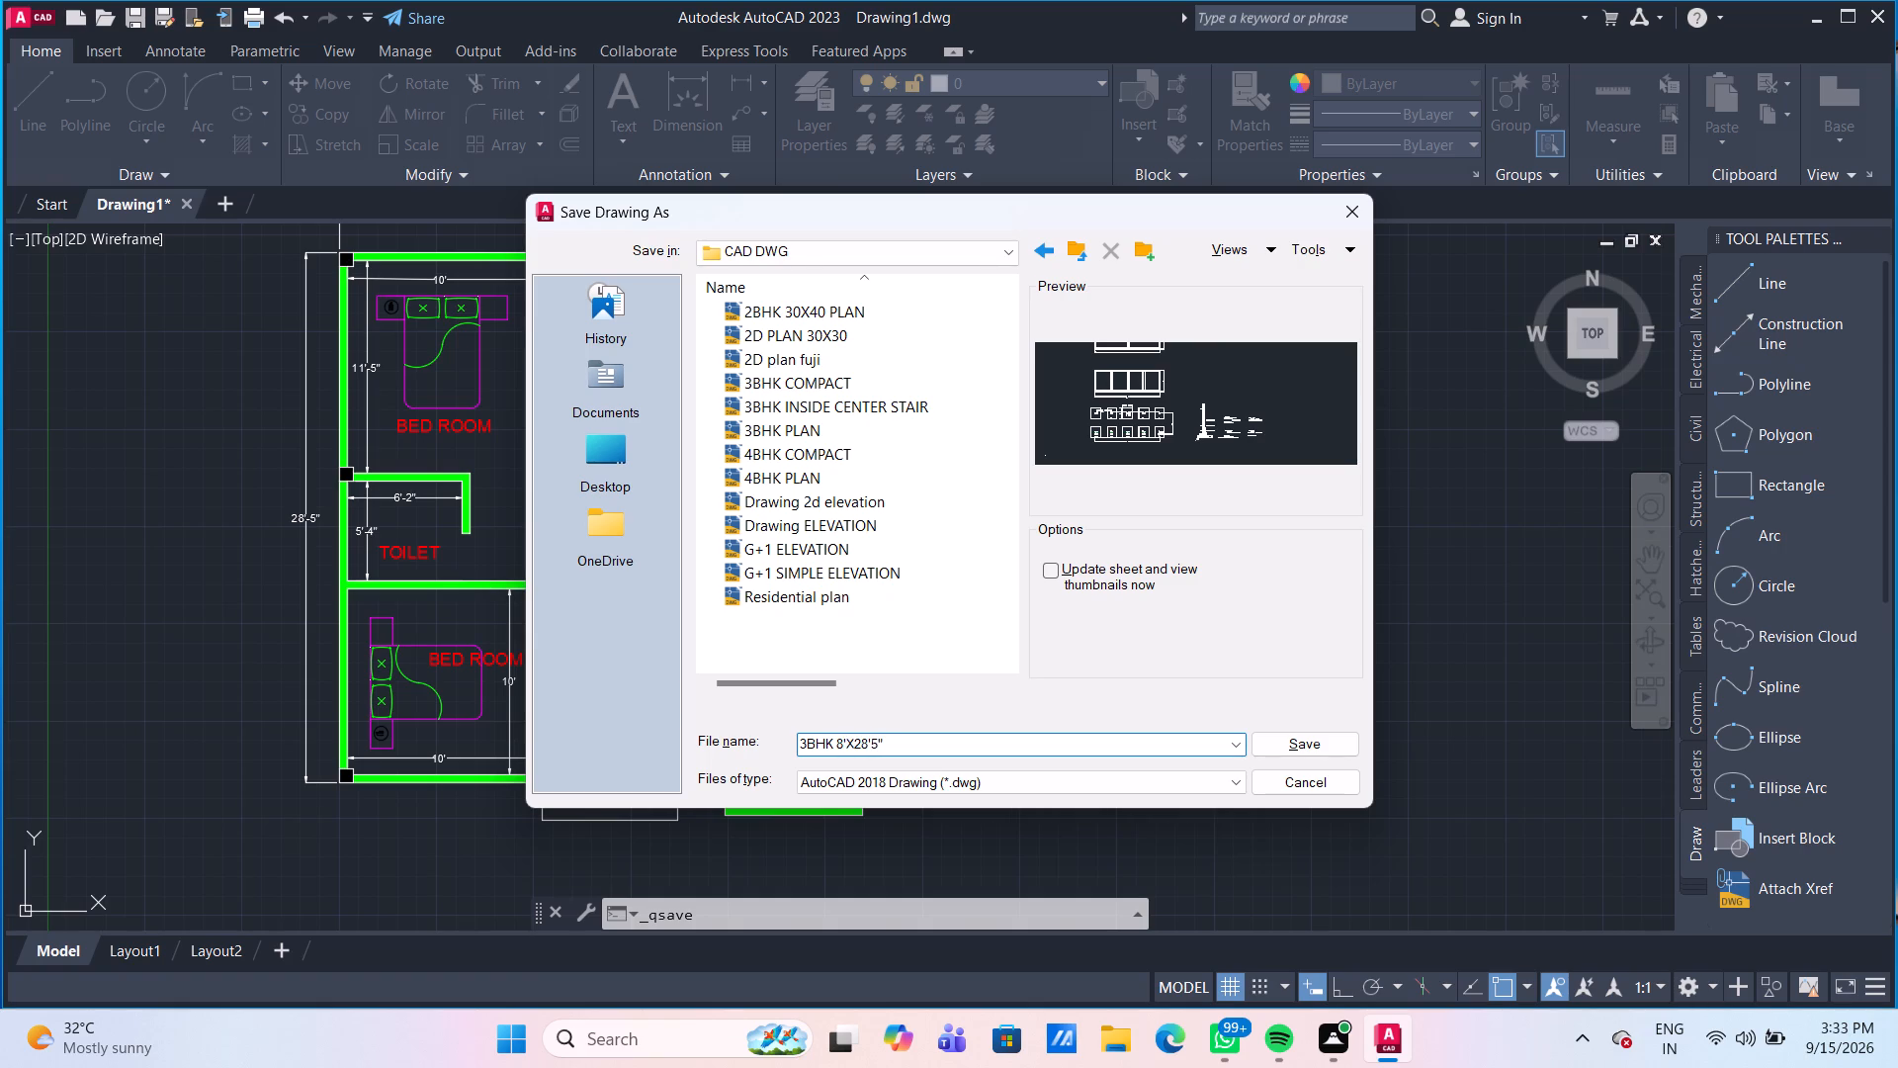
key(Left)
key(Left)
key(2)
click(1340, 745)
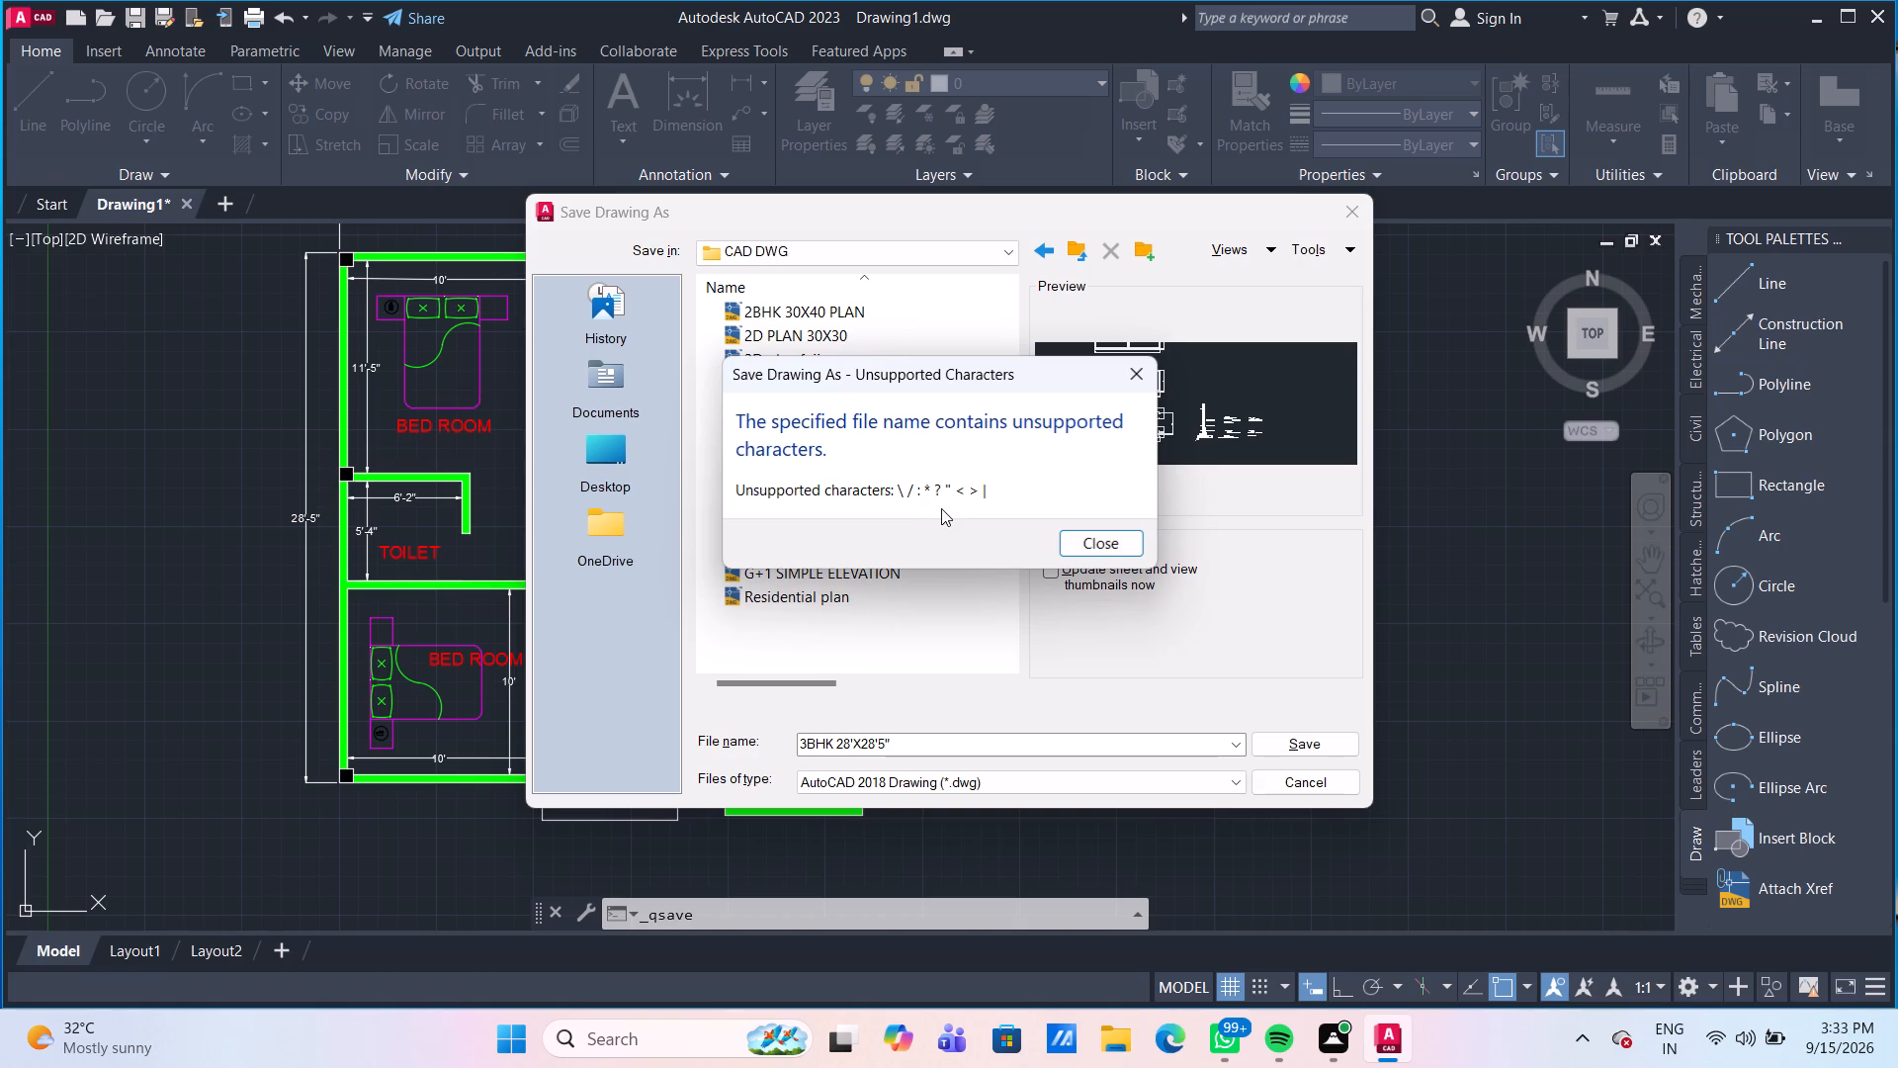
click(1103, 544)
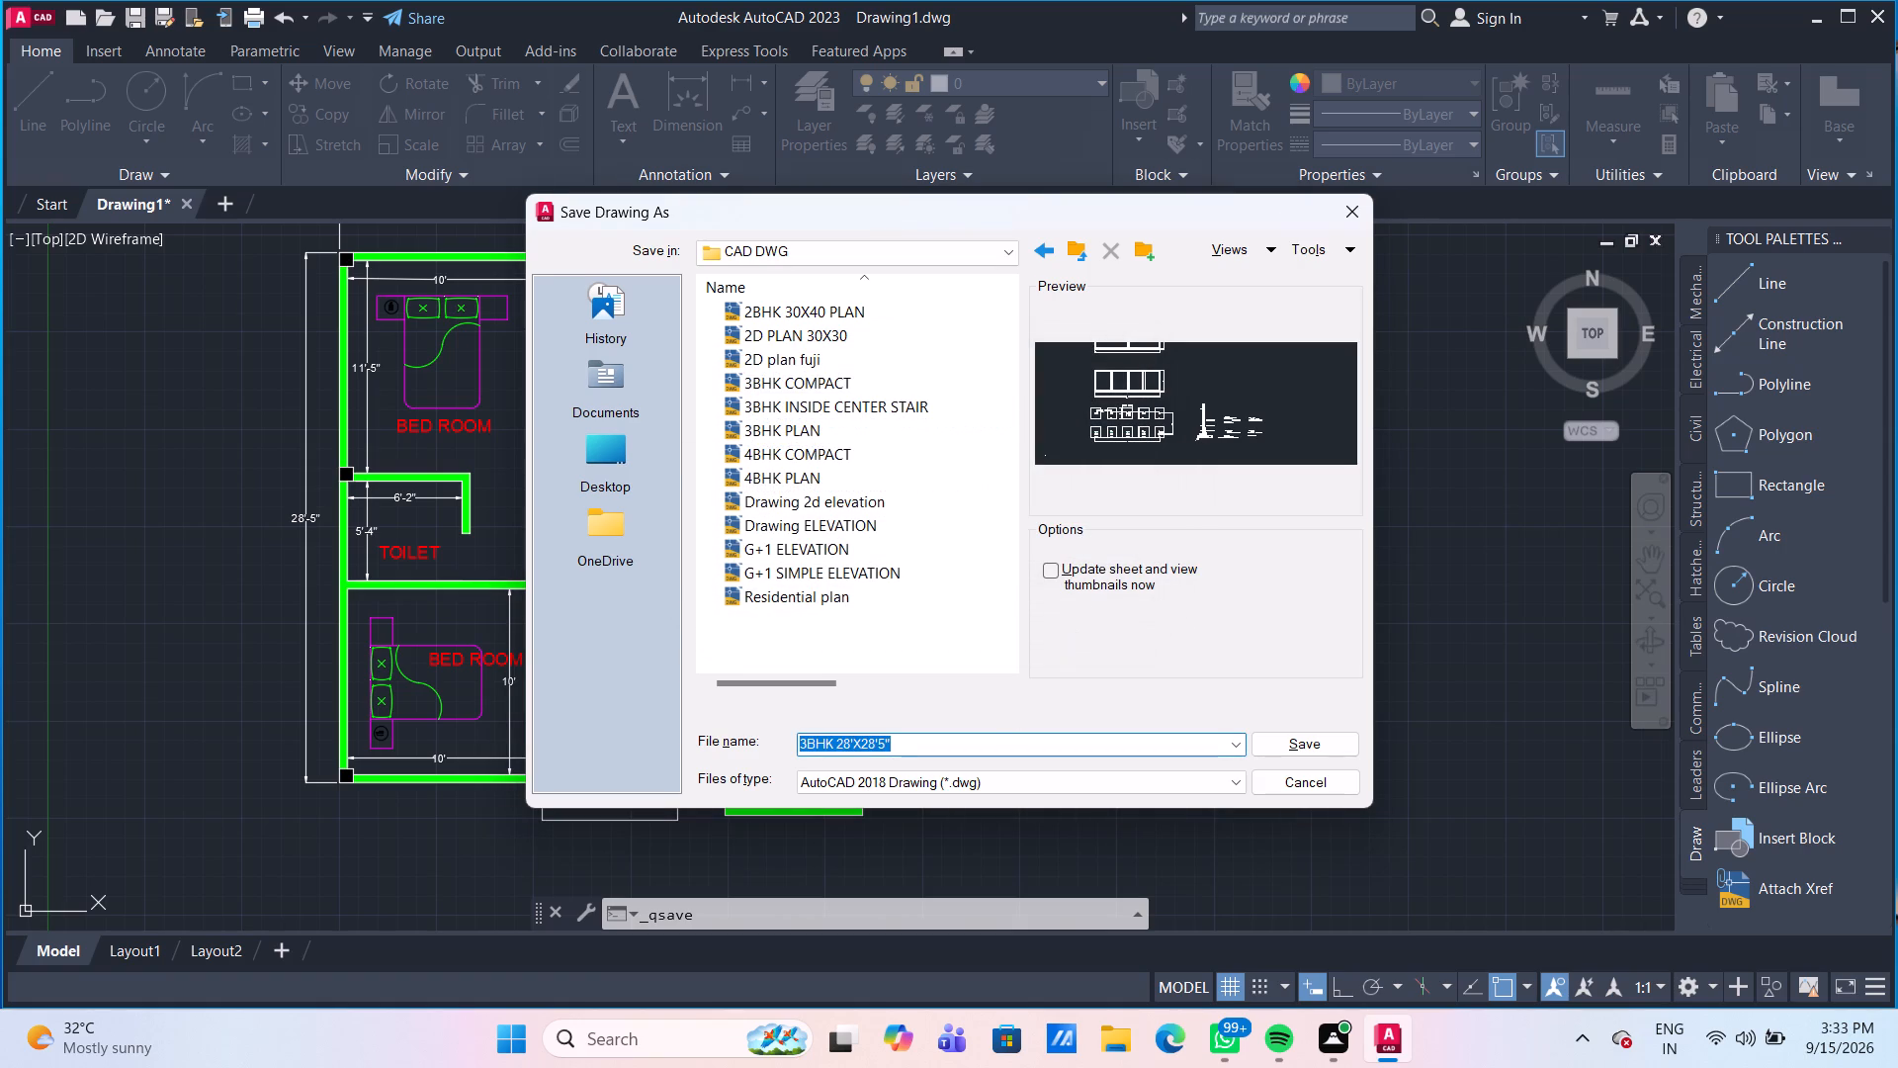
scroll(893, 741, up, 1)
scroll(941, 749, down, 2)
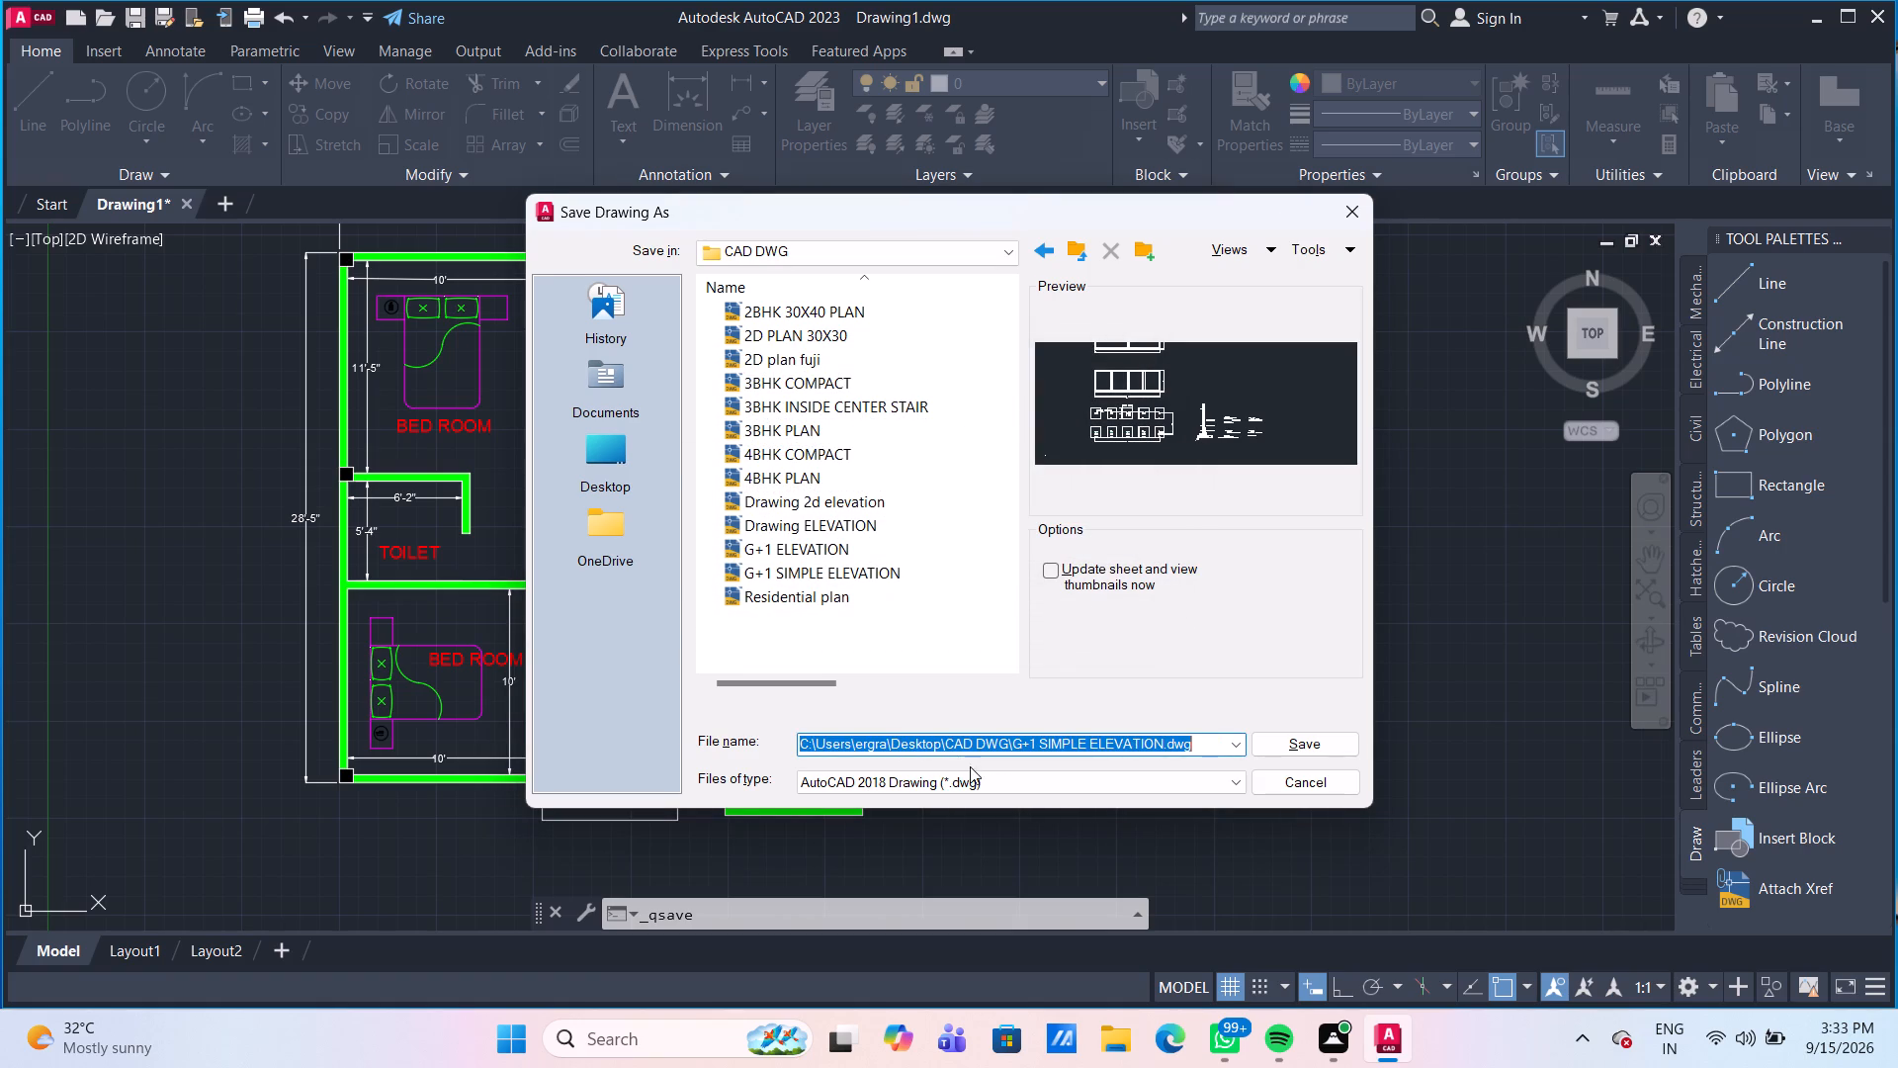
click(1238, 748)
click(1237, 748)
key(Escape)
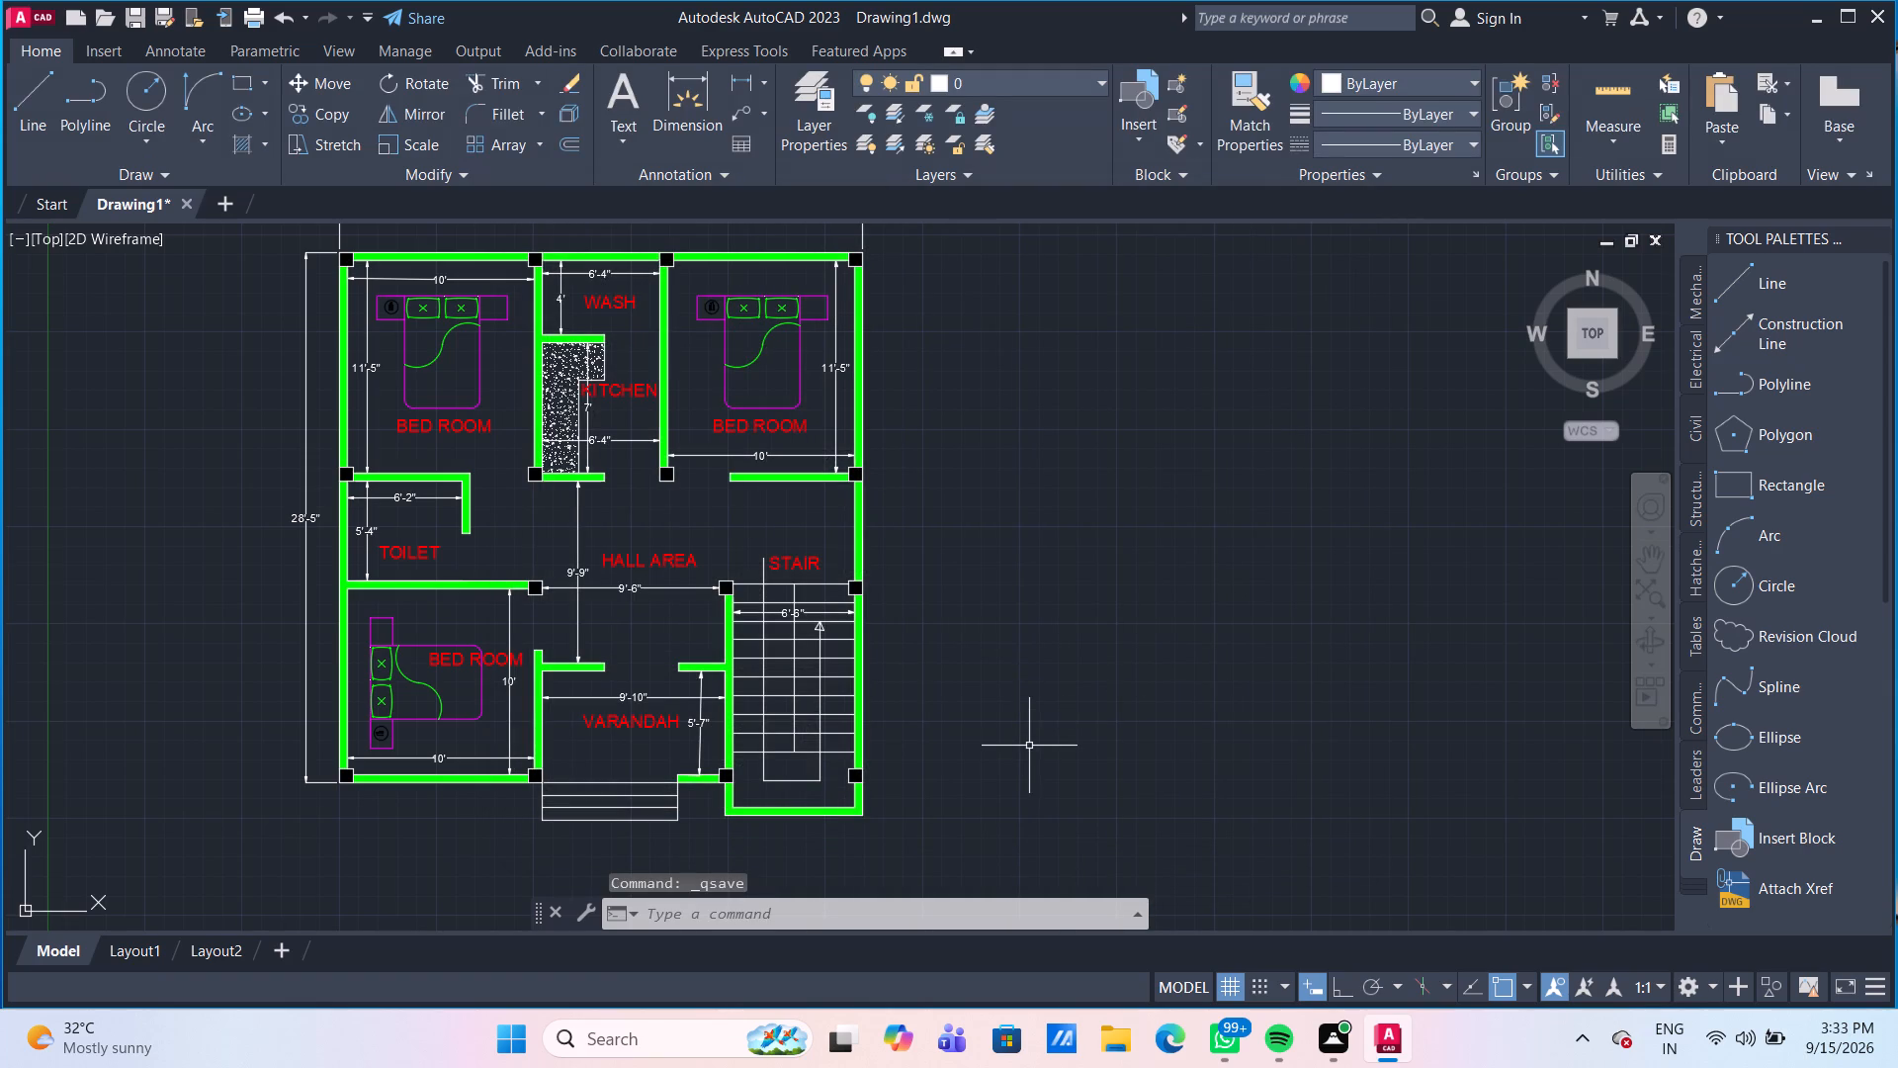
Save the drawing in the CAD DWG folder on the Desktop under the file name 3BHK 28 X 28 5.
key(ctrl+s)
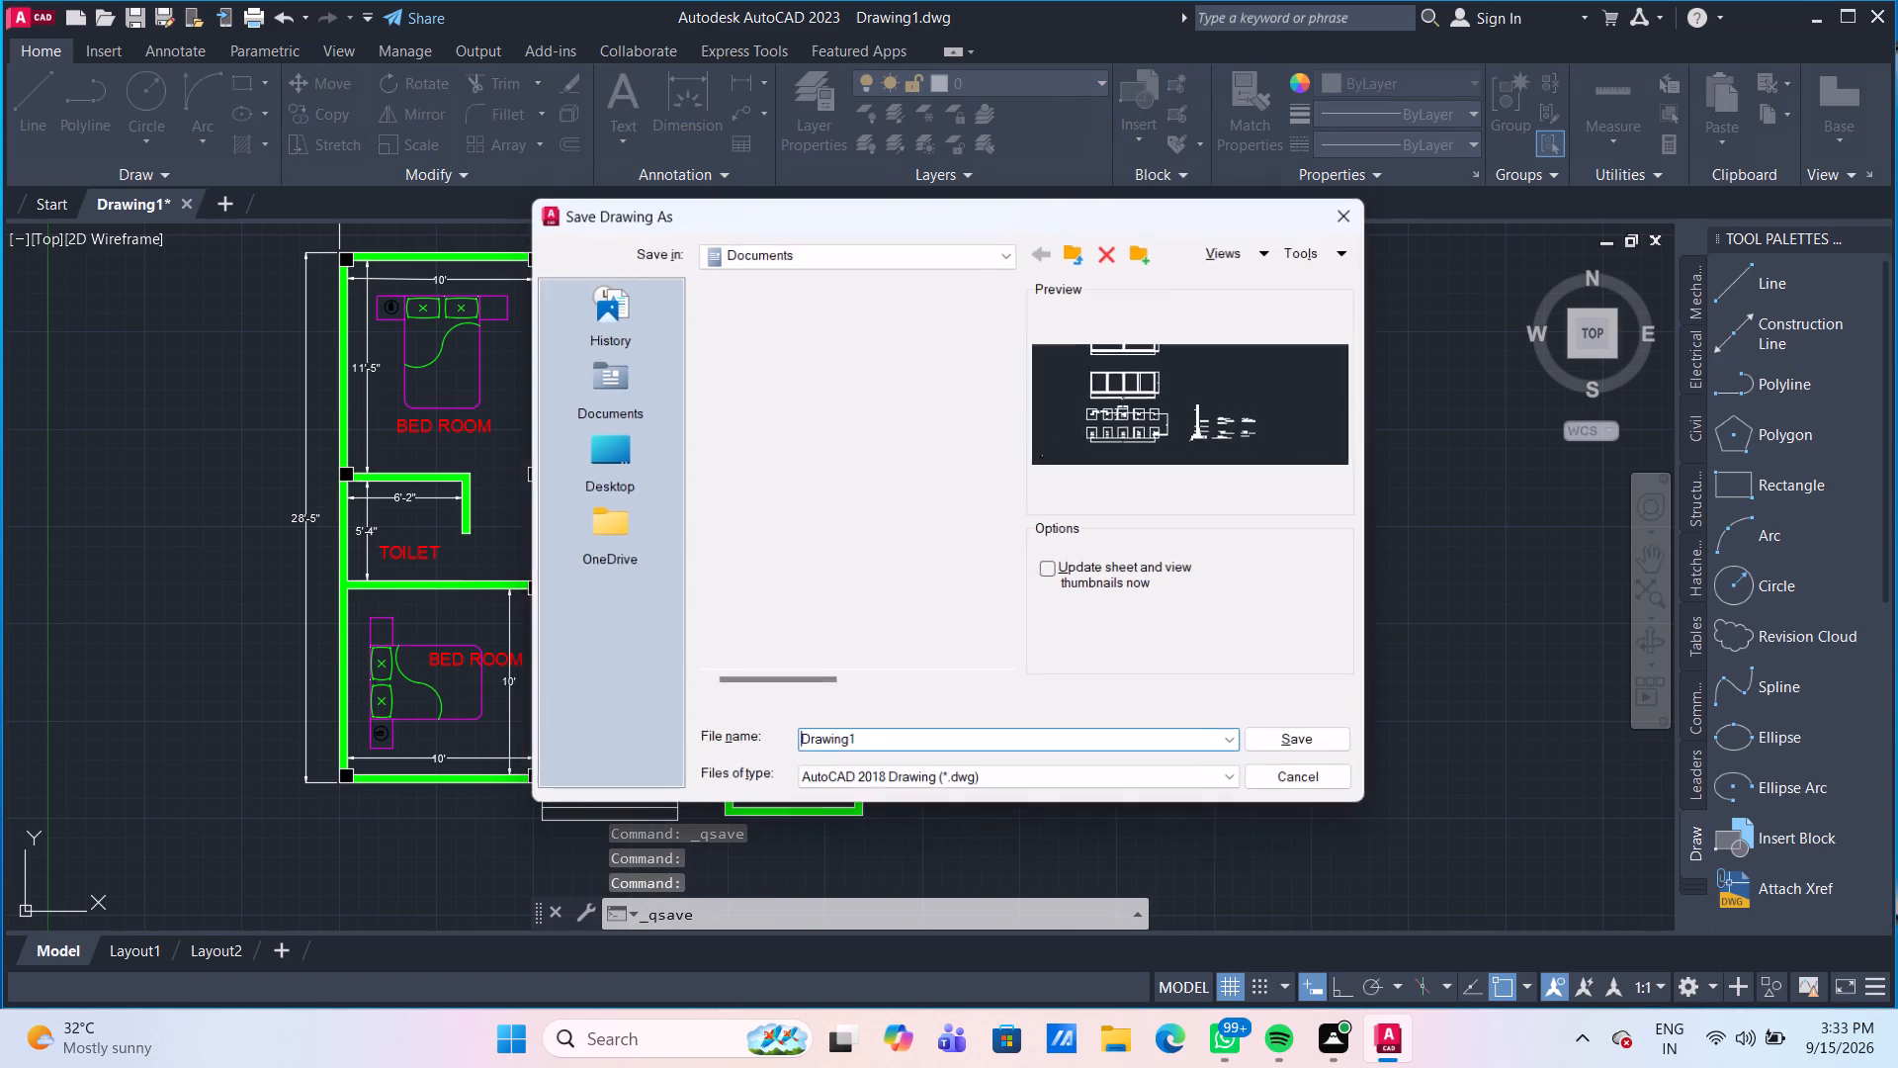
click(601, 443)
scroll(715, 462, down, 2)
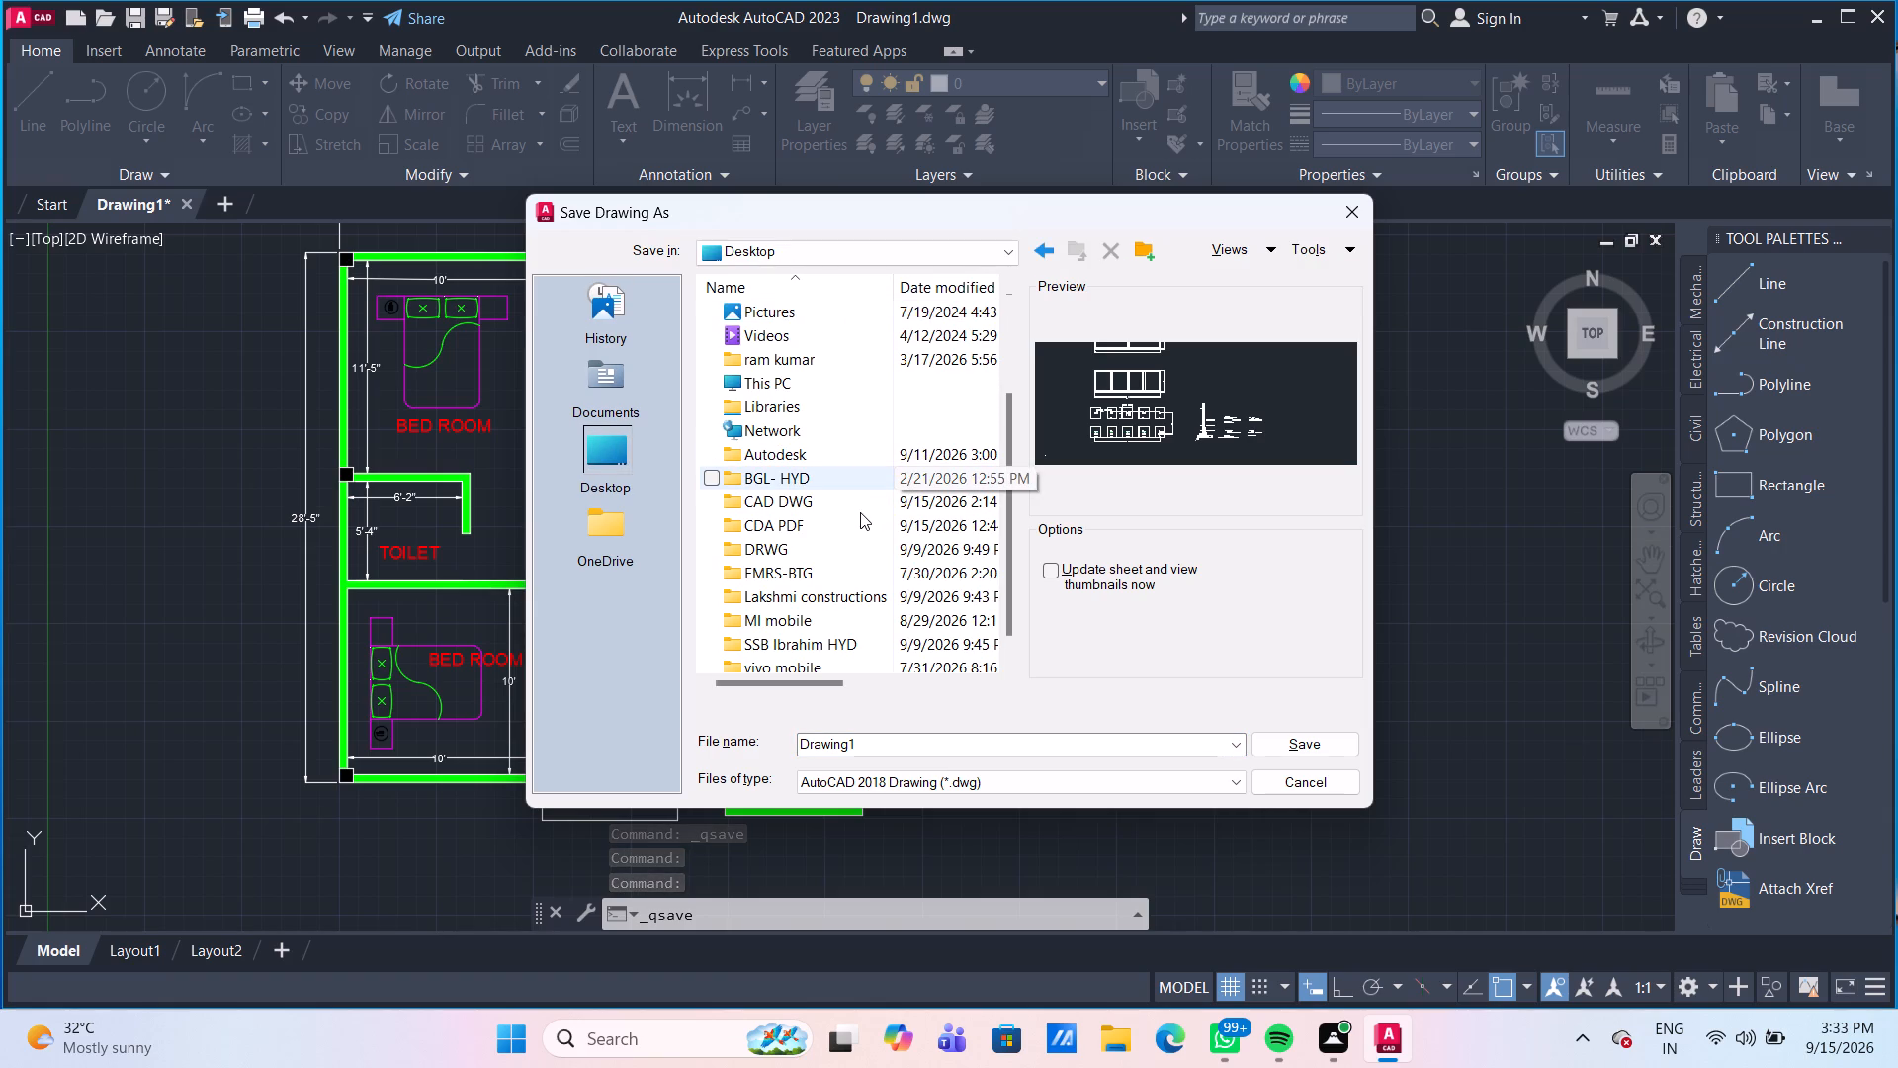
double_click(852, 501)
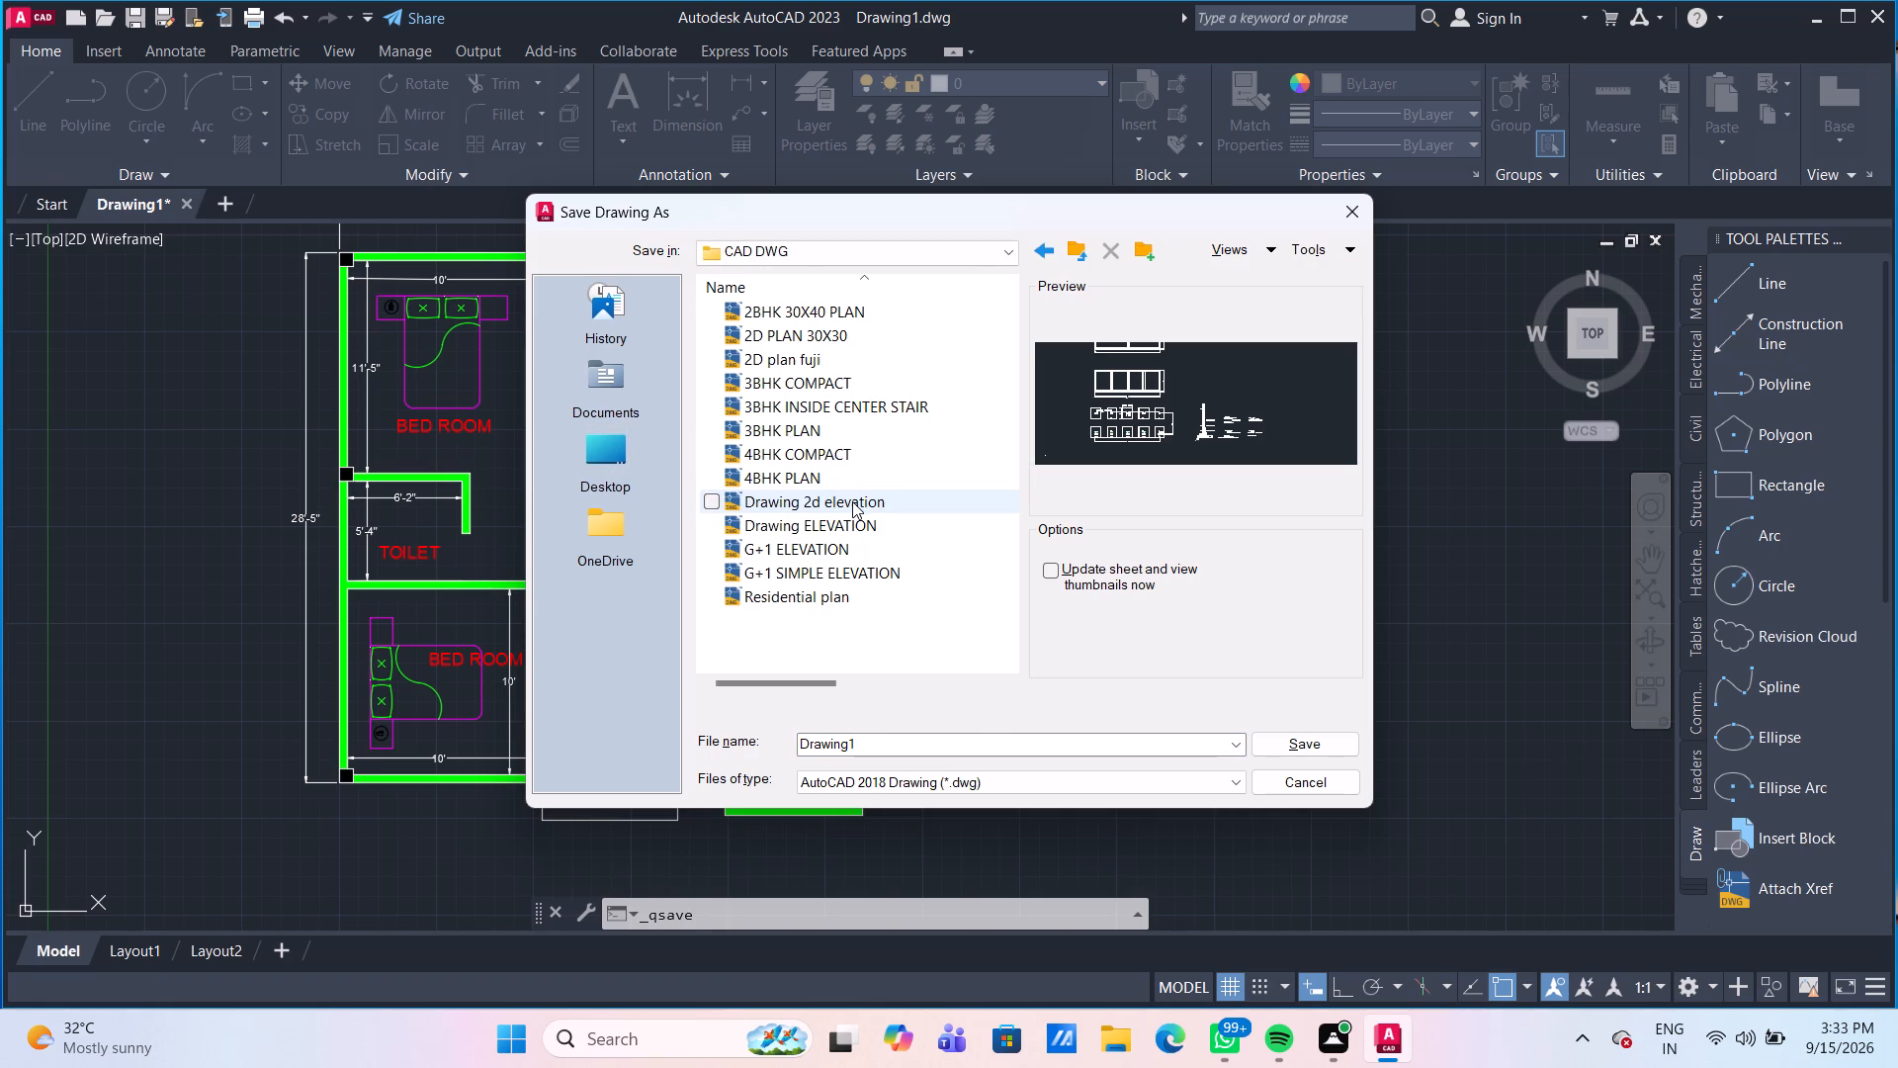
click(900, 744)
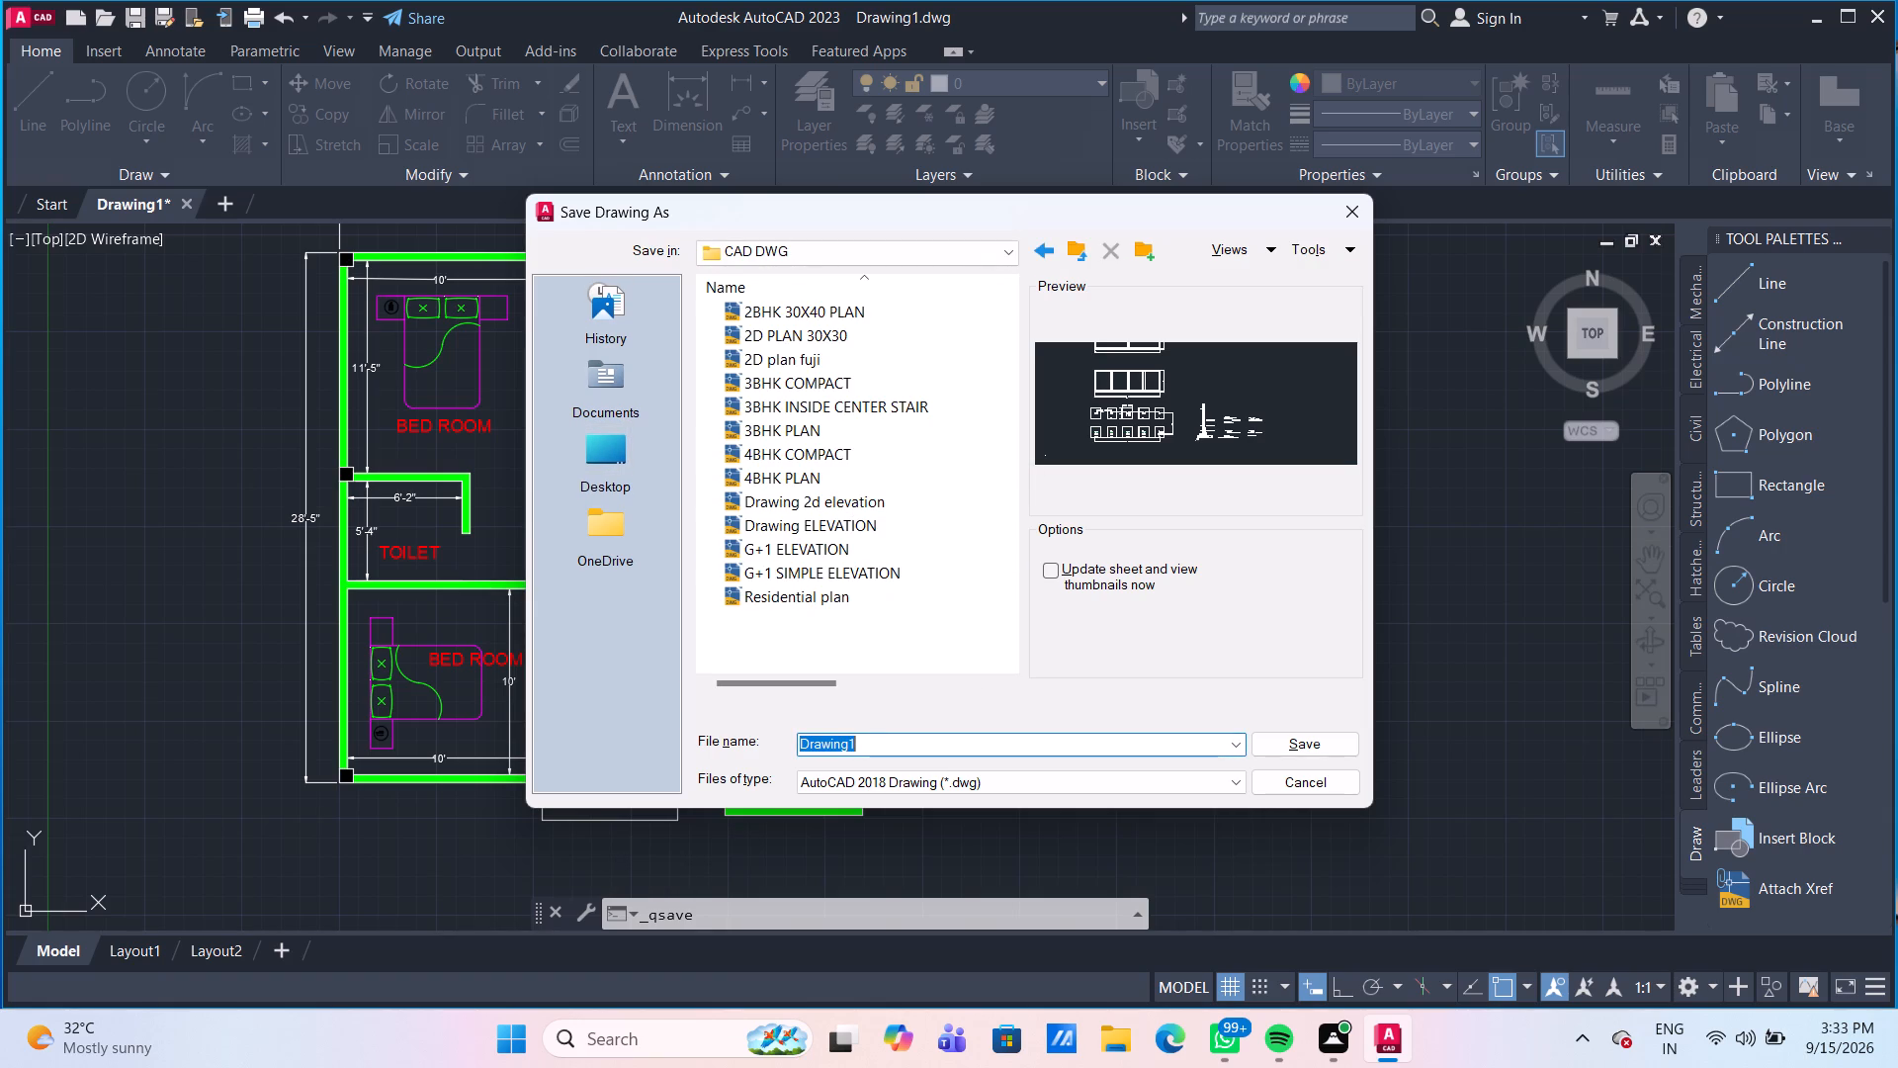
key(3)
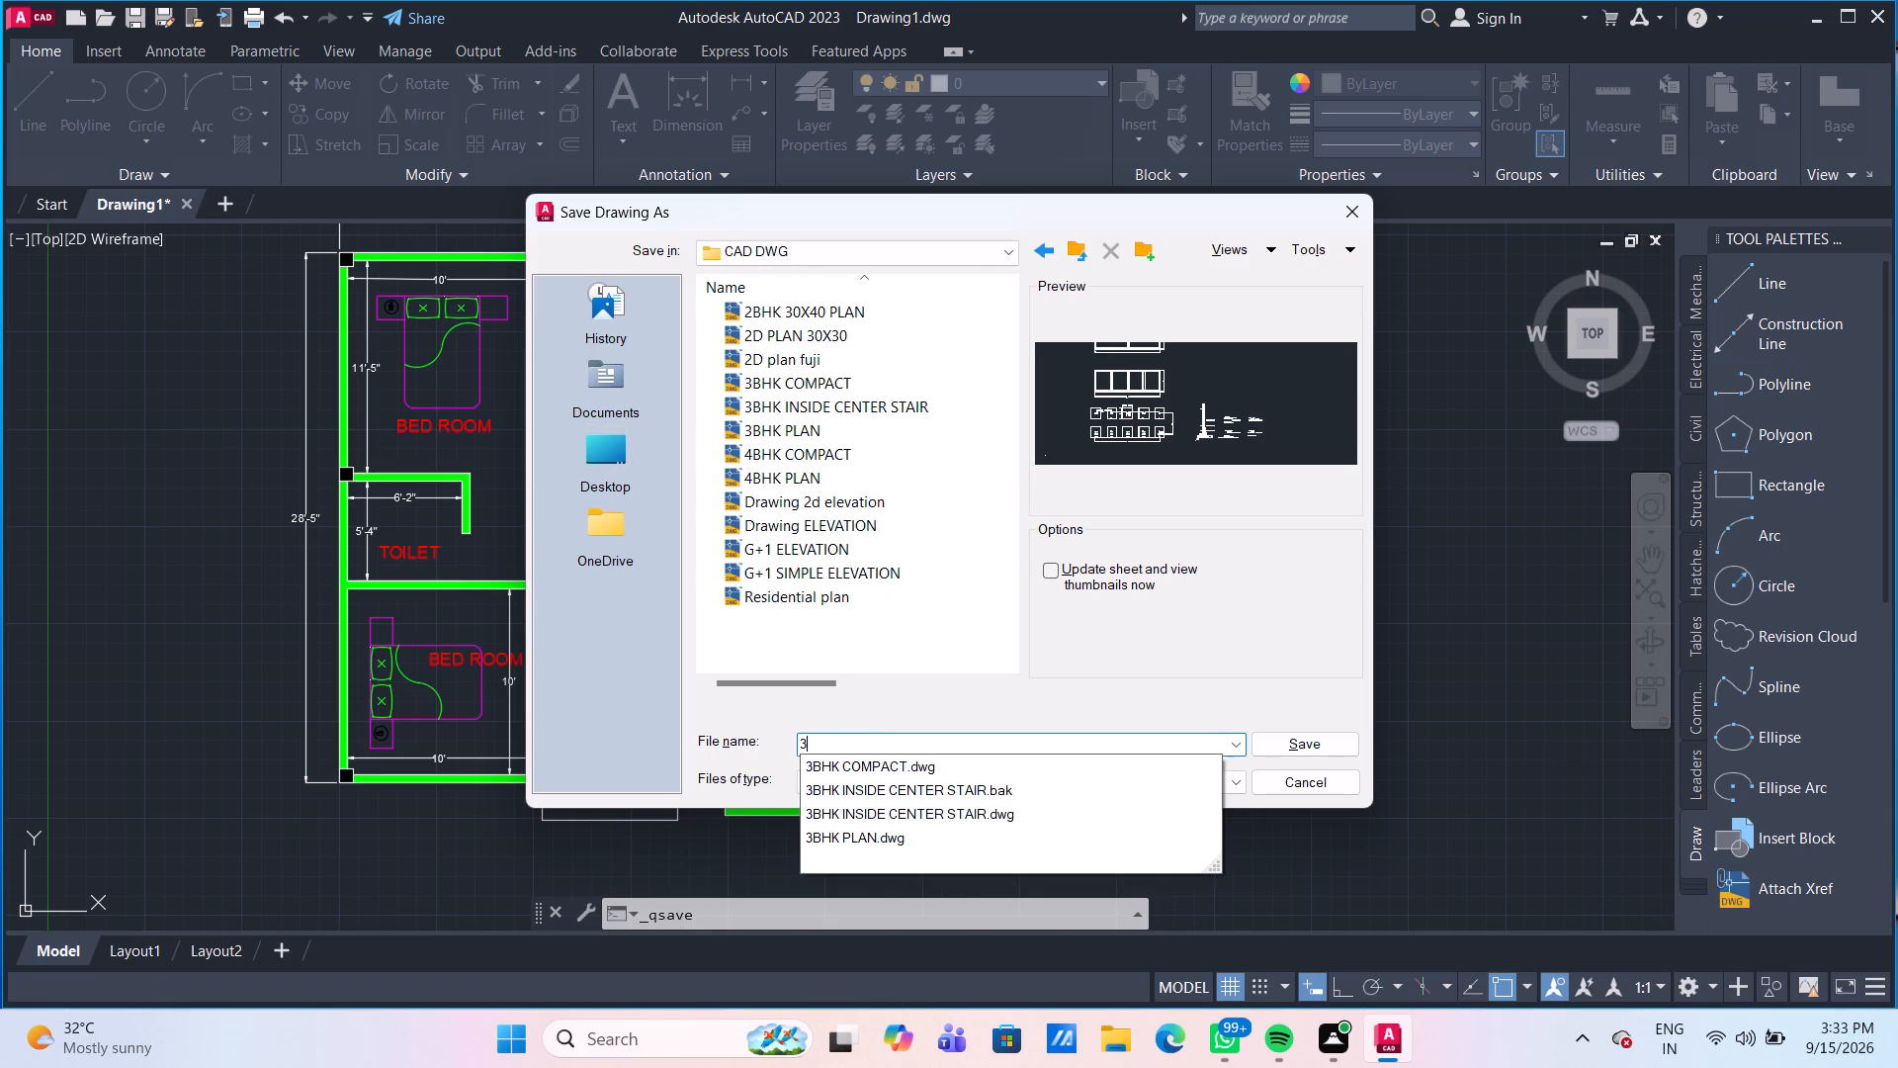
text(BHK)
key(space)
text(28)
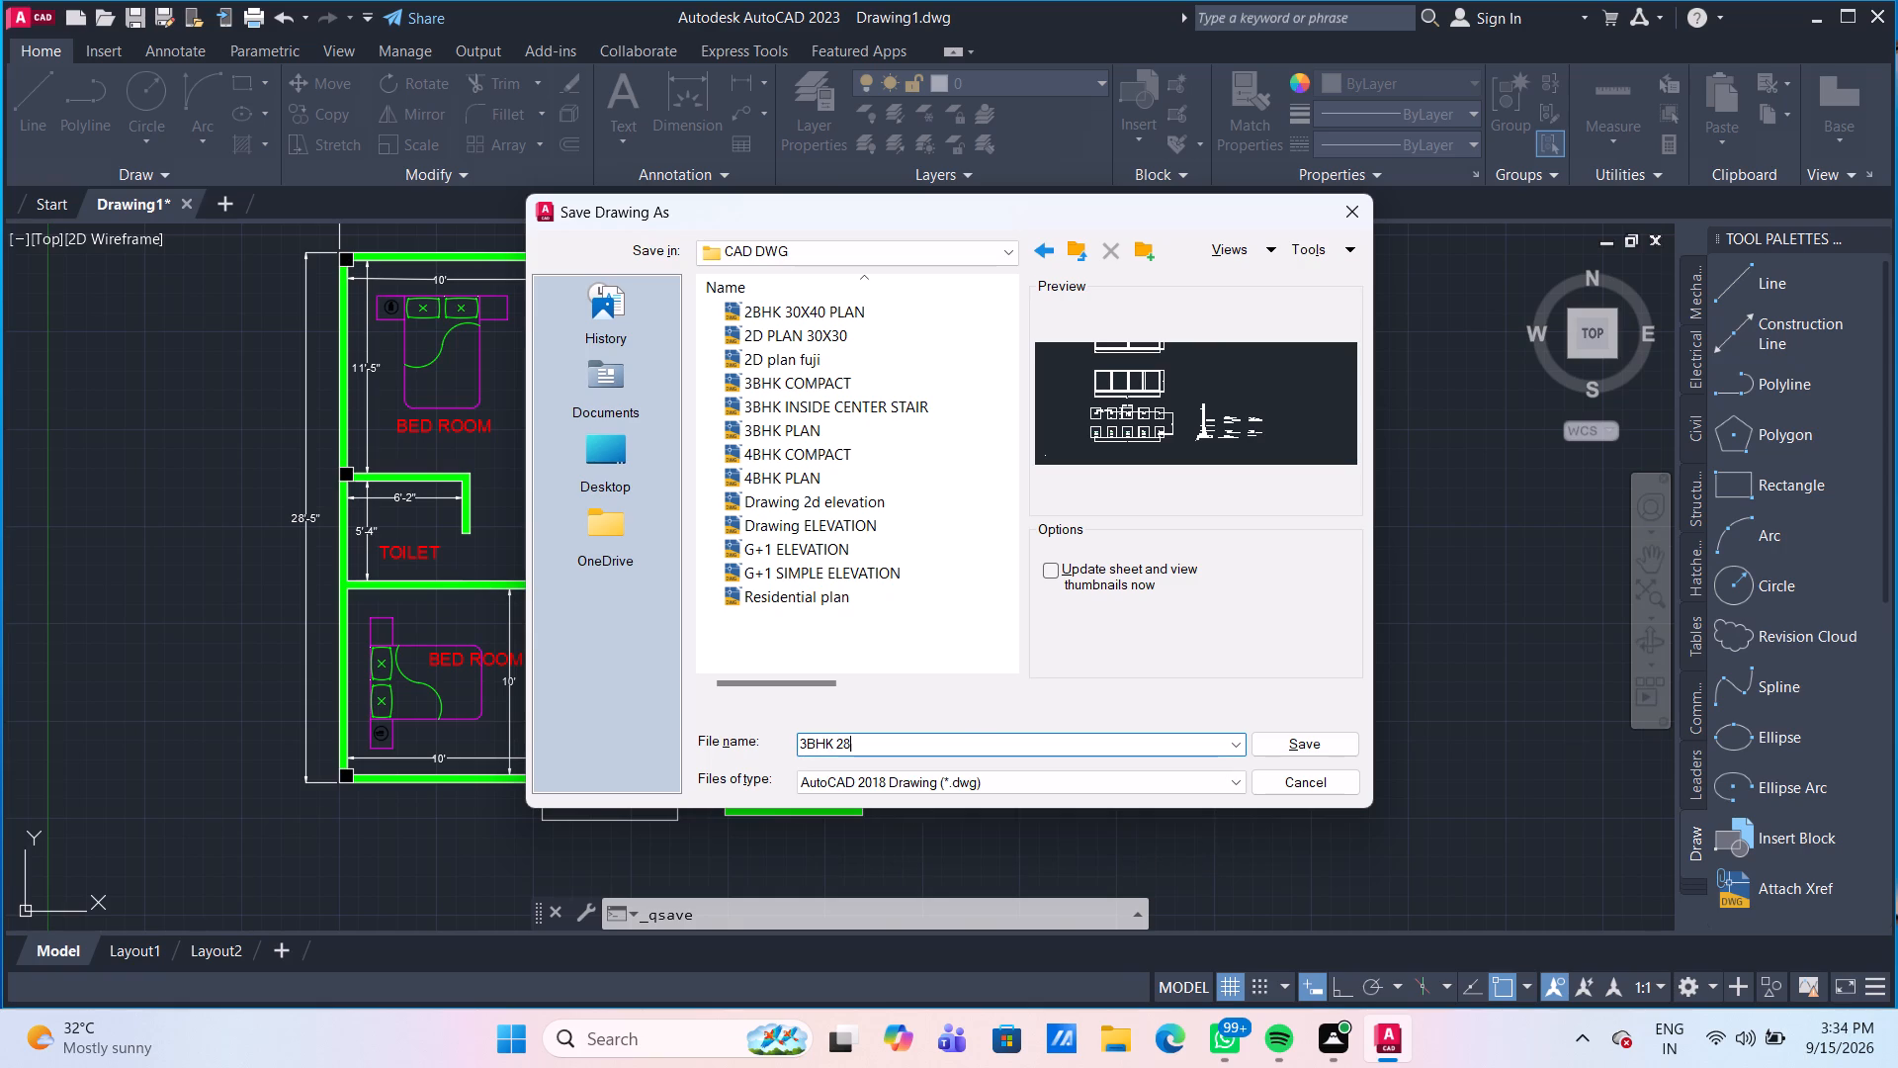
key(space)
text(X)
key(space)
text(25)
key(BackSpace)
text(8.5)
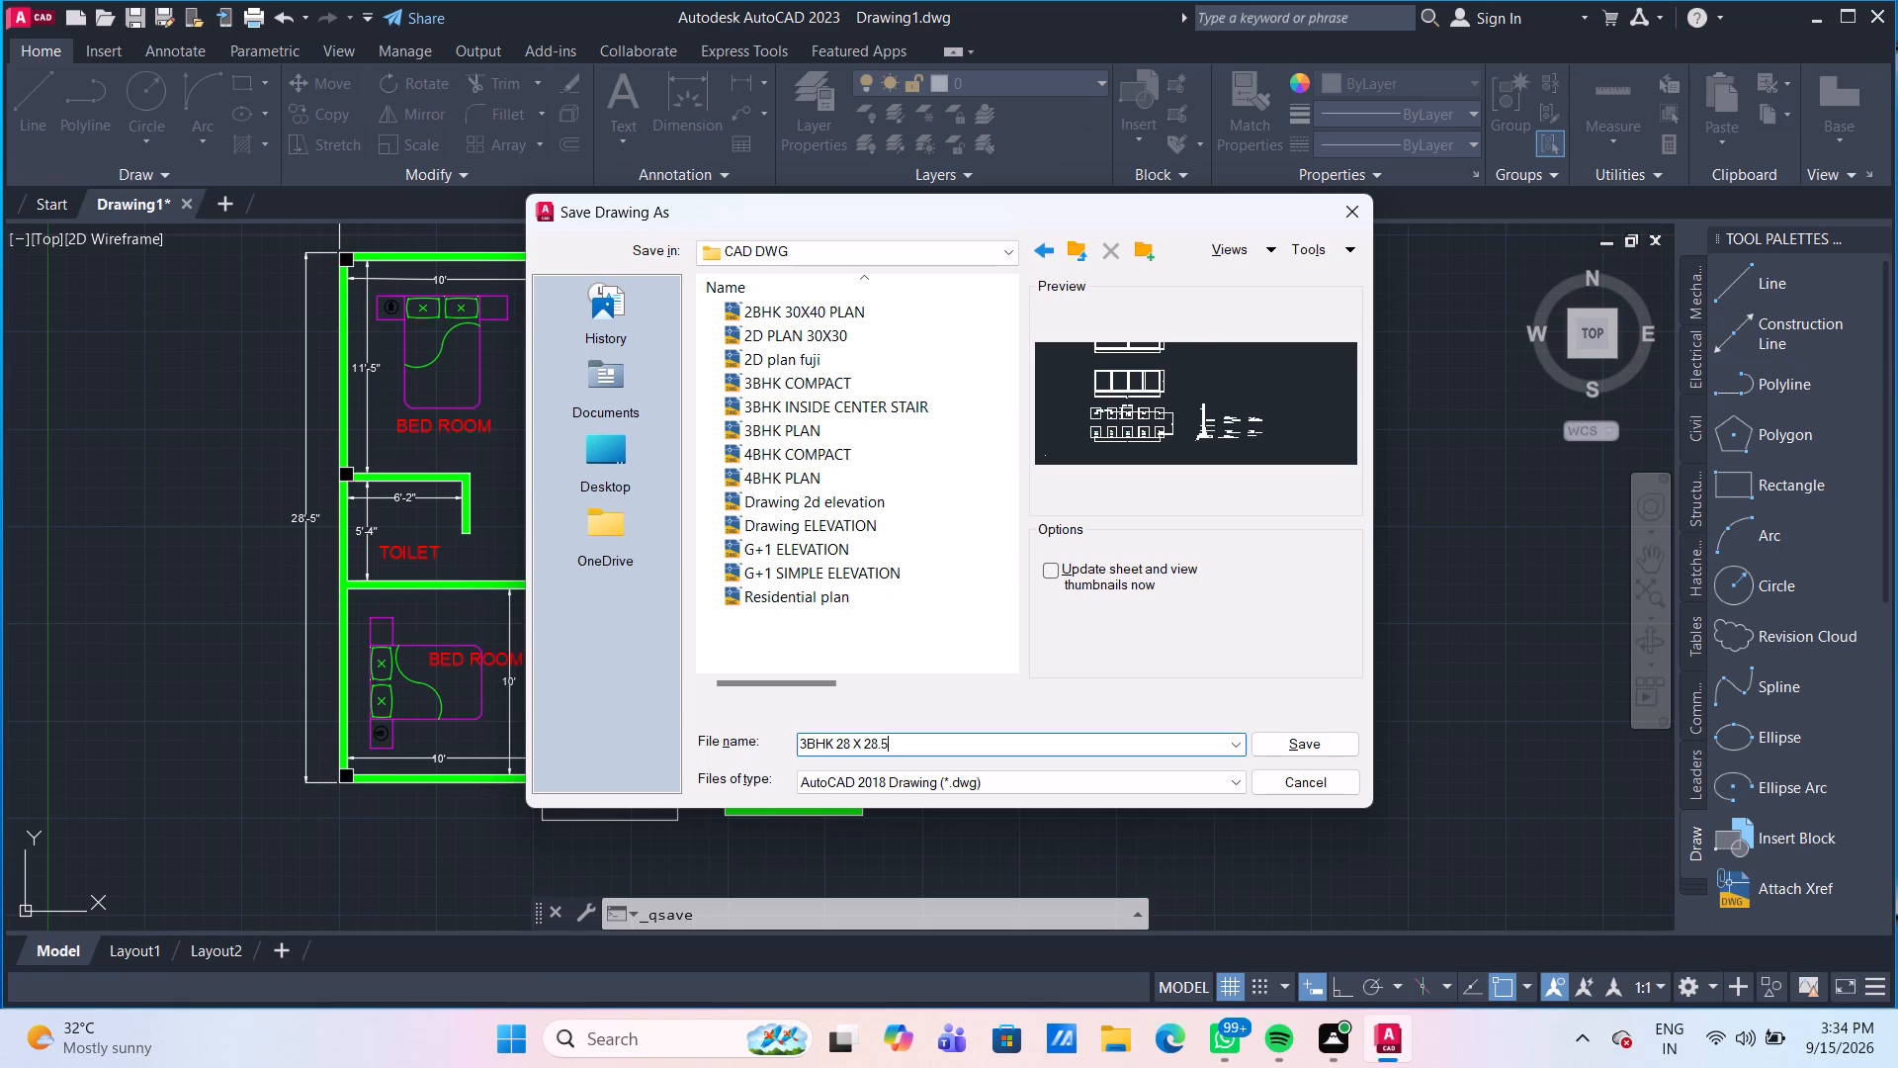
key(BackSpace)
key(BackSpace)
key(space)
text(5)
key(space)
click(1282, 750)
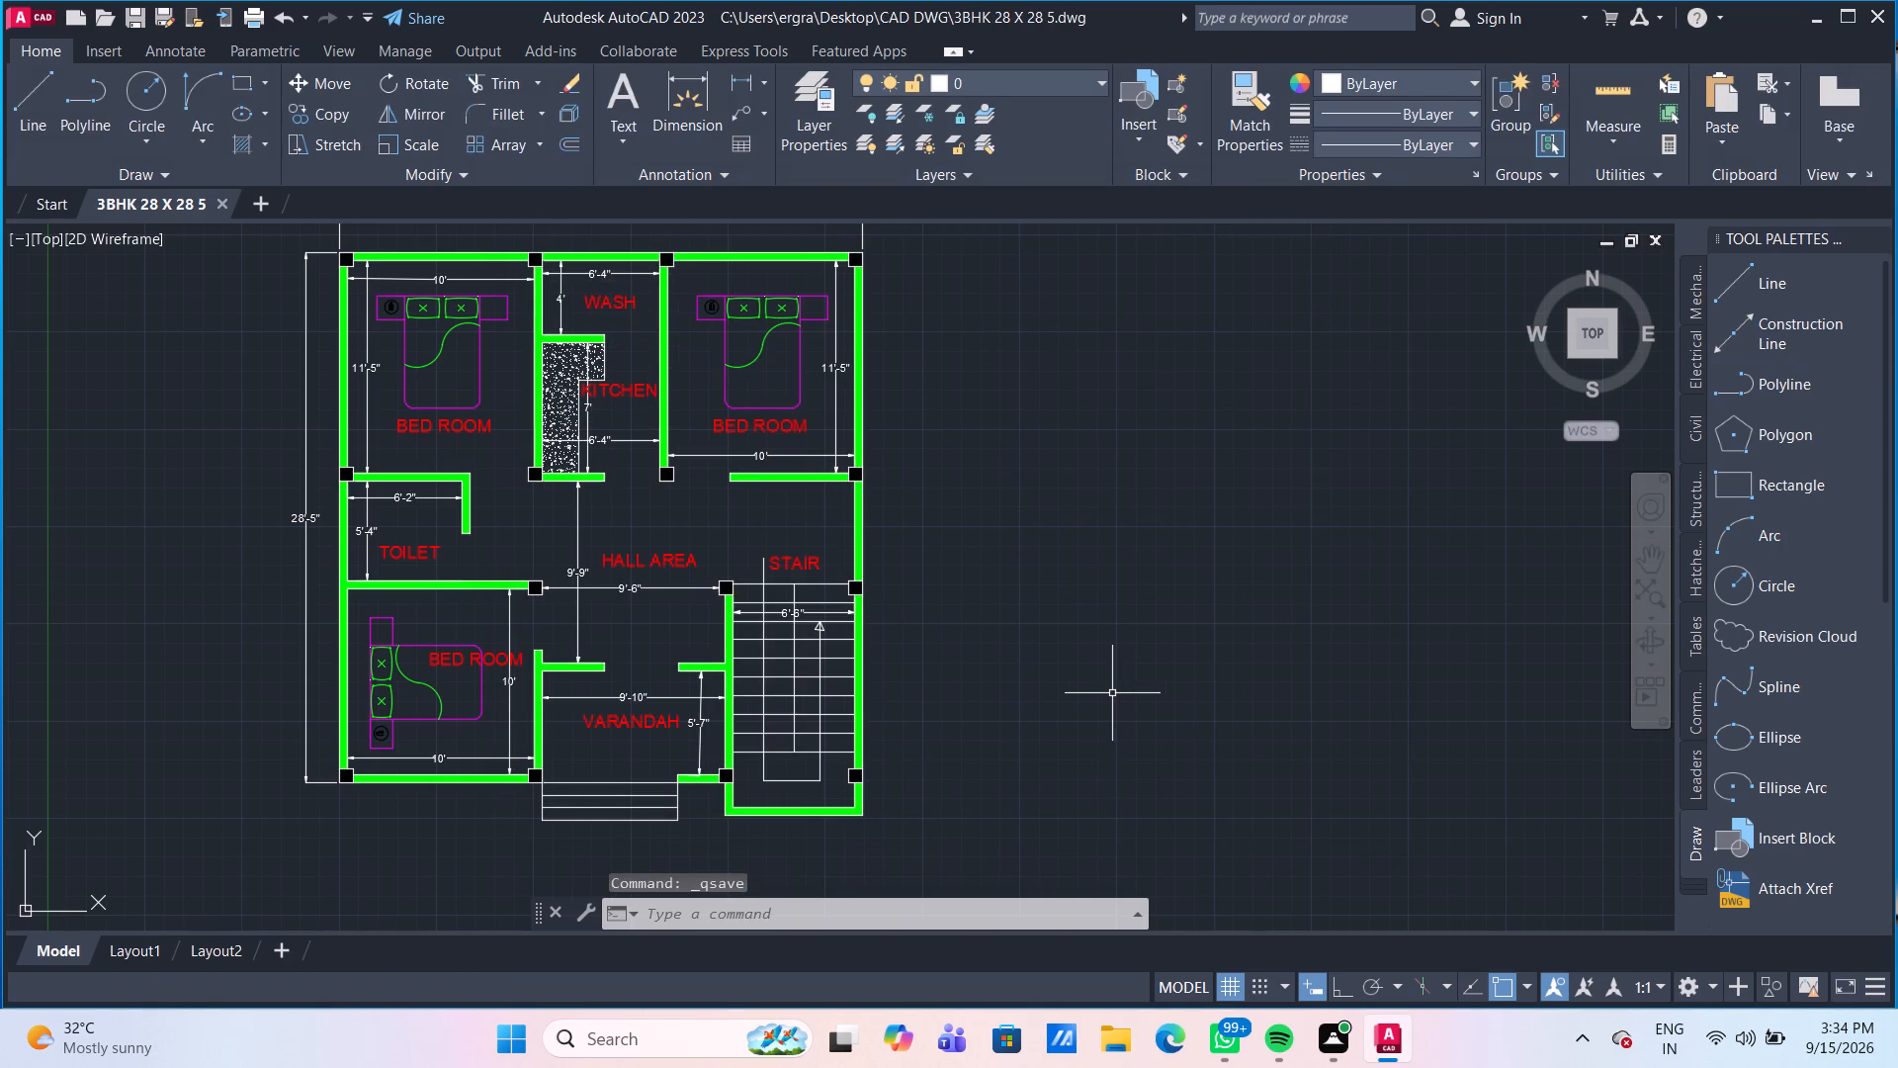
Turn off command log file recording with the LOGFILEOFF command.
click(929, 909)
click(907, 911)
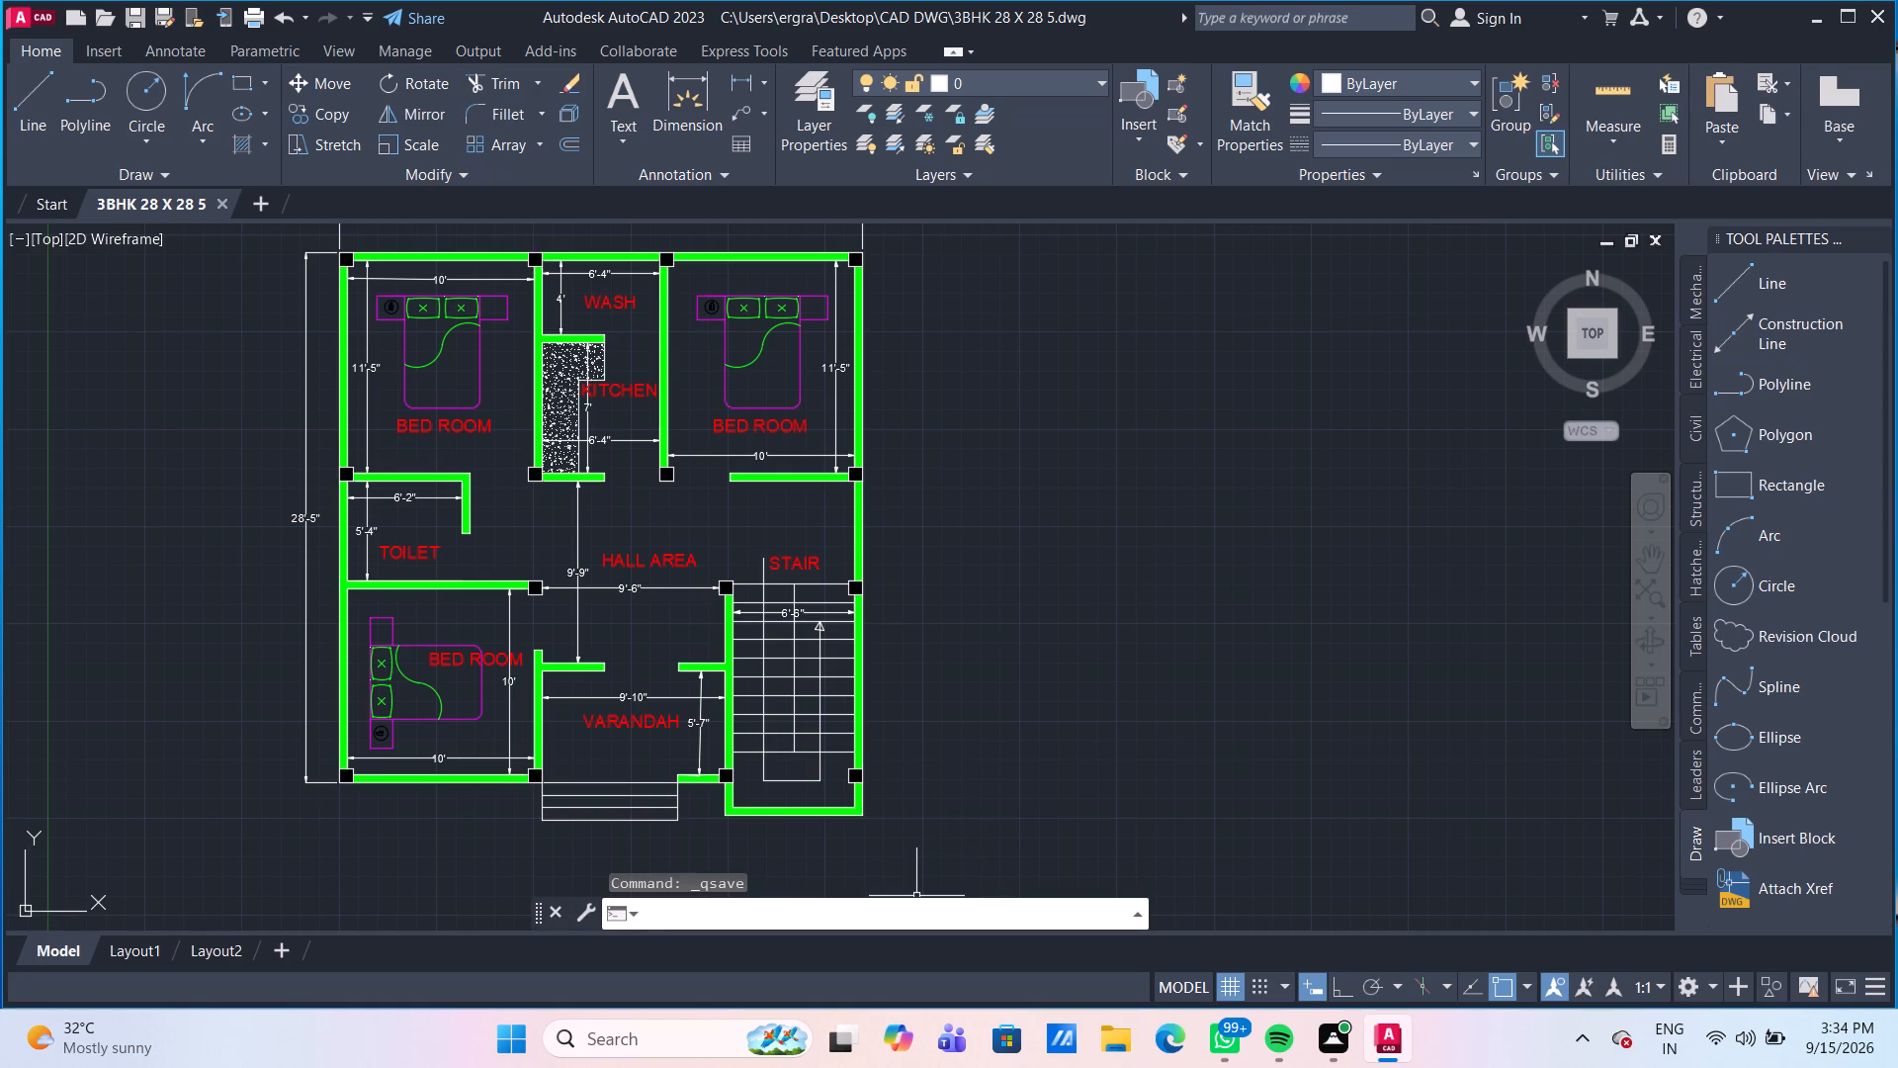
text(LOG)
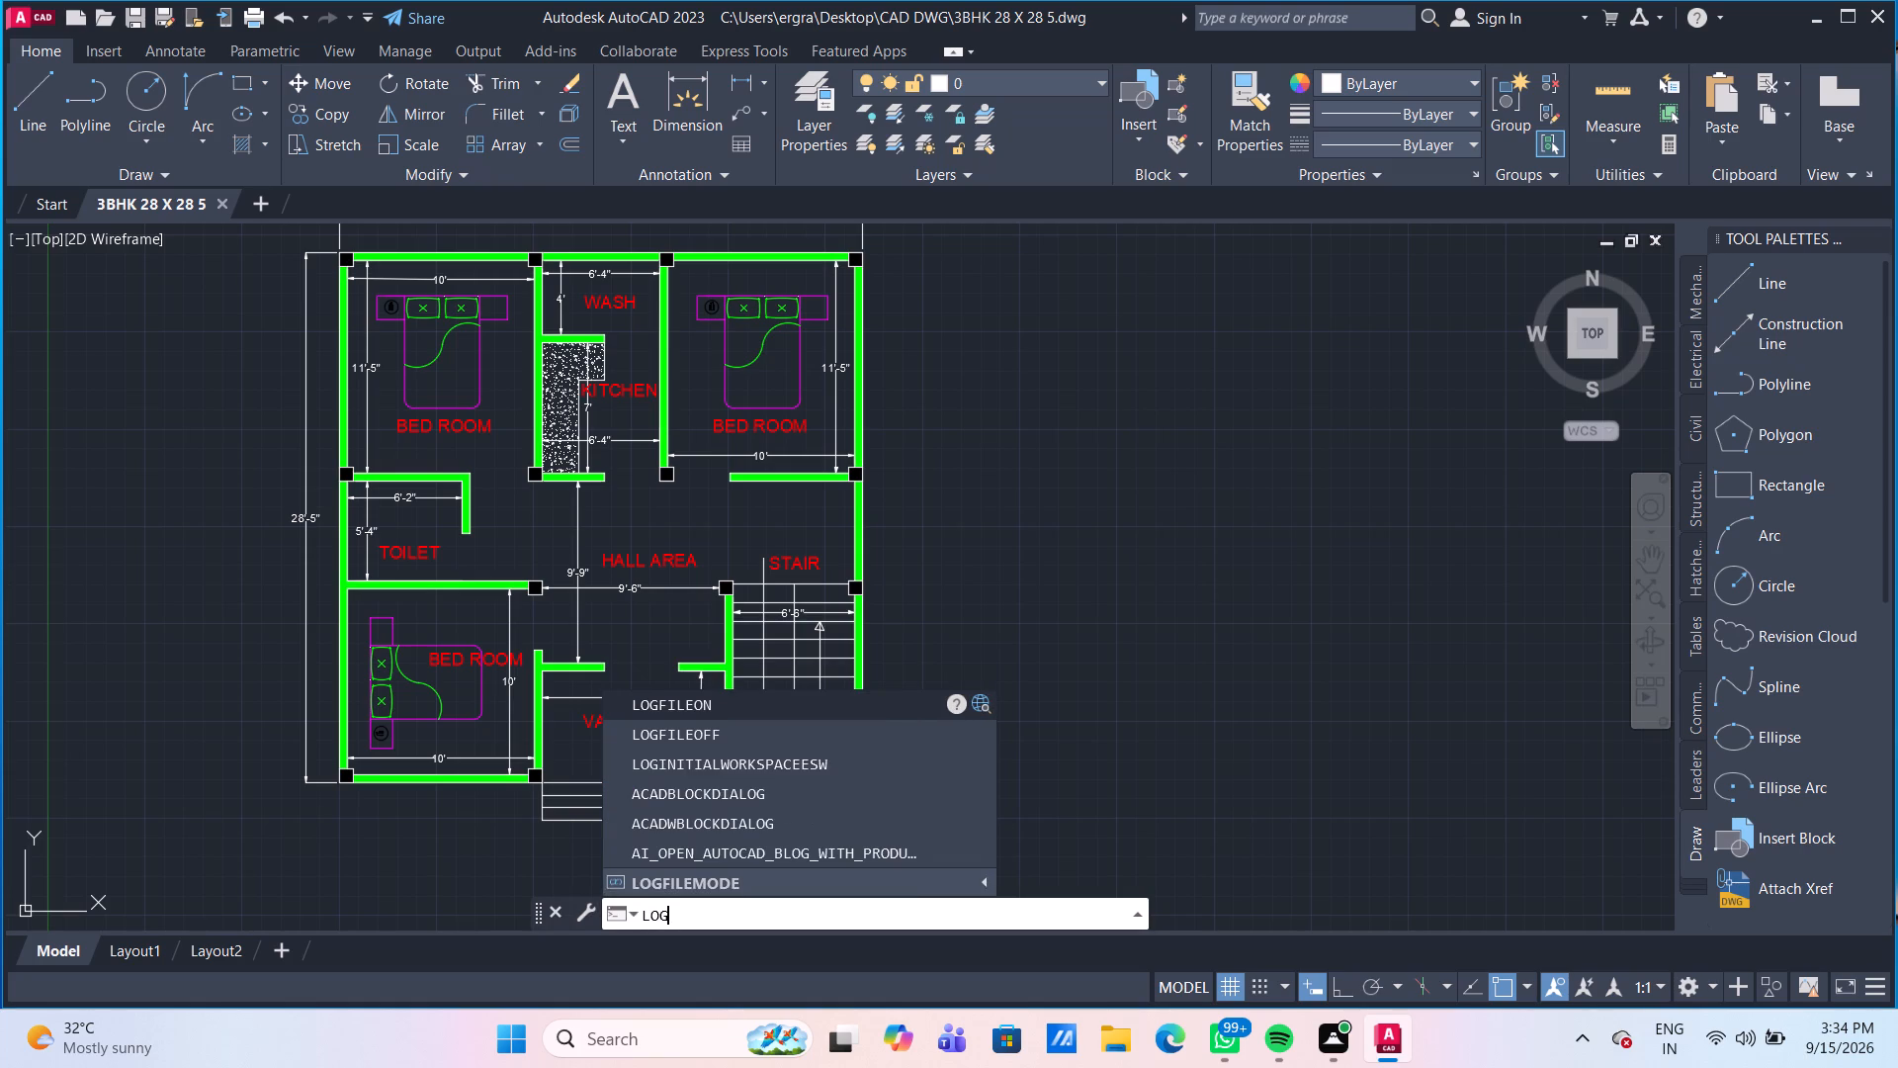
click(852, 741)
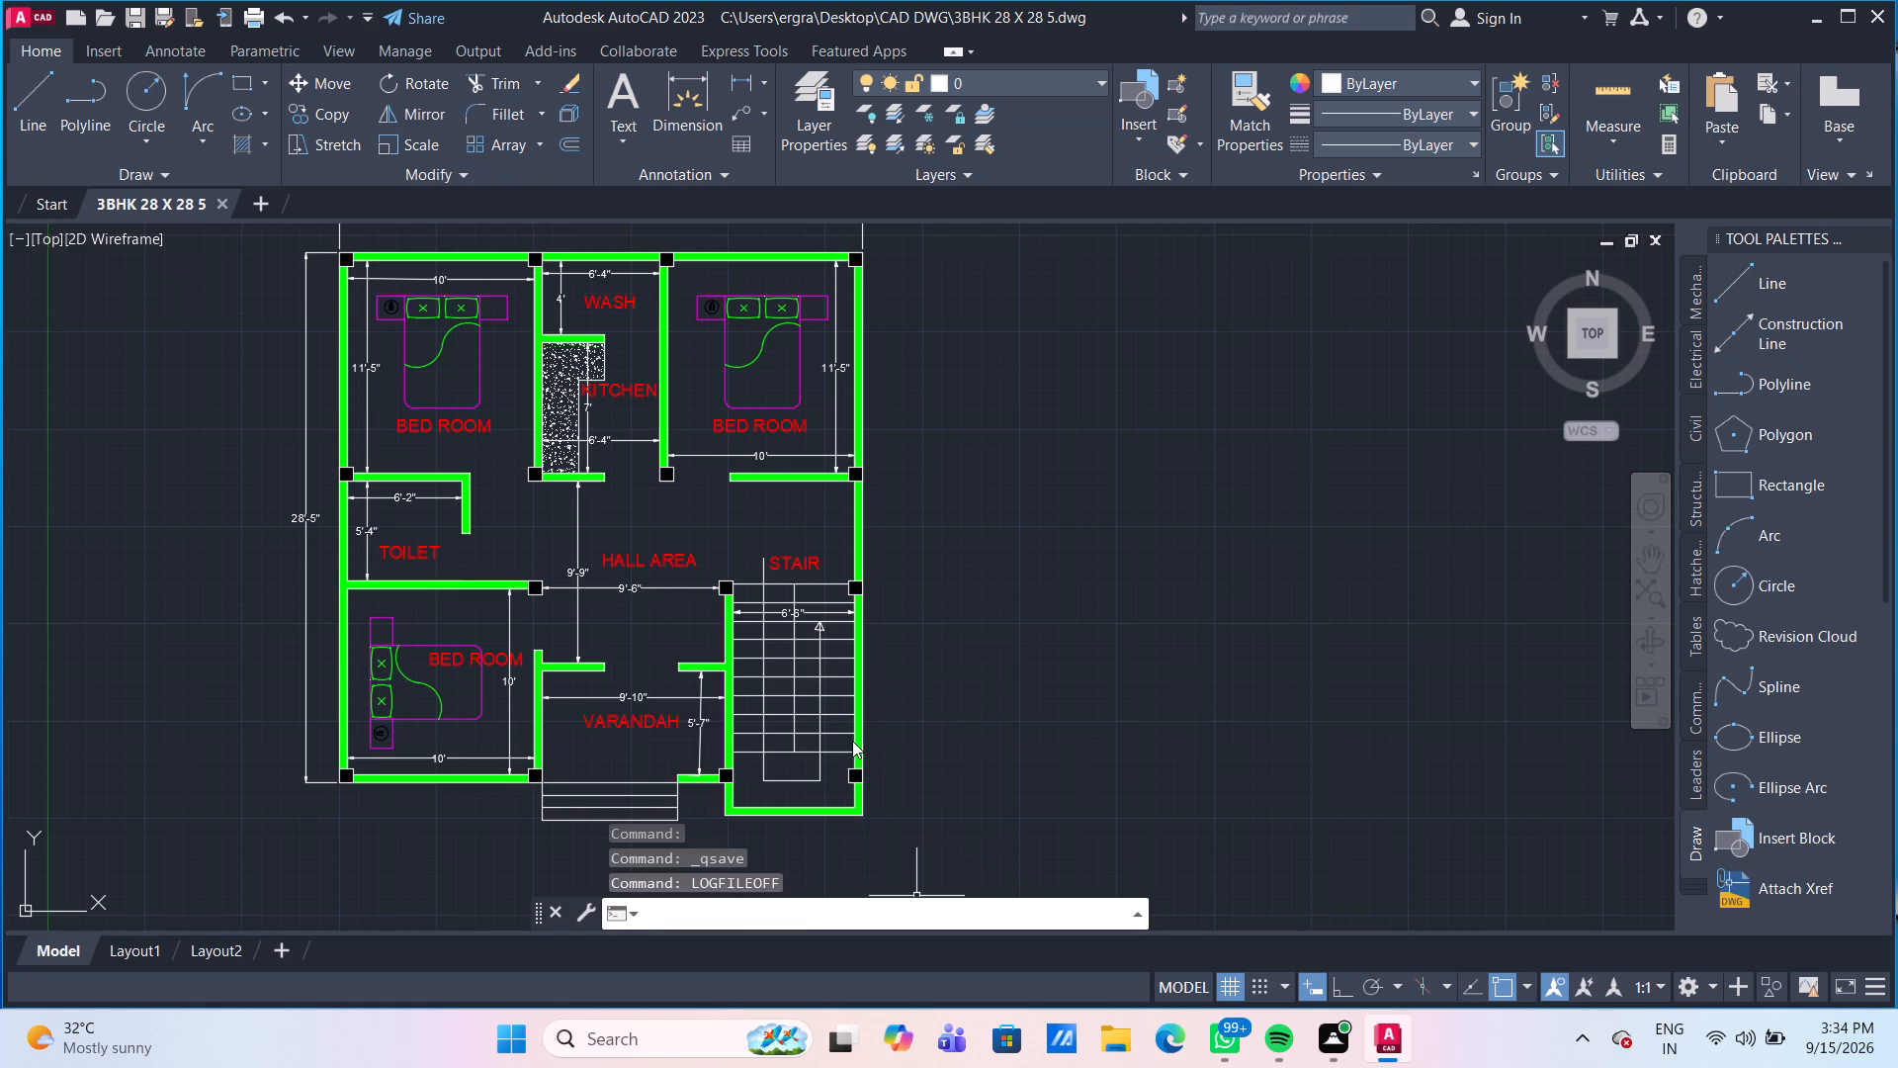
click(824, 906)
Start the PLOT command for the 3BHK 28 X 28 5 floor plan.
text(PLOT)
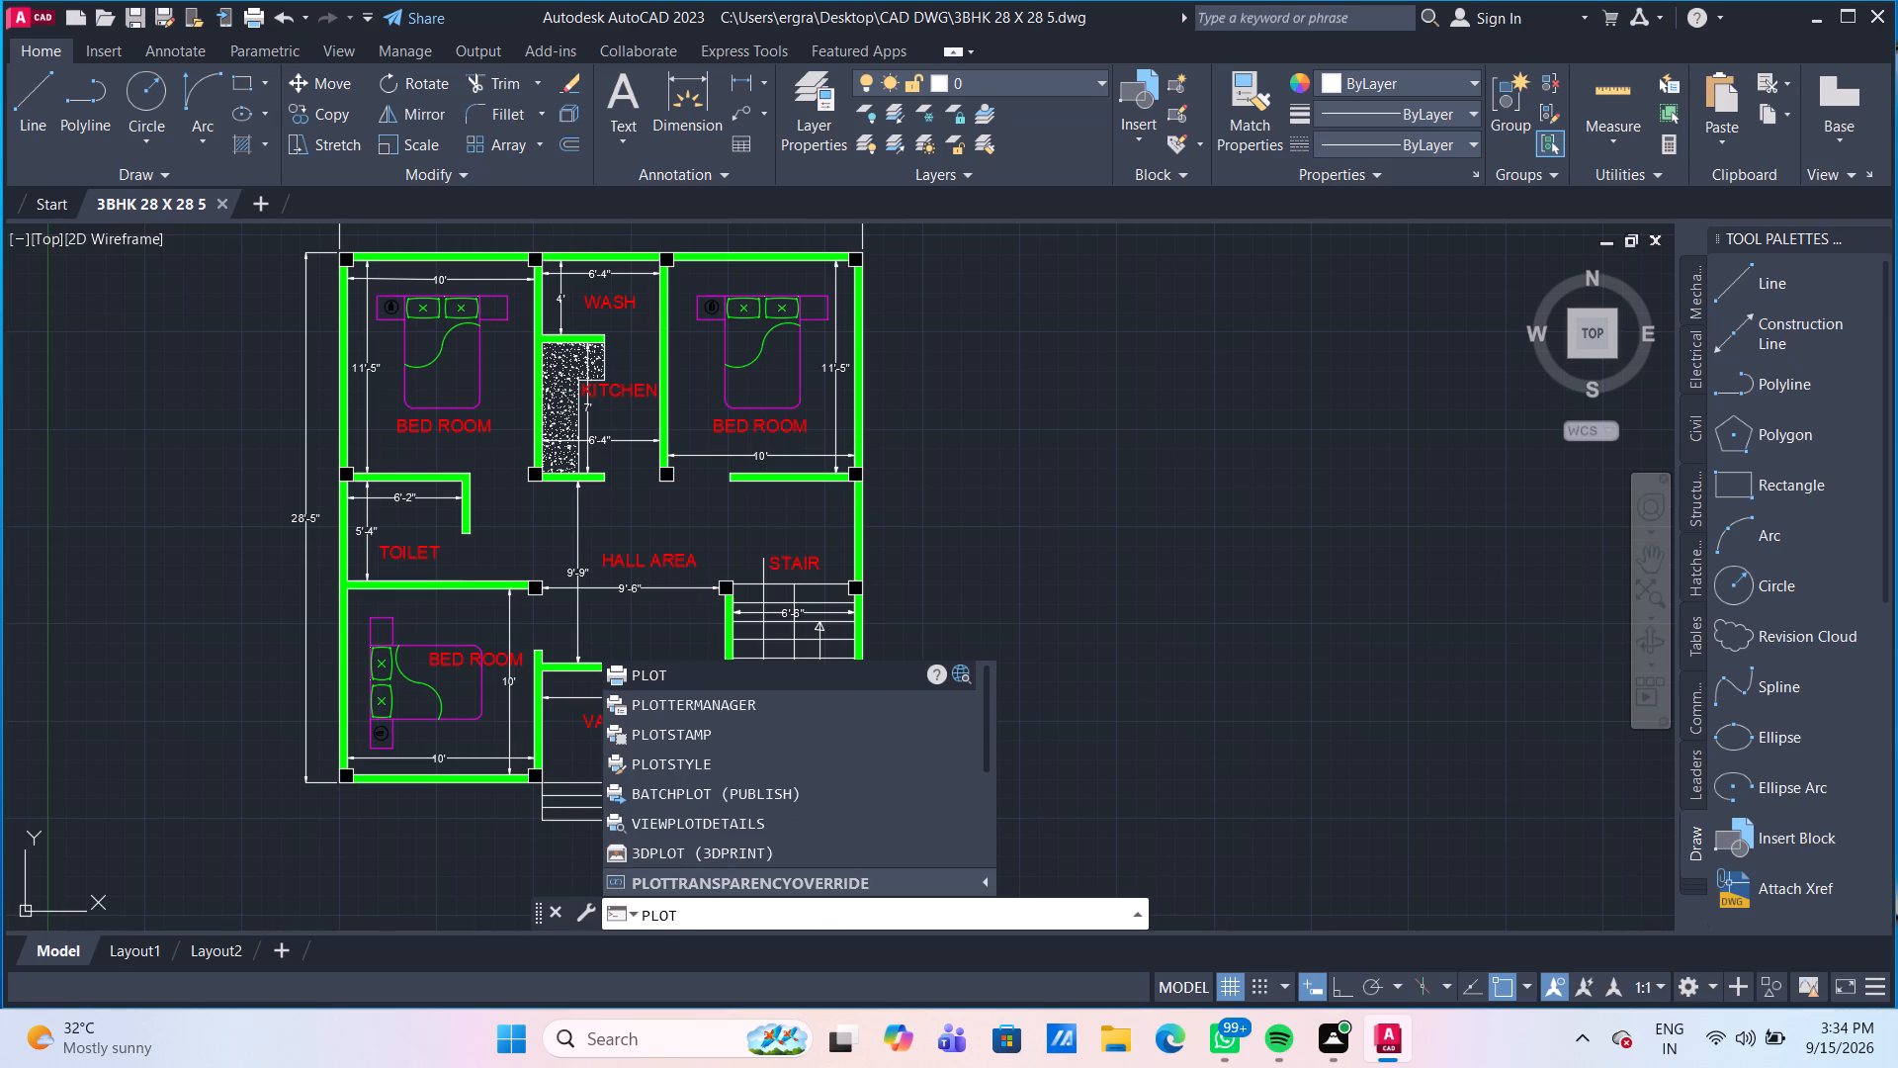
key(Return)
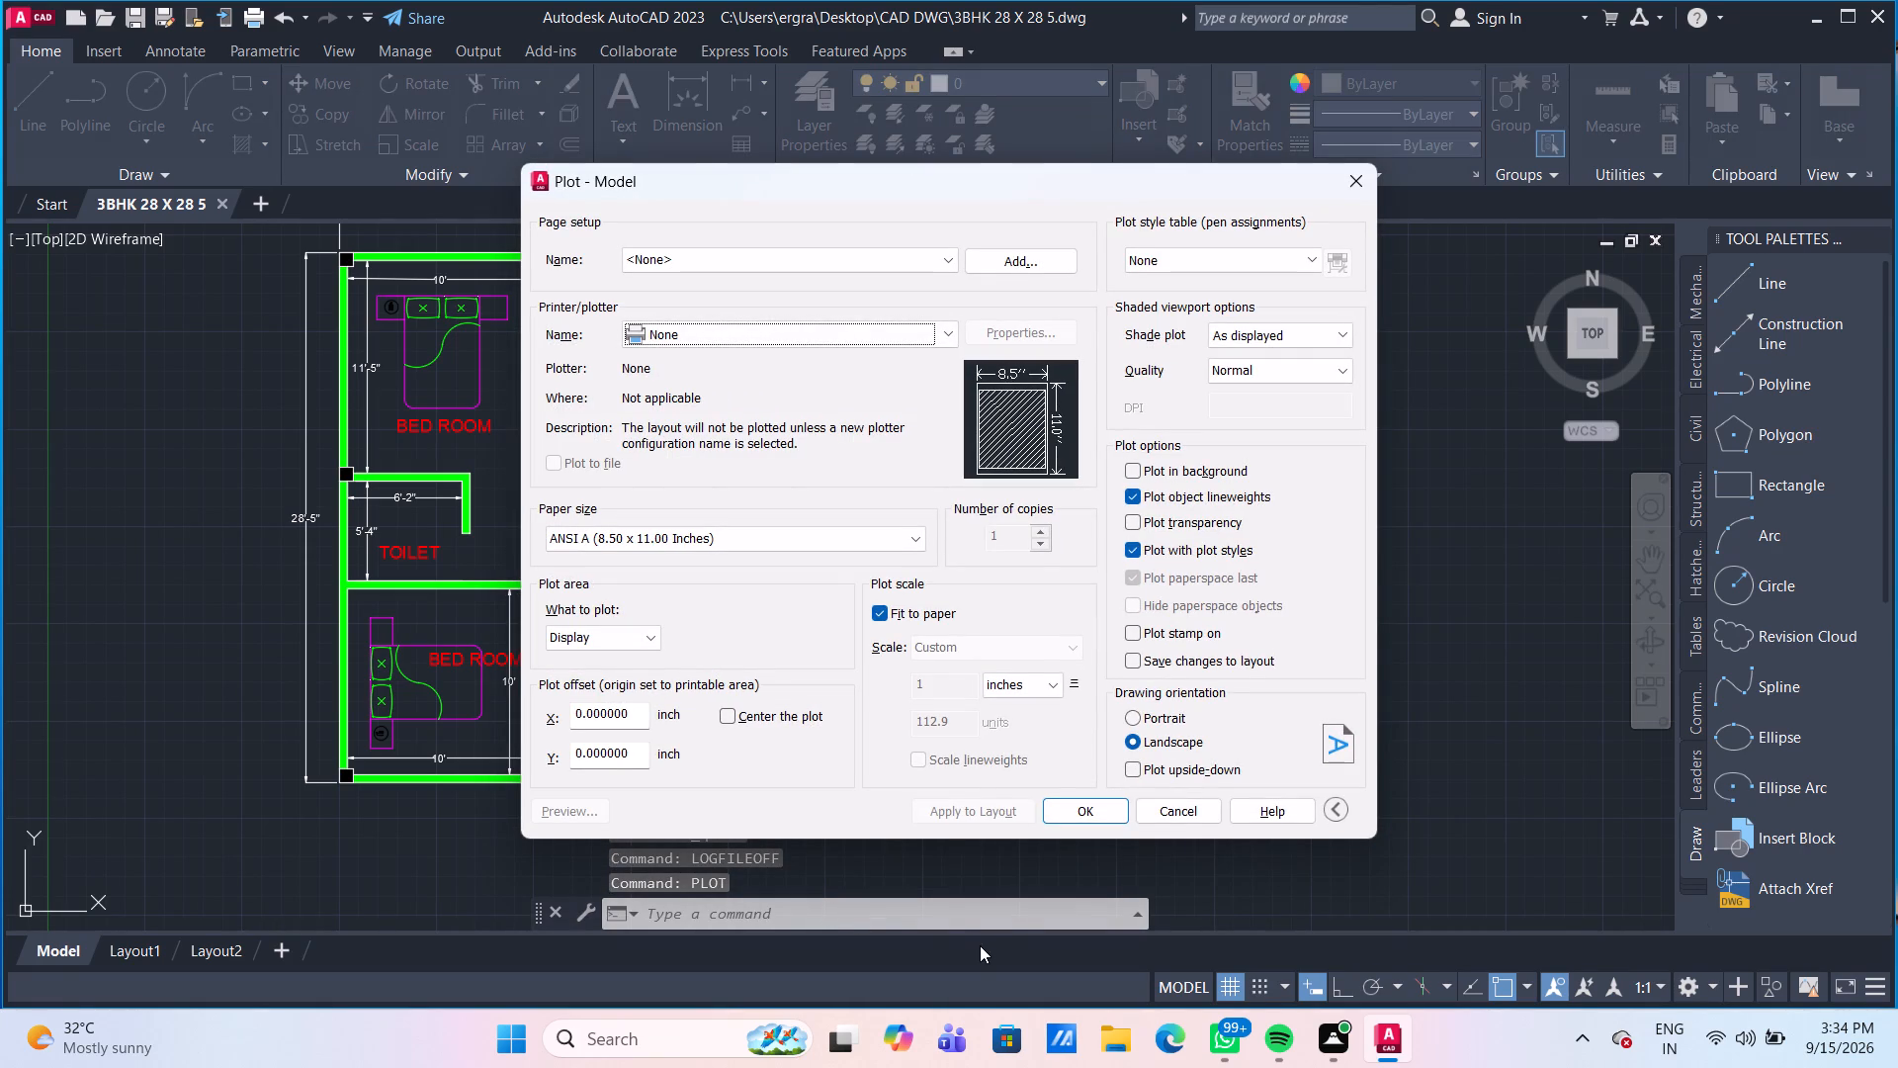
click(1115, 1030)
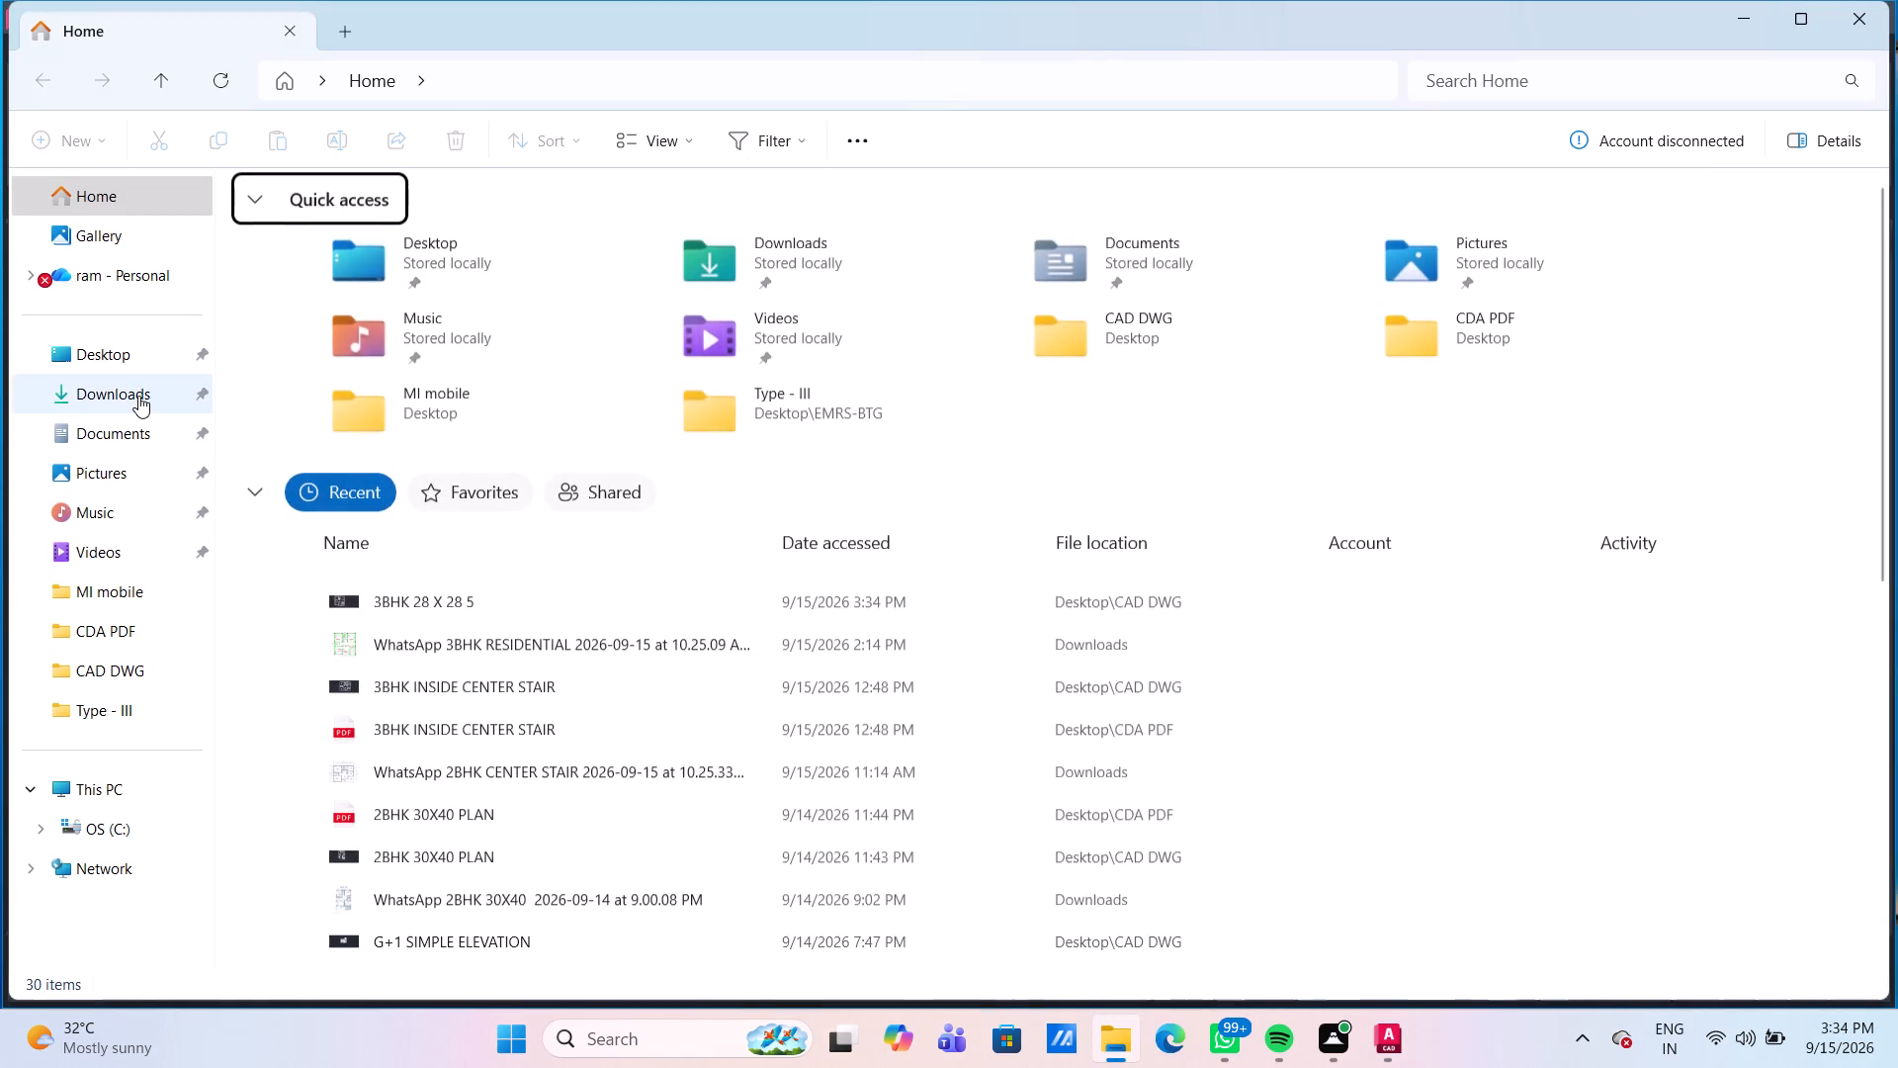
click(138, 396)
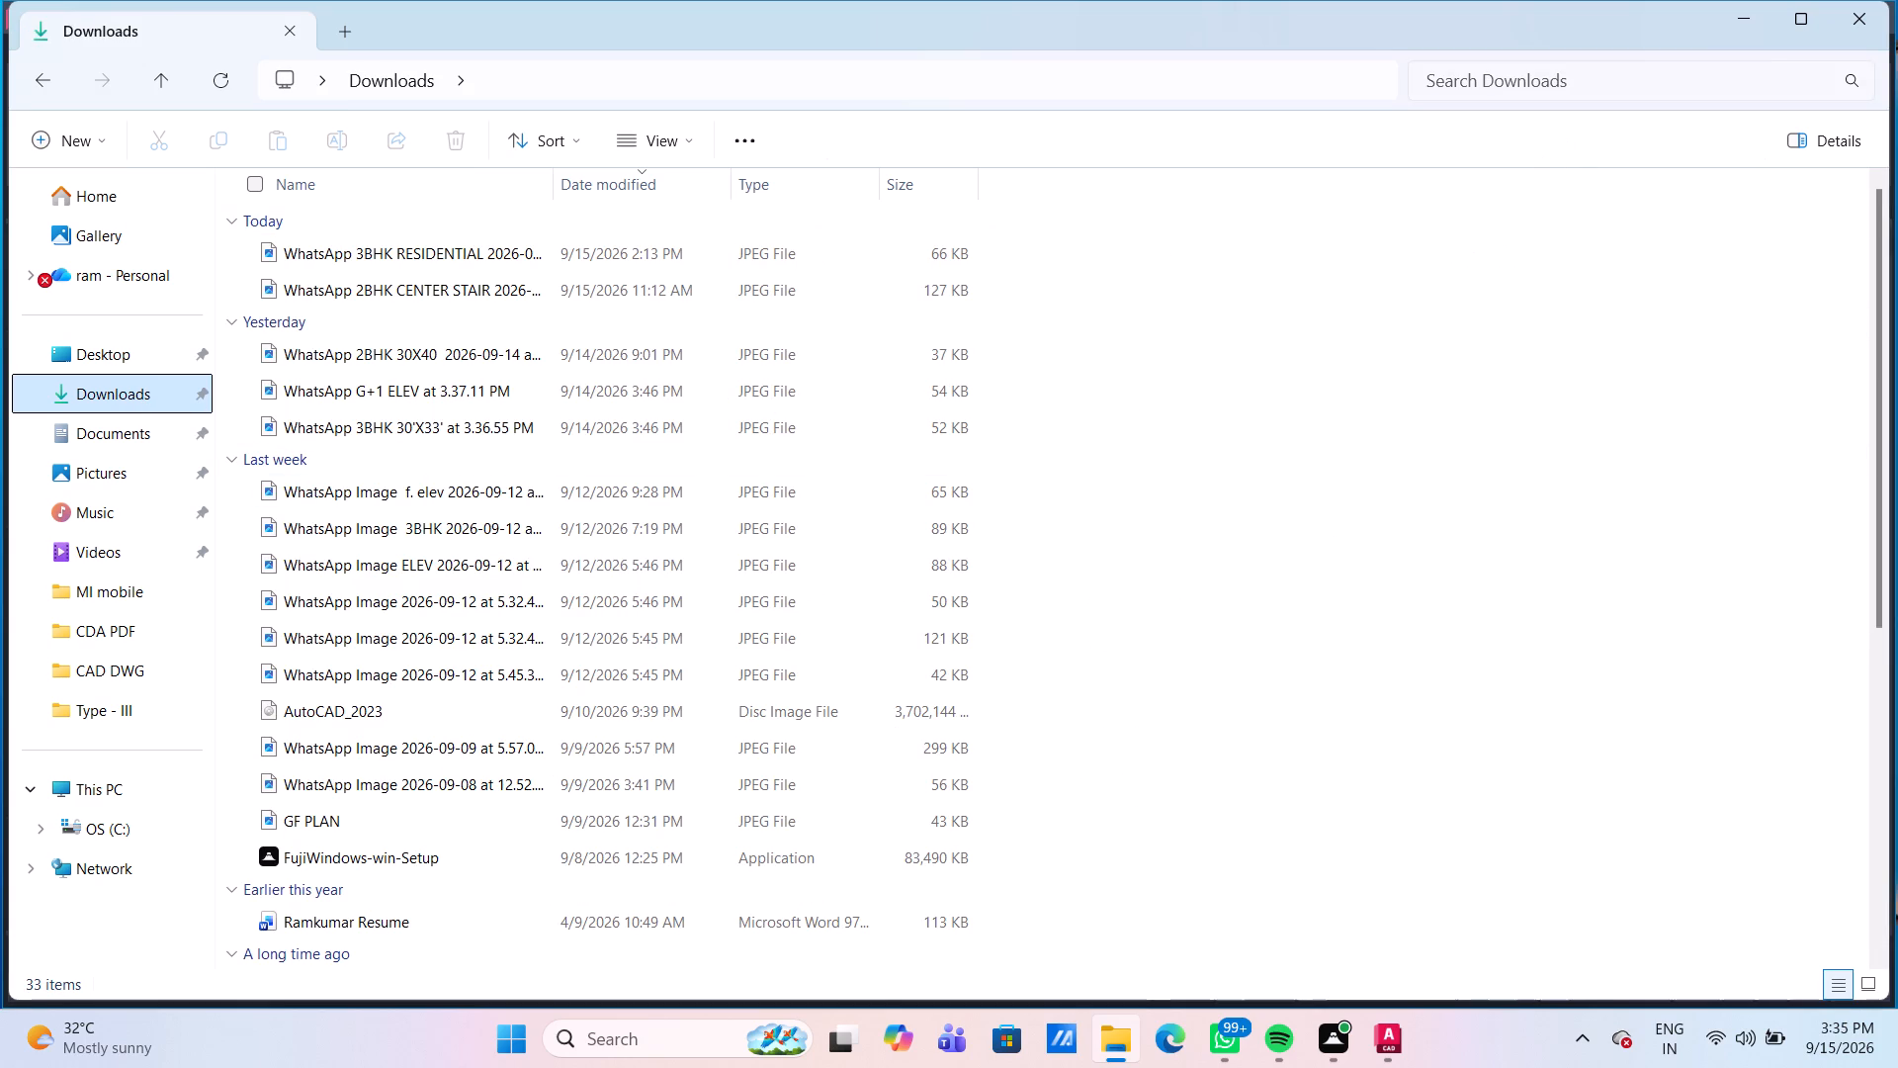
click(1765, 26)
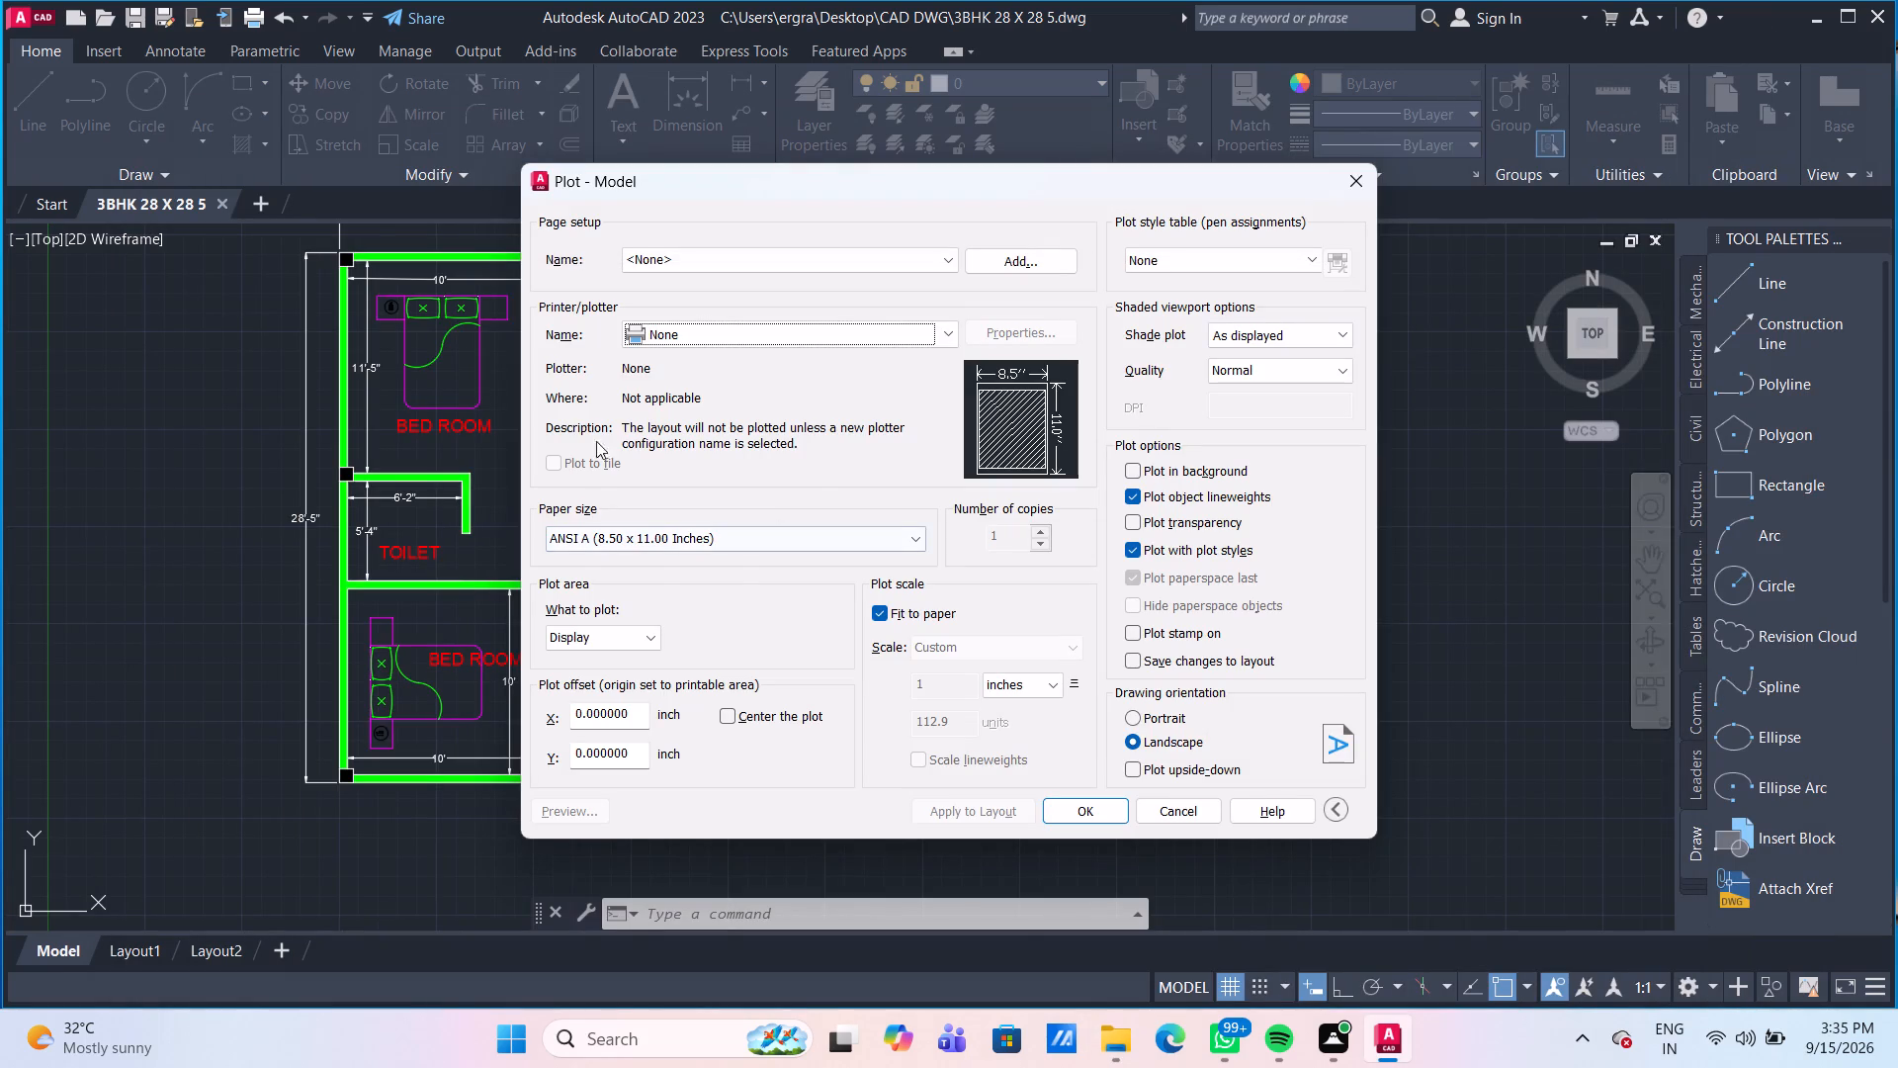
Set the plotter to DWG To PDF.pc3 and the paper size to ISO A4 (297.00 x 210.00 MM).
click(686, 329)
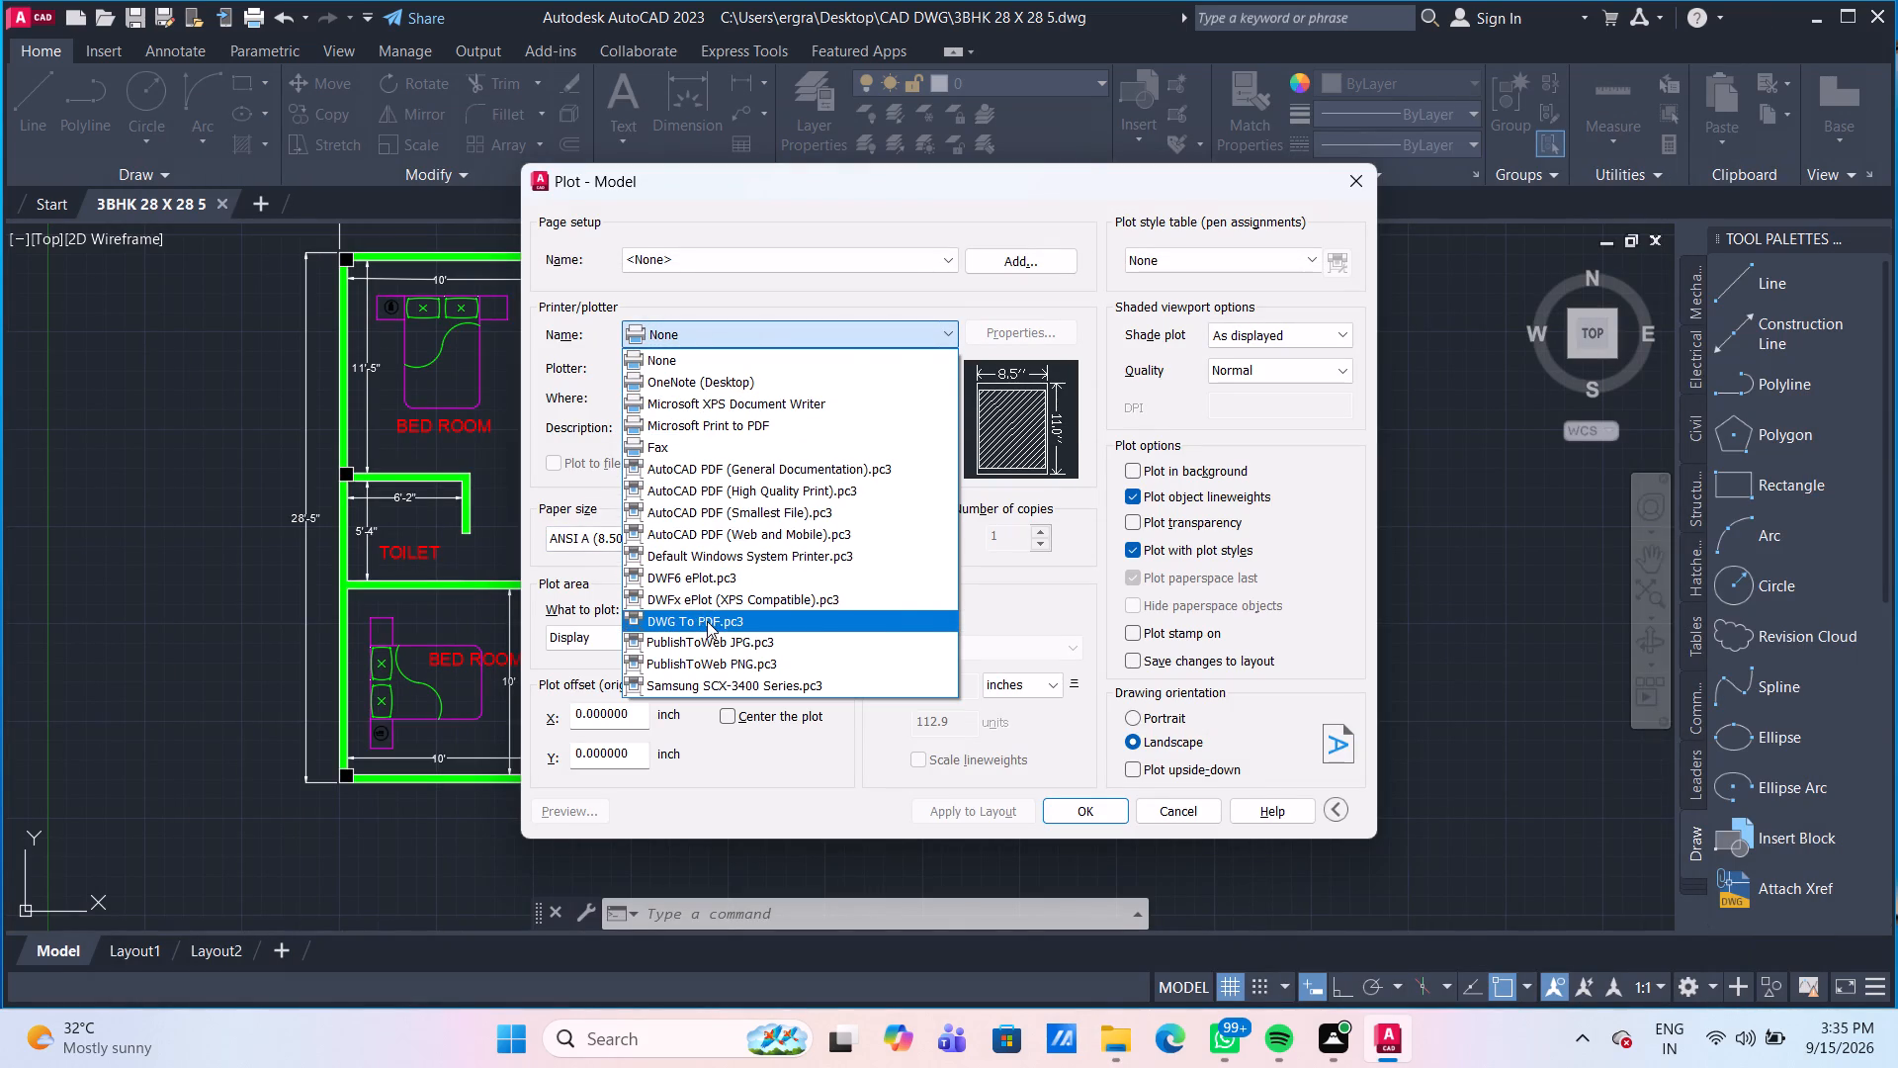
click(707, 621)
click(715, 540)
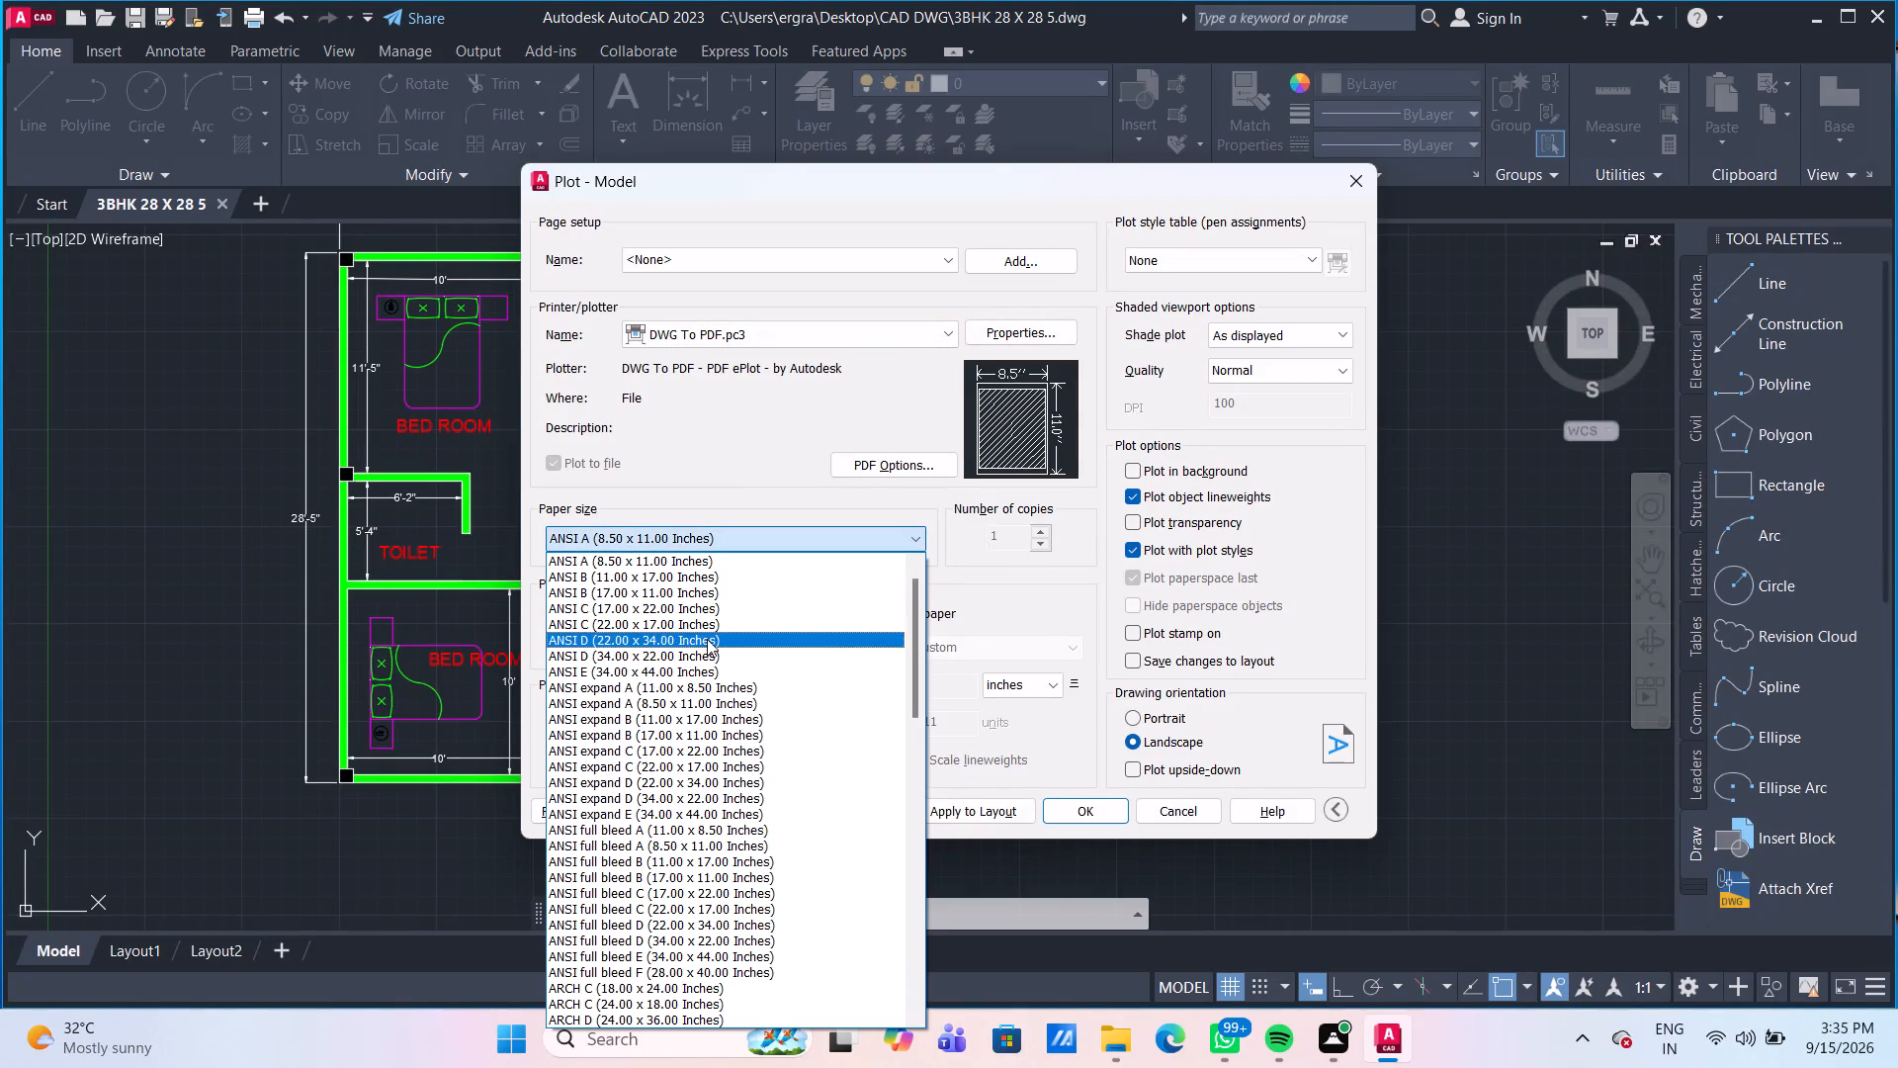
scroll(707, 639, down, 11)
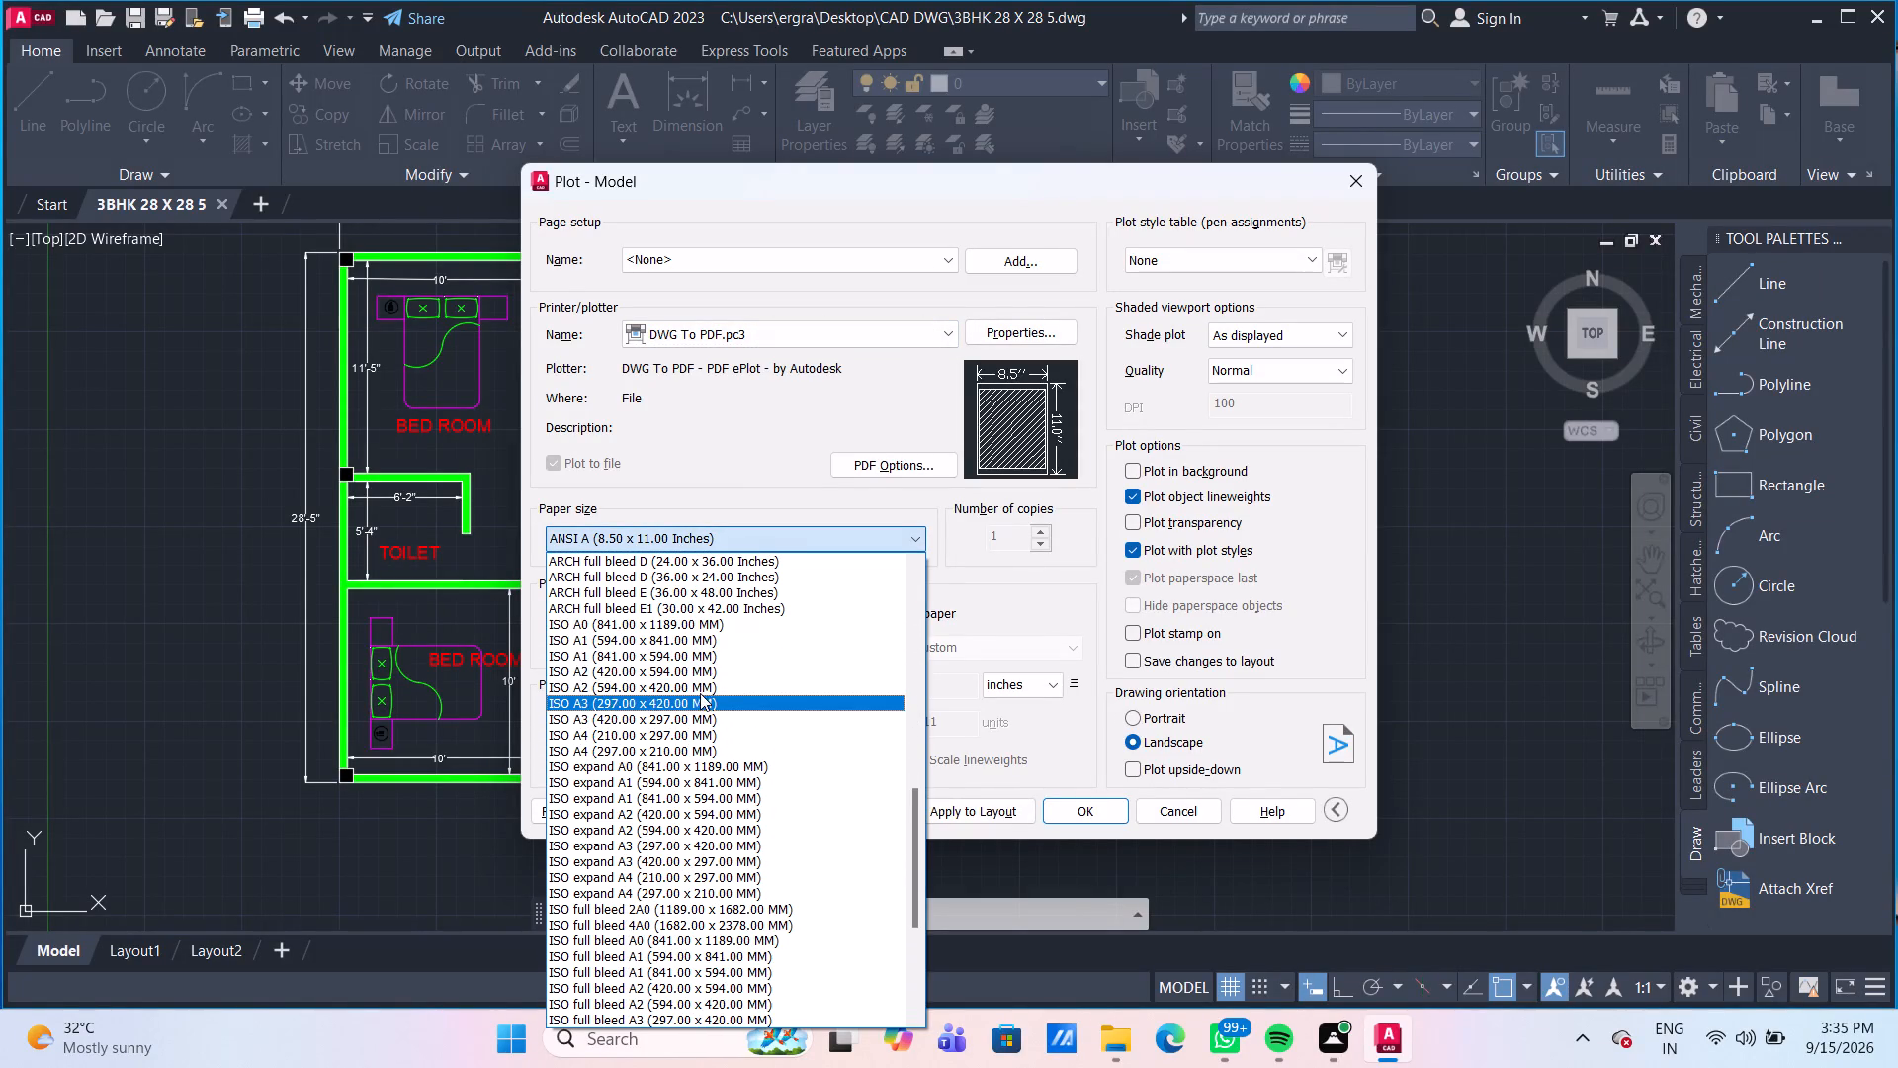
click(710, 754)
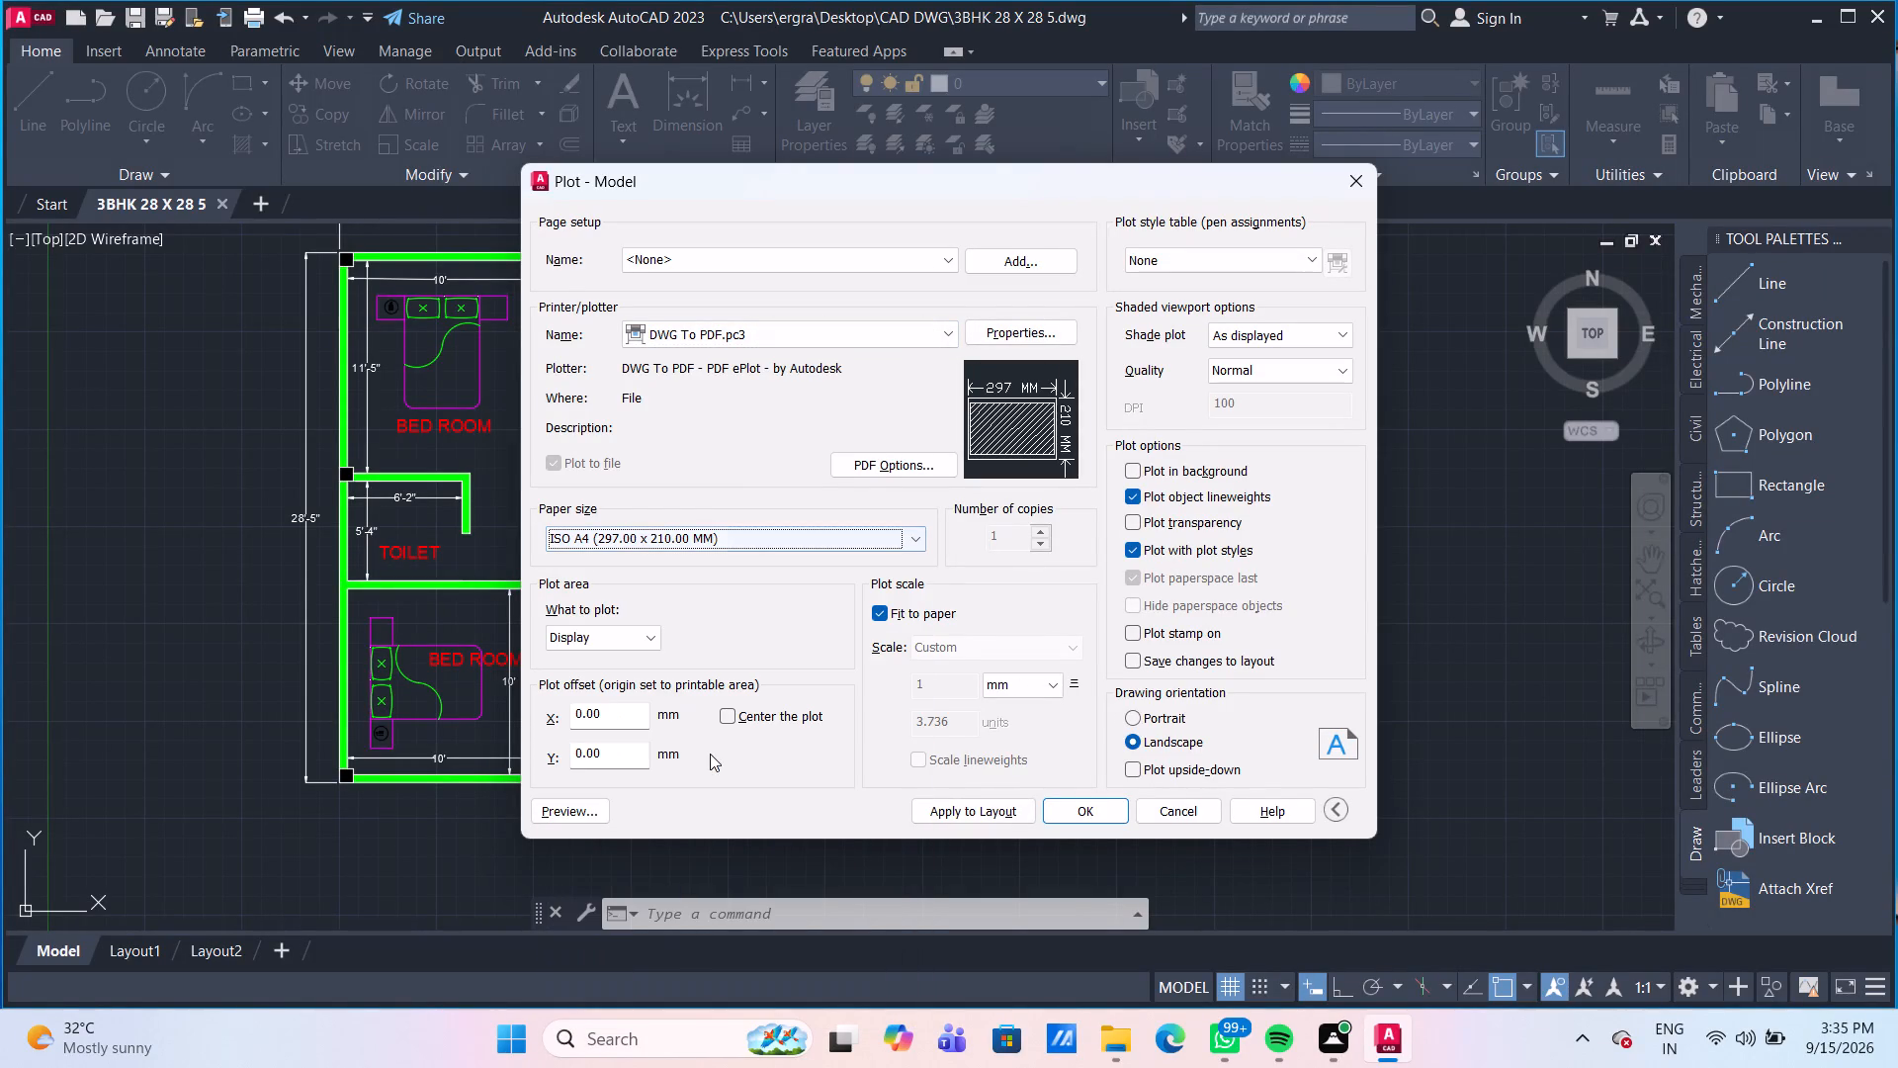
Define a window plot area around the whole floor plan, from about 10'-10", 46'-6" to 46'-6", 7'-9", and center the plot.
click(606, 641)
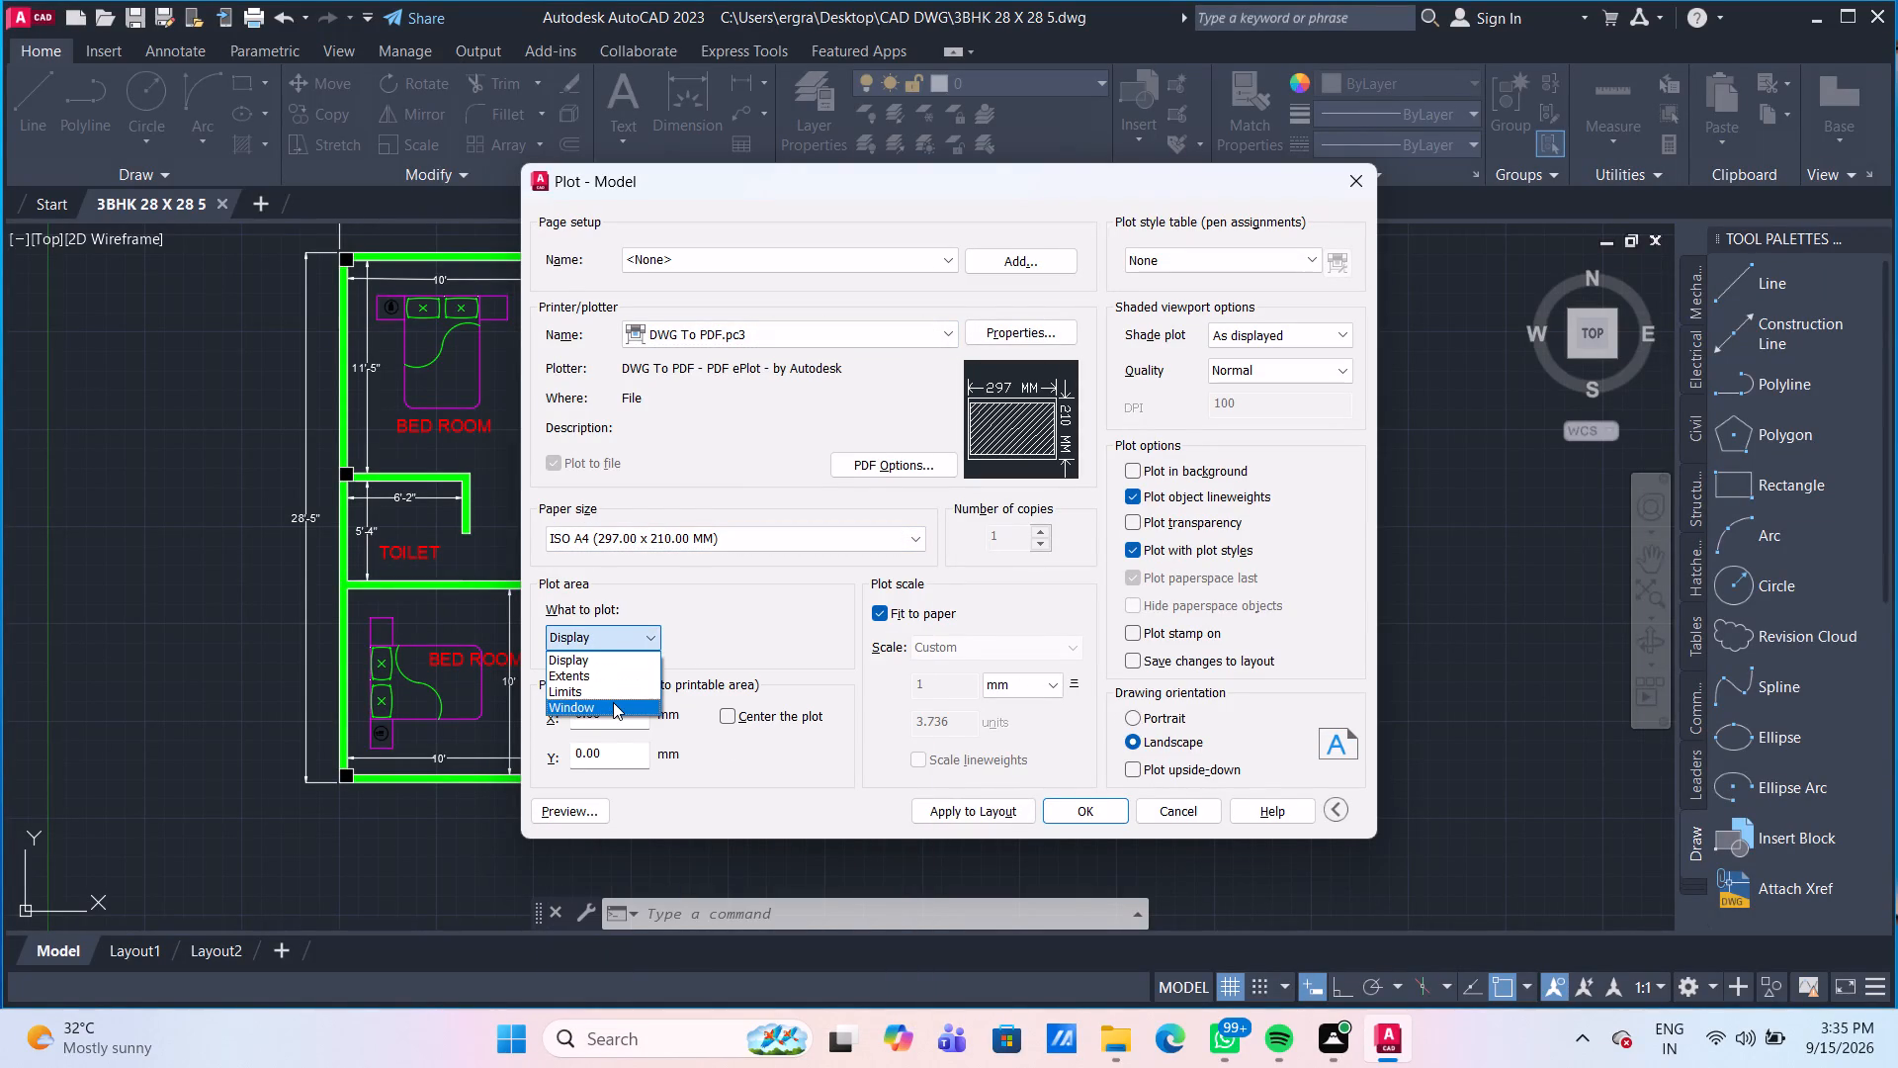
click(613, 702)
scroll(784, 650, down, 3)
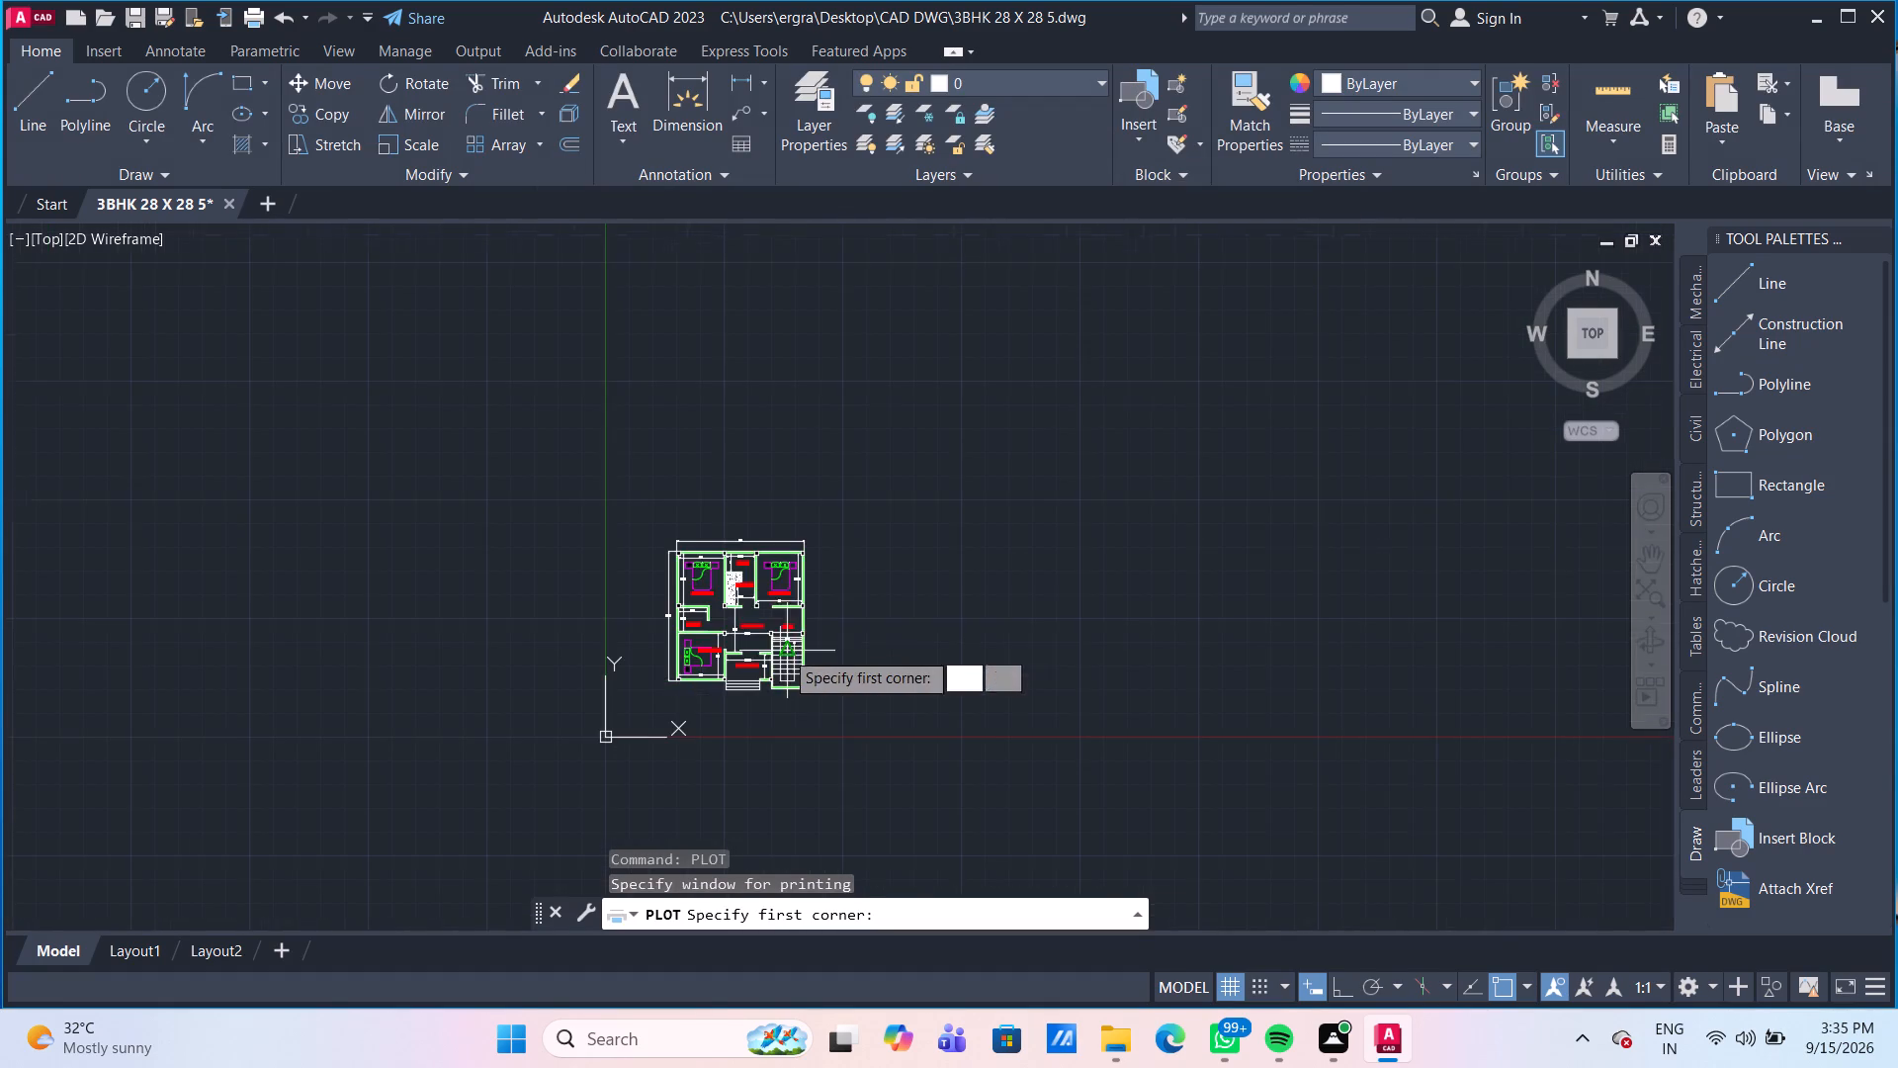
scroll(672, 588, up, 2)
scroll(672, 588, down, 1)
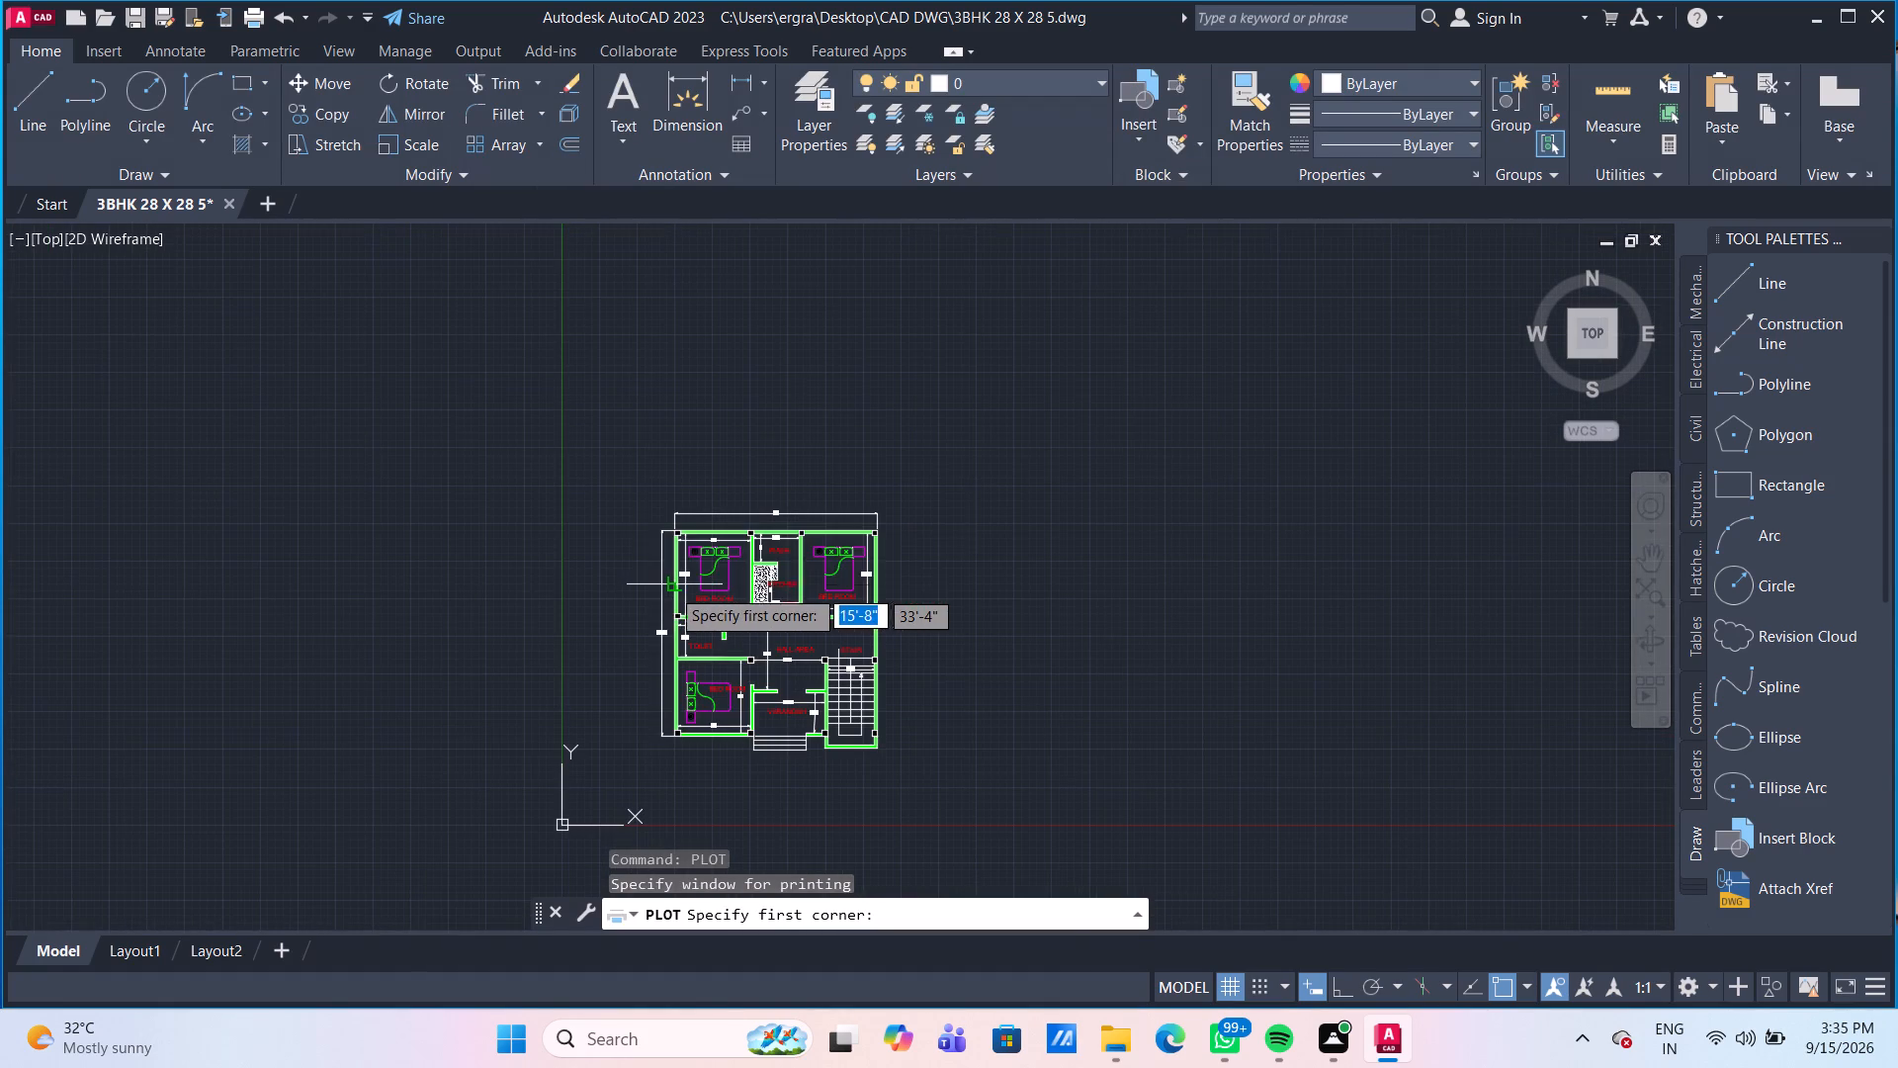
click(640, 489)
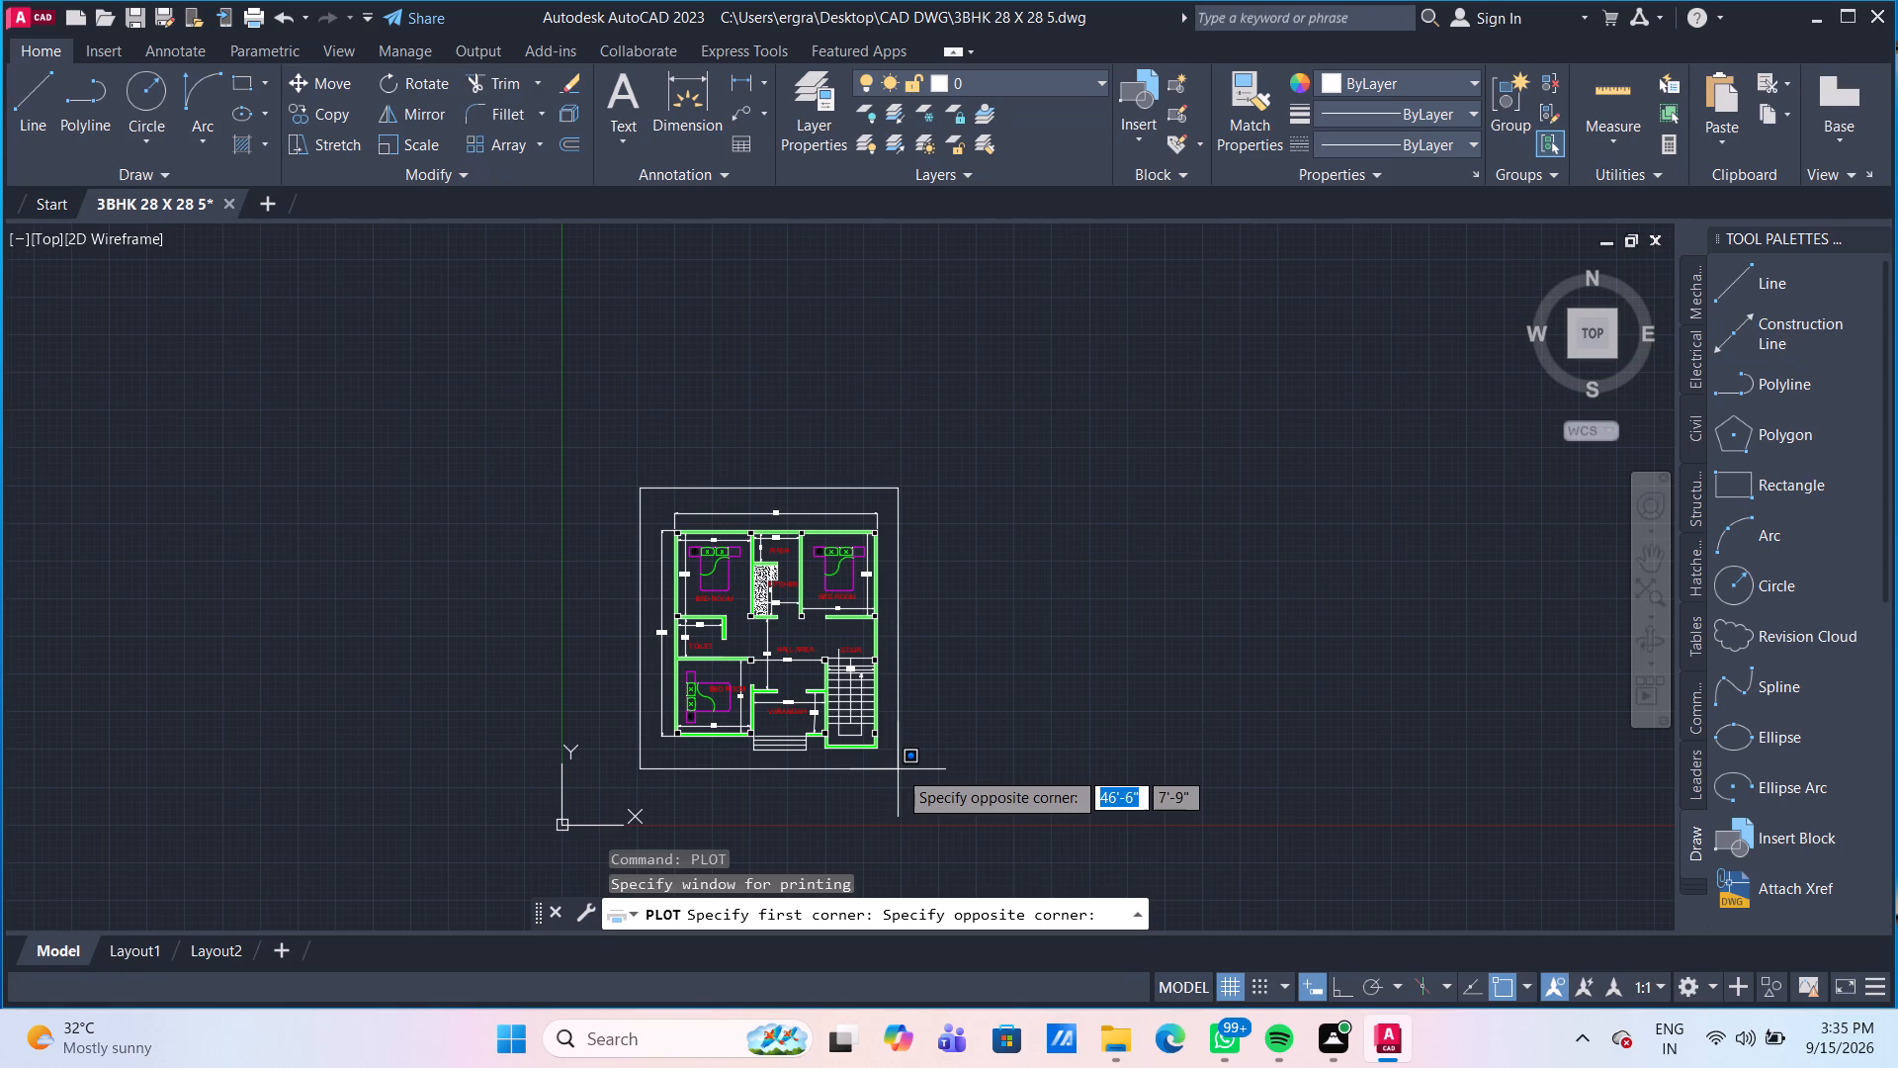
click(898, 769)
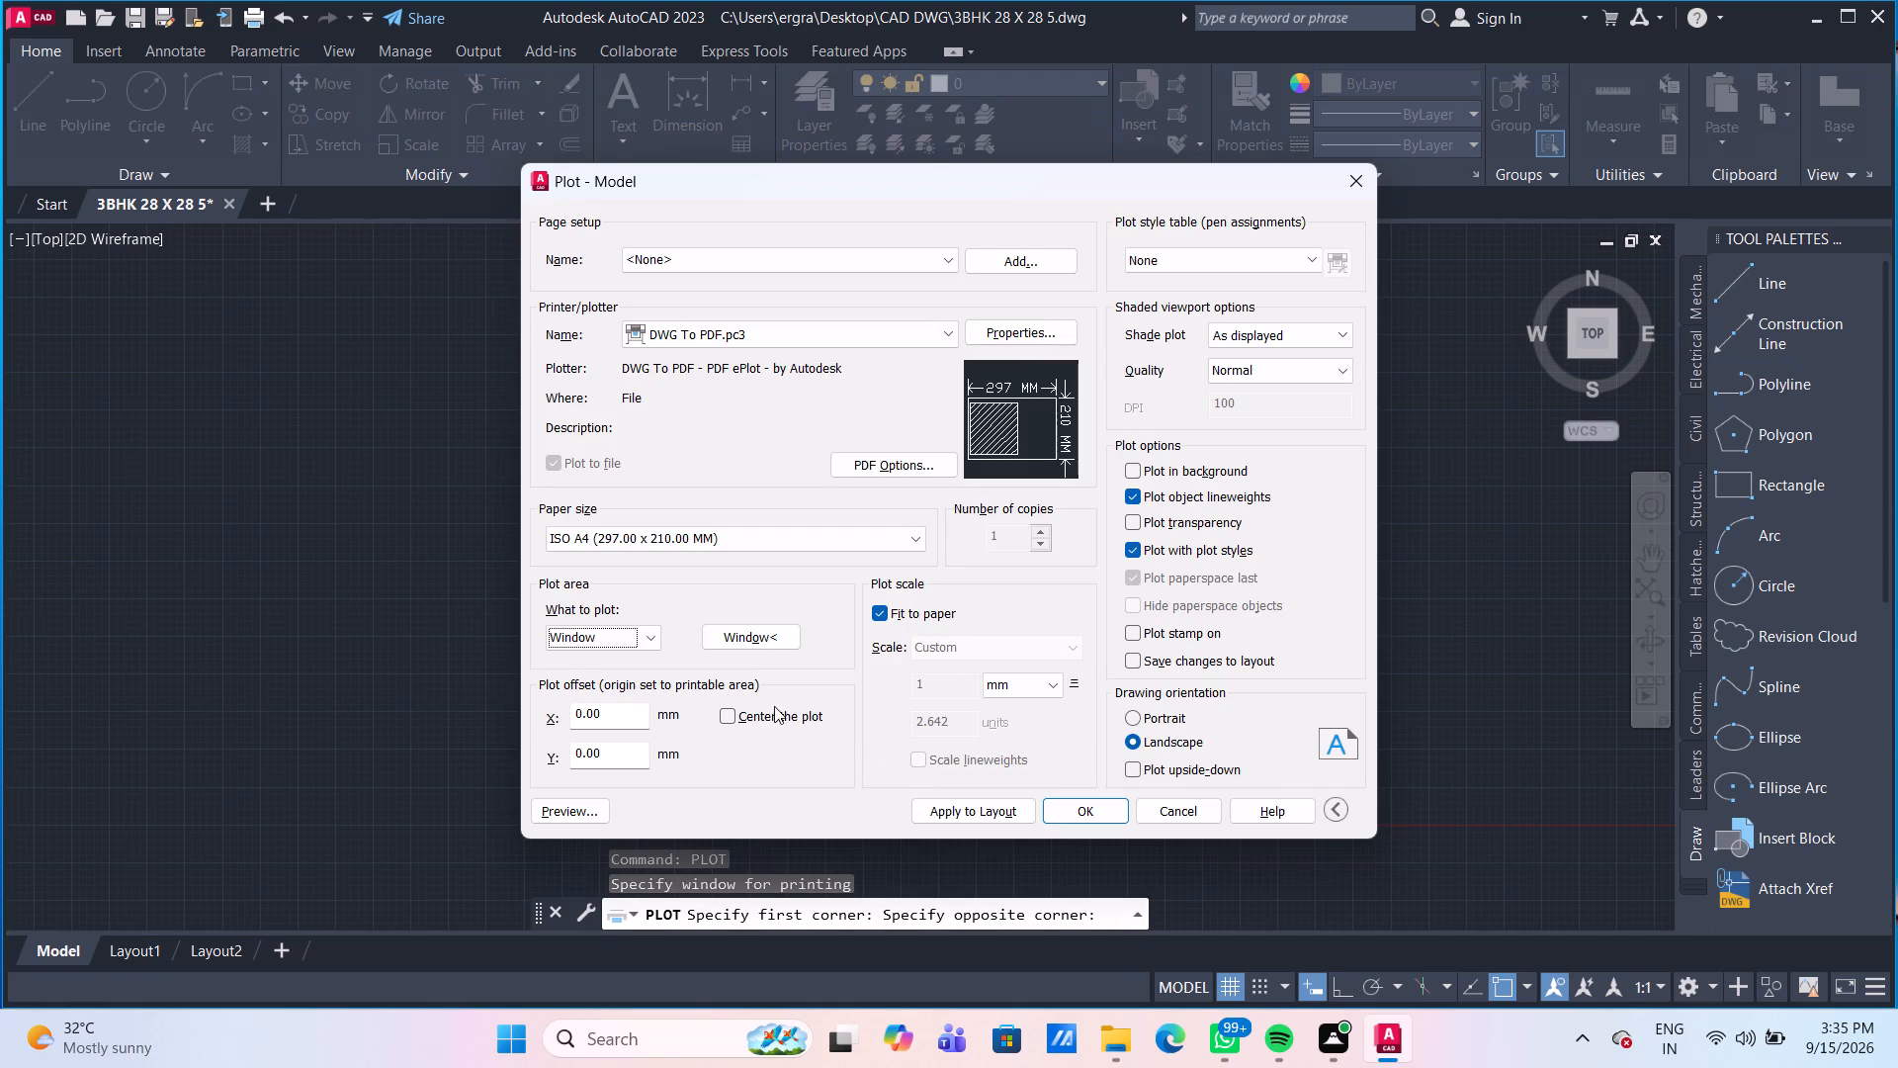
click(722, 712)
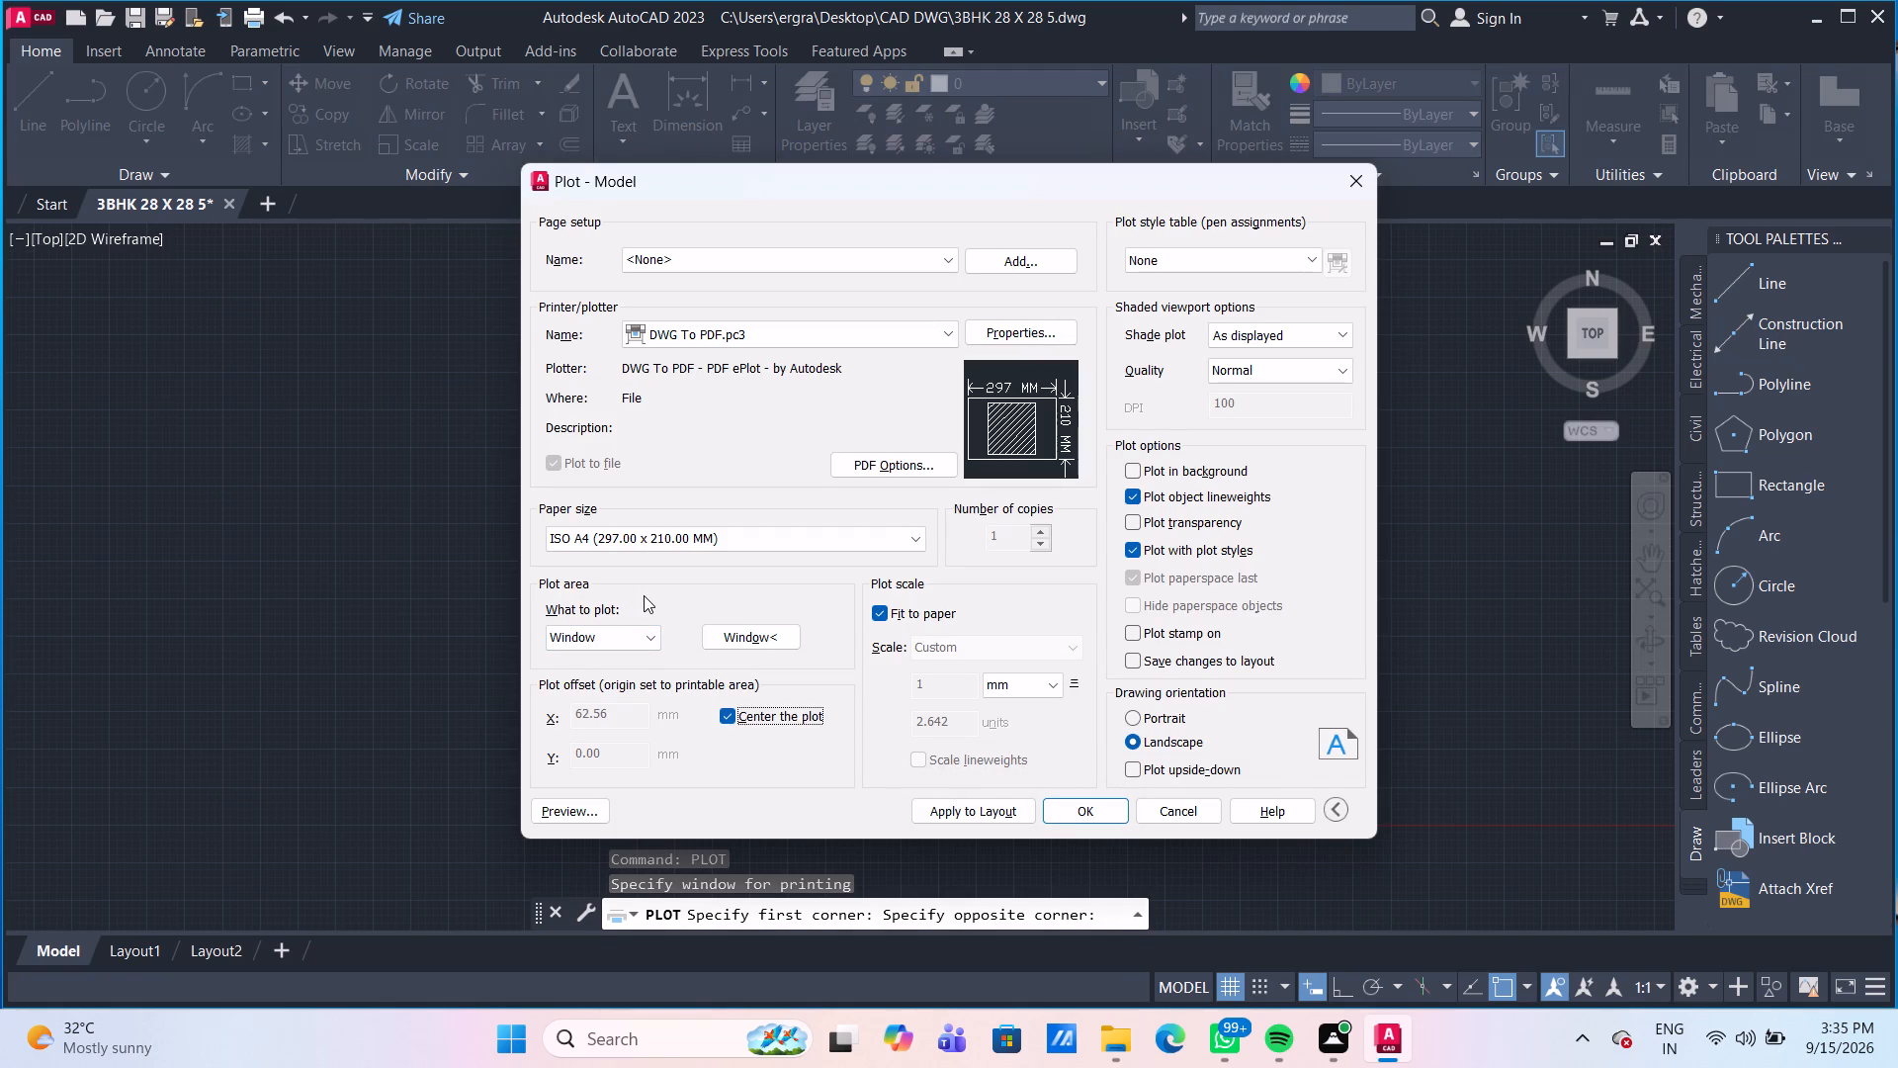
Plot the floor plan to the CDA PDF folder on the Desktop as 3BHK 28 X 28 5-Model.pdf.
click(1100, 808)
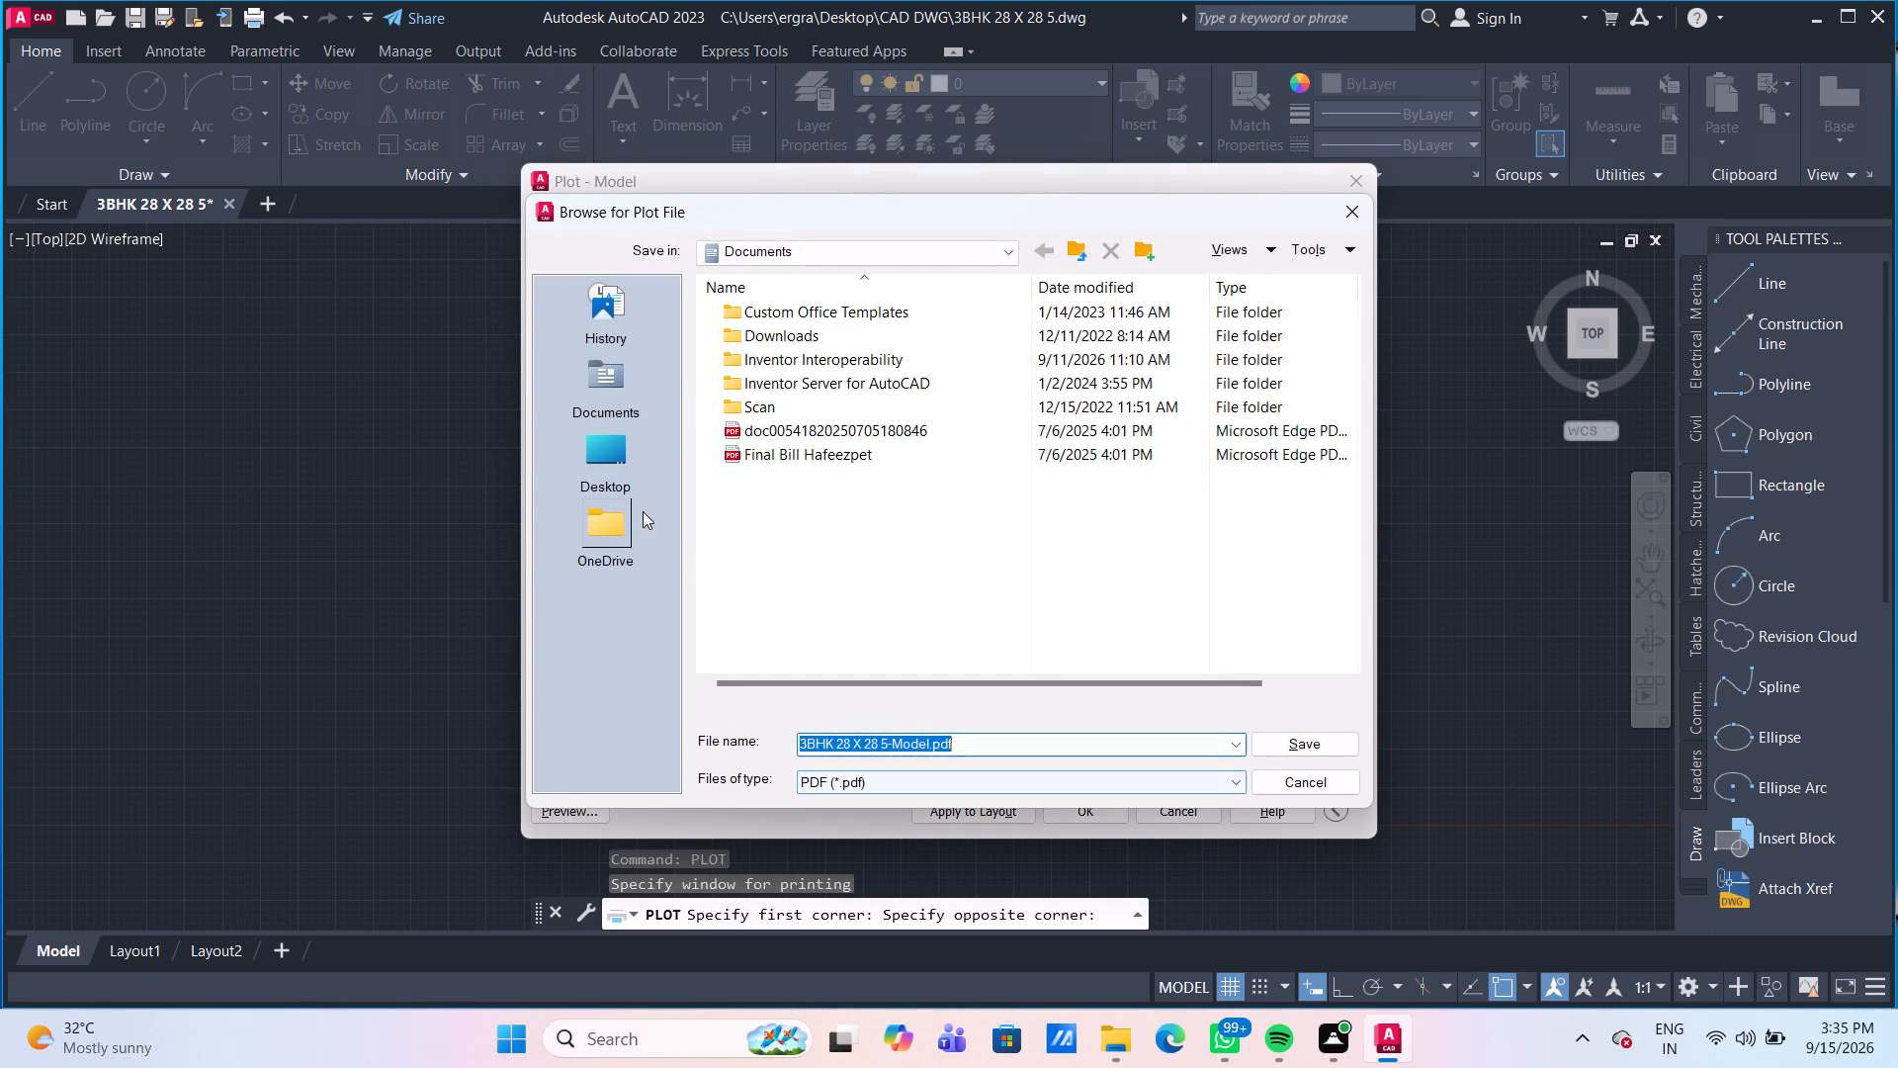
click(604, 442)
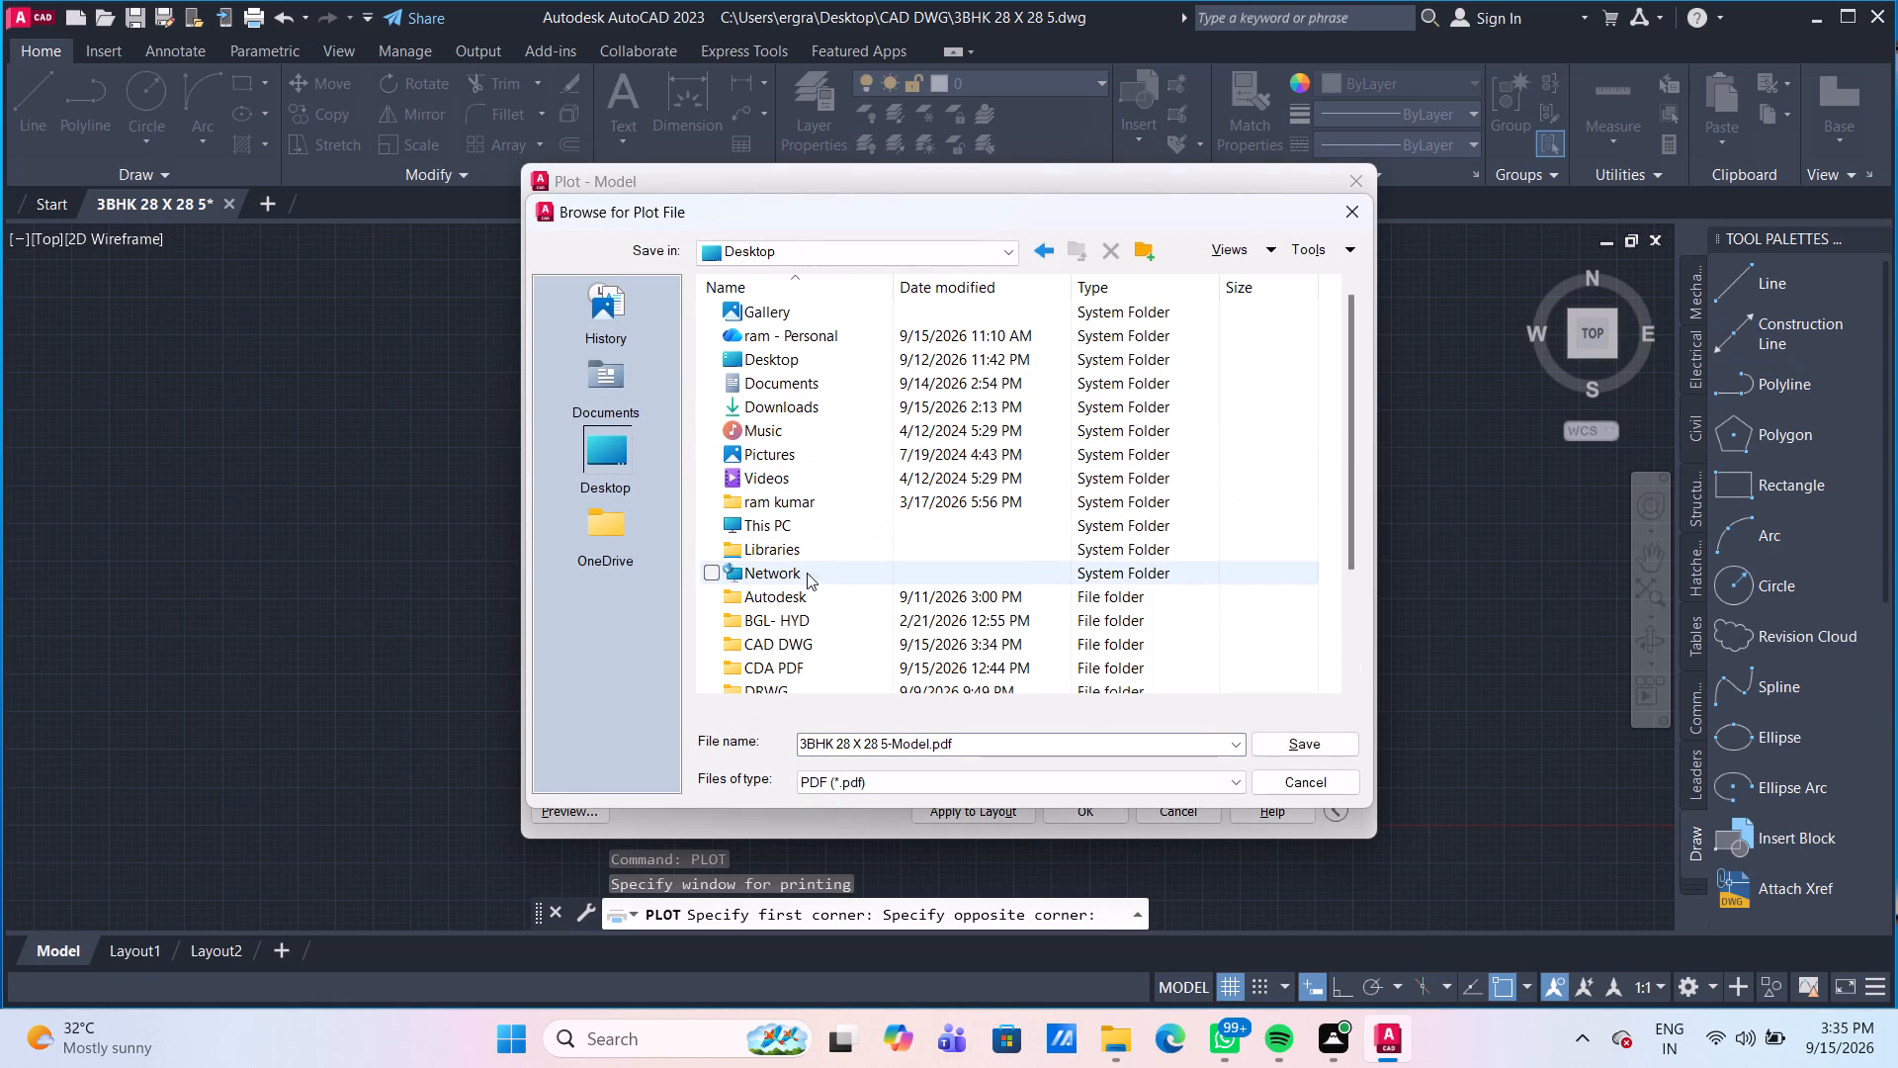
double_click(799, 664)
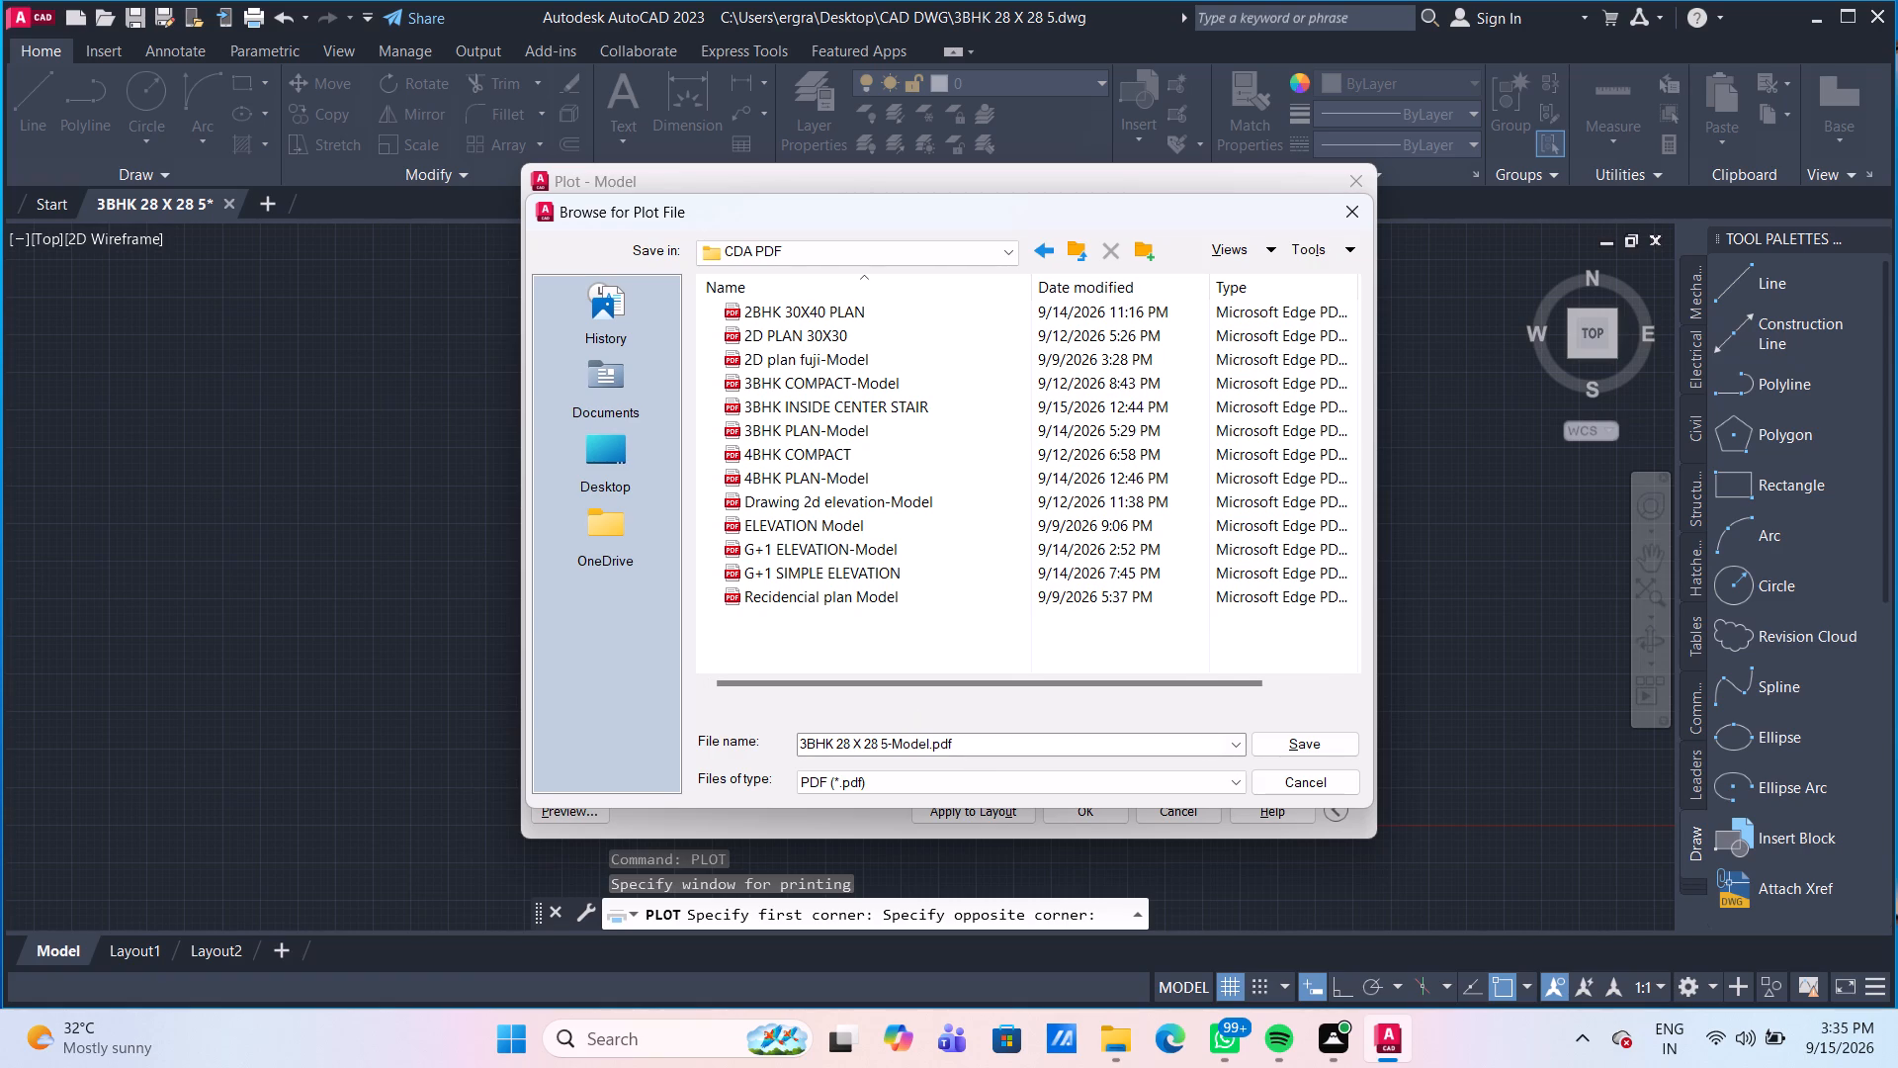
click(1330, 739)
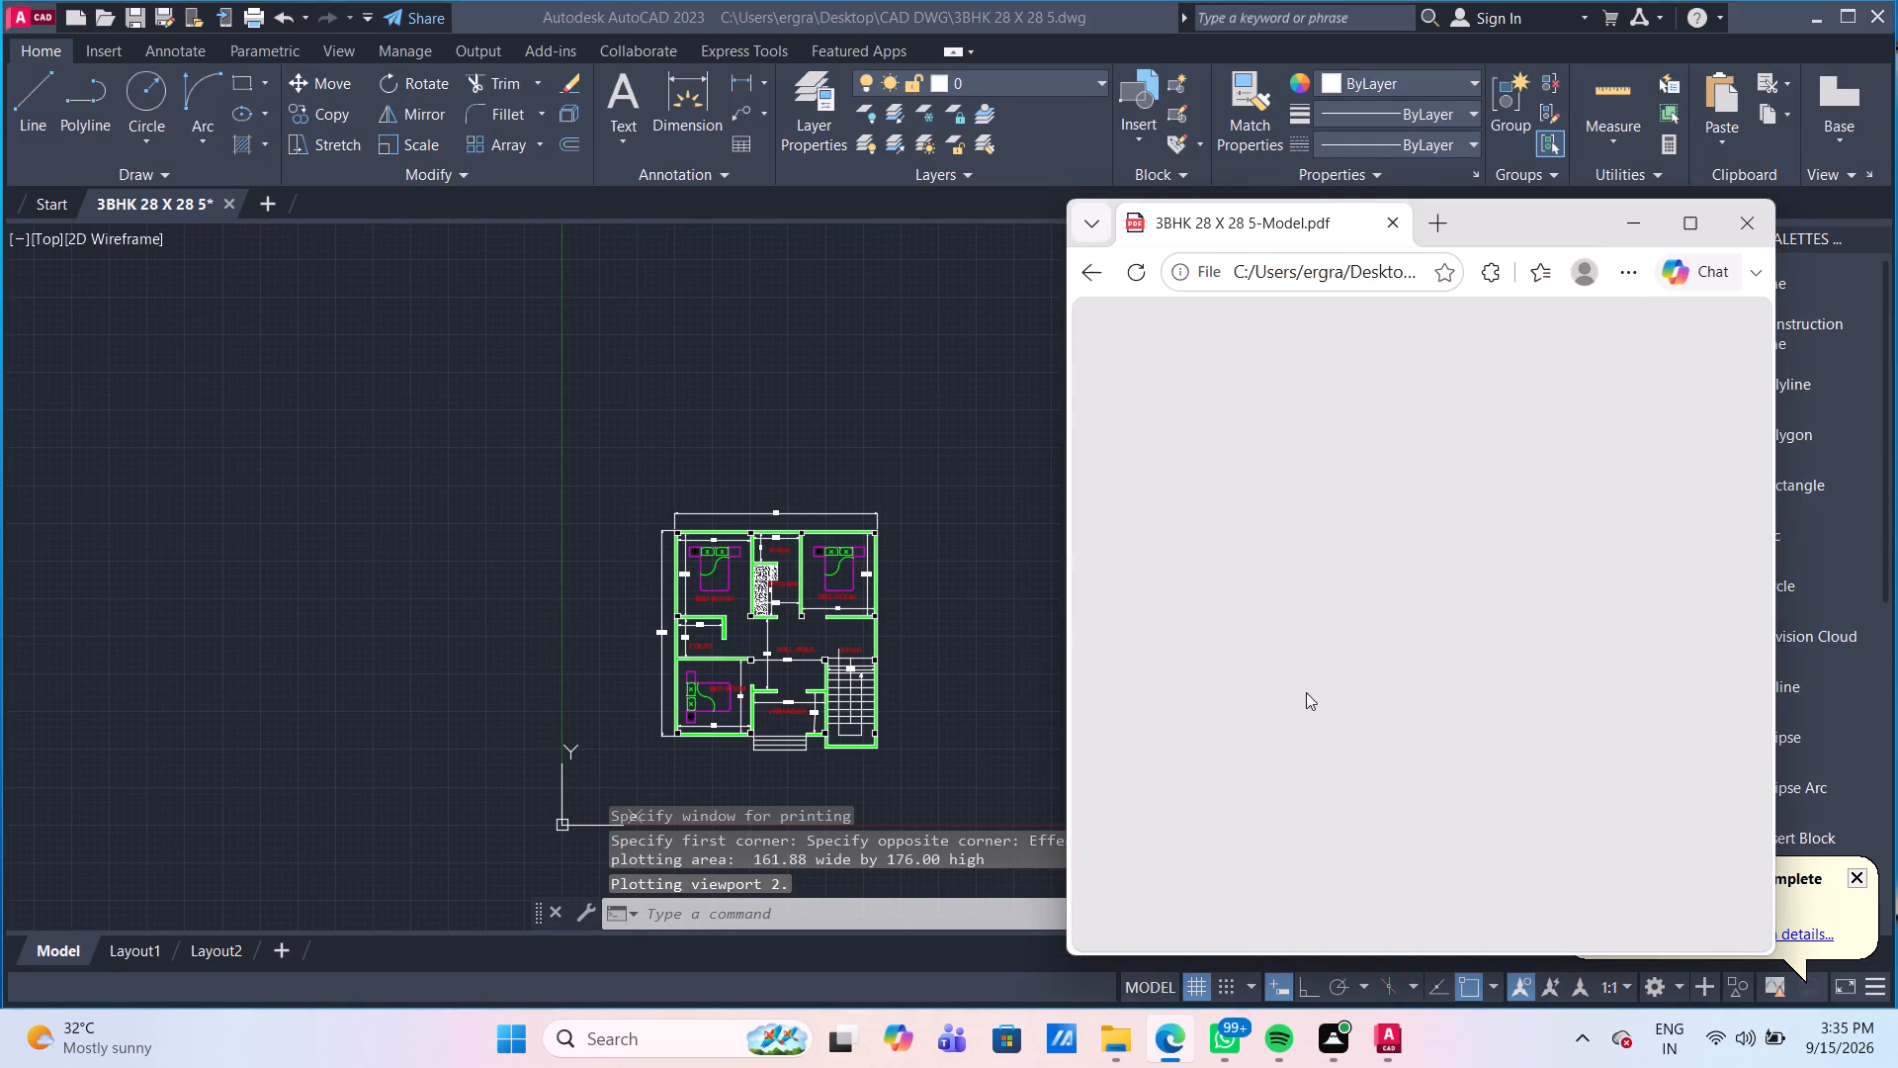
Compare the plotted PDF with the floor plan drawing, checking the stair, dimensions and kitchen hatch, and close the PDF.
scroll(1402, 599, down, 2)
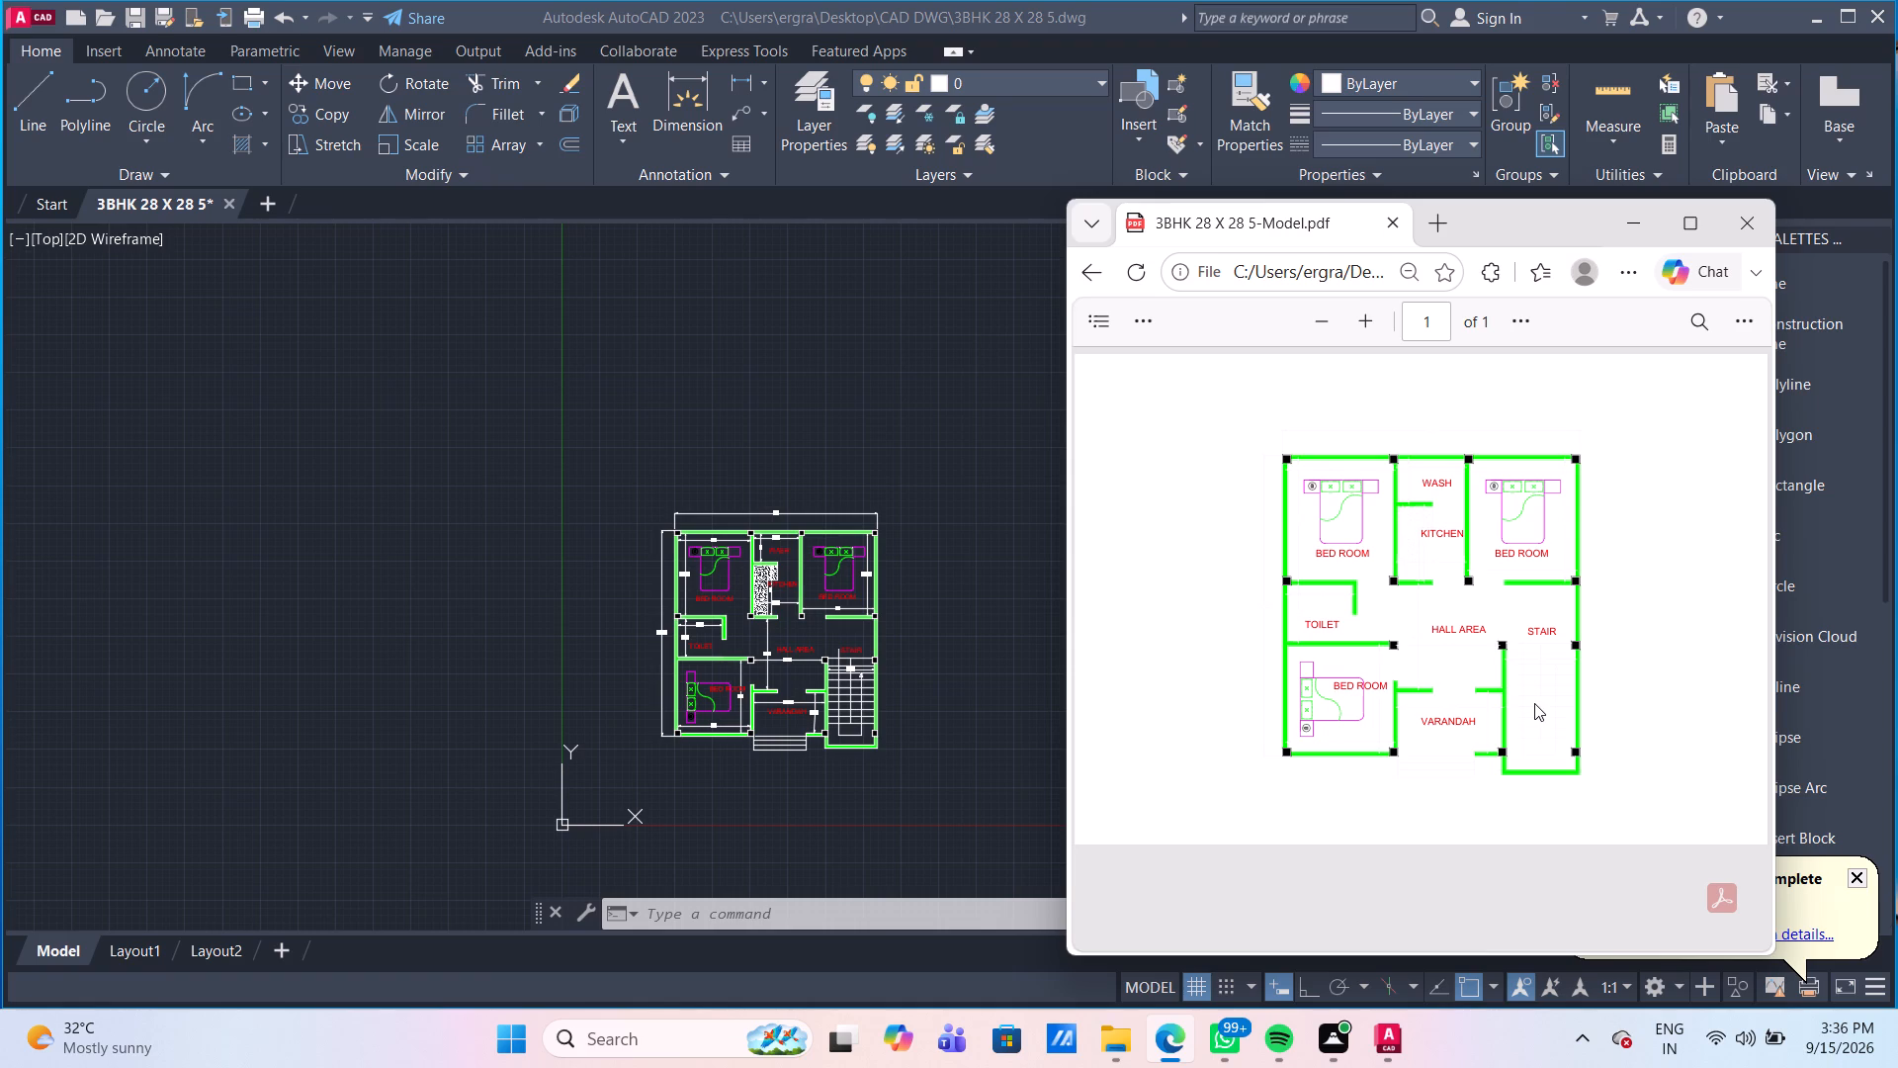
scroll(1543, 676, up, 2)
scroll(858, 706, up, 1)
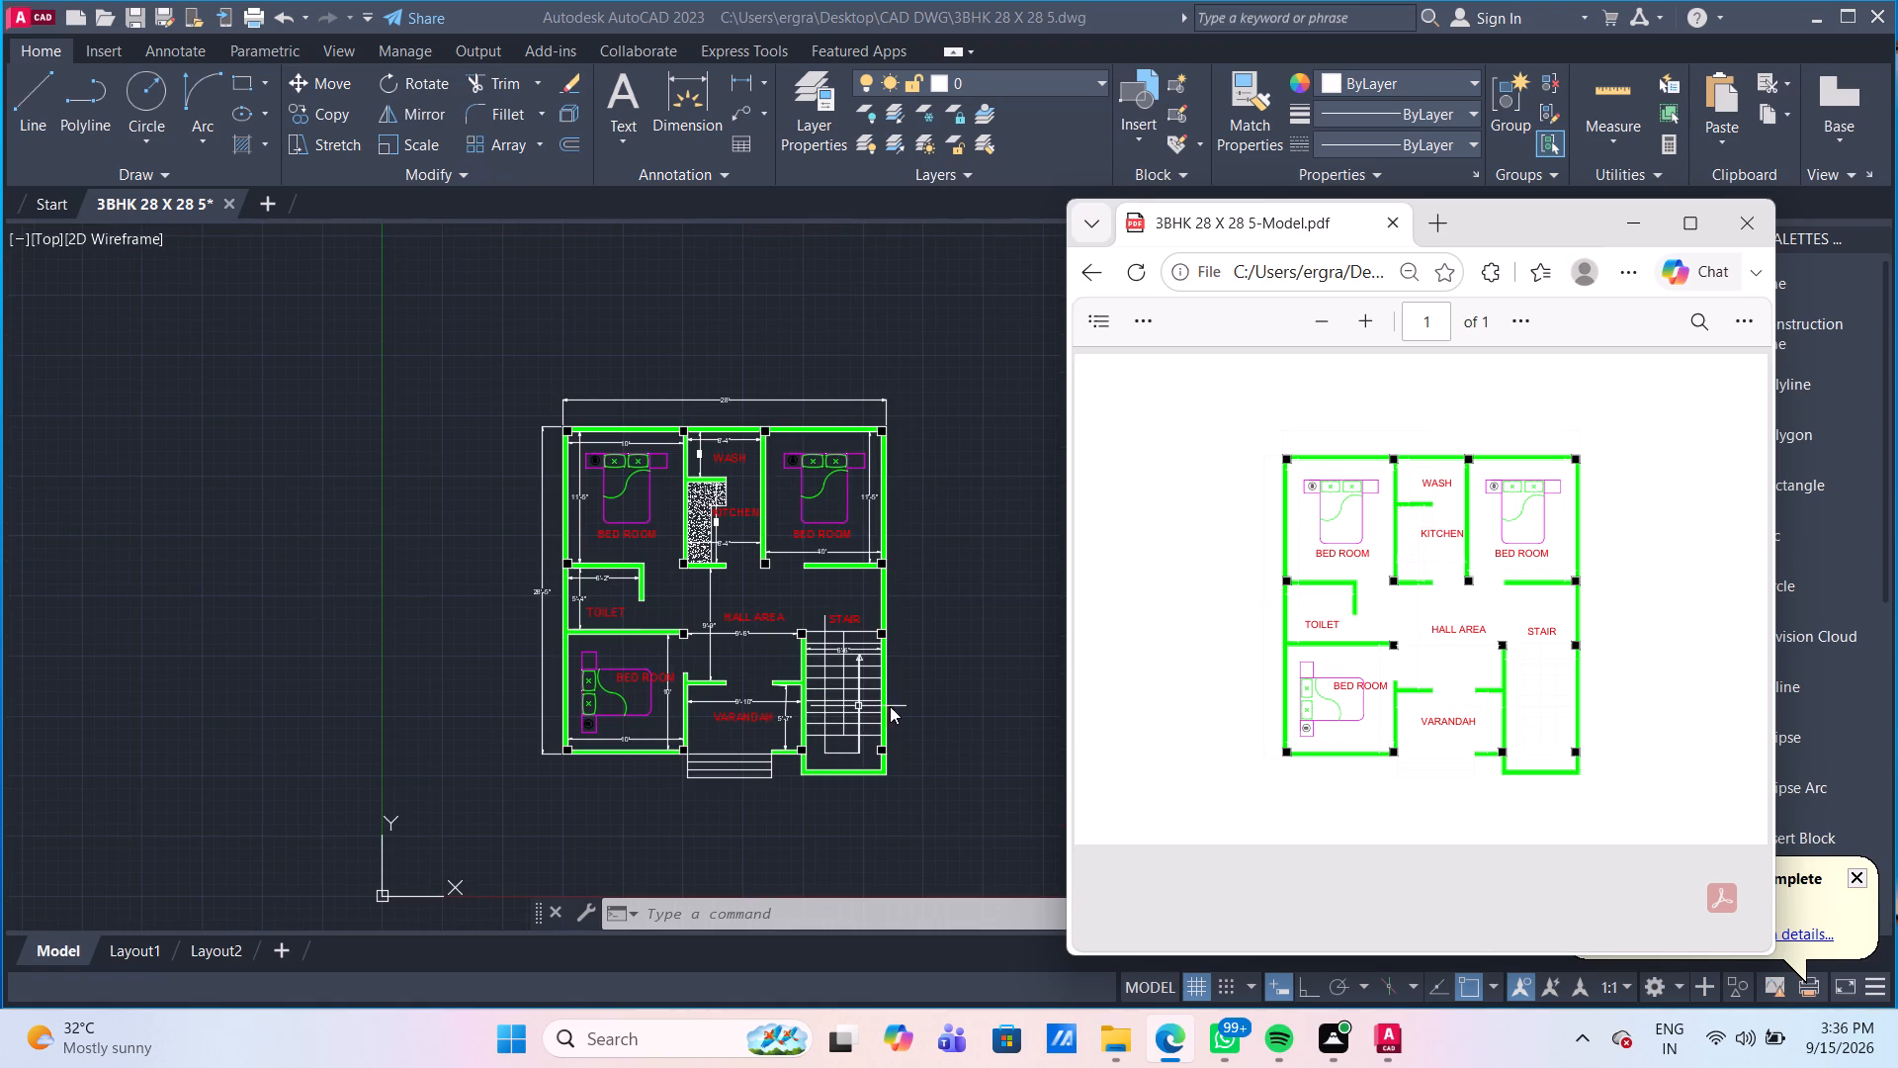
scroll(898, 703, up, 1)
click(1756, 217)
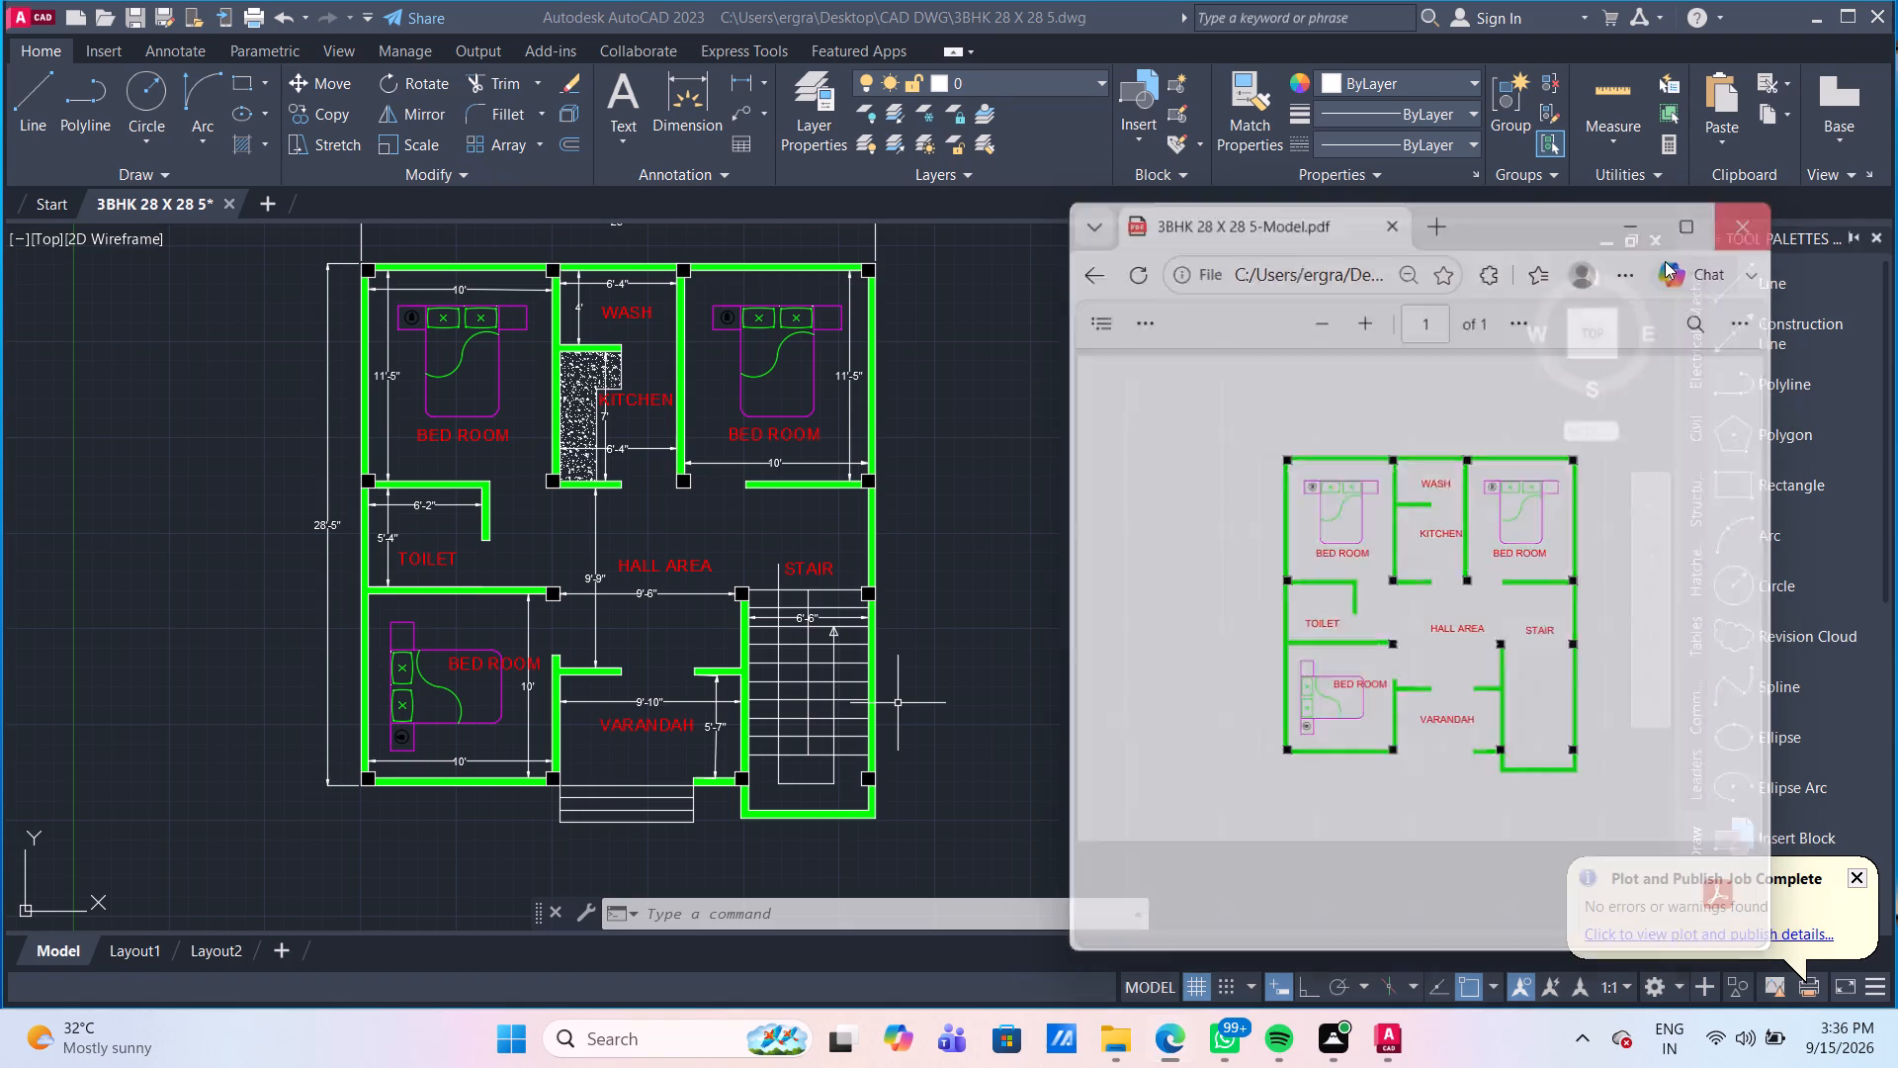
Inspect the colour and layer properties of a stair tread line, leaving nothing selected.
middle_drag(945, 684, 968, 659)
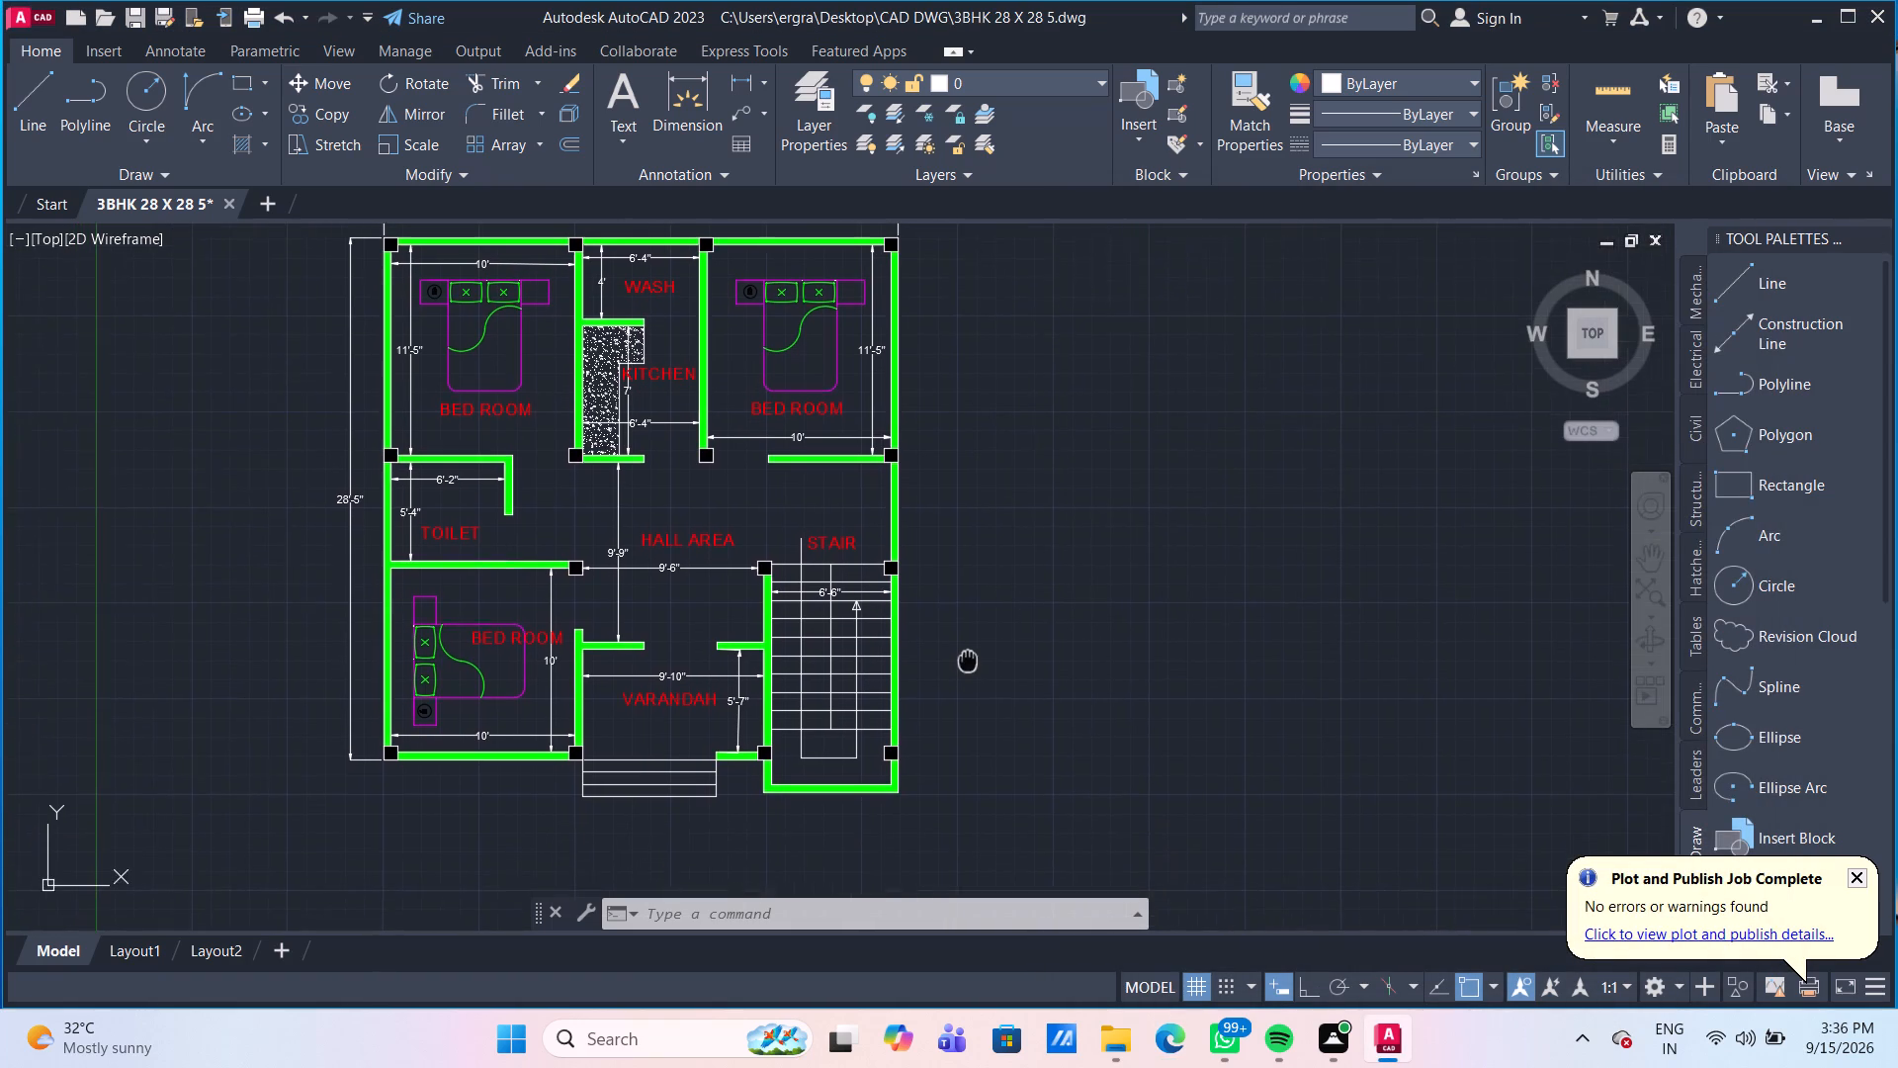
middle_drag(968, 659, 961, 651)
click(862, 655)
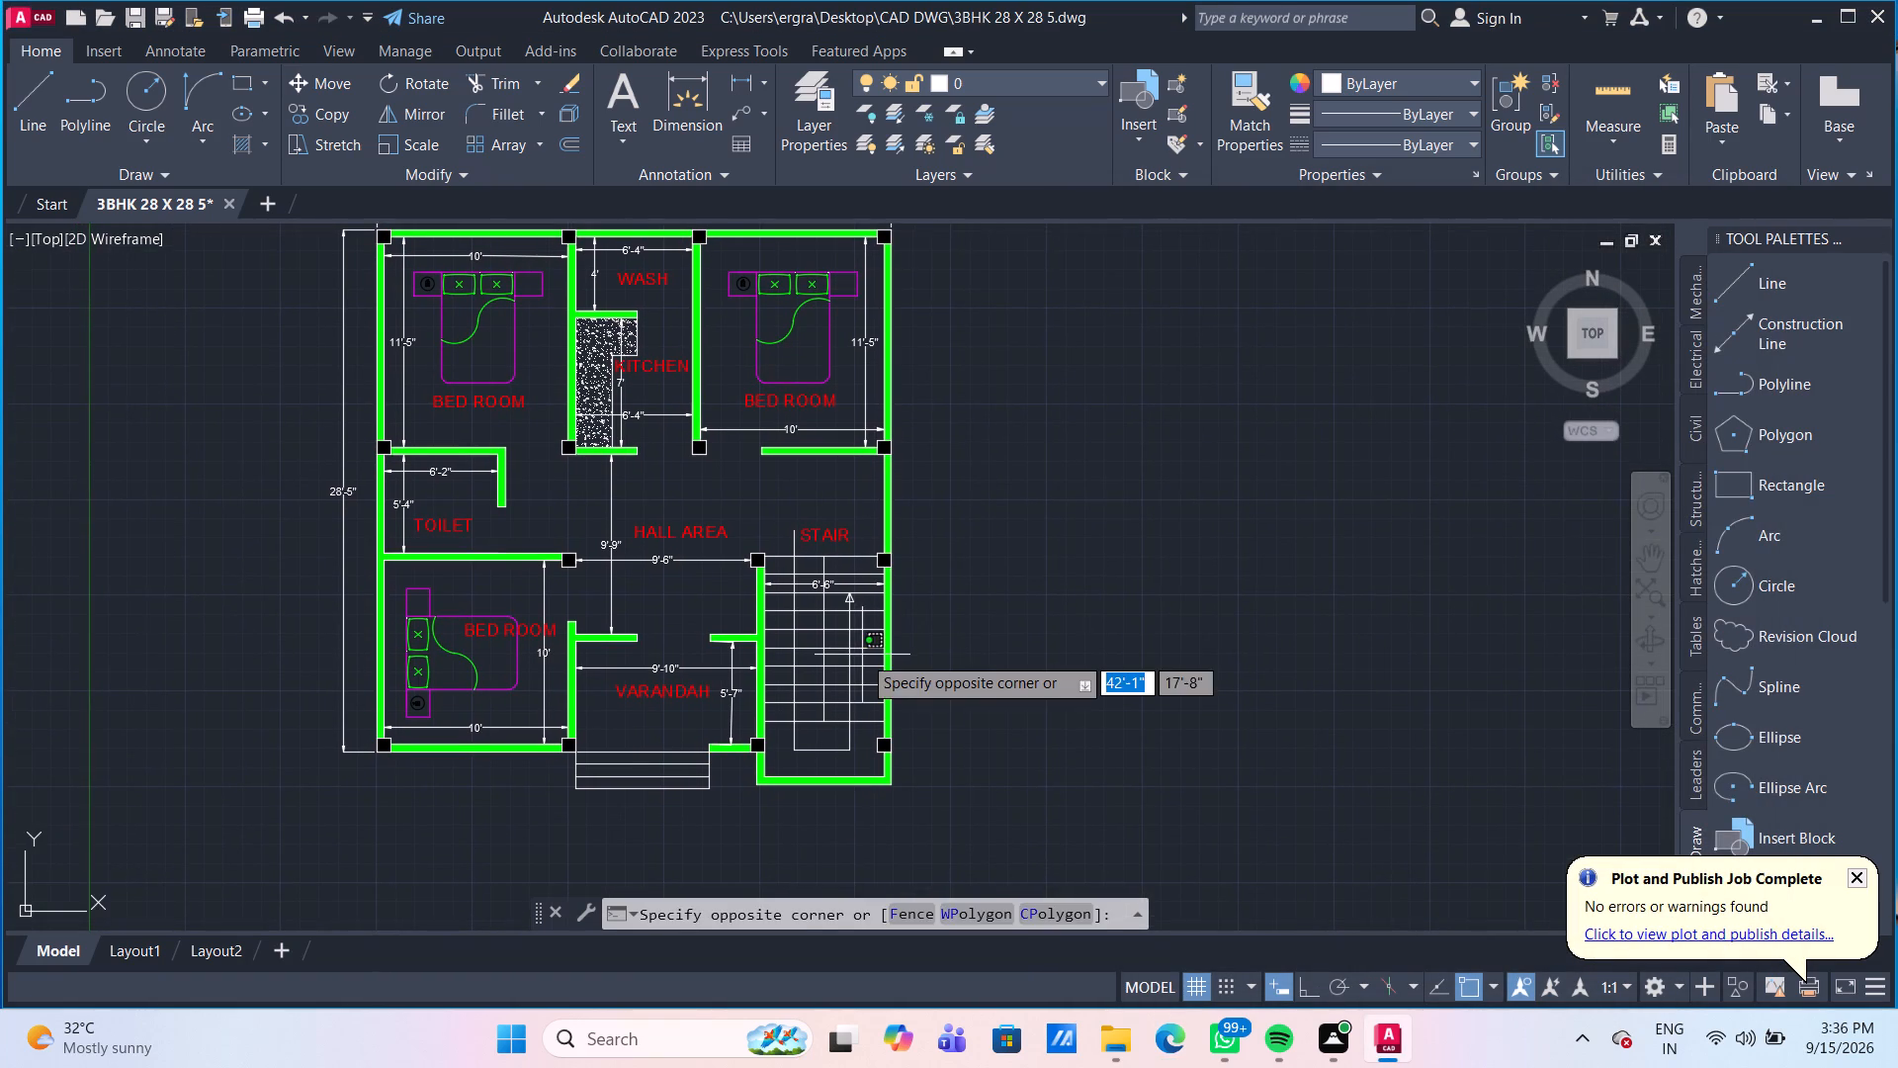
click(860, 637)
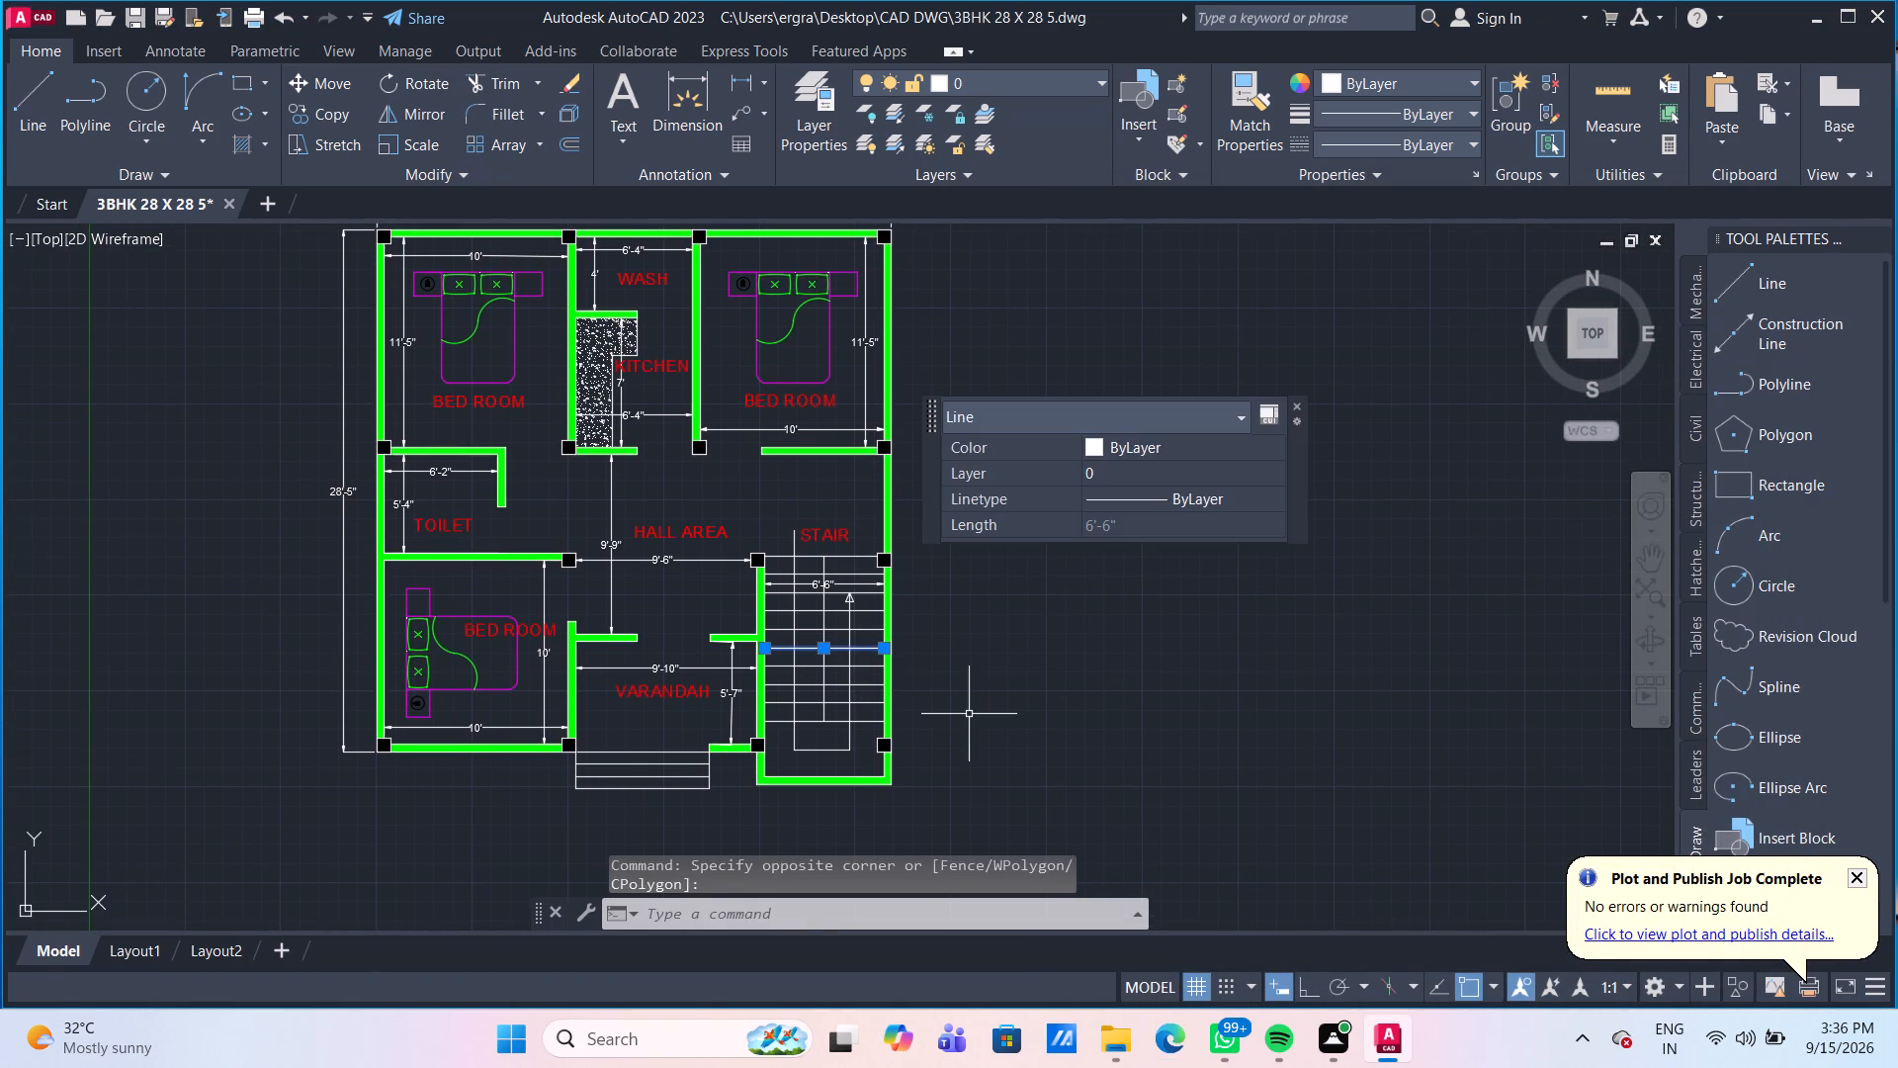
key(Escape)
Select the whole floor plan, choose ByLayer as the colour of layer 0, and clear the selection.
scroll(975, 720, down, 1)
drag(961, 773, 942, 749)
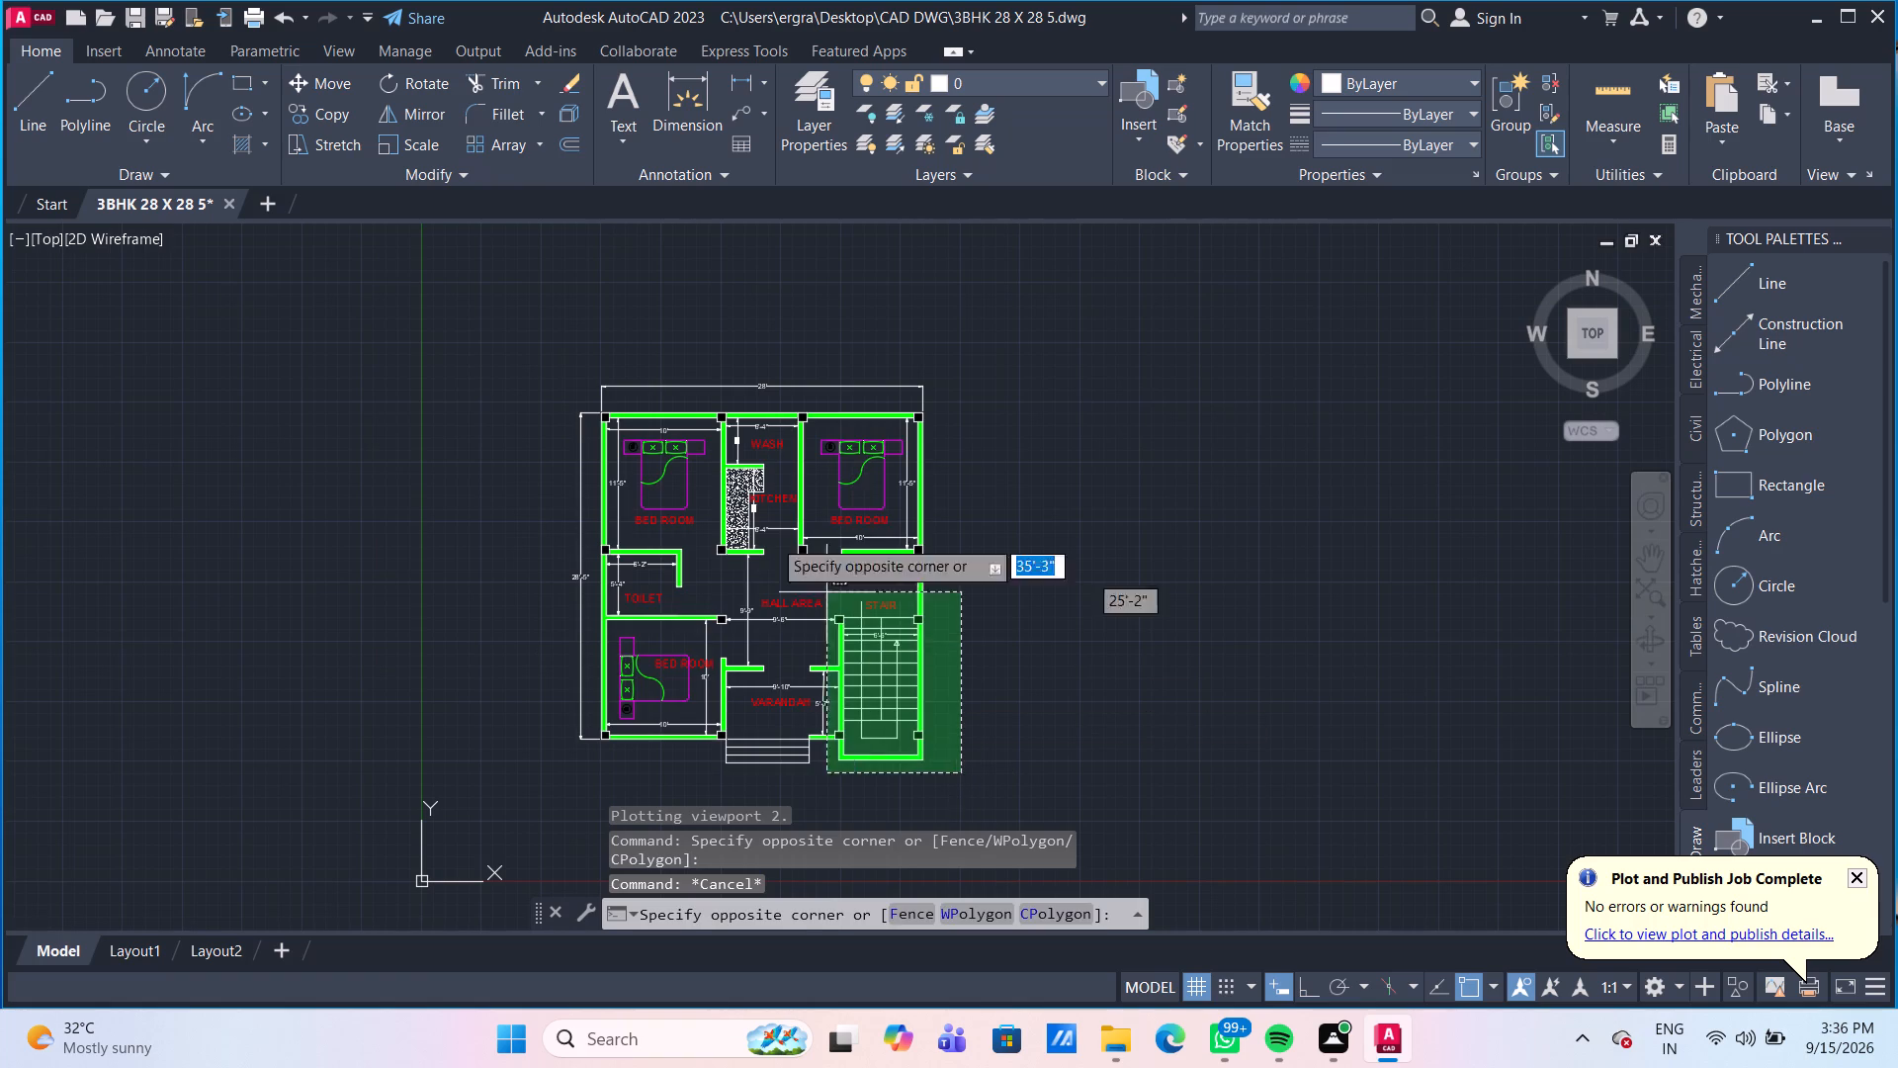
click(564, 314)
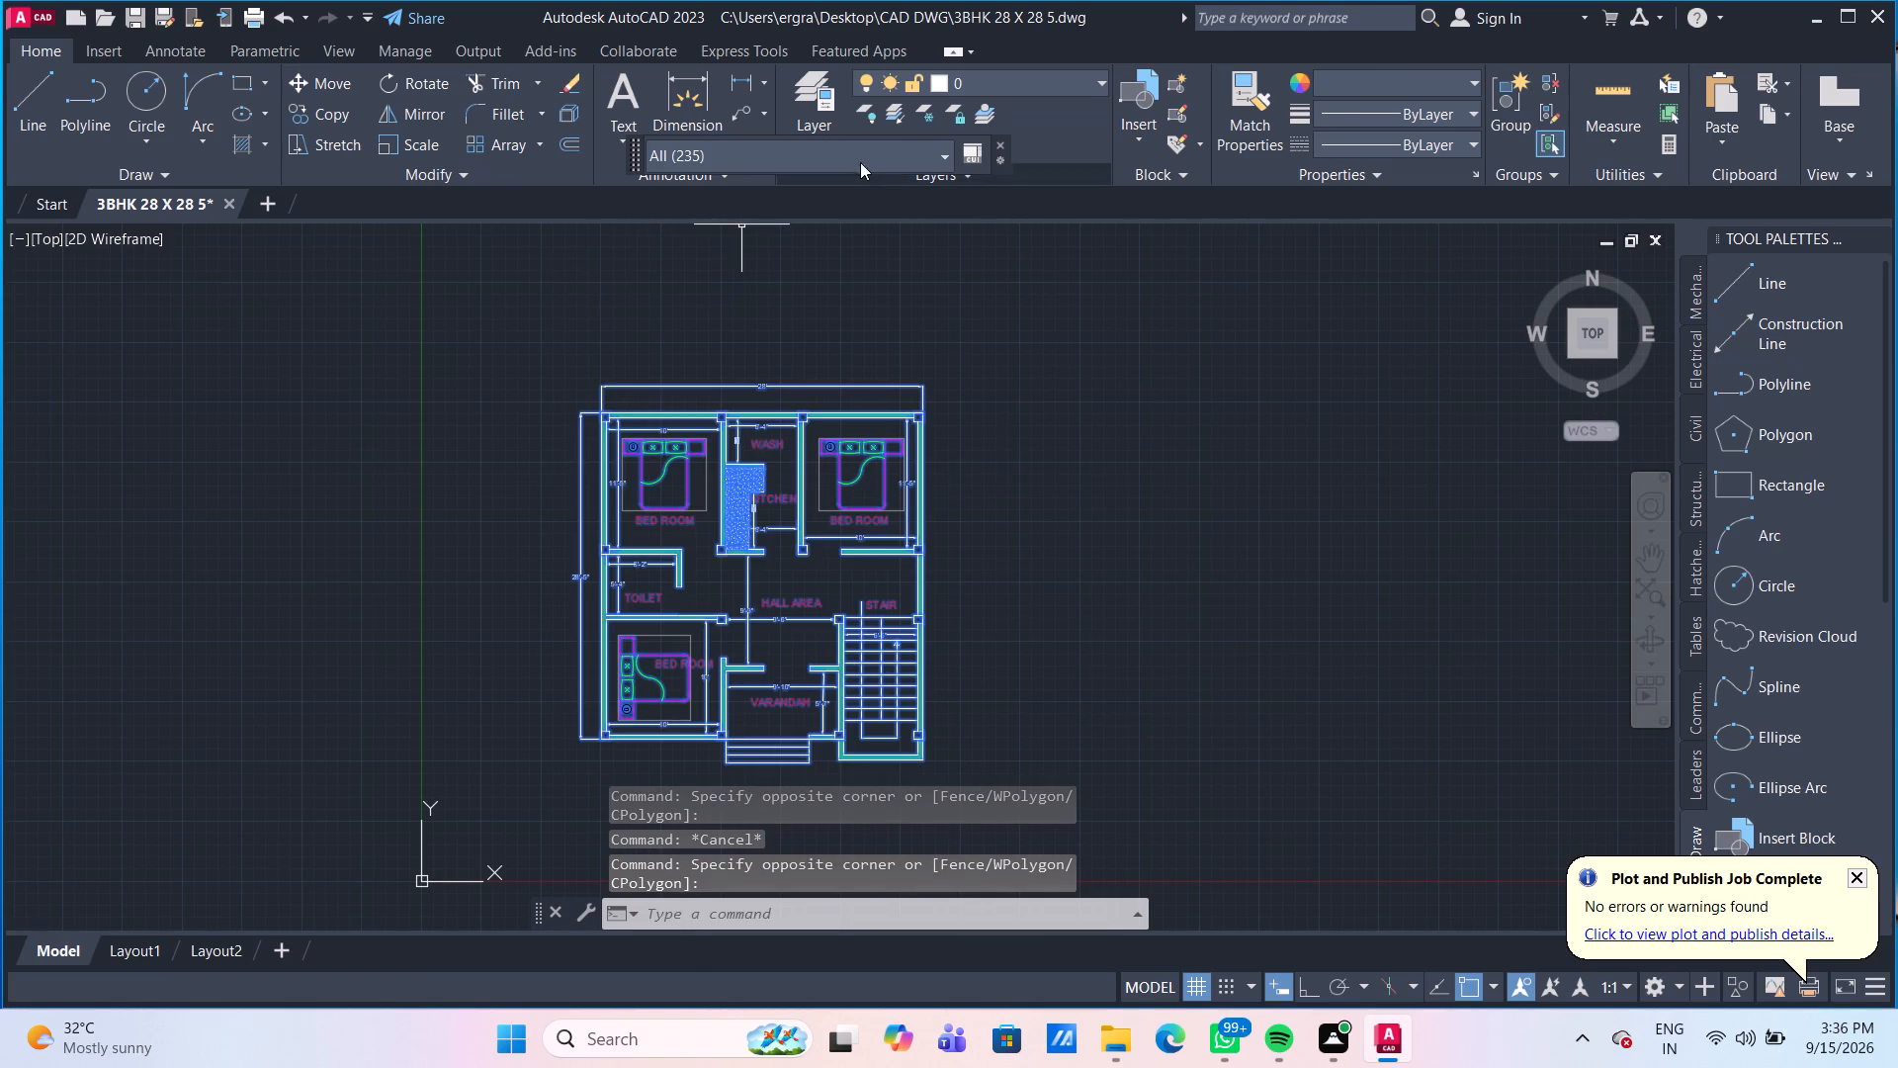
click(1018, 85)
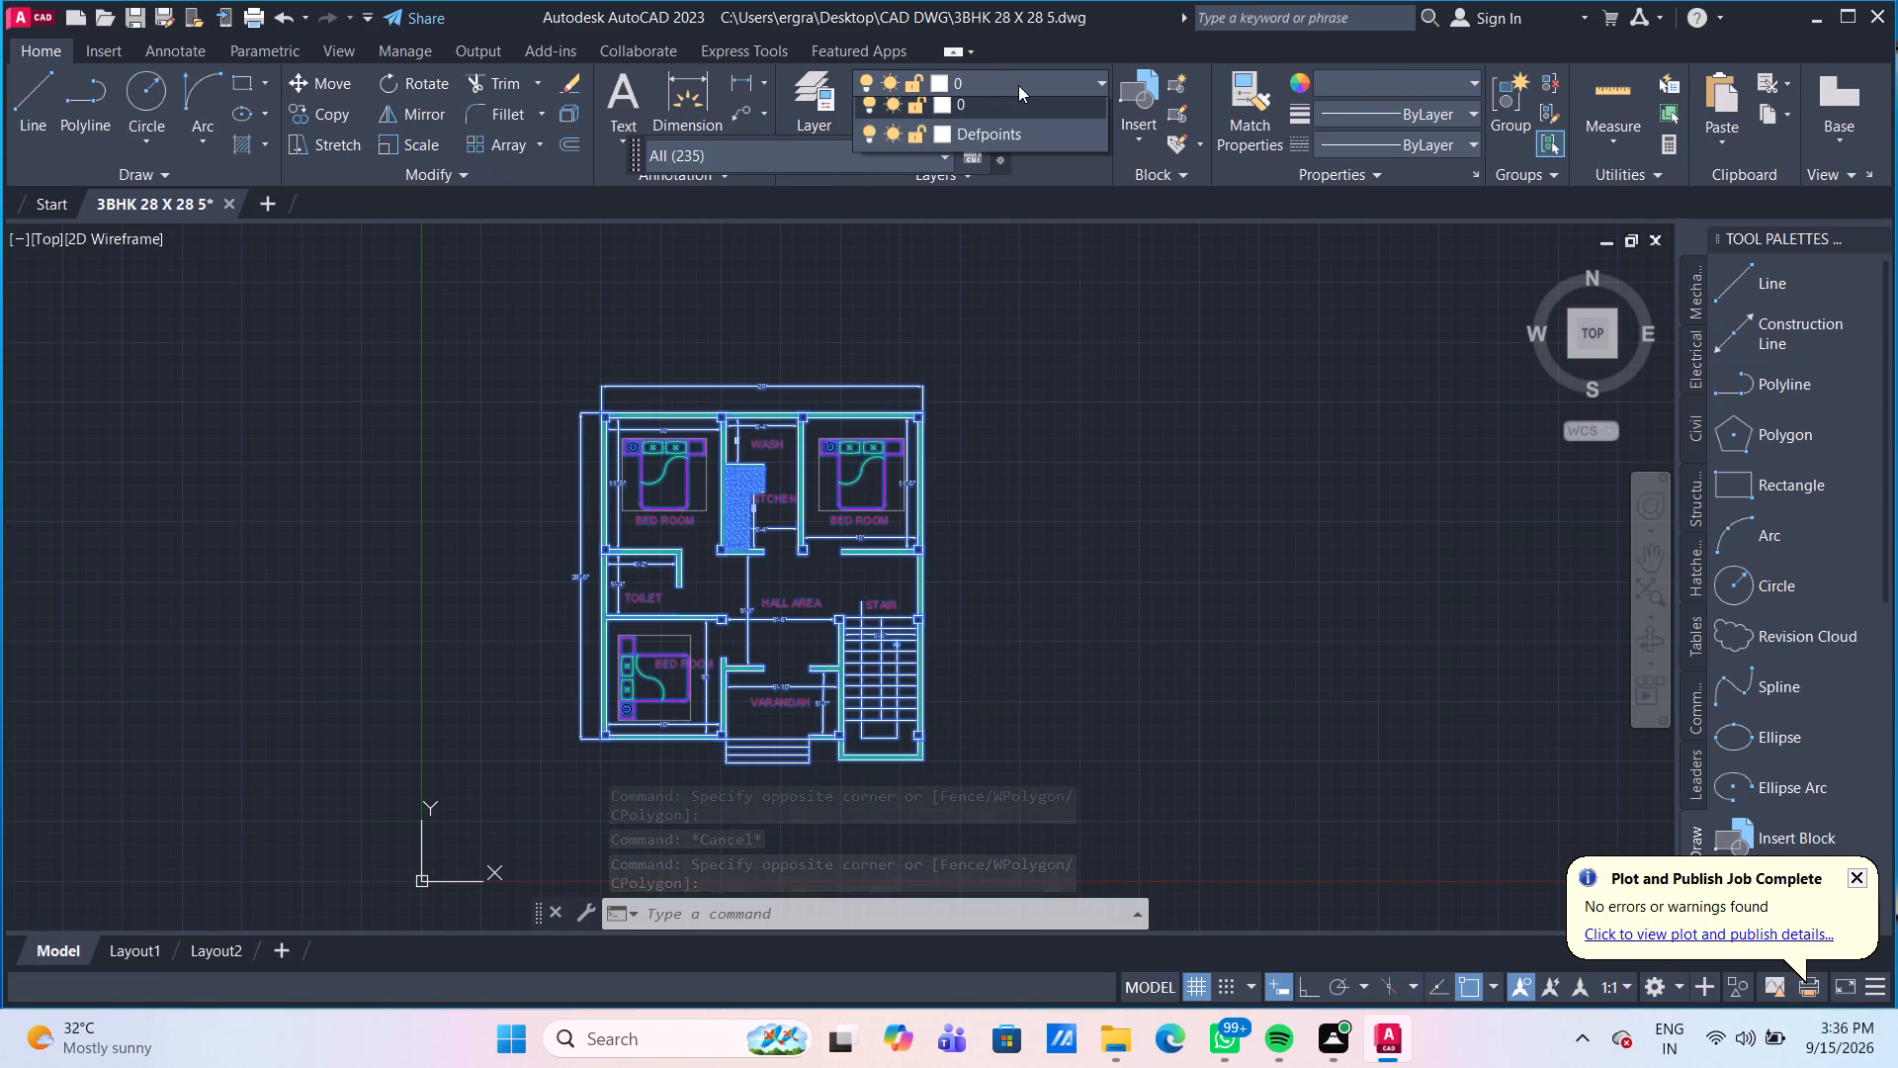
click(944, 115)
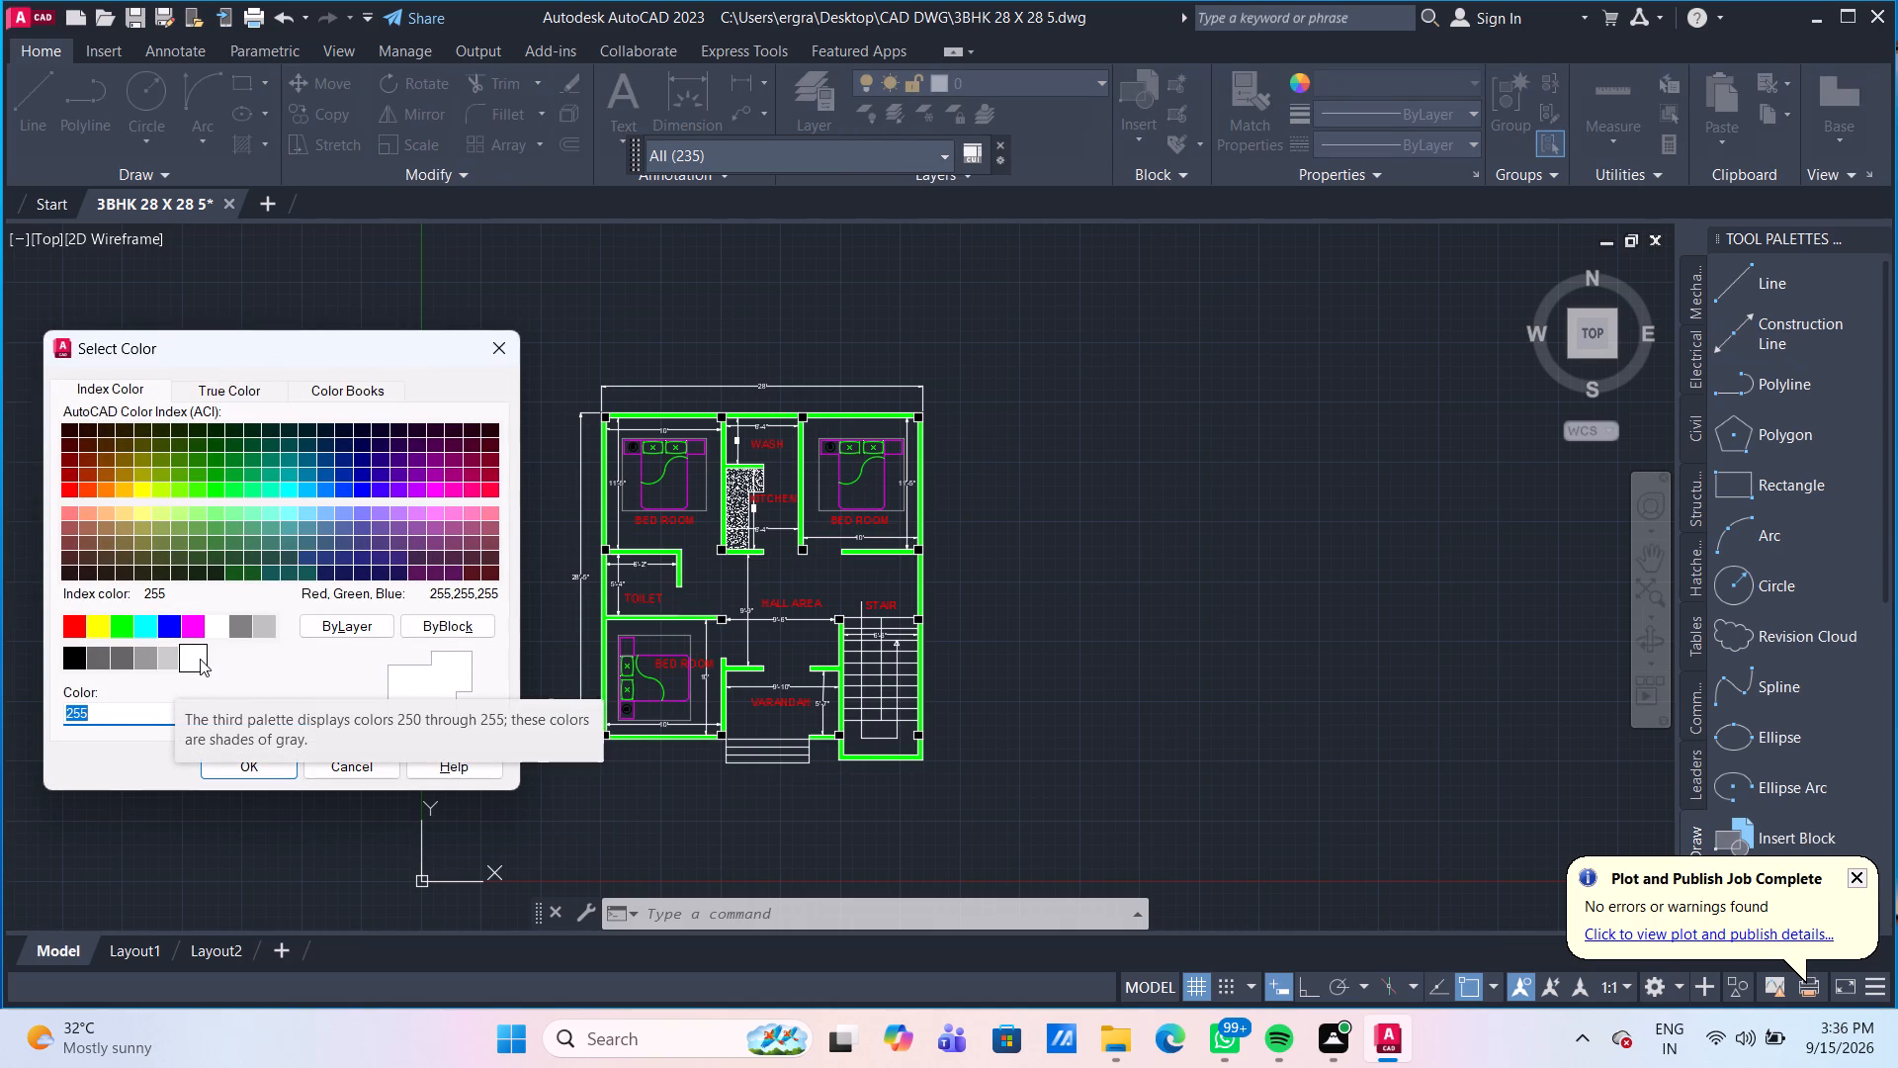
click(346, 620)
click(259, 770)
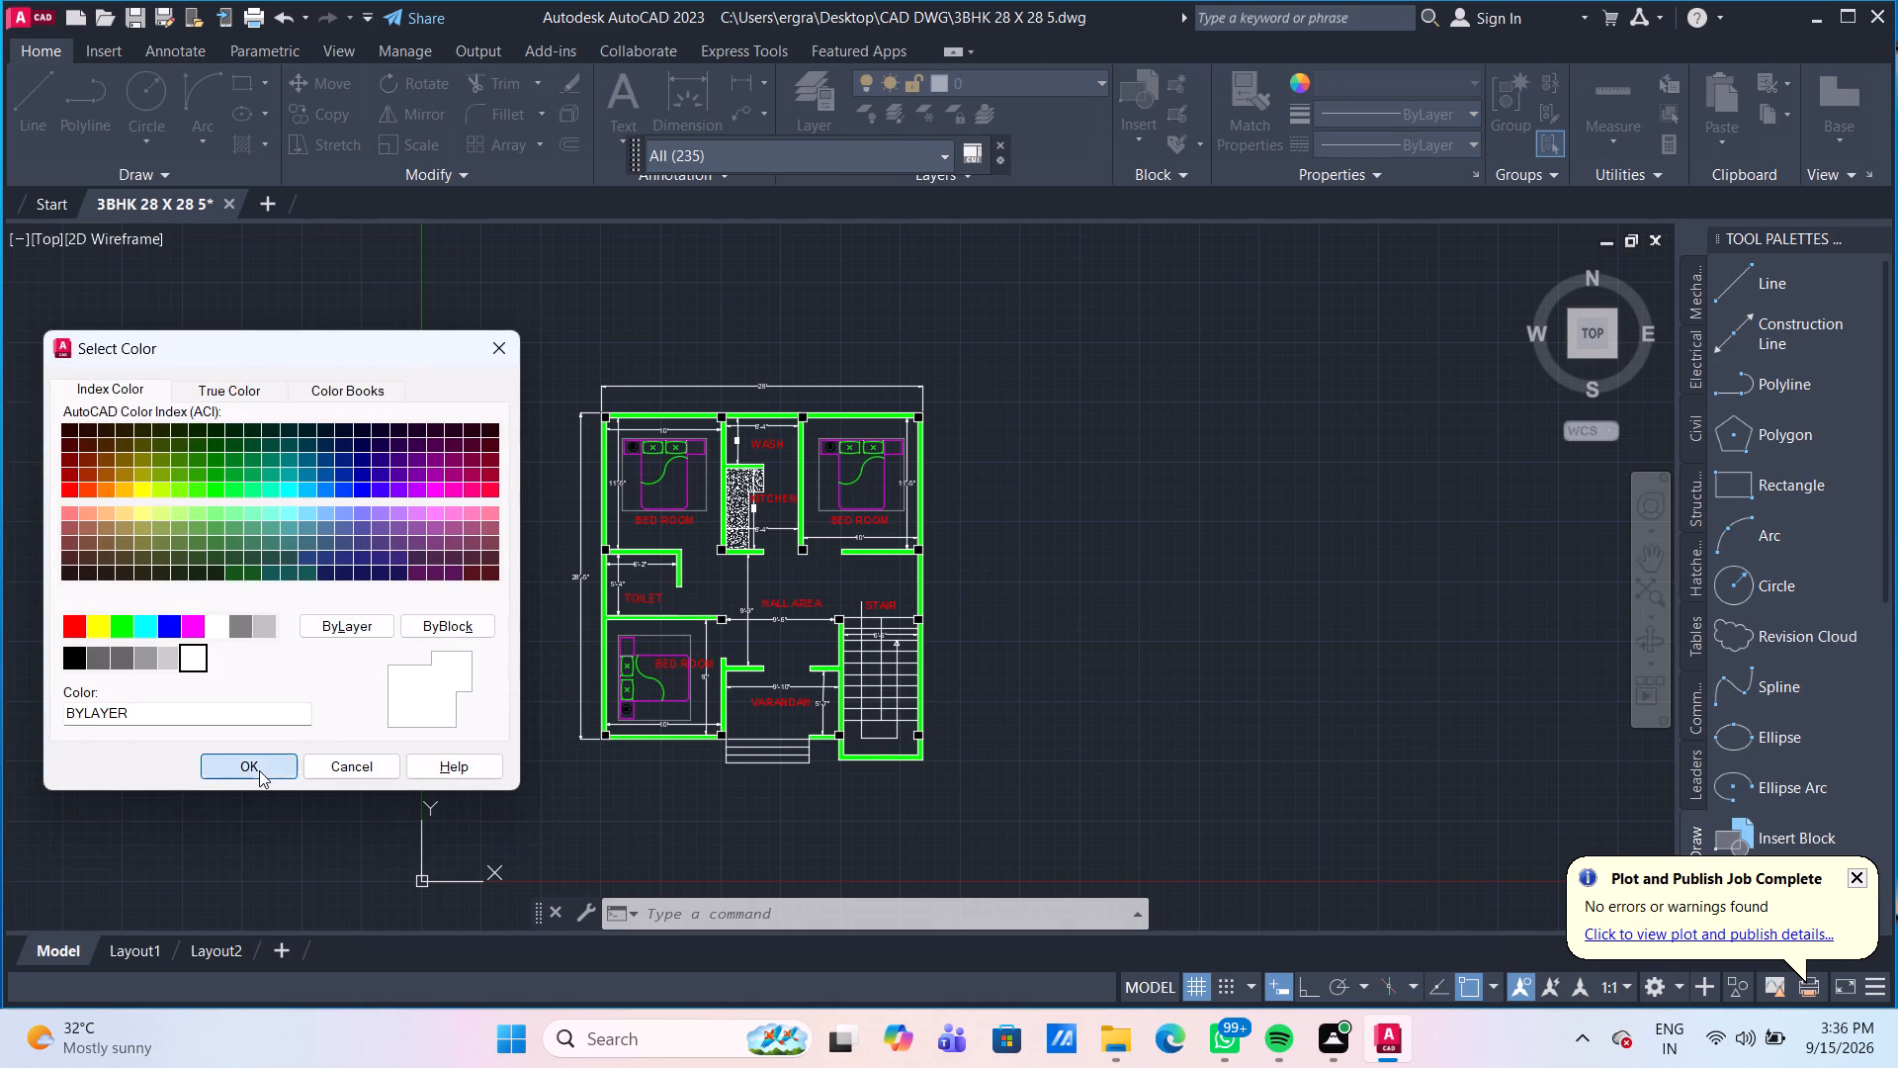
click(1023, 632)
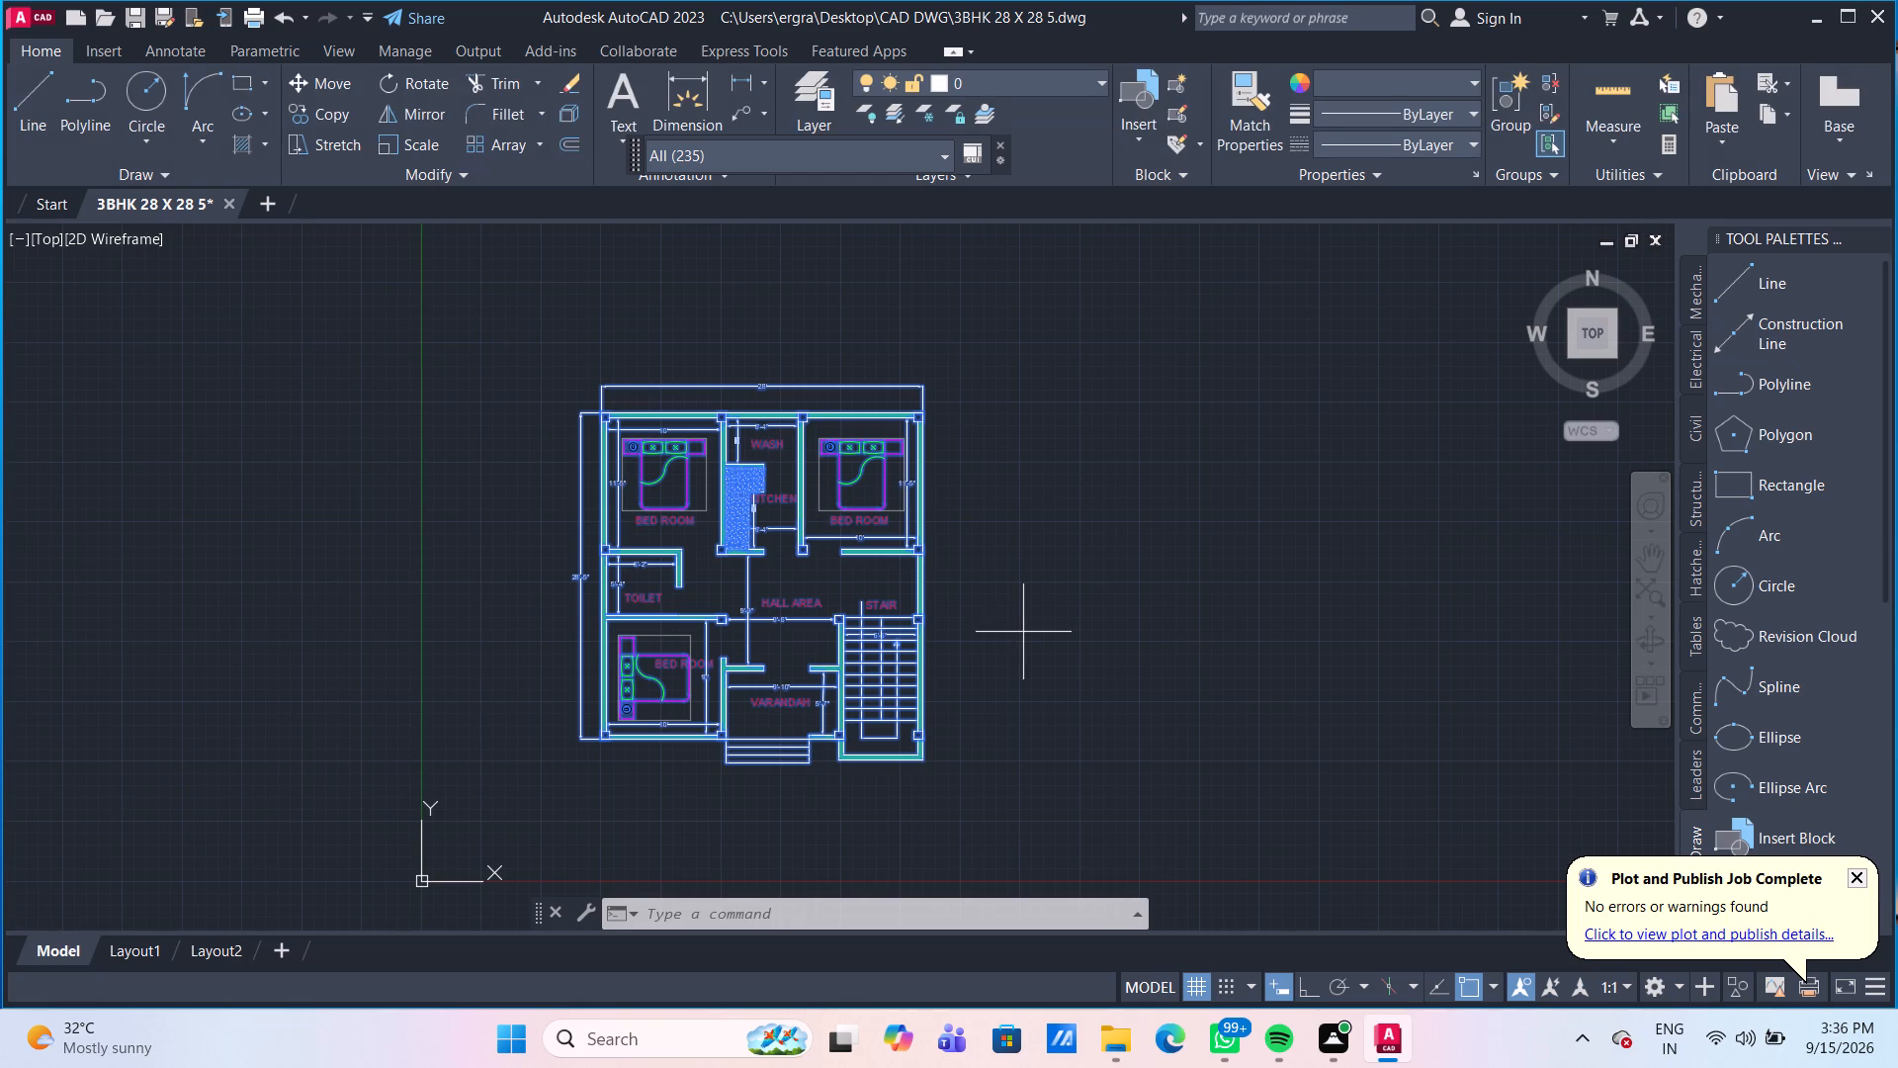
click(1020, 557)
key(Escape)
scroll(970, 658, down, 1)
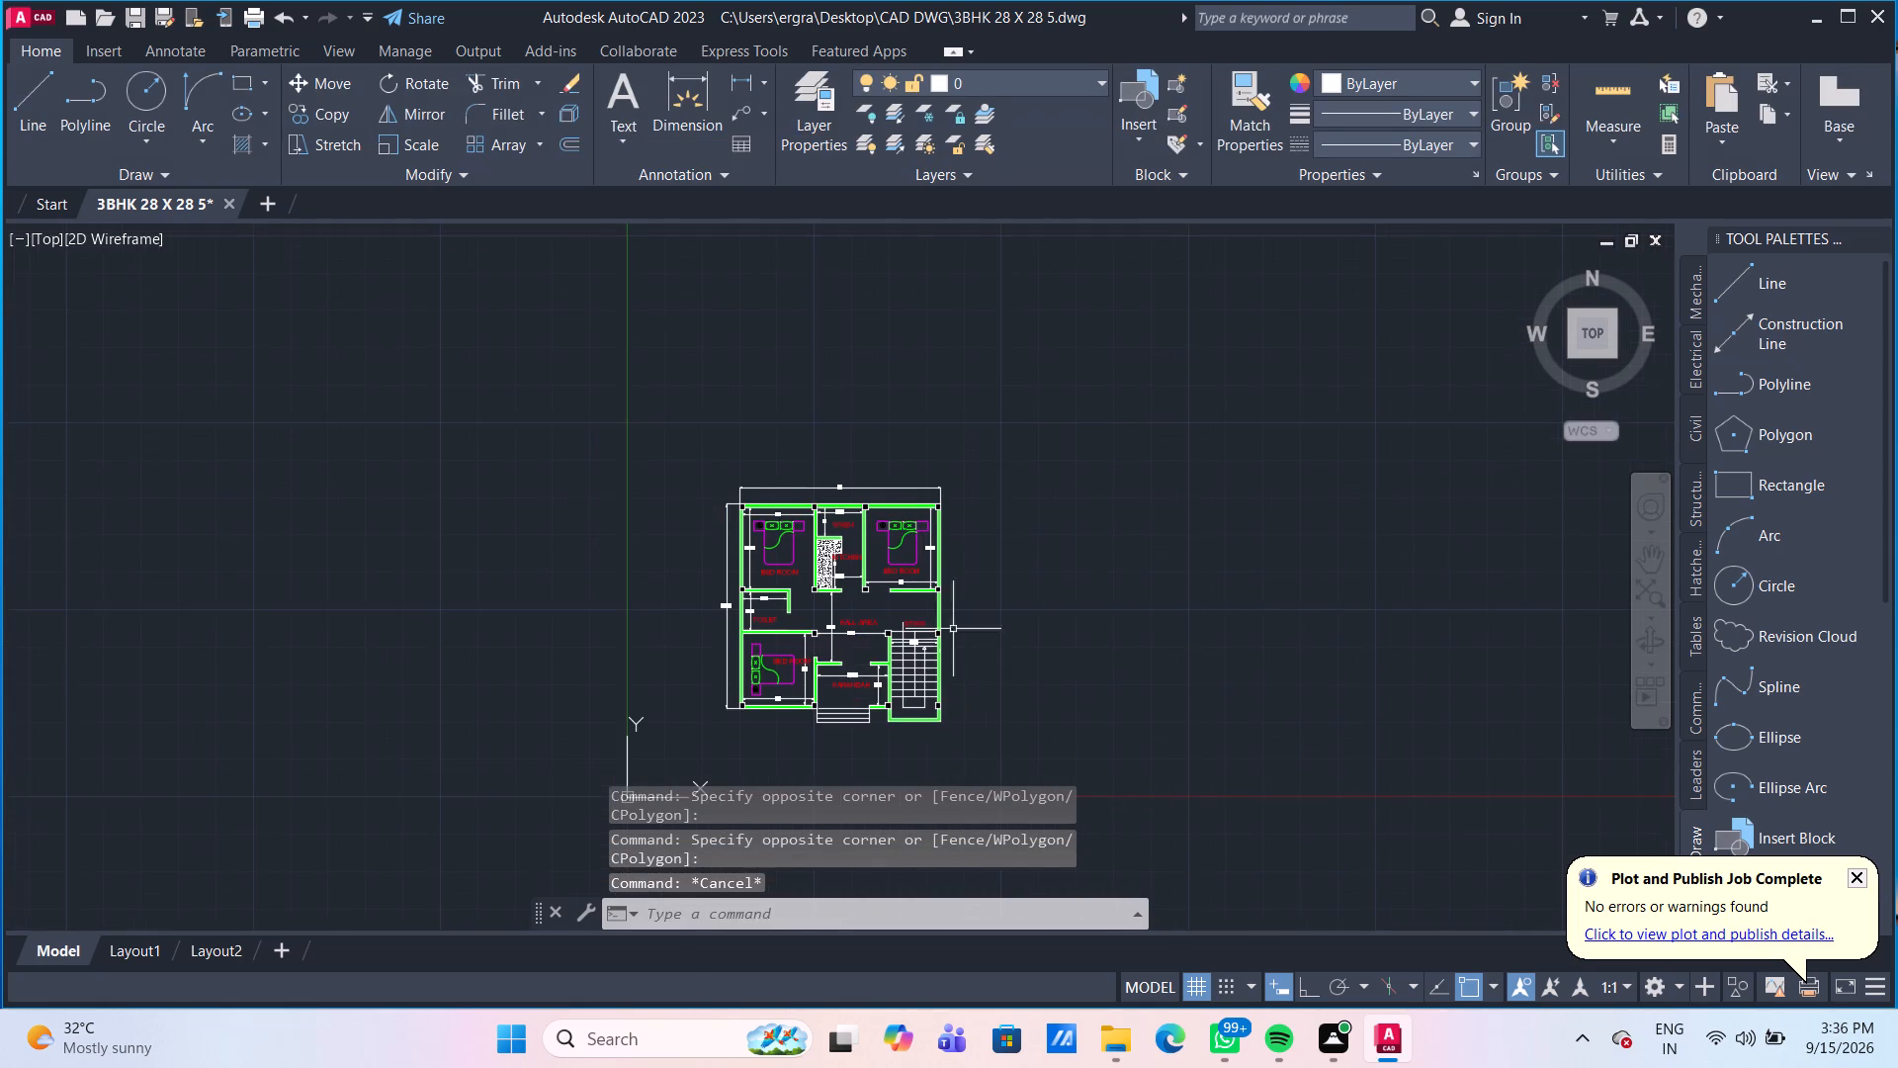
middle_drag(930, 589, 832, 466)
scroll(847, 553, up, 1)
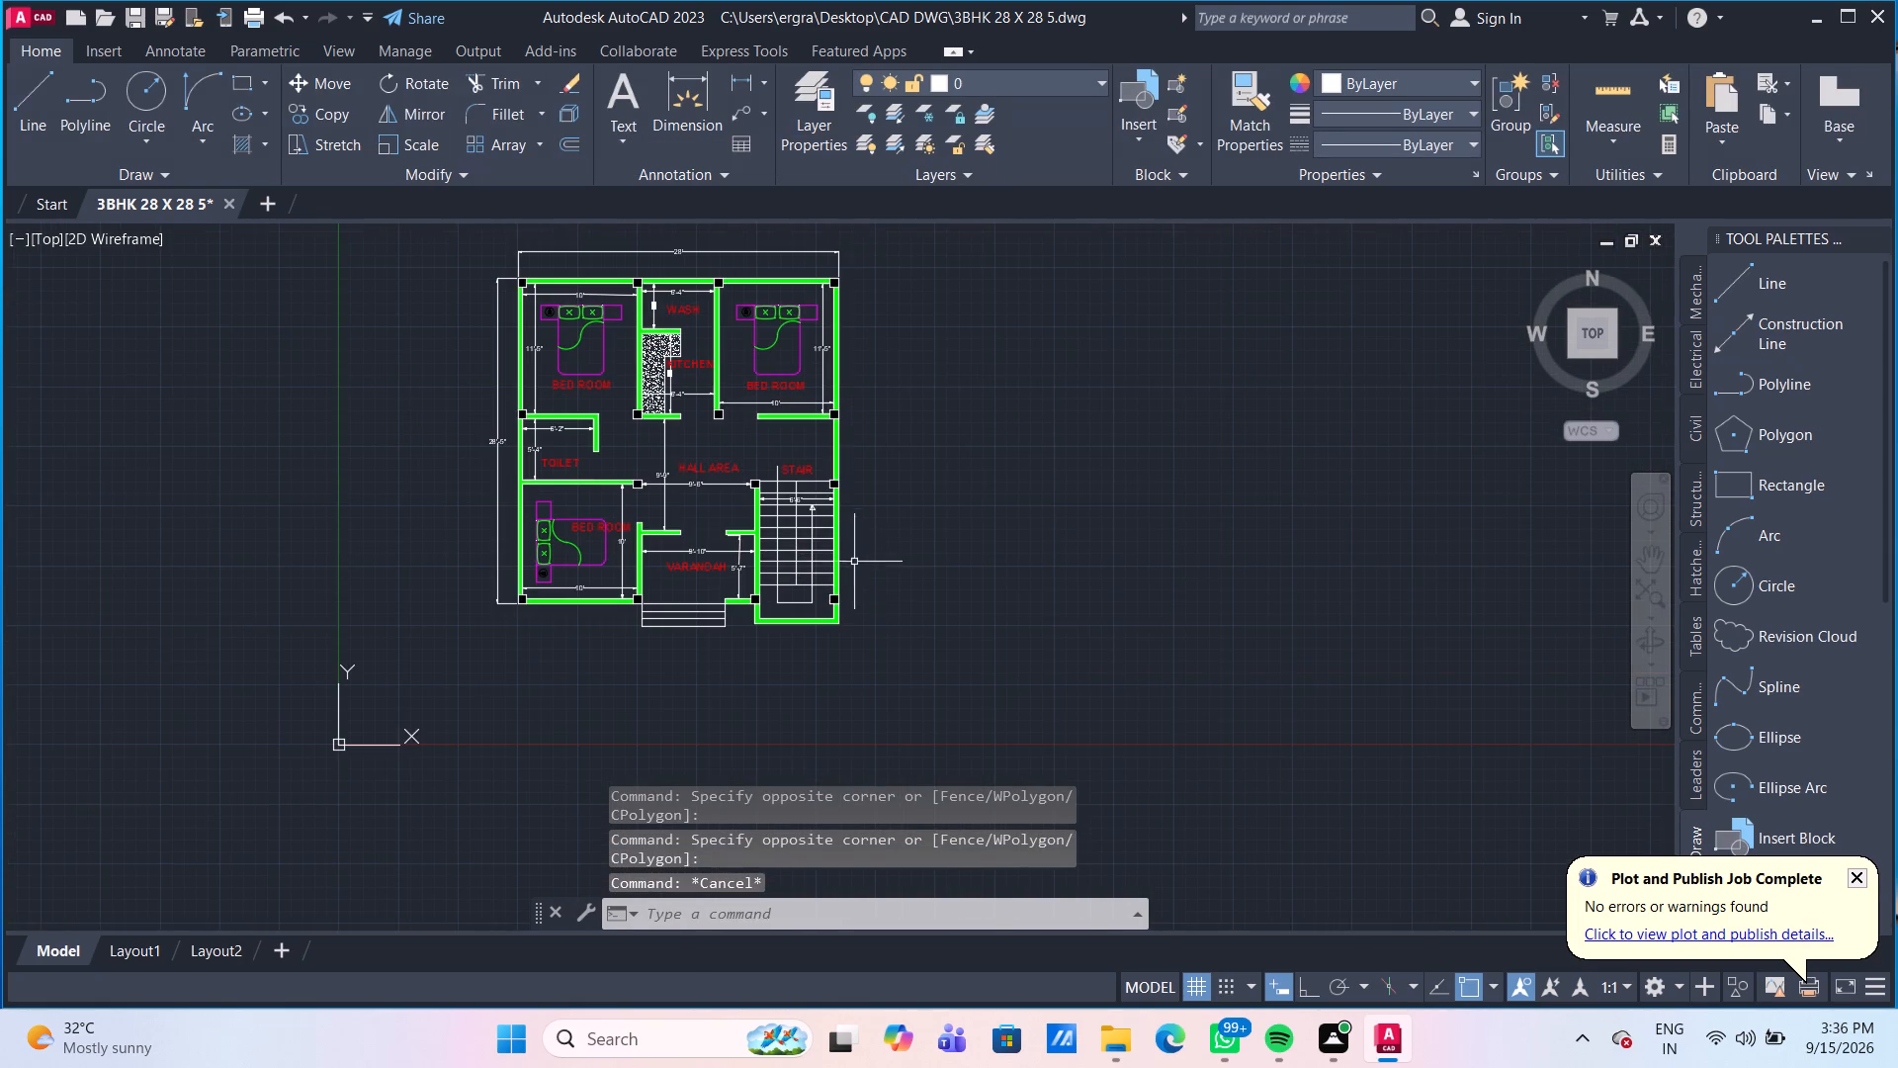
Start a plot of the drawing using DWG To PDF.pc3 and ISO A4 (297.00 x 210.00 MM) paper.
middle_drag(882, 574, 893, 620)
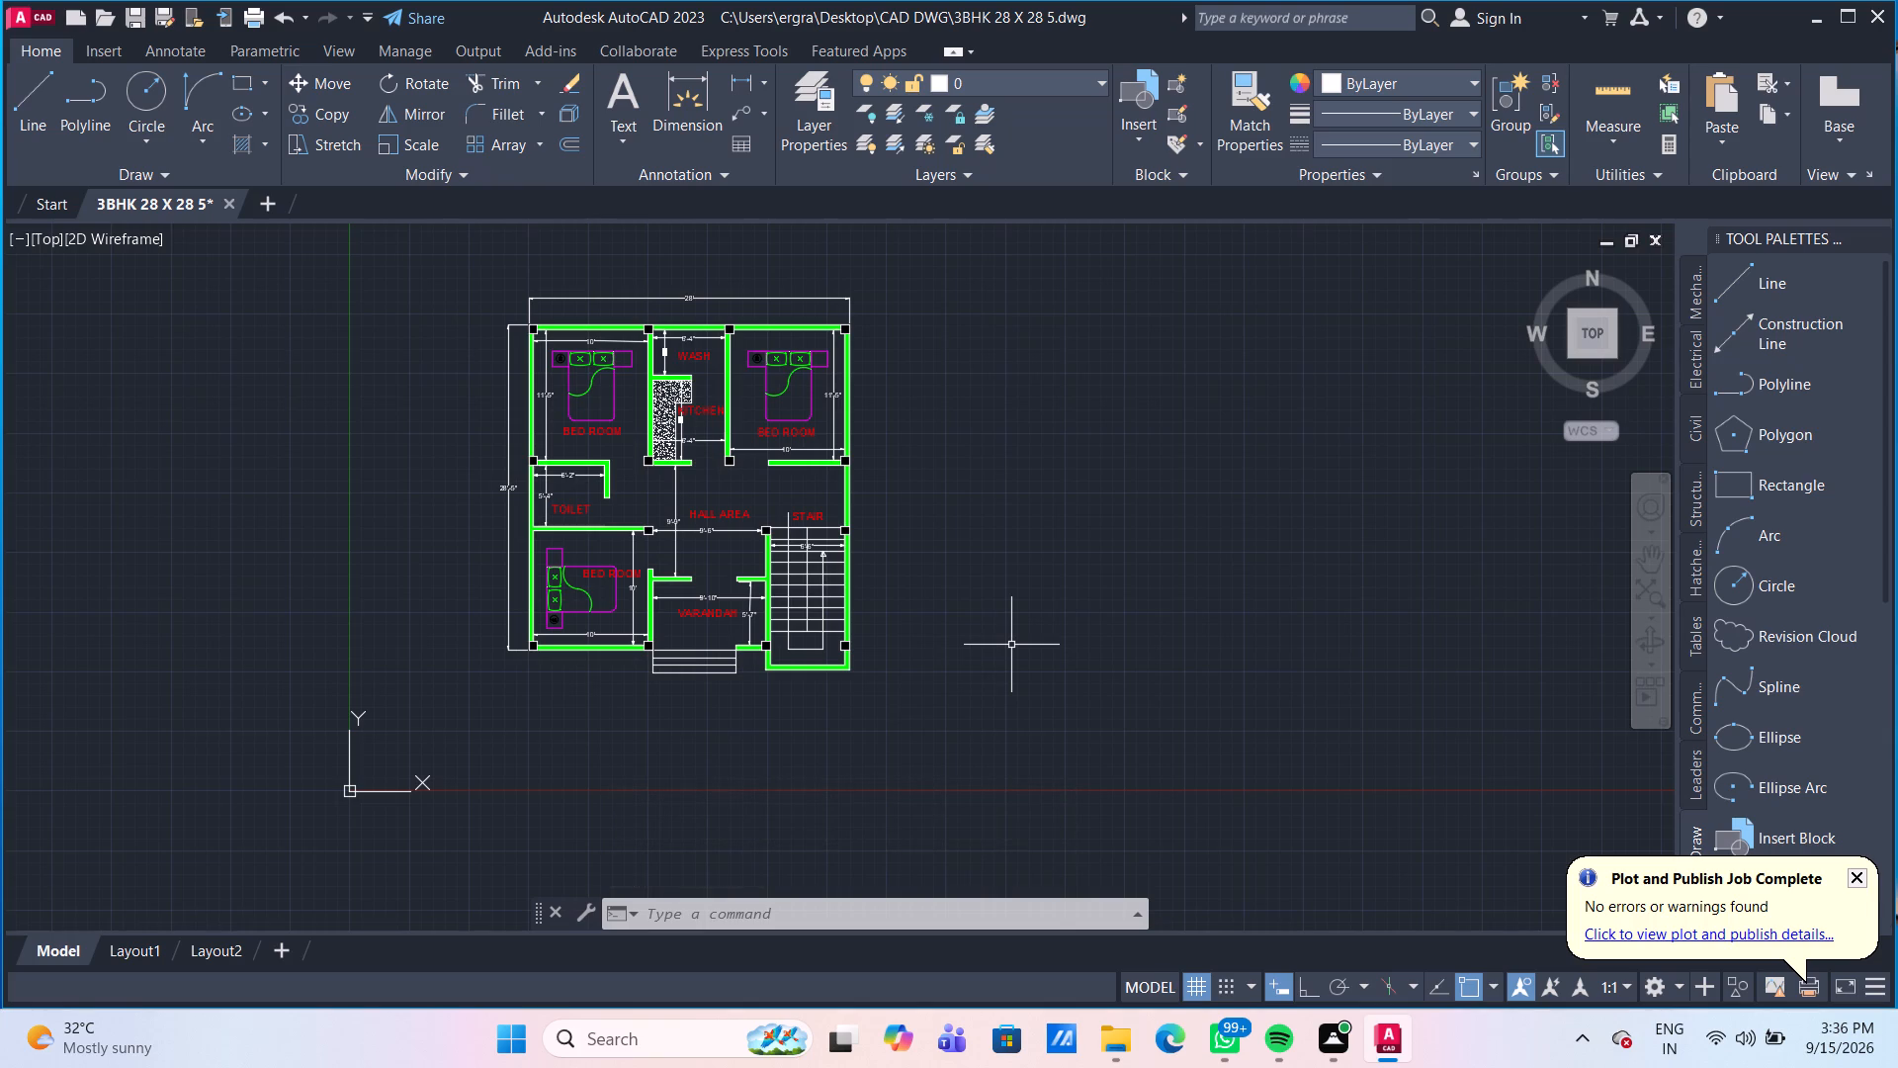
text(PLOT)
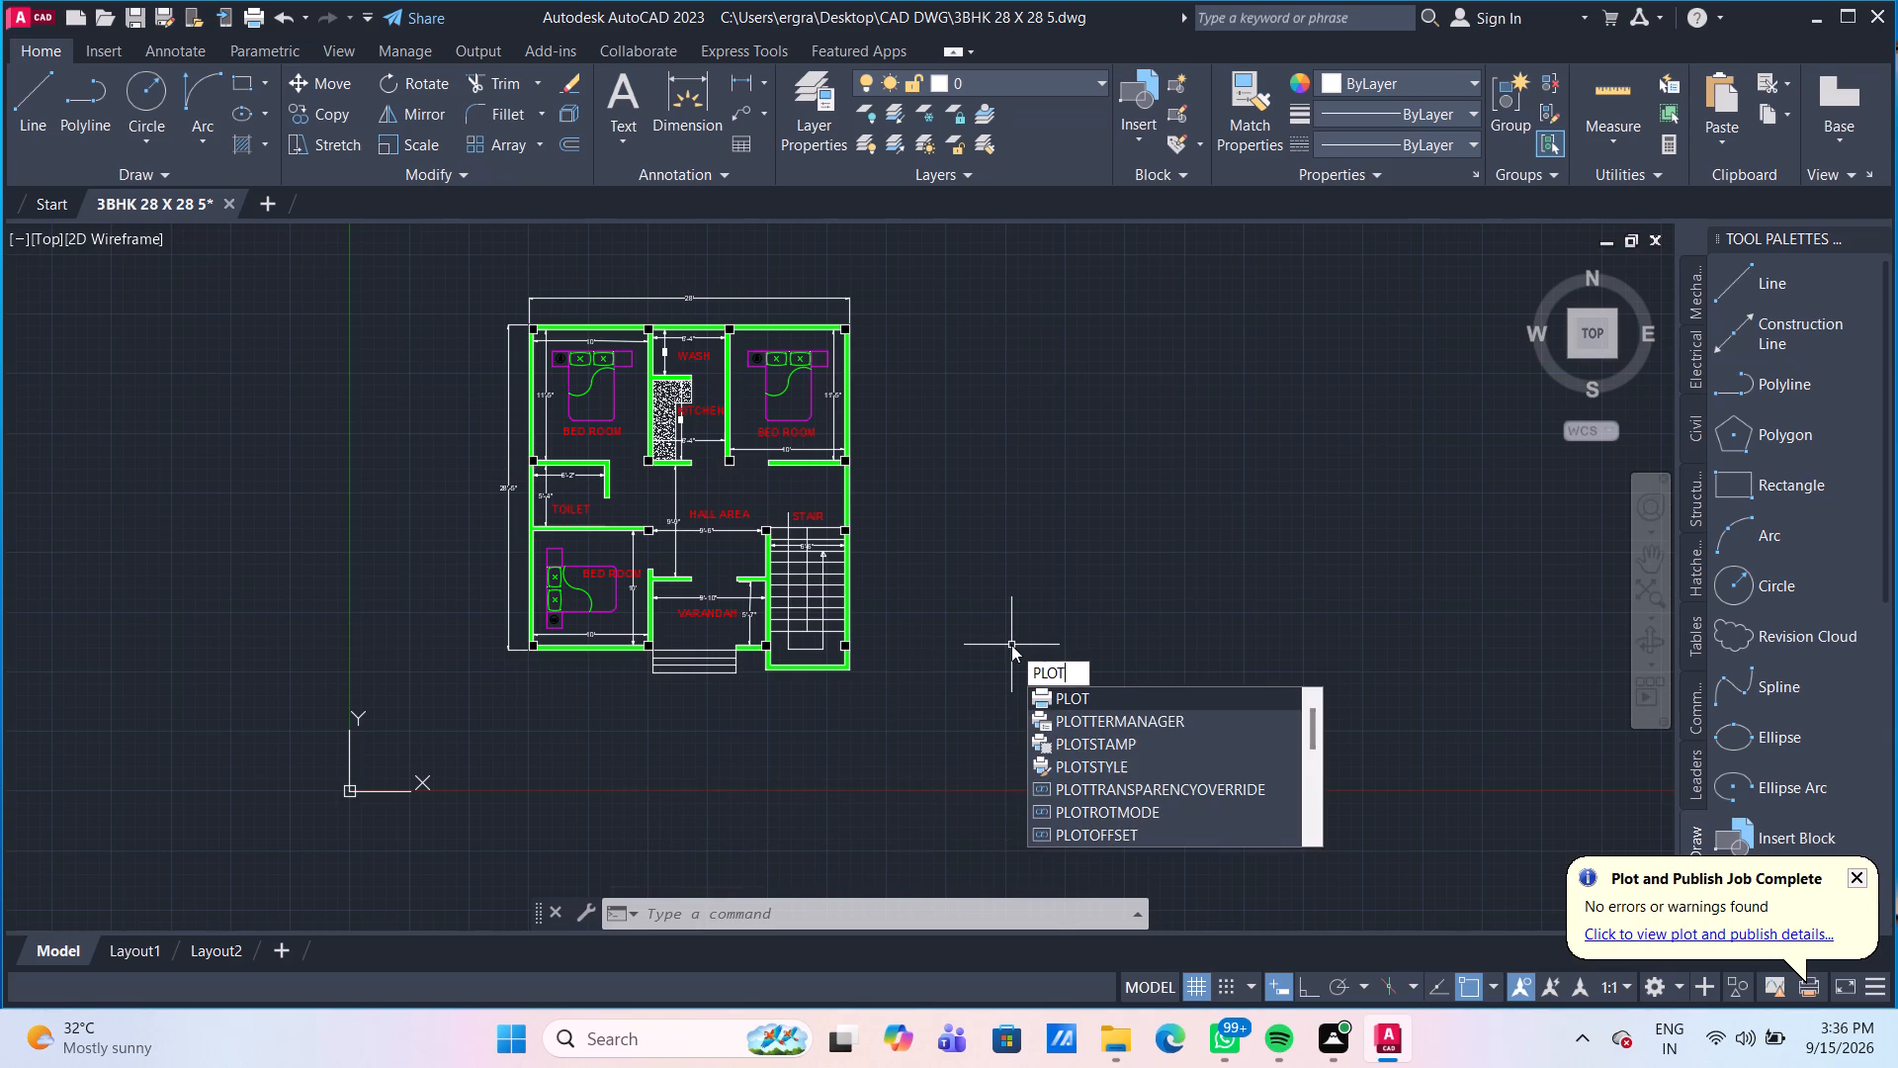
click(1075, 695)
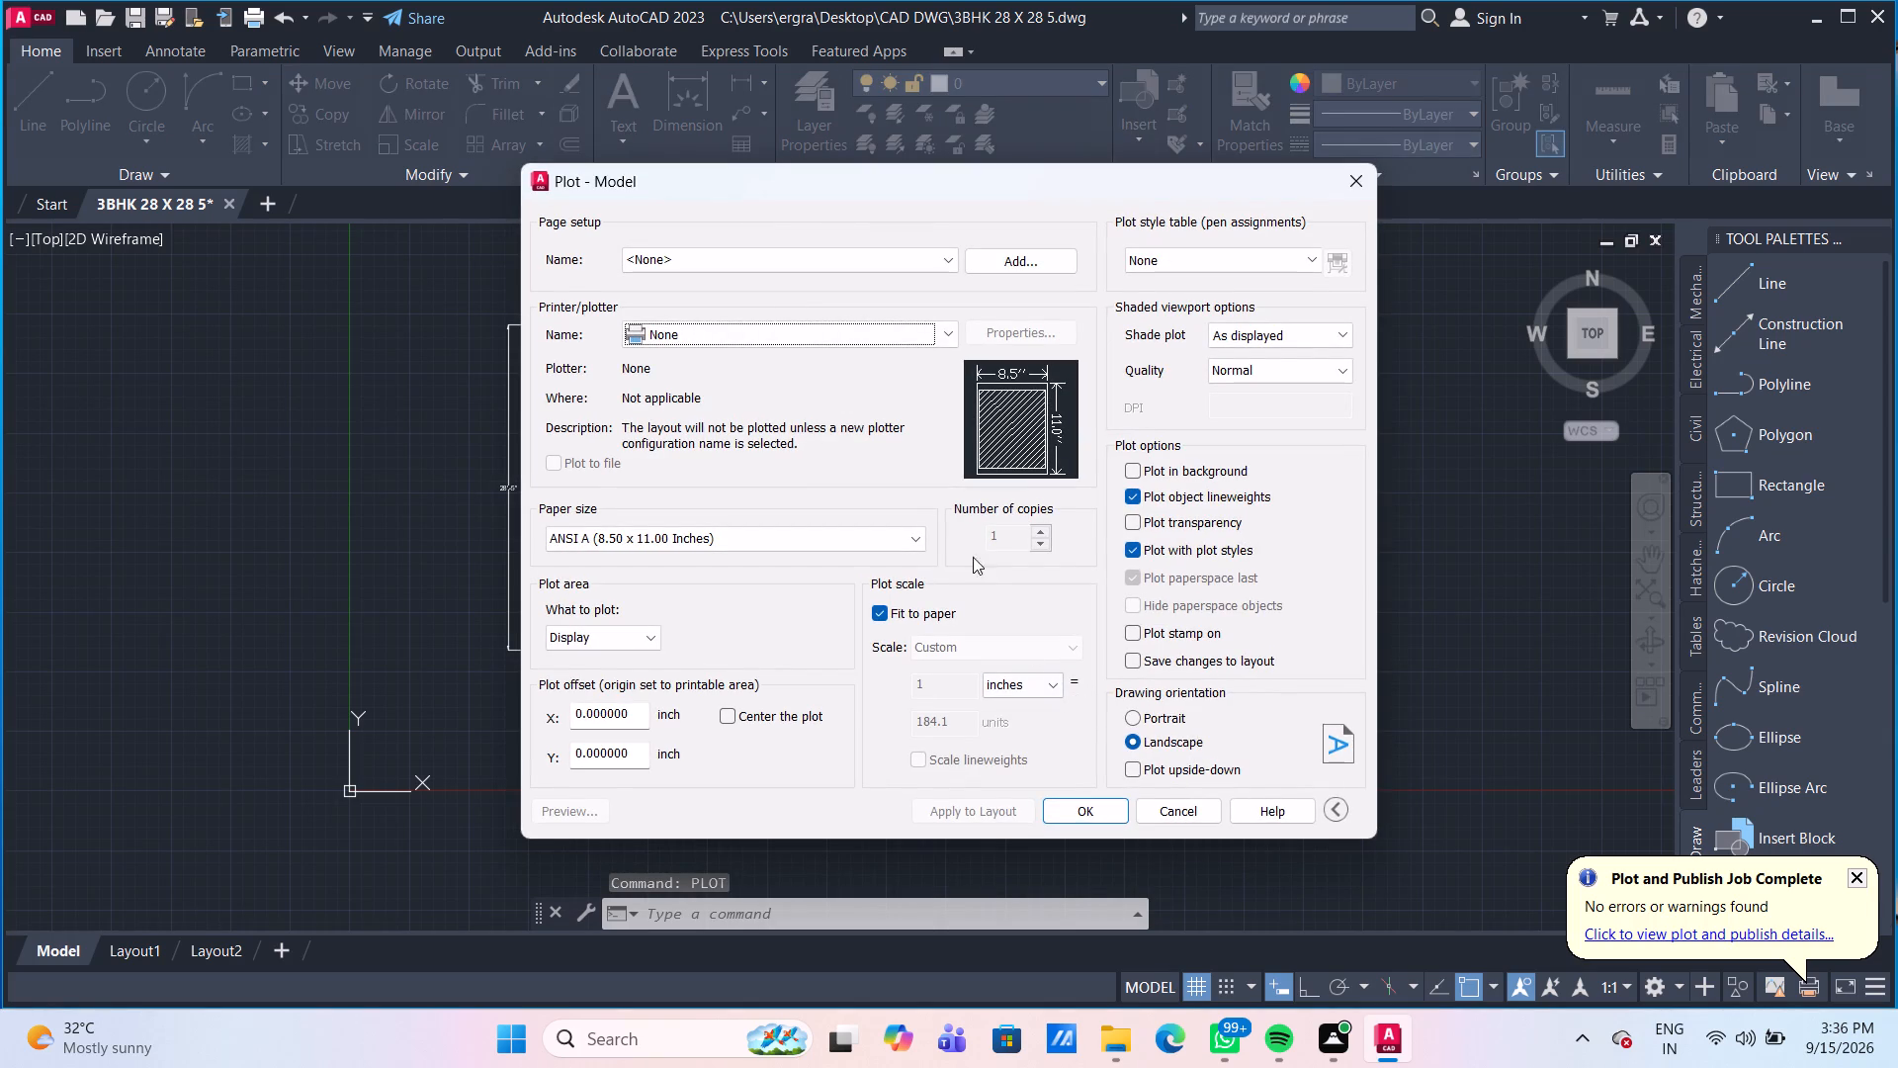
click(896, 336)
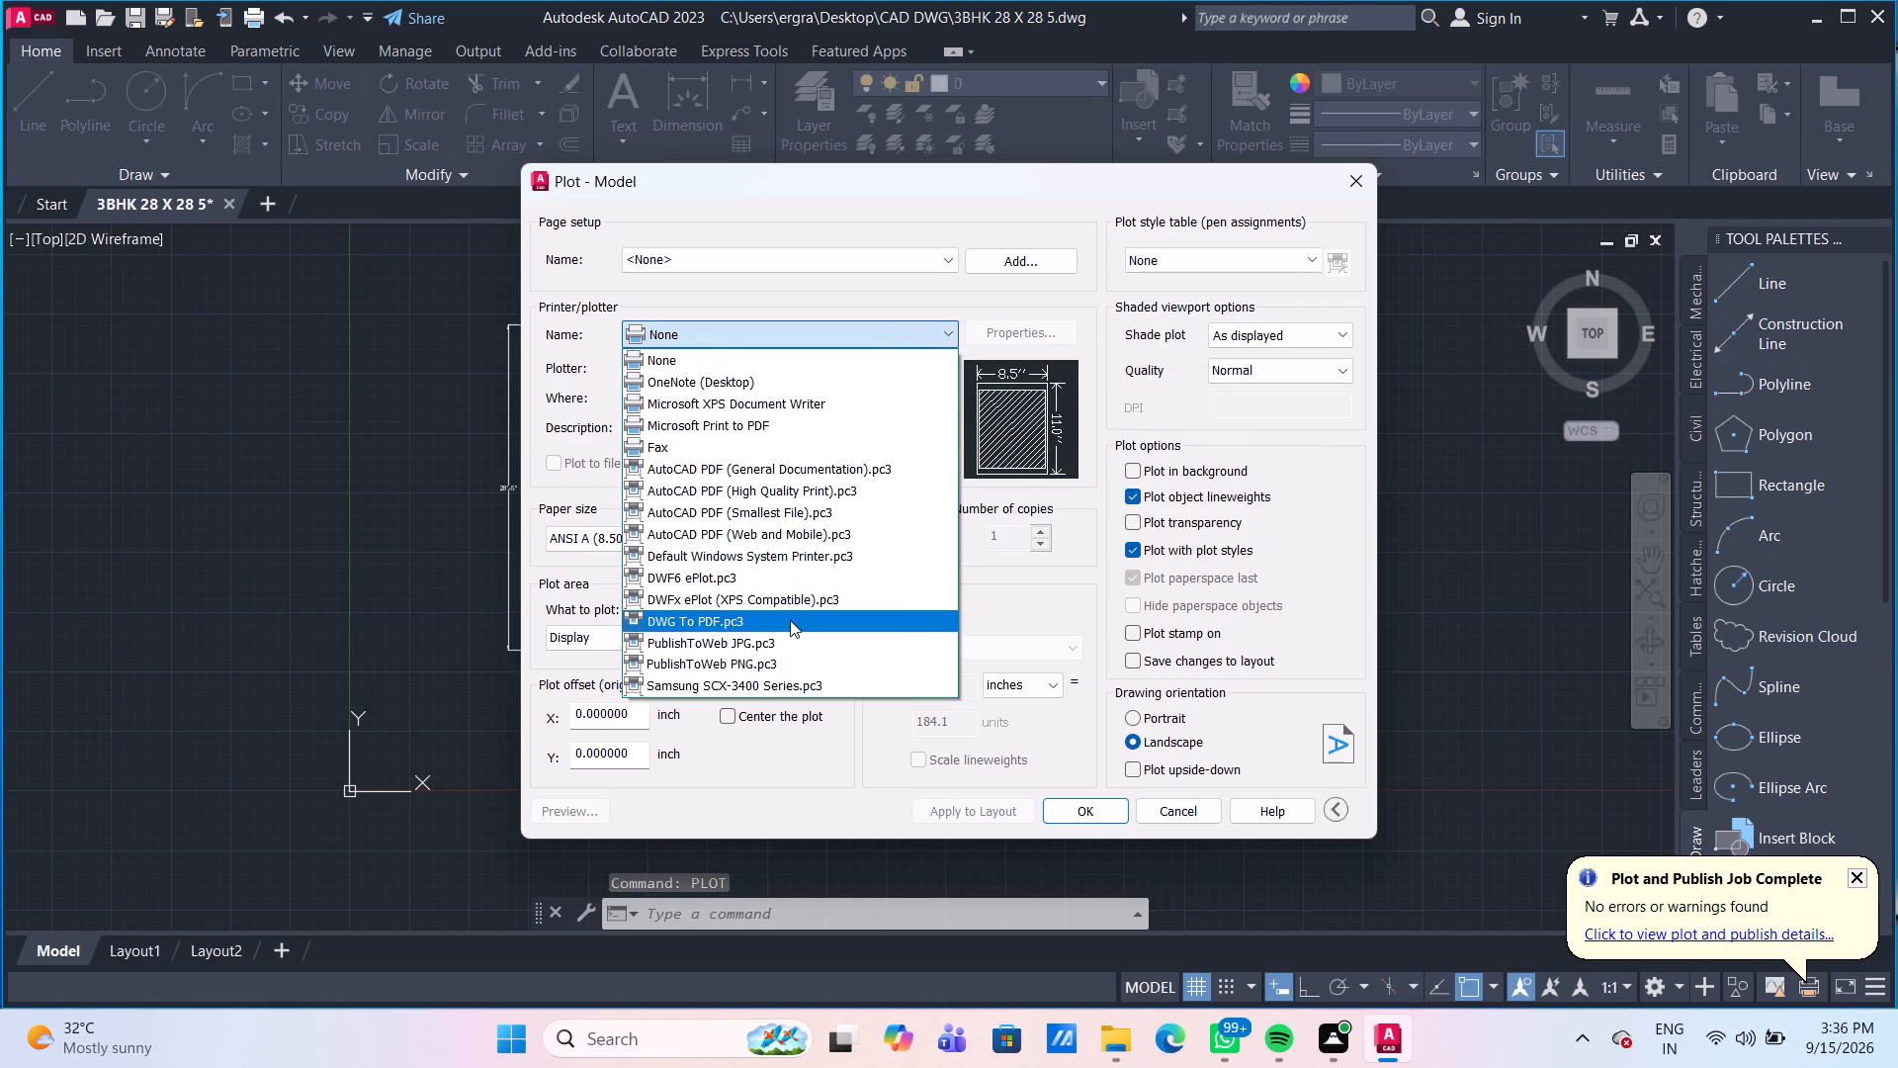
click(790, 620)
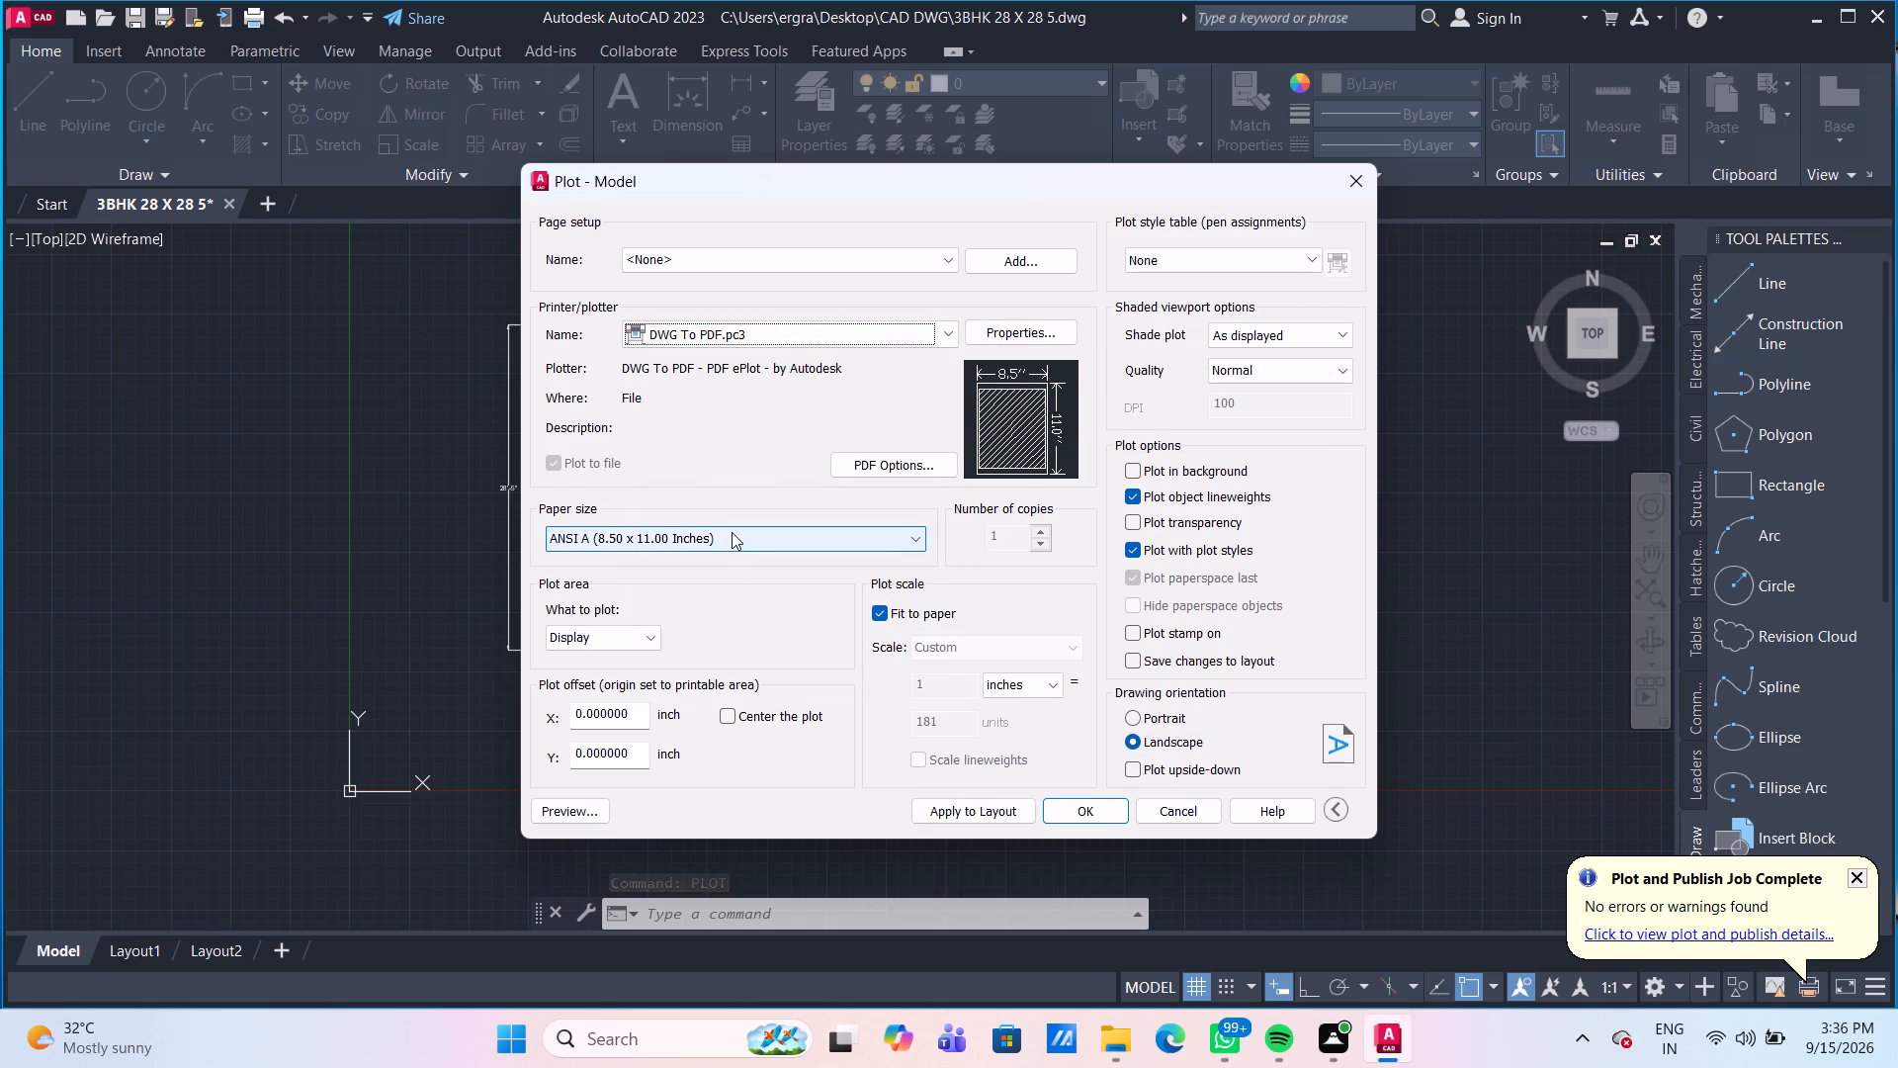
click(732, 532)
scroll(627, 868, down, 7)
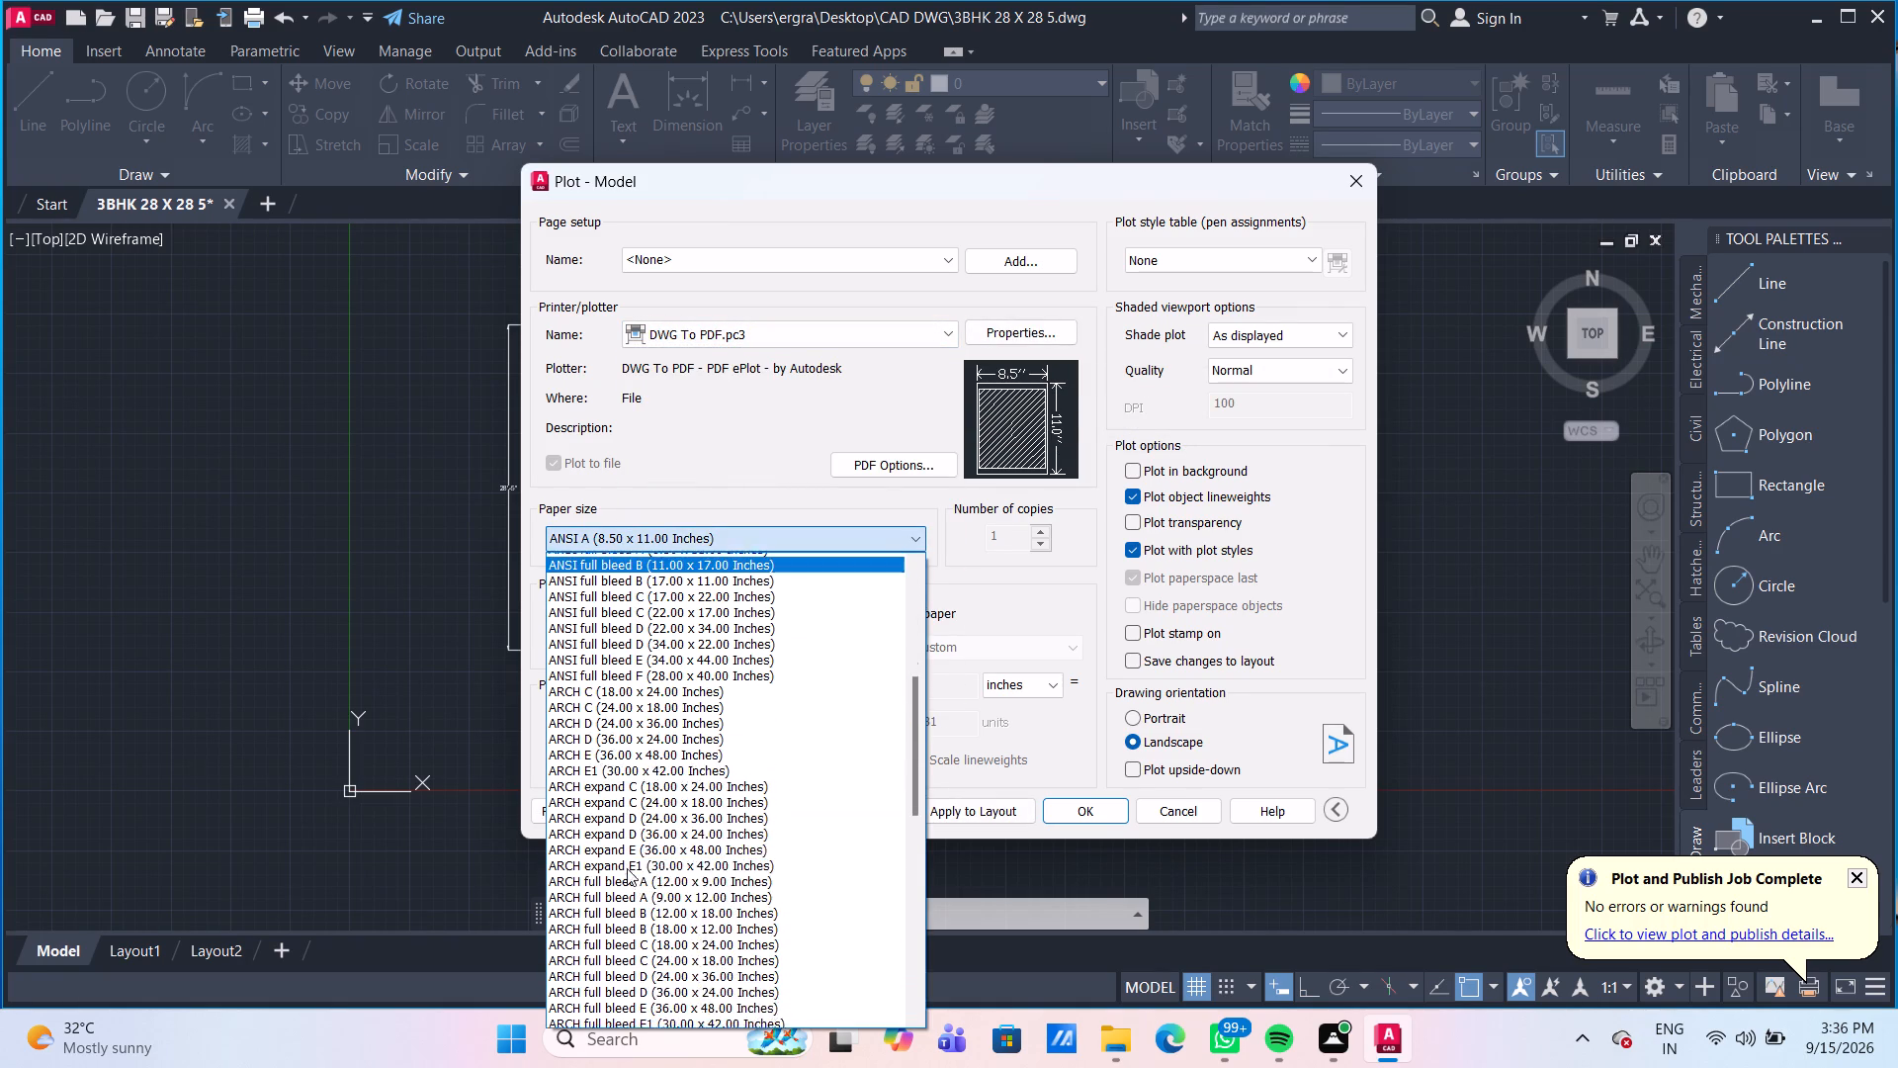
scroll(627, 868, down, 5)
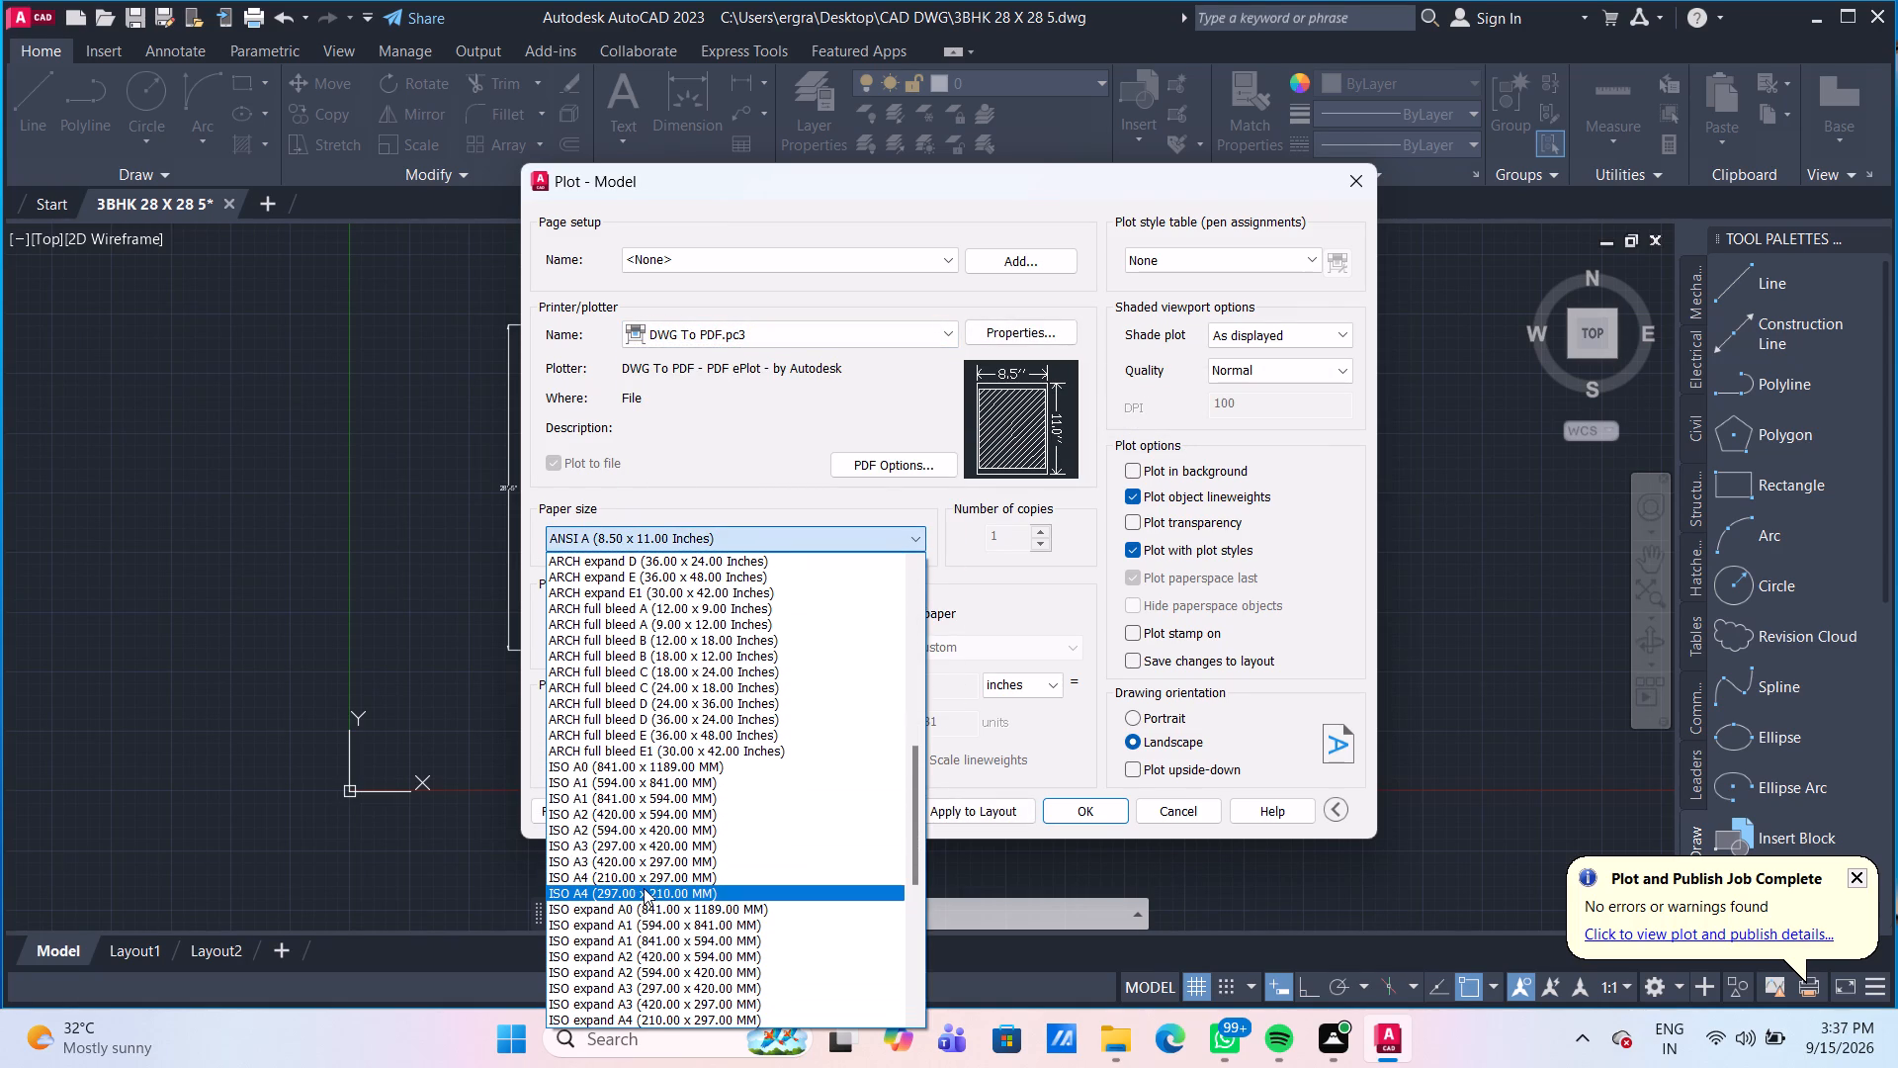
click(647, 890)
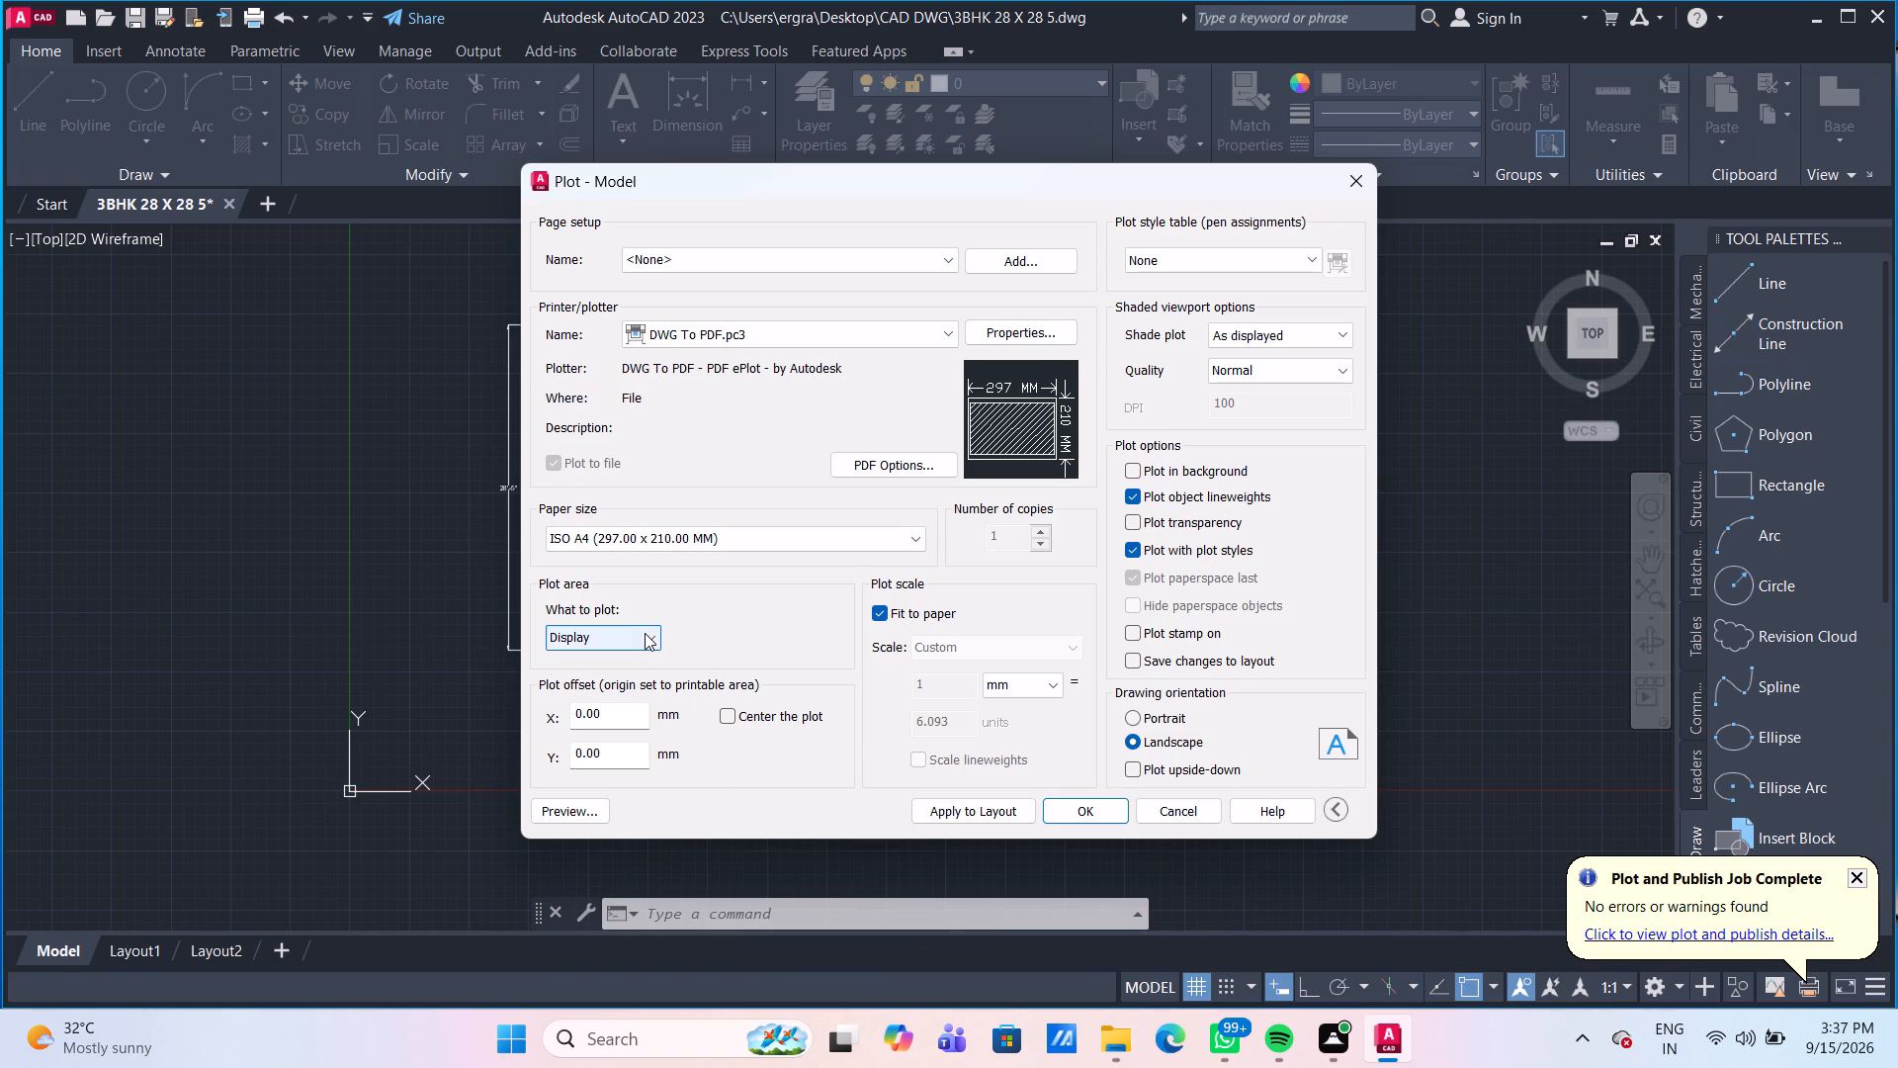
Define the plot area as a window enclosing the whole floor plan with its outer dimensions, and center the plot.
click(645, 633)
click(627, 711)
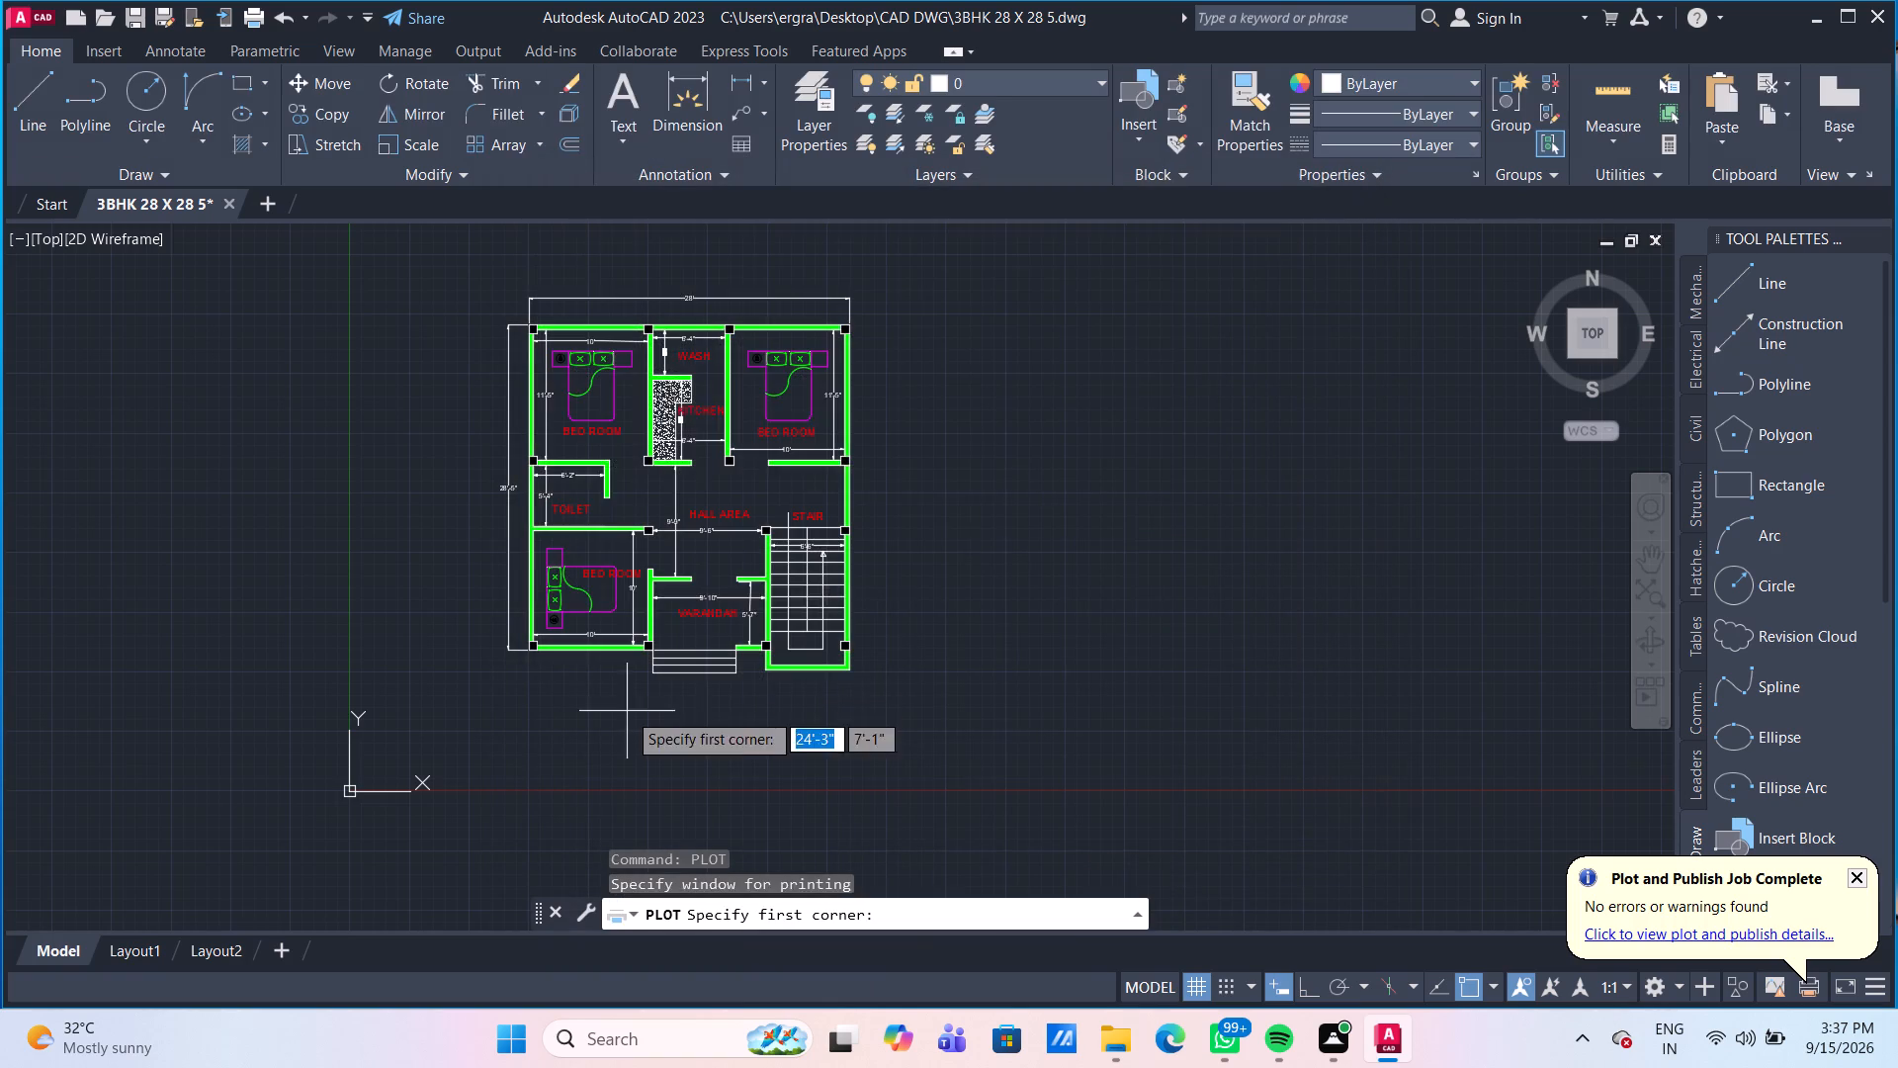
click(492, 272)
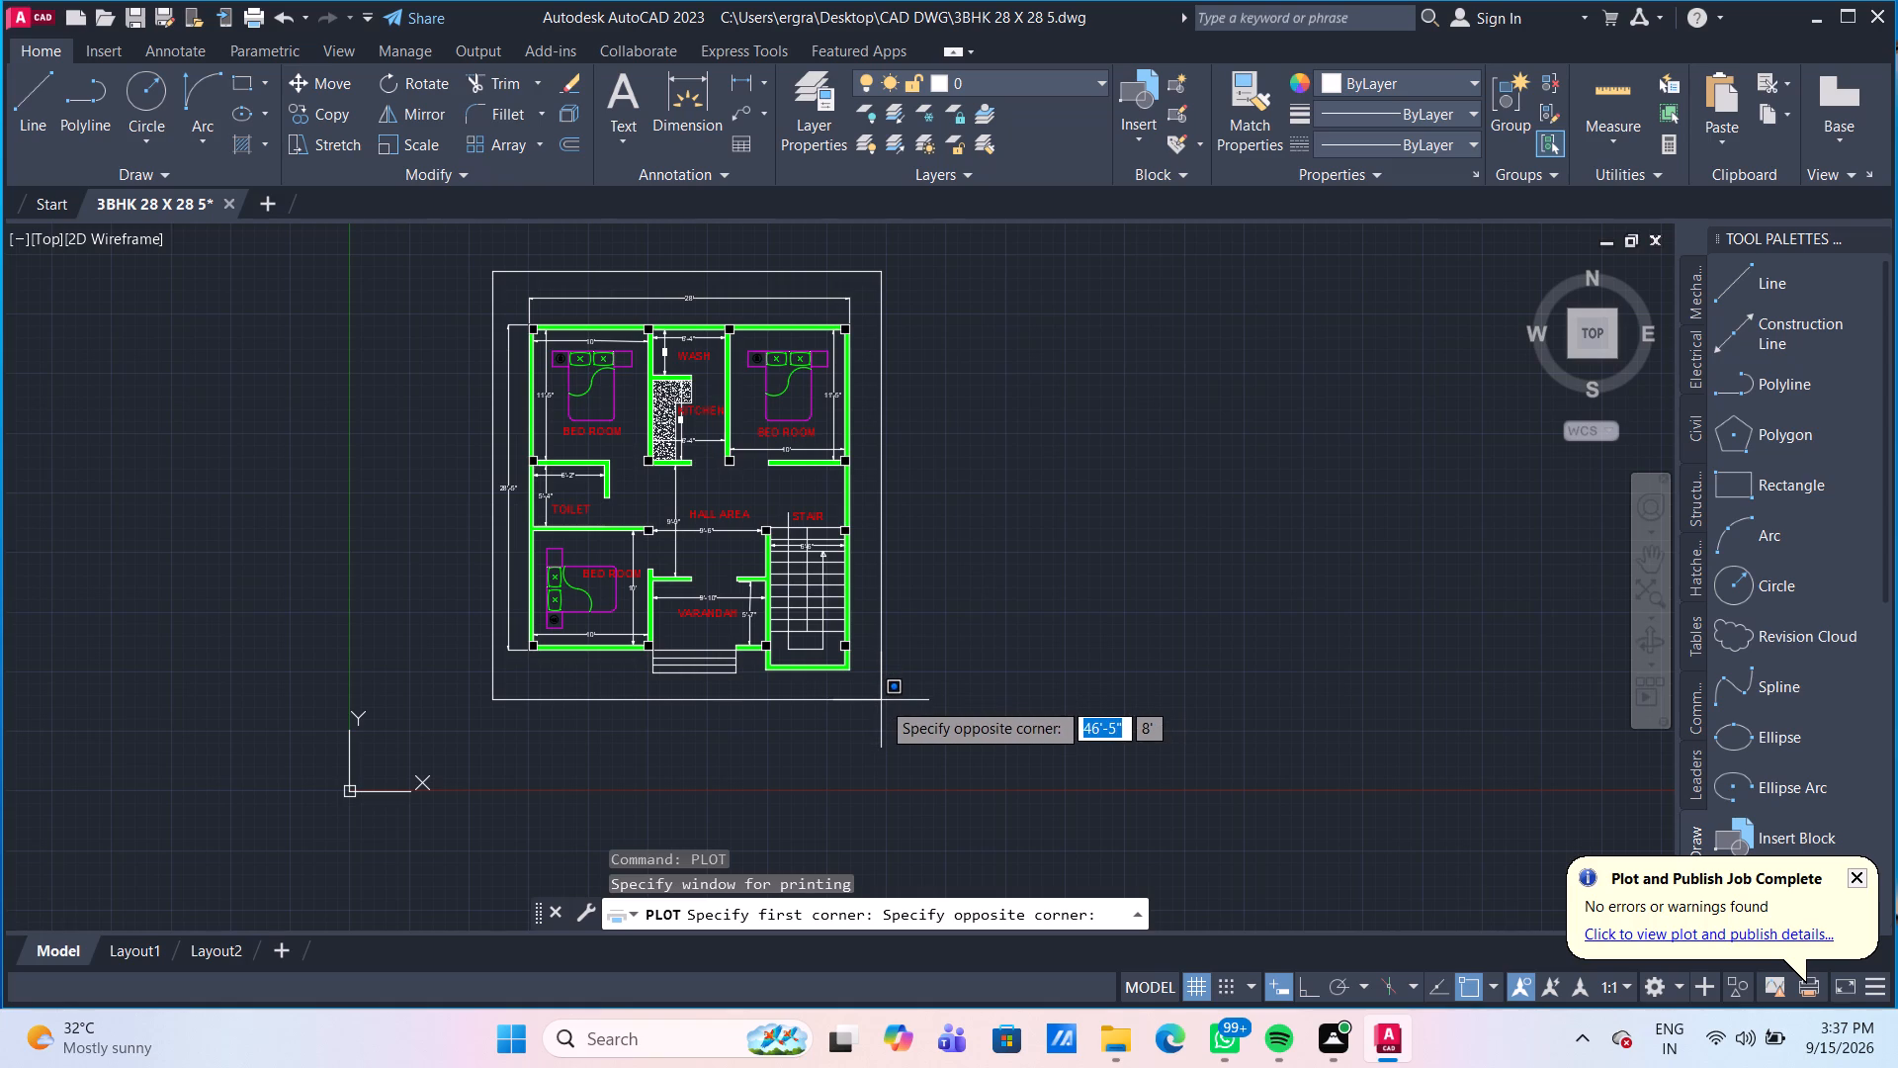
click(881, 700)
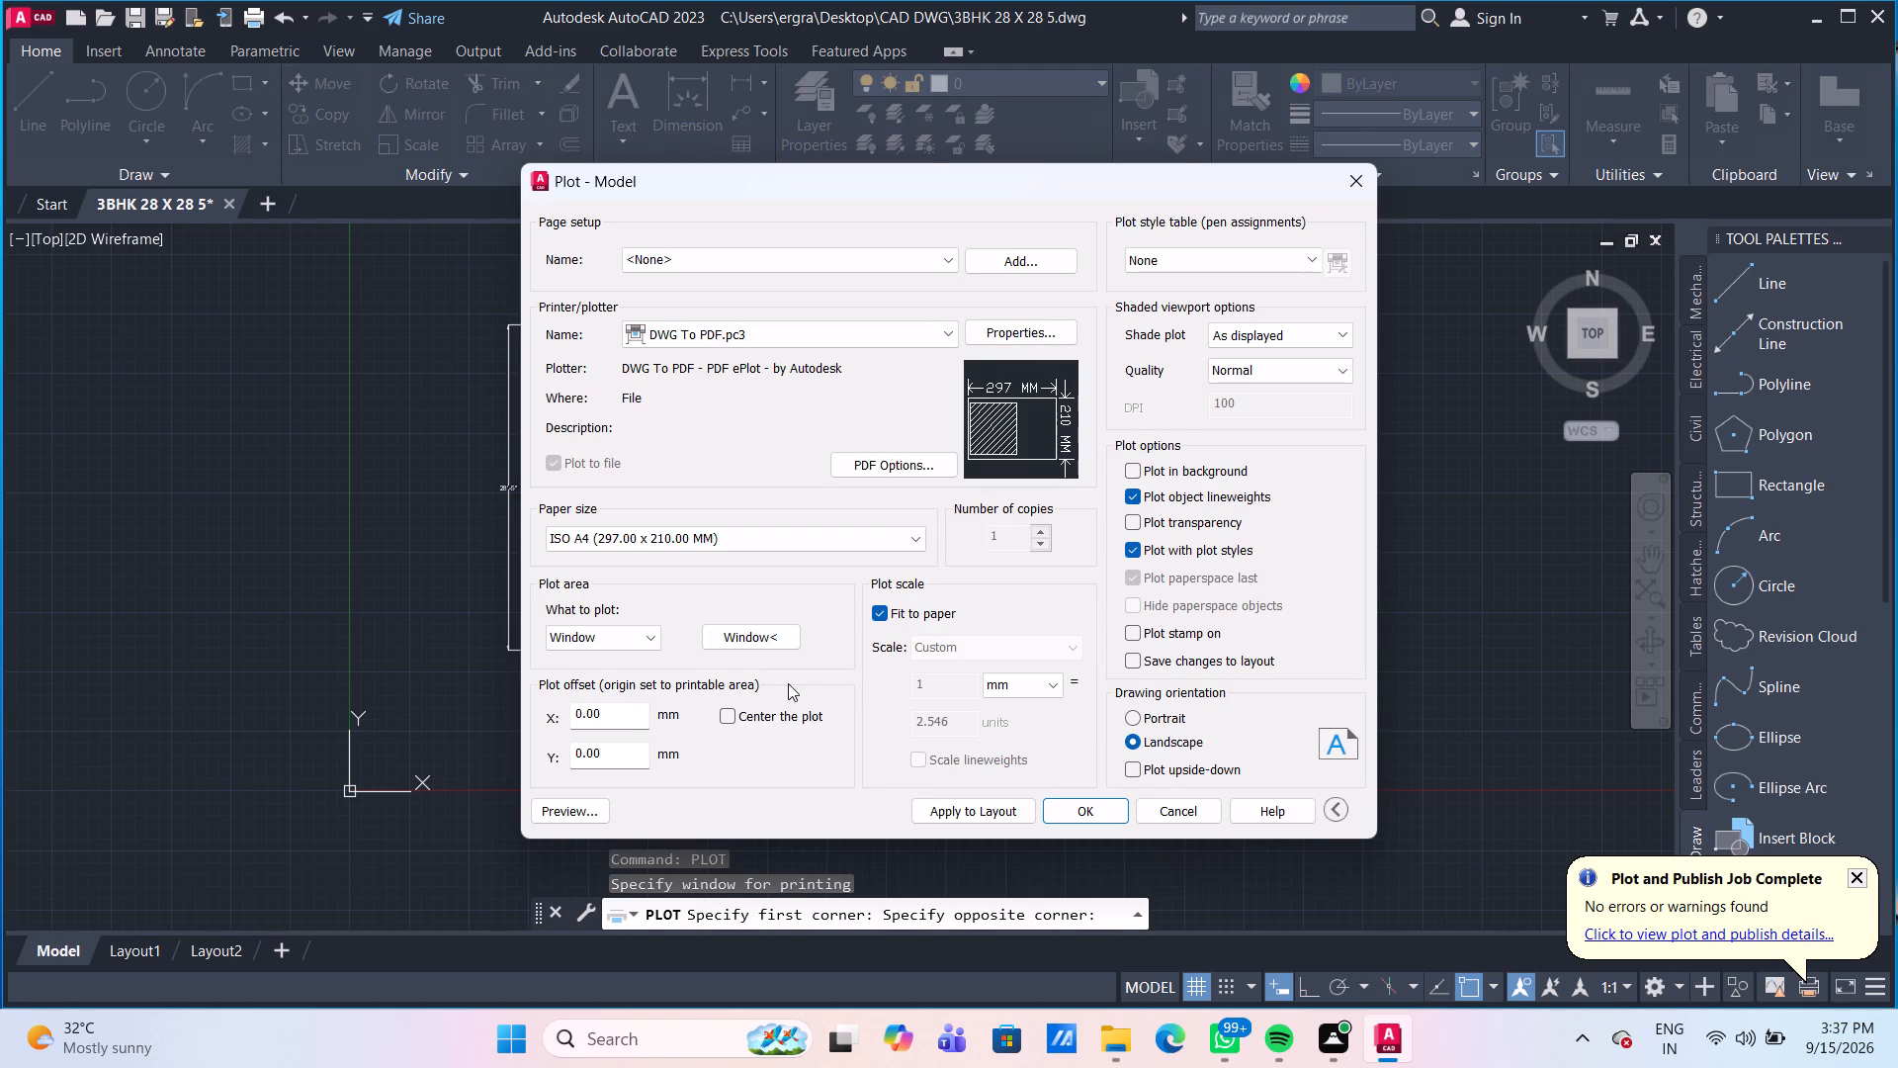
click(725, 712)
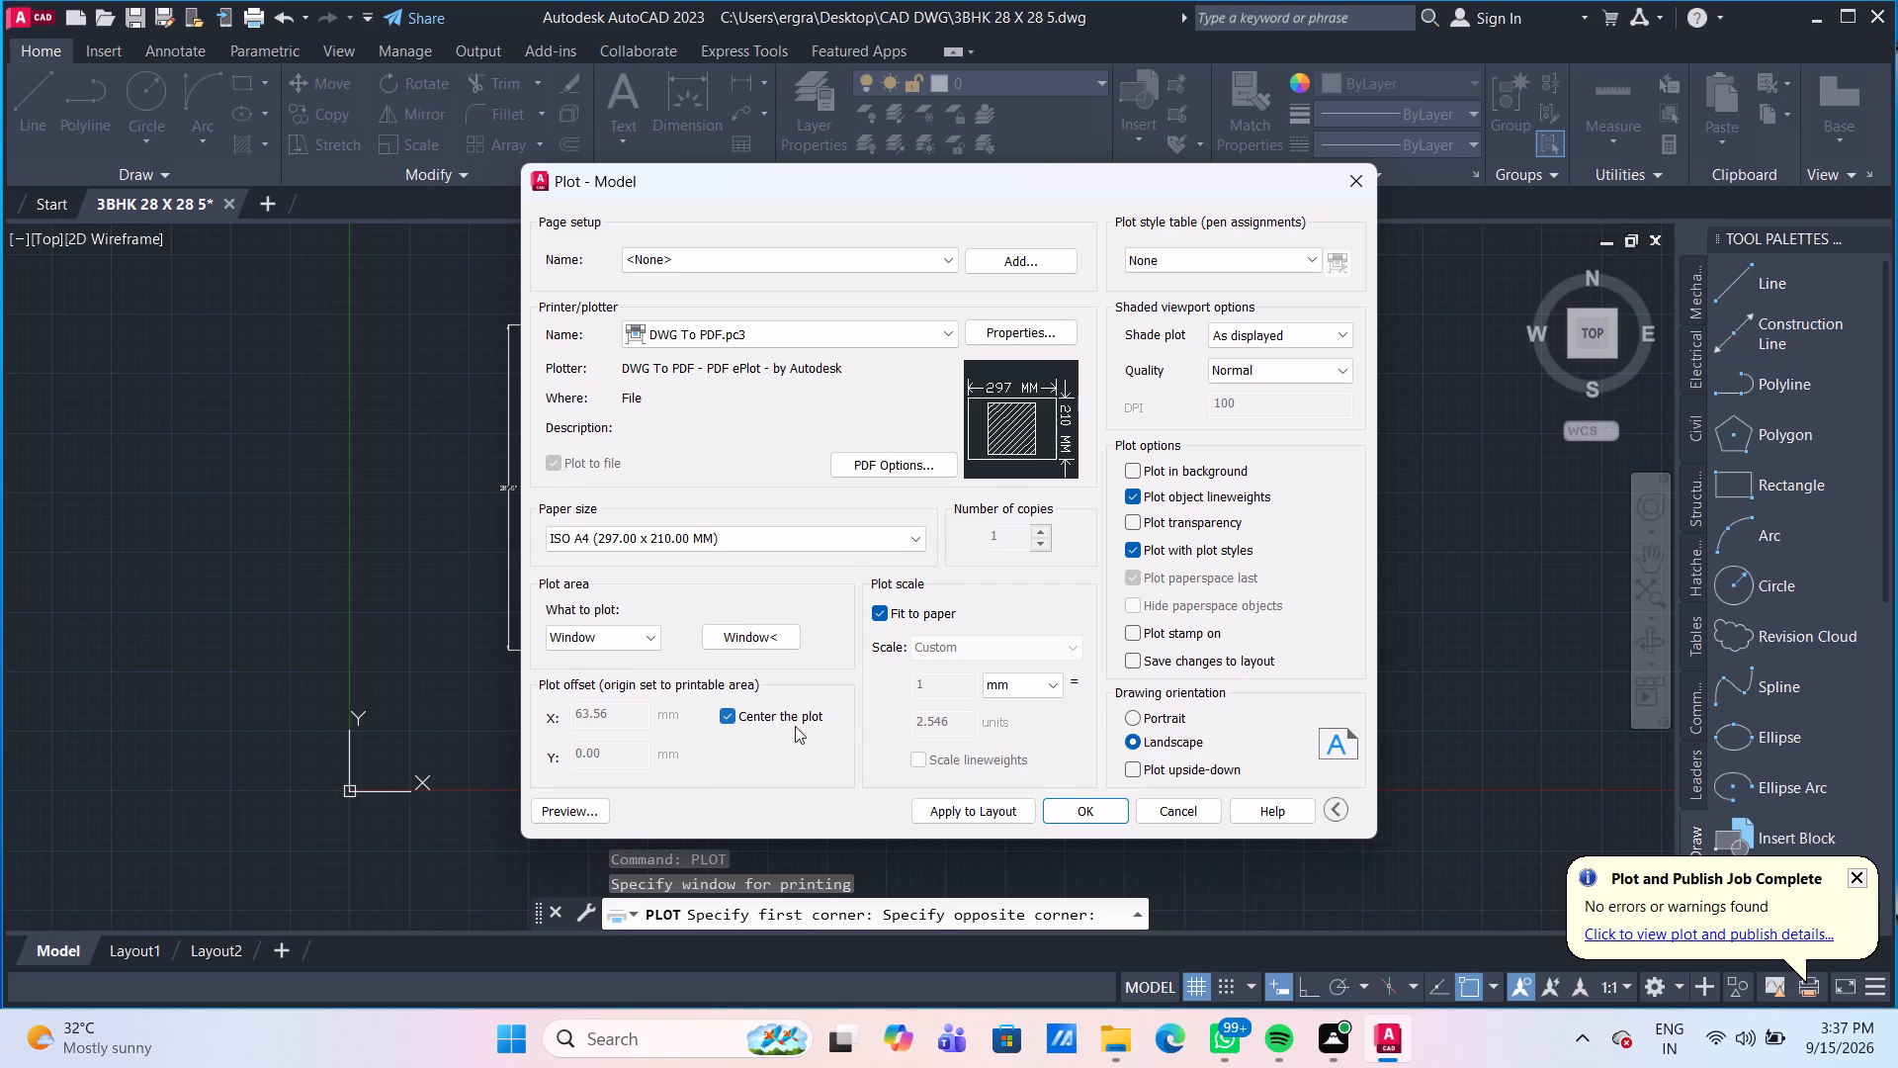
Plot to the CDA PDF folder under the file name 3BHK 28 X 28 5 RECIDENTIAL -Model.
click(1079, 806)
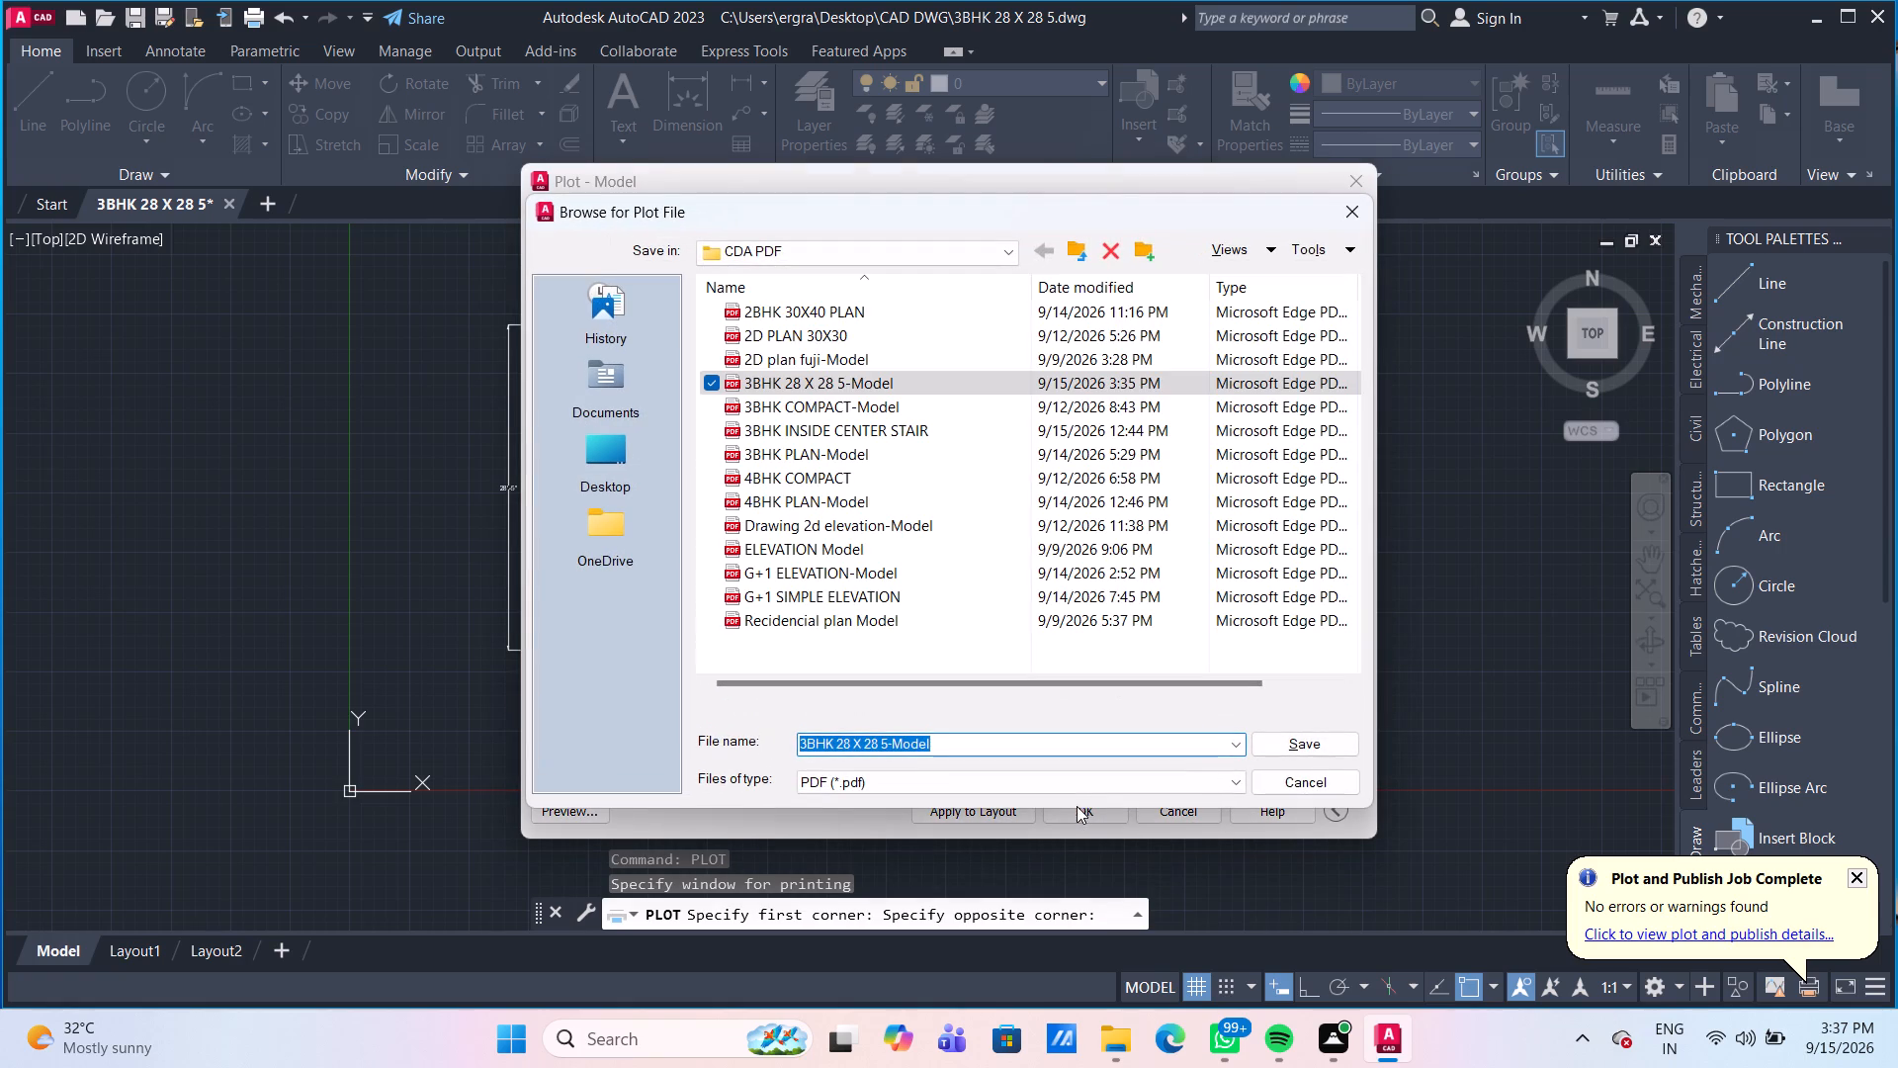
click(983, 756)
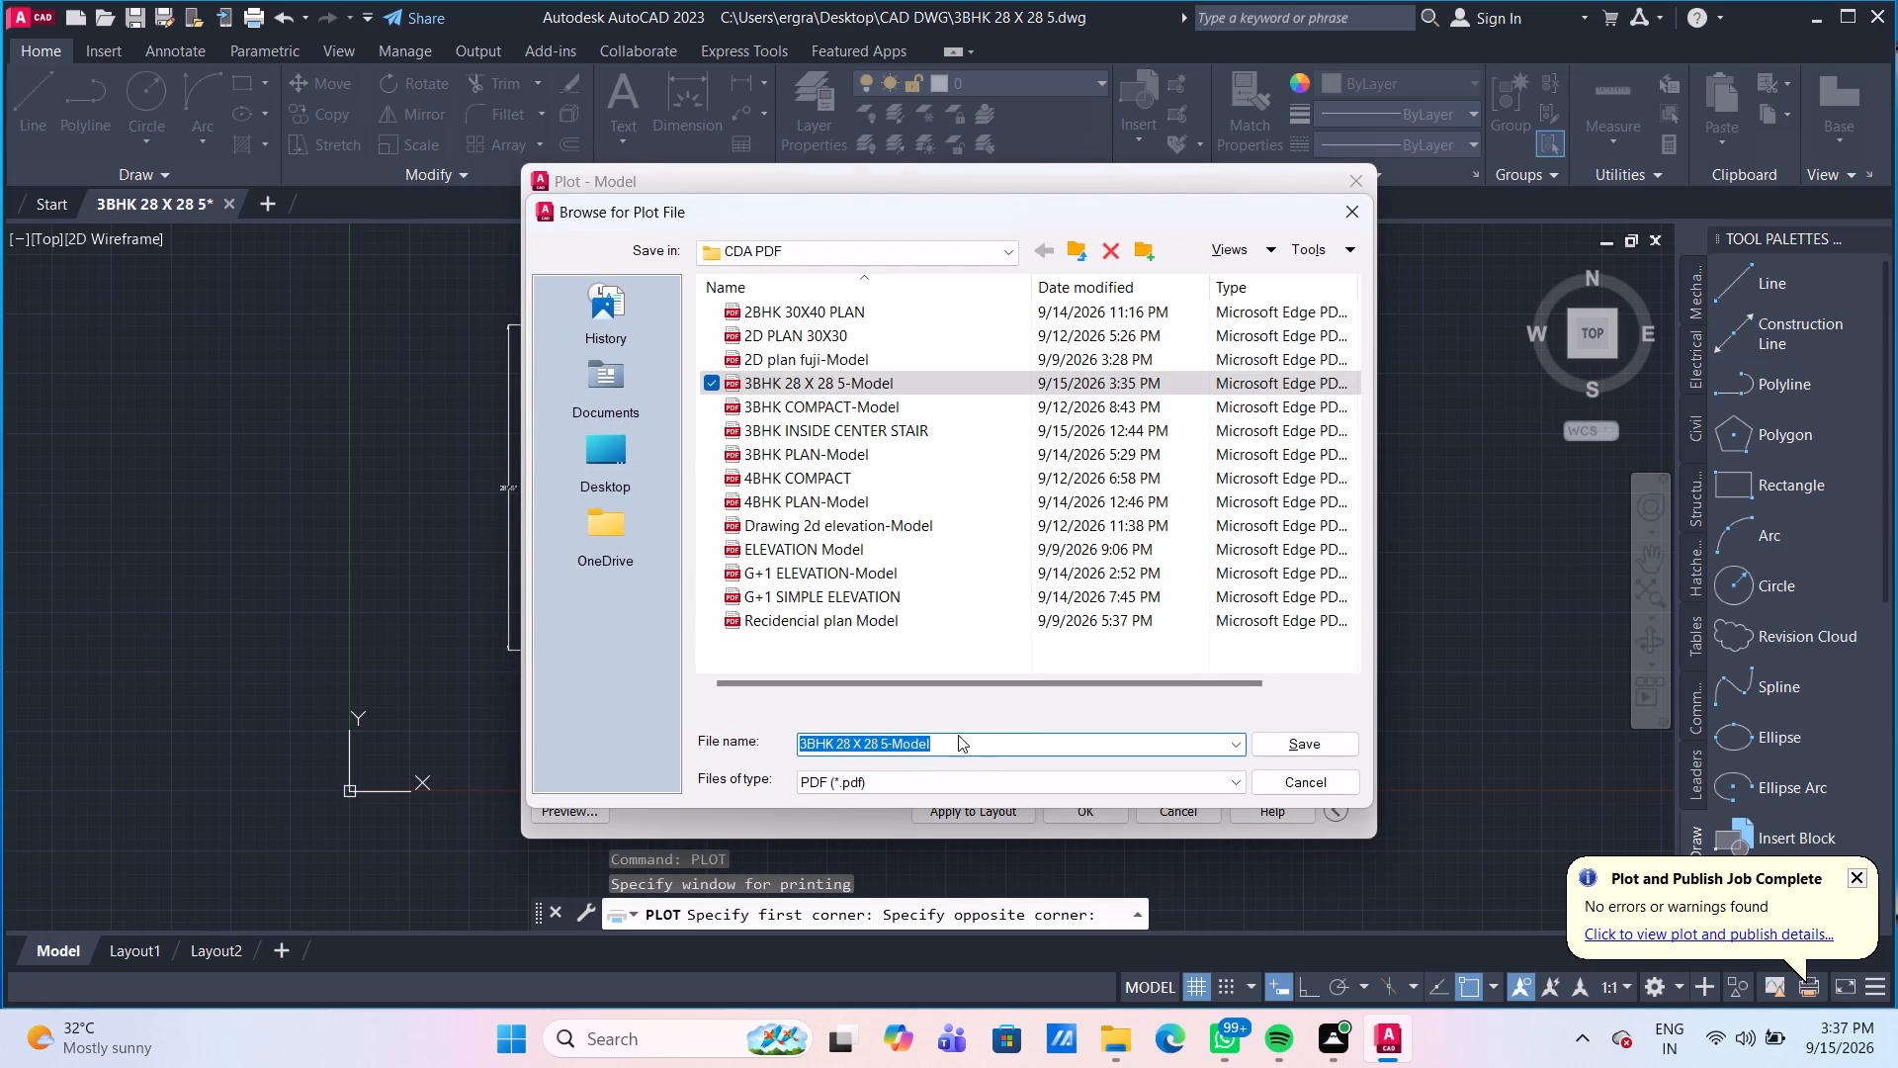
click(953, 732)
click(955, 747)
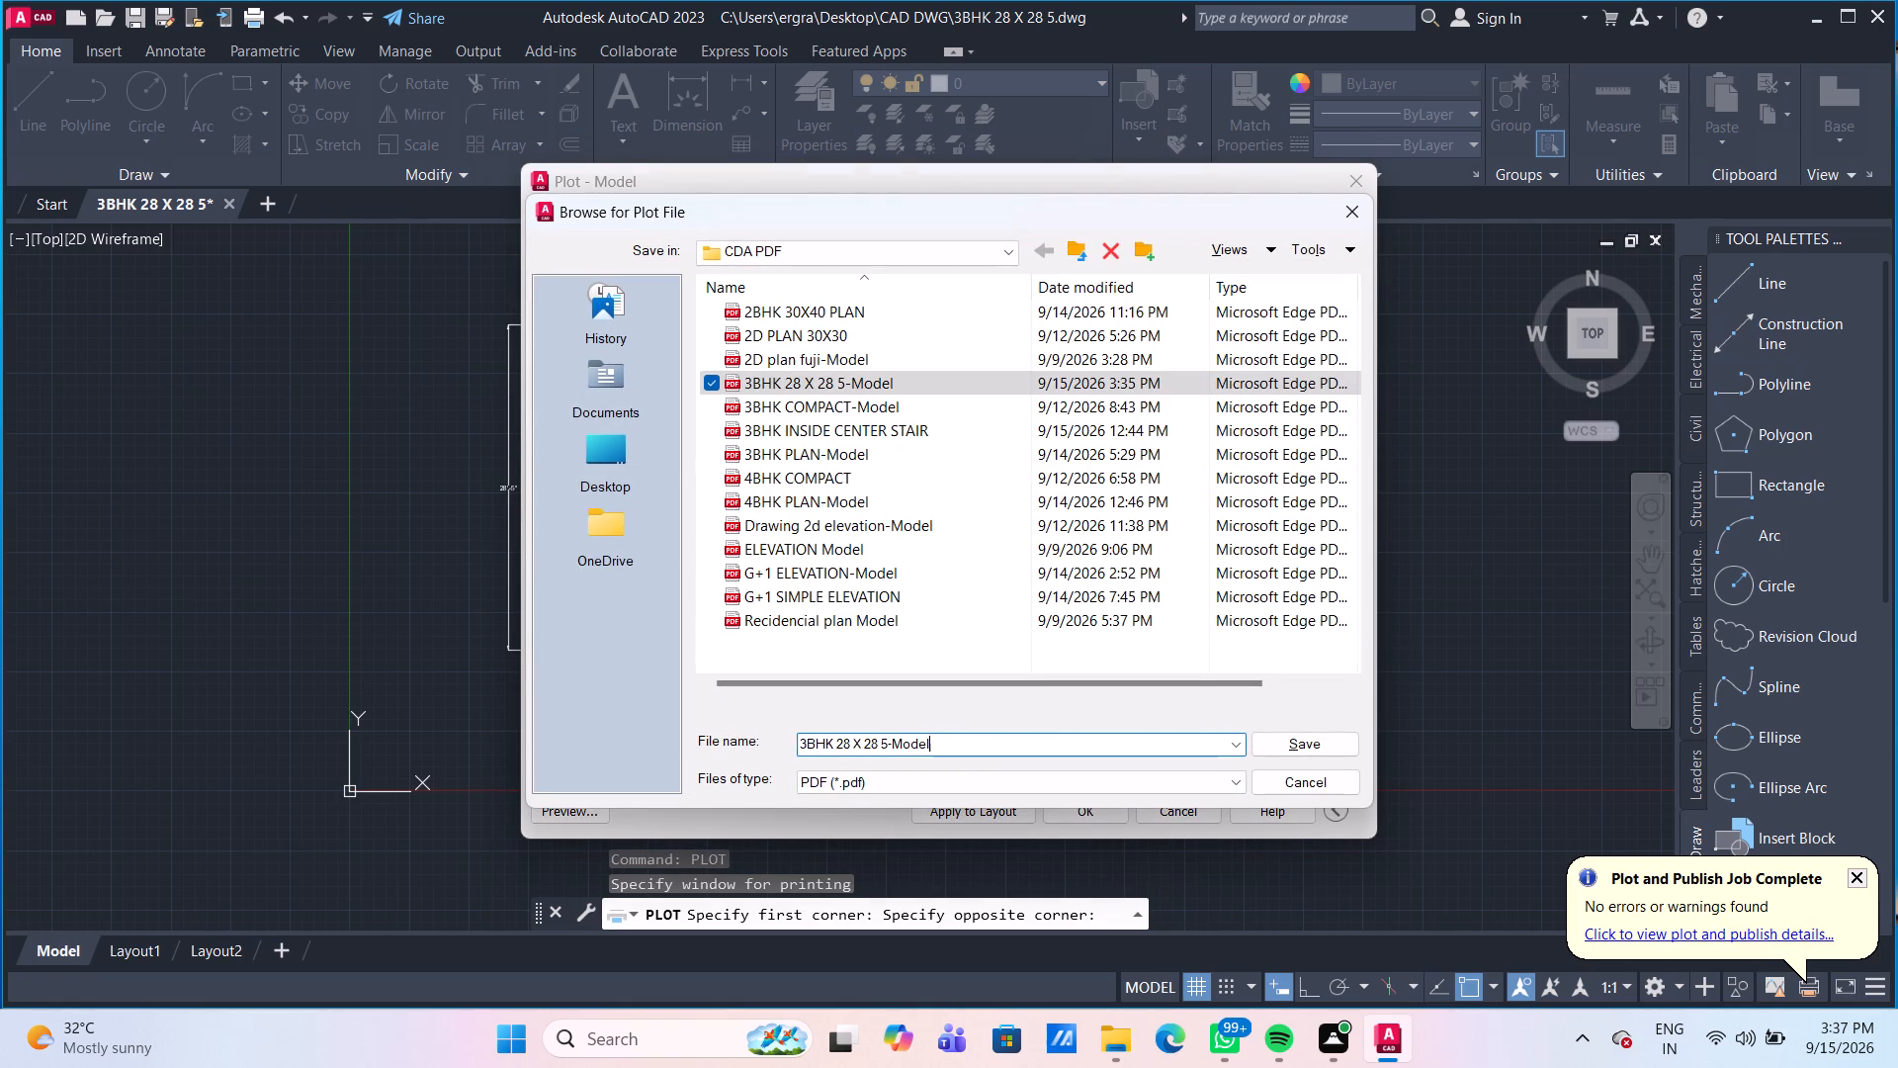
click(888, 743)
key(space)
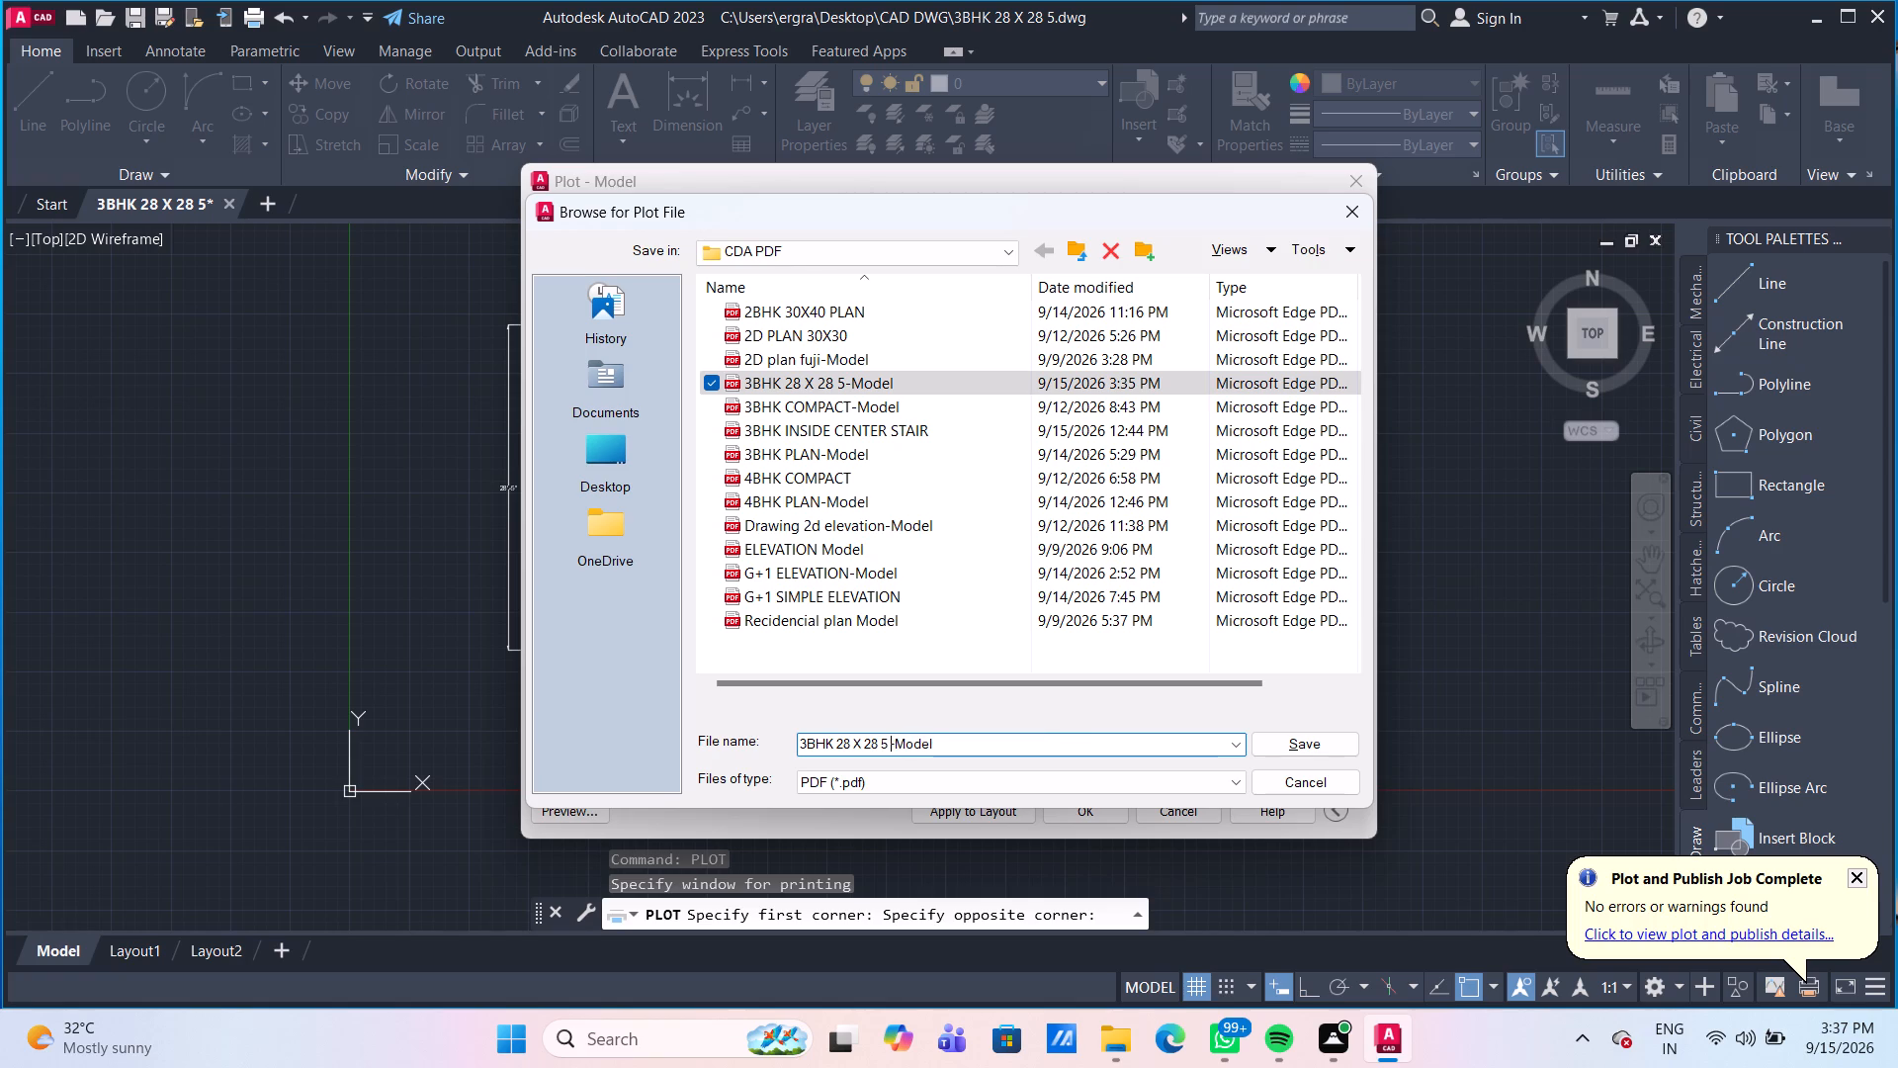
key(r)
text(ECIDEN)
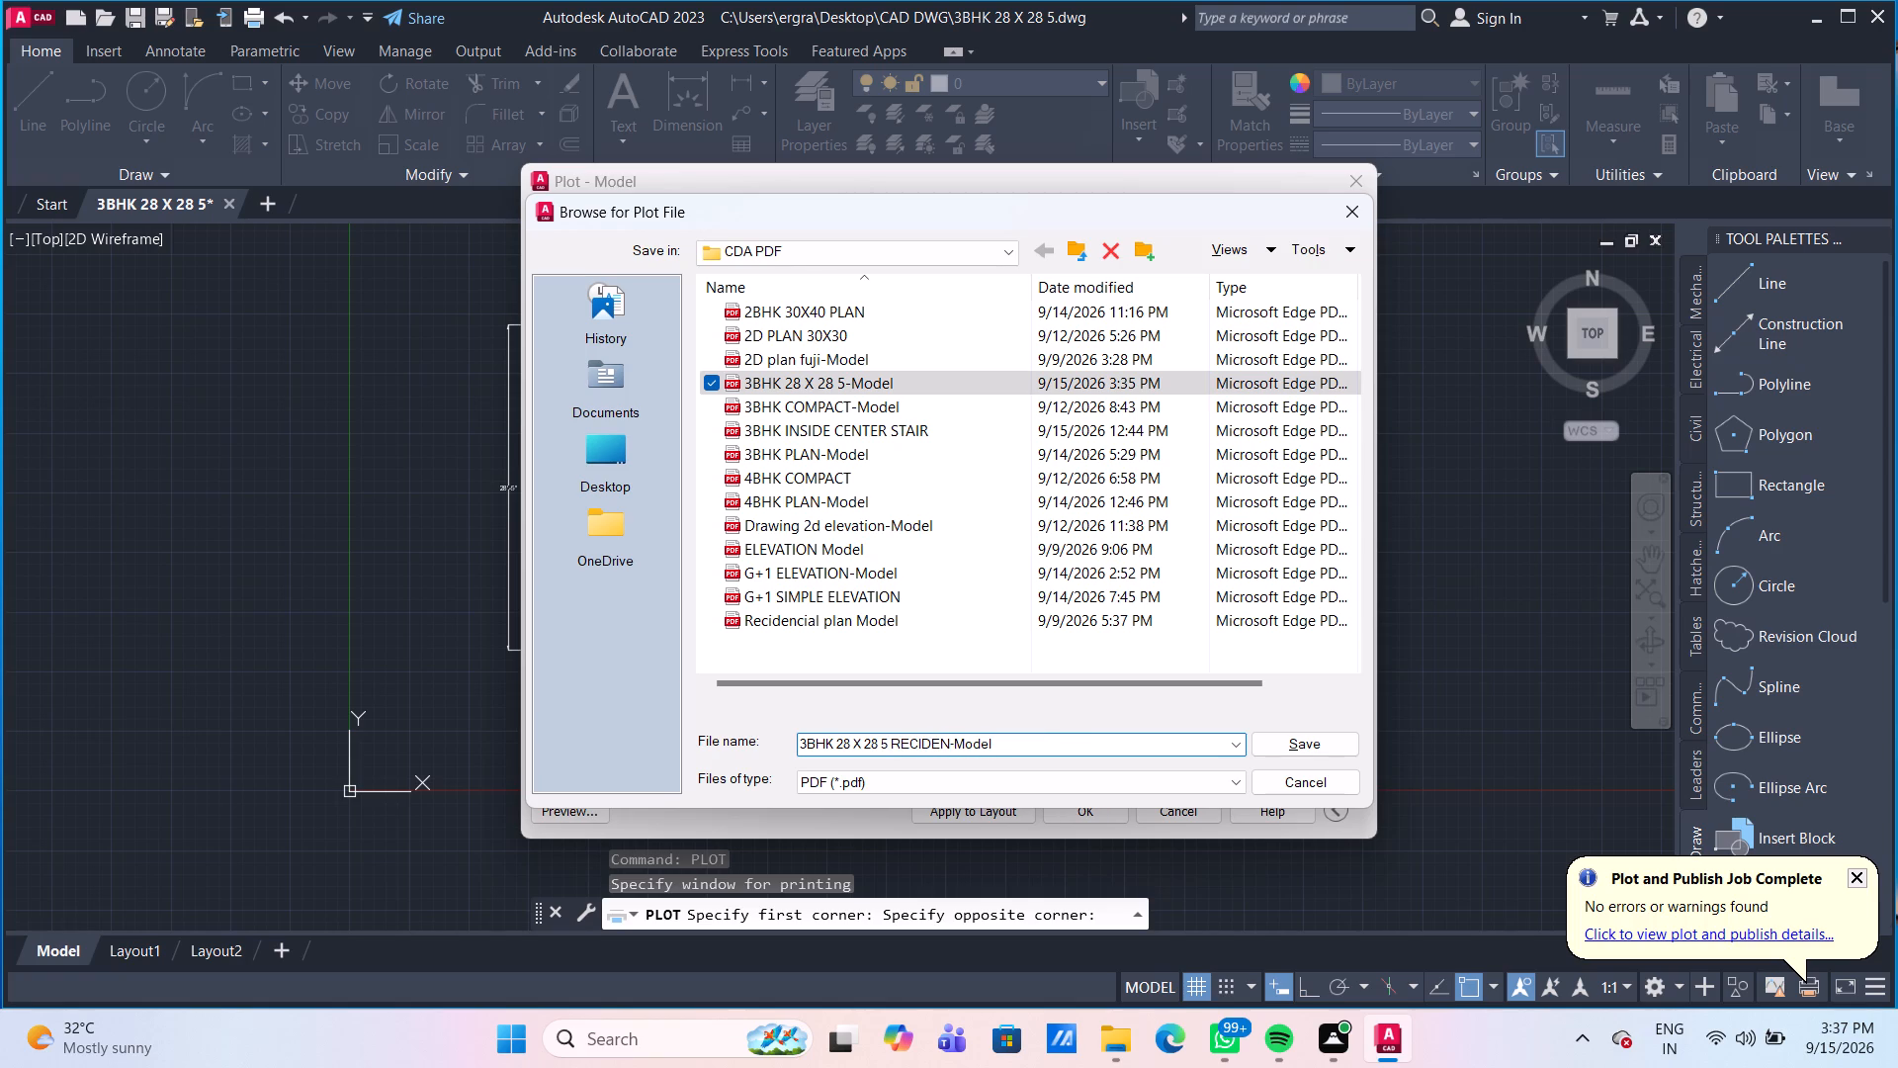
key(t)
key(i)
text(AL)
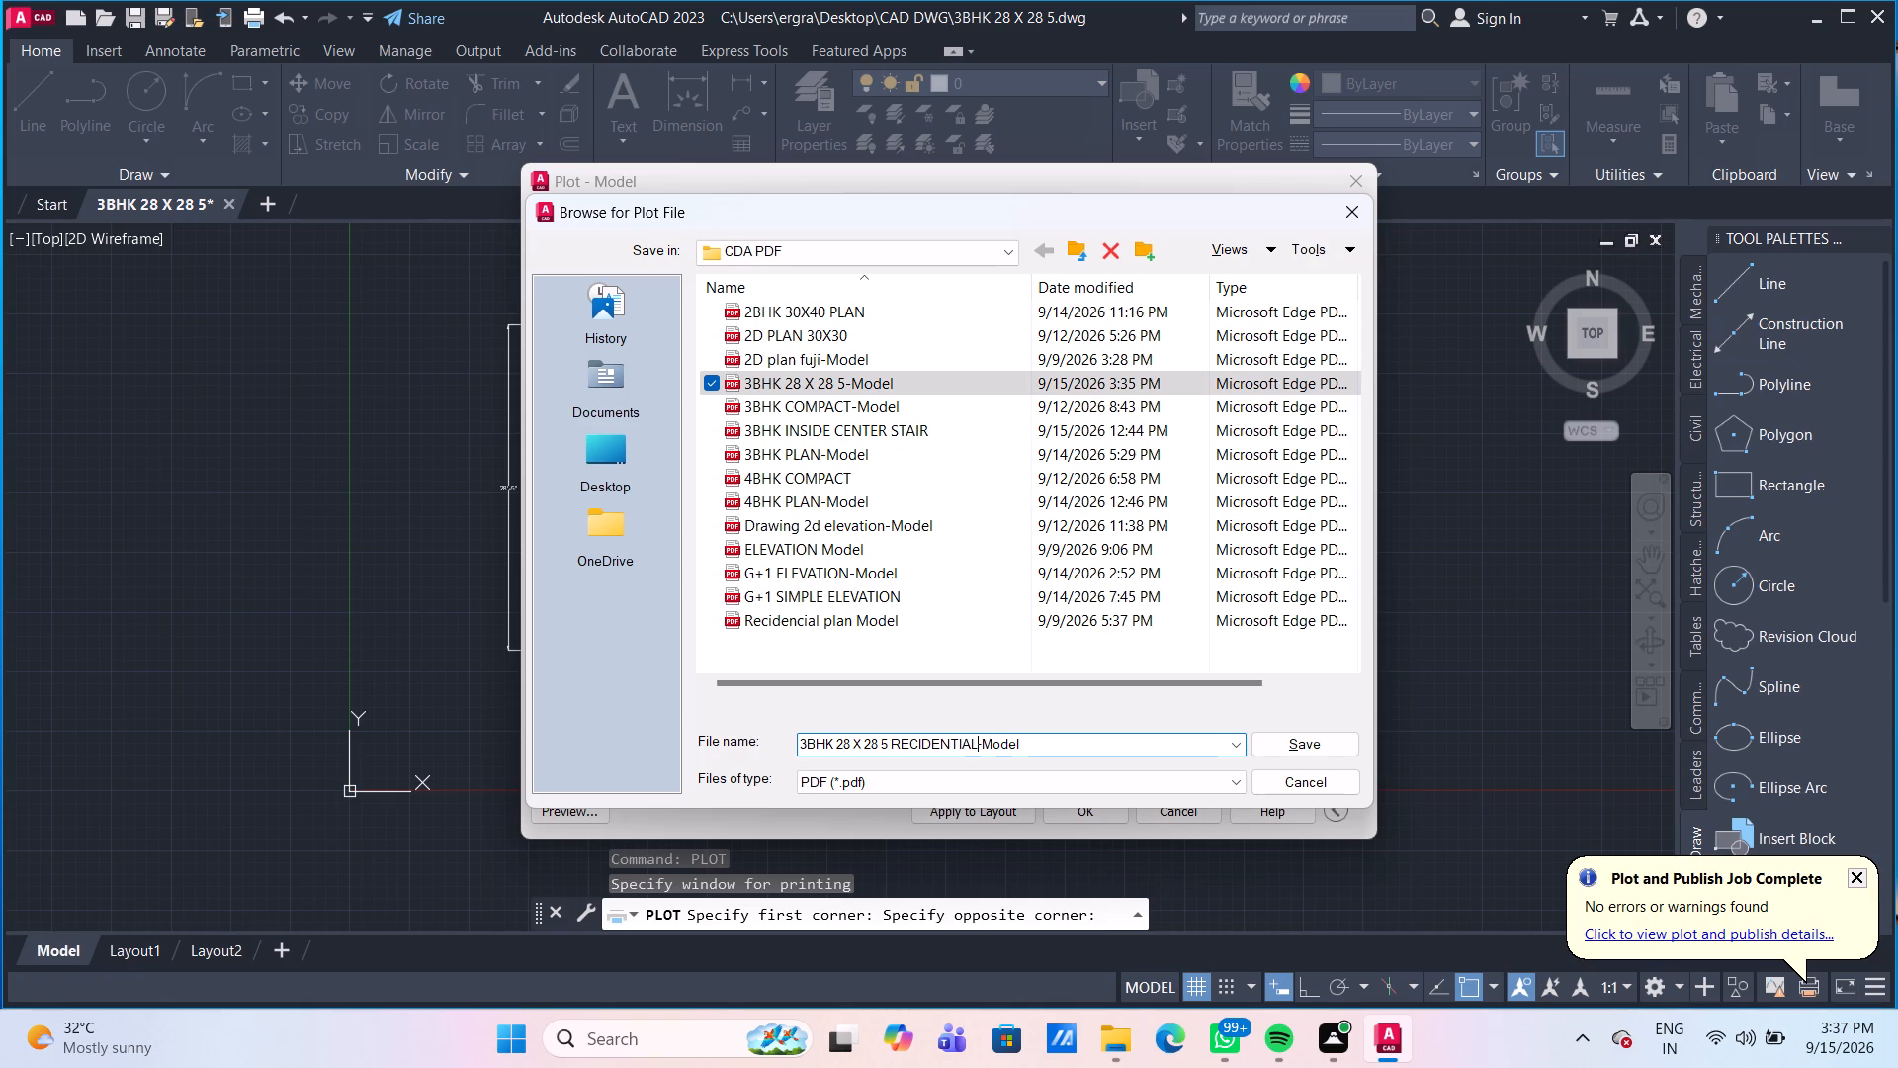
key(space)
click(1299, 741)
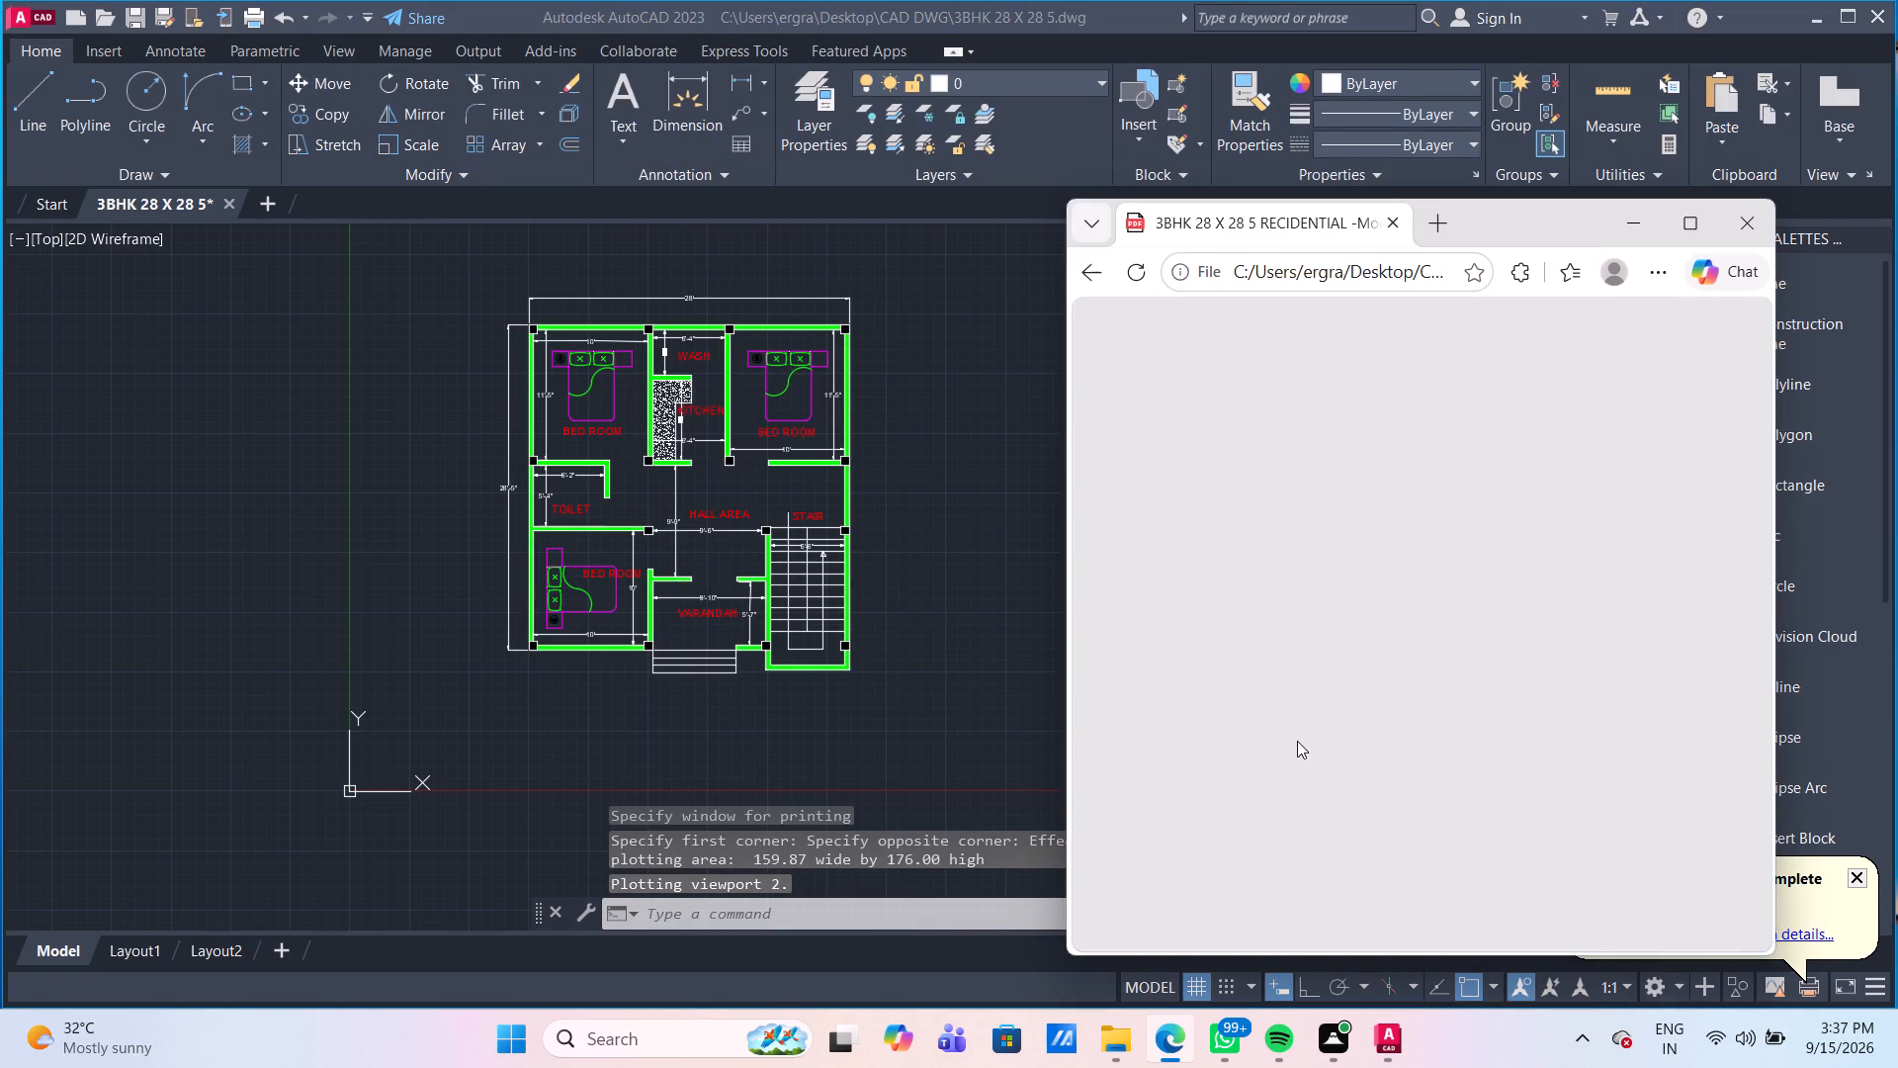
Check the plotted PDF for the stair, dimension and hatch linework, and close it.
scroll(1297, 741, down, 1)
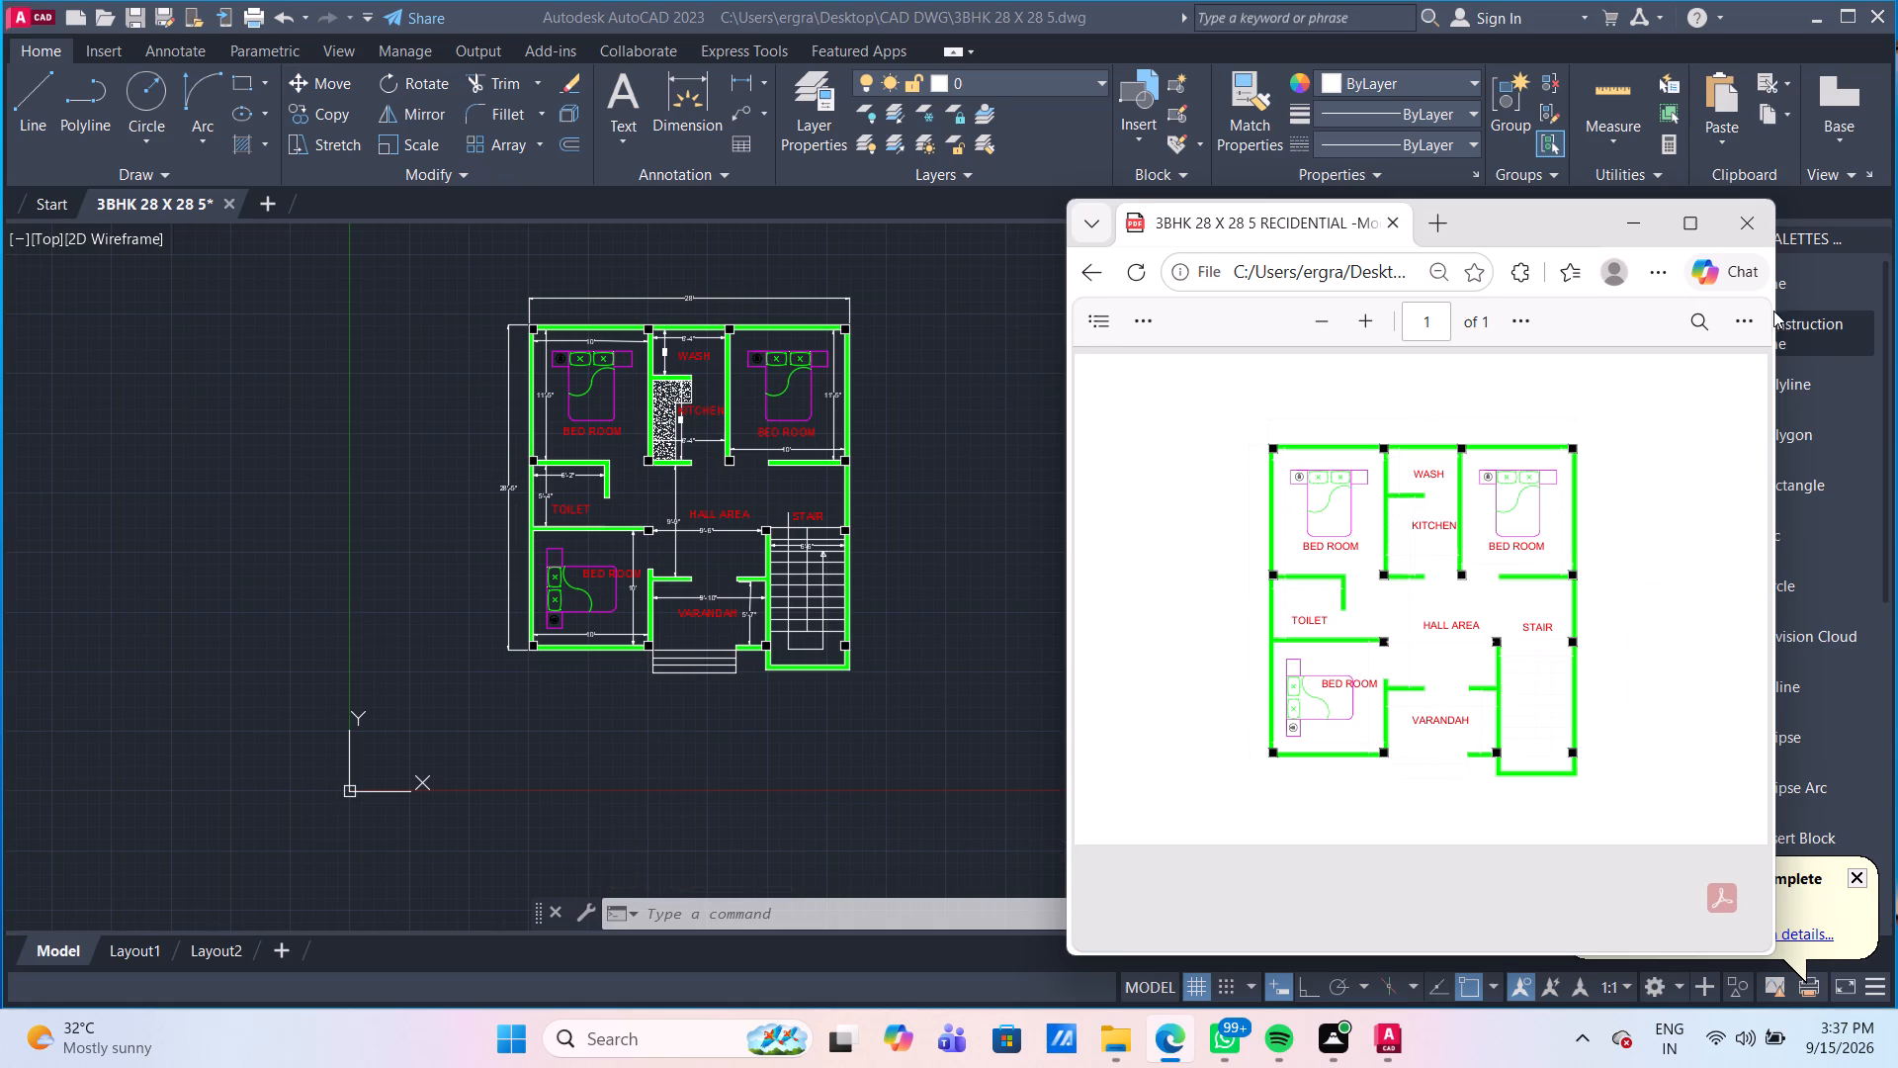
click(1744, 215)
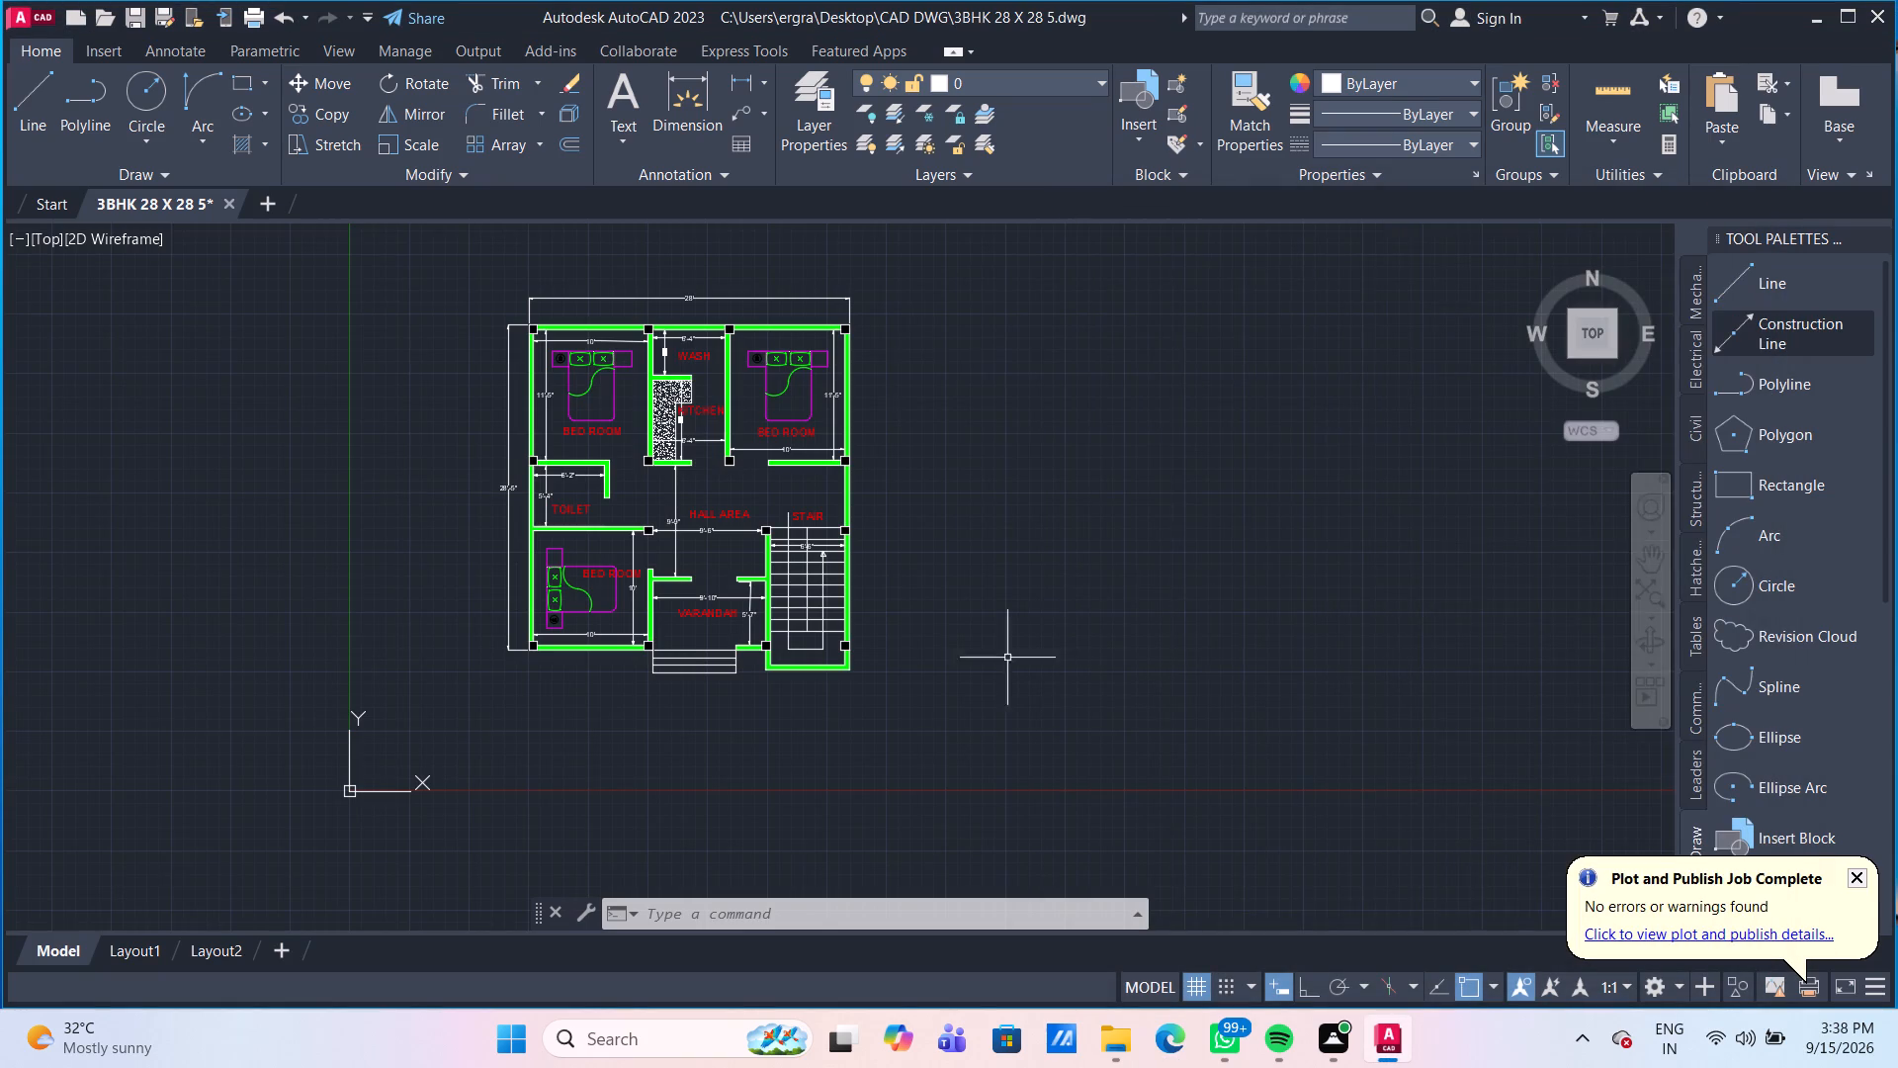
Select the stair lines, the entrance step lines in front of the varandah and the kitchen counter hatch.
scroll(831, 657, up, 2)
click(819, 635)
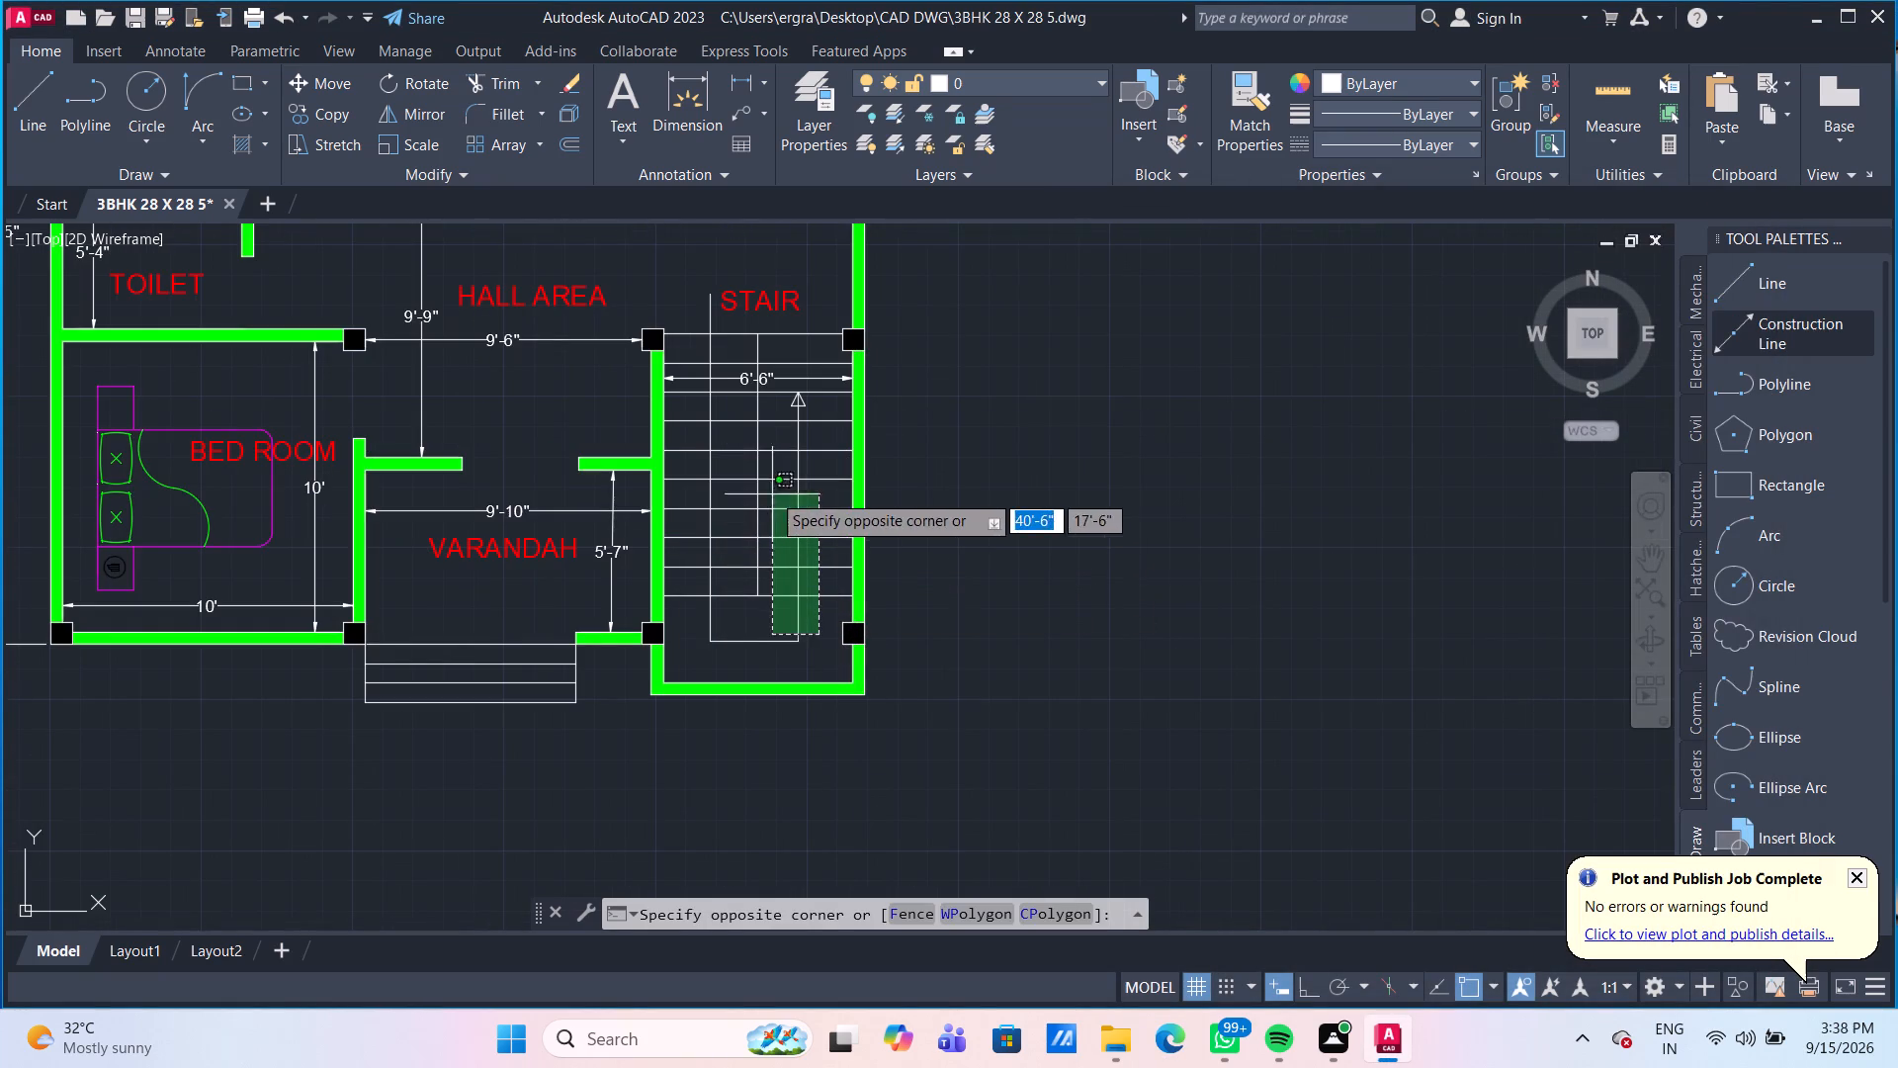
click(682, 327)
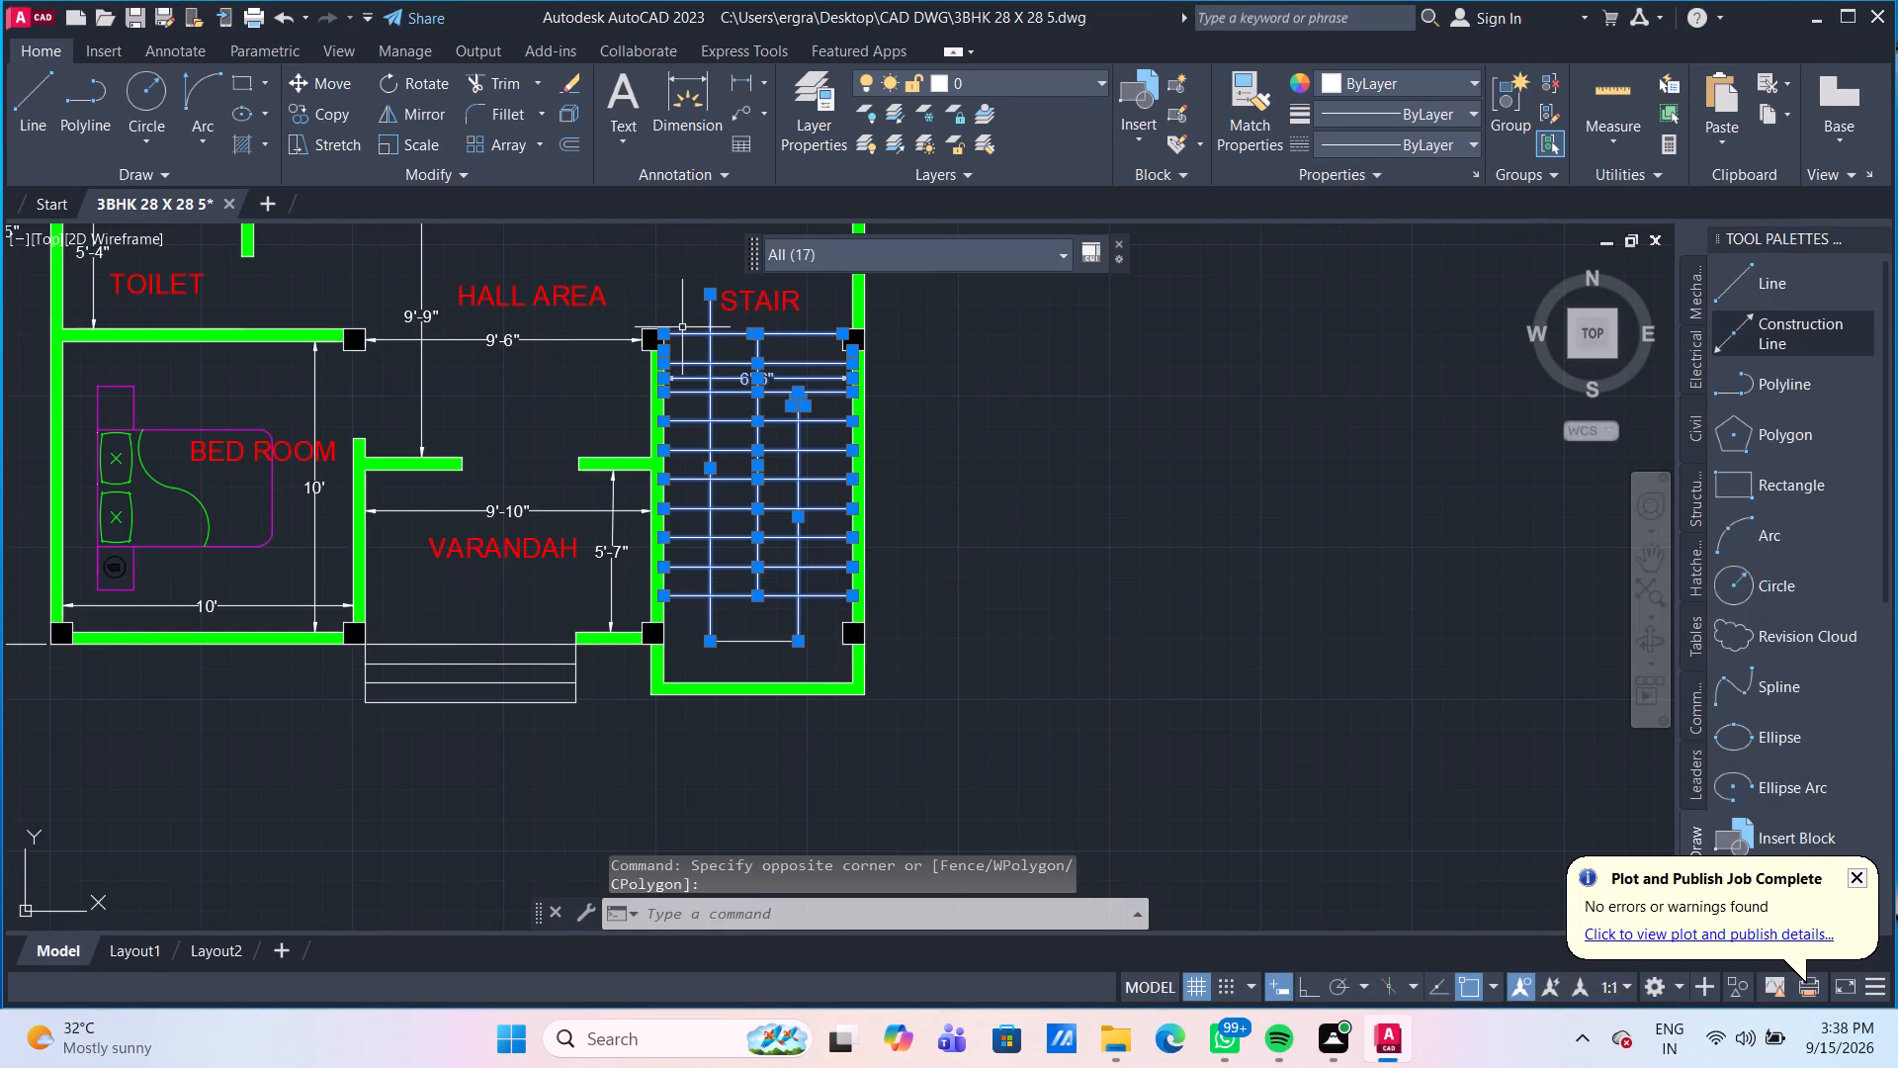
click(585, 728)
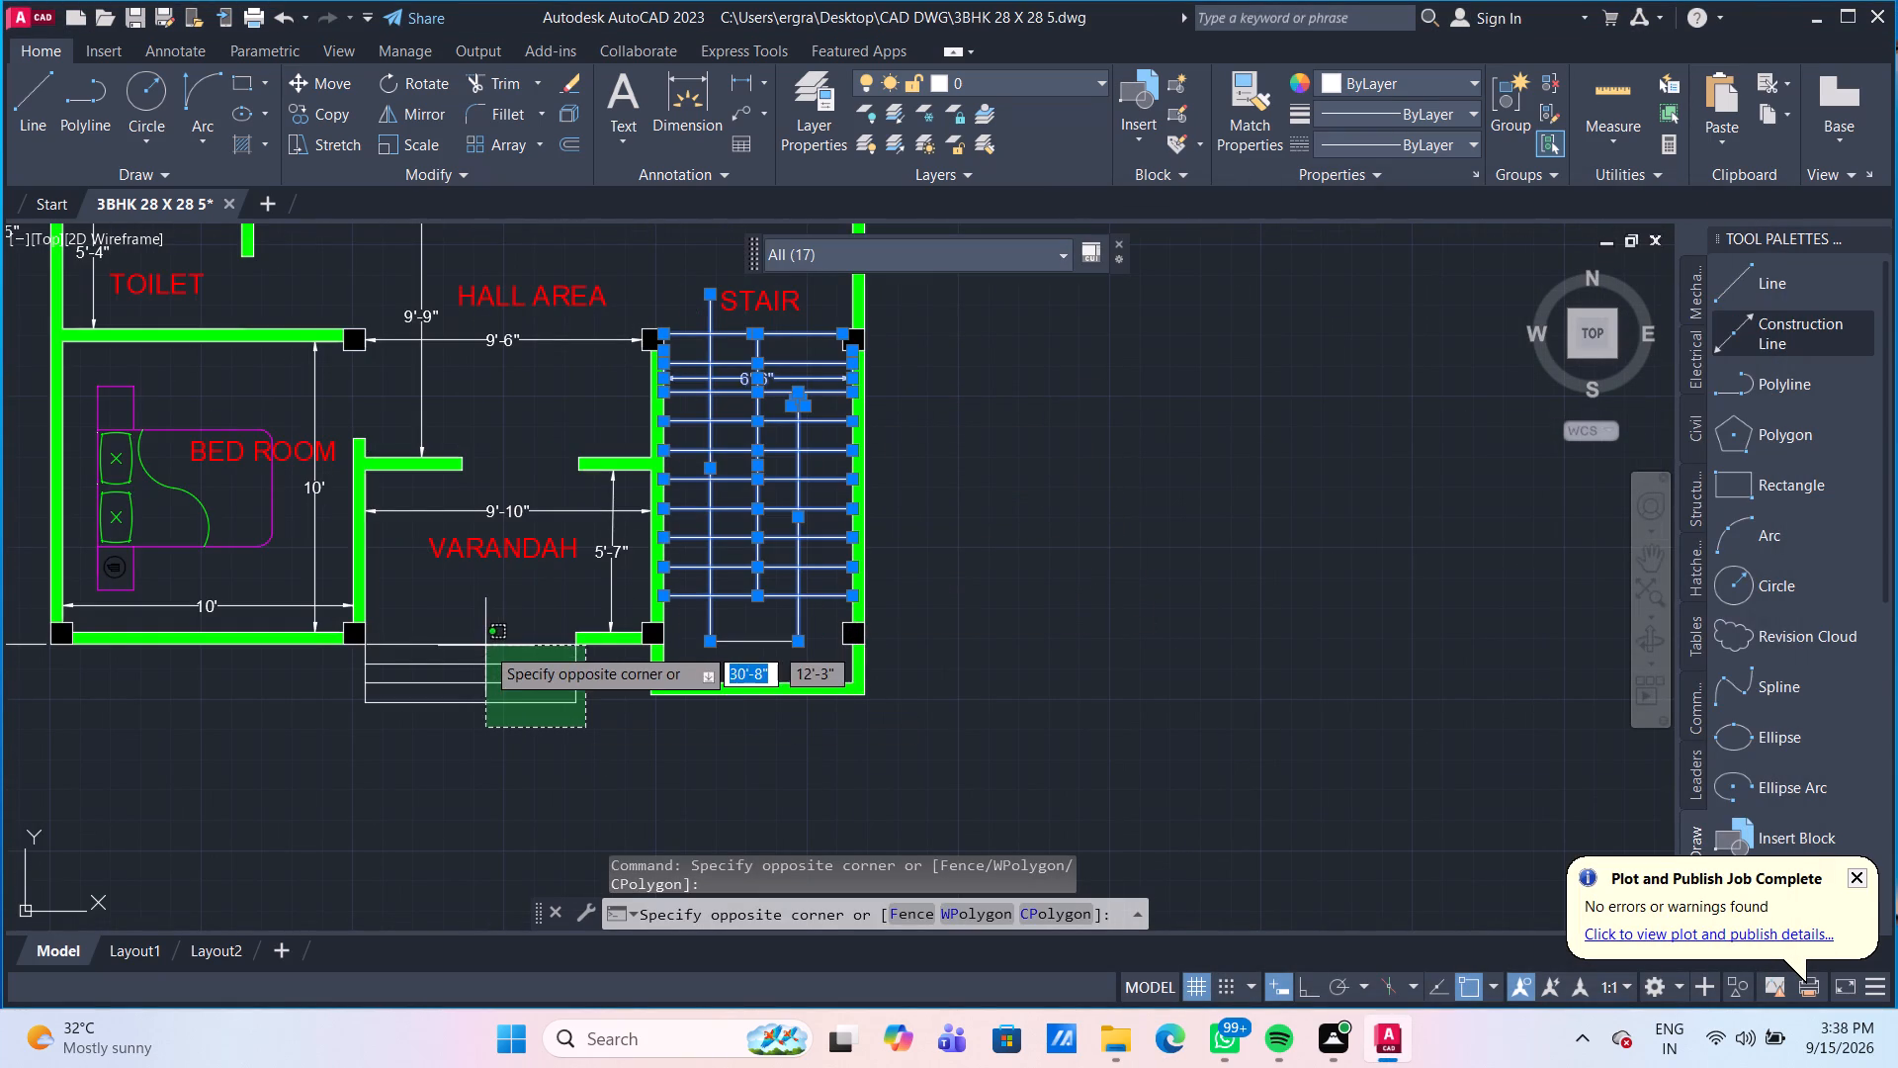
click(468, 667)
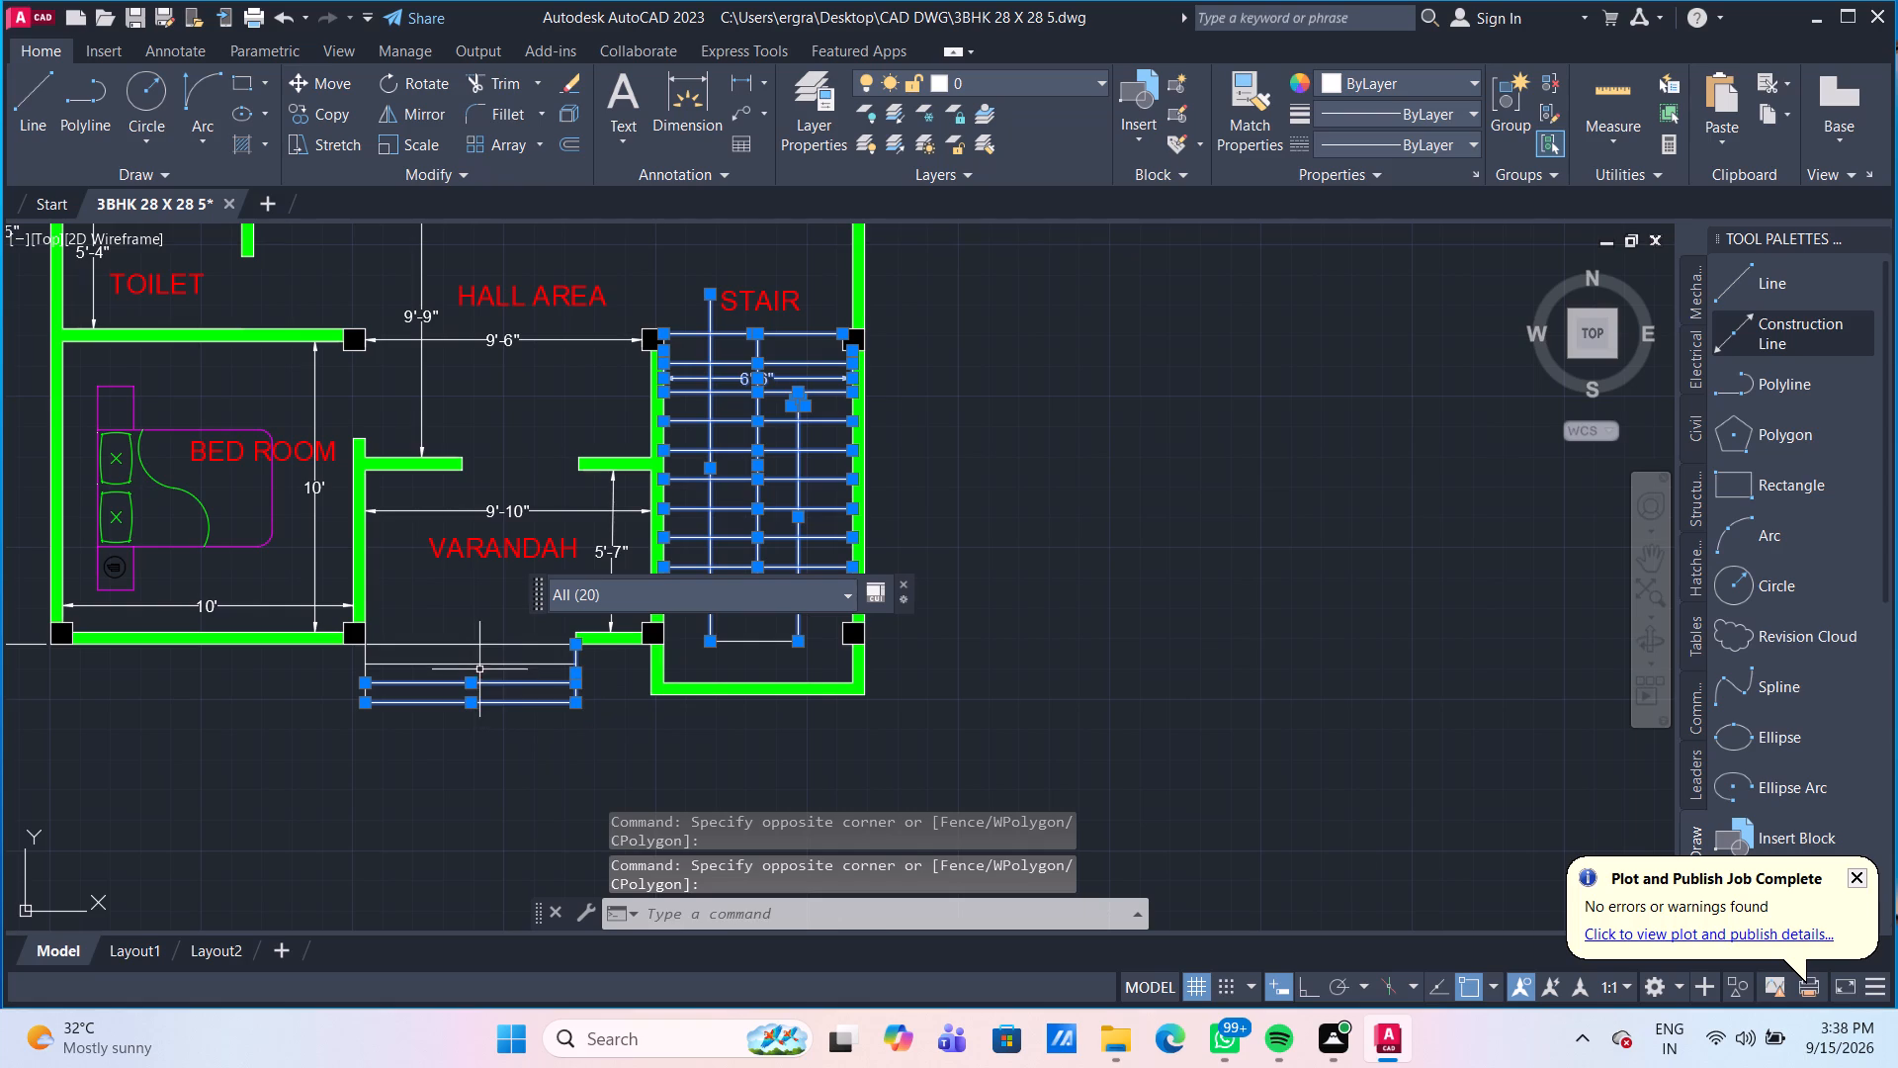
click(479, 669)
click(438, 625)
scroll(438, 625, down, 2)
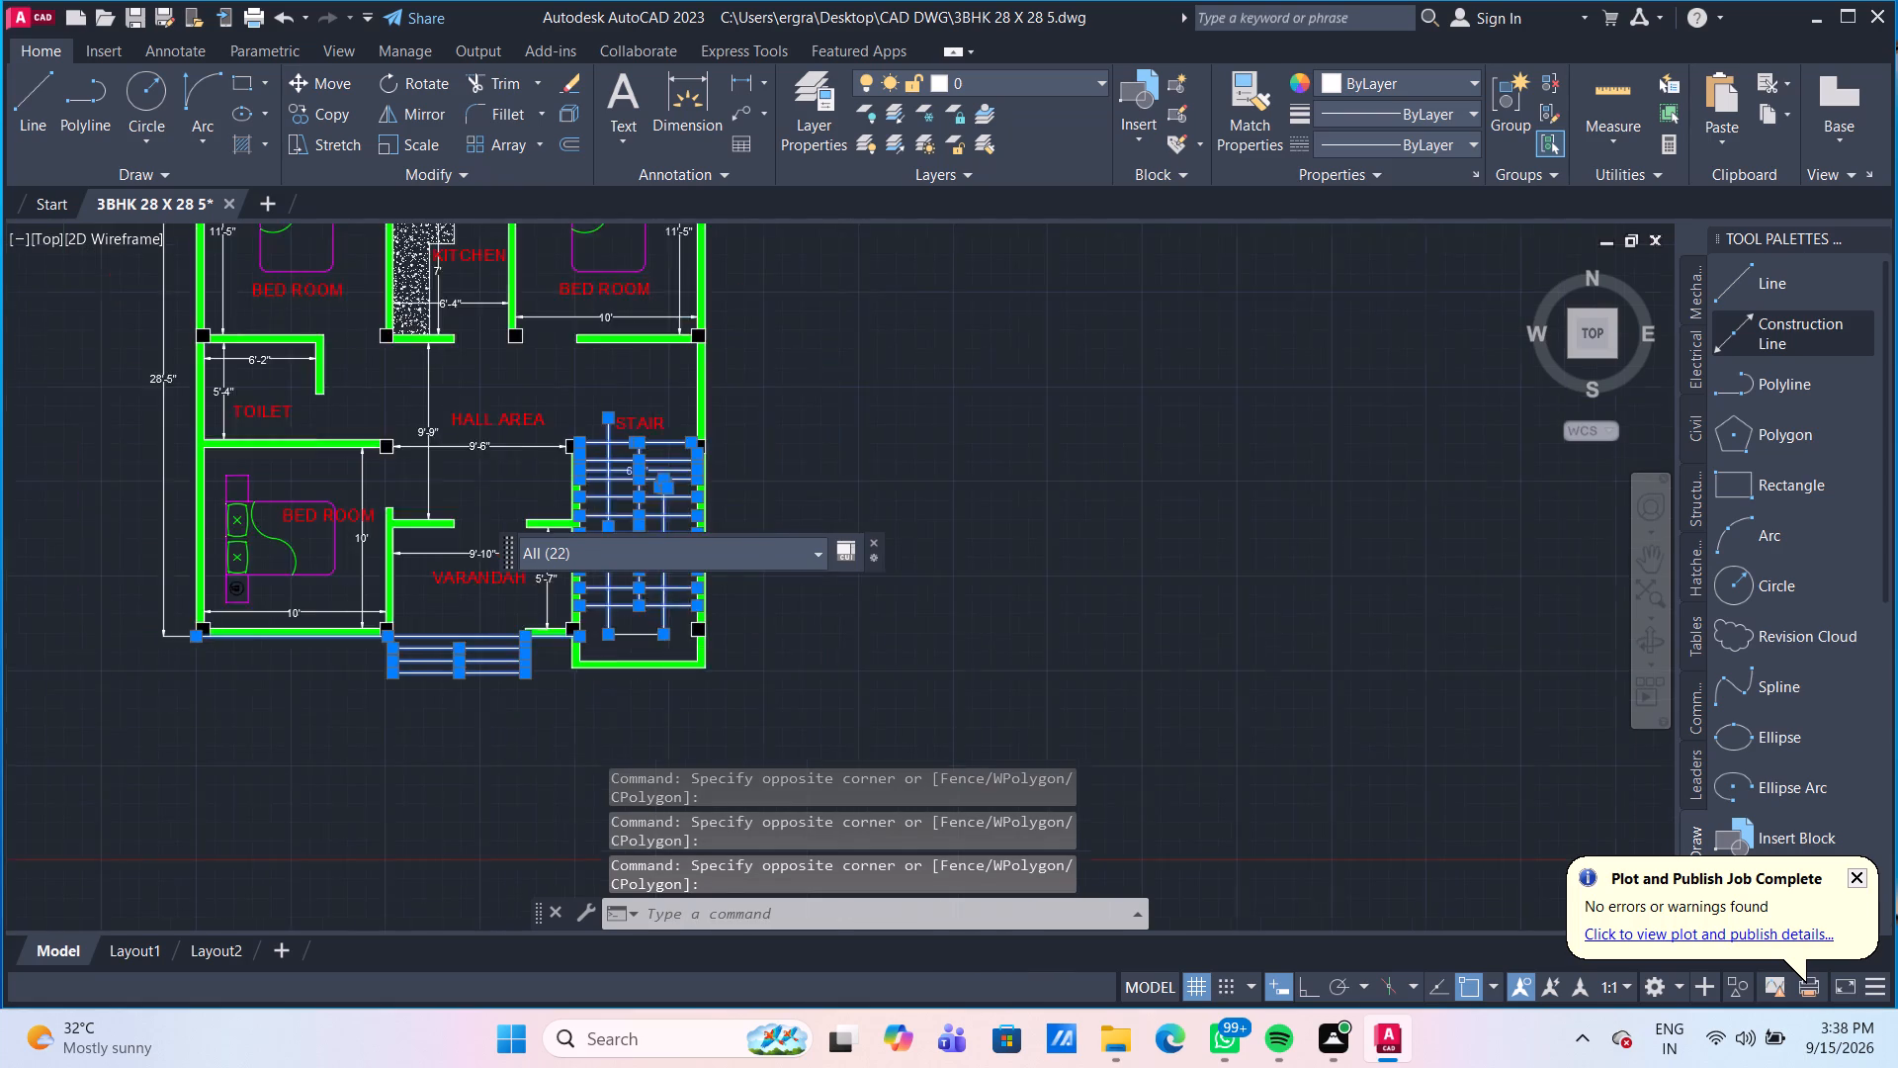
scroll(441, 484, up, 2)
middle_drag(430, 461, 433, 470)
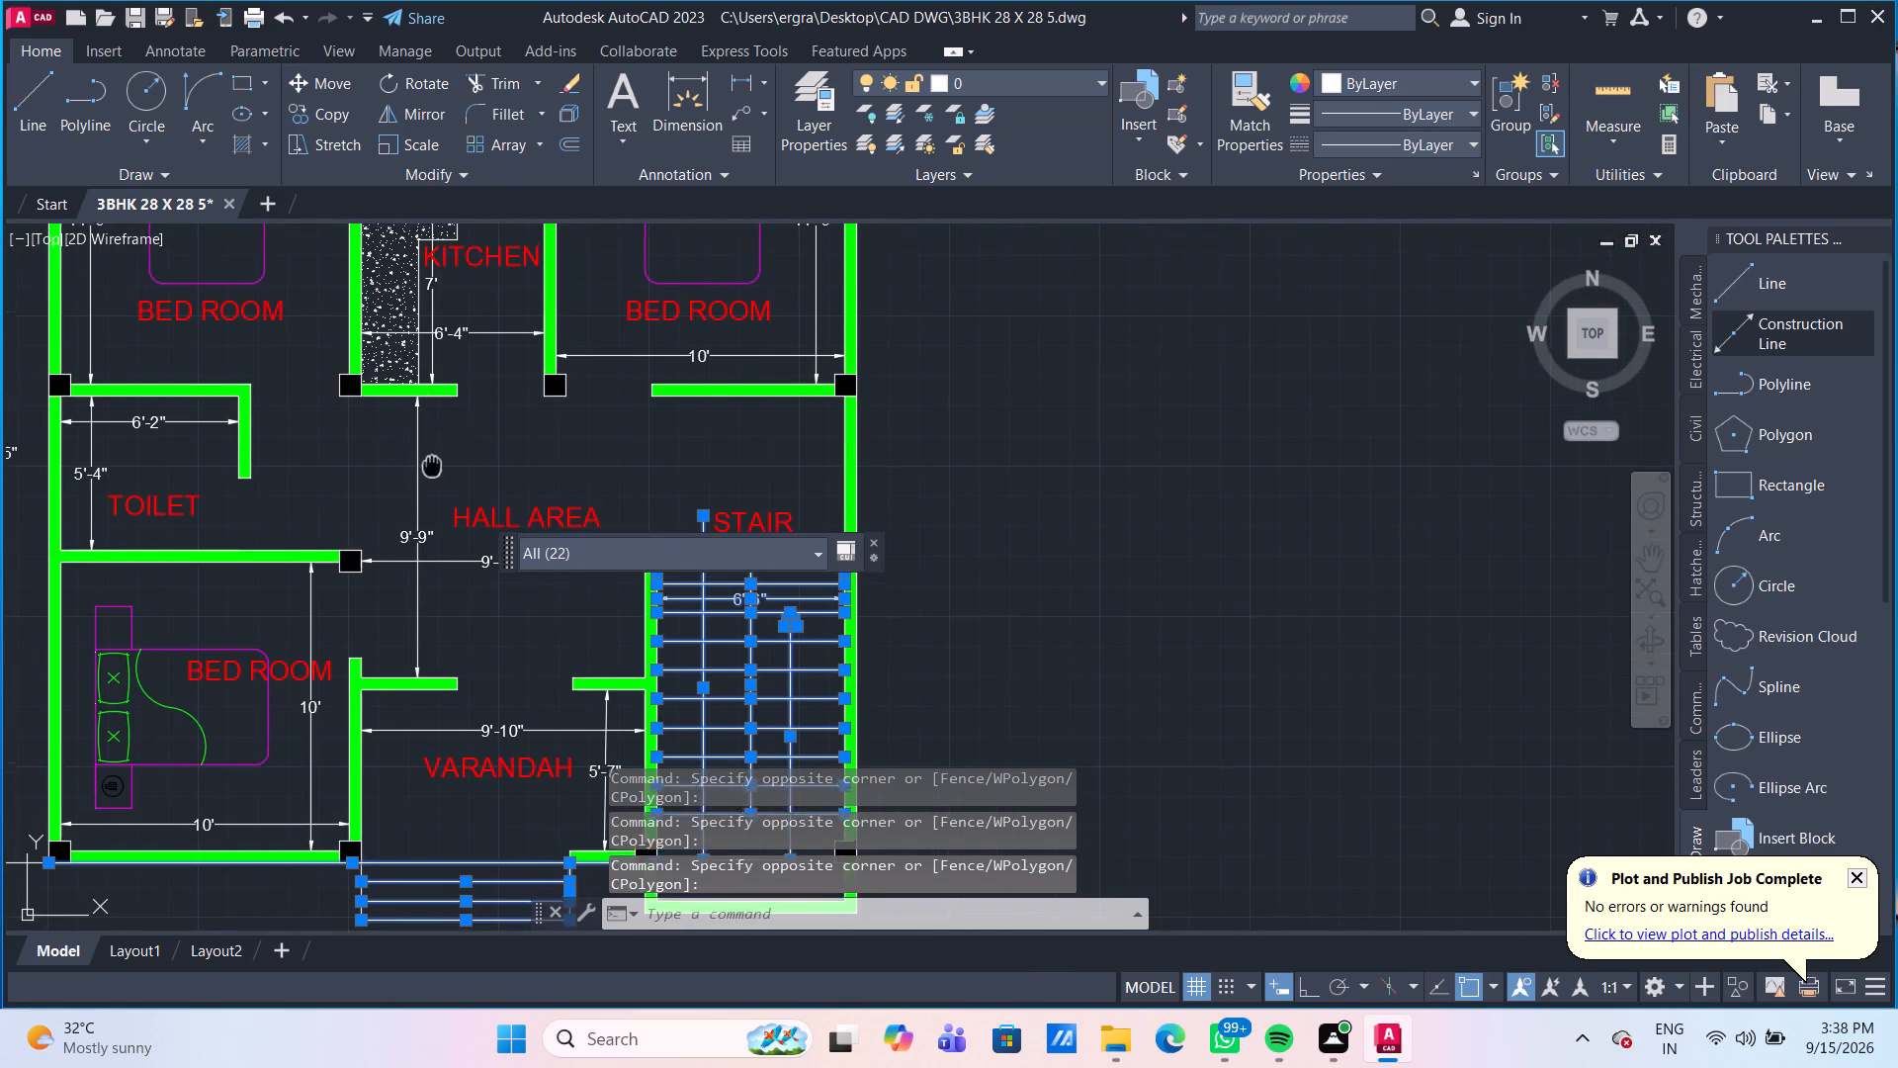
middle_drag(433, 470, 434, 604)
click(392, 436)
scroll(392, 436, down, 2)
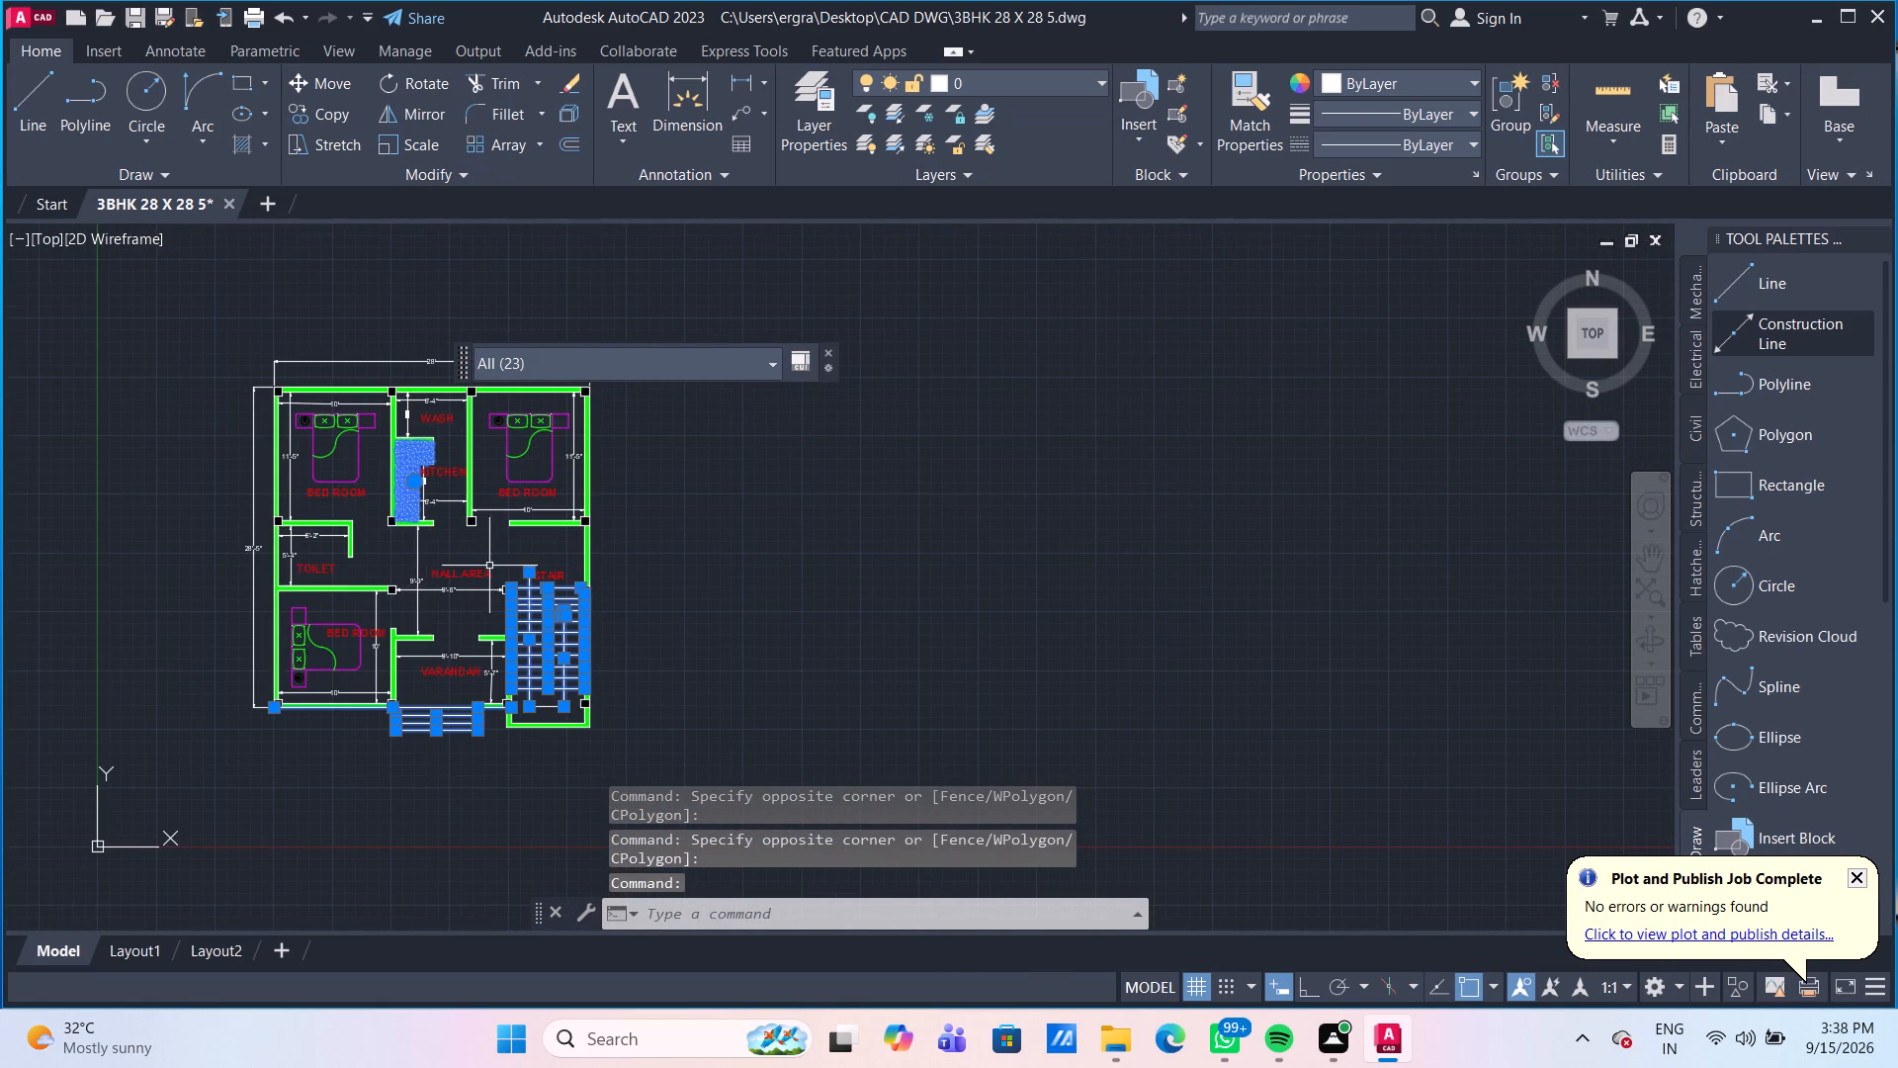
scroll(488, 570, up, 2)
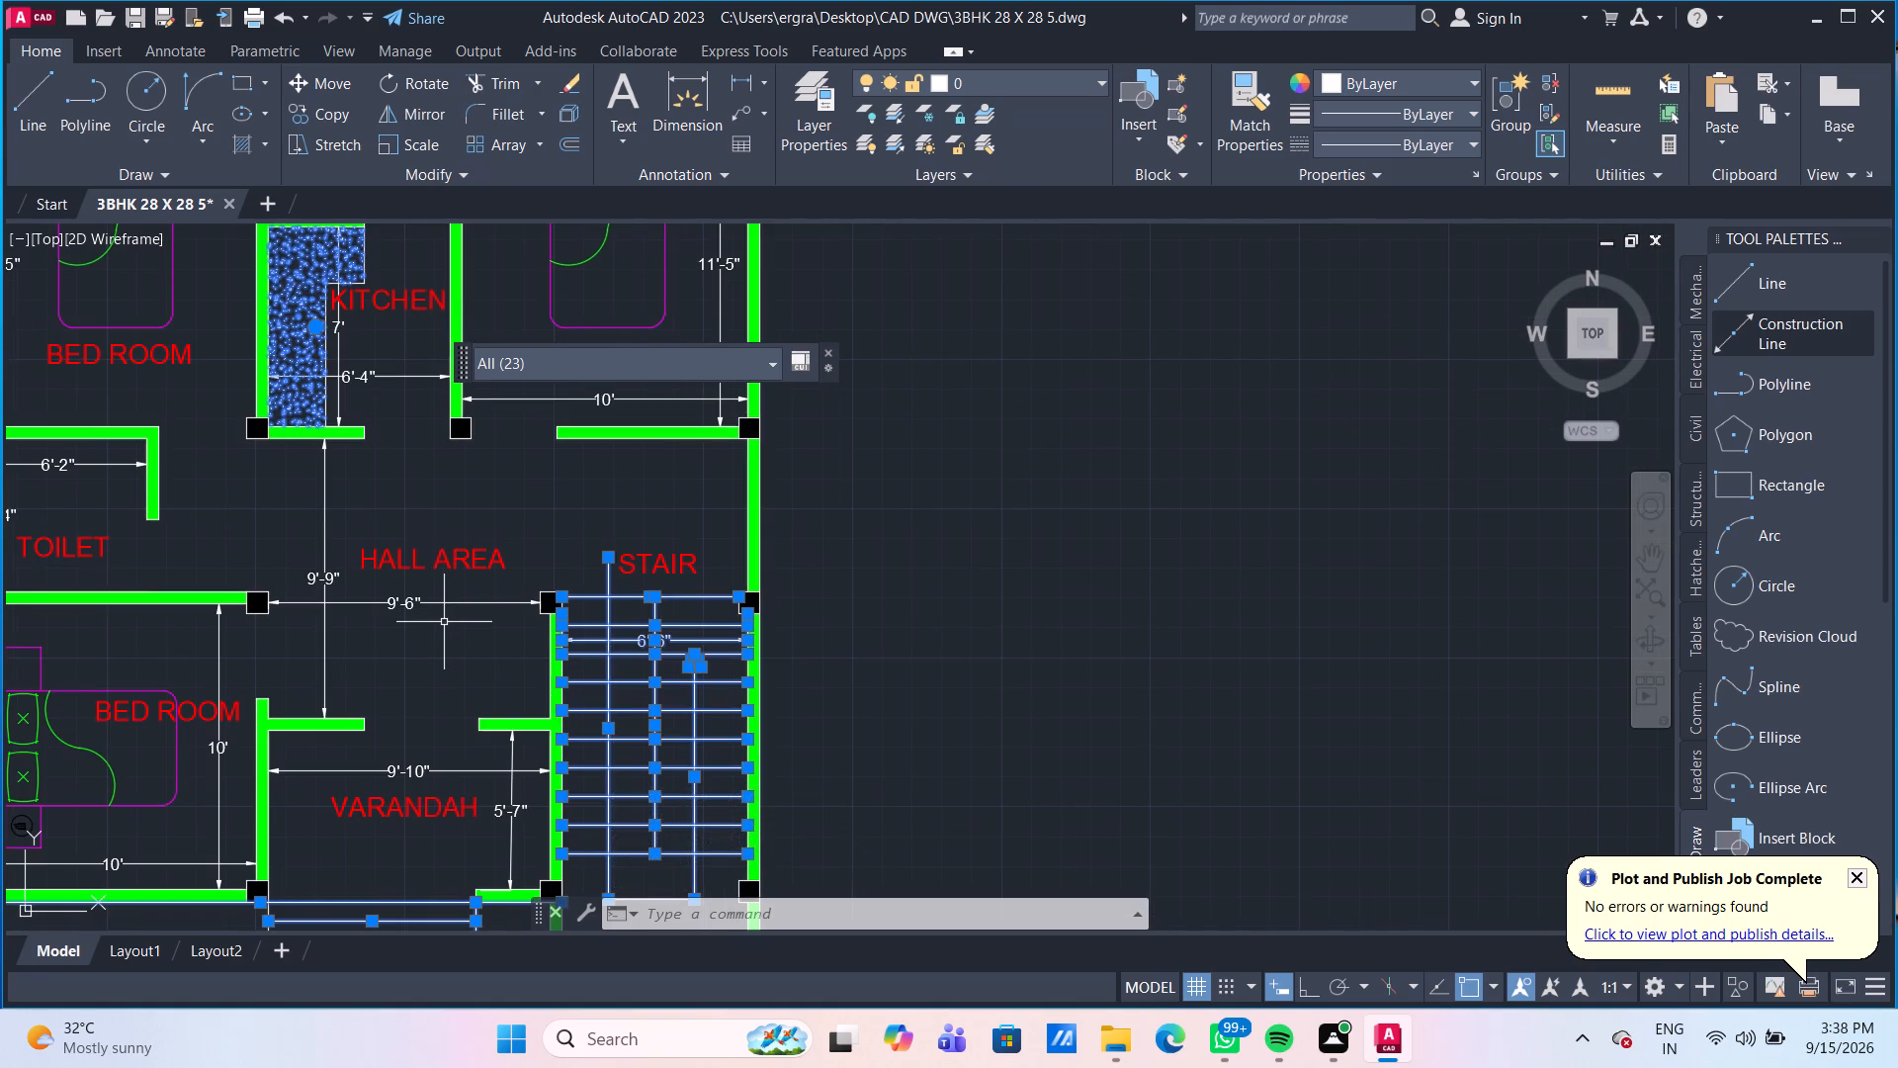
scroll(444, 622, down, 1)
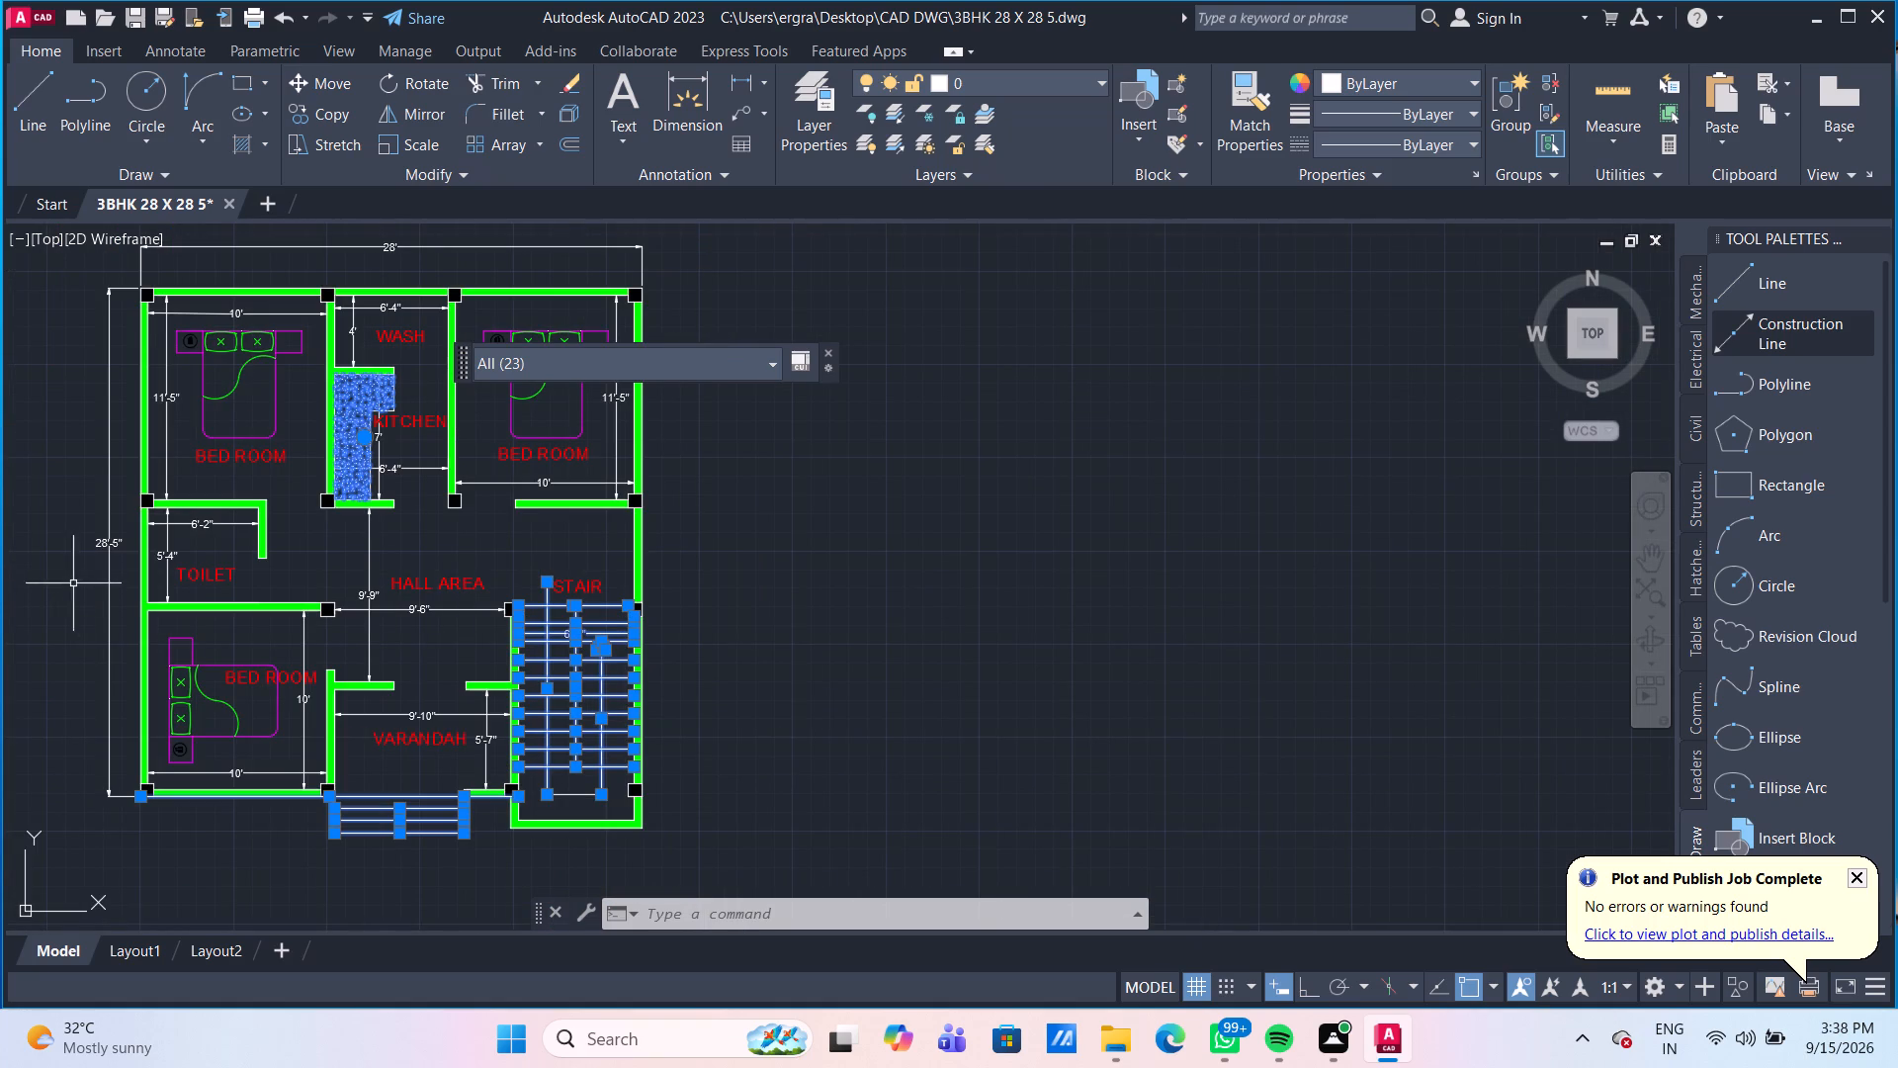
Add the outer vertical dimension and the dimensions of the bedroom below the toilet, the varandah and the hall to the selection.
click(110, 611)
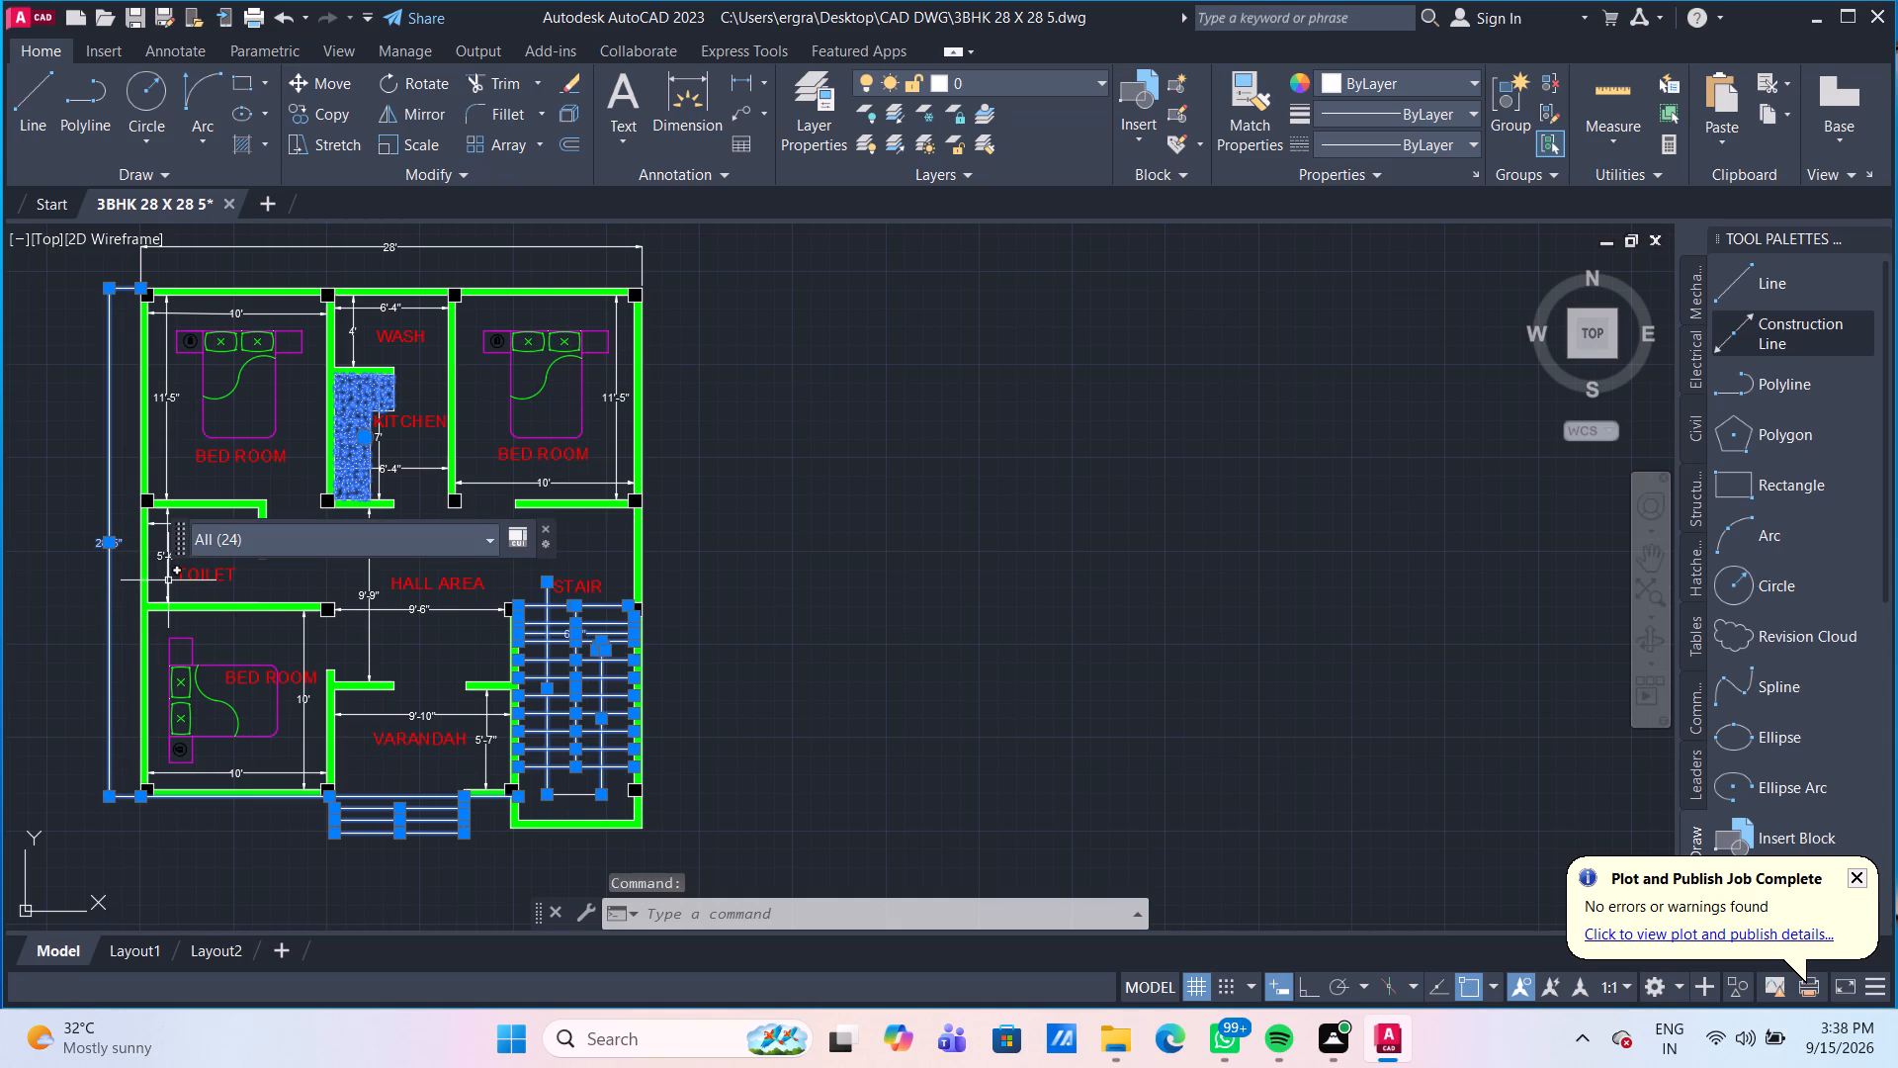
scroll(293, 746, up, 1)
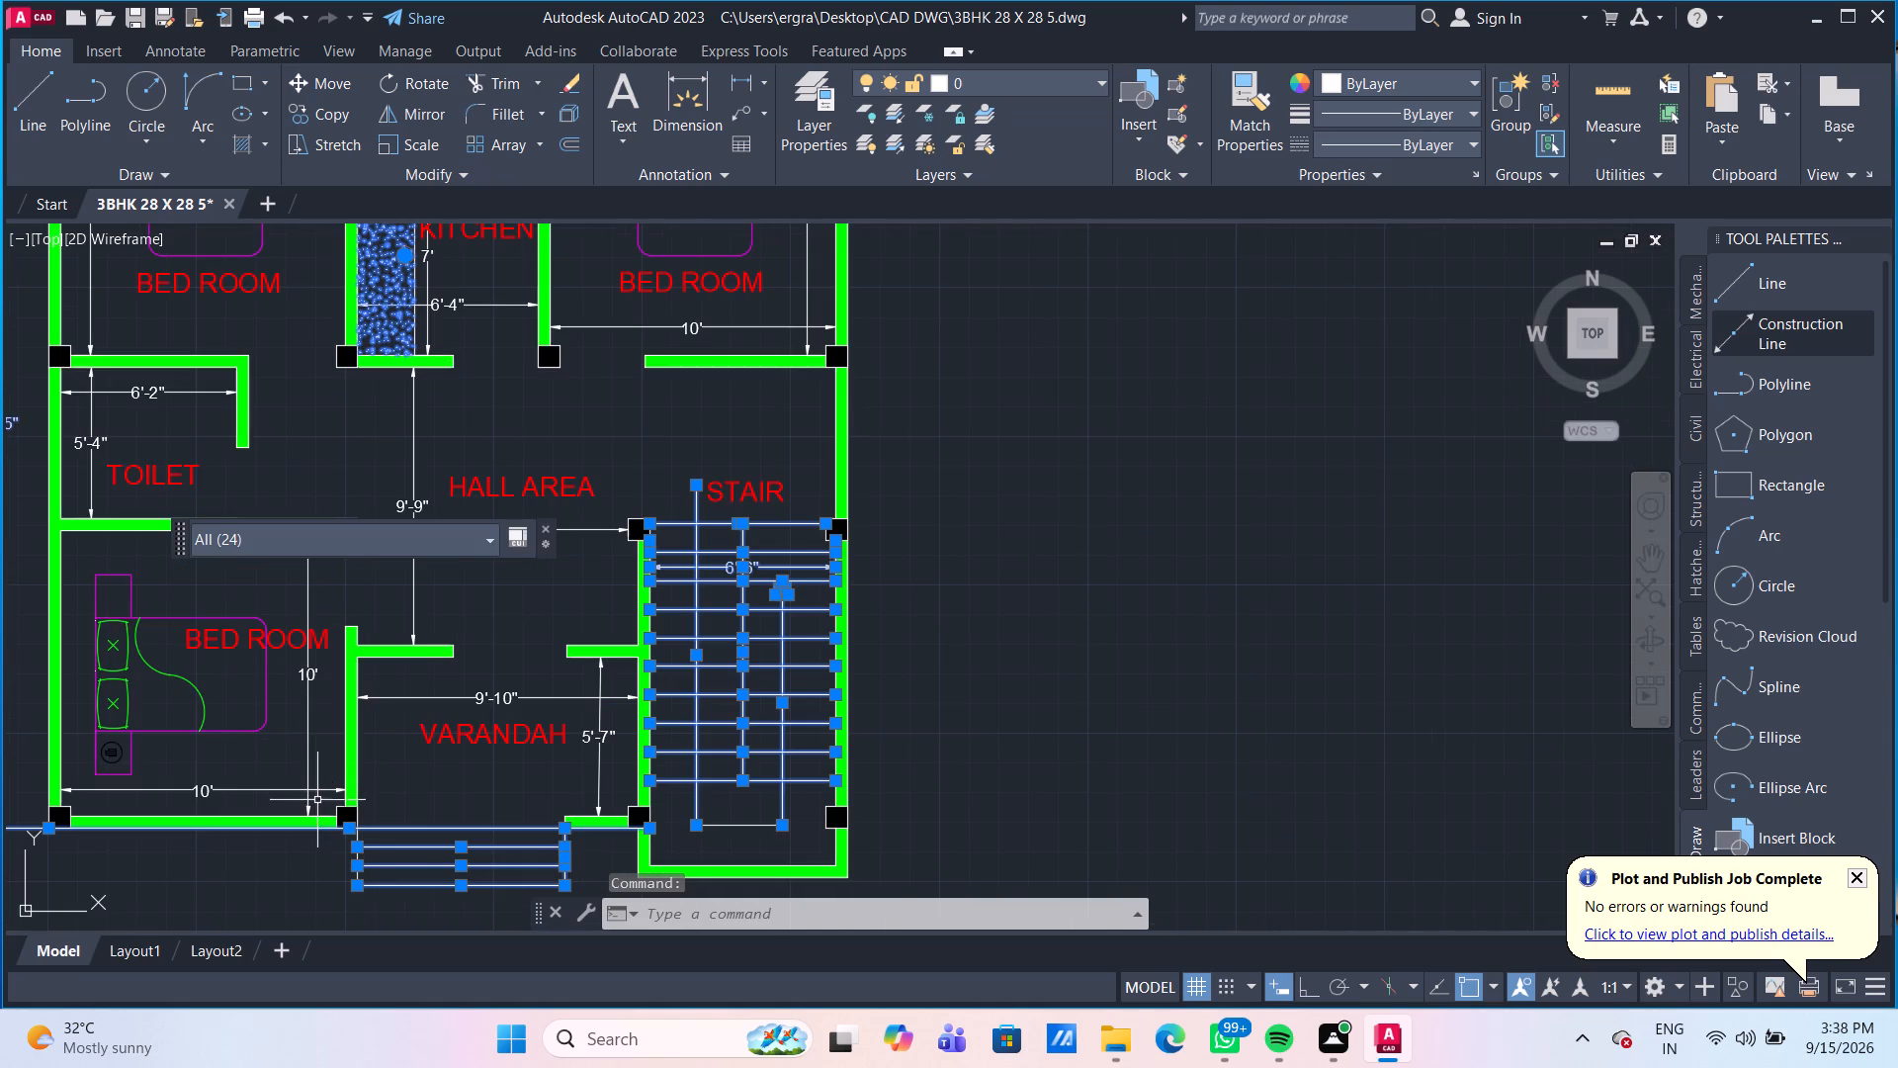
drag(317, 803, 302, 777)
click(295, 743)
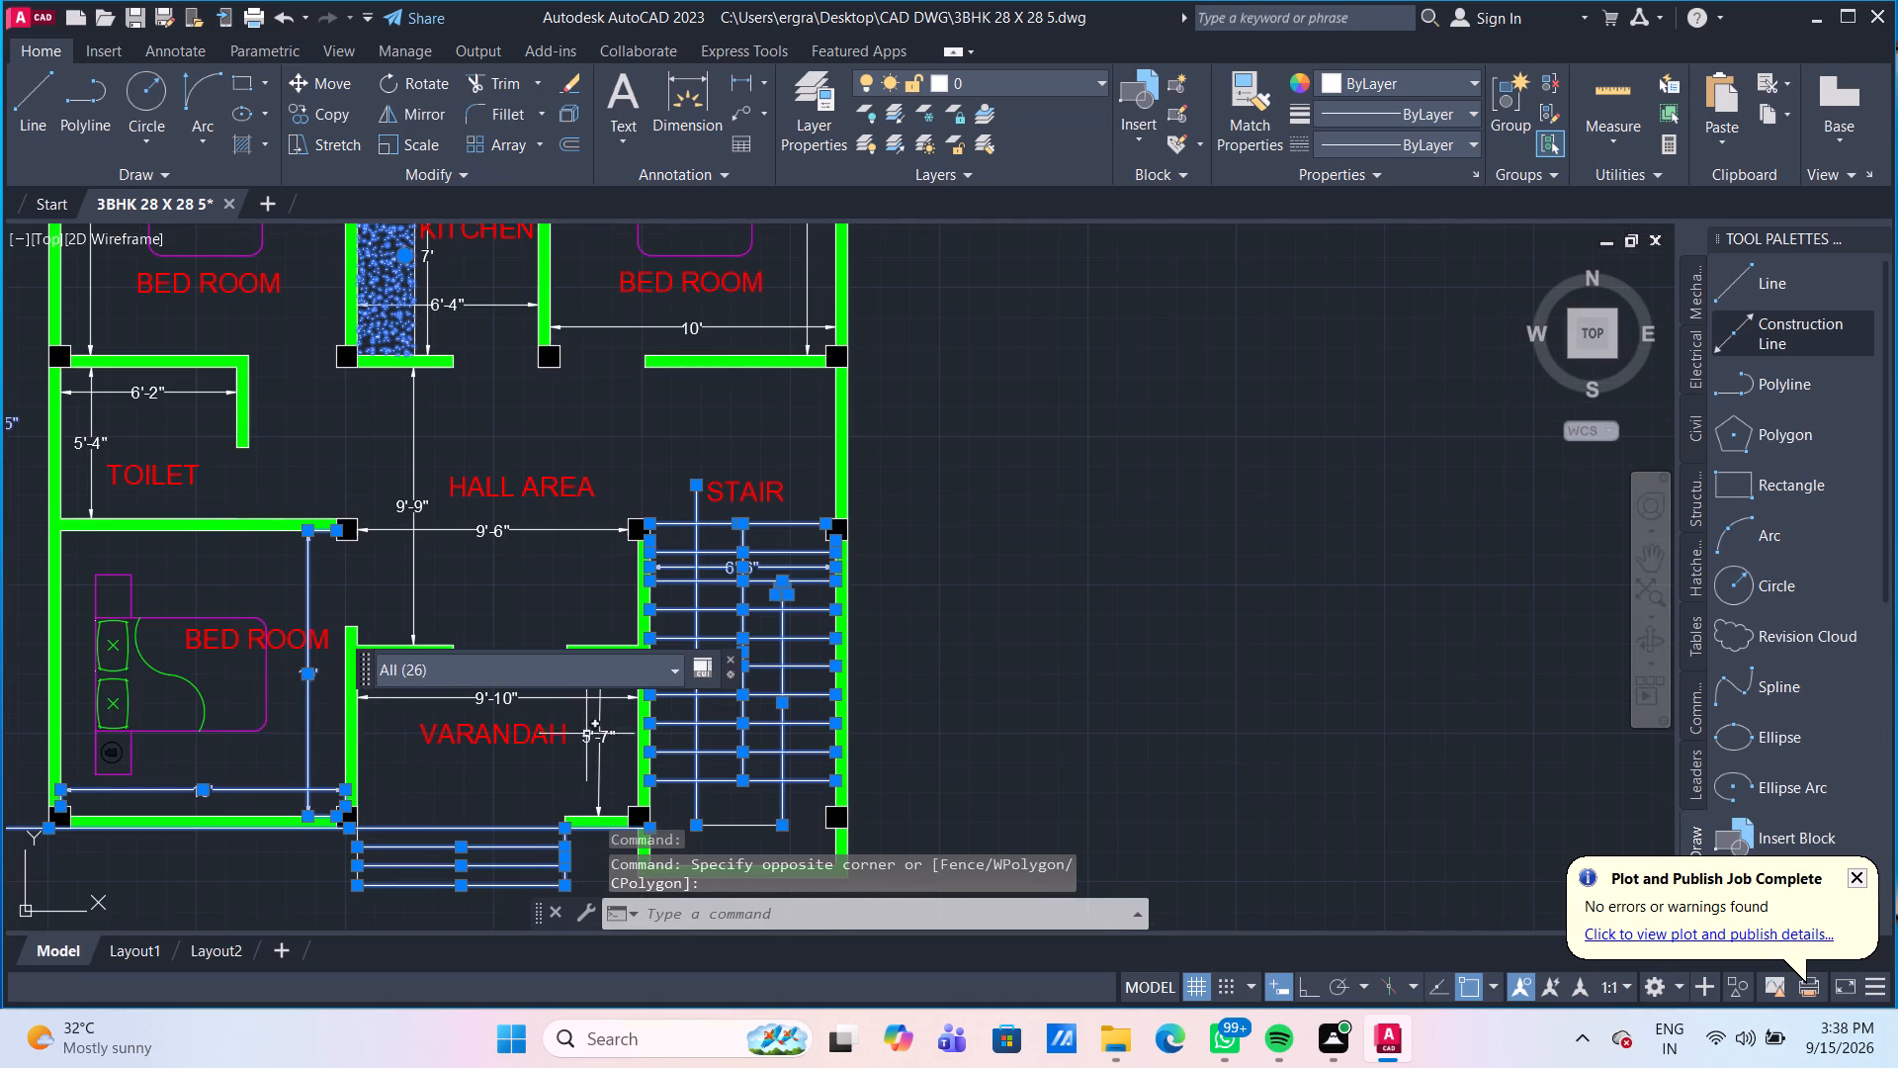
middle_drag(530, 780, 436, 823)
drag(519, 753, 511, 744)
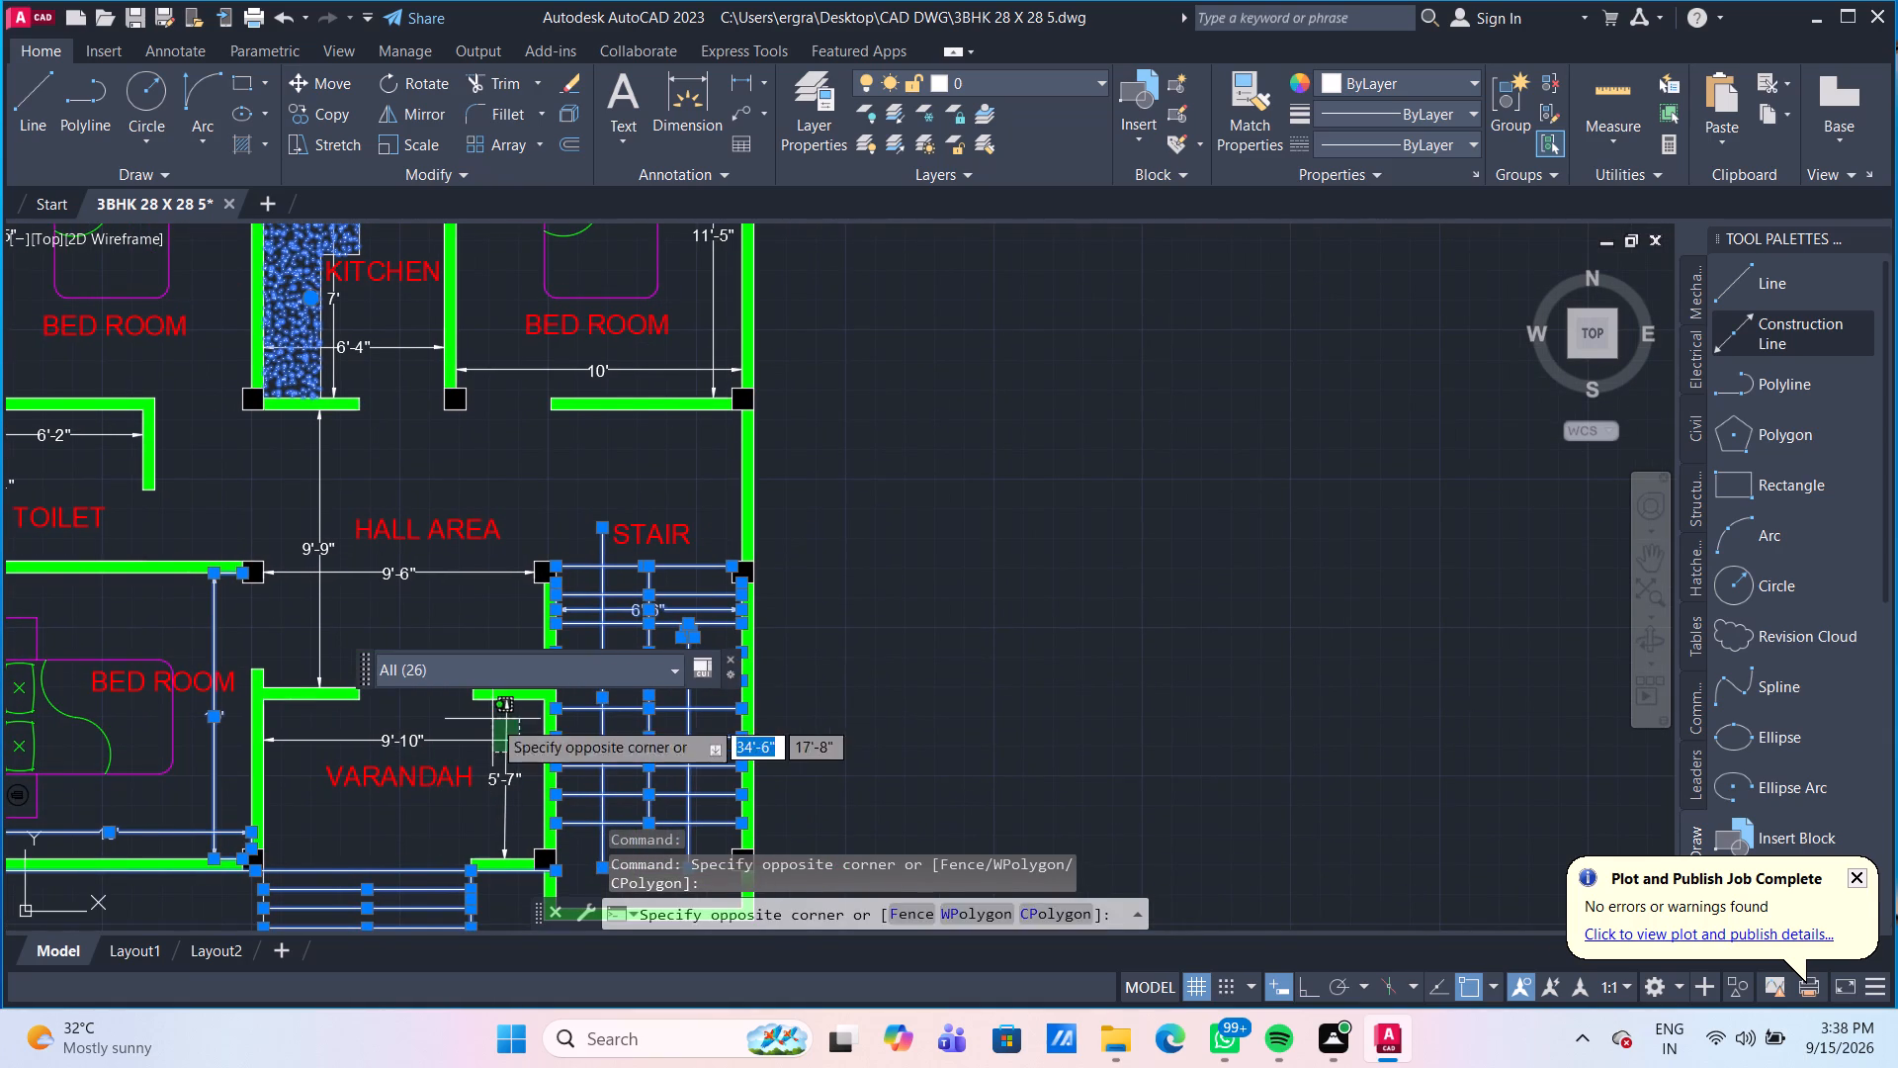
click(492, 719)
click(330, 598)
click(304, 544)
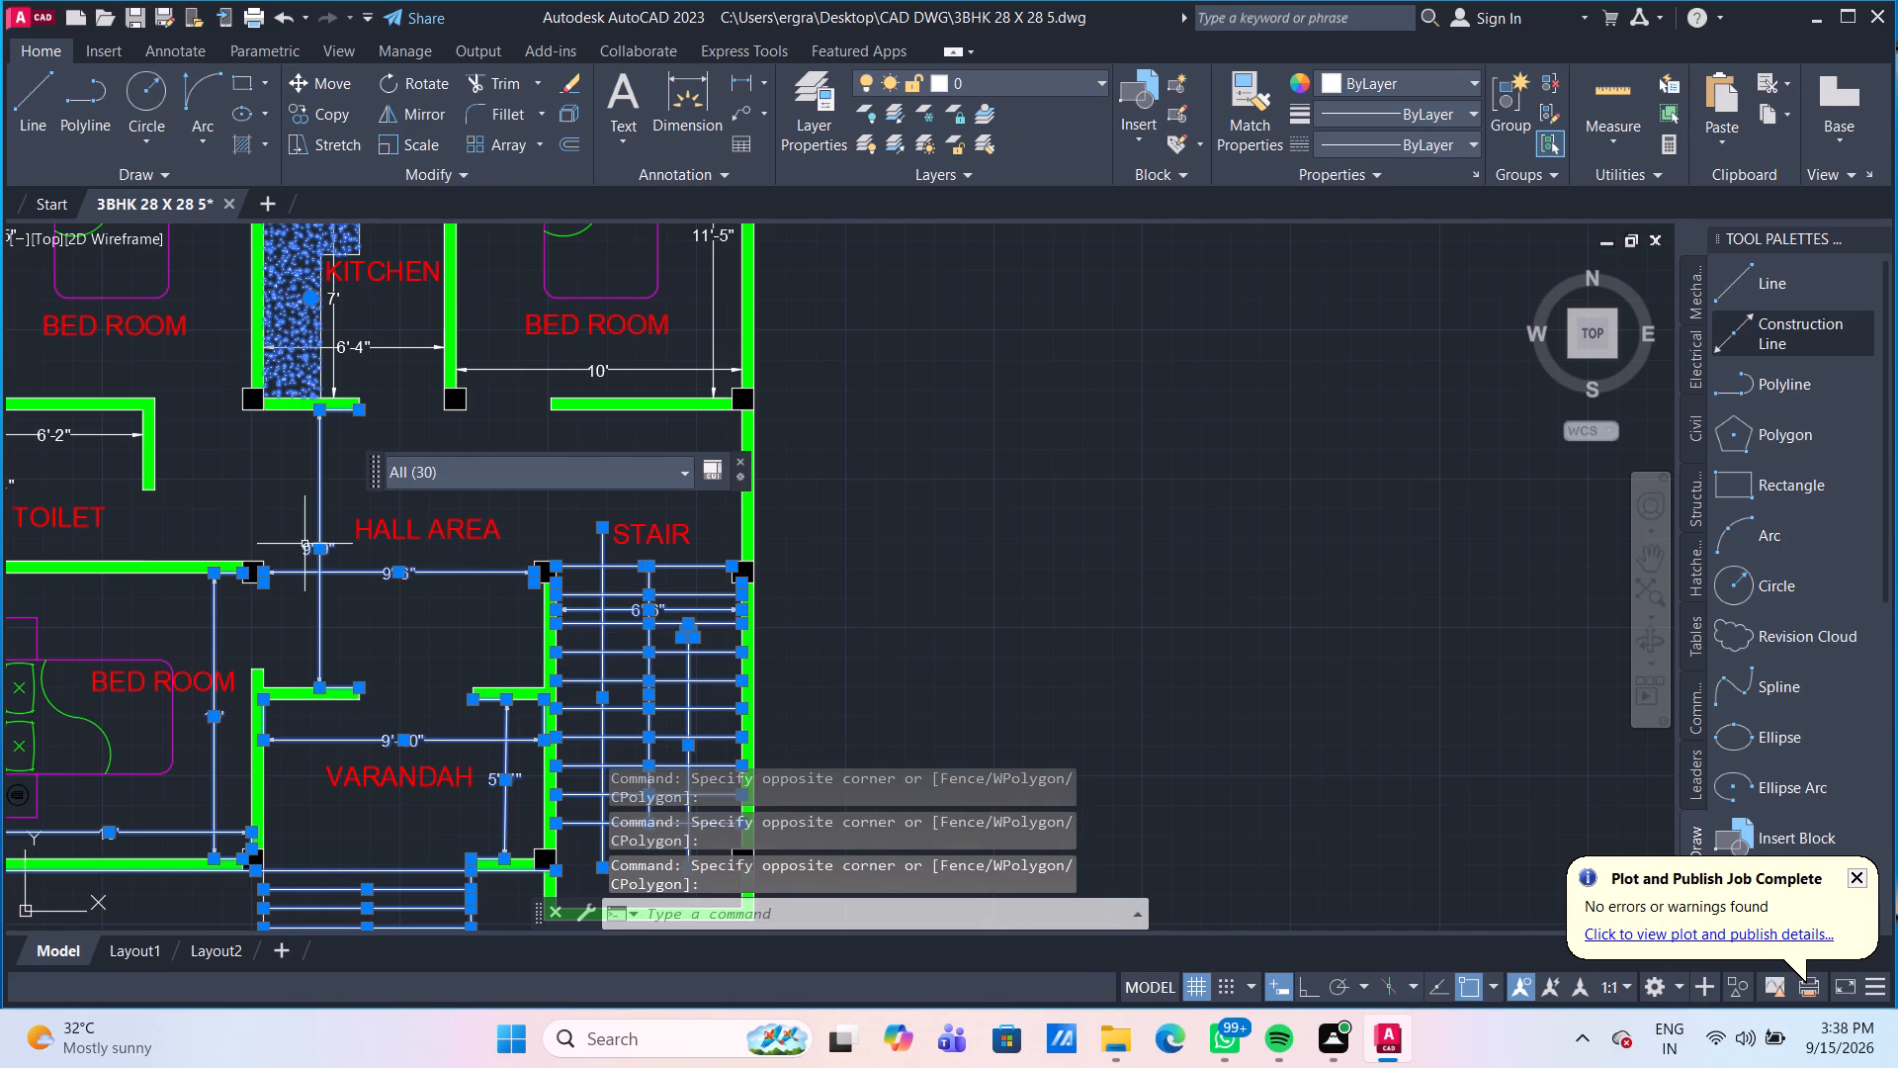
Add the dimensions of the bedroom beside the kitchen and of the kitchen itself to the selection.
middle_drag(492, 583, 513, 853)
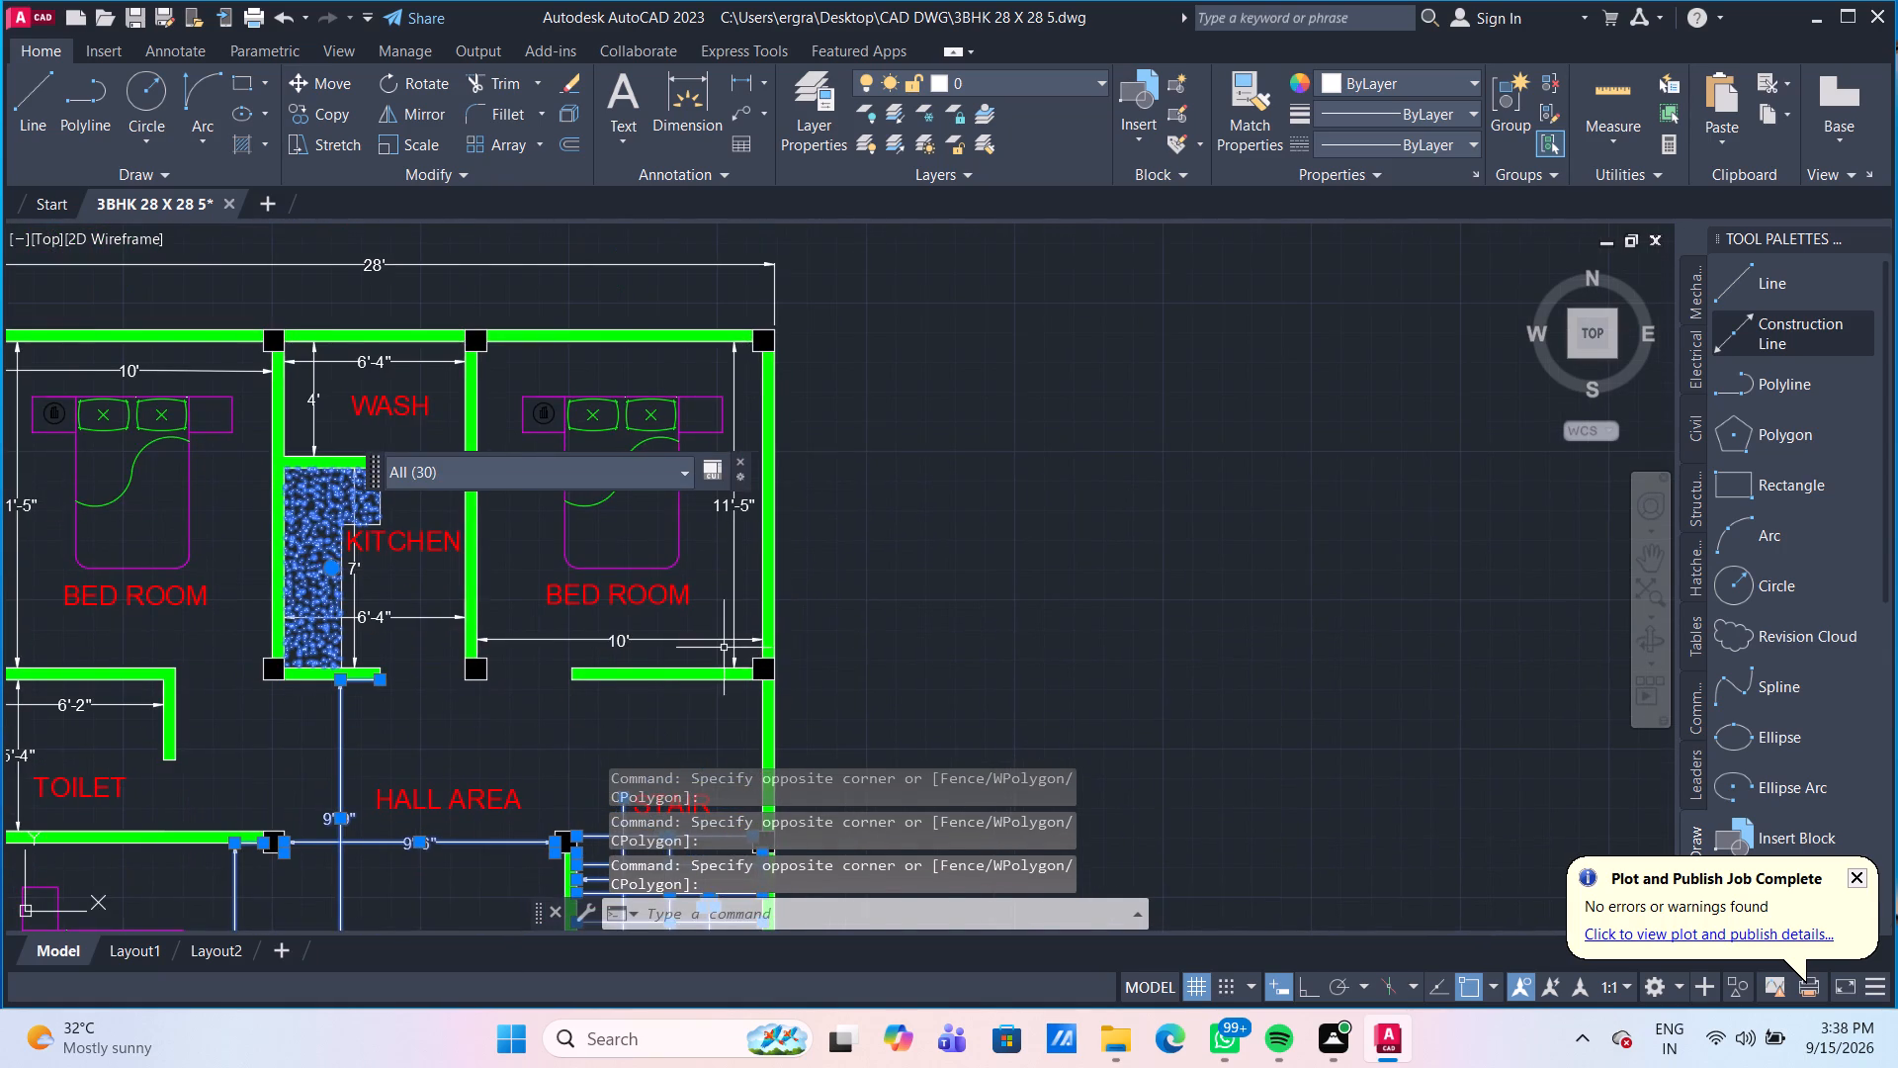
scroll(722, 649, up, 1)
drag(751, 651, 746, 639)
click(730, 599)
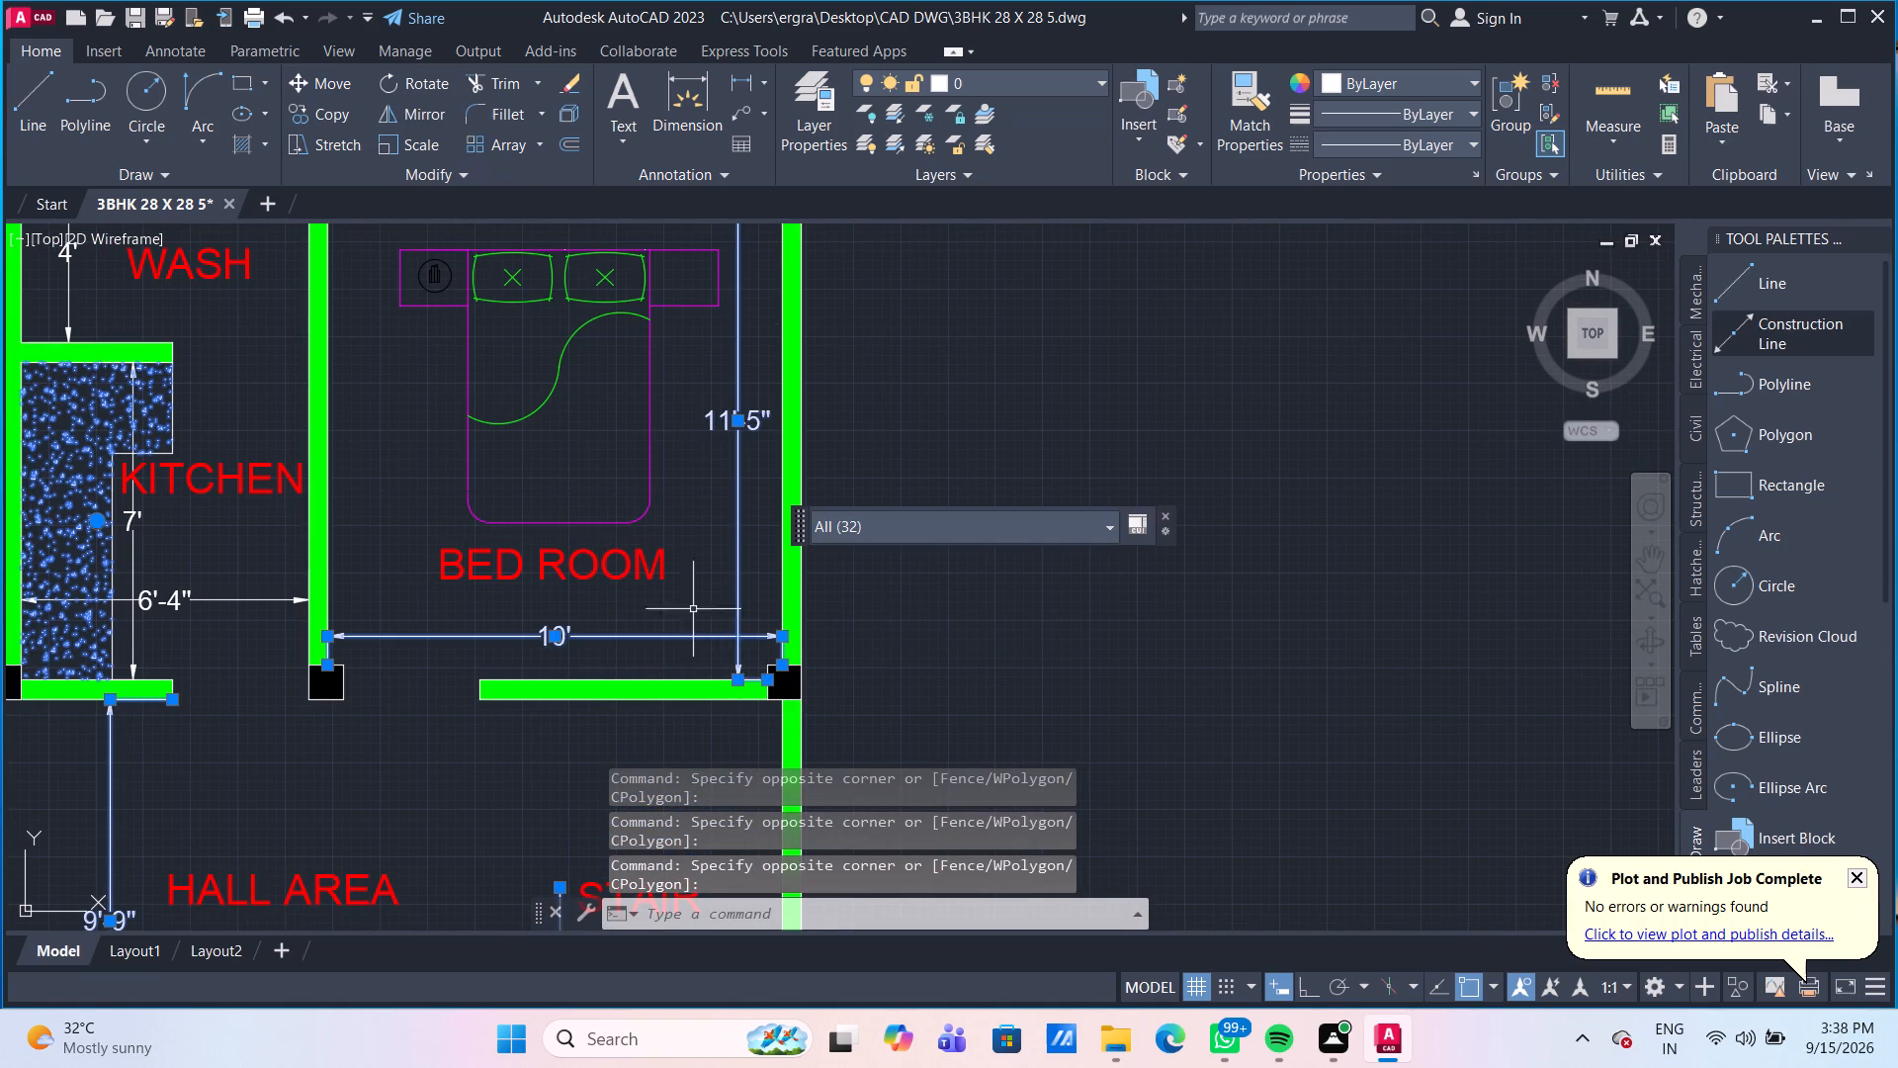
scroll(377, 654, down, 1)
scroll(278, 631, up, 1)
click(228, 639)
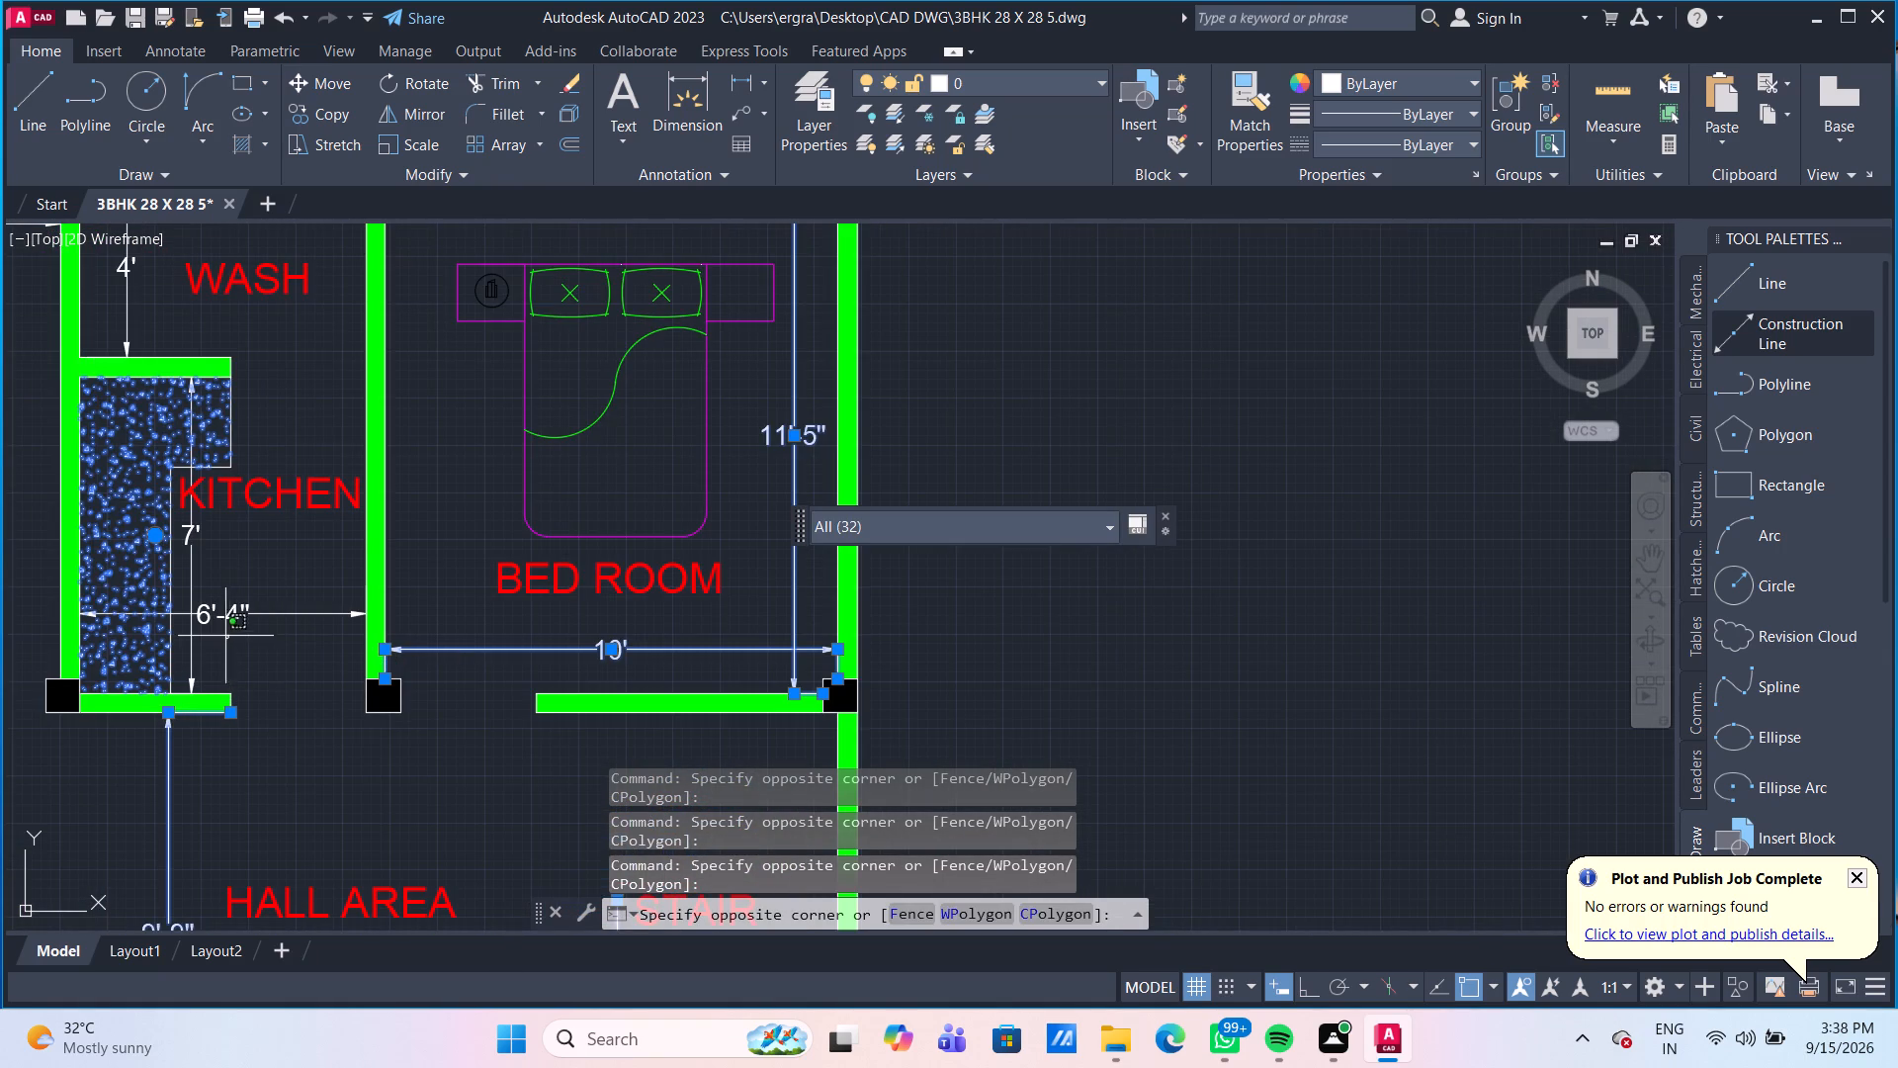
click(181, 595)
scroll(184, 613, down, 1)
Add the toilet's width and length dimensions to the selection.
middle_drag(212, 634, 370, 703)
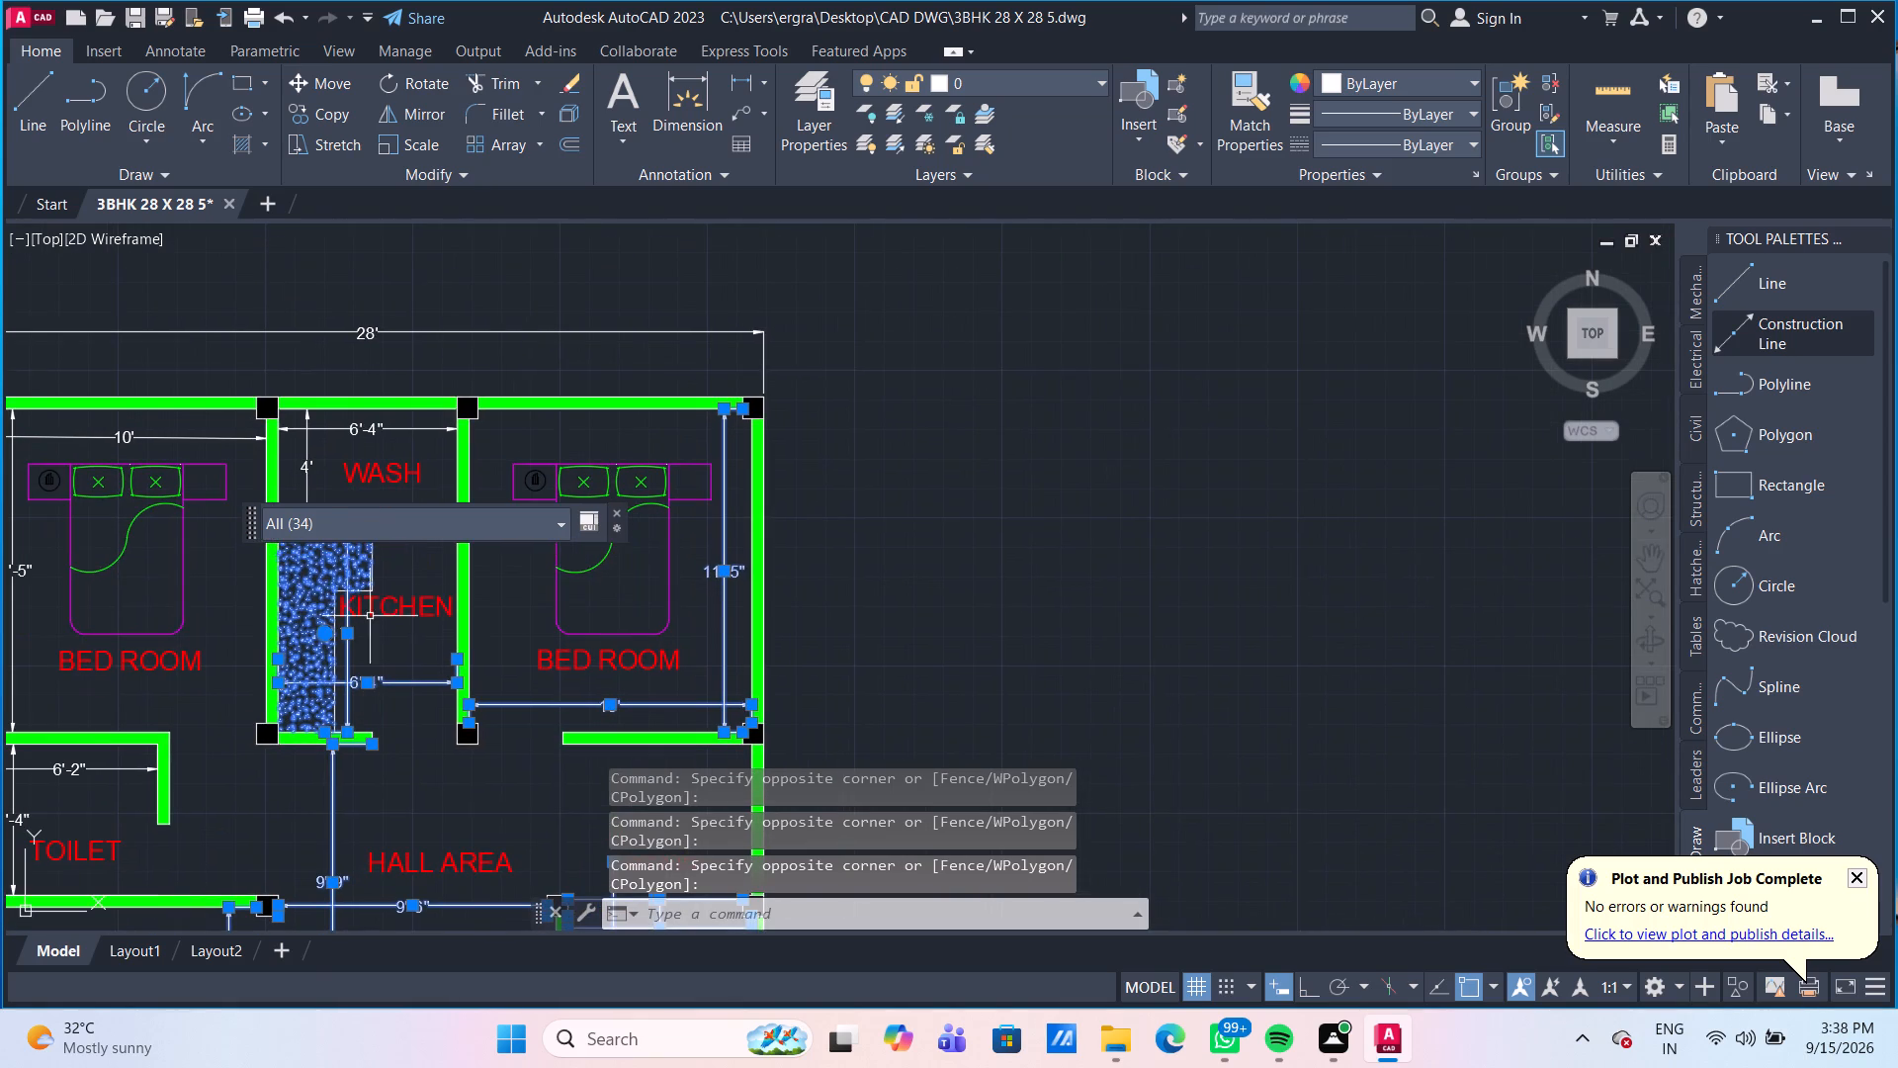
scroll(384, 520, down, 1)
middle_drag(210, 693, 842, 393)
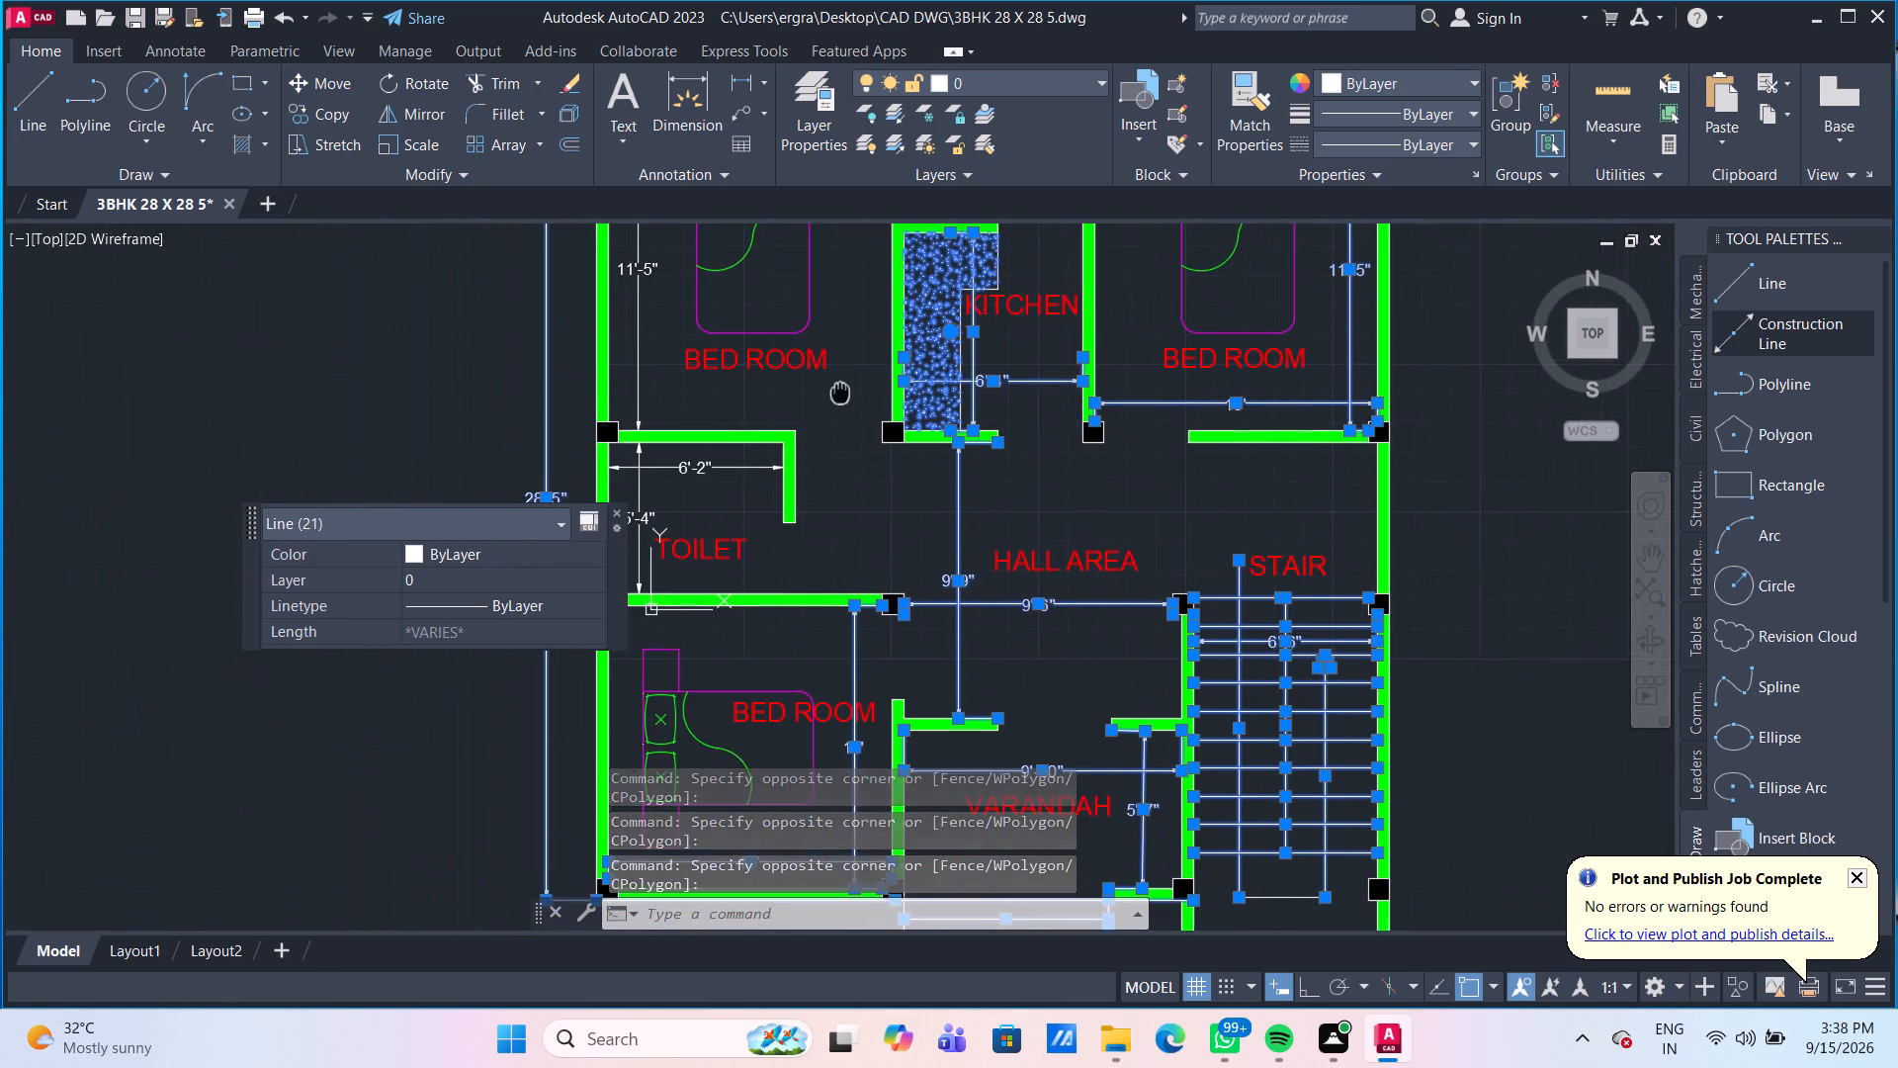
middle_drag(842, 393, 843, 393)
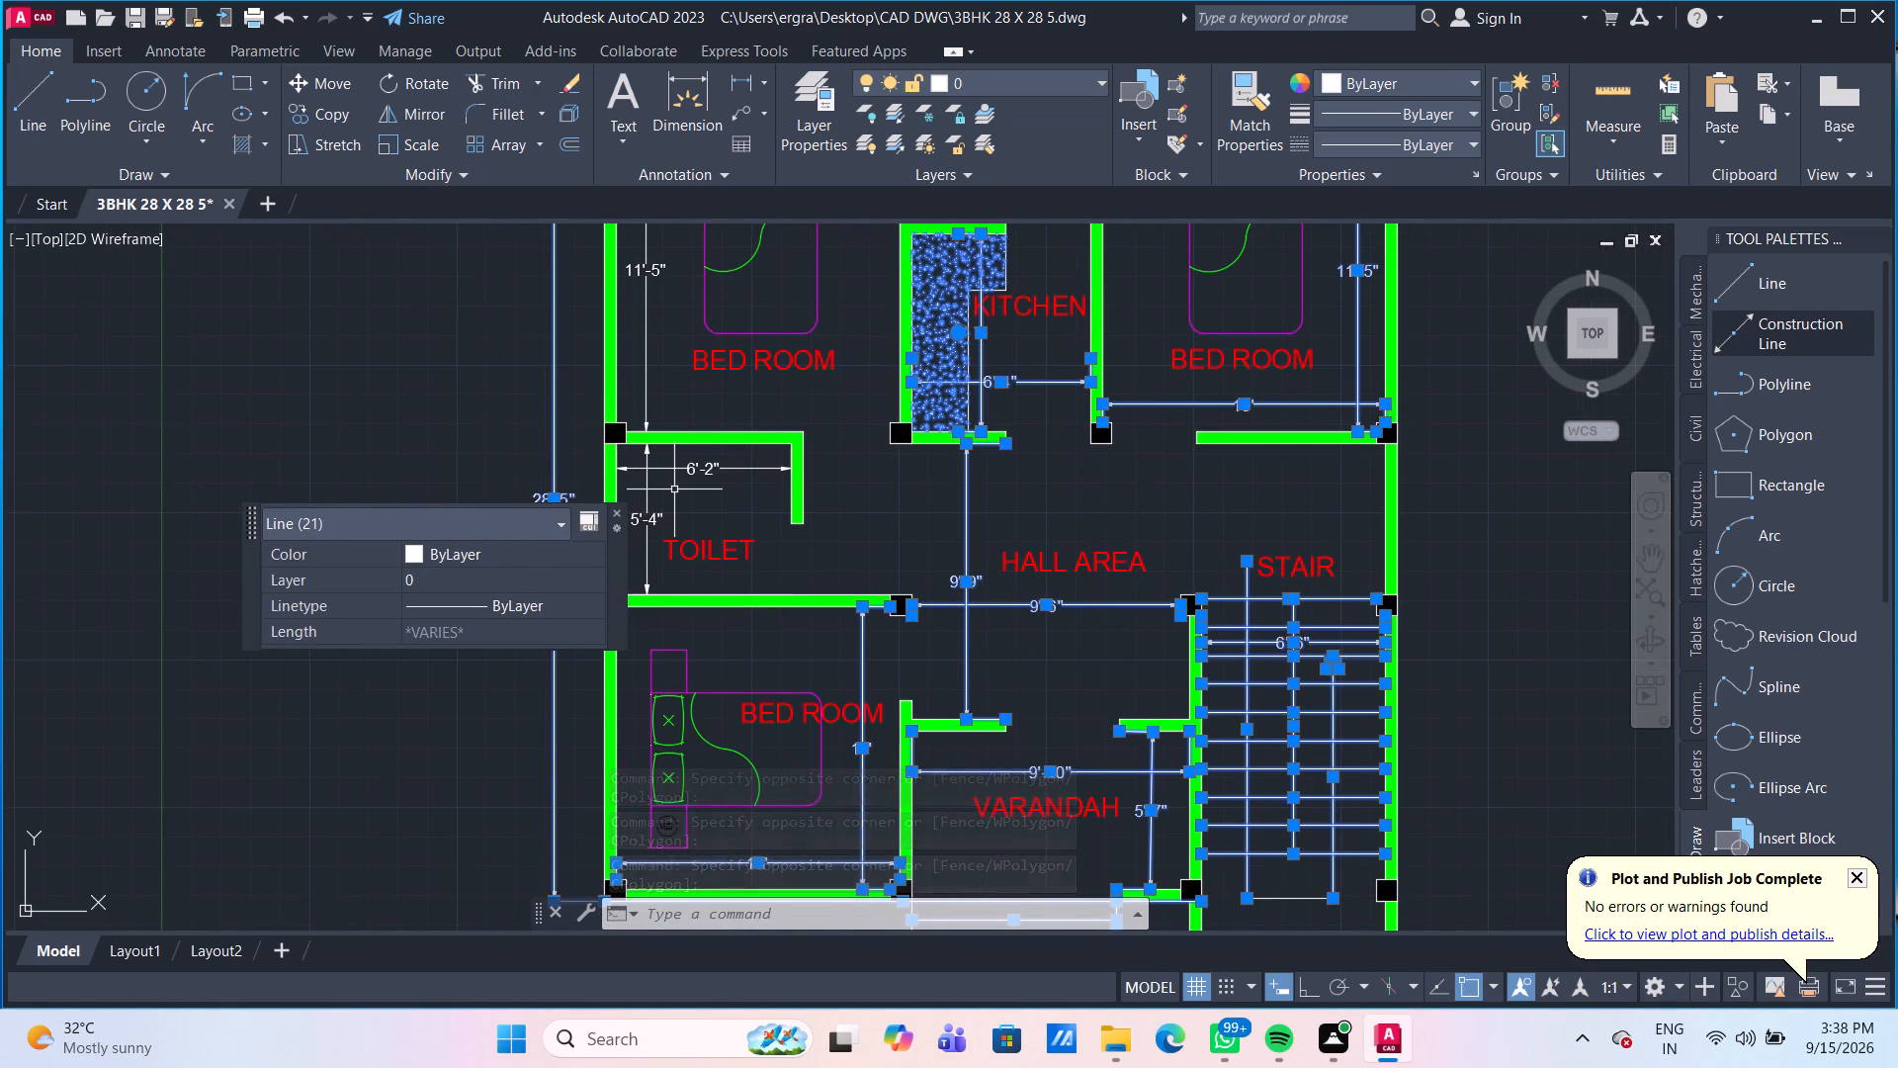
drag(674, 489, 655, 482)
drag(635, 458, 635, 468)
scroll(704, 403, down, 1)
Add the dimensions of the bedroom above the toilet, the overall 28' dimension and the wash area dimensions to the selection.
middle_drag(702, 416, 443, 583)
scroll(443, 583, down, 1)
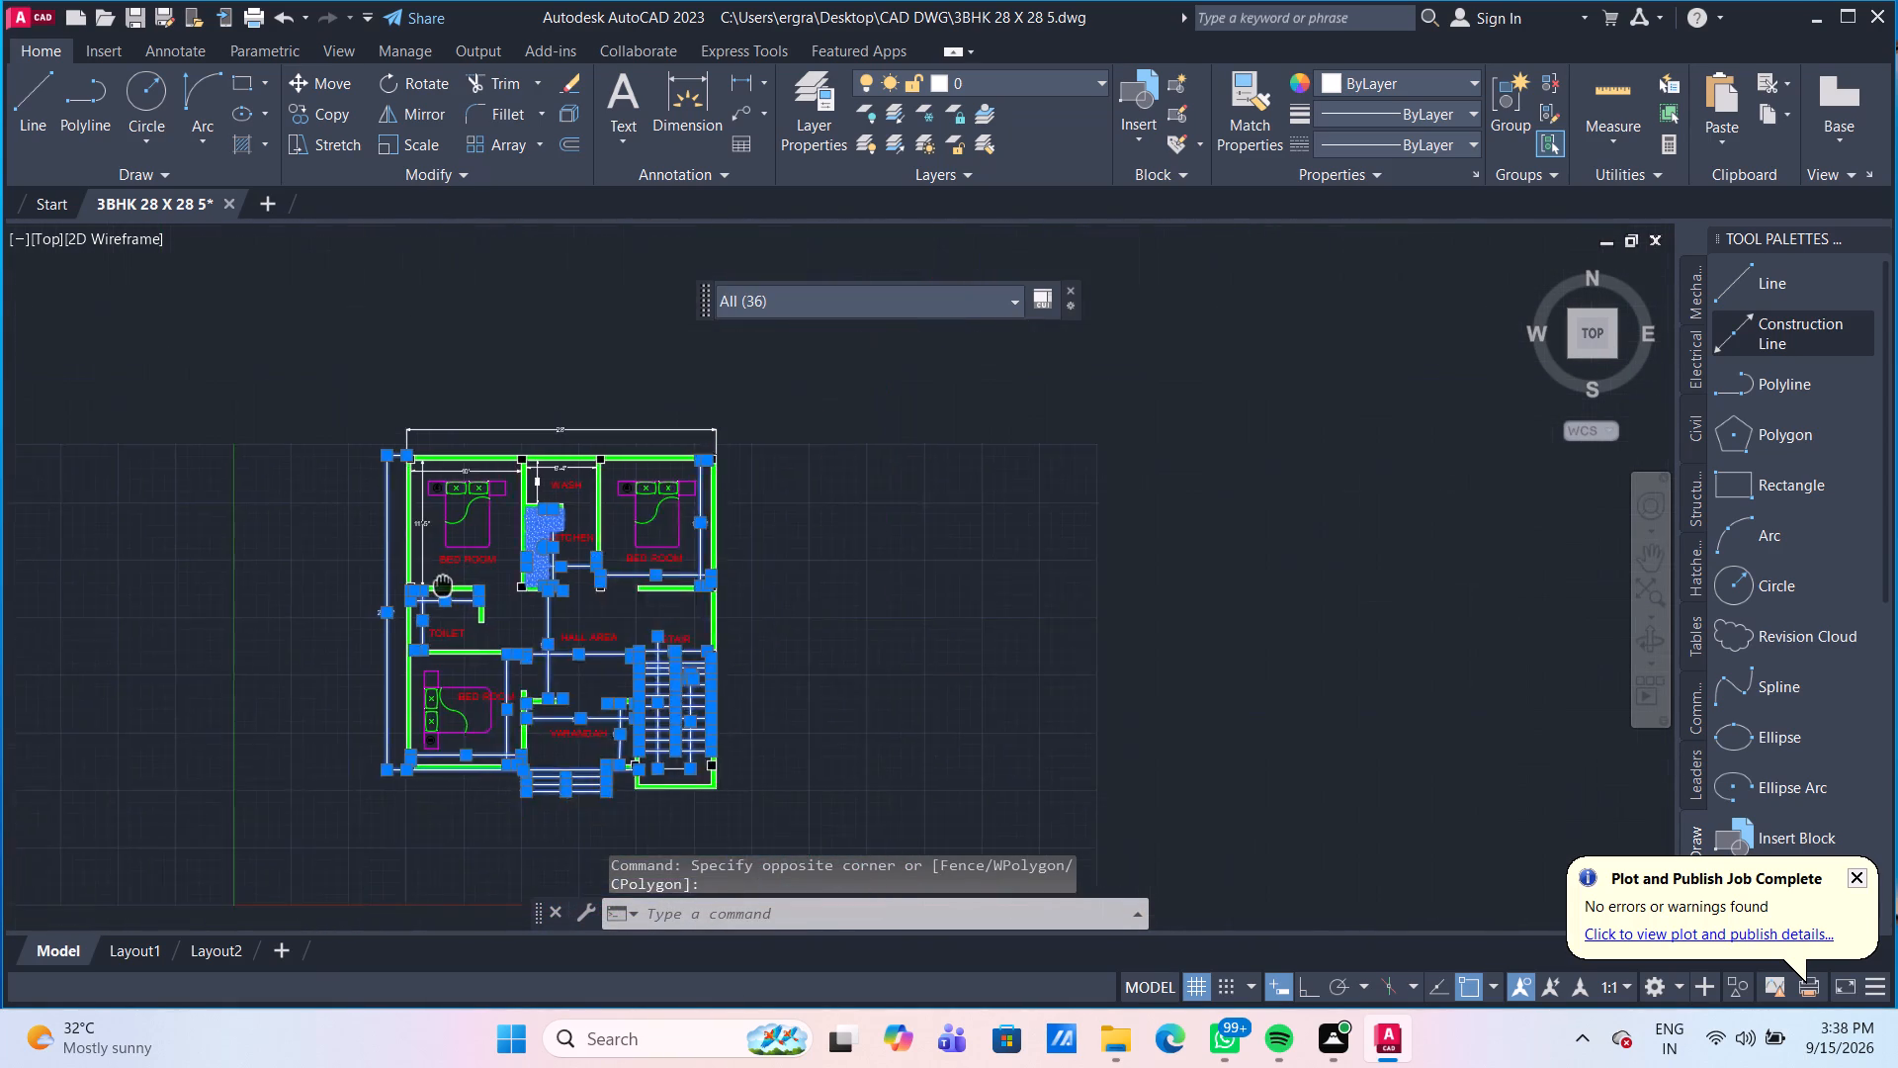
middle_drag(443, 583, 397, 640)
scroll(339, 537, up, 2)
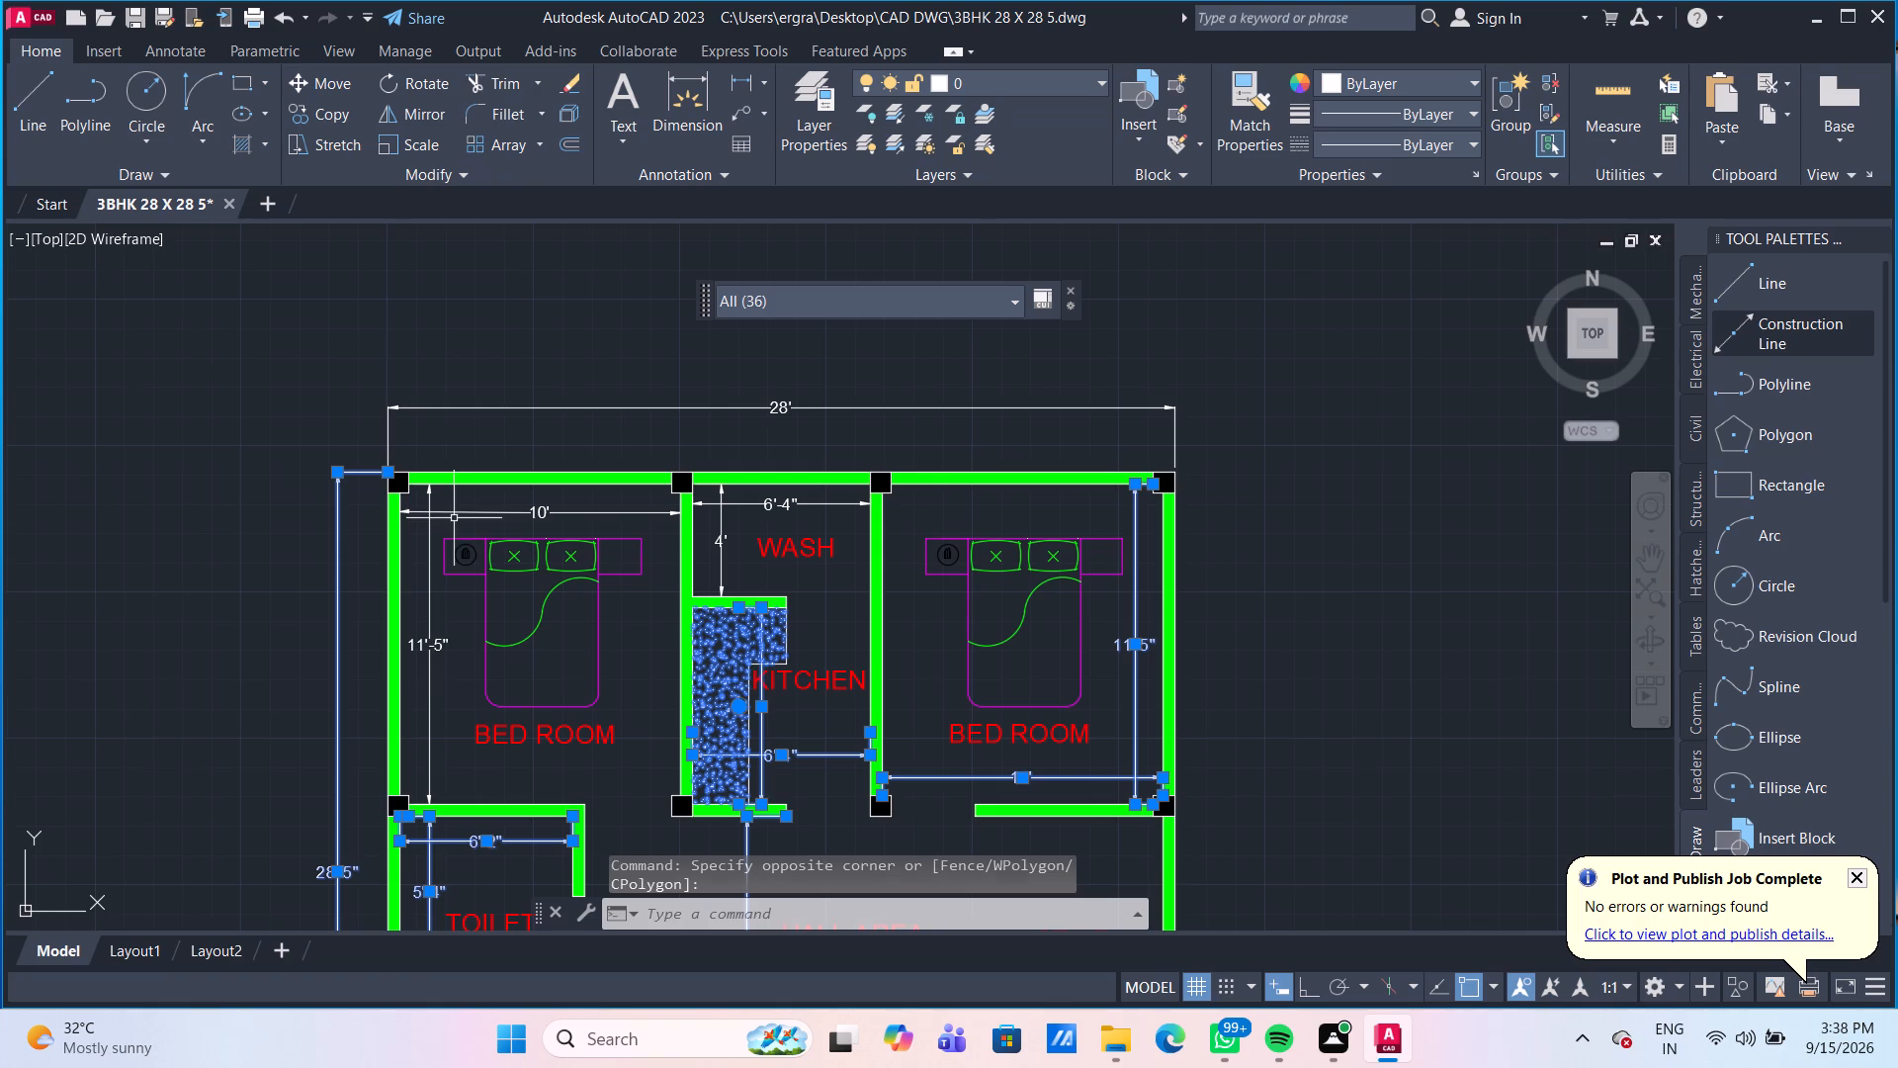
click(454, 518)
click(418, 502)
drag(440, 438, 403, 400)
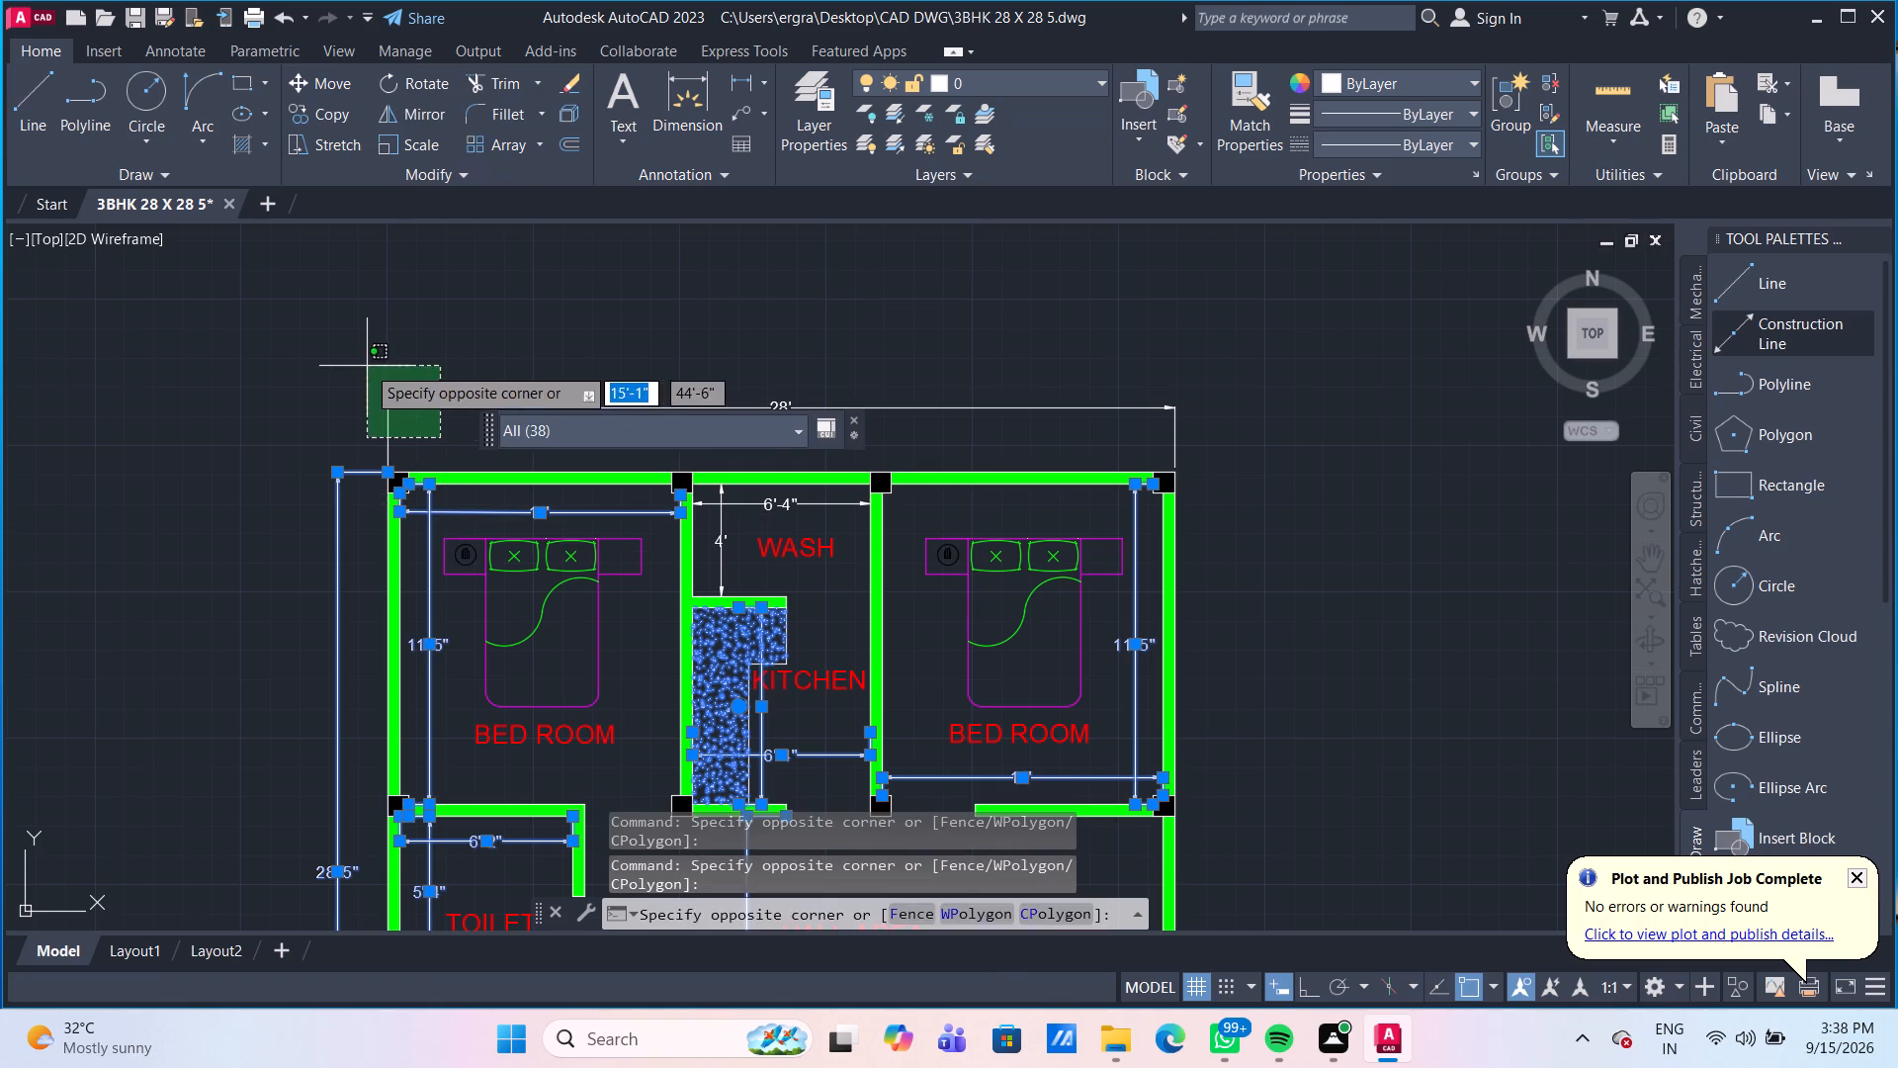
click(366, 365)
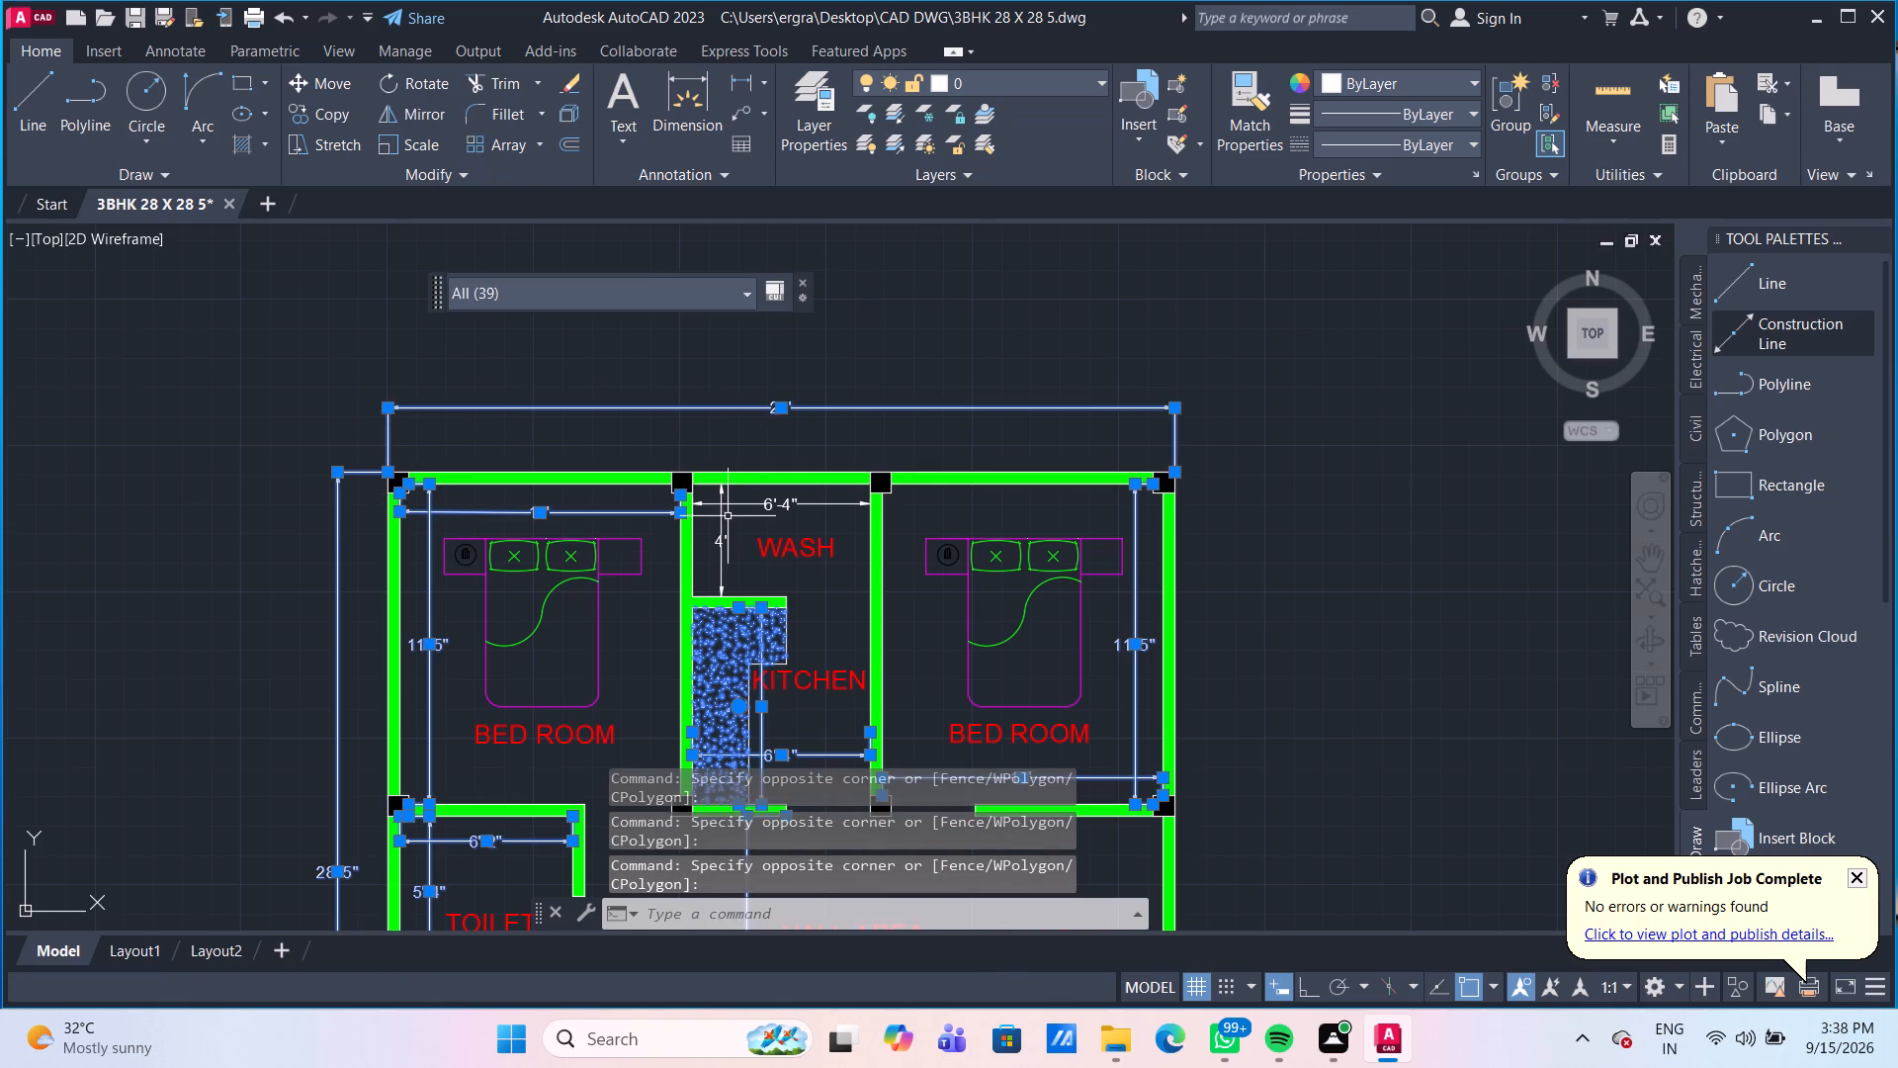
click(731, 517)
click(713, 495)
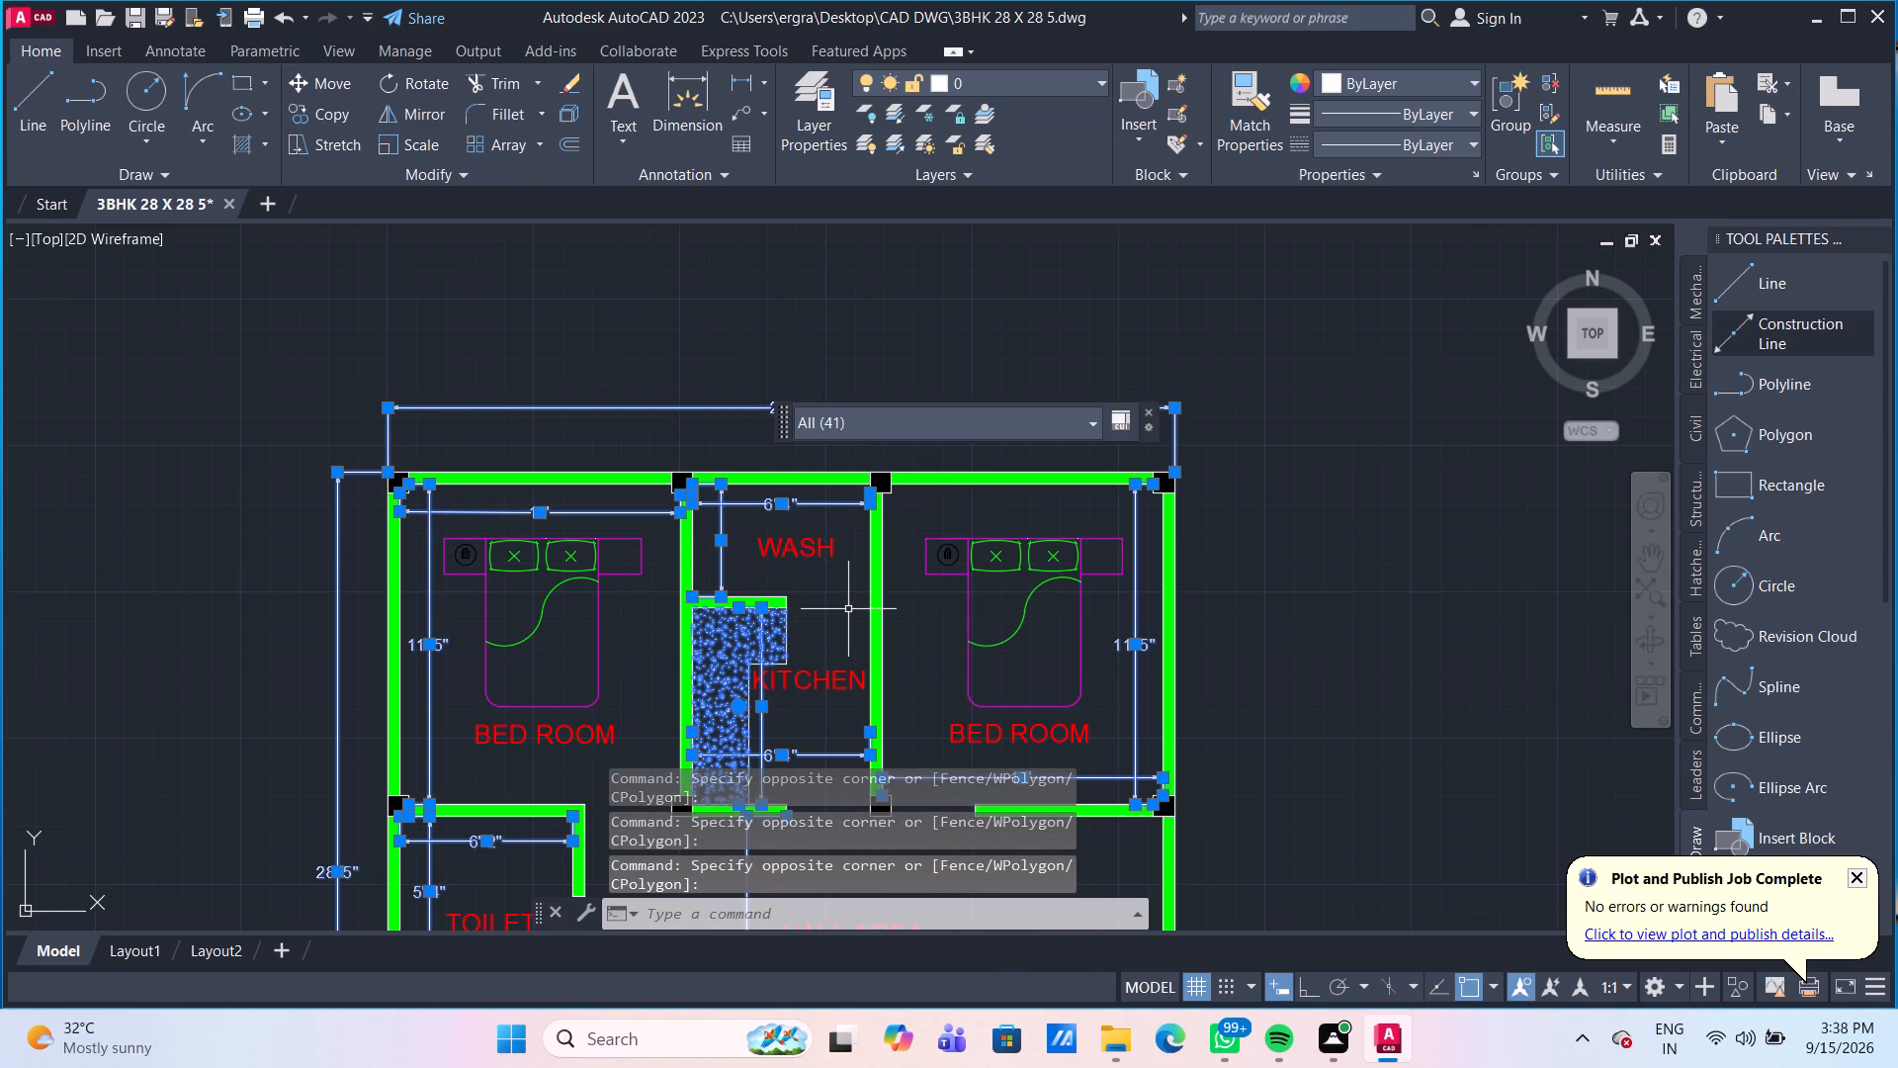
scroll(855, 613, down, 1)
middle_drag(849, 613, 506, 411)
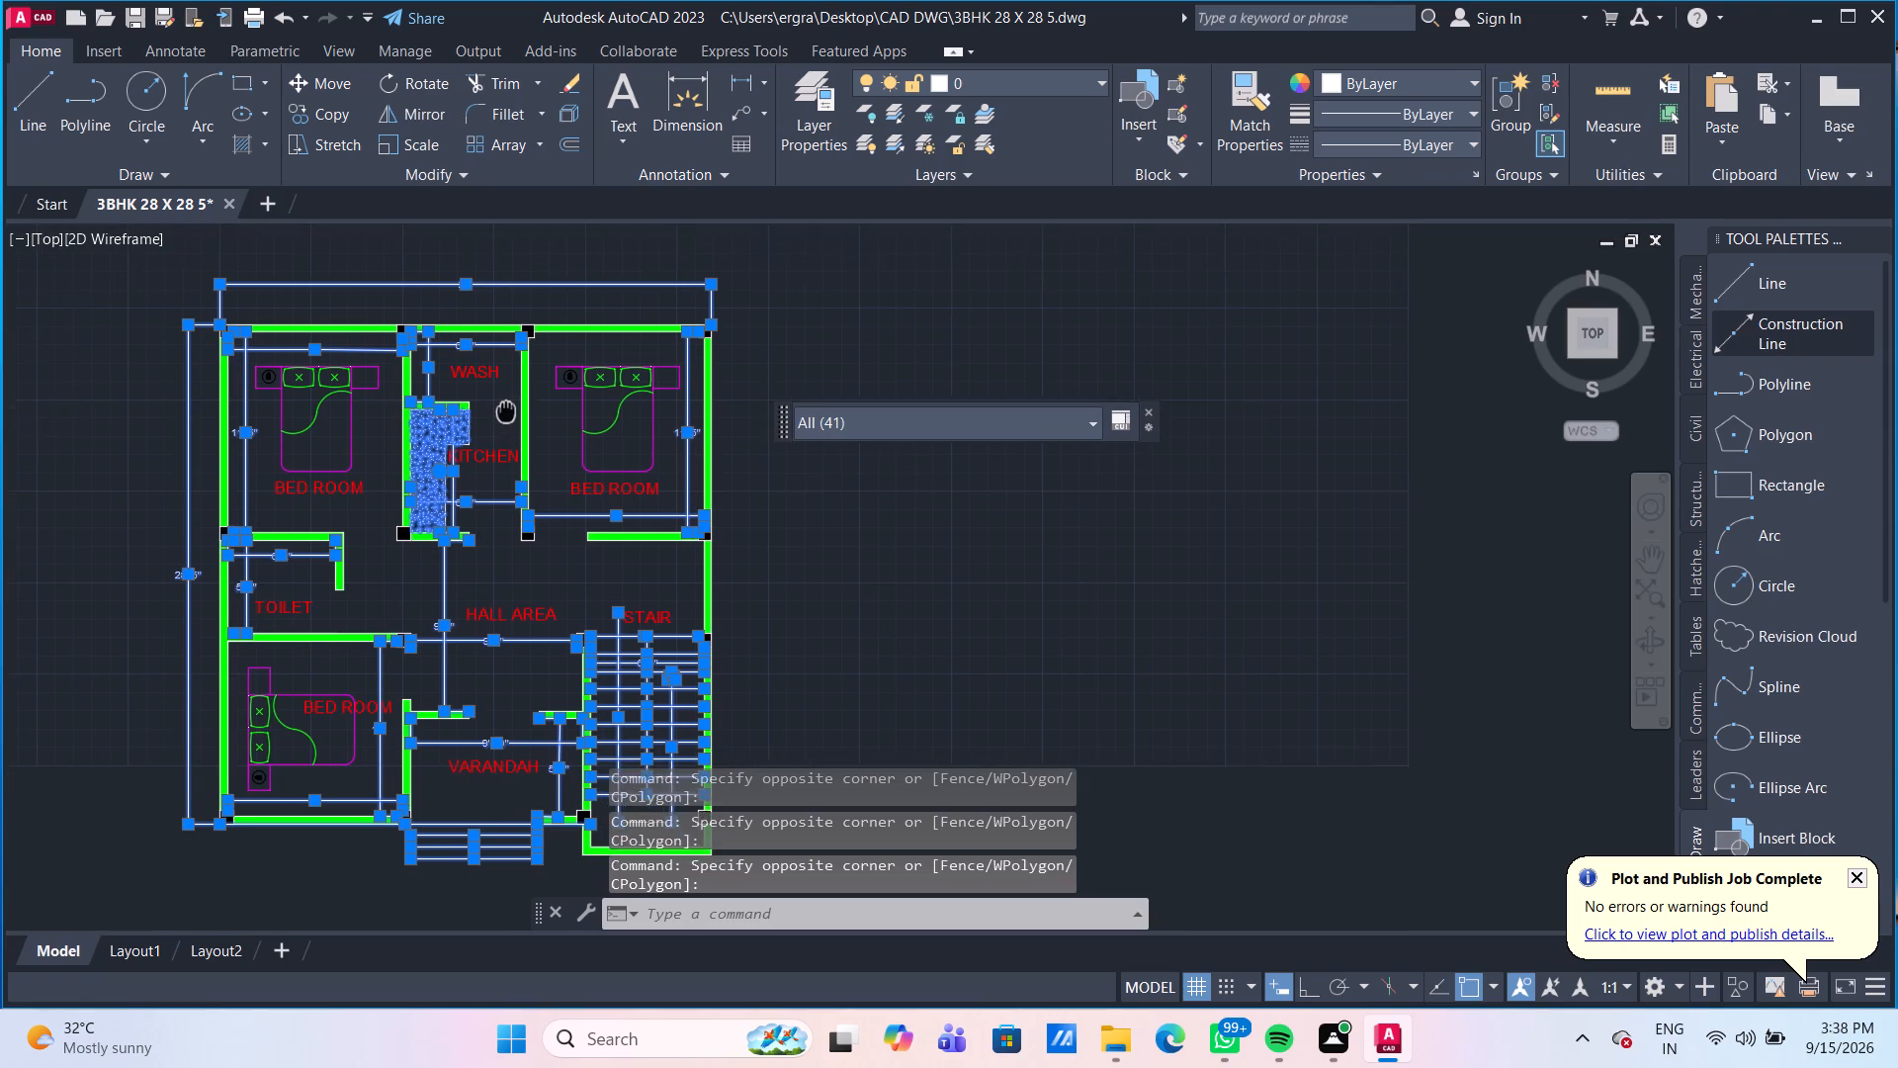
middle_drag(506, 411, 490, 372)
scroll(490, 372, down, 1)
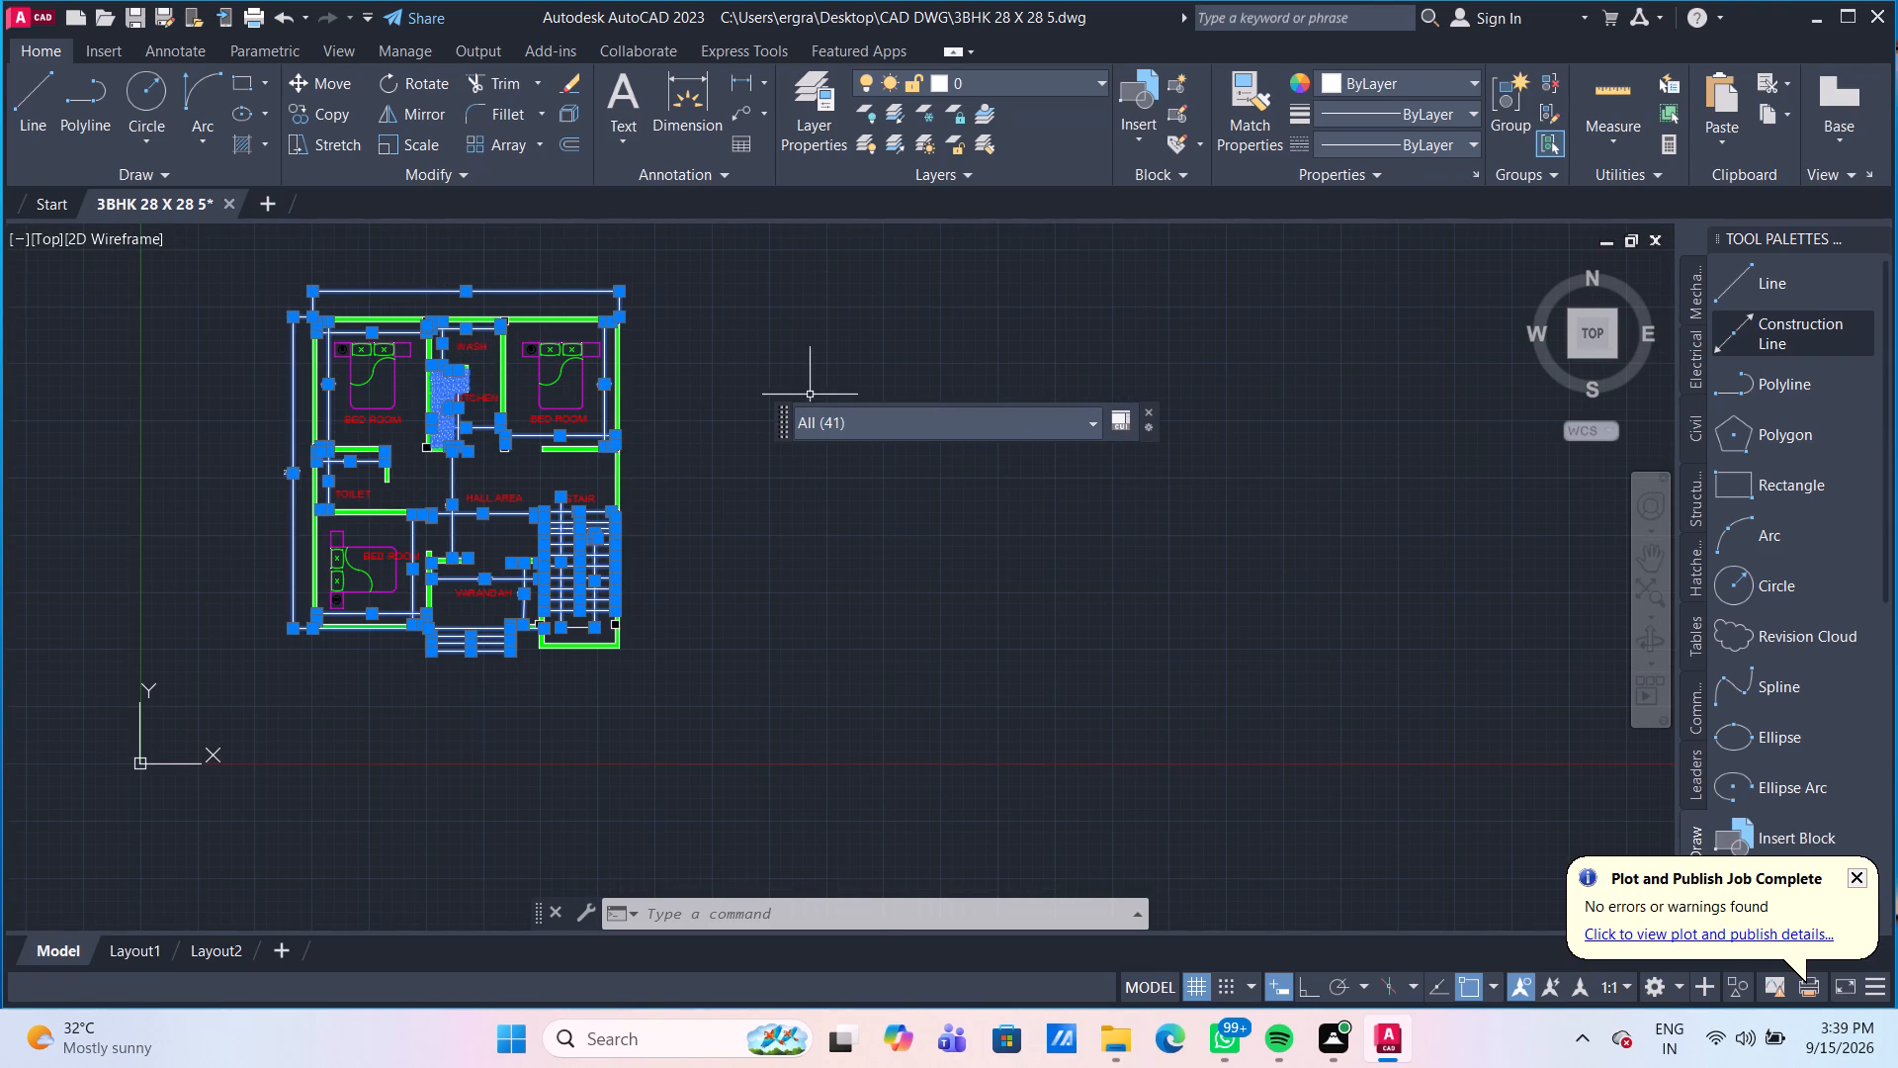
Choose ByBlock as the color of layer 0, and clear the selection.
click(1094, 417)
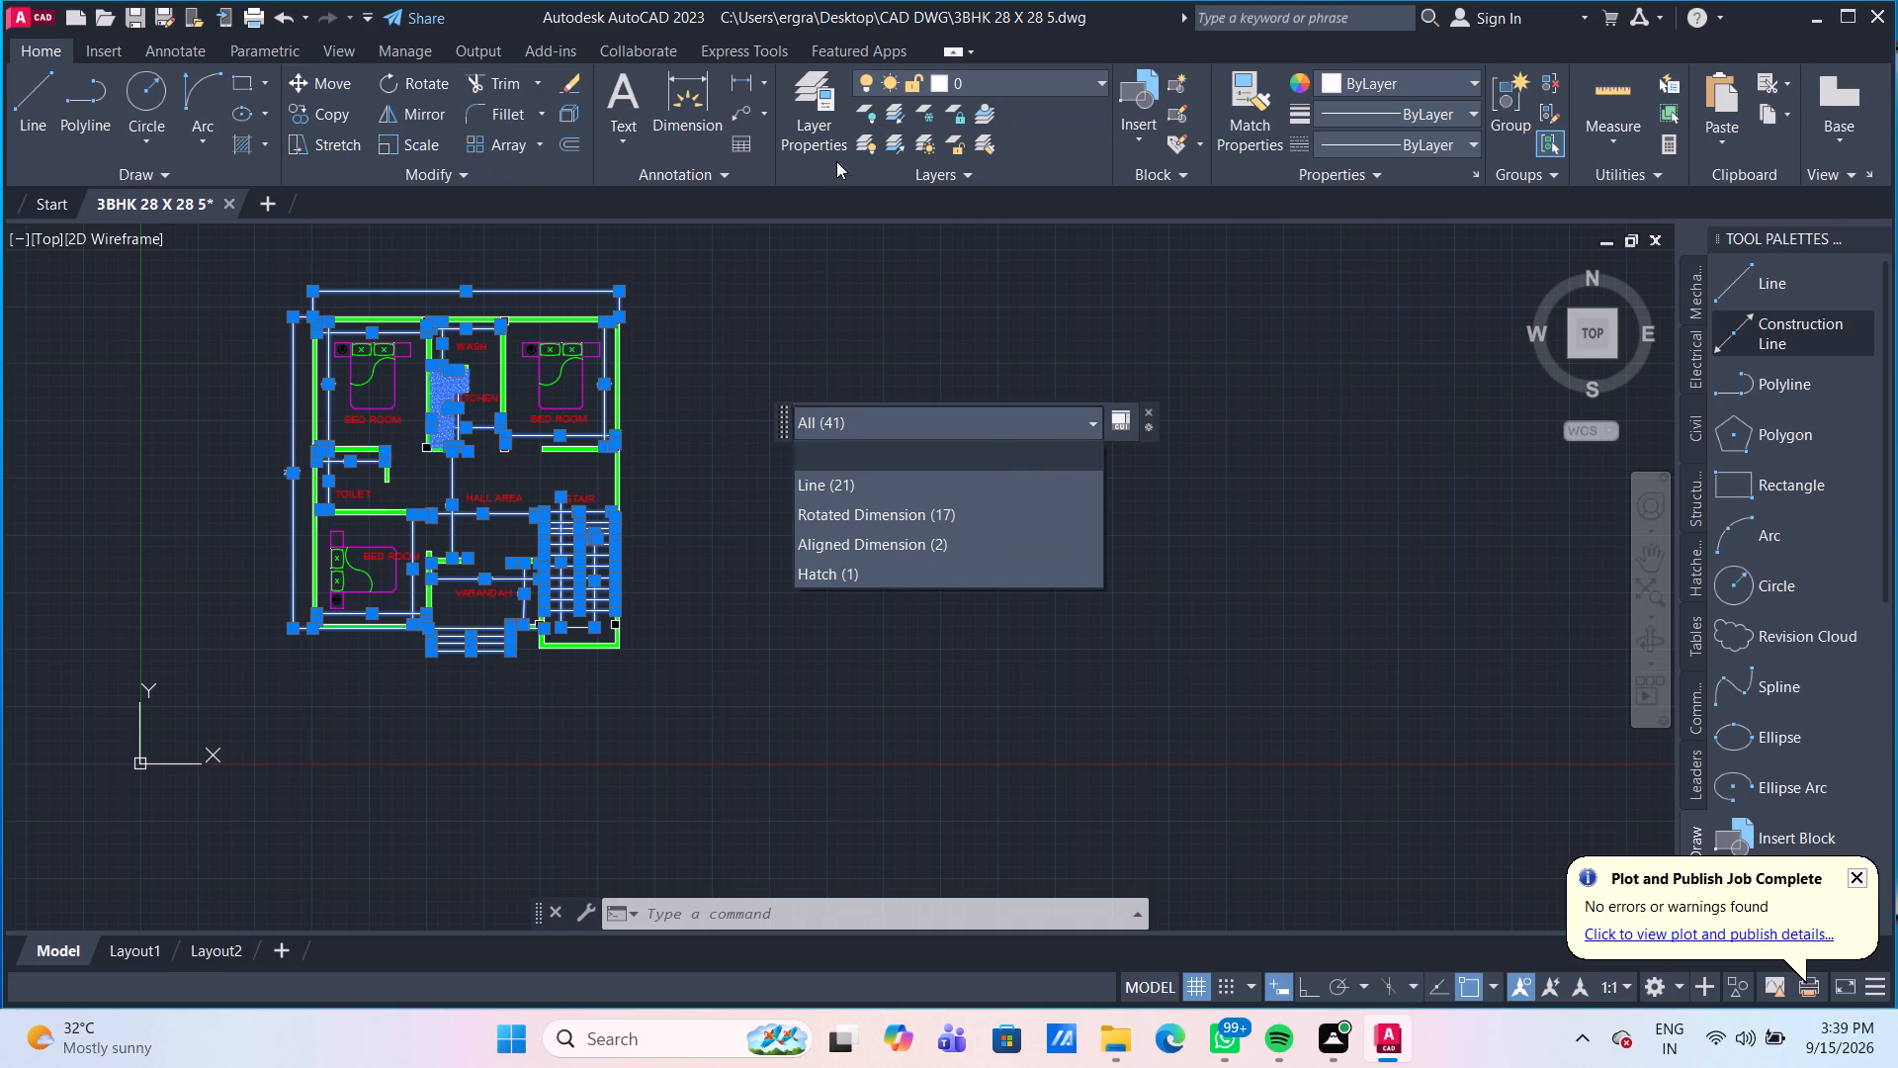
click(937, 85)
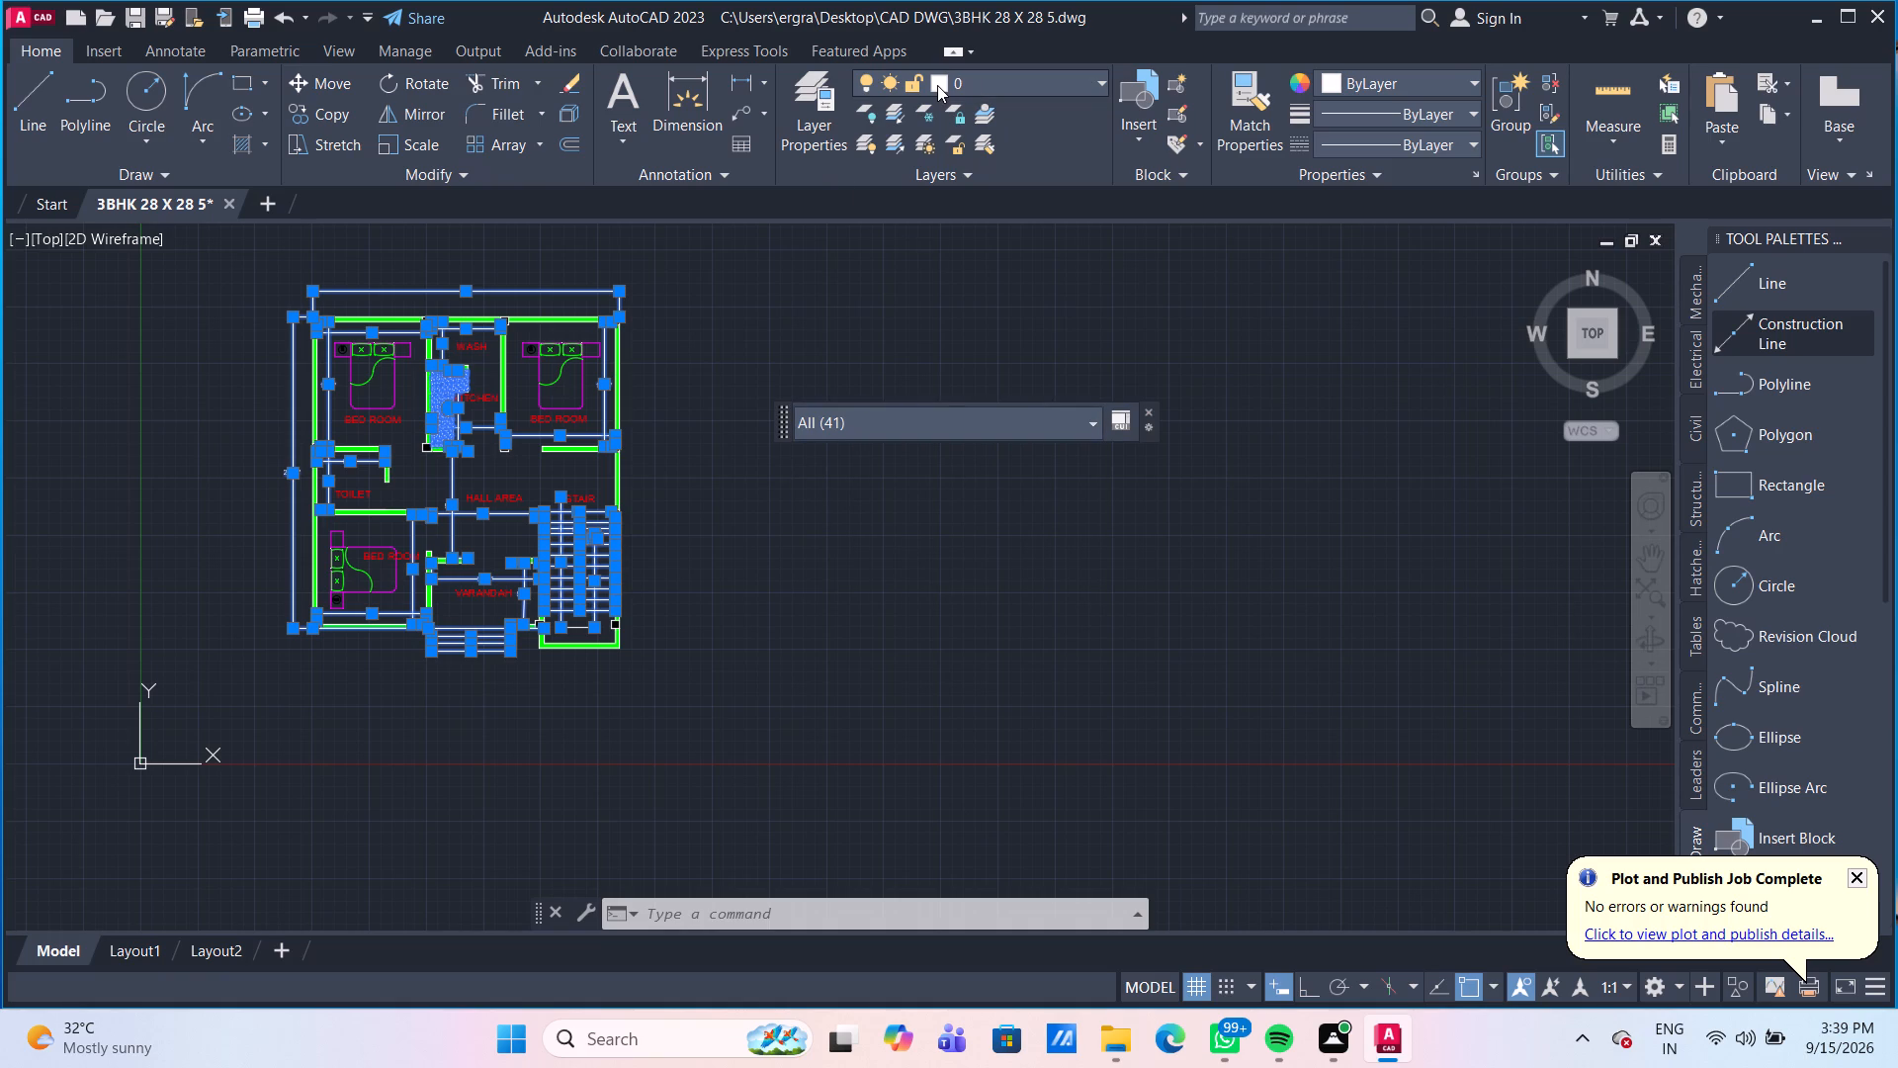
click(937, 85)
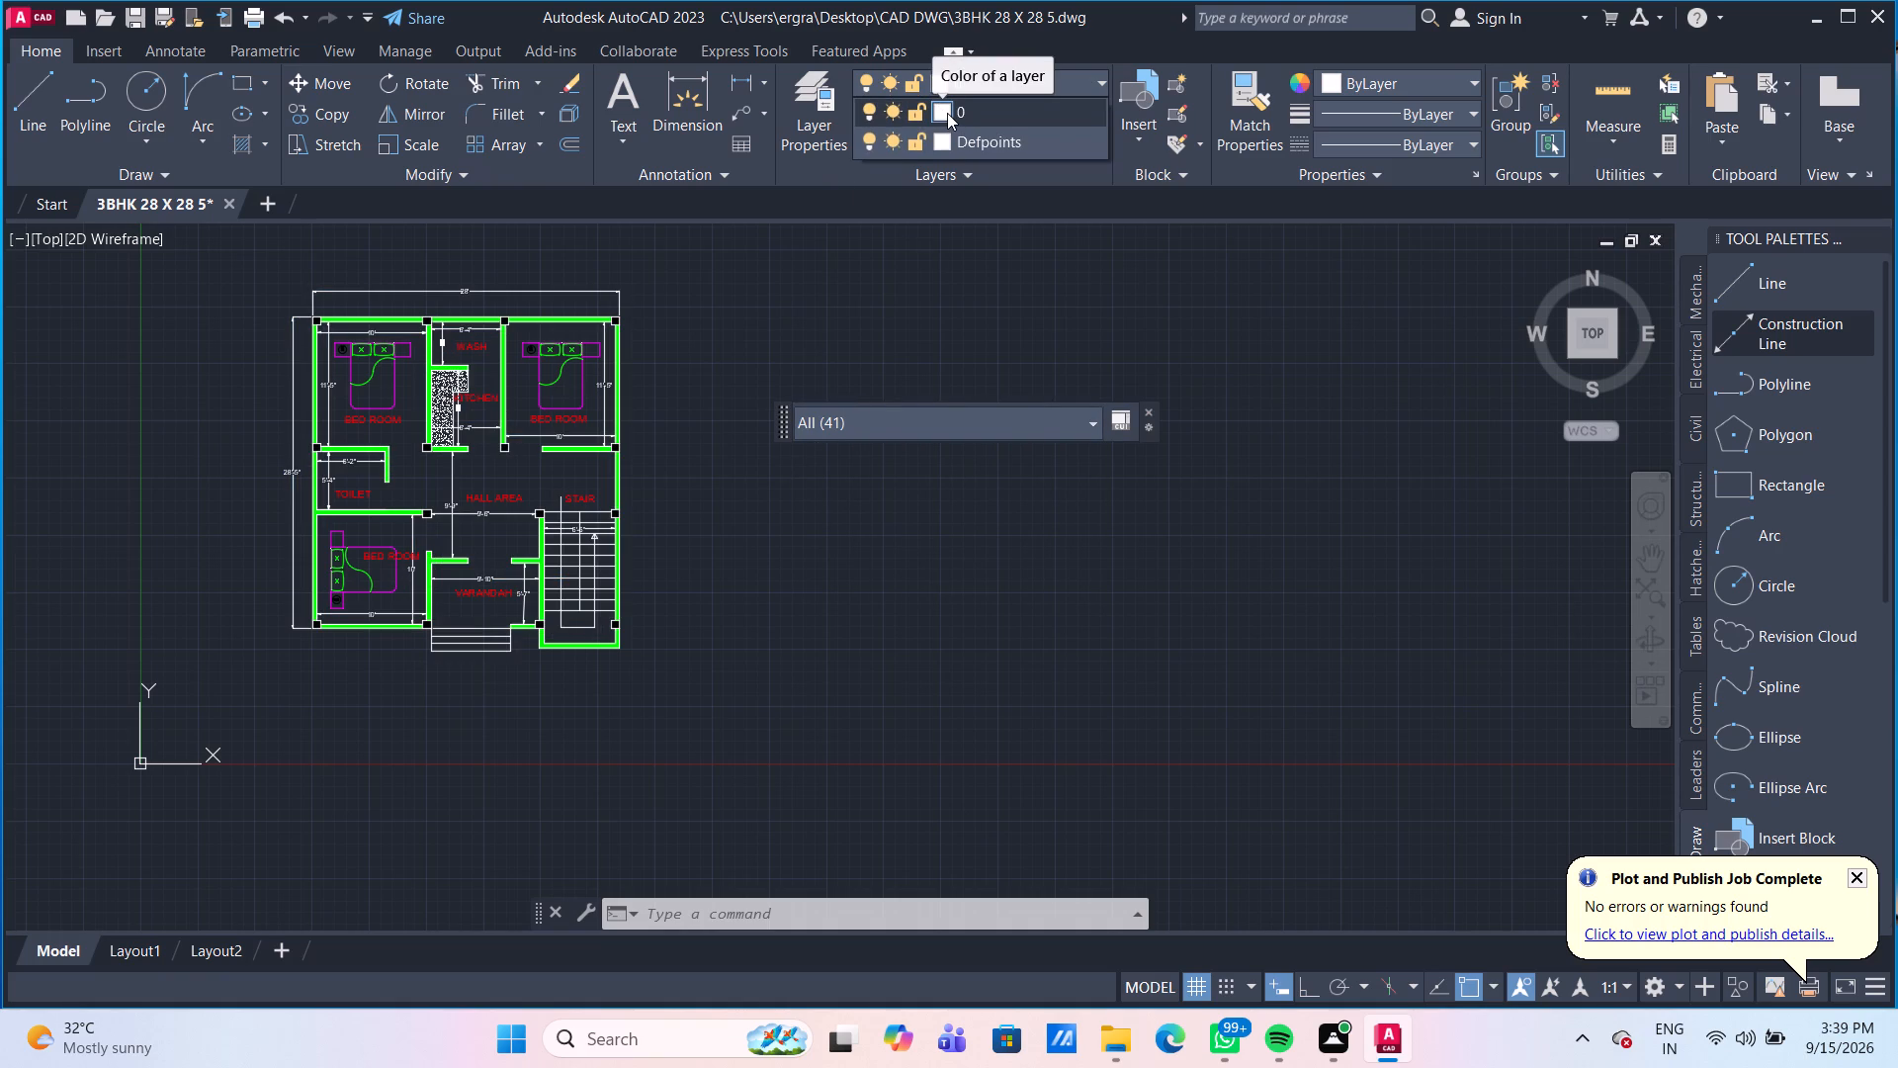
click(945, 114)
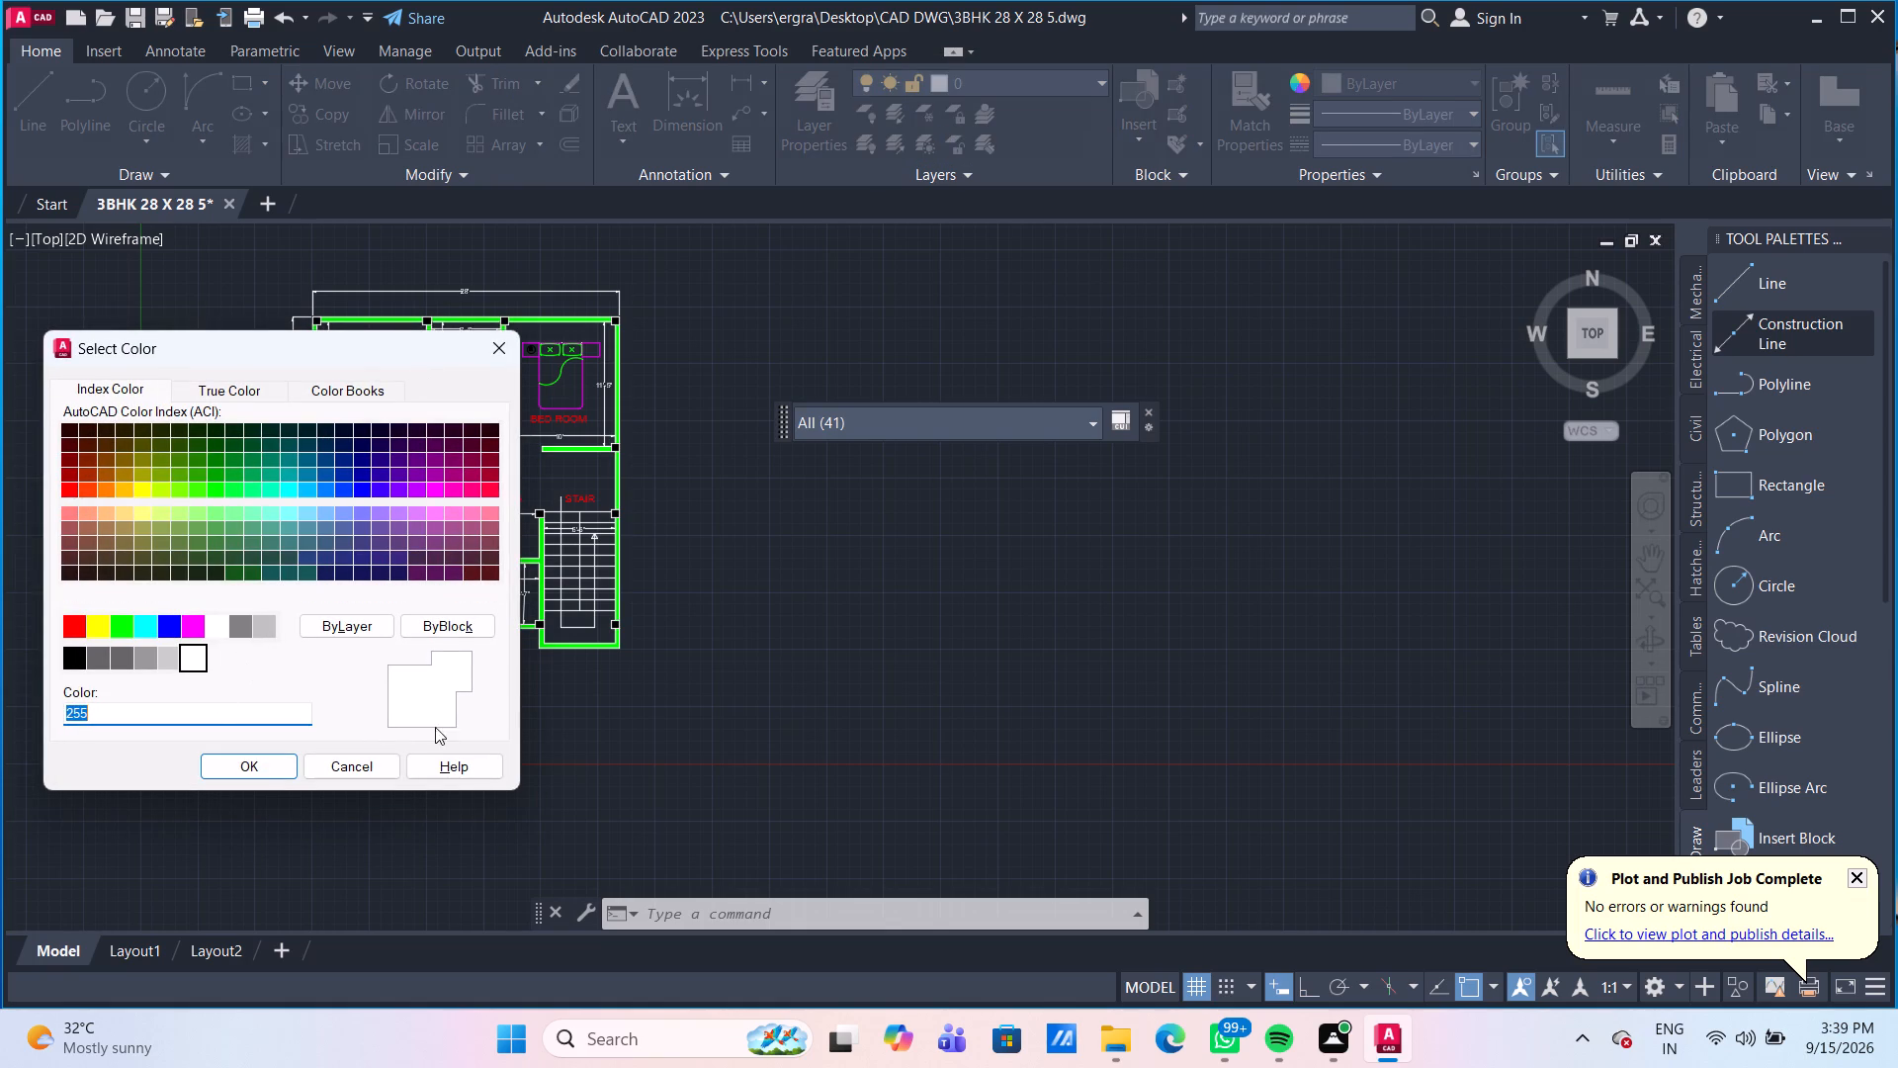
click(460, 627)
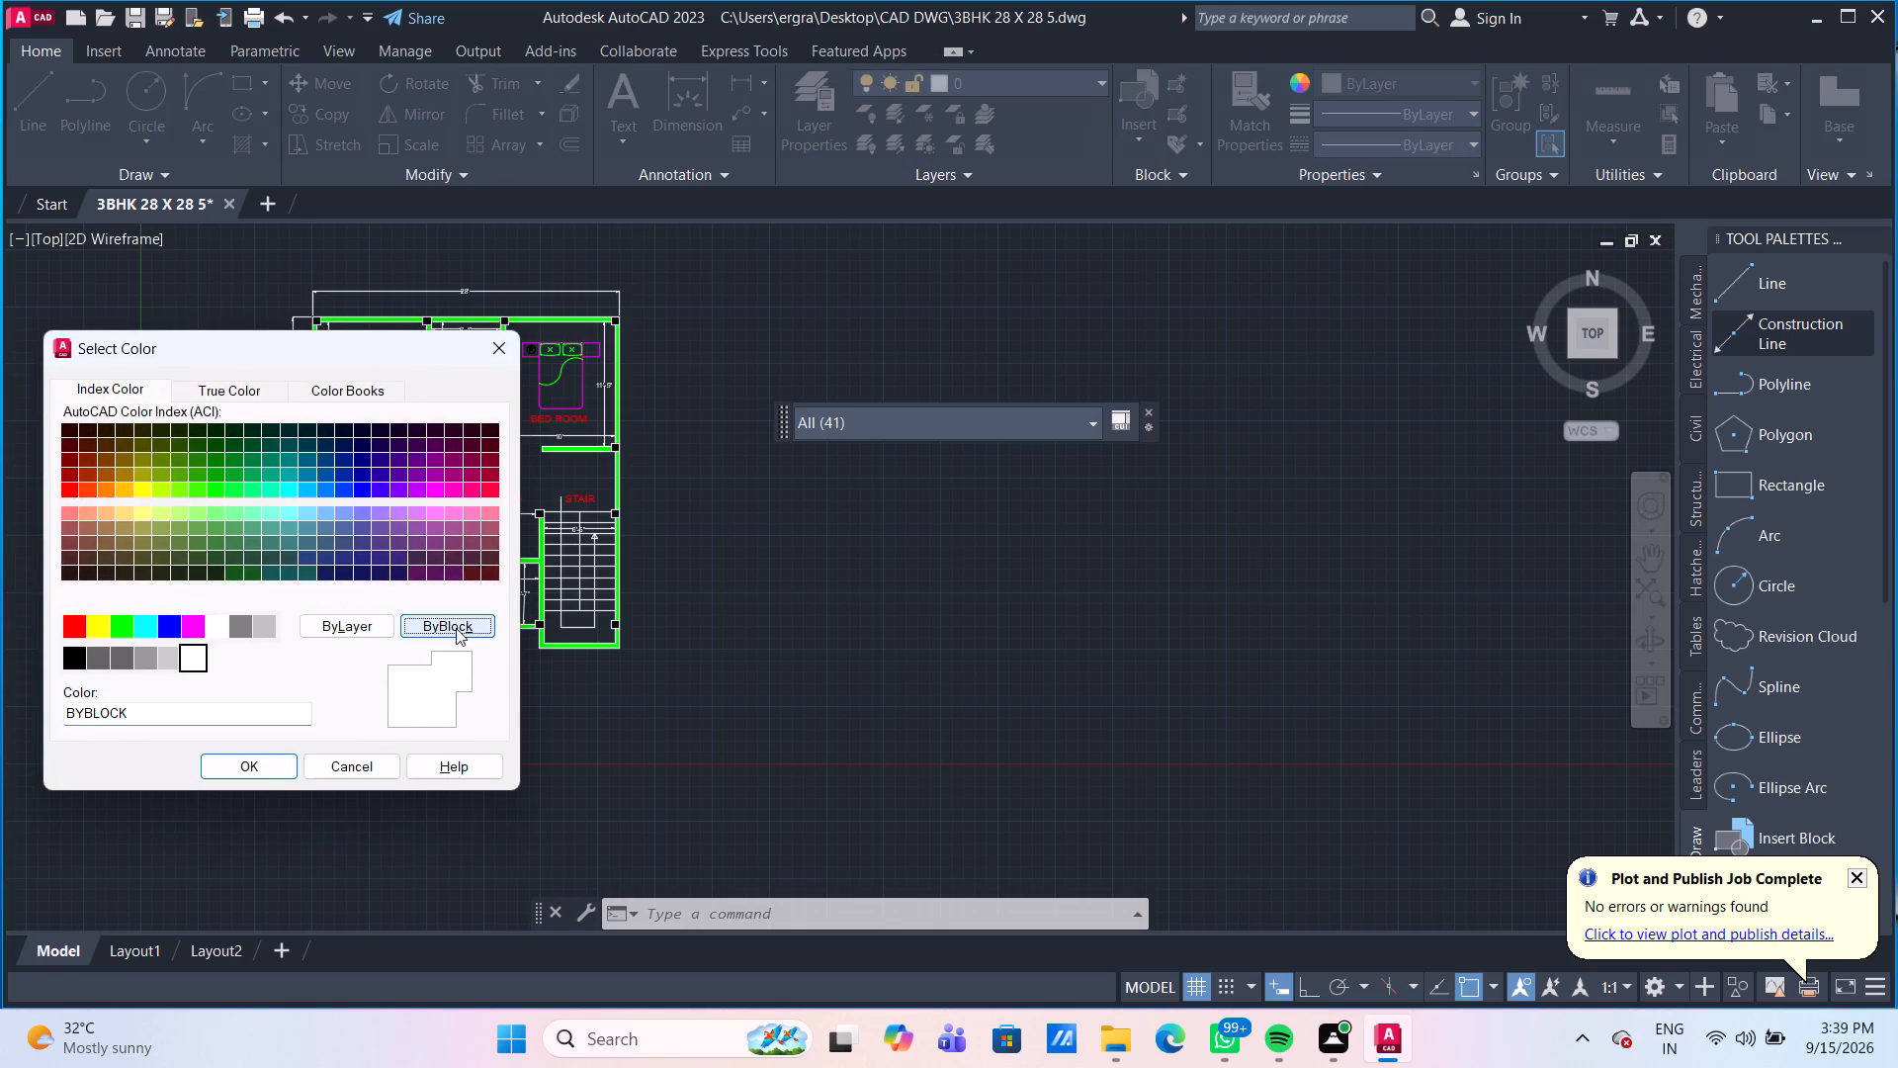
click(254, 765)
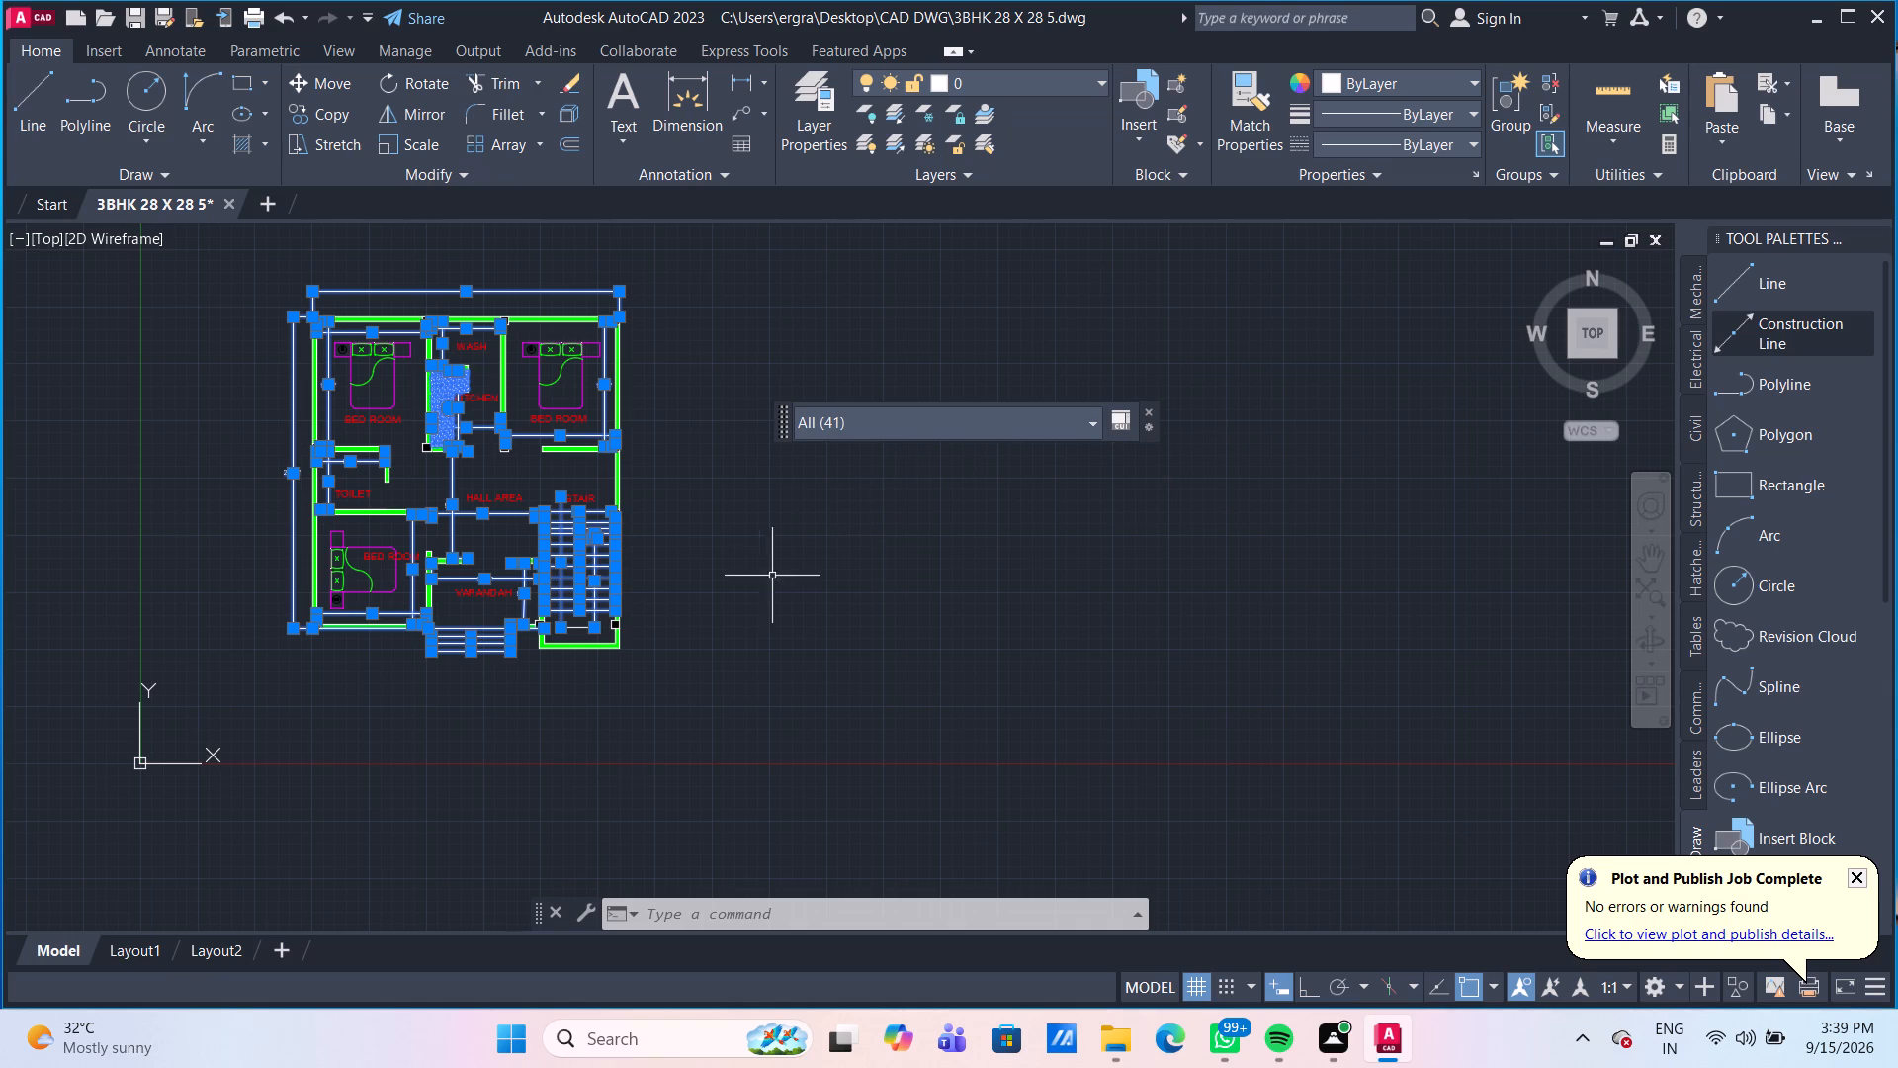
middle_drag(736, 520, 736, 635)
key(Escape)
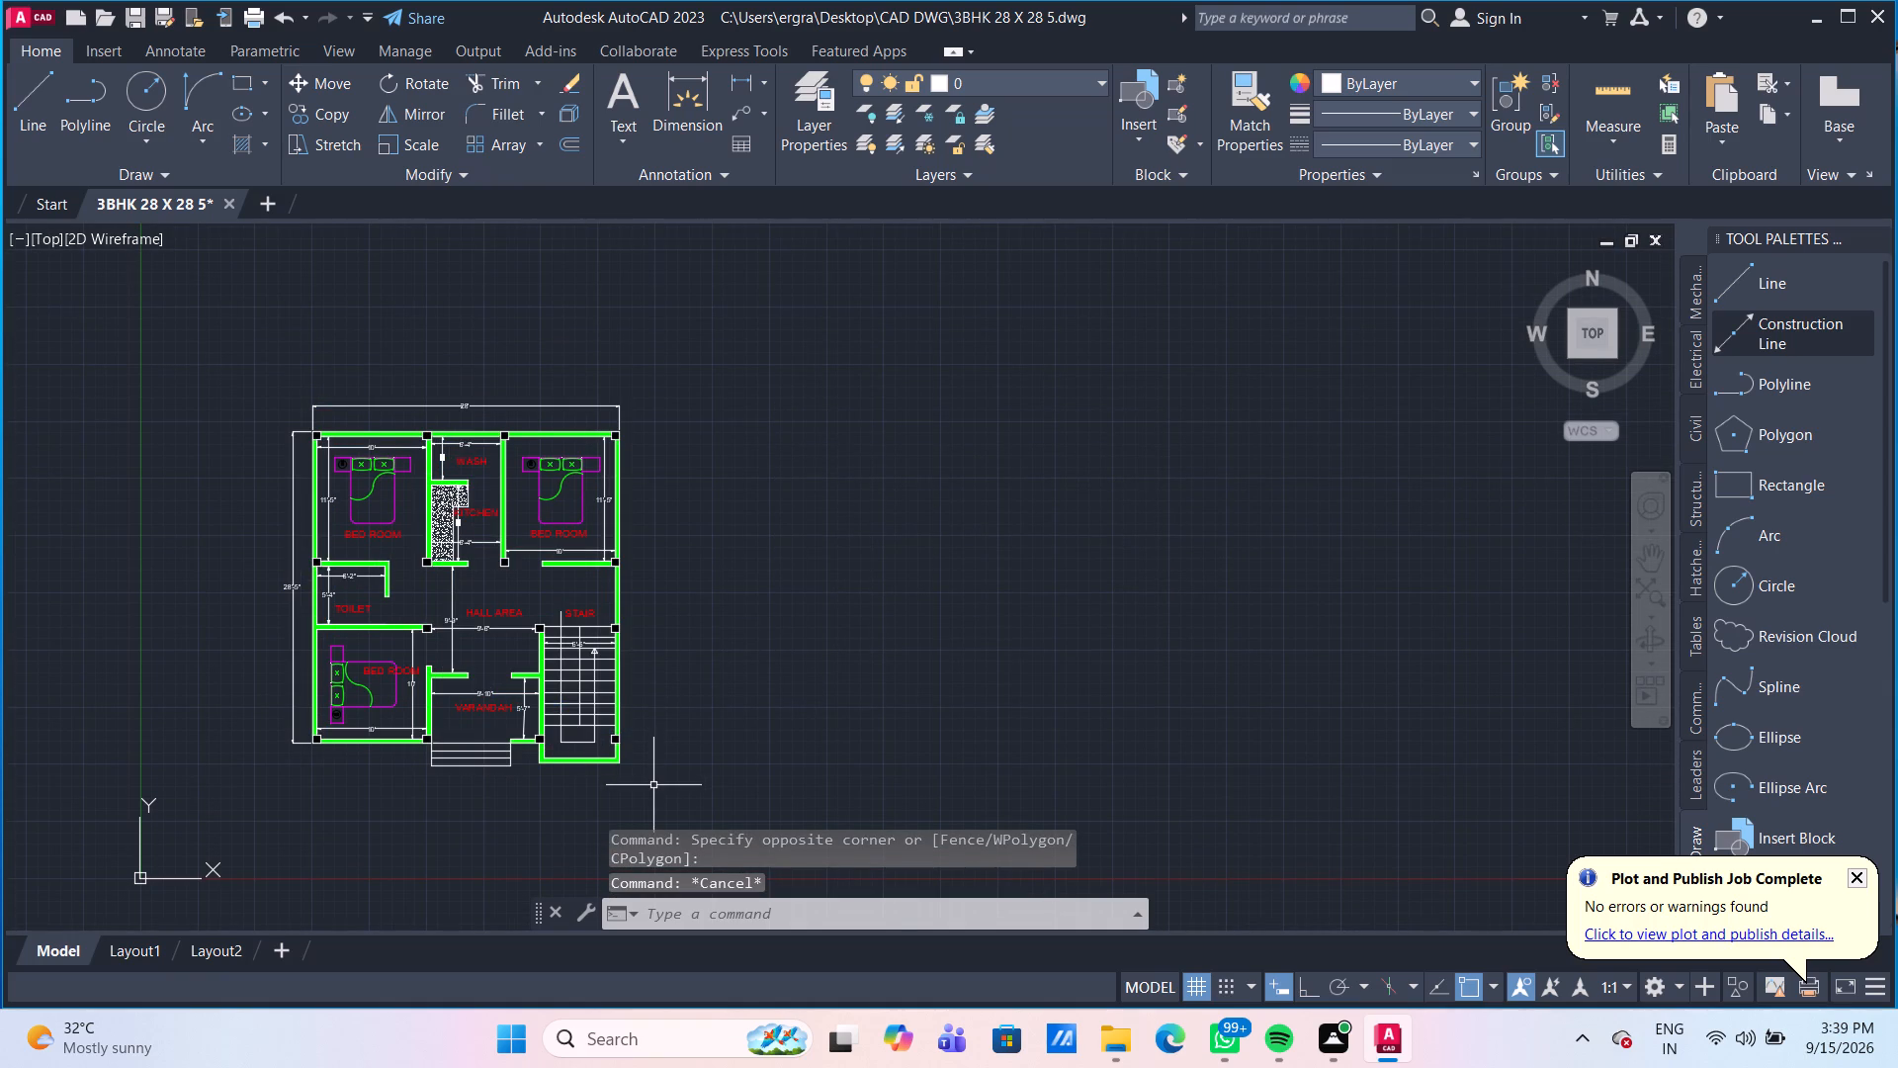
Start a plot of the model and set the plot area to a window enclosing the whole floor plan.
text(PLOT)
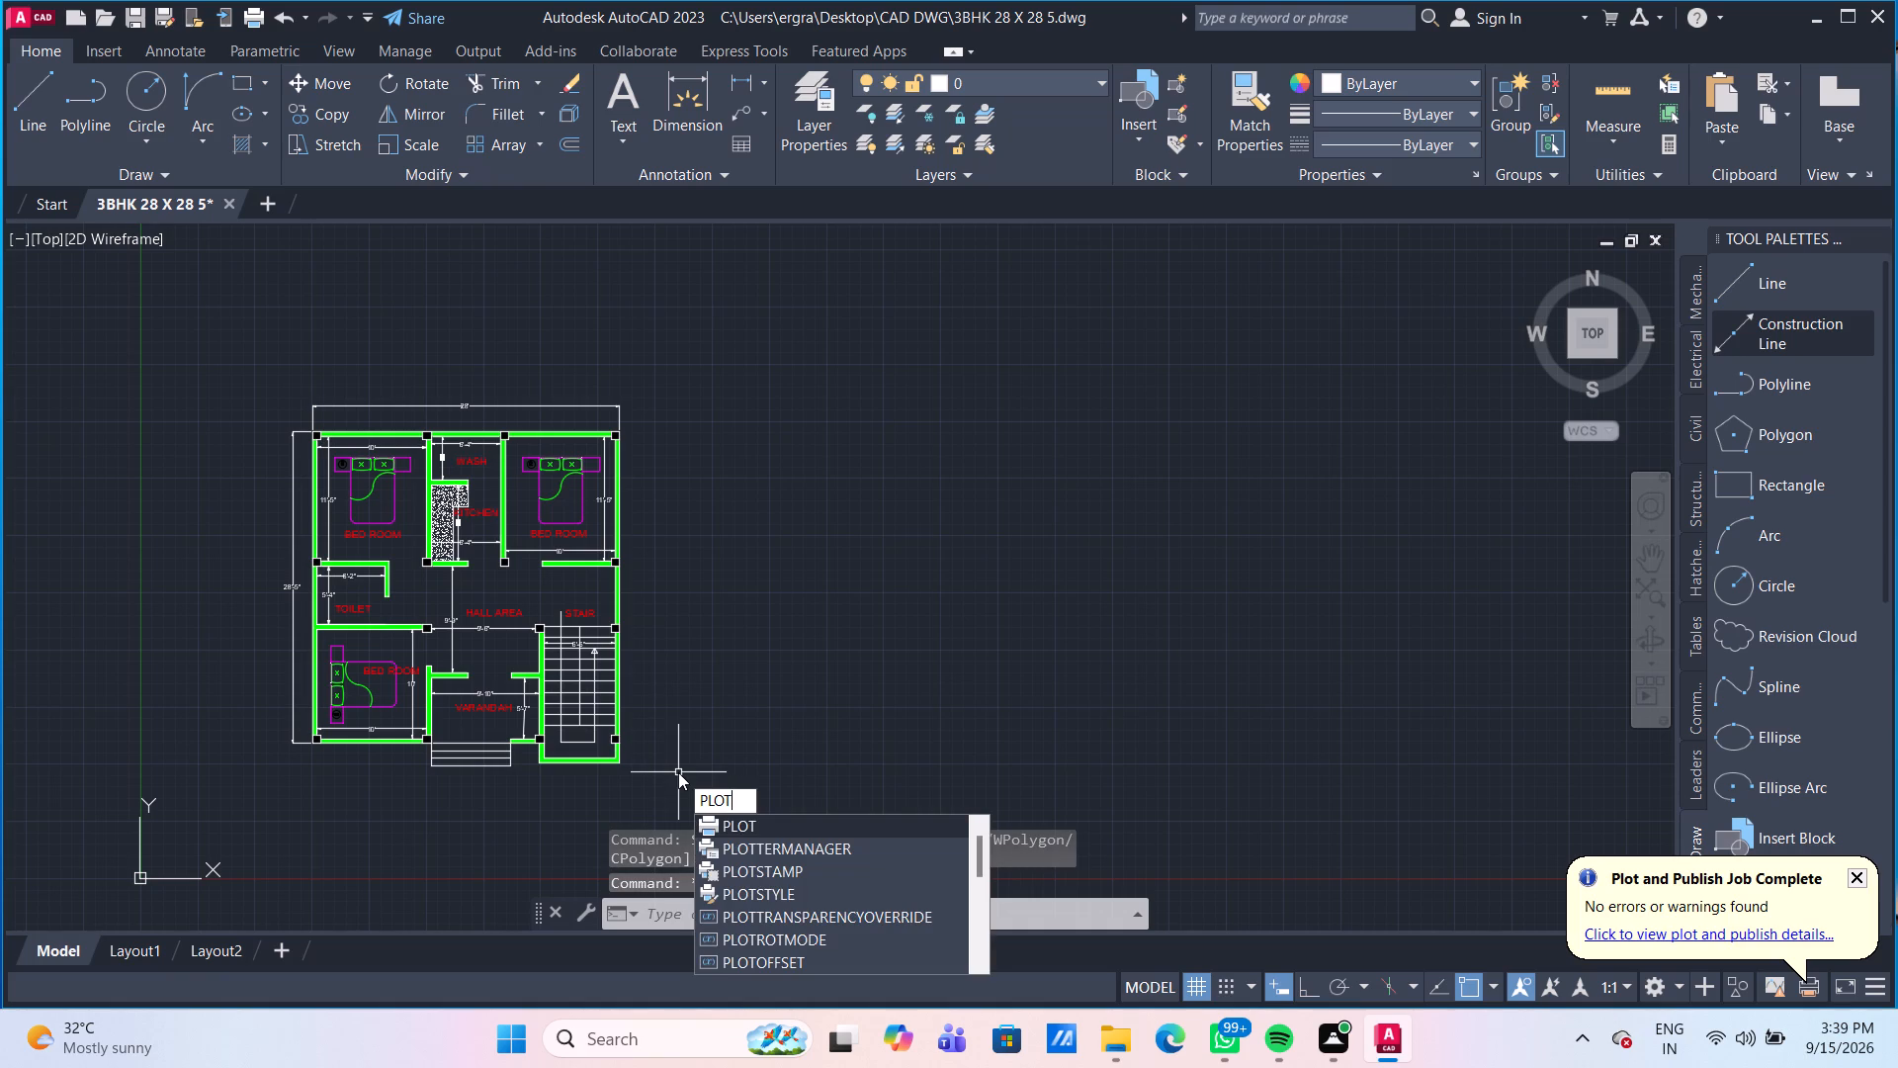
key(Return)
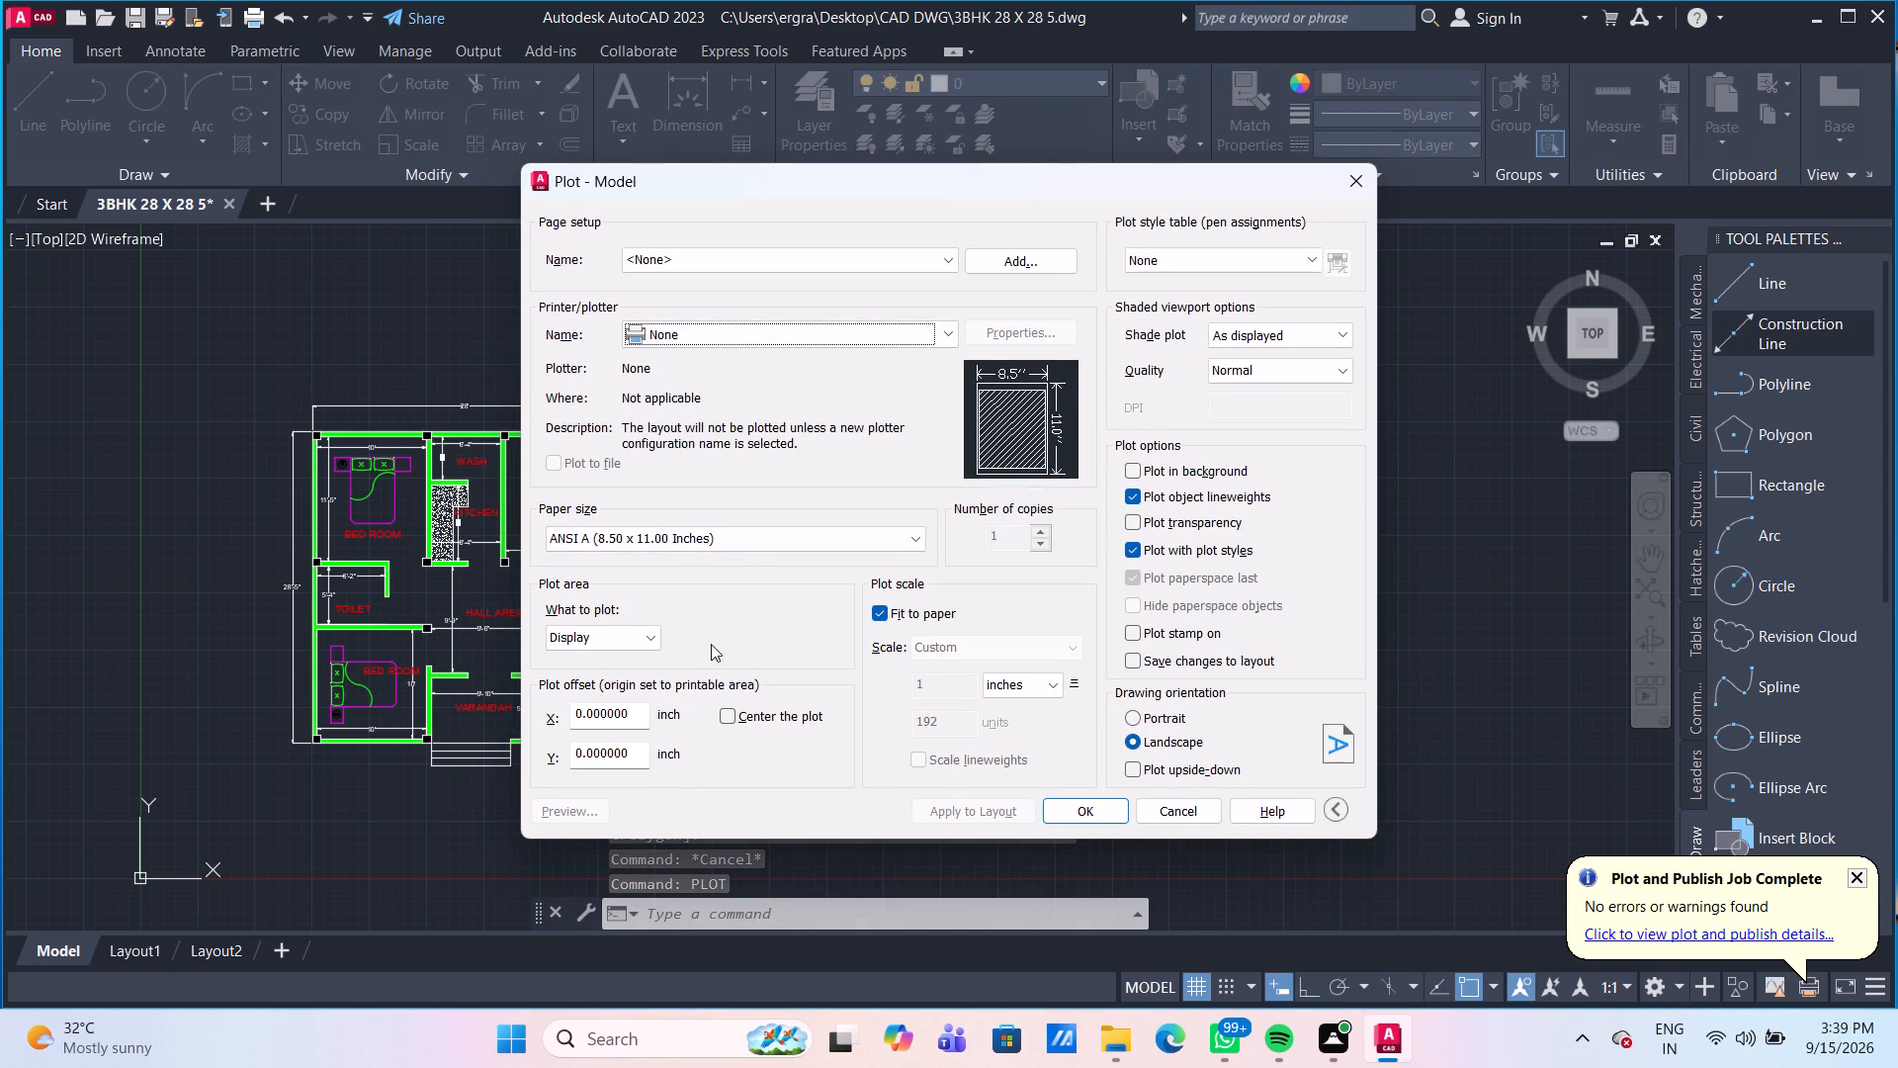
click(634, 637)
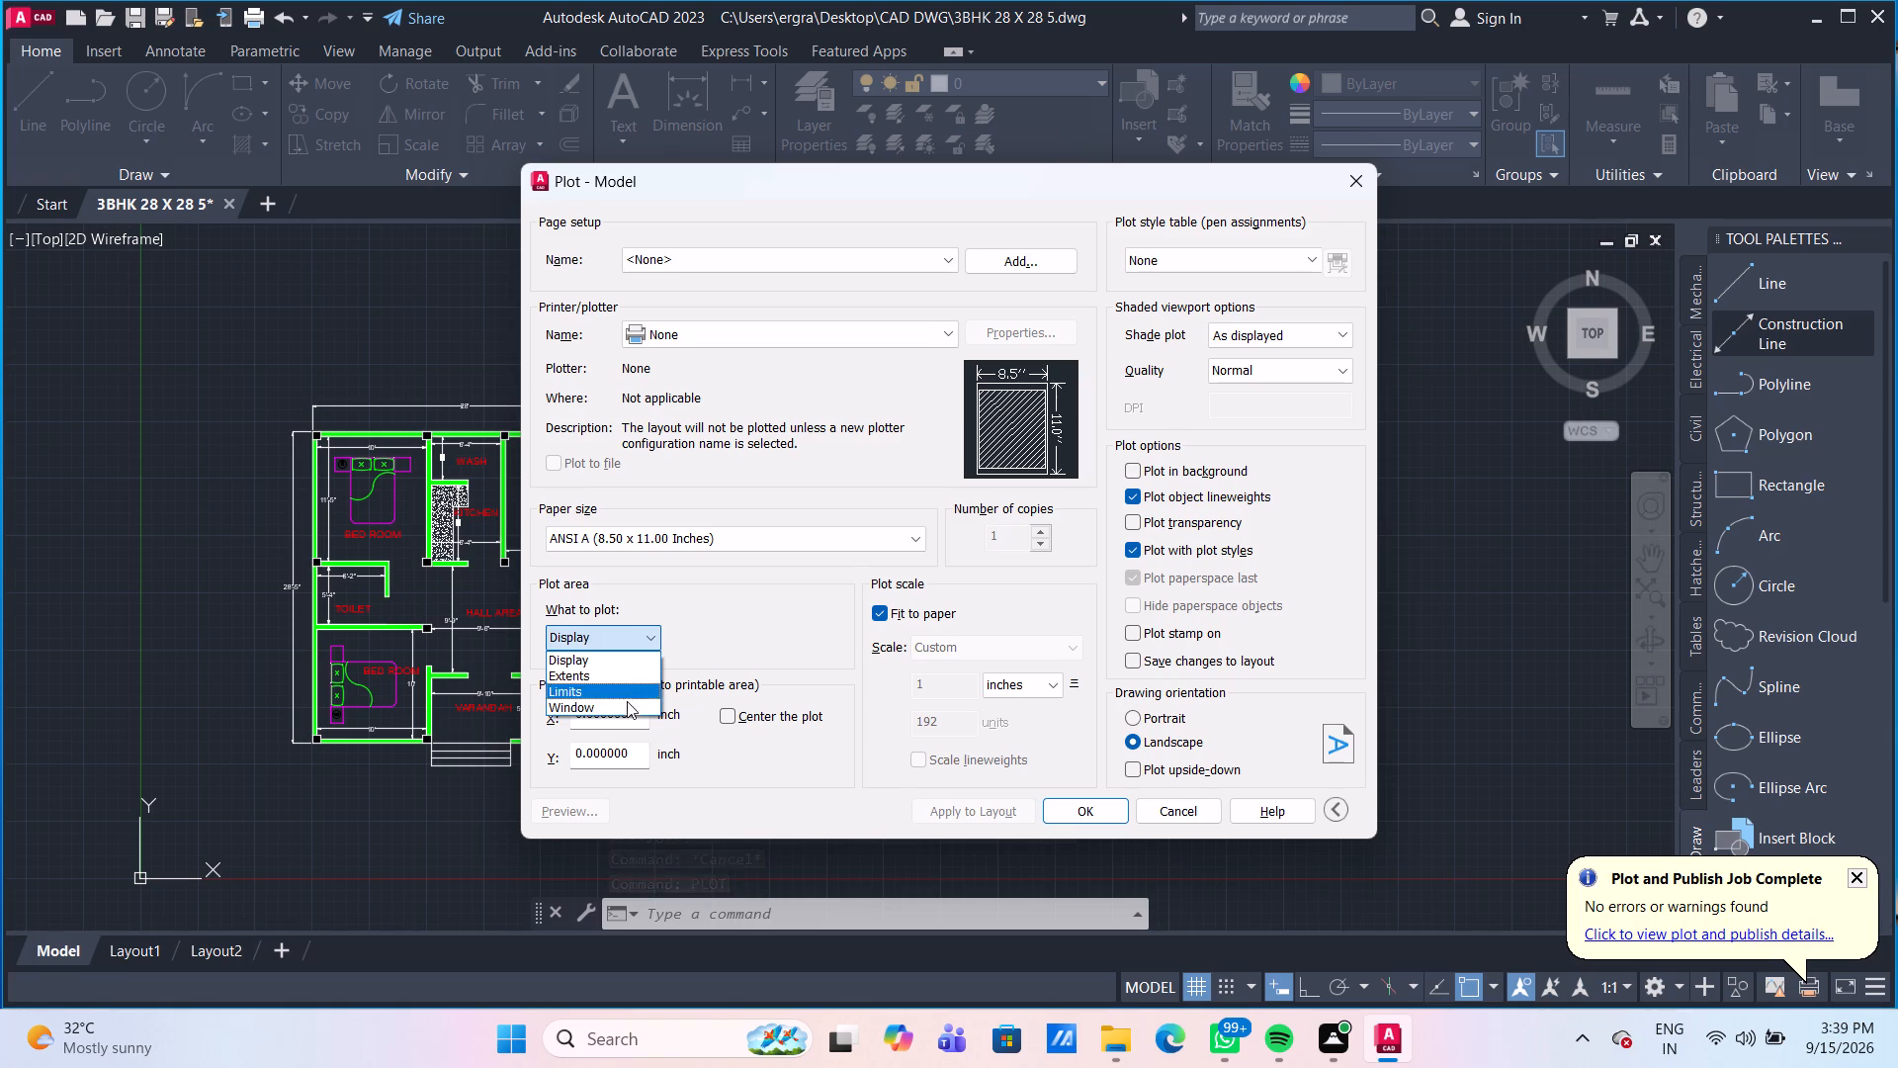
click(627, 709)
click(253, 379)
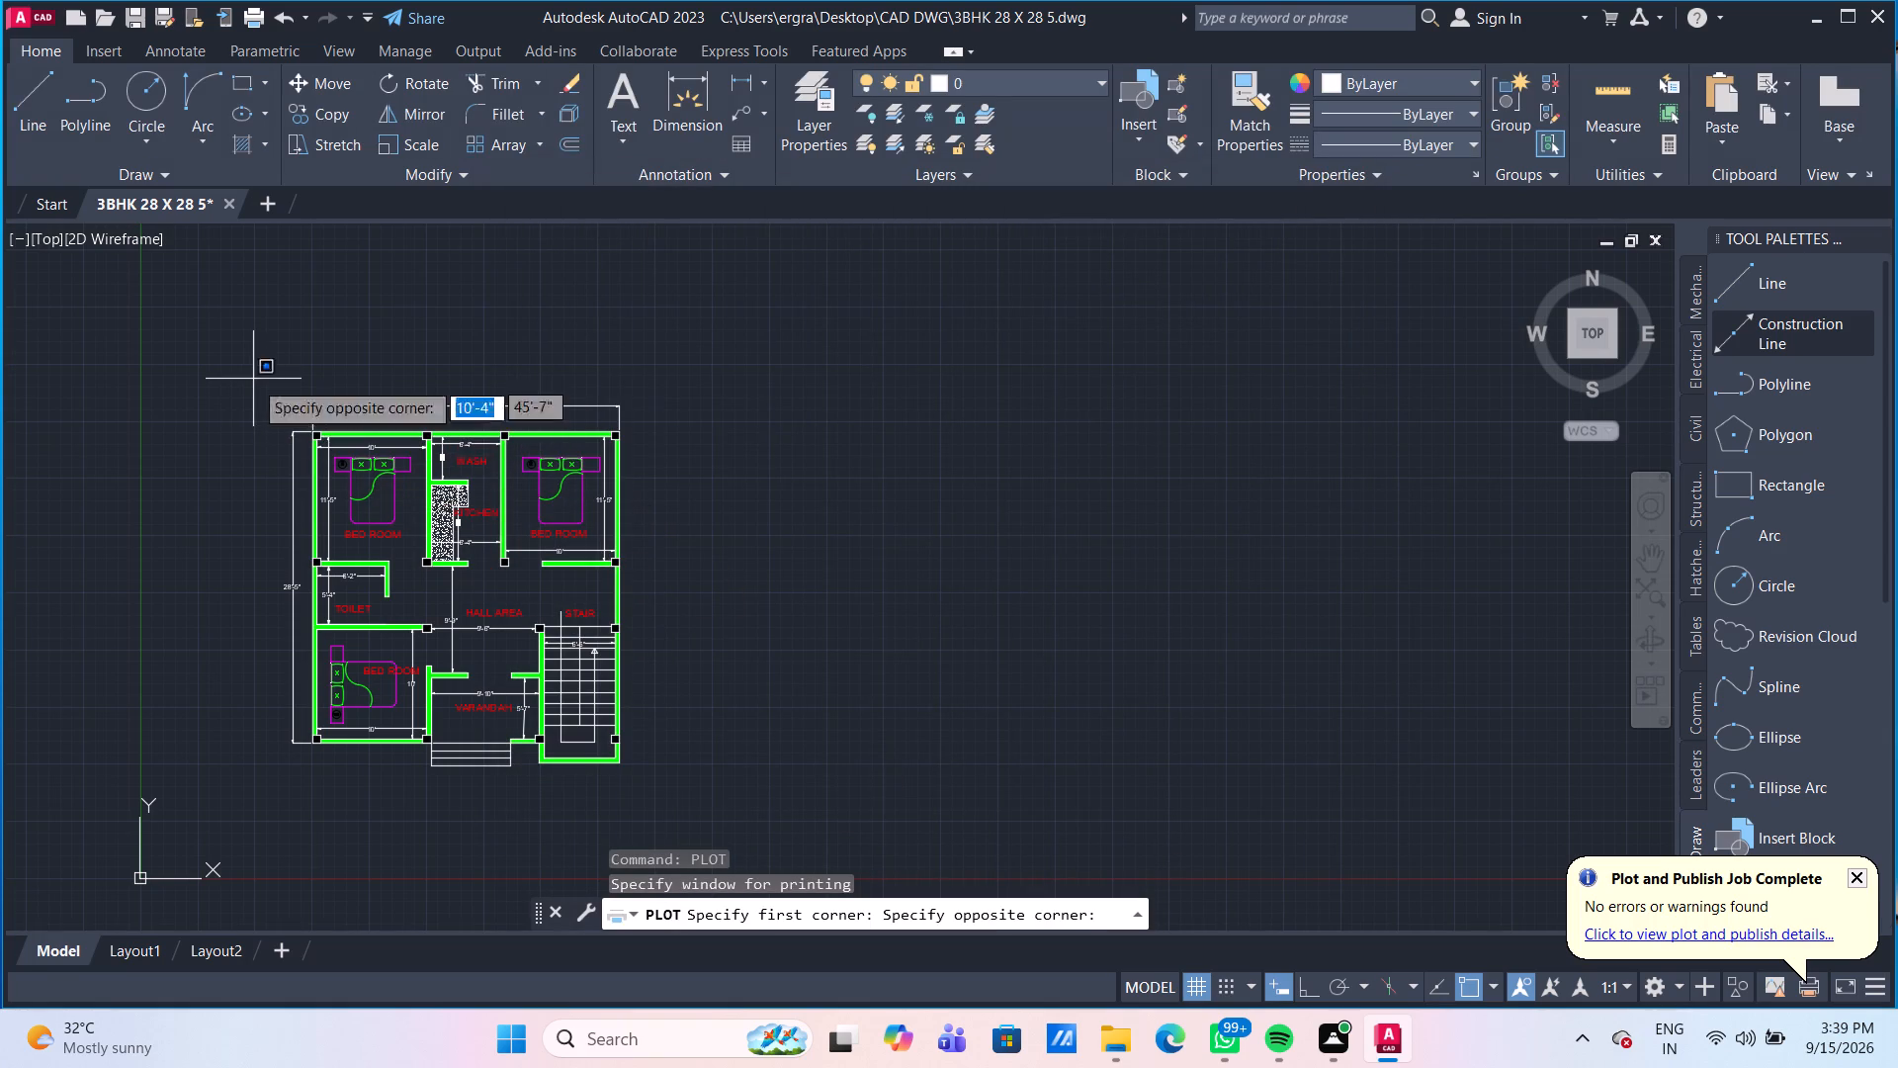
click(643, 805)
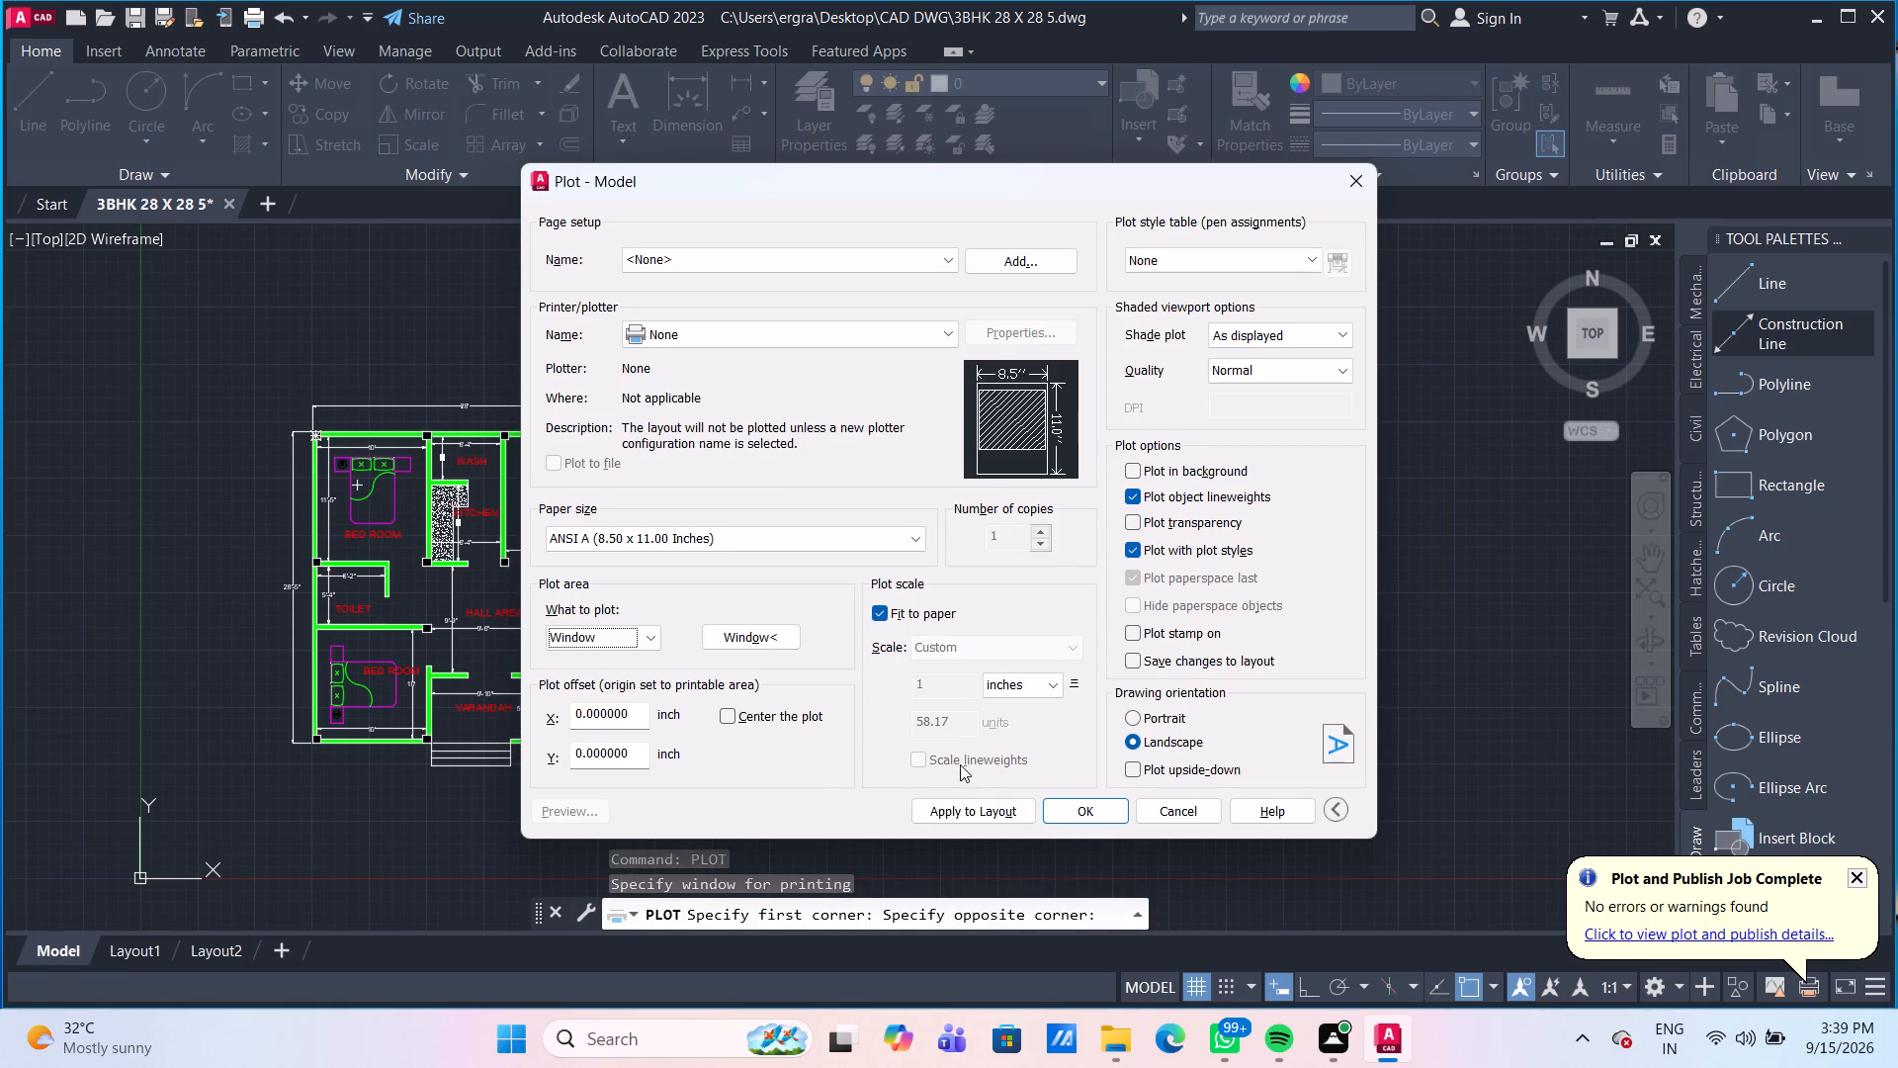
Set the plotter to DWG To PDF.pc3.
click(1095, 807)
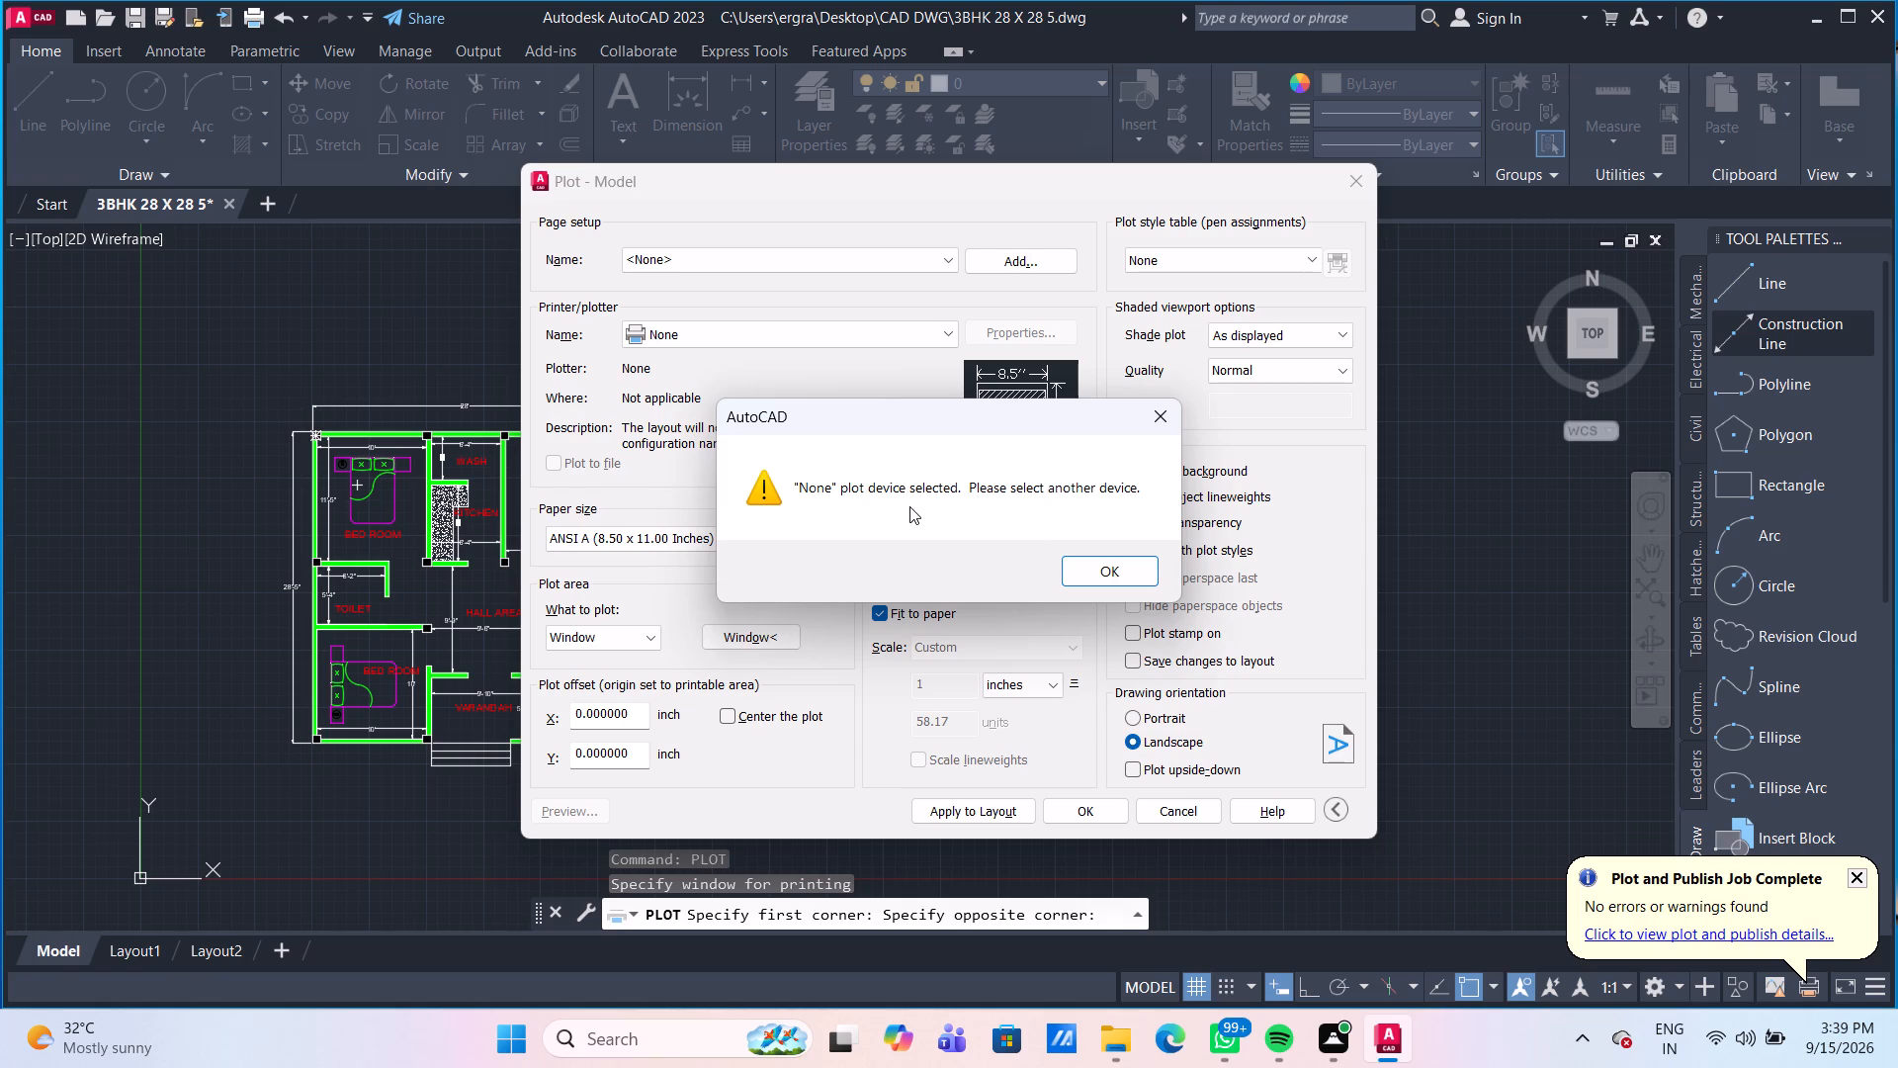
click(1169, 410)
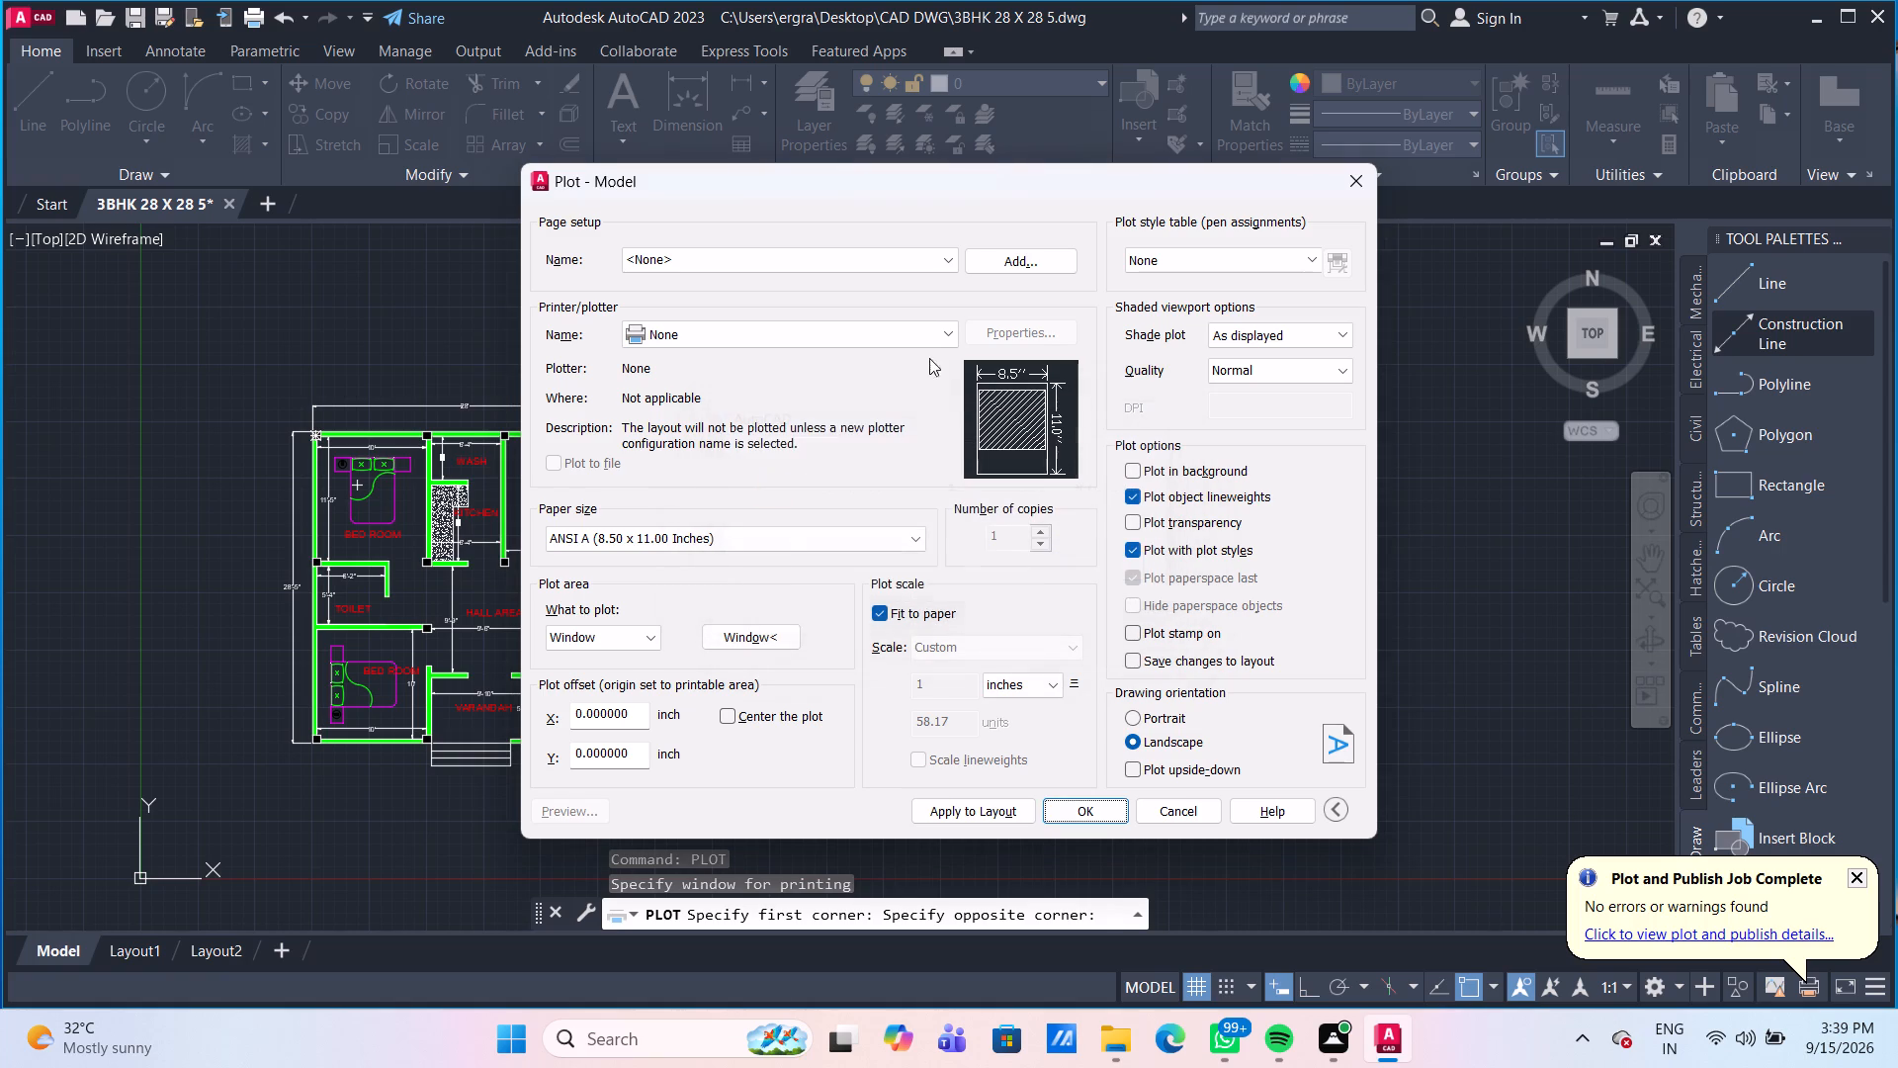
click(837, 332)
click(792, 626)
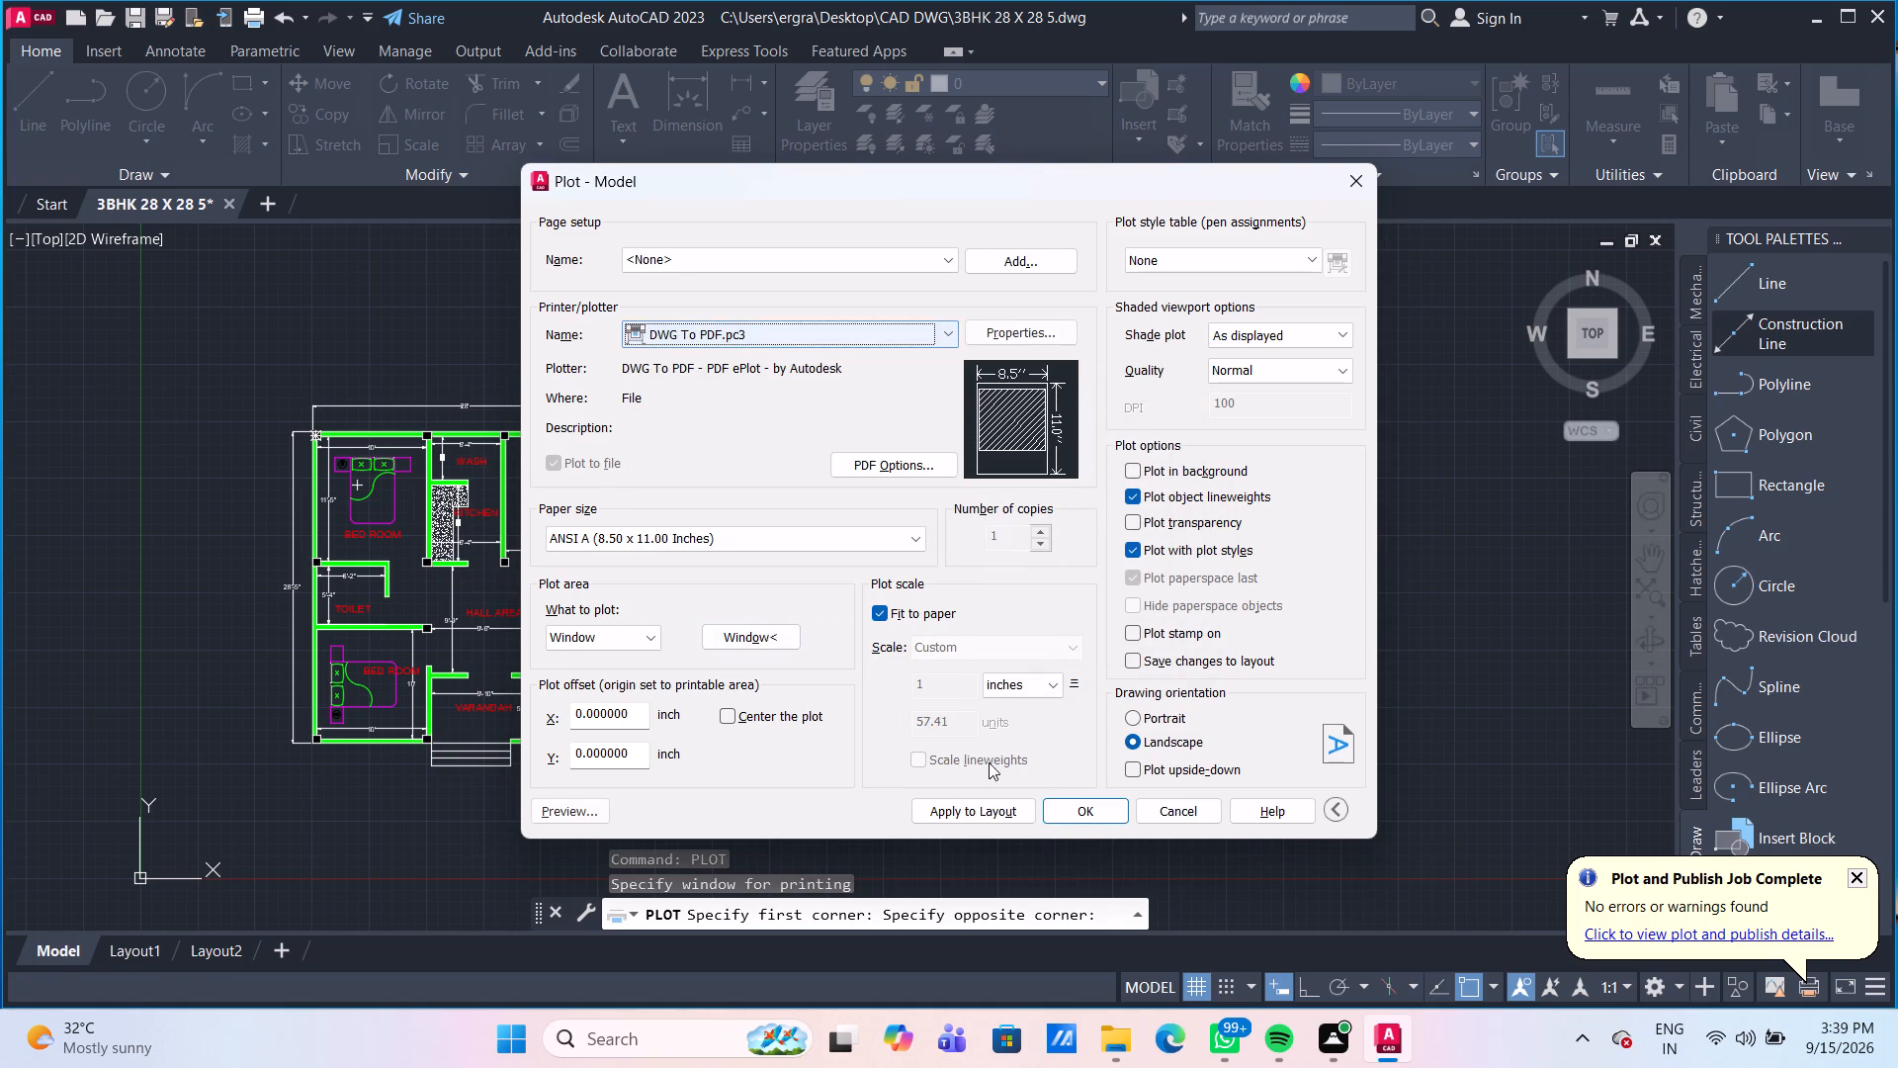
Plot to a PDF named 3BHK 28 X 28 5-Model TEST in the CDA PDF folder, view the result and close it.
click(1068, 807)
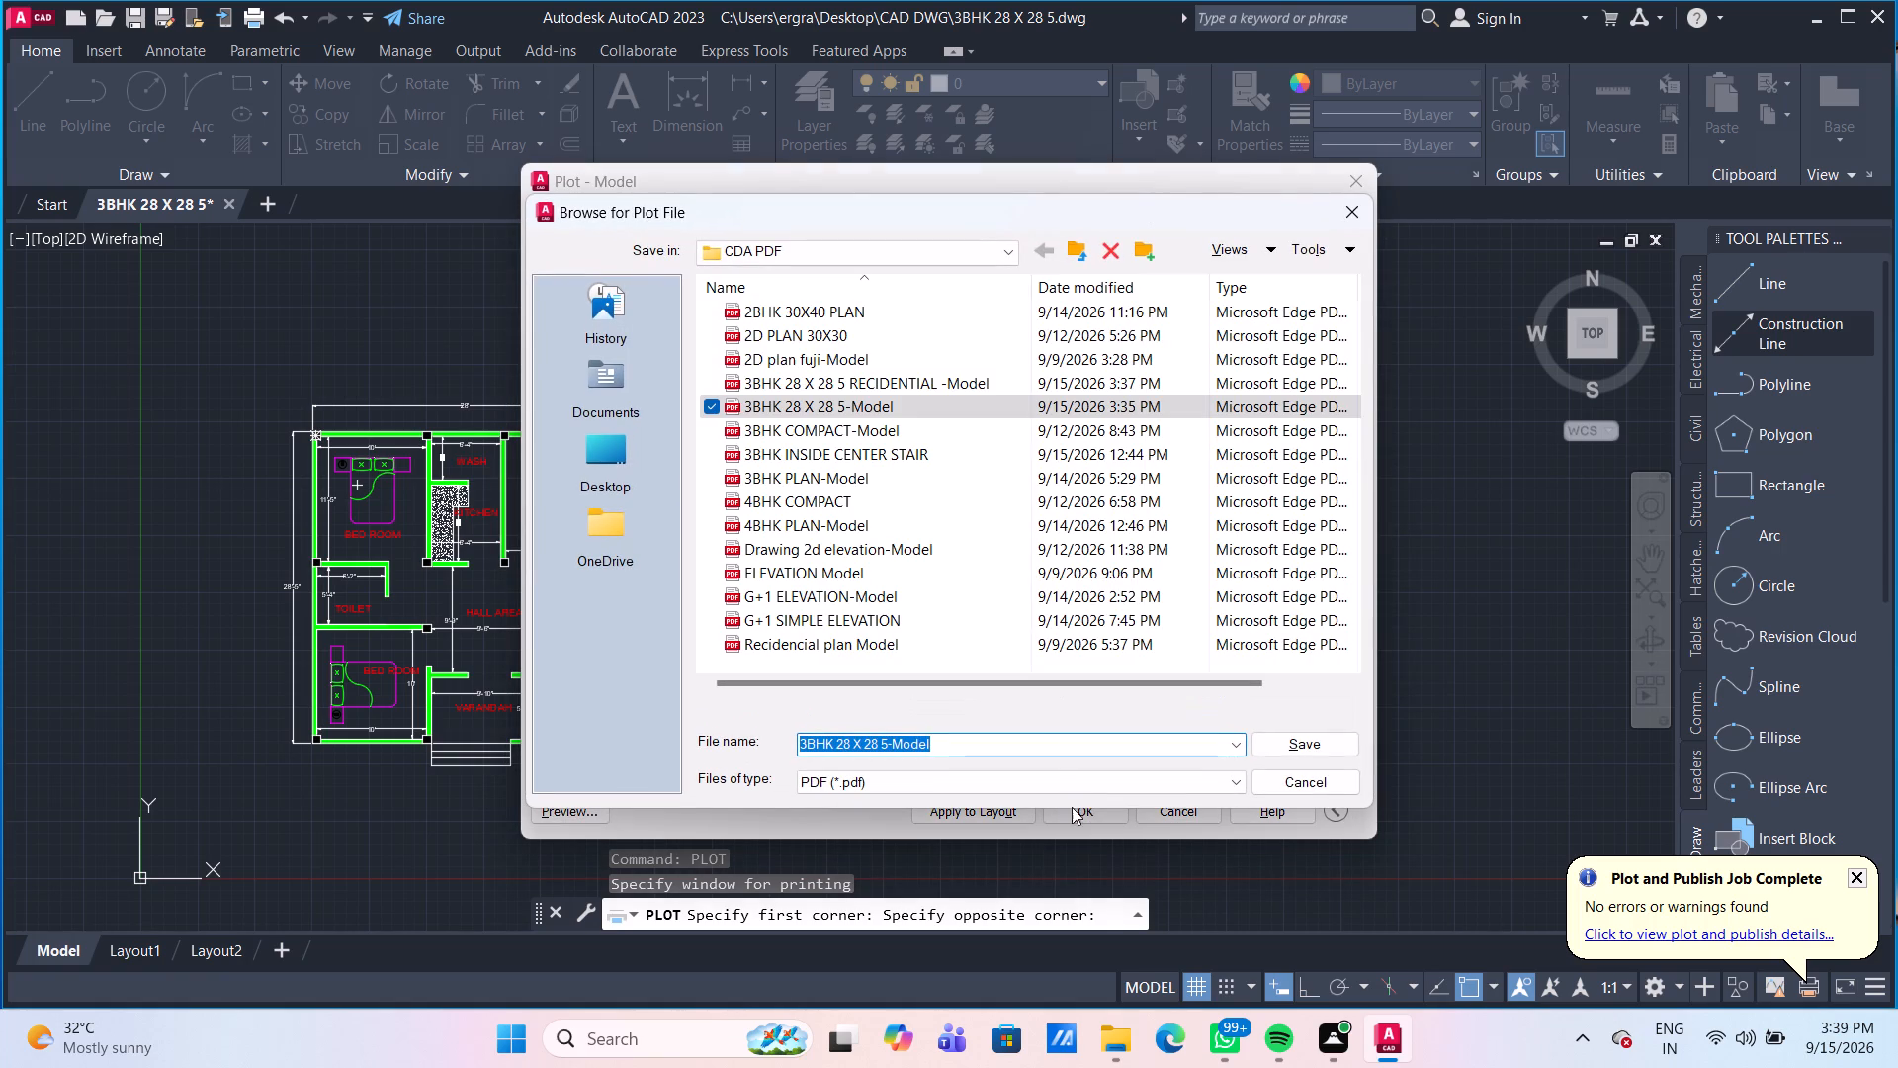
click(1010, 744)
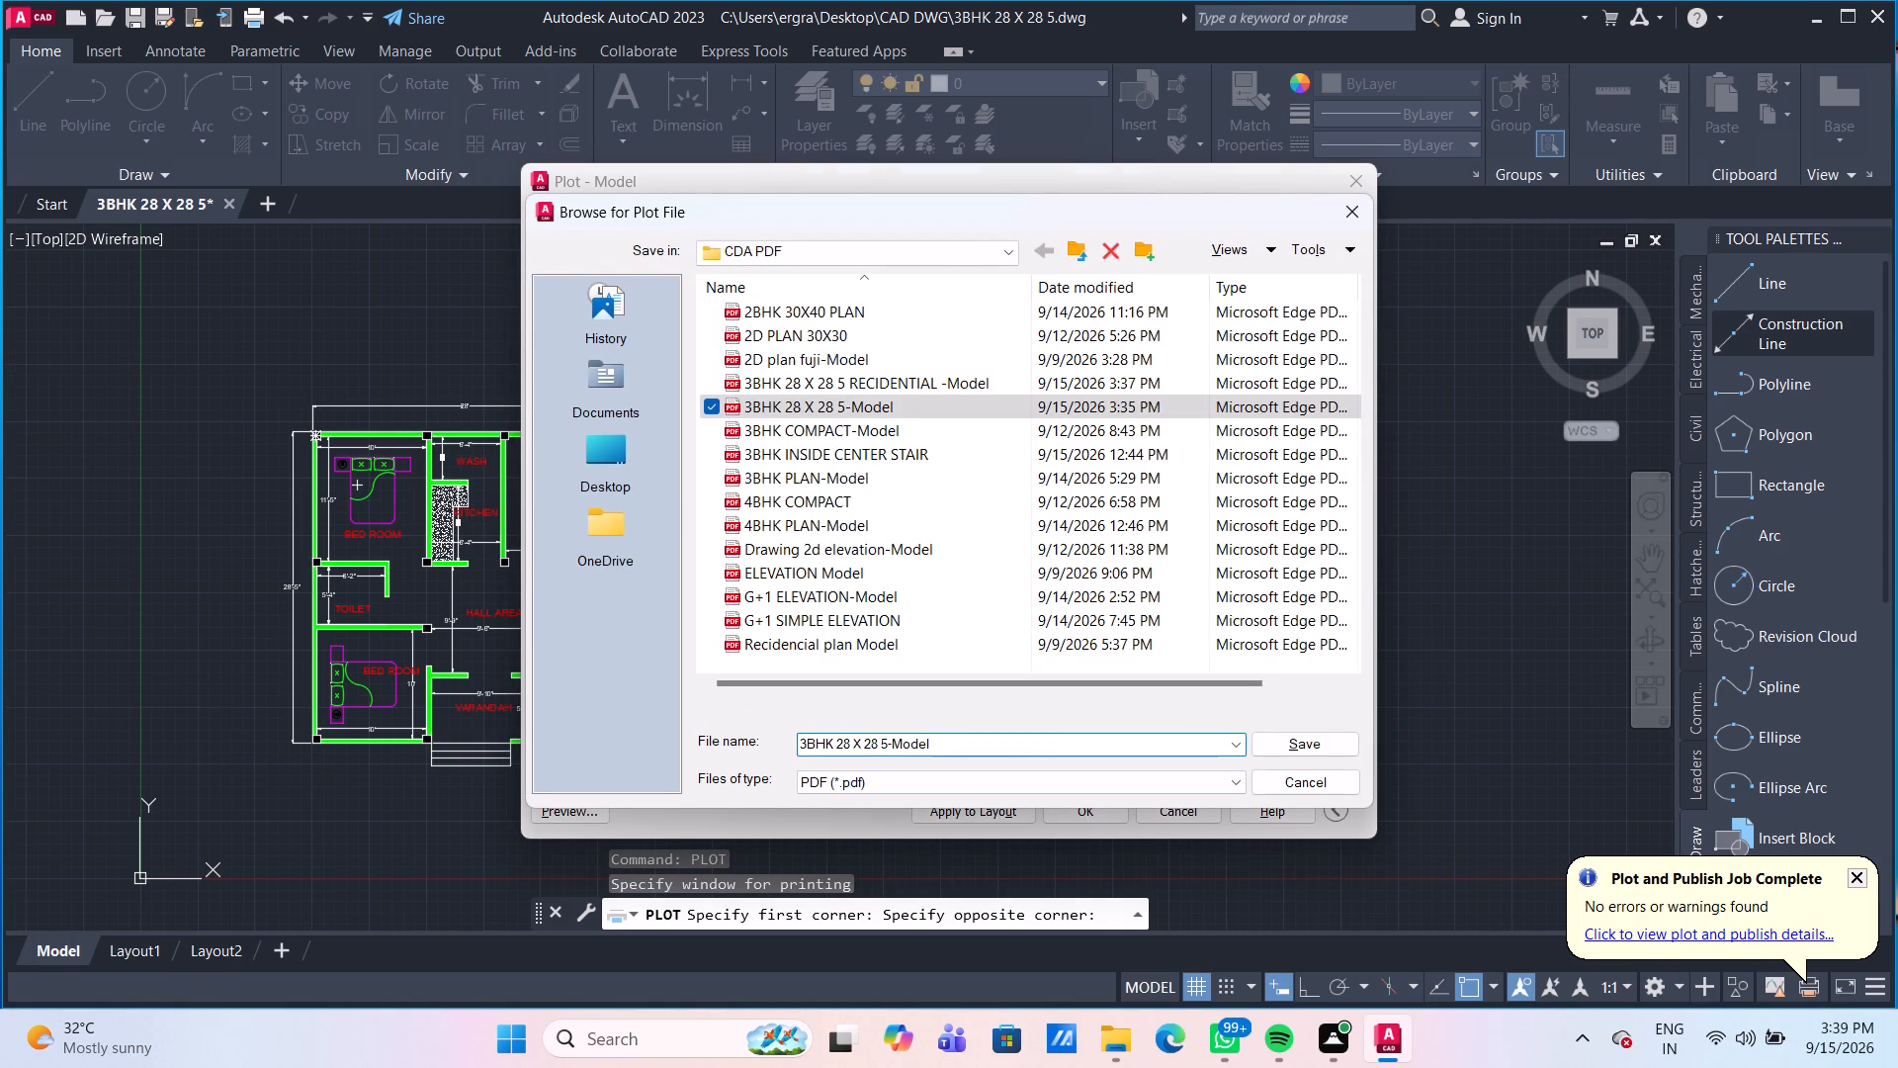
key(space)
text(TEST)
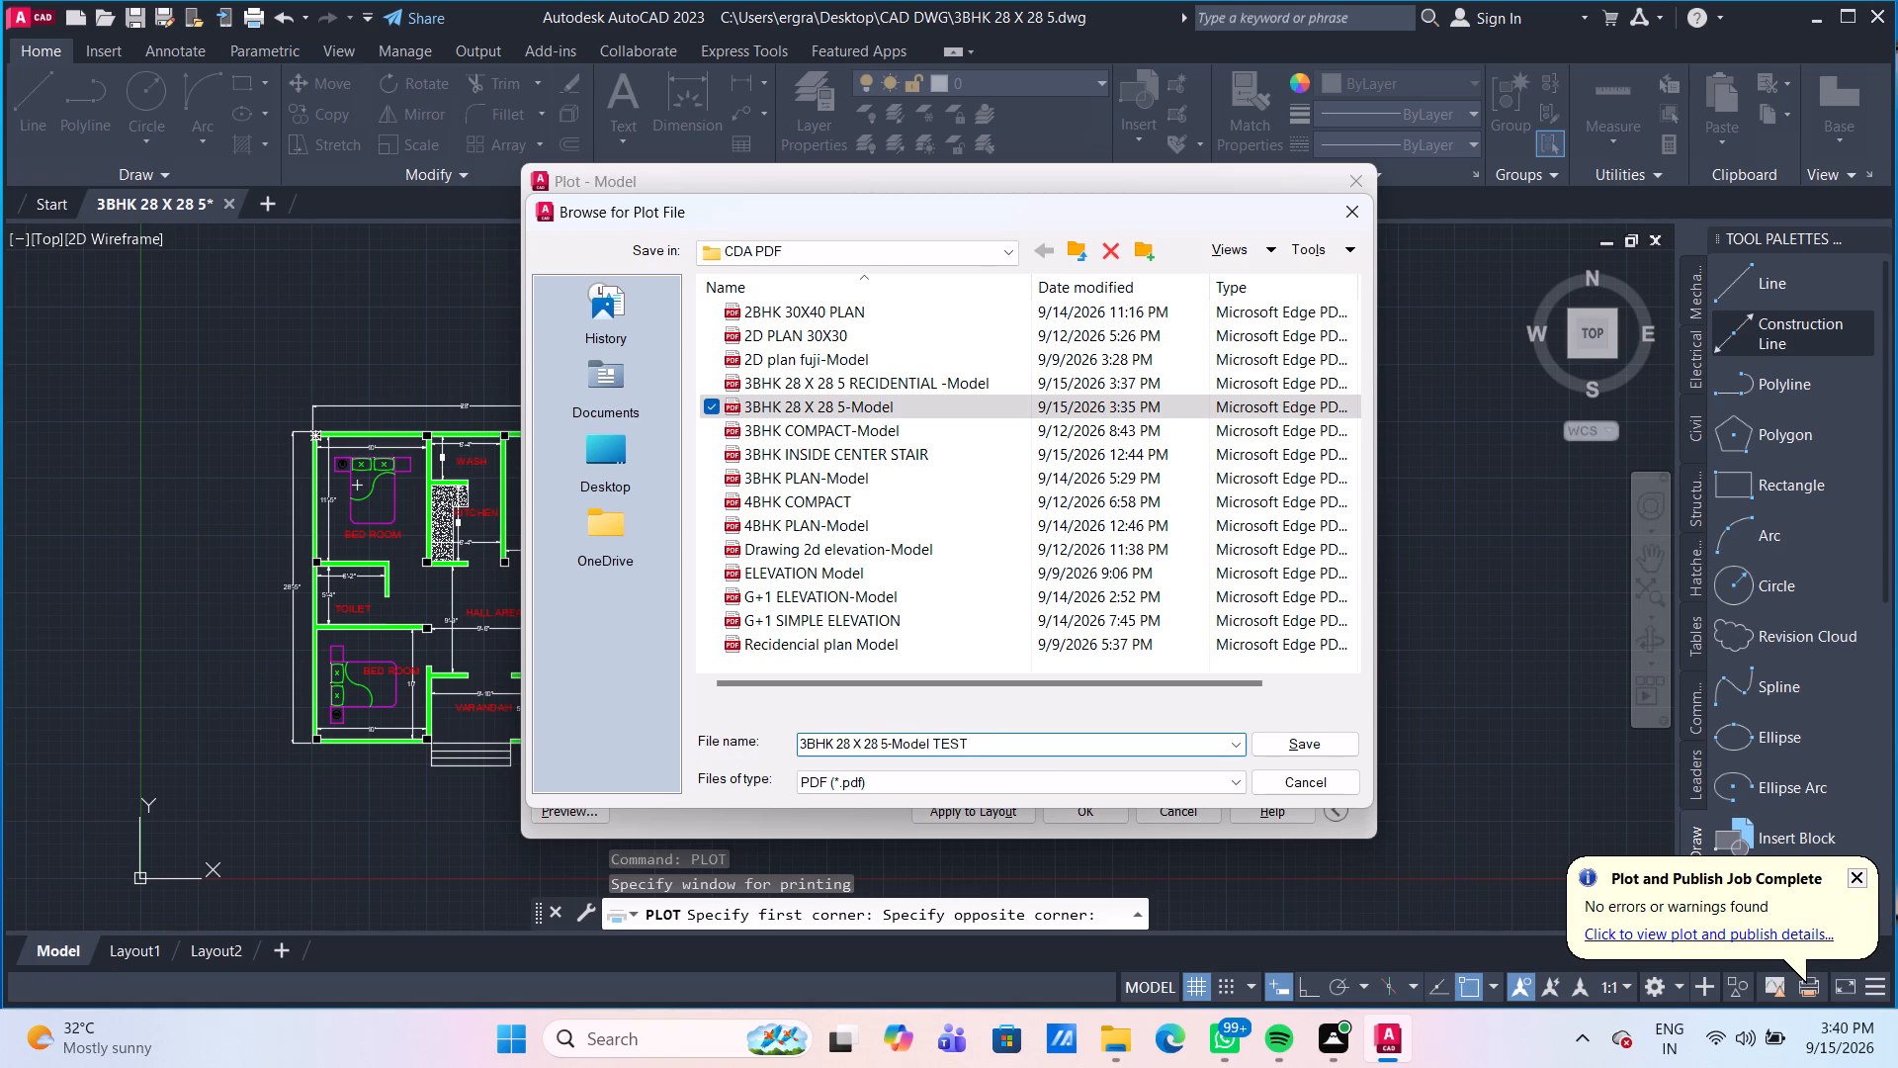
click(1318, 742)
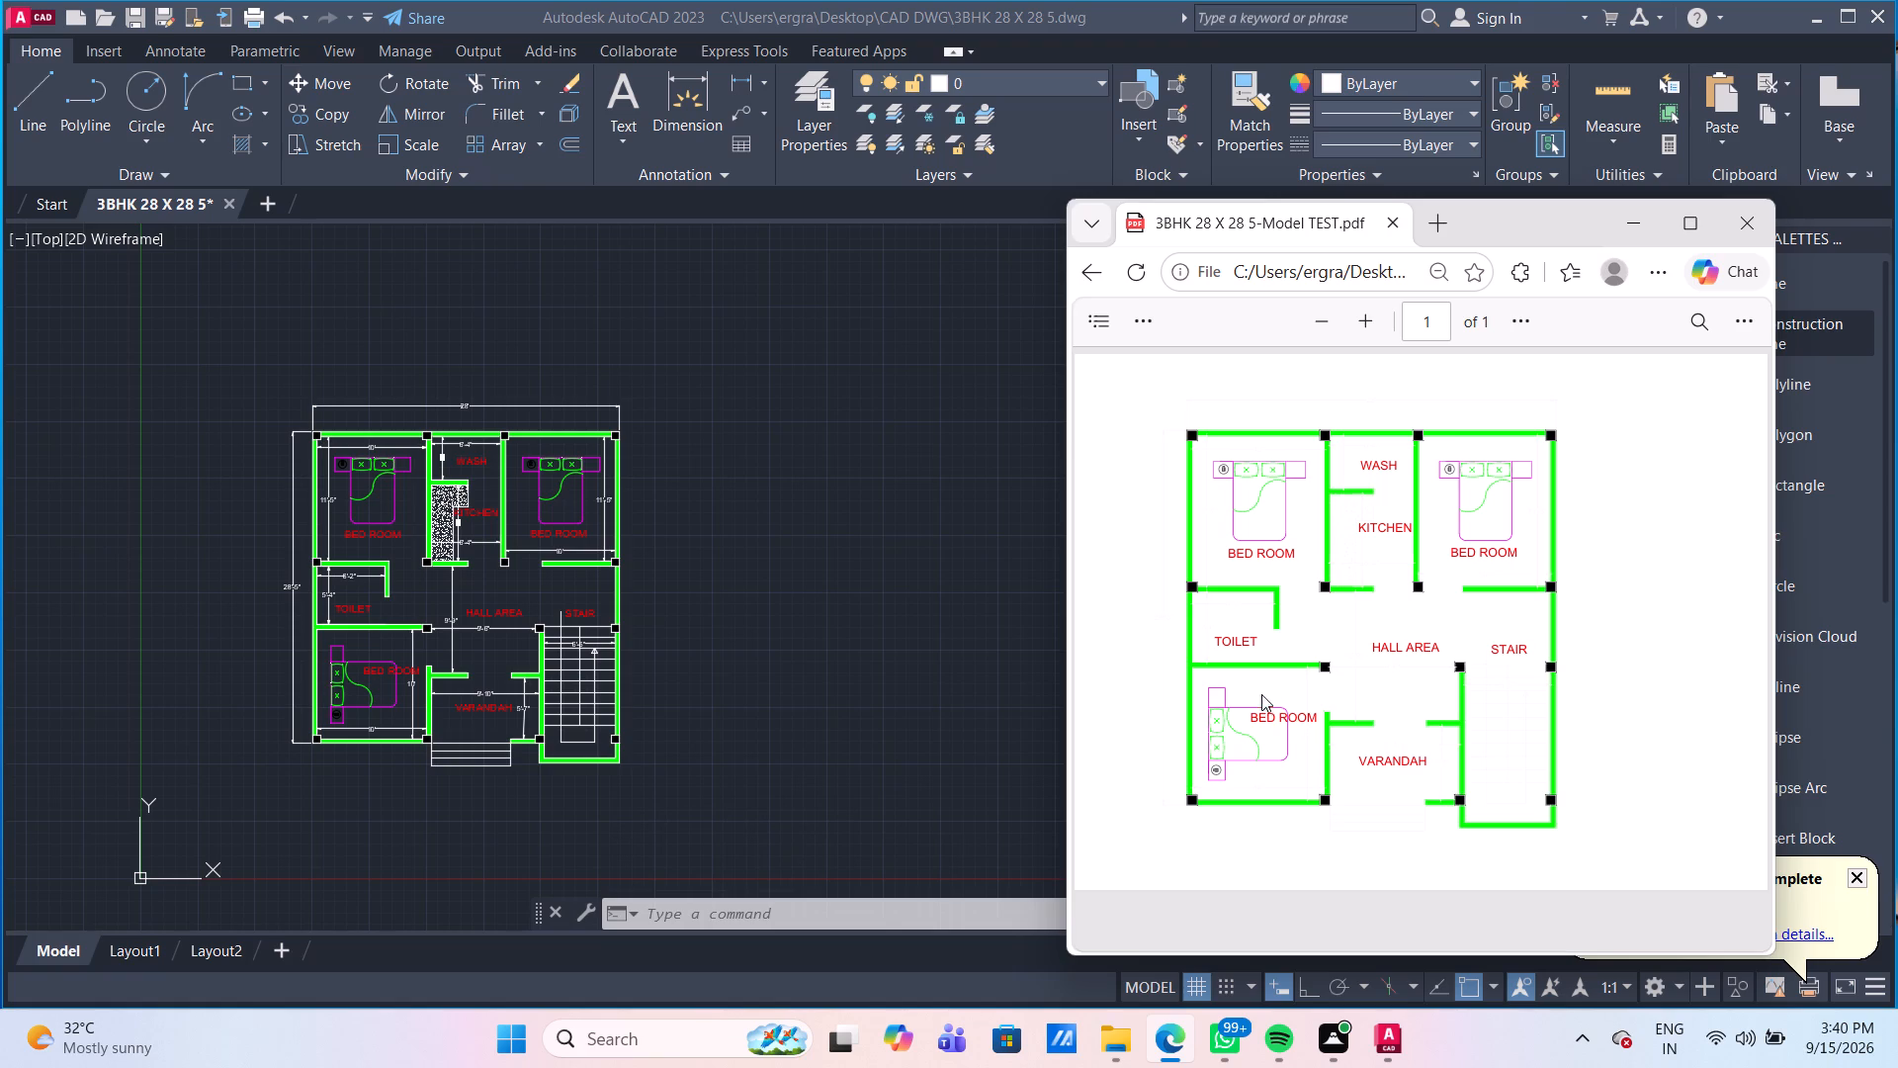
key(Escape)
click(1756, 205)
Select the overall width and depth dimensions of the plan and both hall area dimensions.
scroll(574, 654, up, 1)
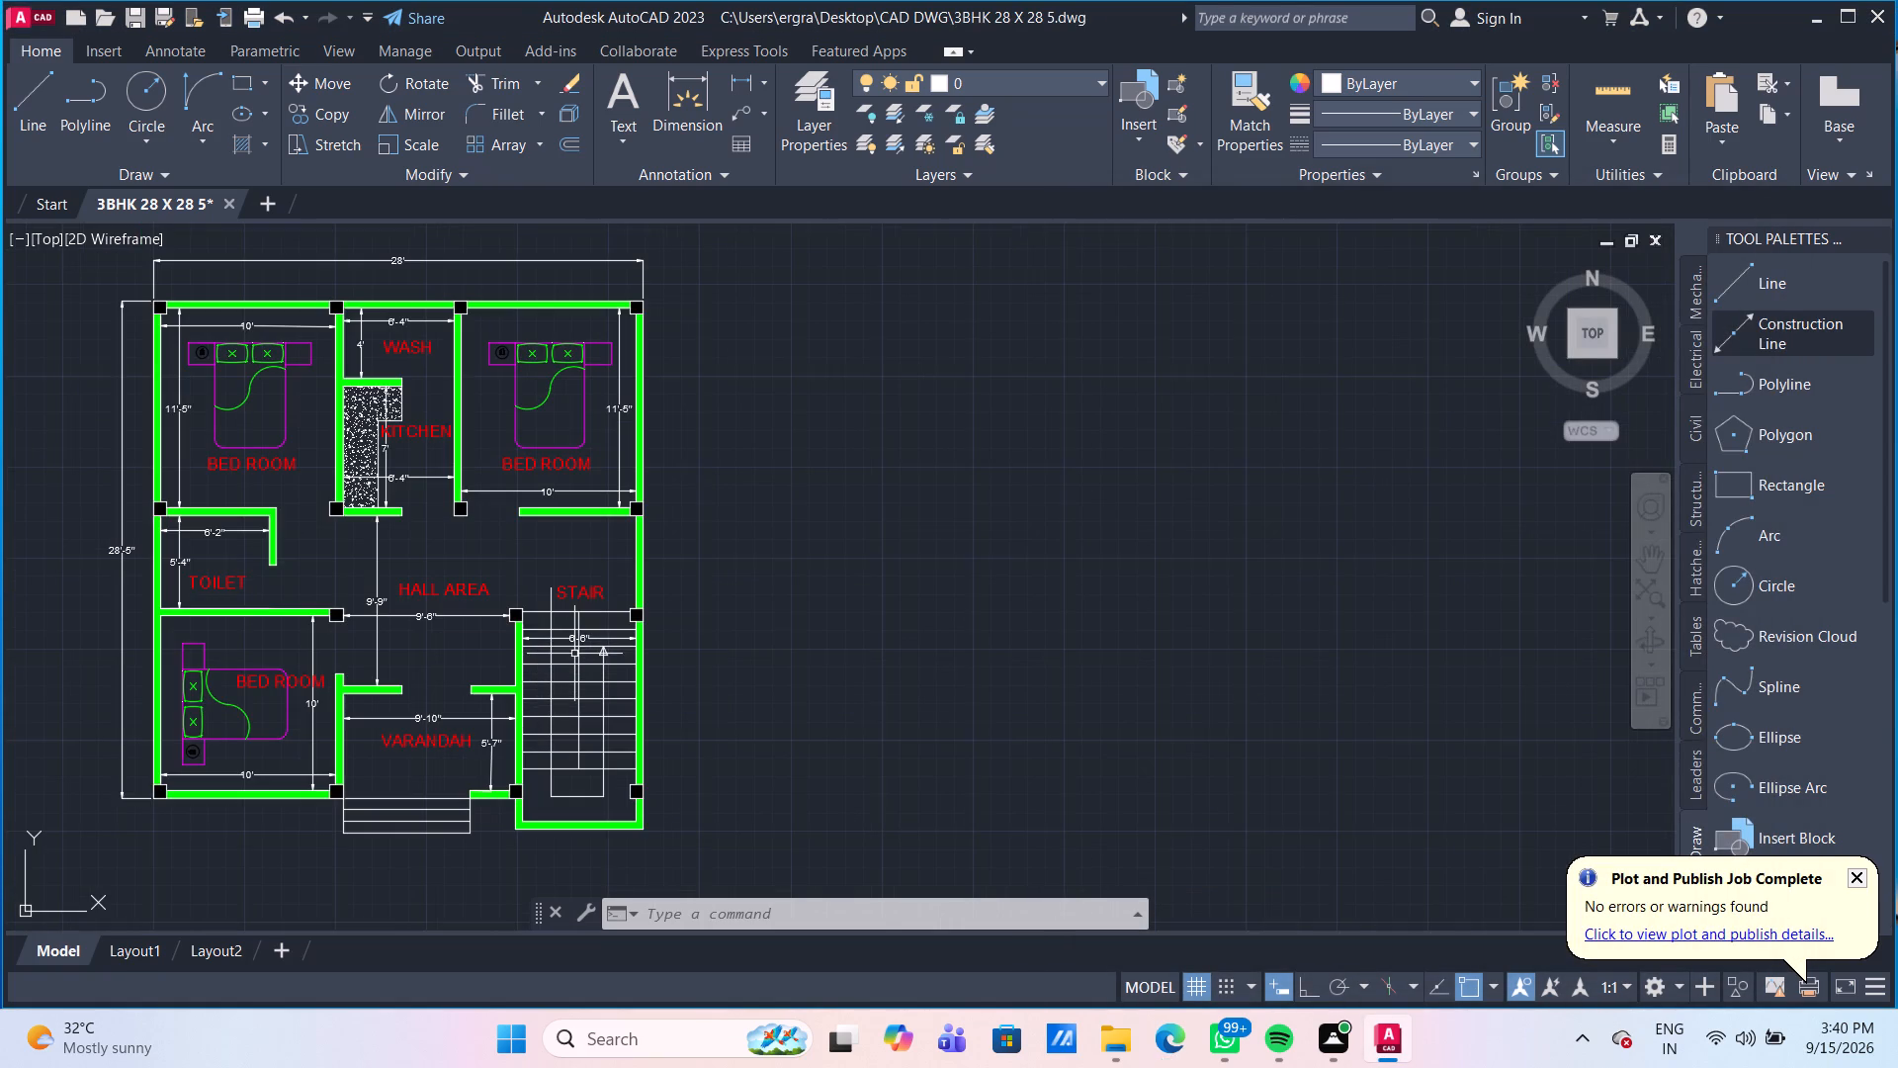
middle_drag(586, 645, 808, 643)
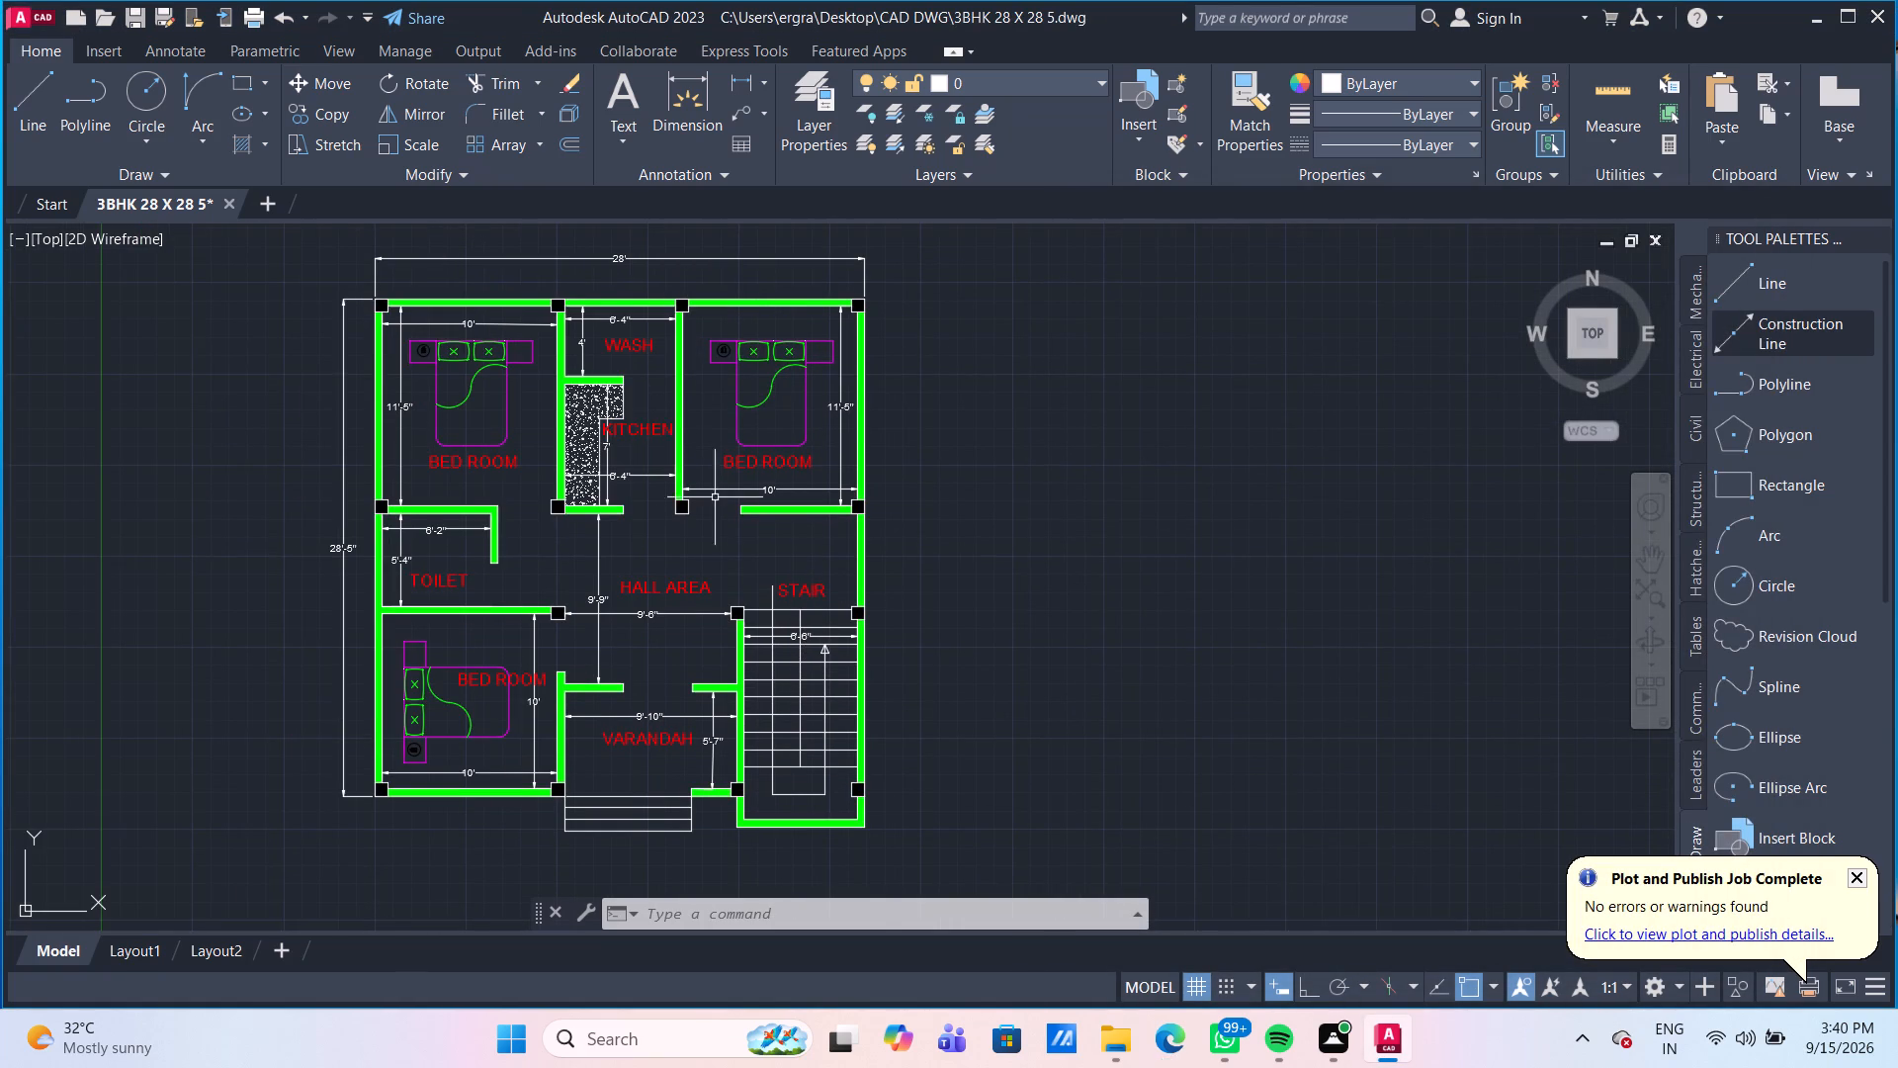
click(393, 281)
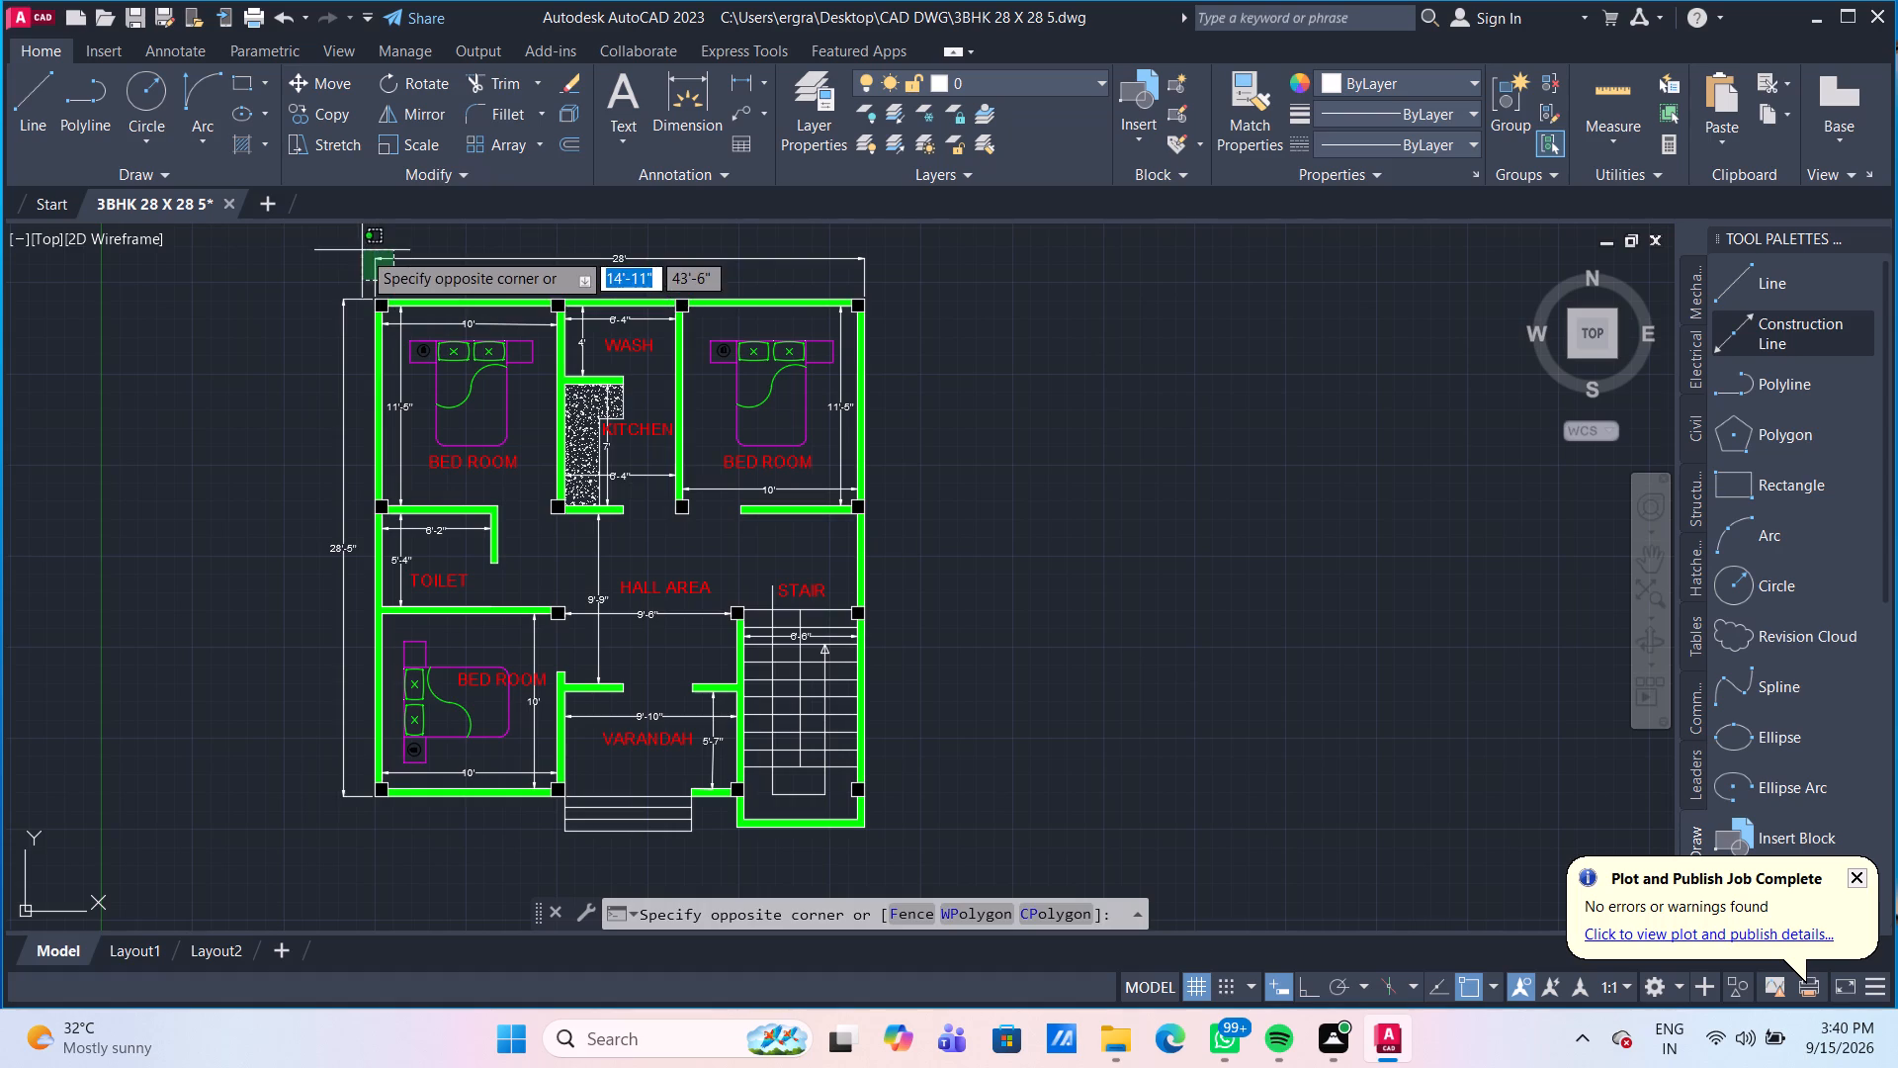
click(353, 246)
click(357, 313)
click(321, 289)
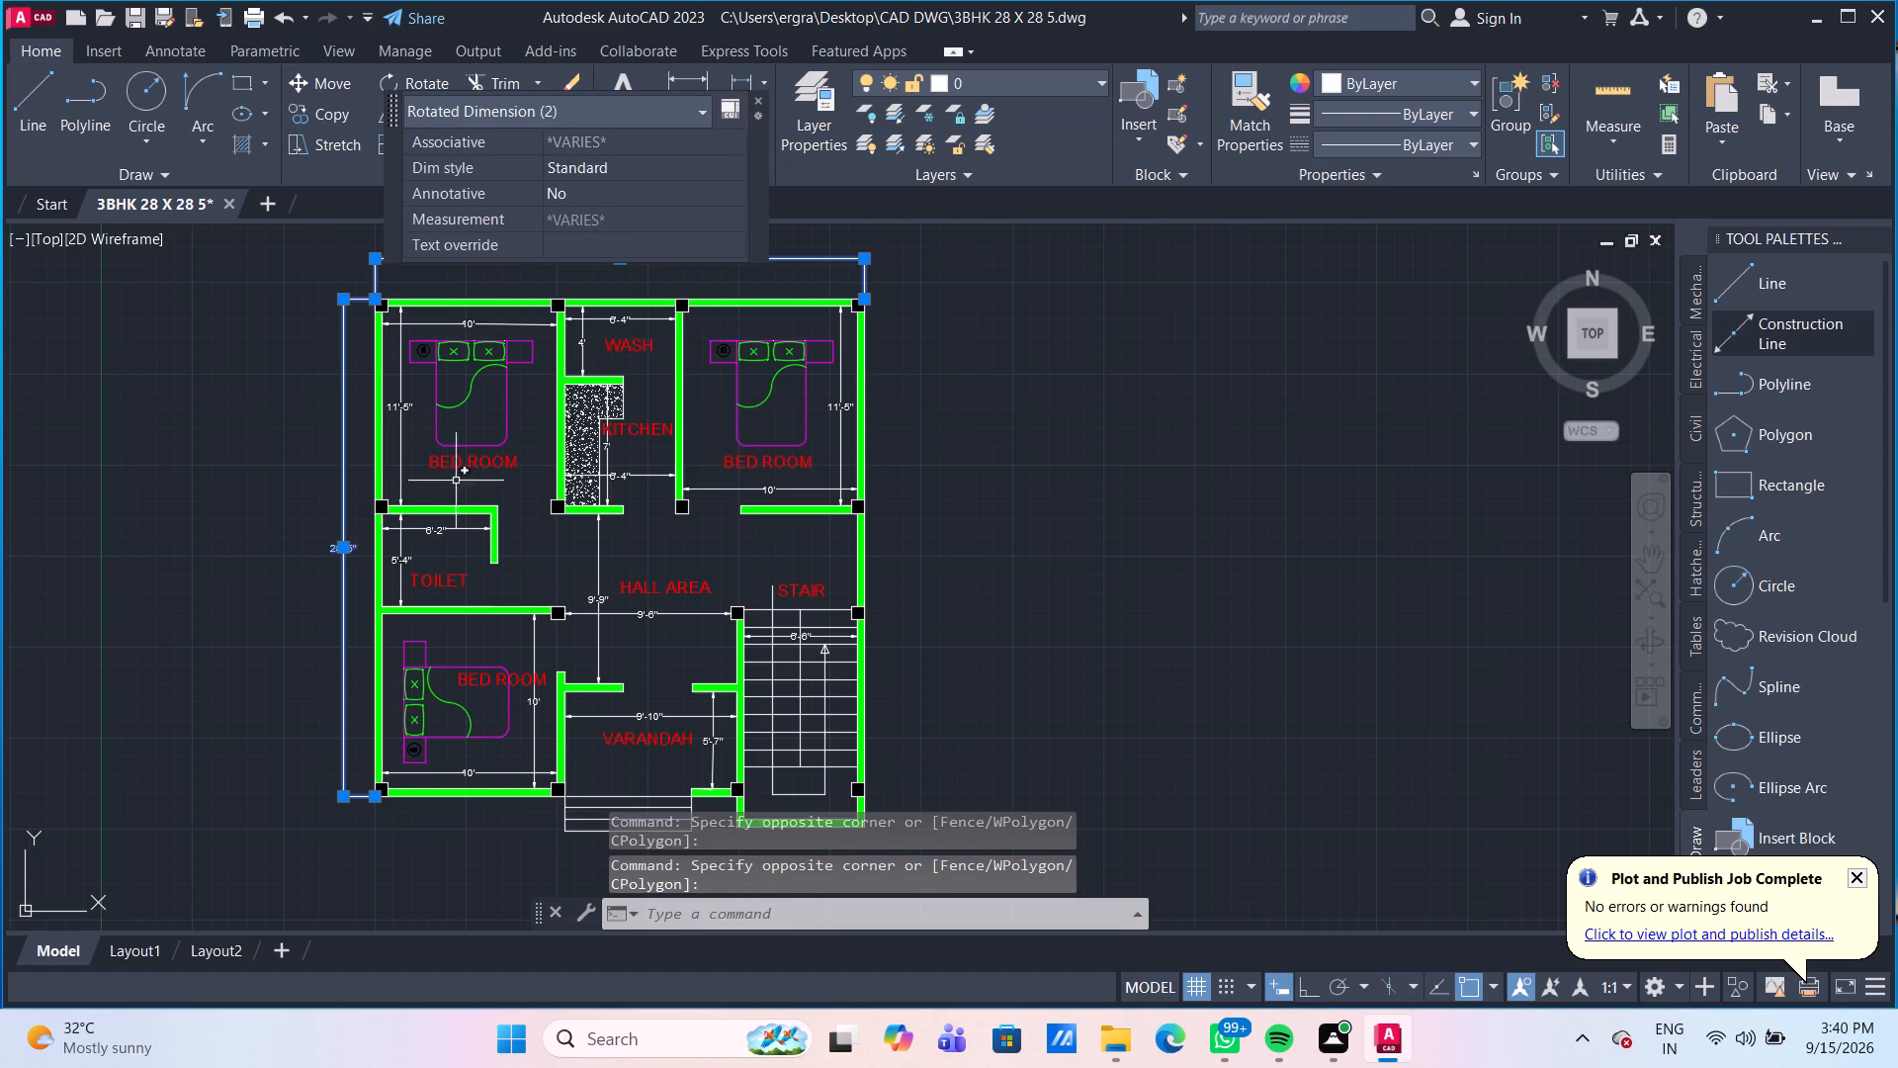
drag(608, 635, 583, 603)
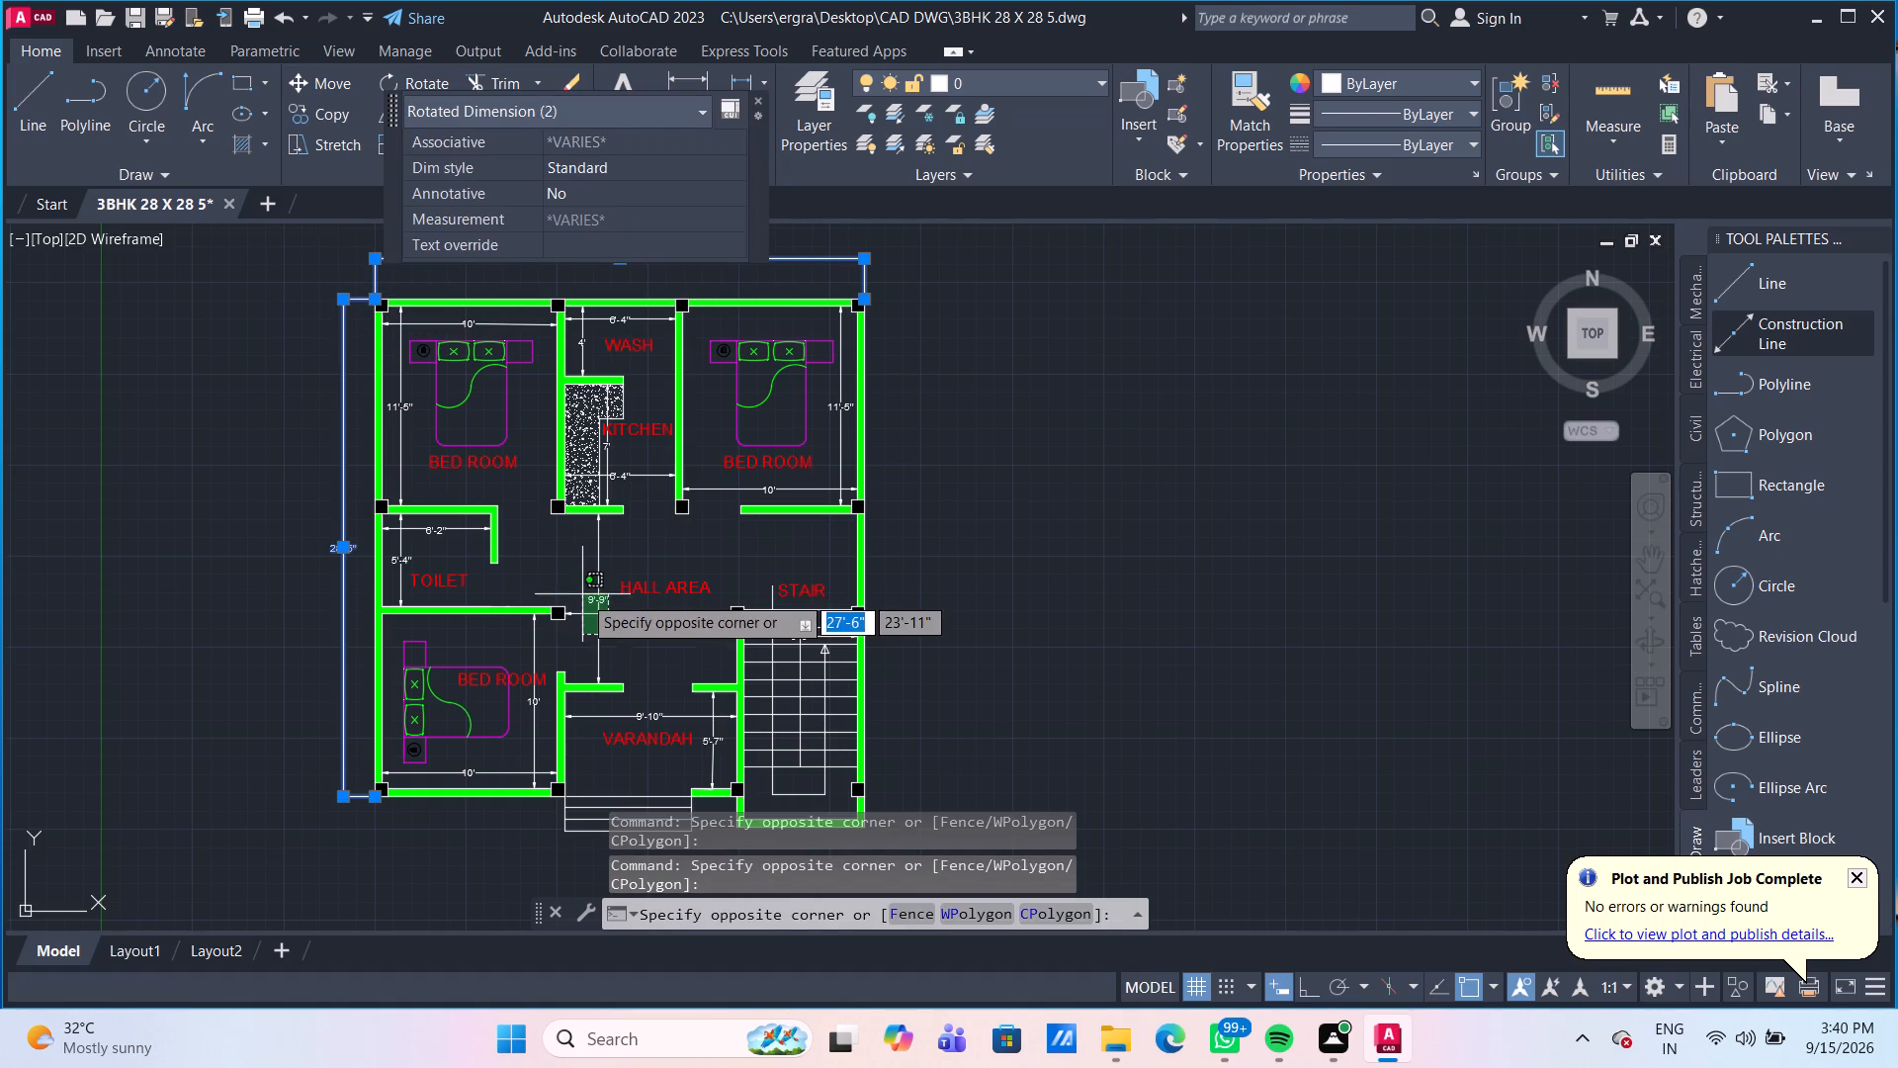
click(582, 594)
Add the stair linework, including treads, direction arrow and stair dimension, to the selection.
click(791, 700)
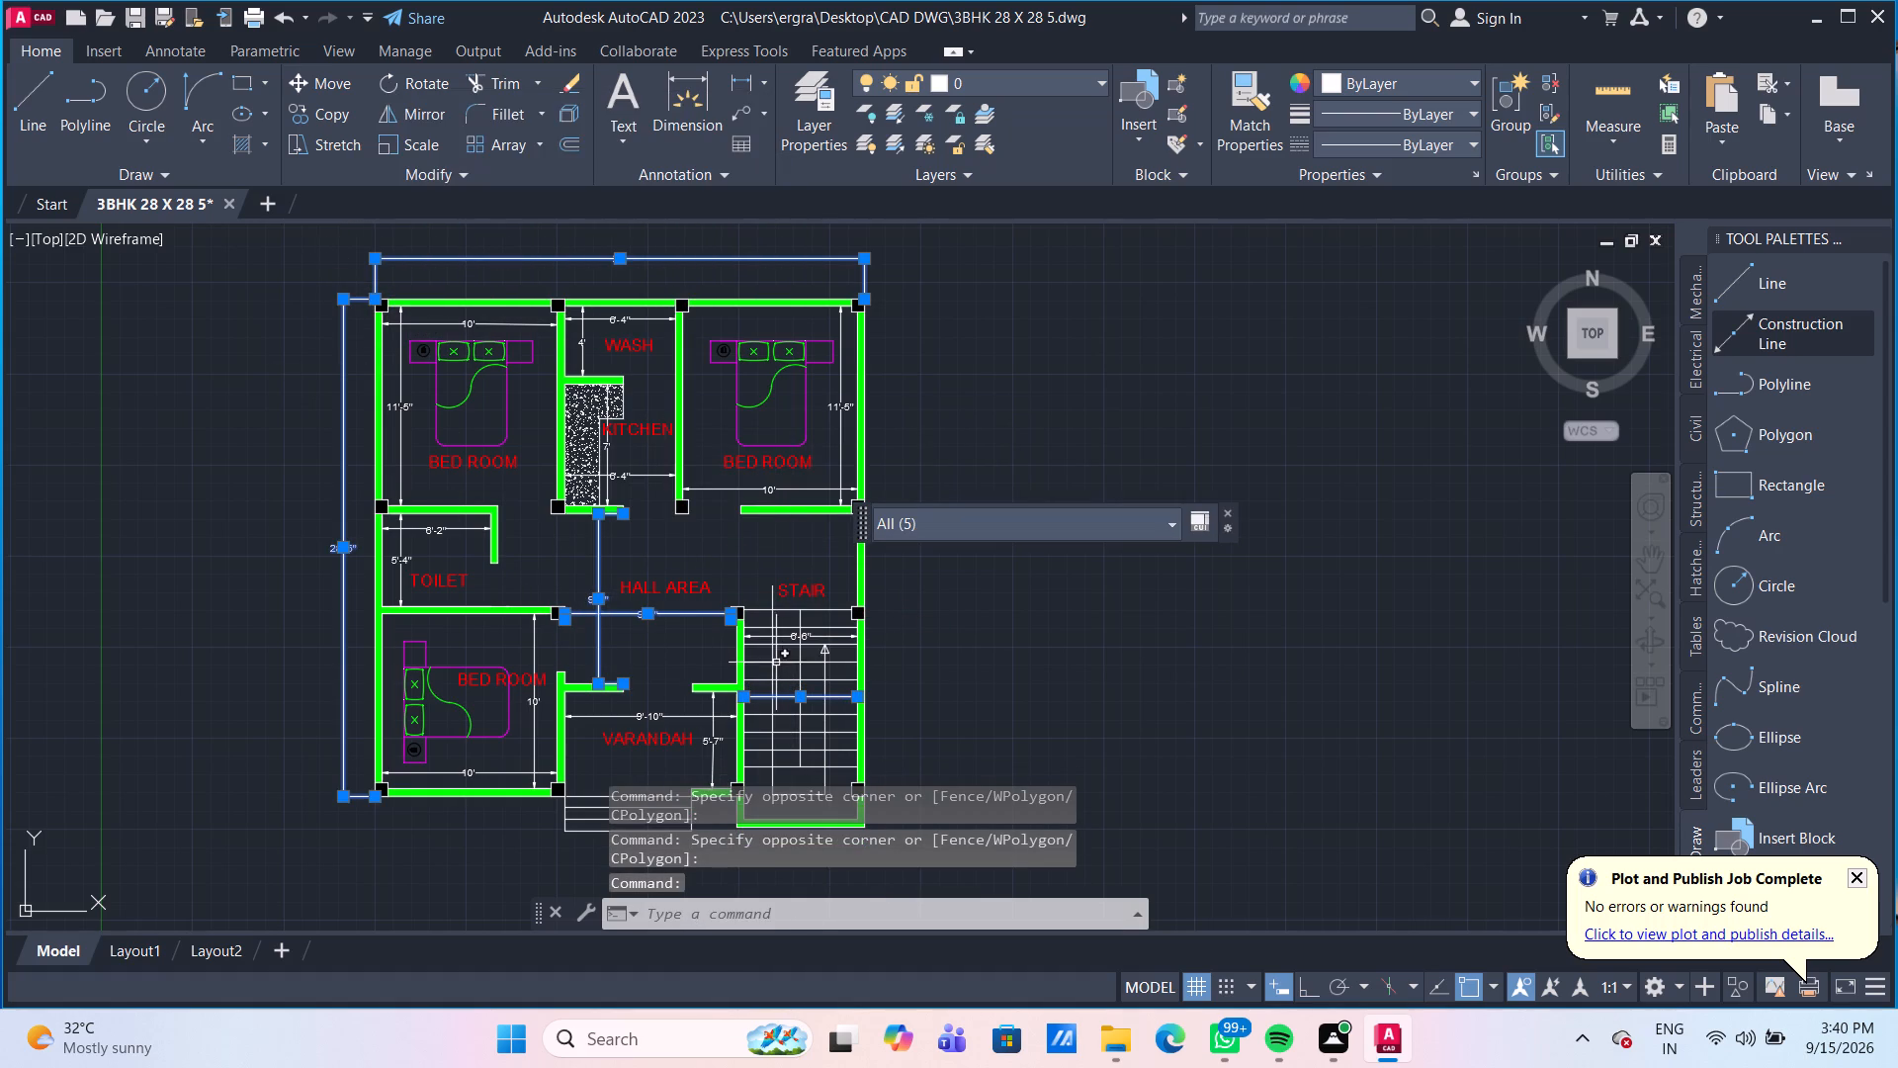
scroll(778, 667, down, 1)
middle_drag(778, 667, 654, 586)
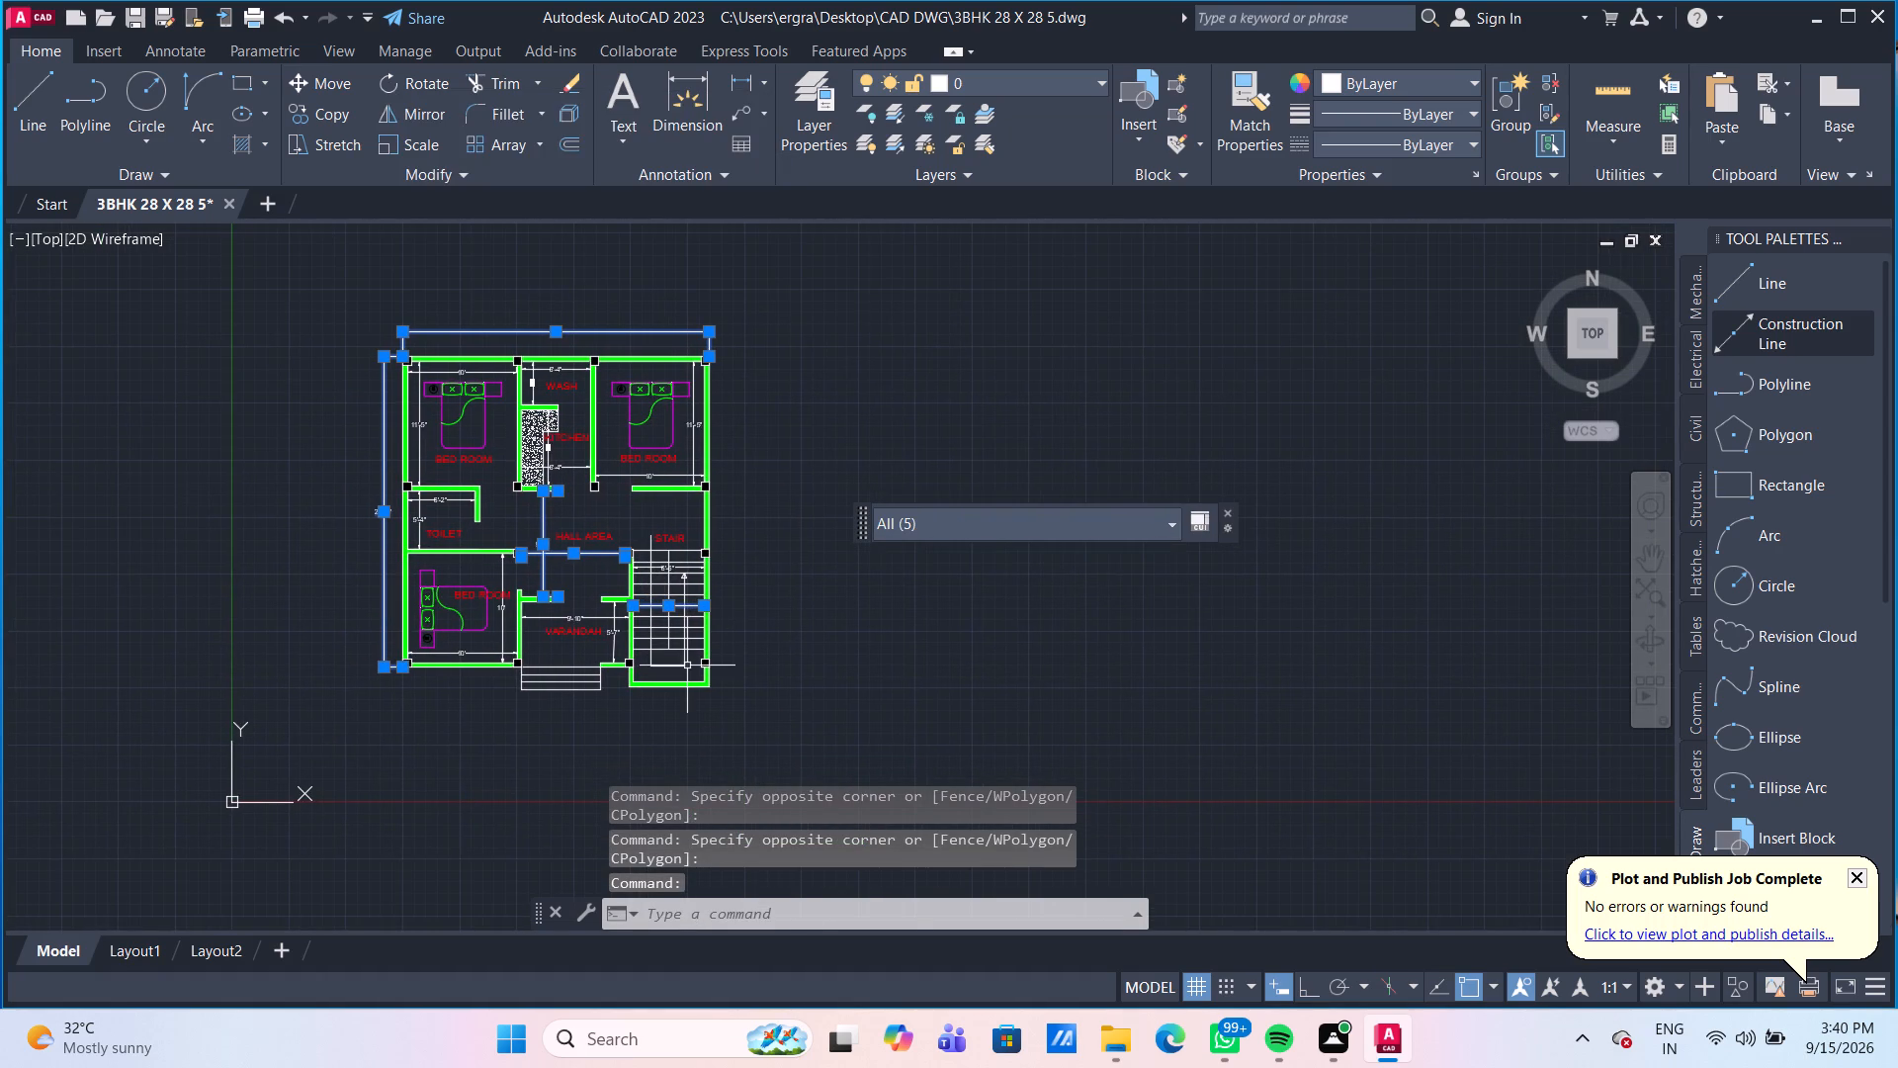
drag(691, 669, 684, 650)
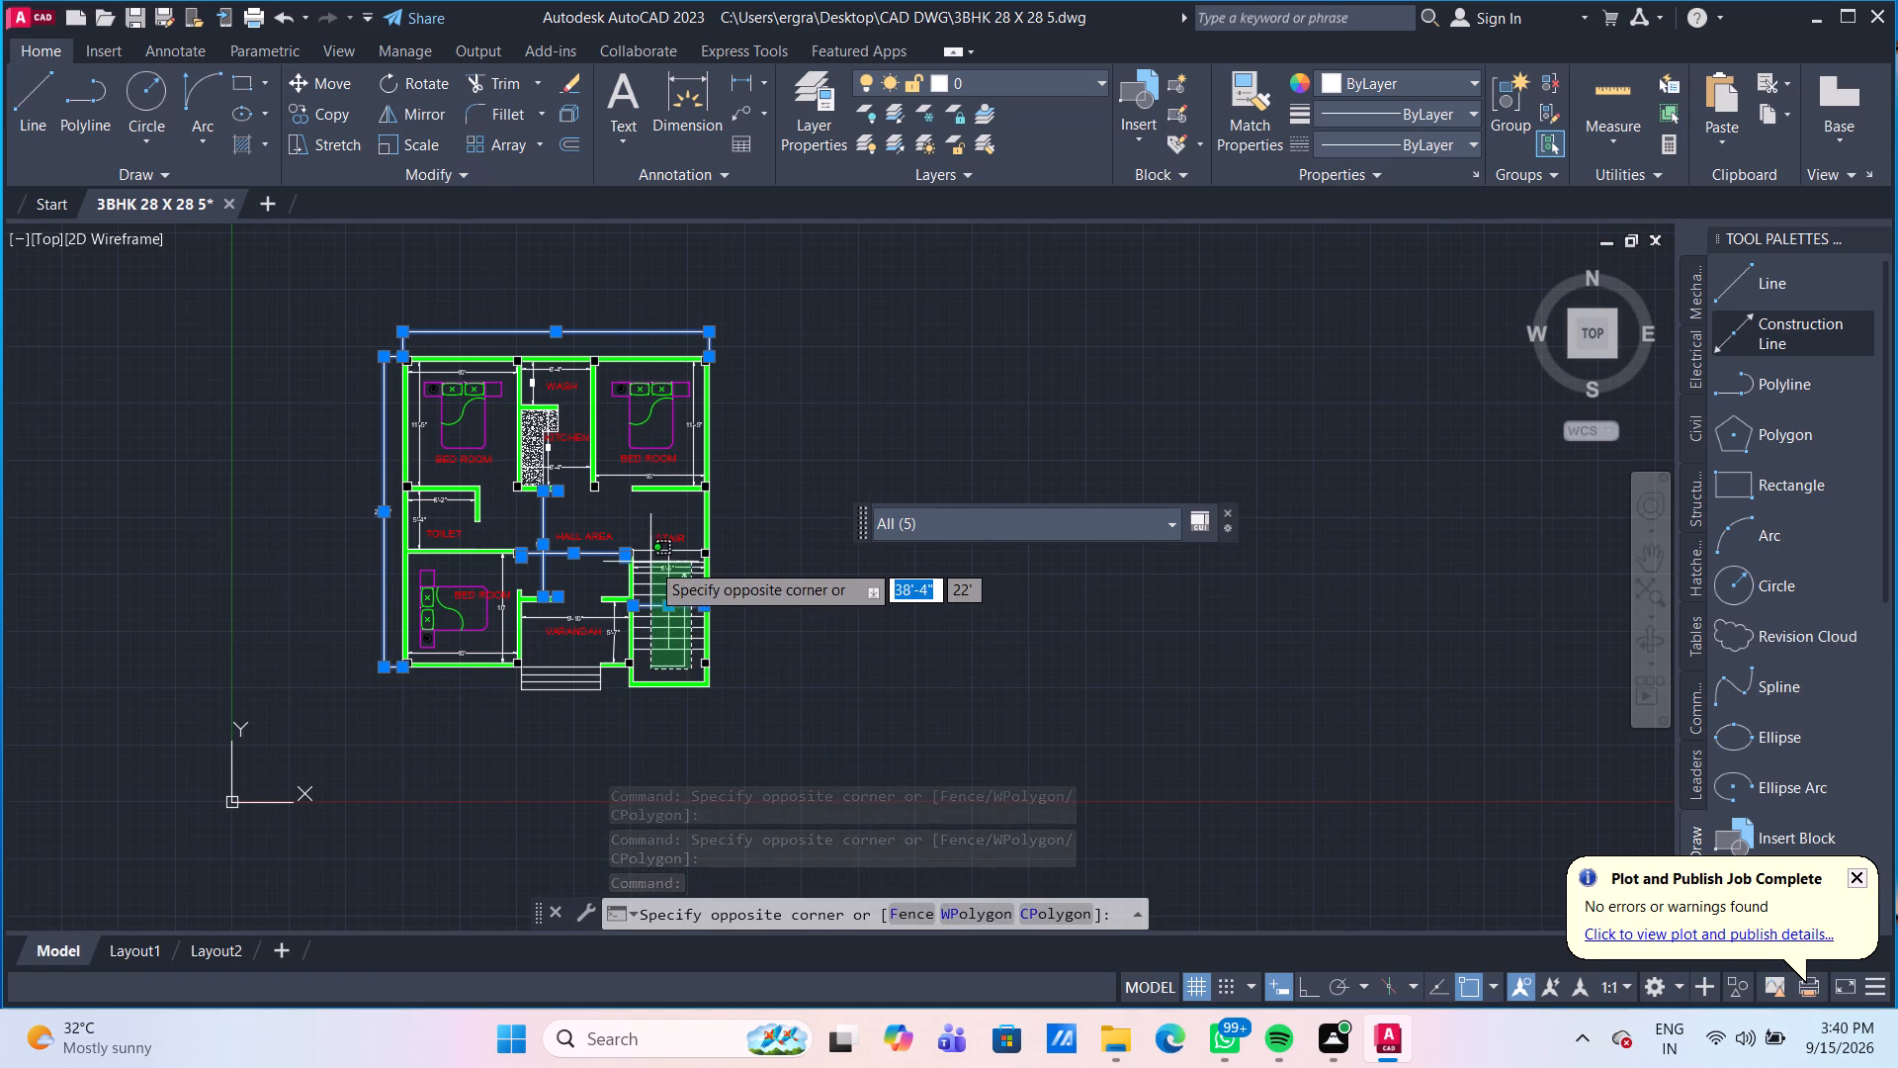
click(647, 548)
Add the width and length dimensions of the varandah, the bedroom below the toilet, and the toilet to the selection.
scroll(639, 600, up, 2)
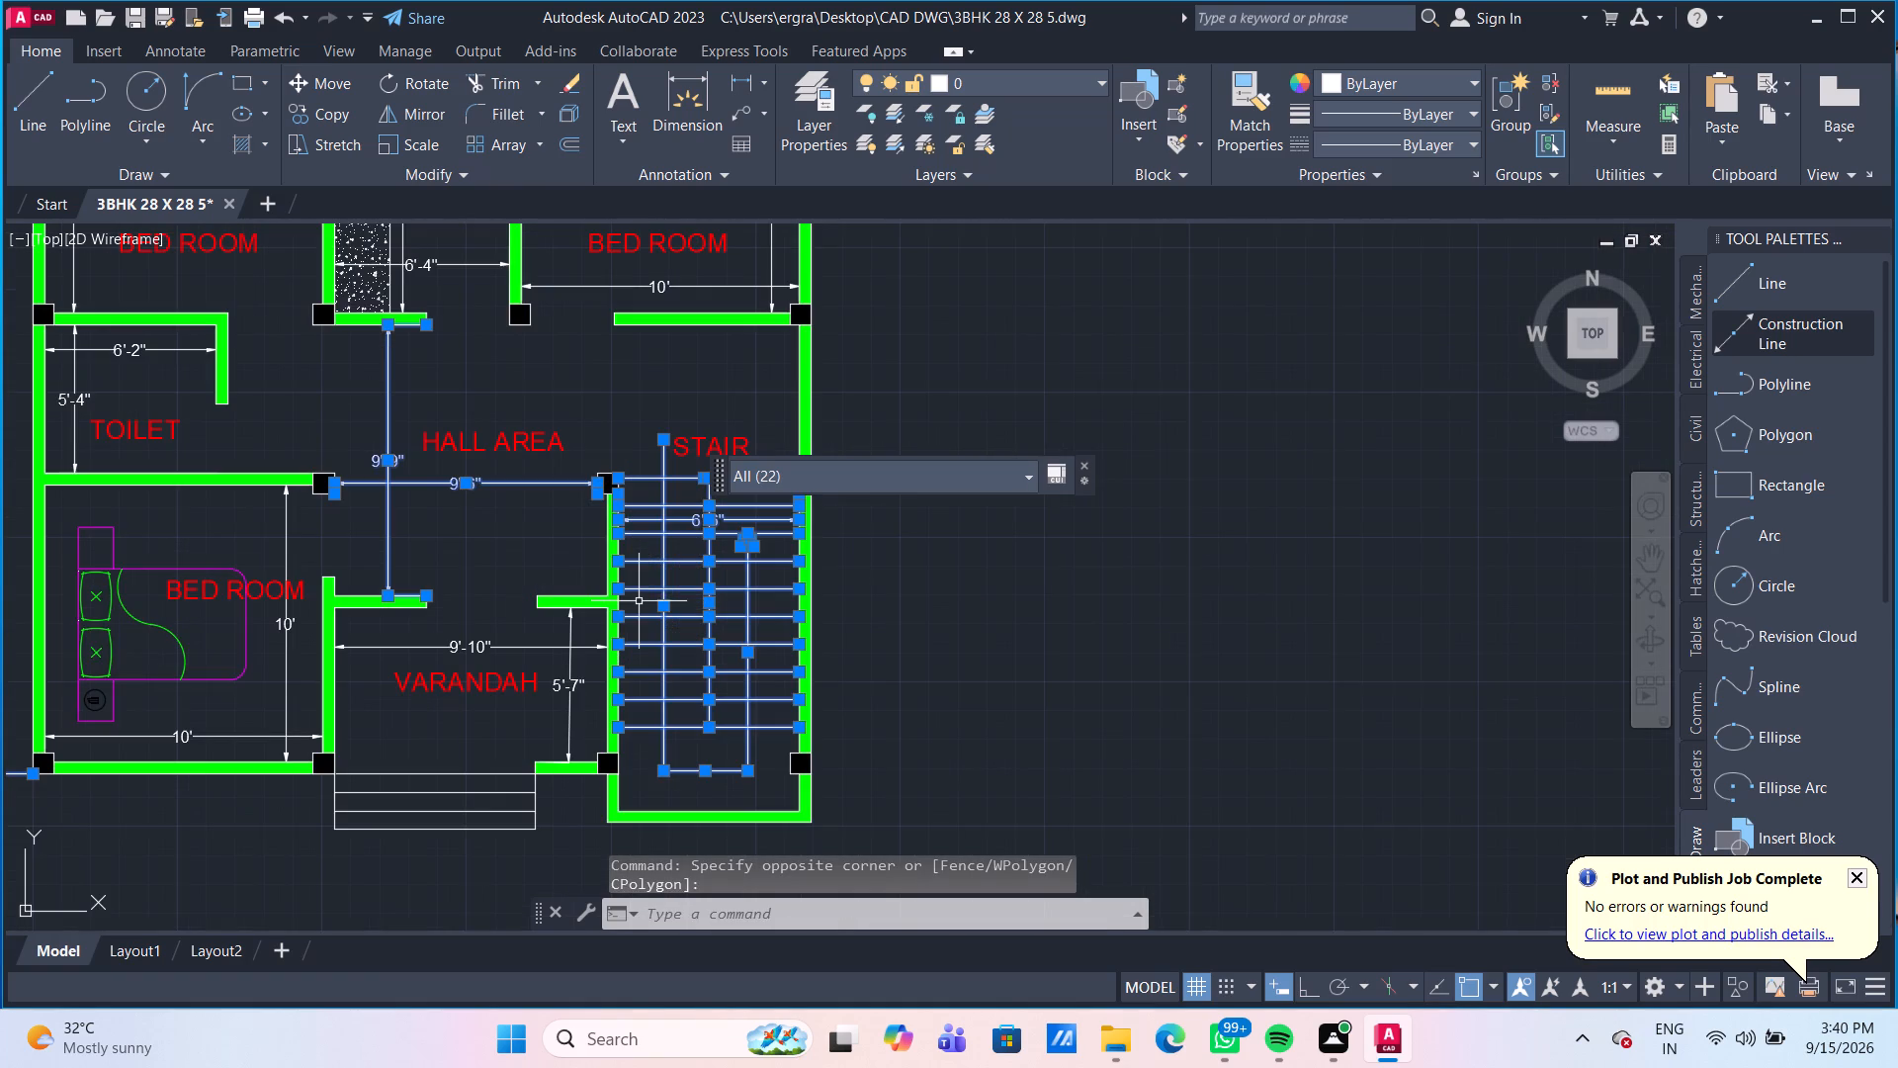
drag(587, 656, 575, 649)
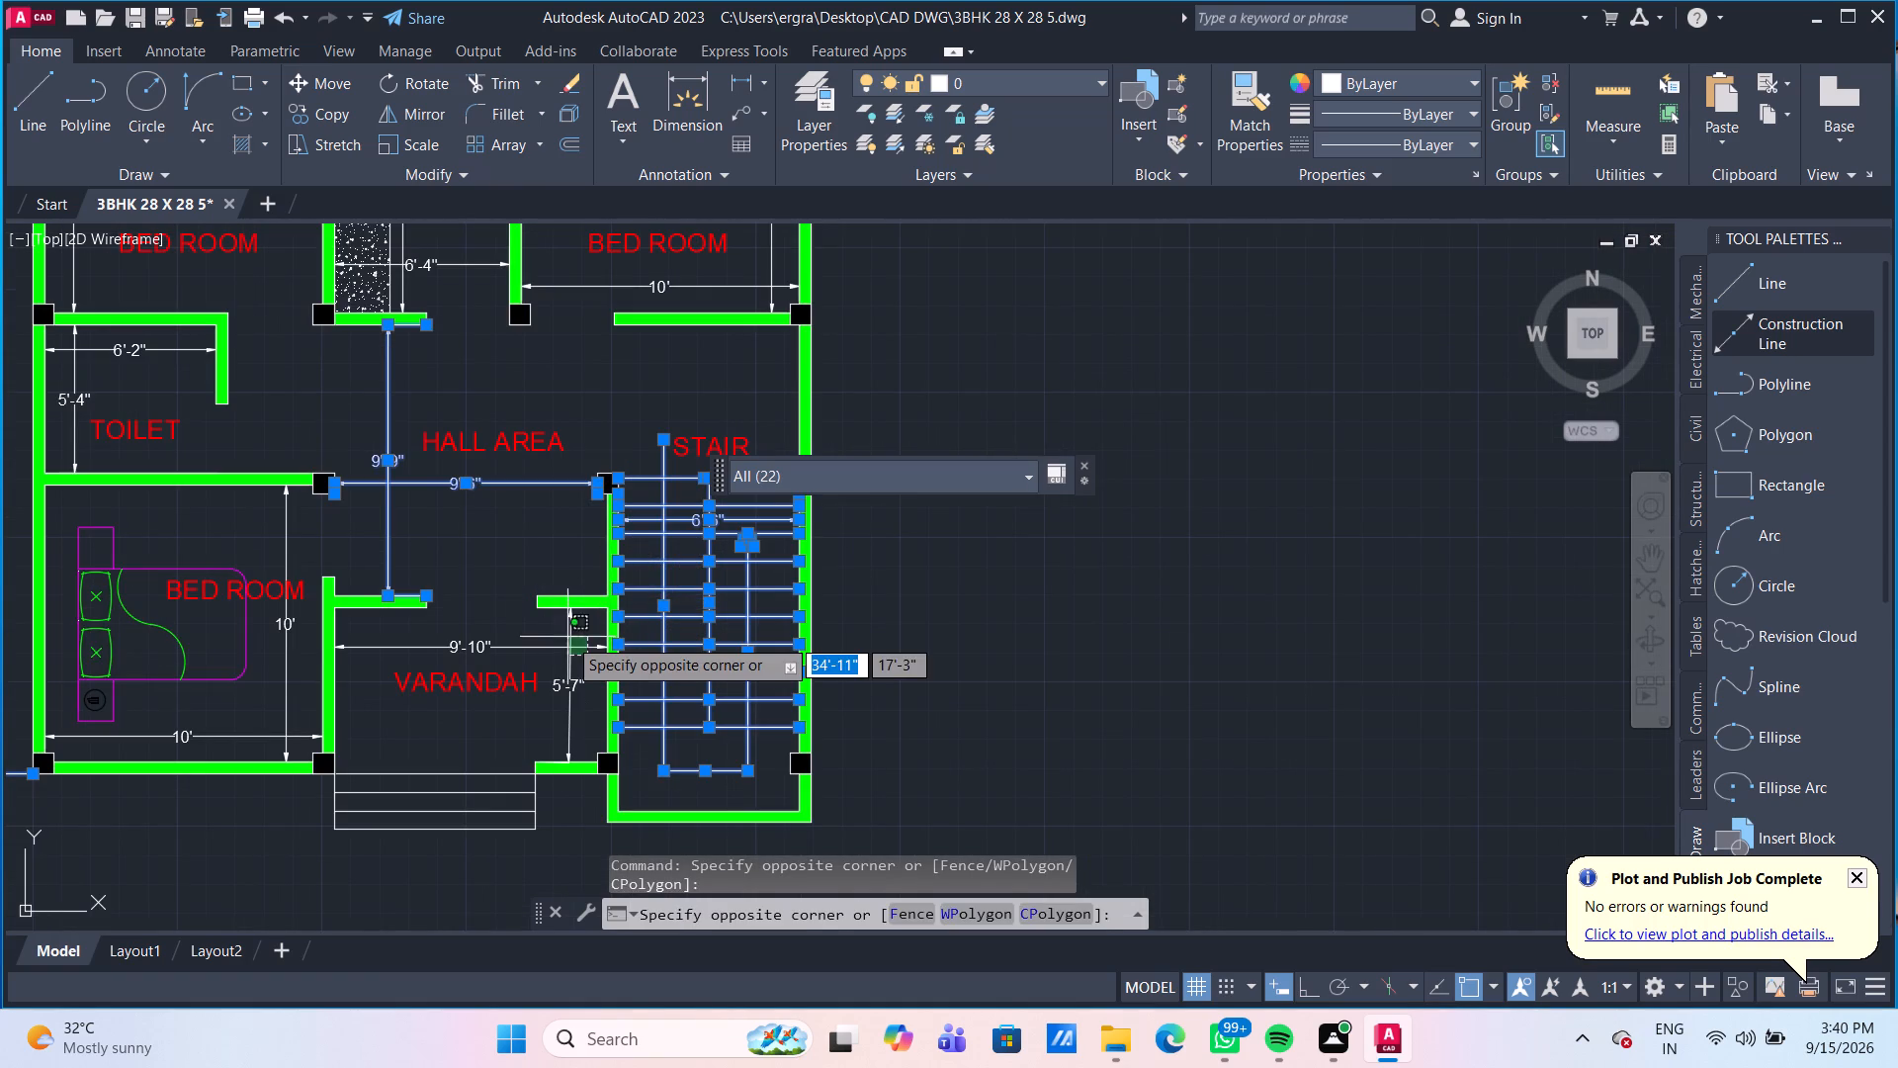
click(562, 634)
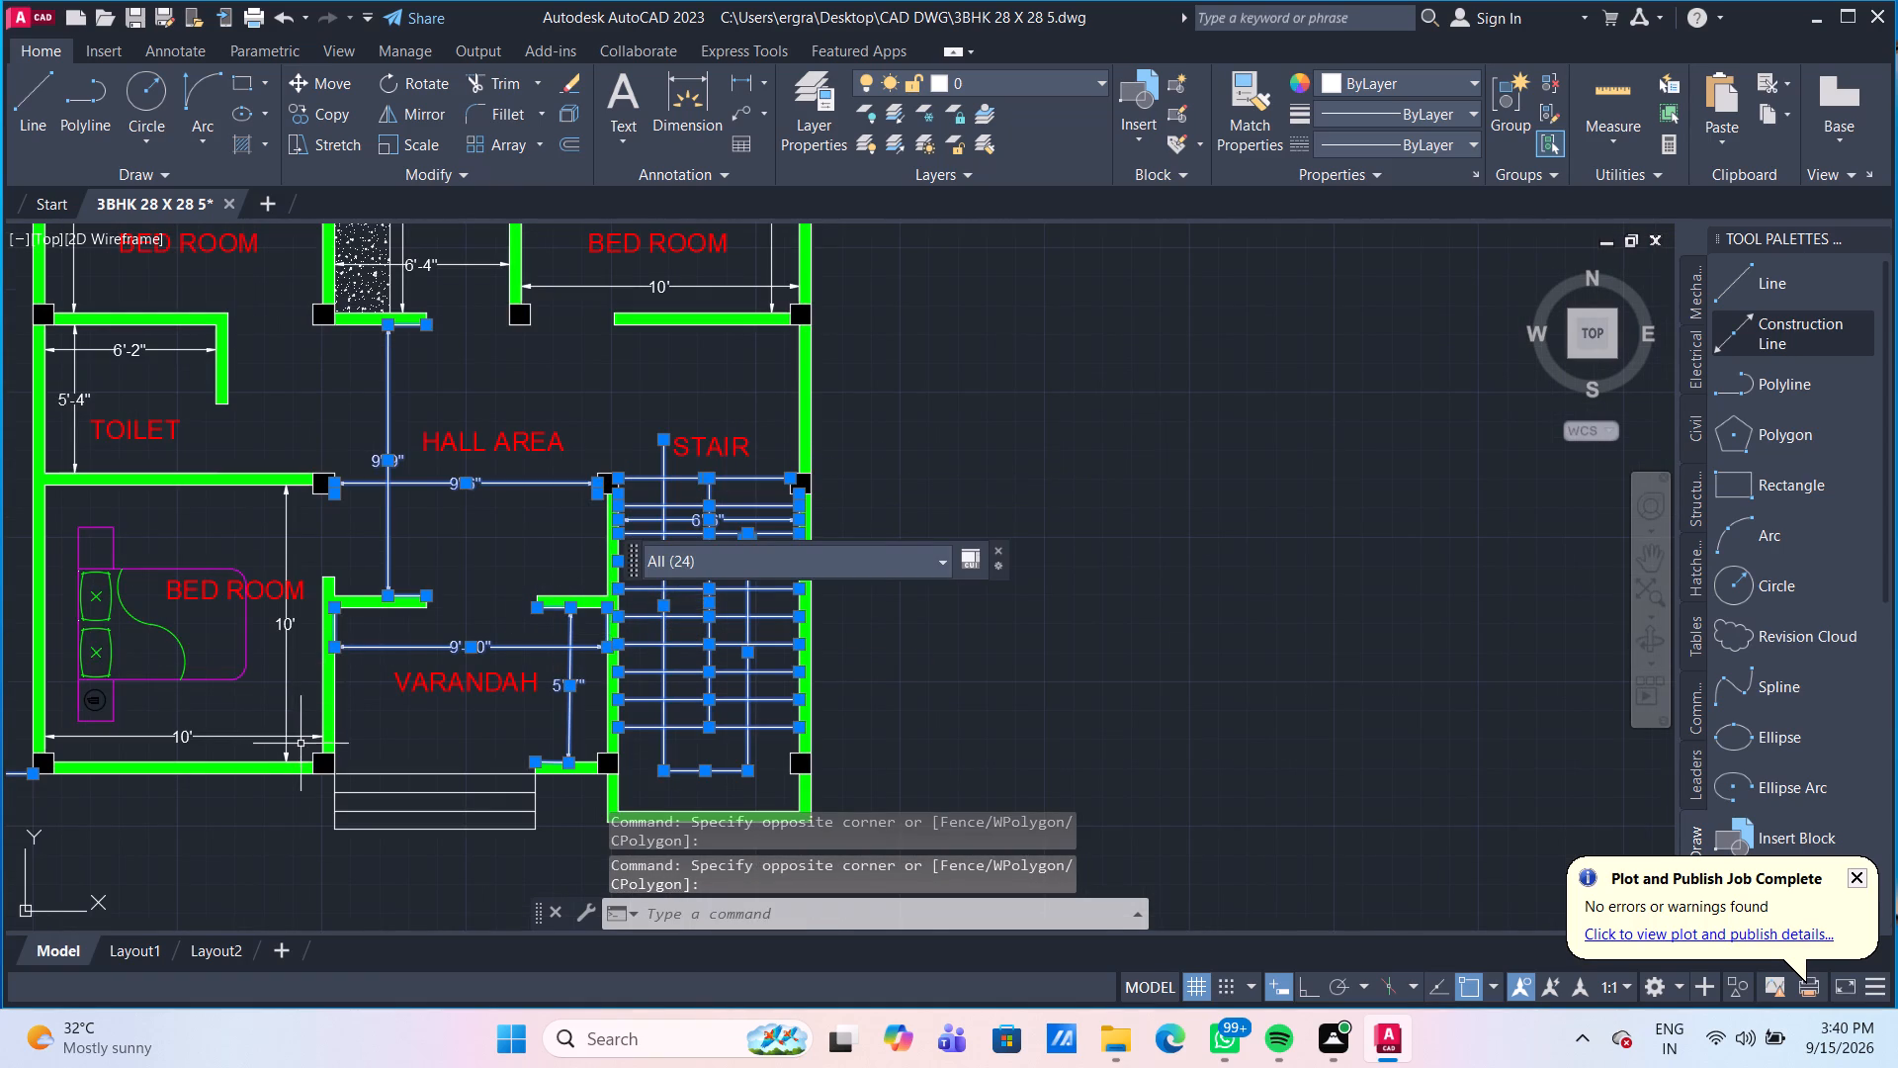
click(301, 744)
click(255, 715)
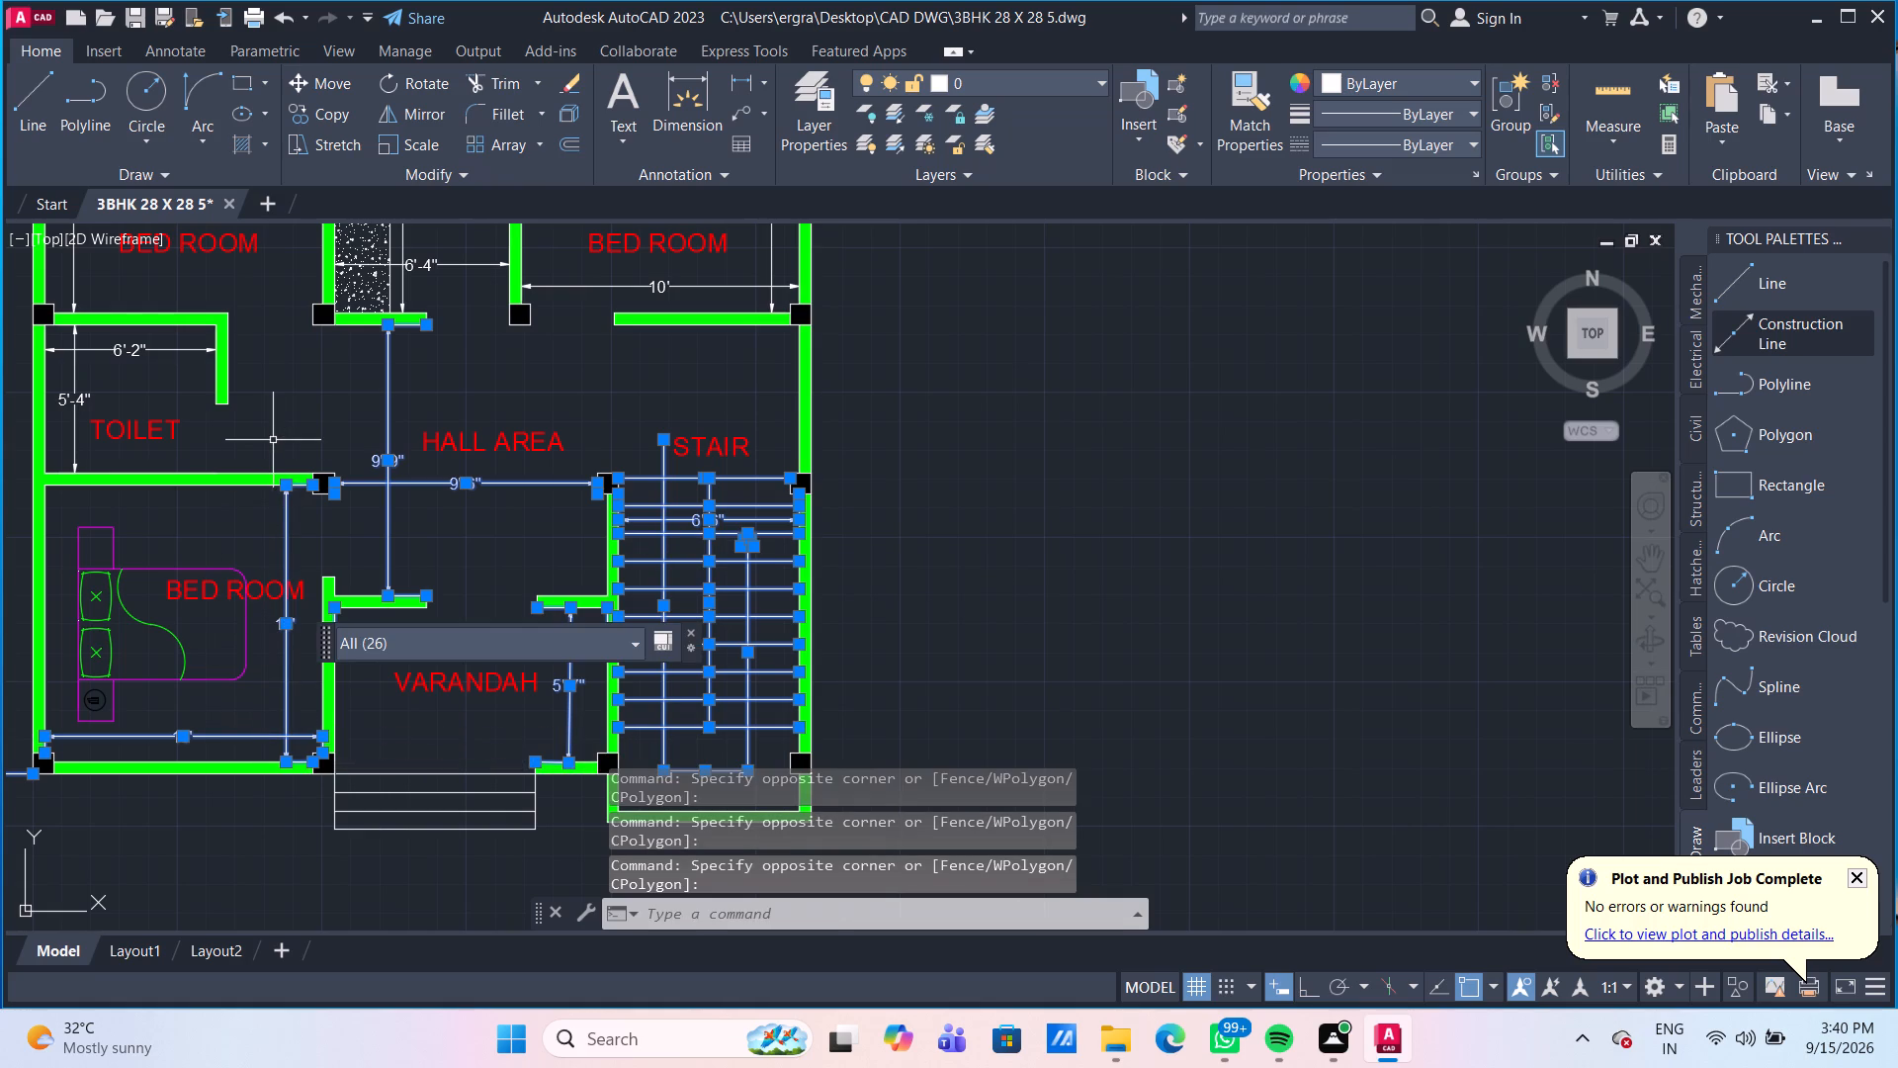
click(85, 368)
click(57, 342)
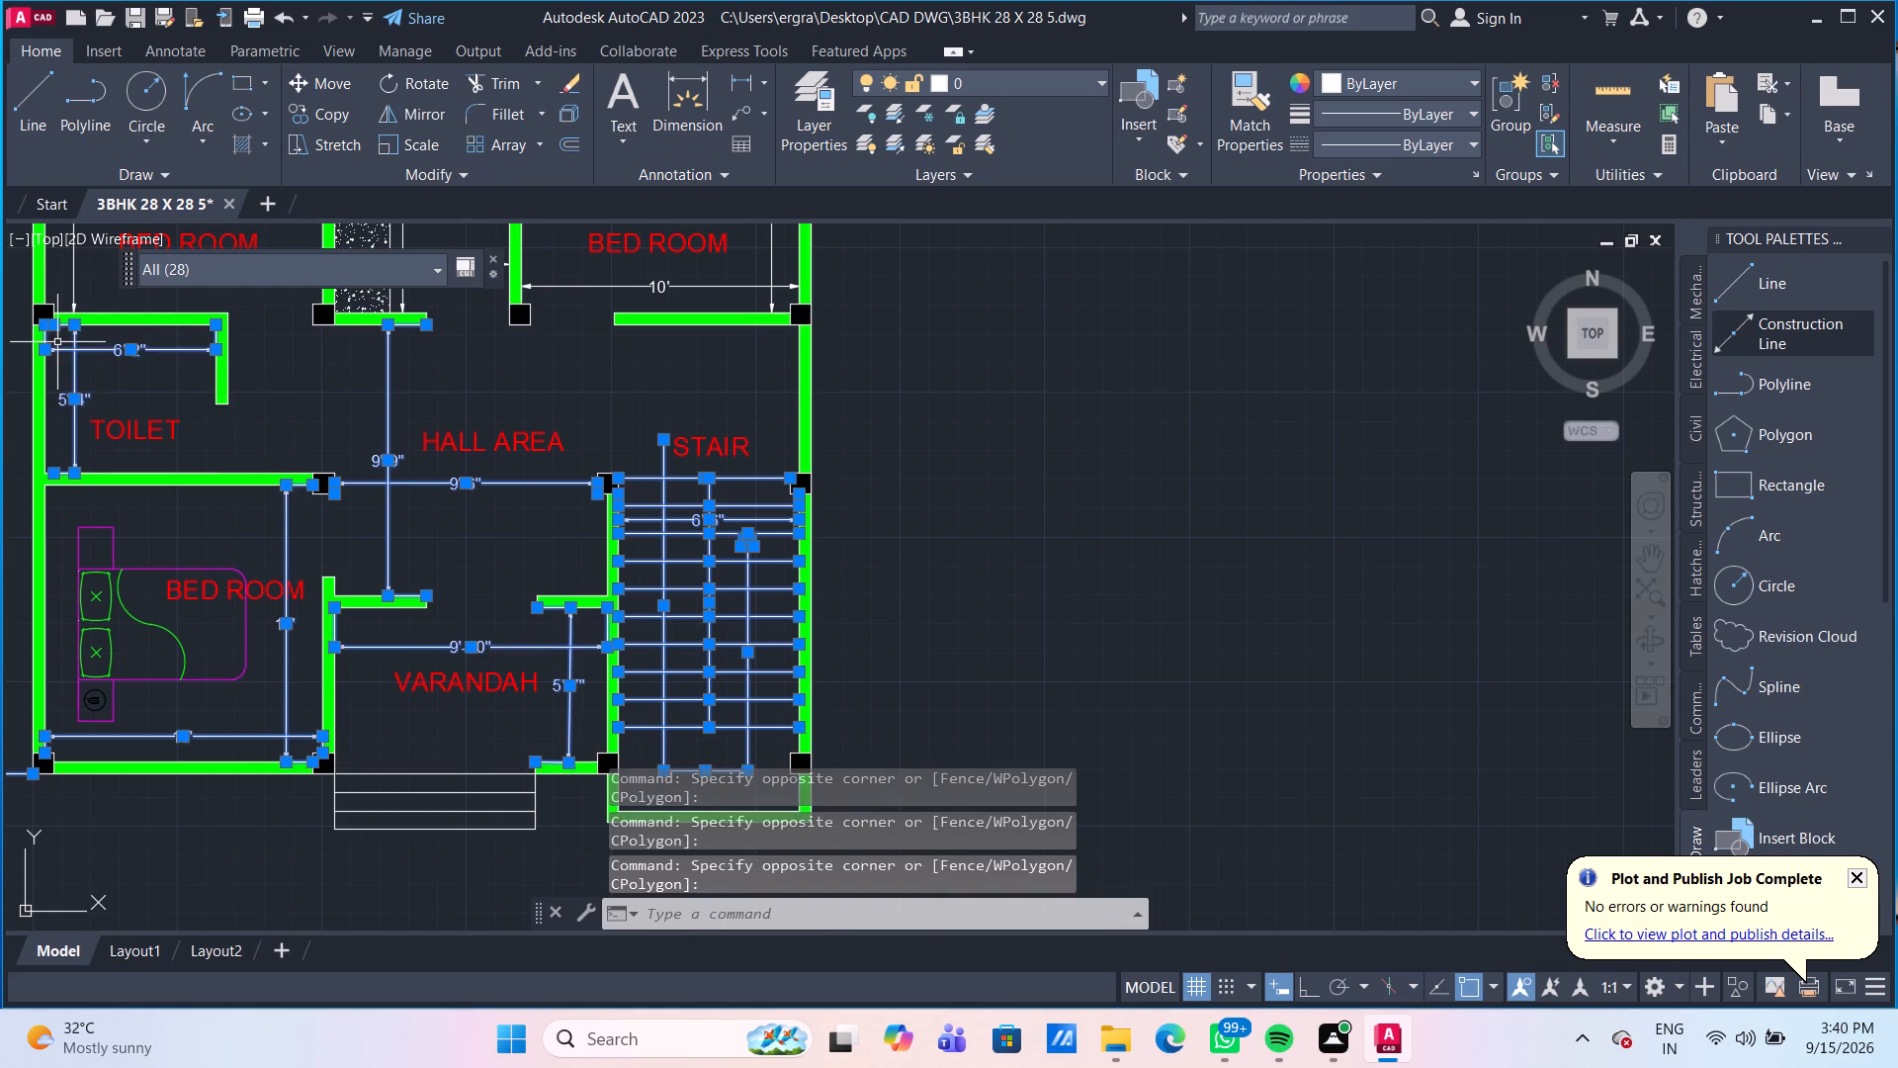
Add the kitchen counter hatch and the kitchen and wash area dimensions to the selection.
scroll(302, 397, down, 1)
middle_drag(322, 389, 405, 794)
scroll(498, 686, up, 1)
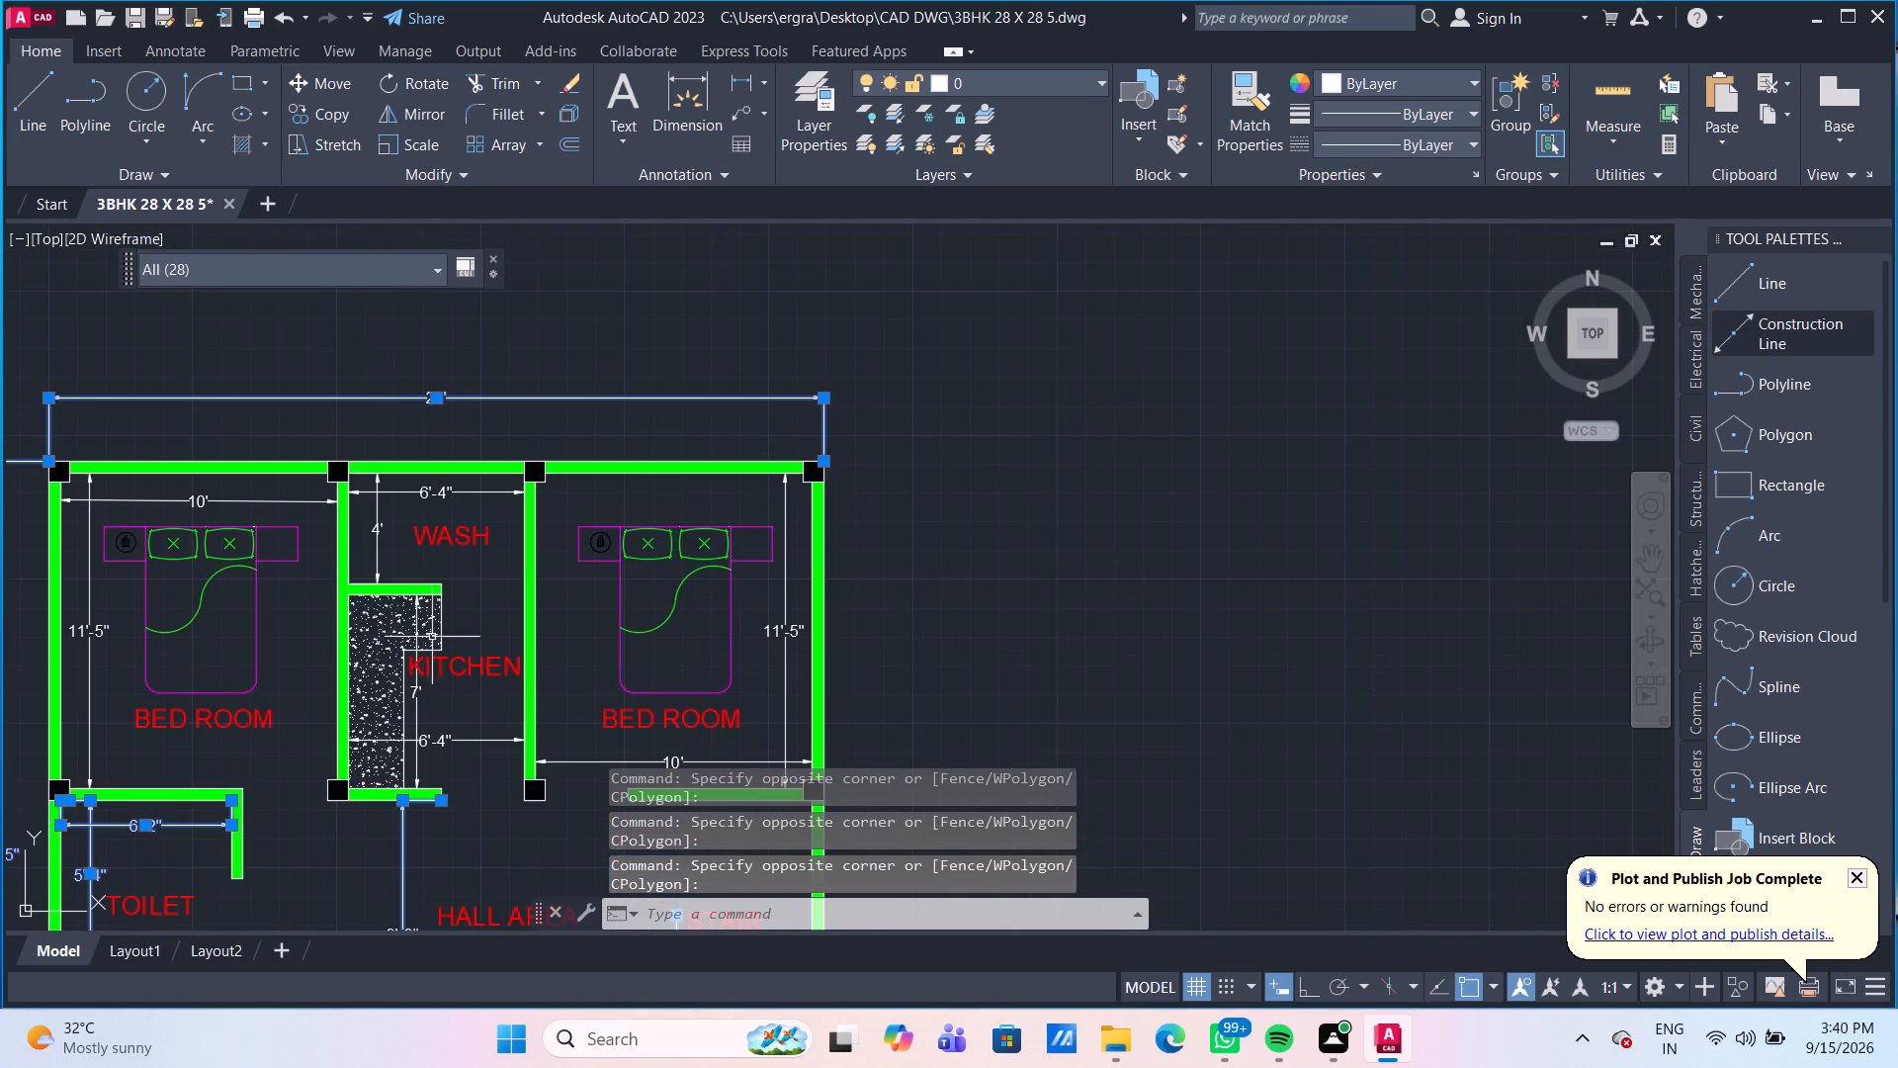
click(402, 636)
drag(475, 762, 467, 757)
click(414, 714)
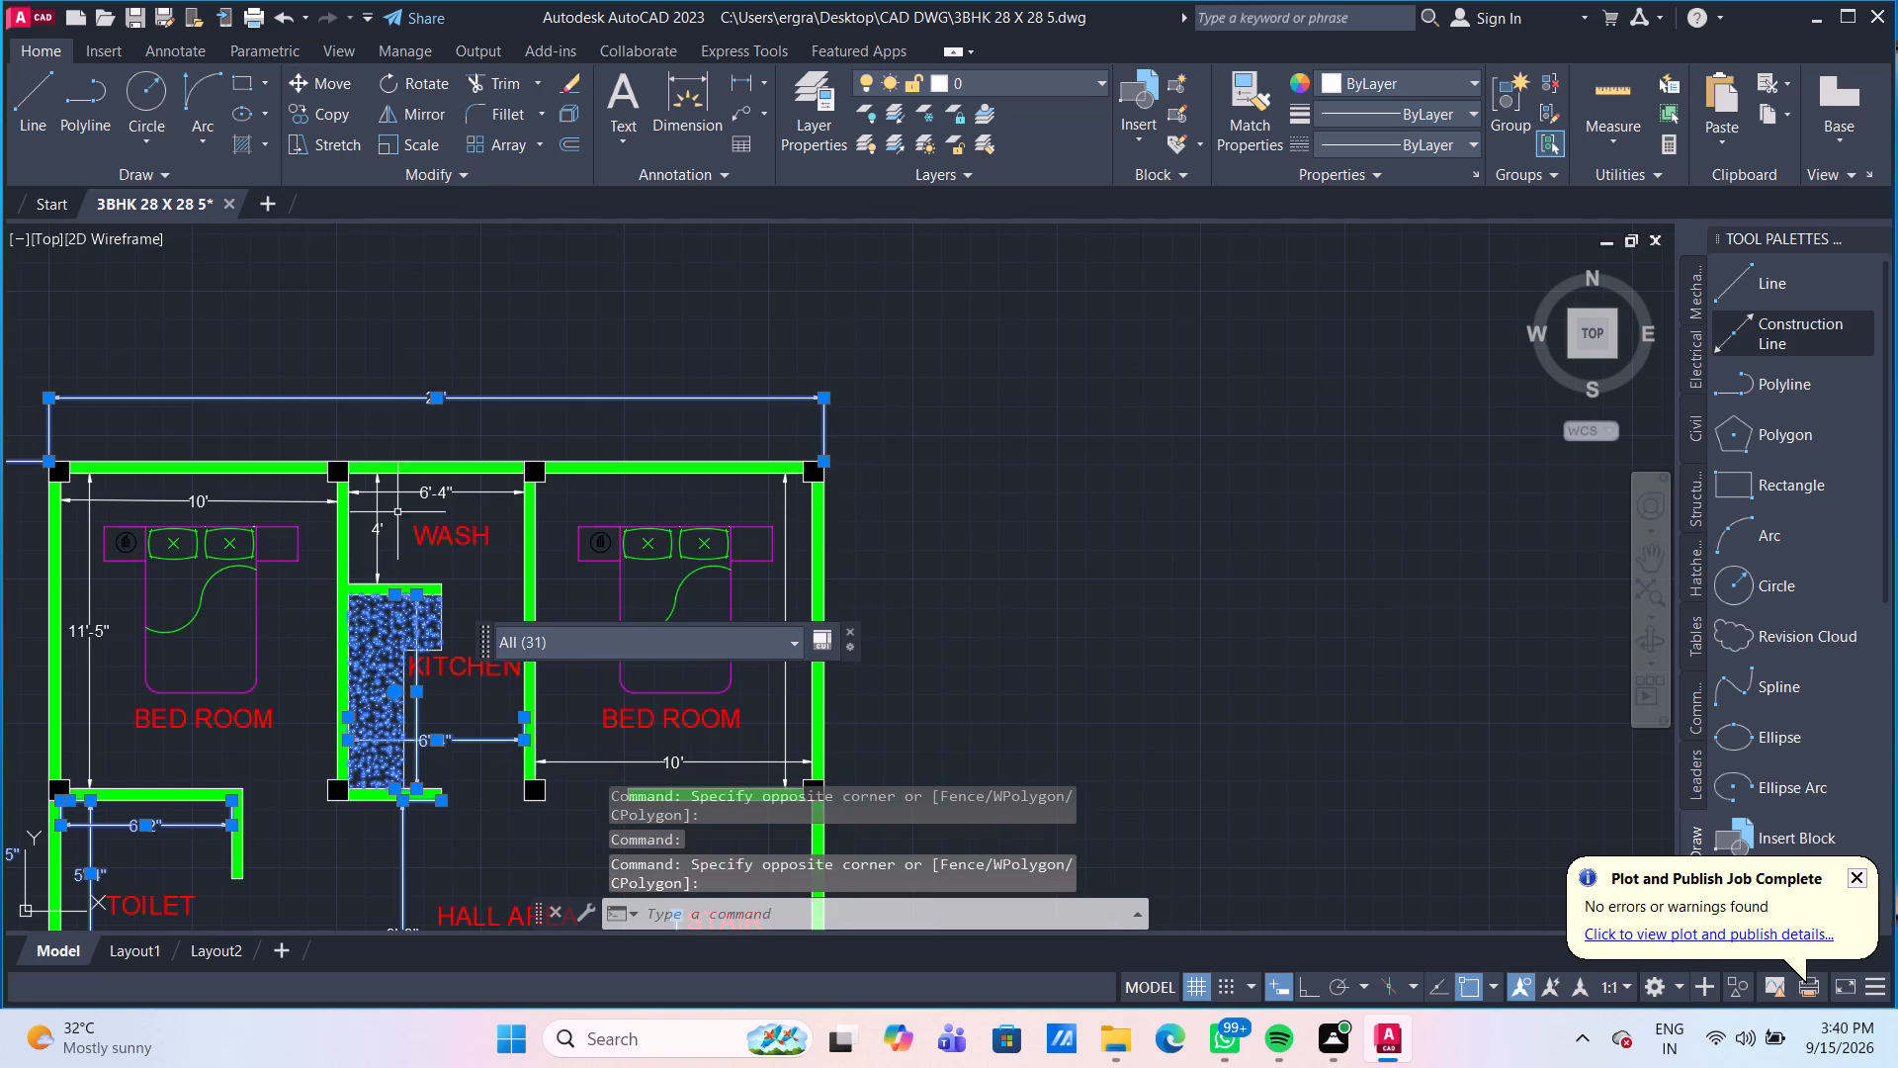
click(396, 513)
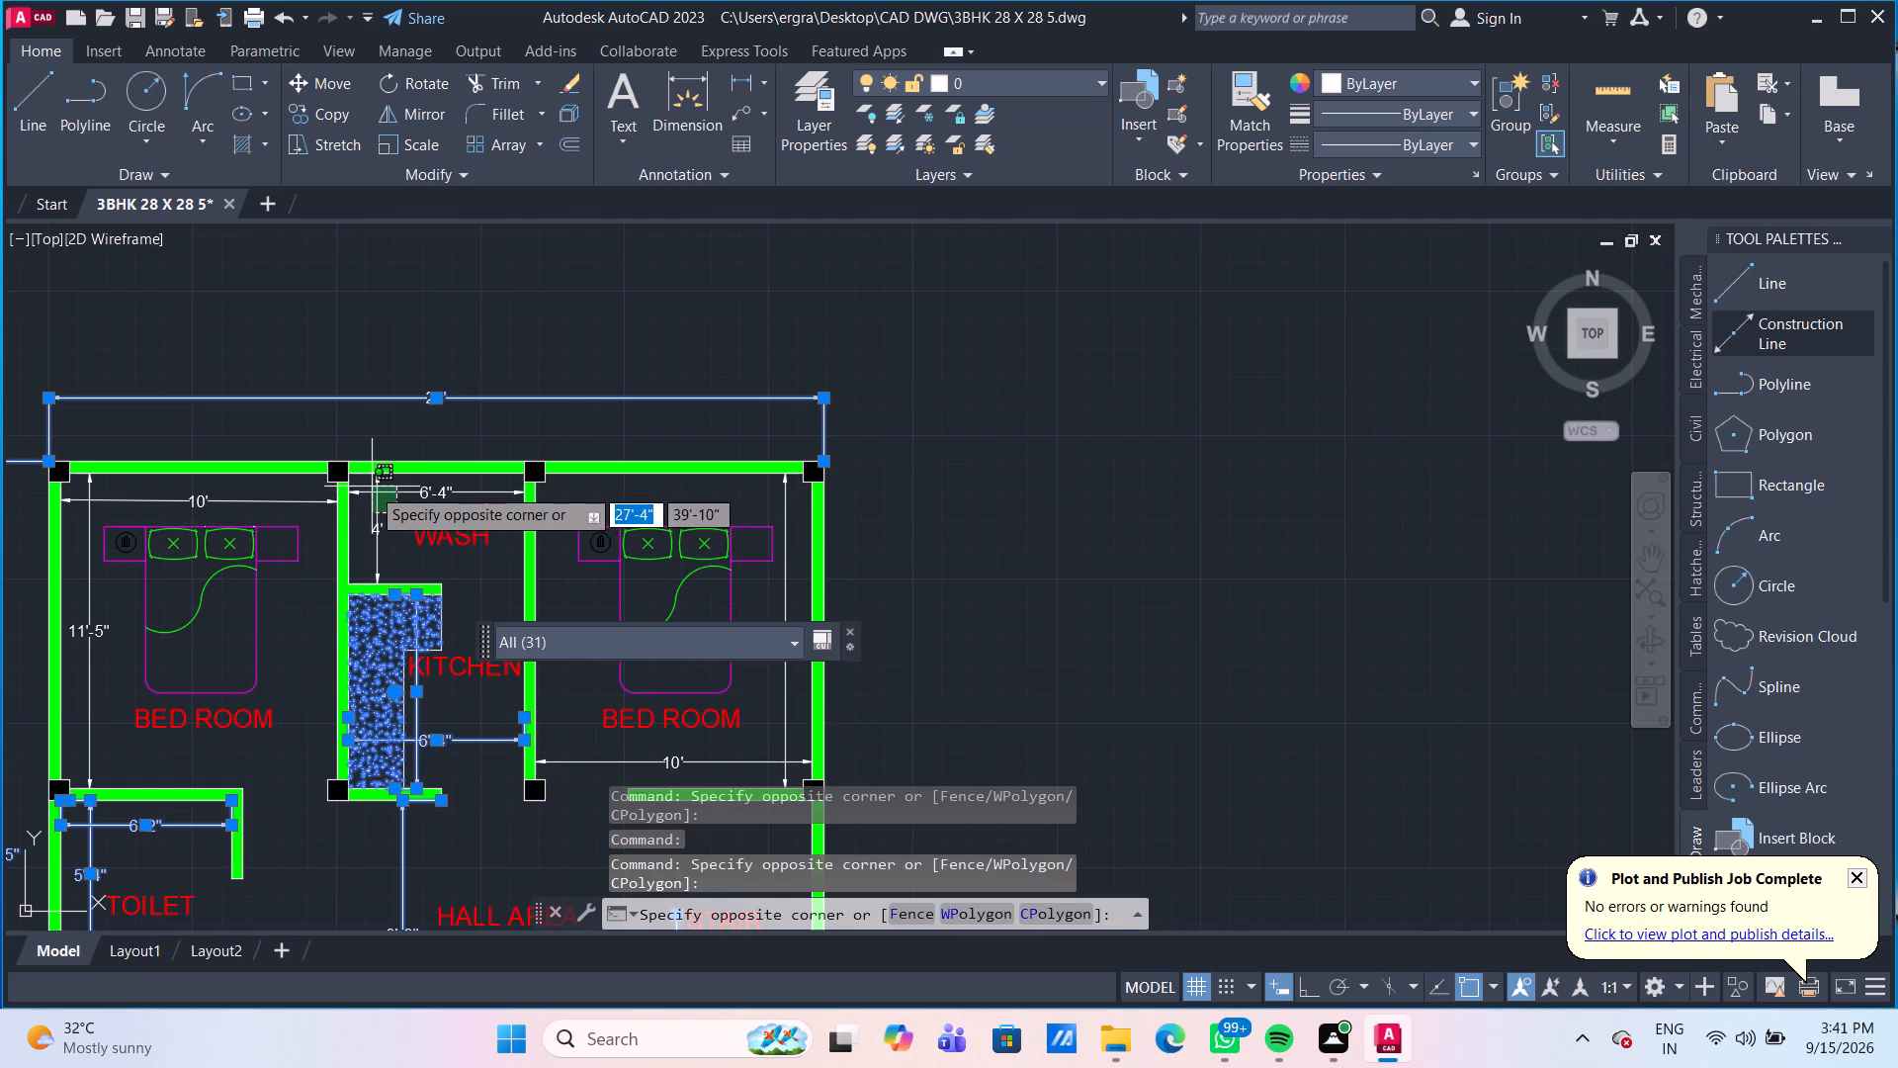
click(370, 487)
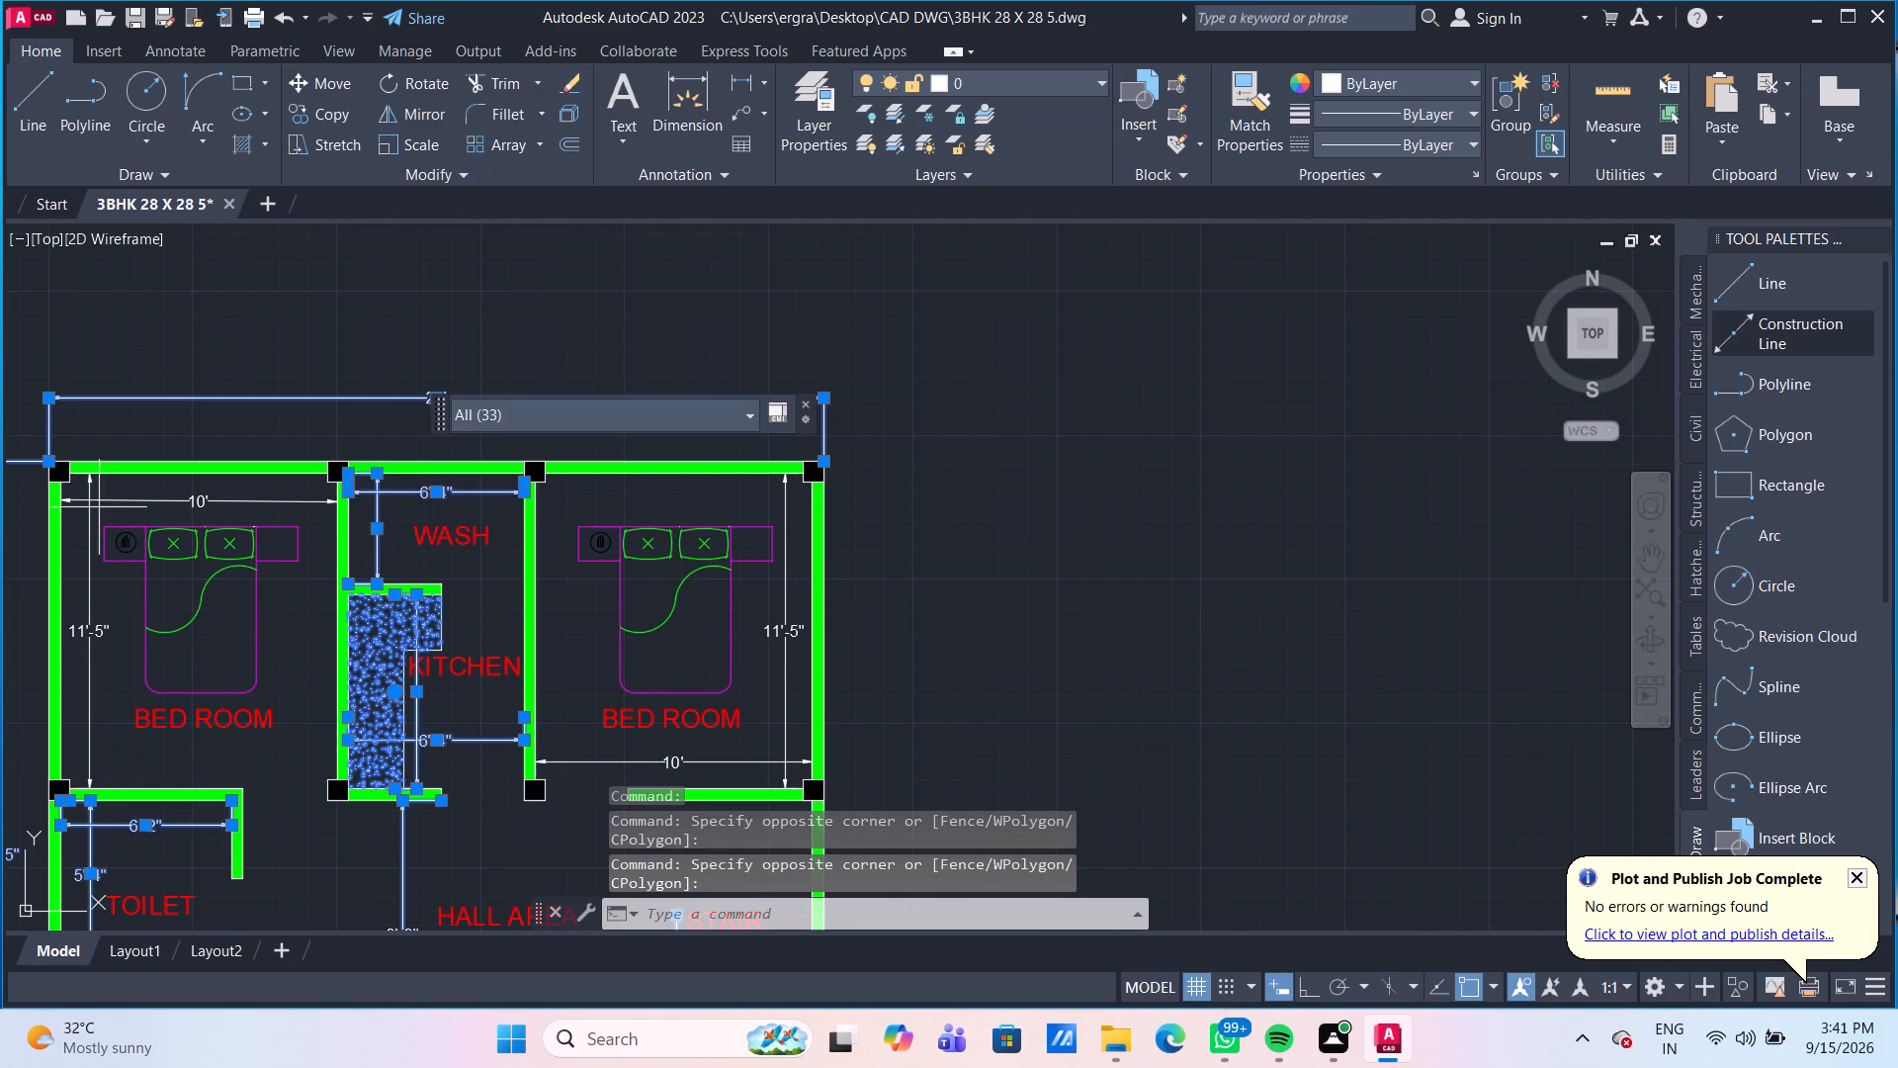
Add the dimensions of the bedroom above the toilet and of the bedroom on the other side of the kitchen to the selection.
click(99, 507)
click(82, 497)
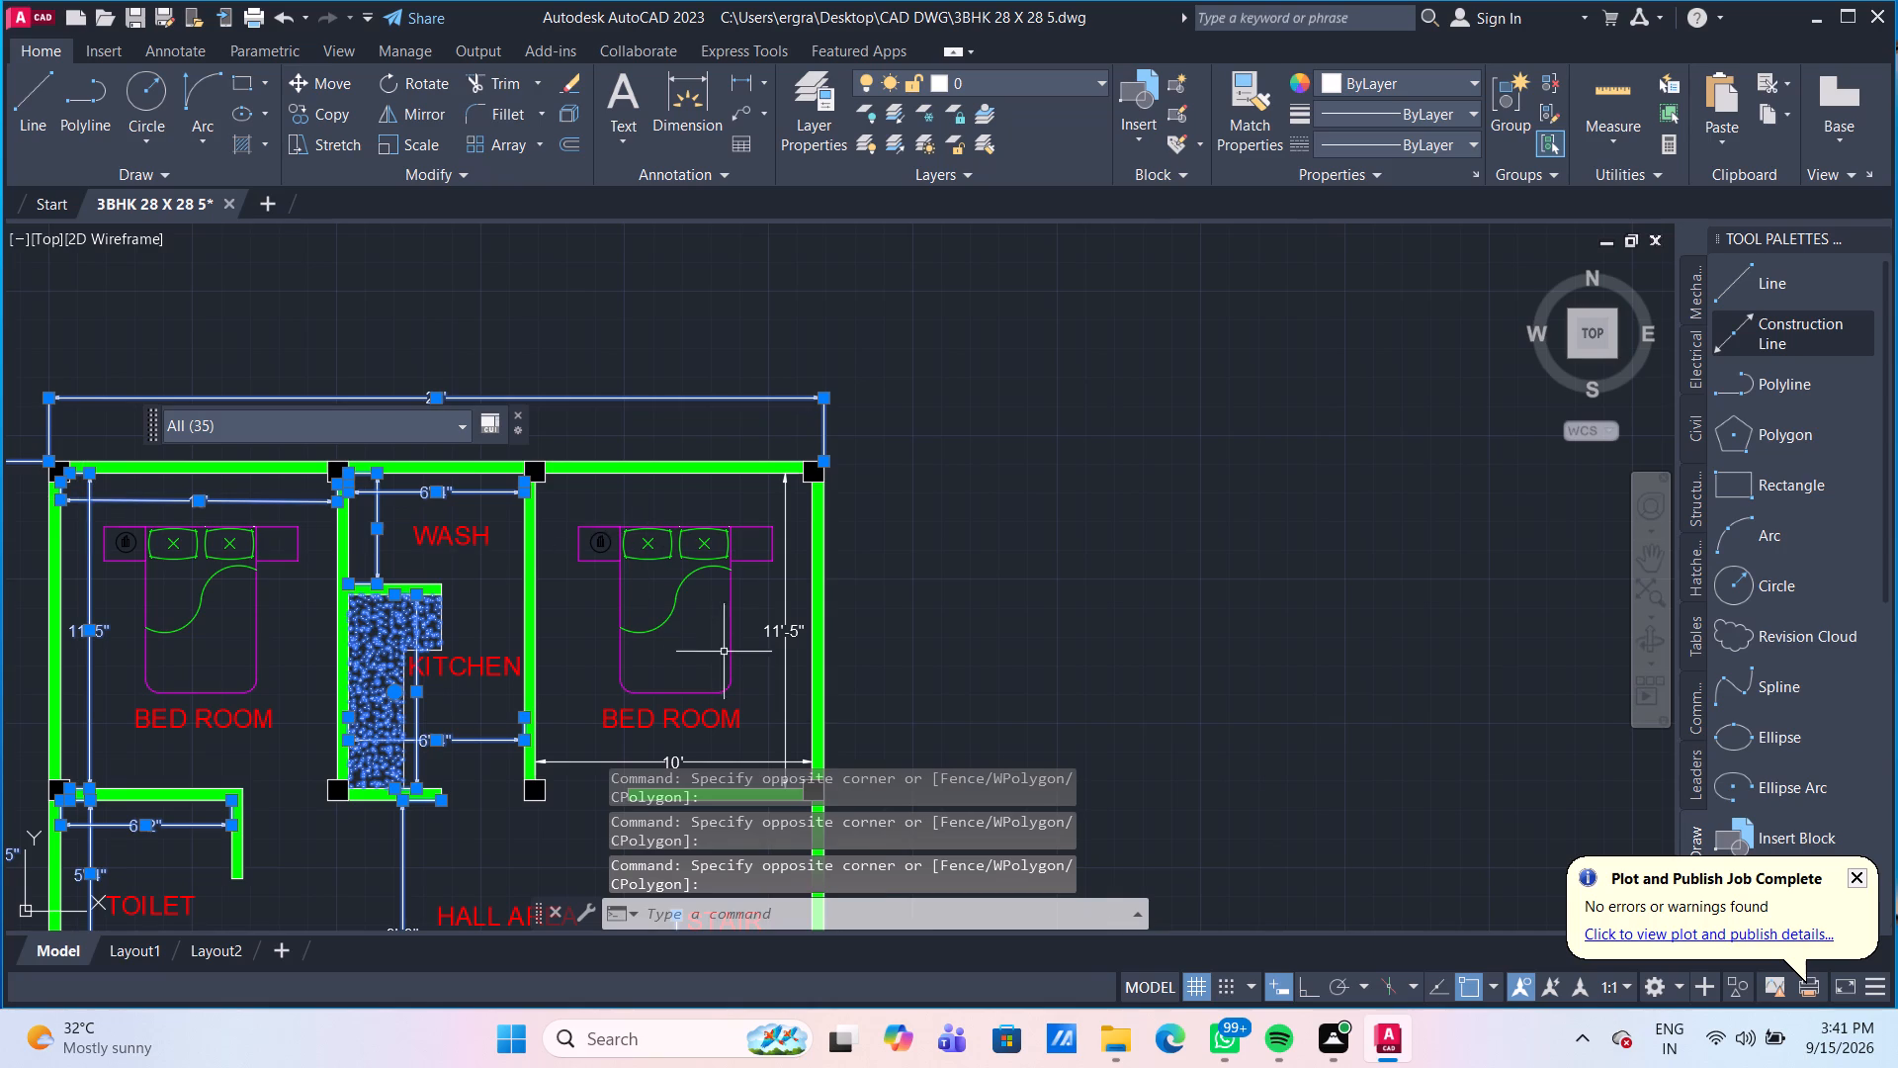
middle_drag(722, 635, 610, 498)
scroll(718, 628, down, 1)
scroll(637, 570, up, 2)
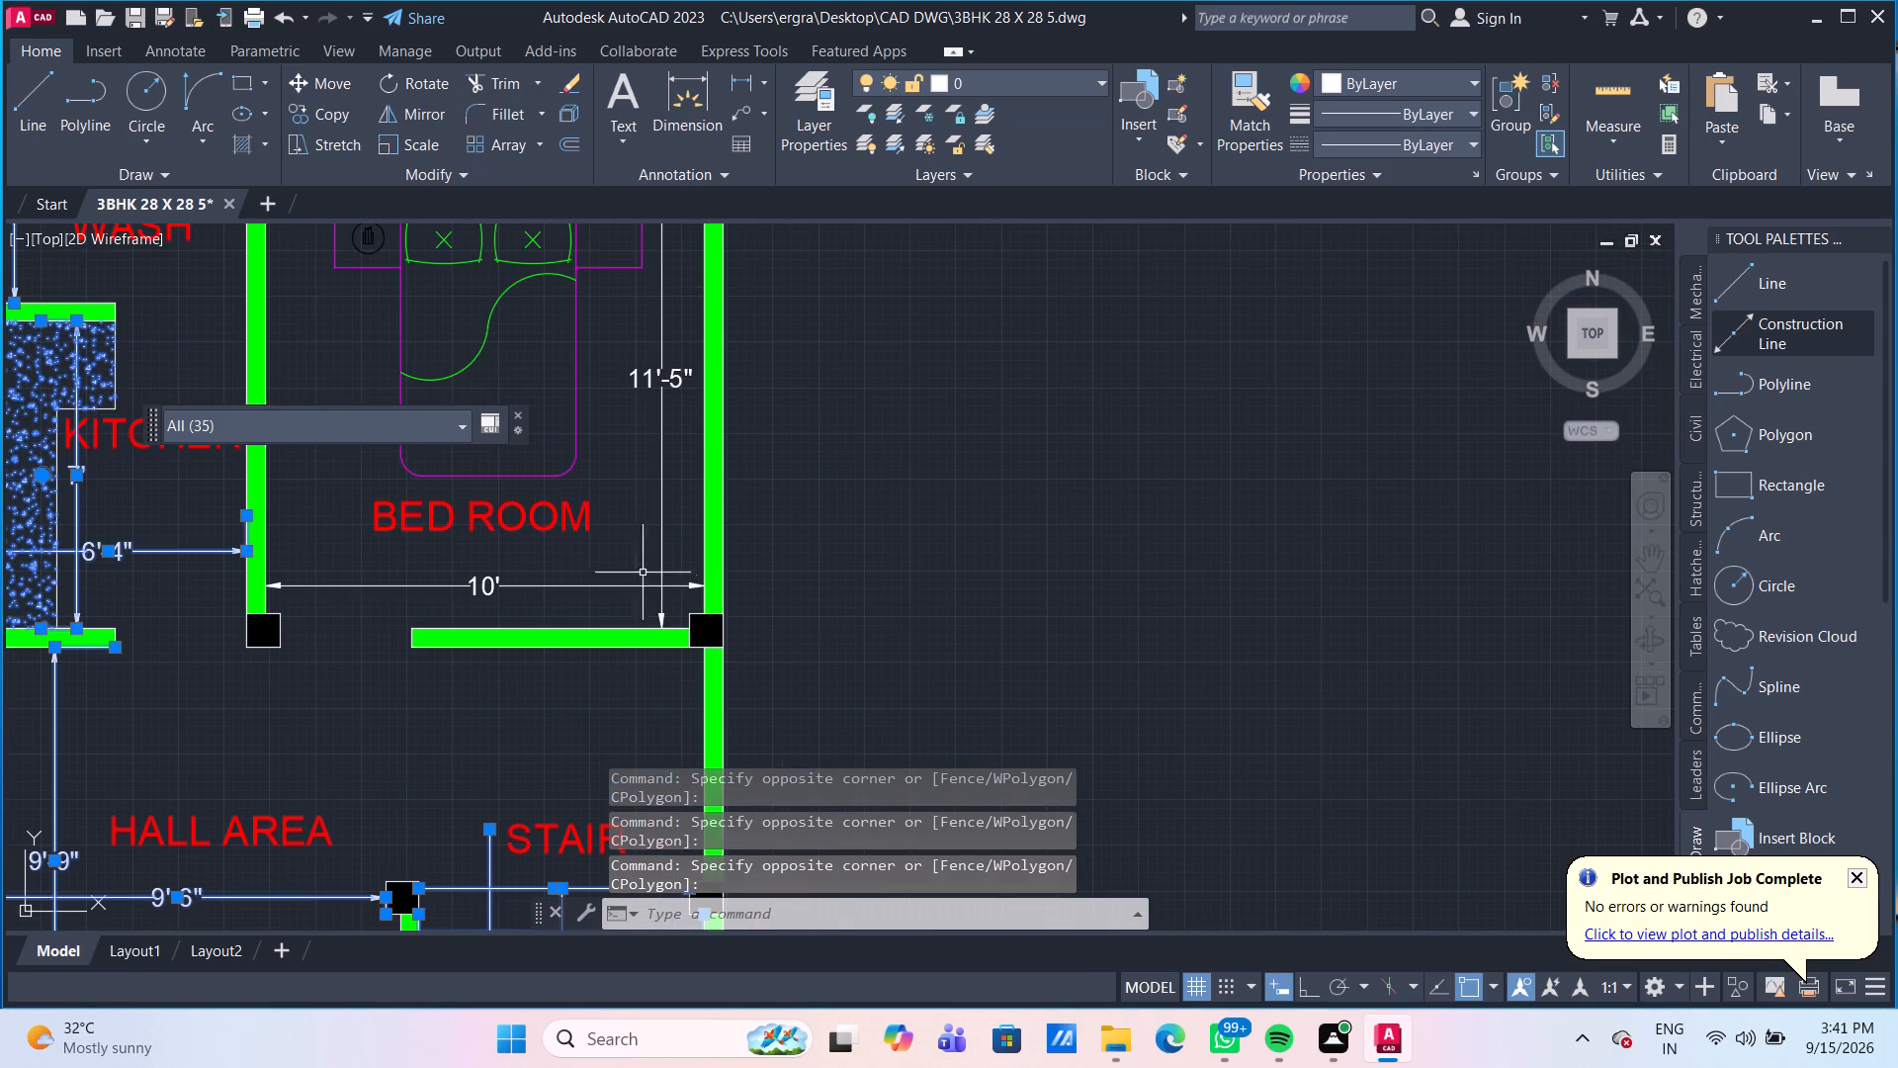
drag(677, 599, 669, 588)
click(631, 555)
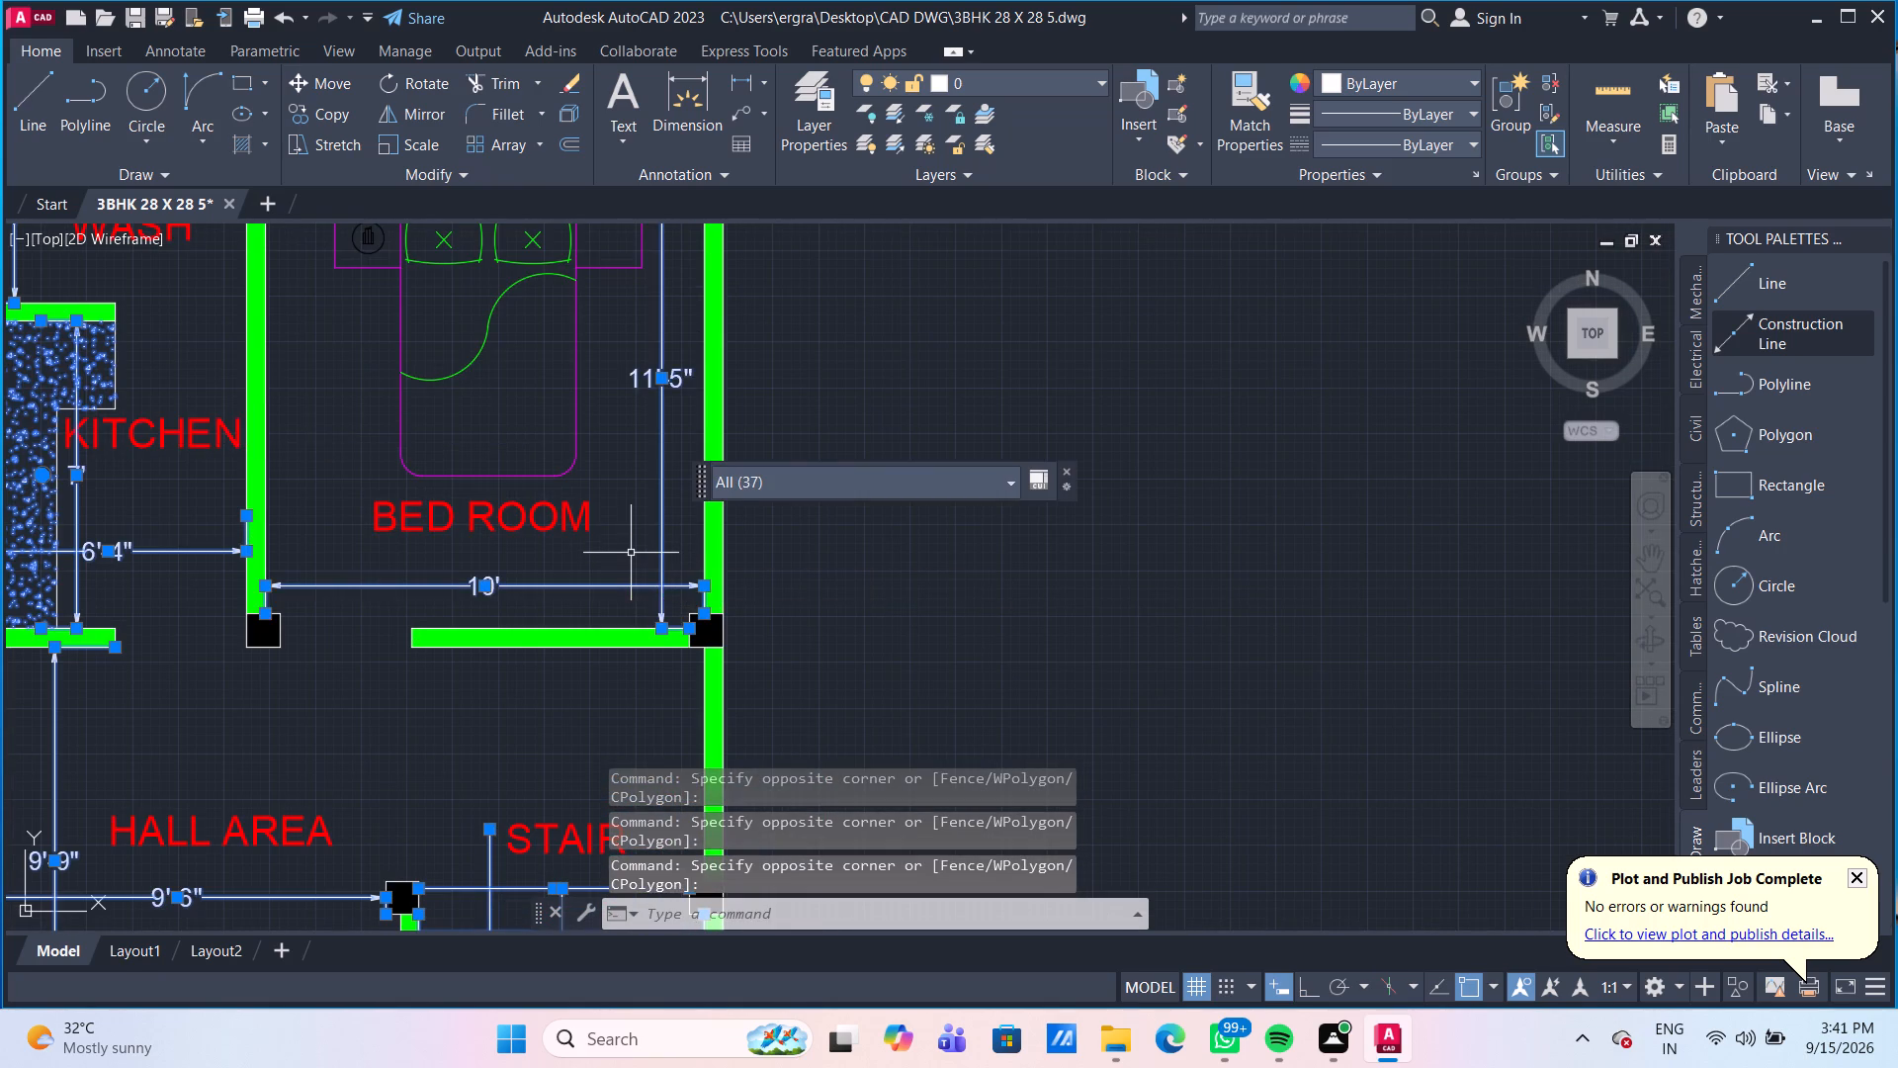
Change the color of layer 0 to gray index color 253 and clear the object selection.
scroll(631, 551, down, 1)
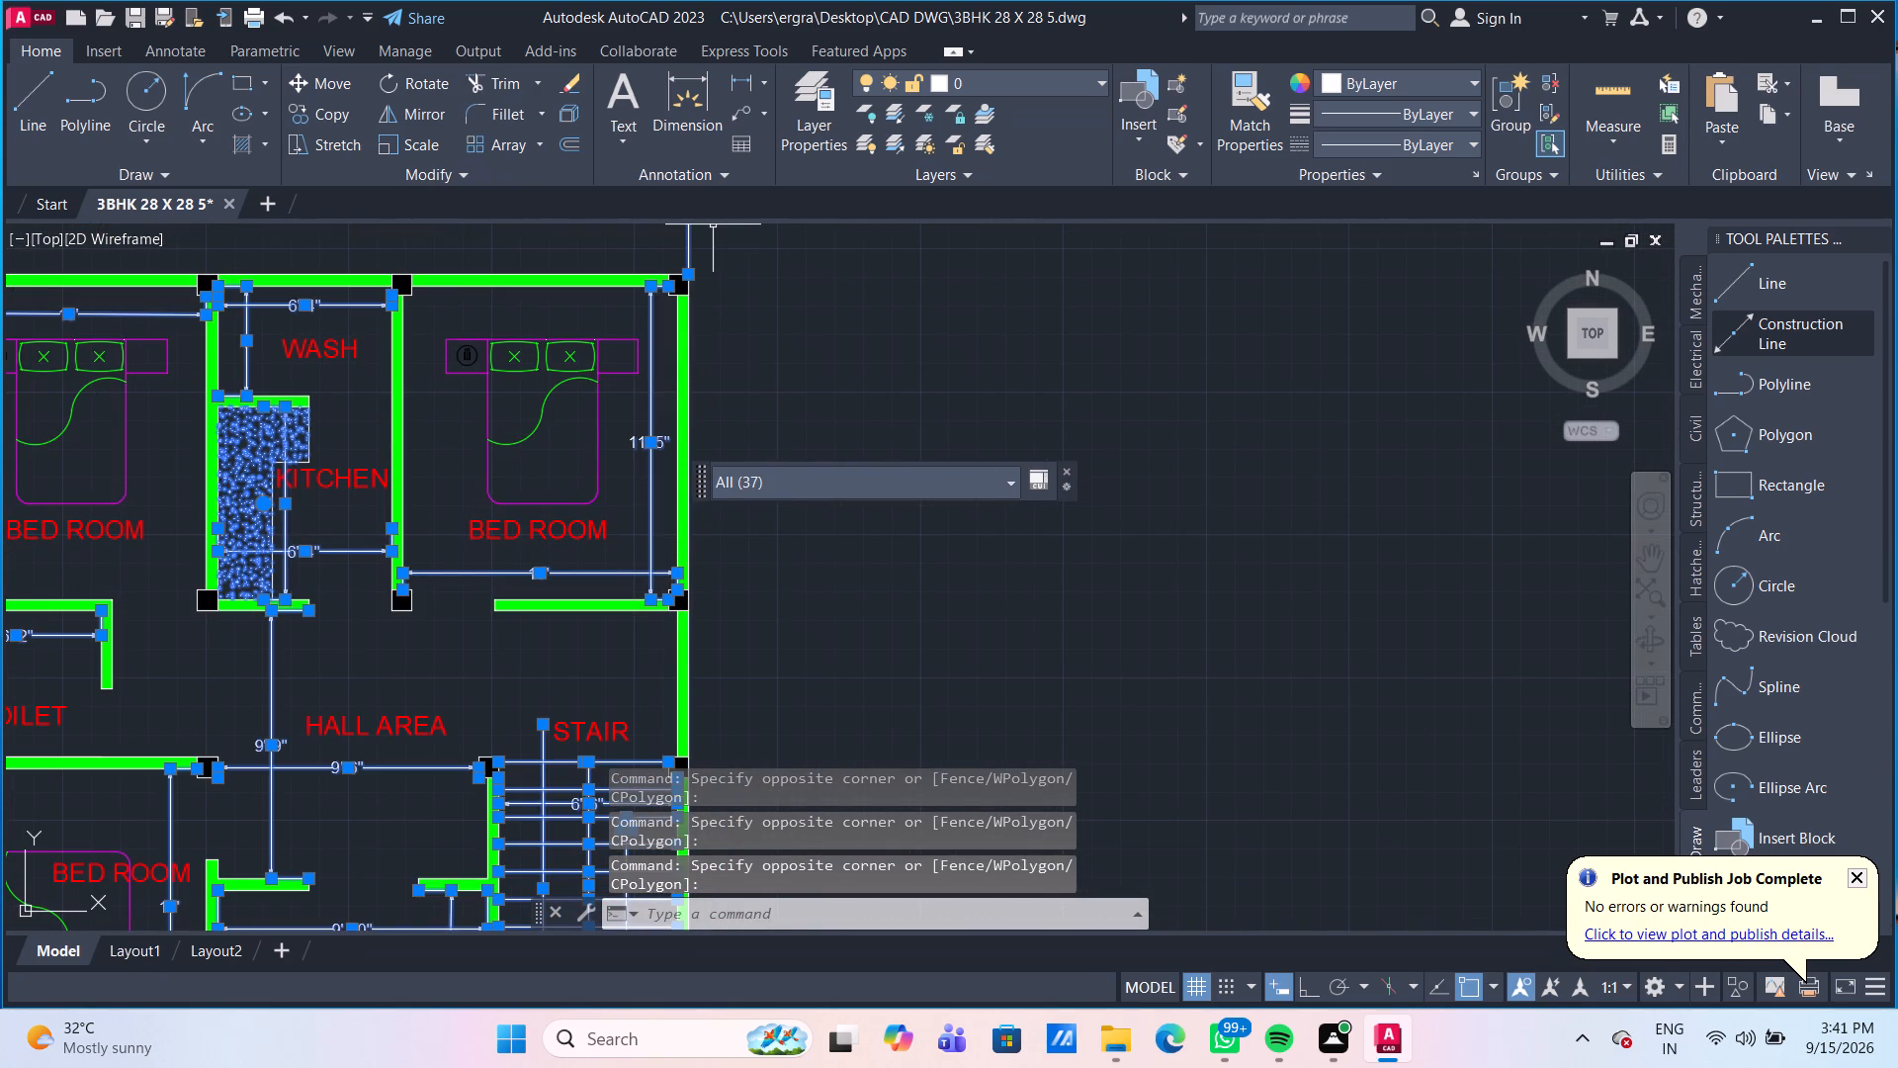
click(947, 80)
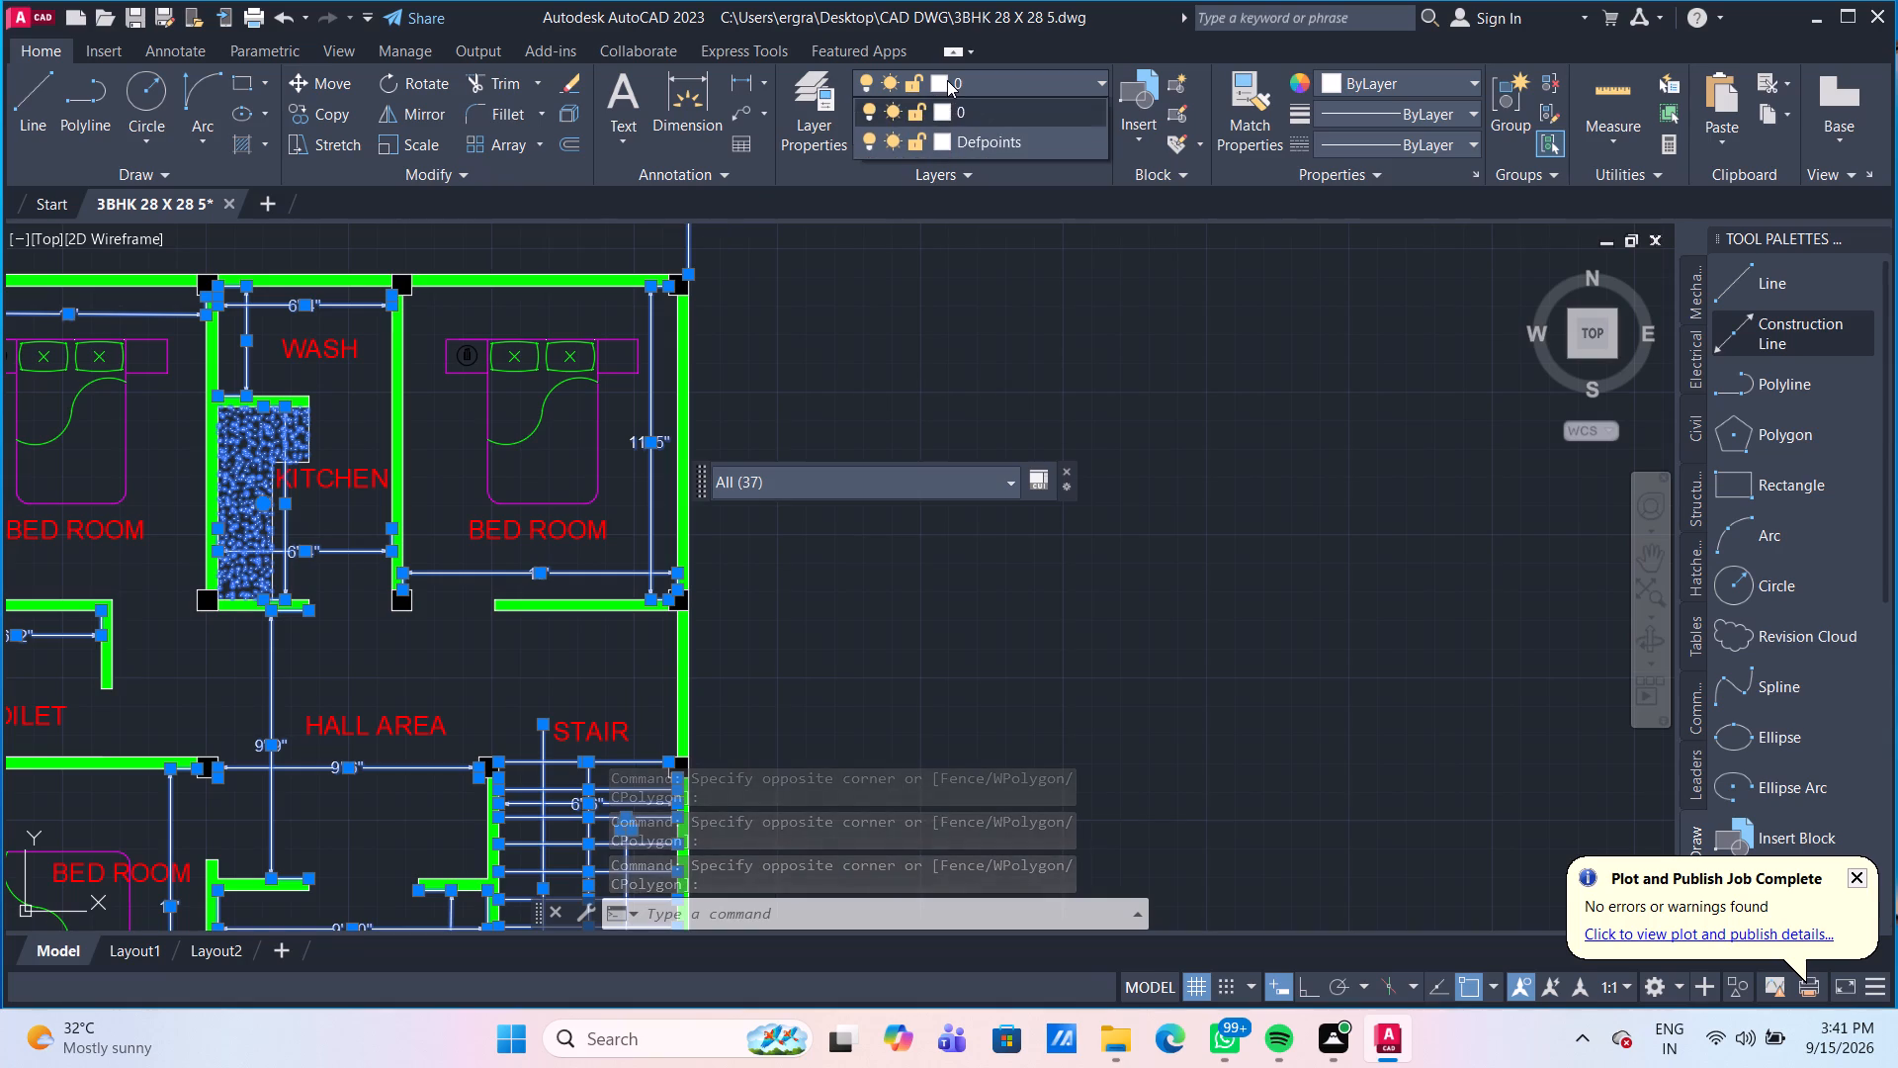
click(944, 111)
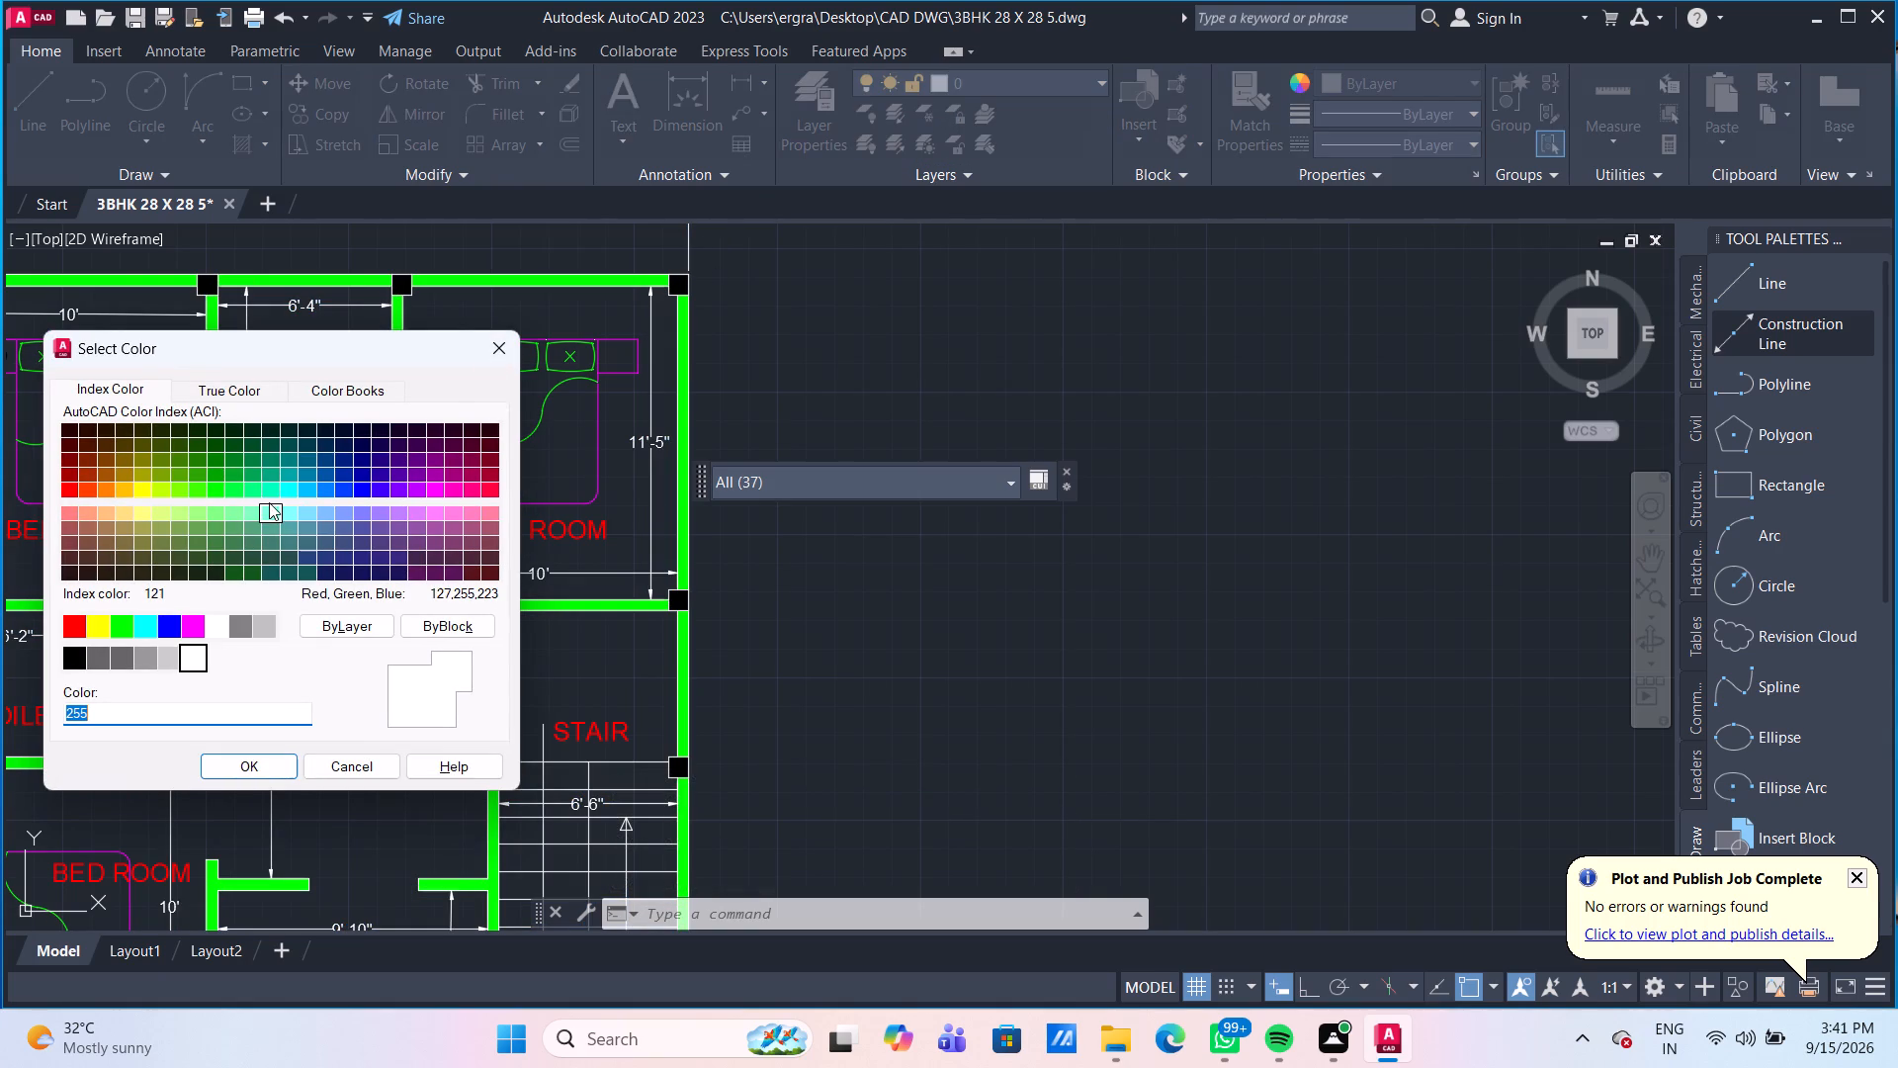
click(151, 659)
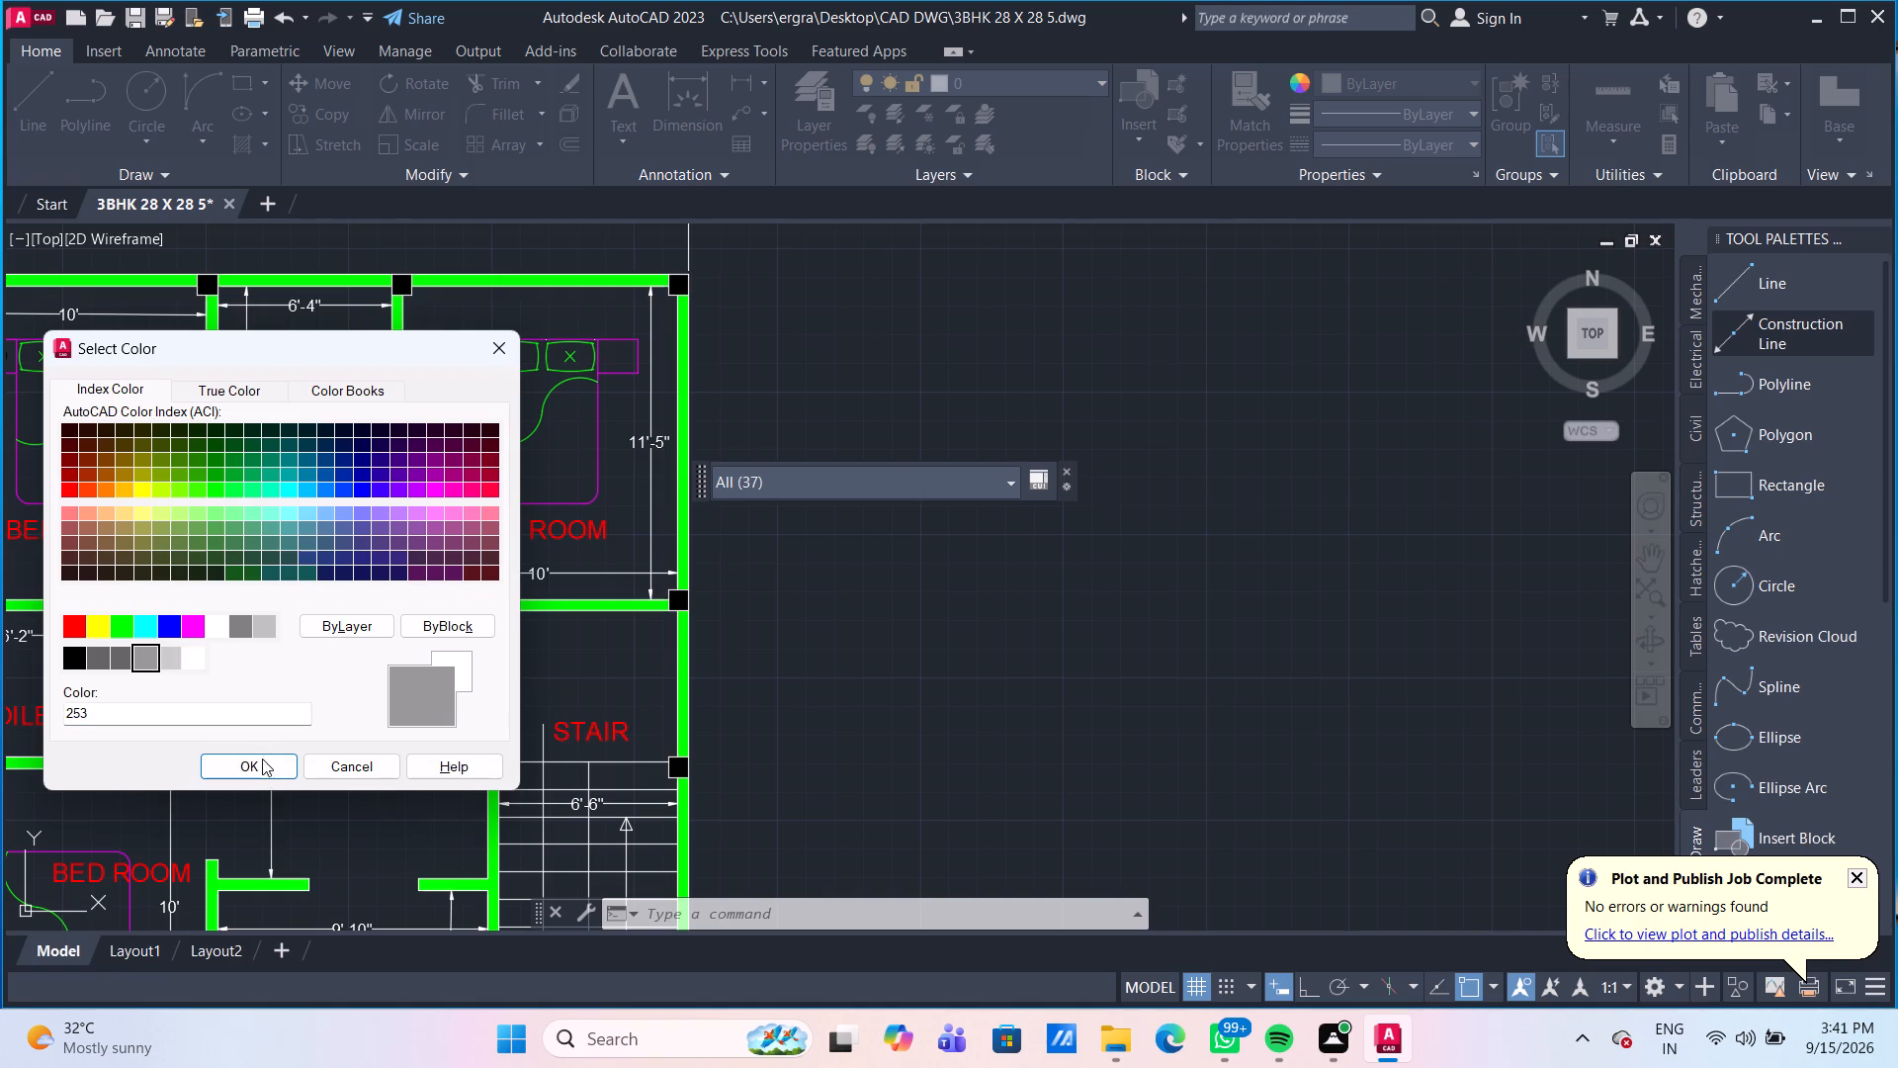
click(260, 770)
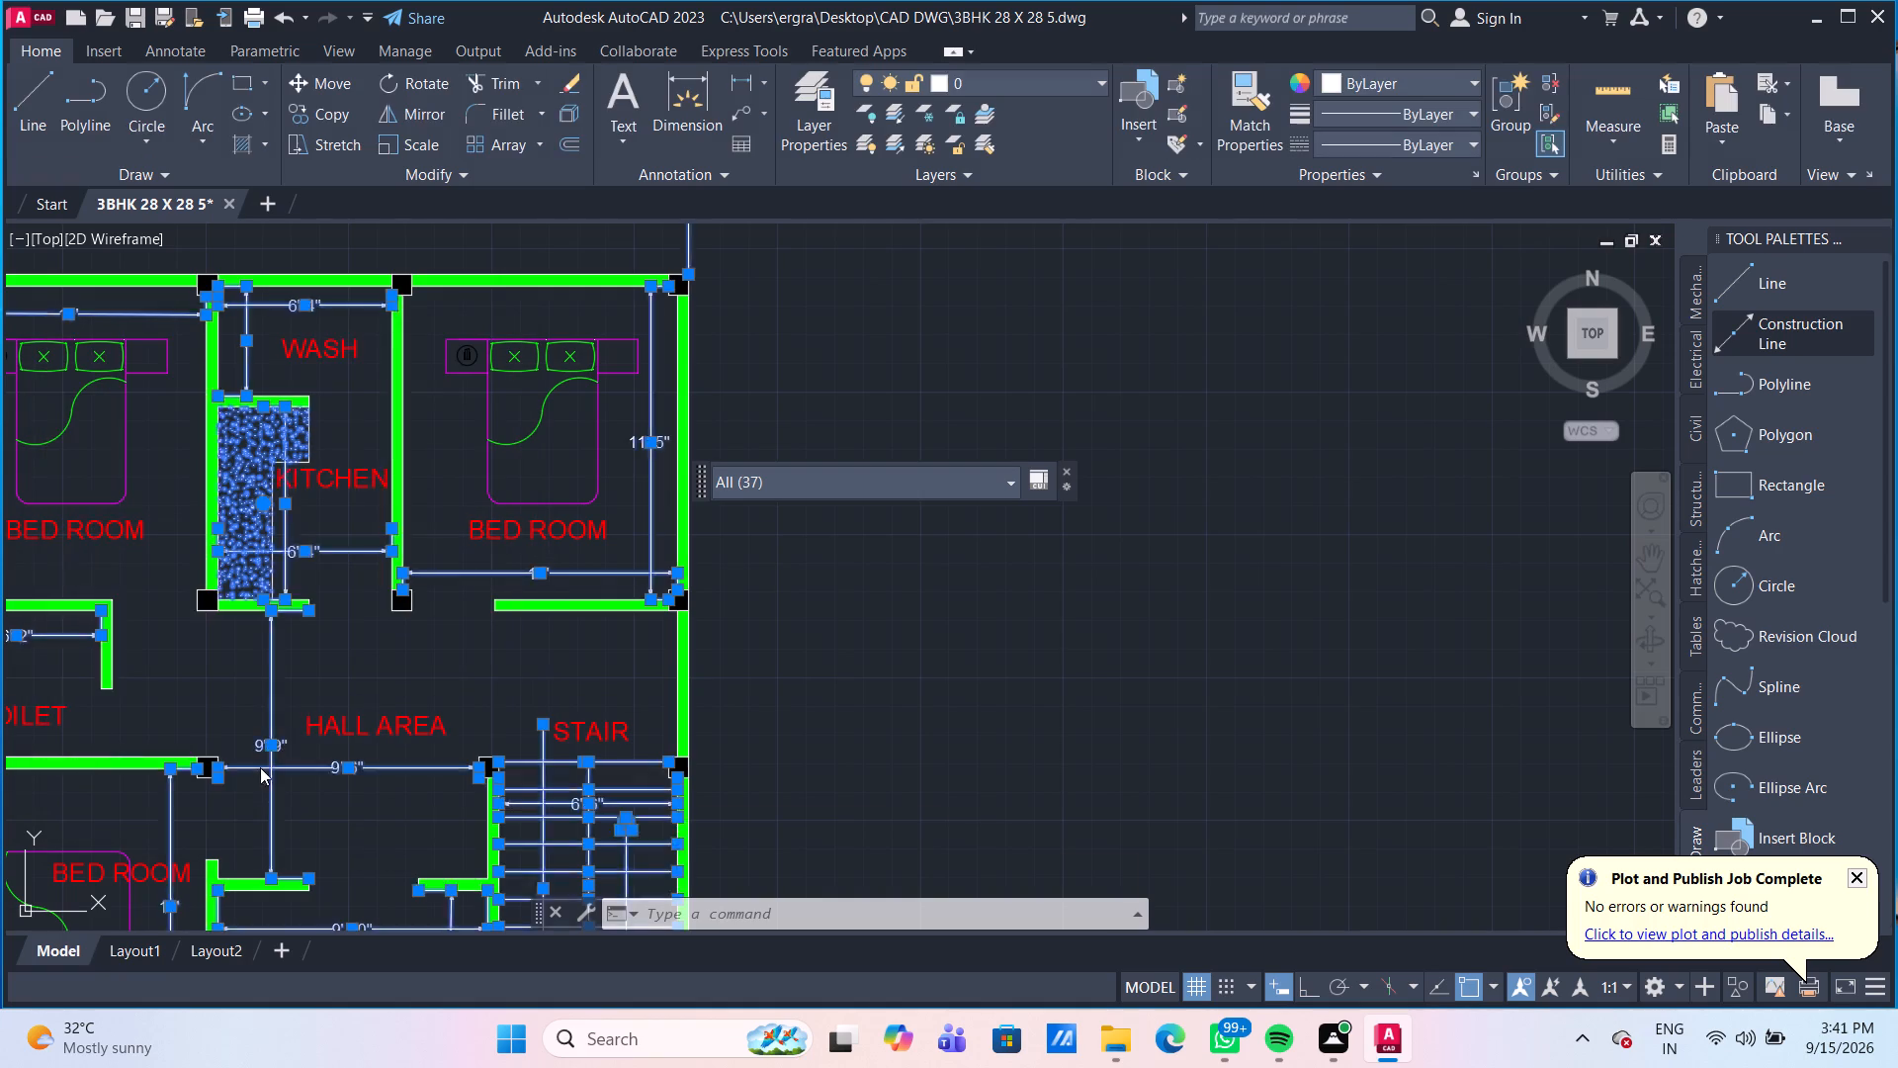
middle_drag(487, 696, 486, 696)
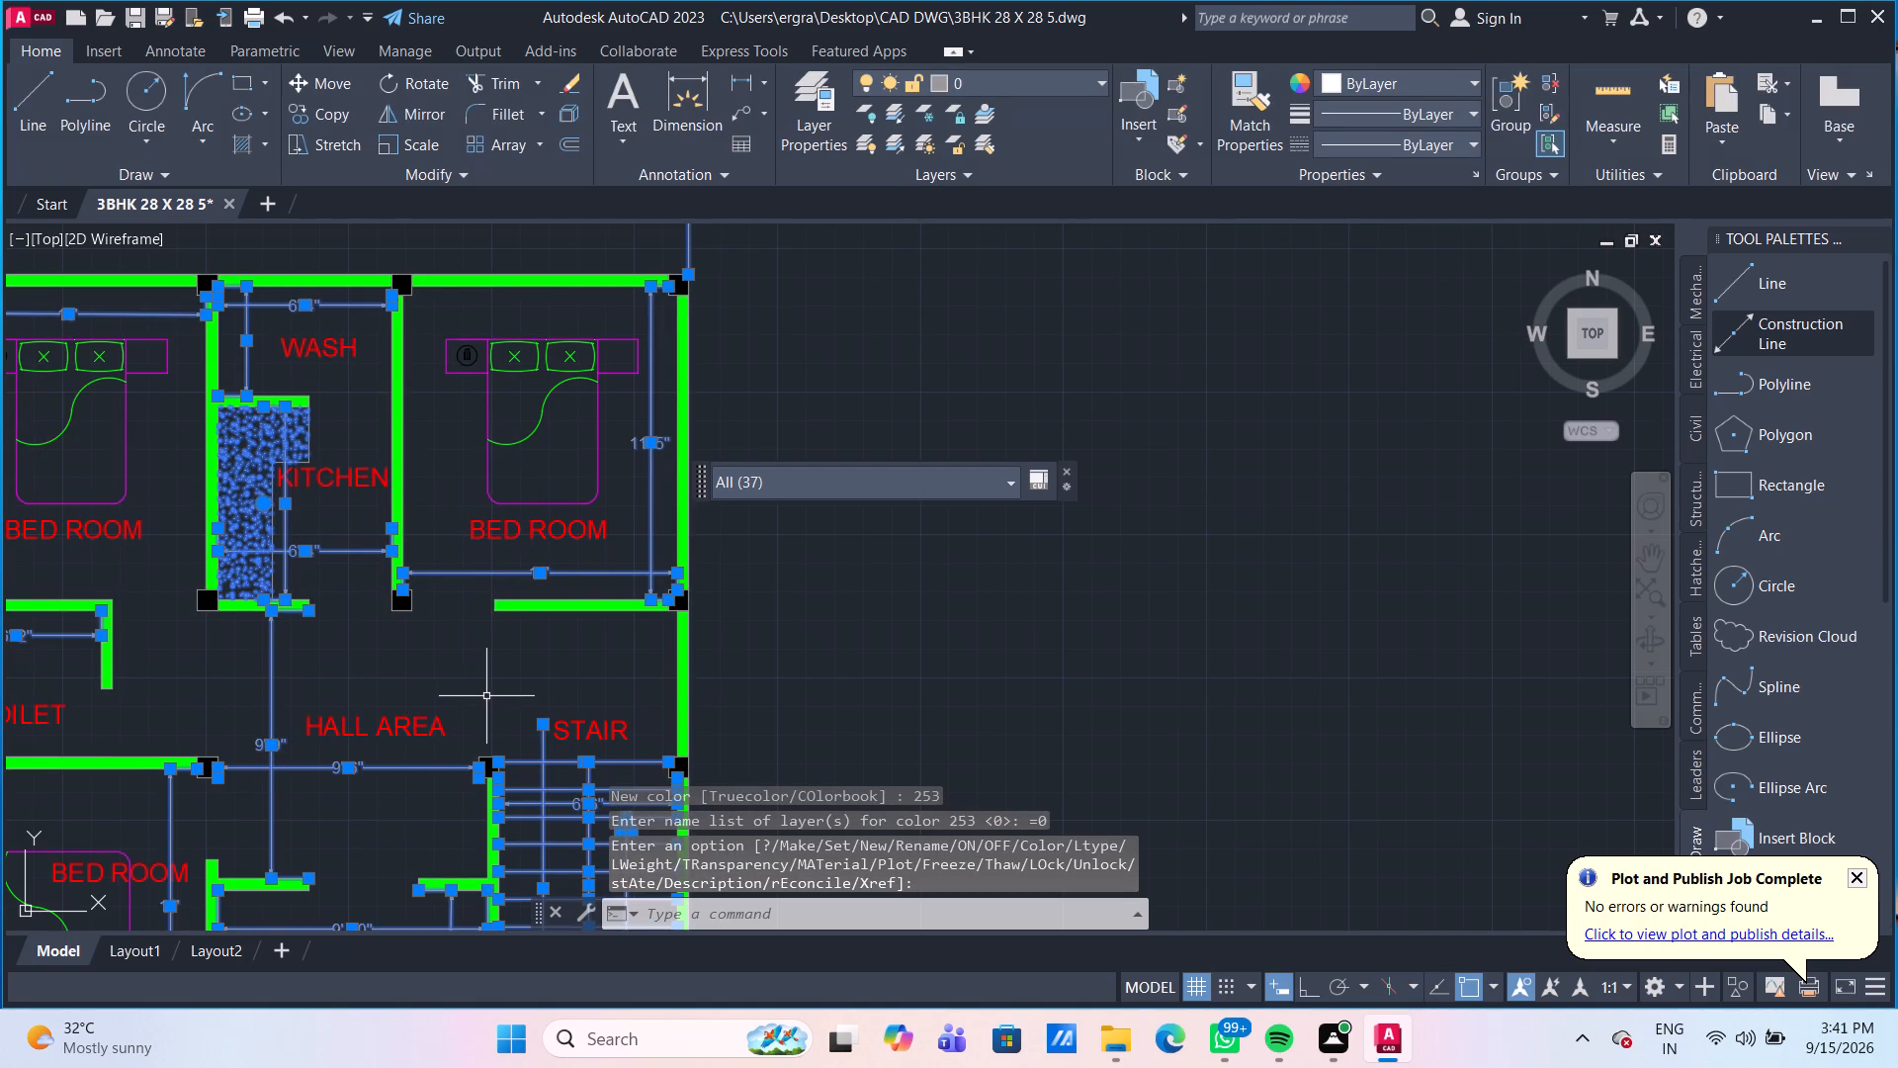
middle_drag(486, 696, 540, 564)
key(Escape)
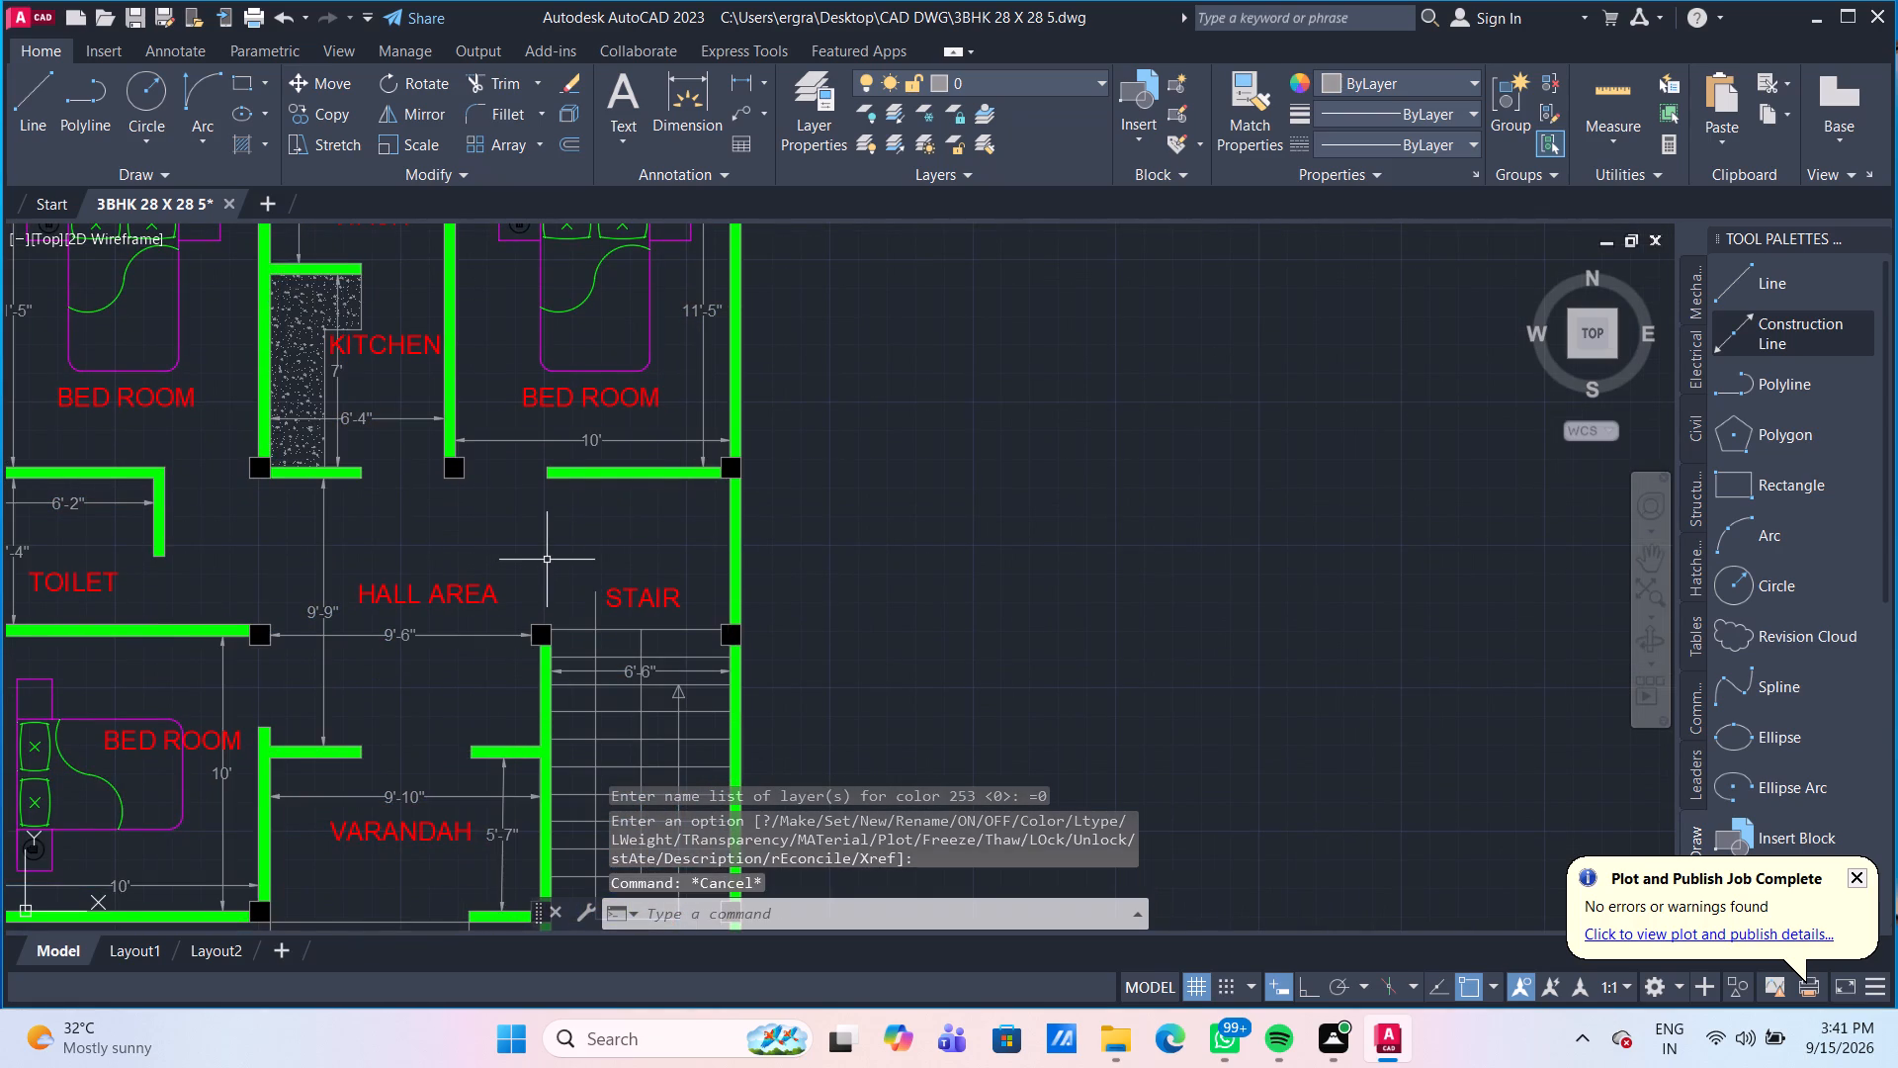
Start a plot with the DWG To PDF.pc3 plotter and ISO A4 (297.00 x 210.00 MM) paper.
scroll(547, 560, down, 2)
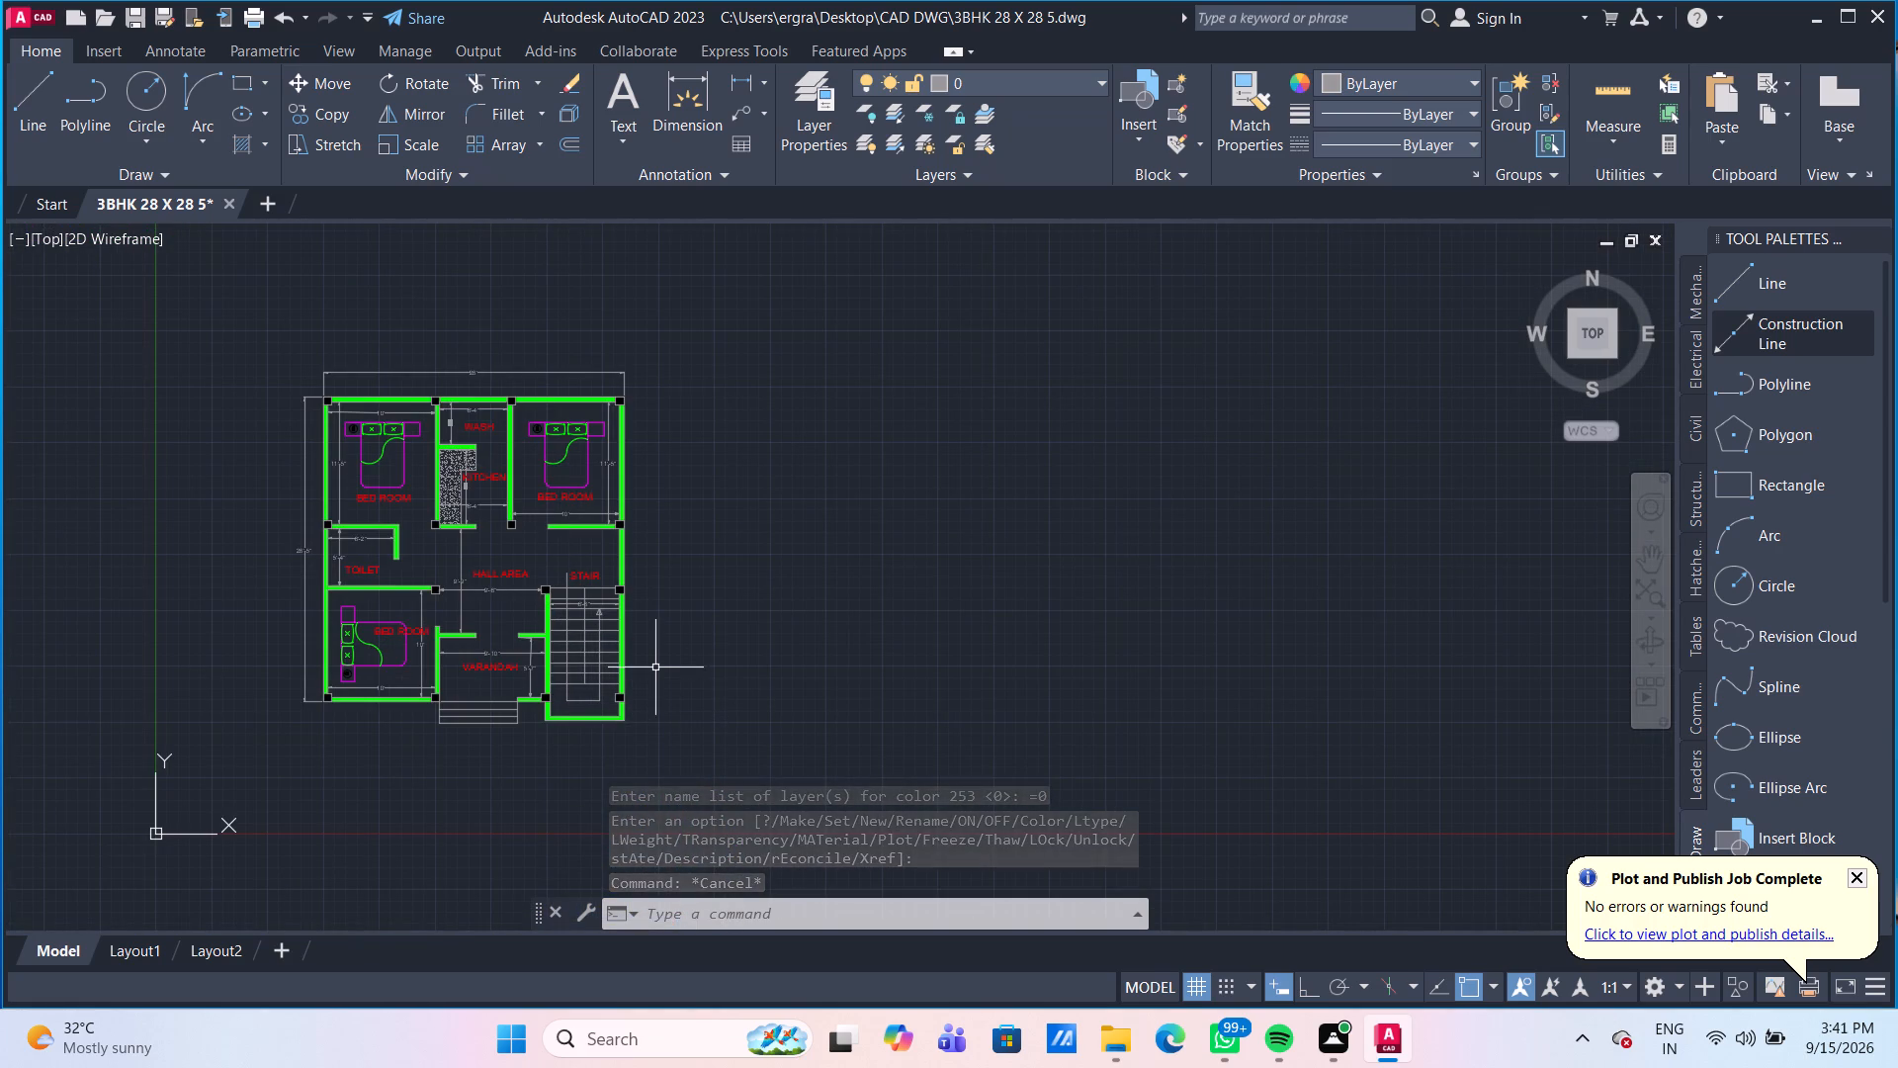
text(PLOT)
key(Return)
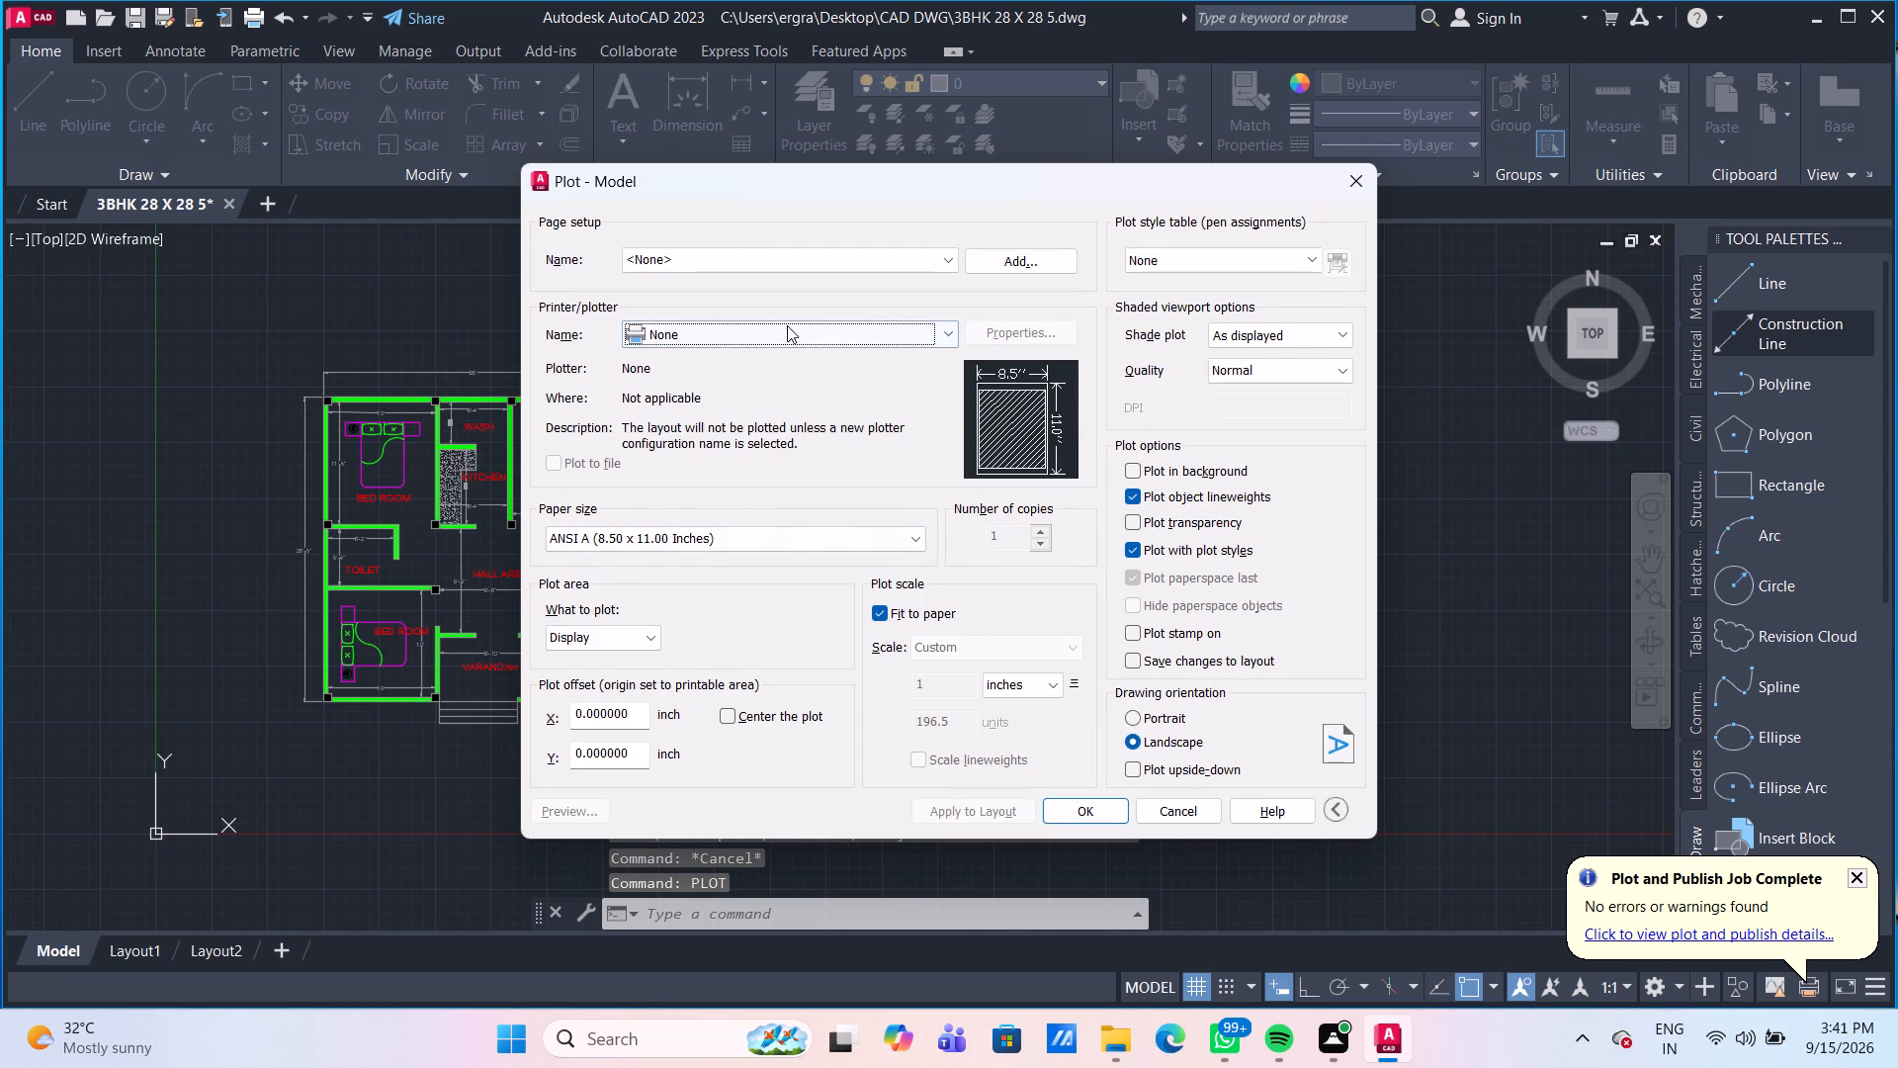
click(787, 325)
click(750, 622)
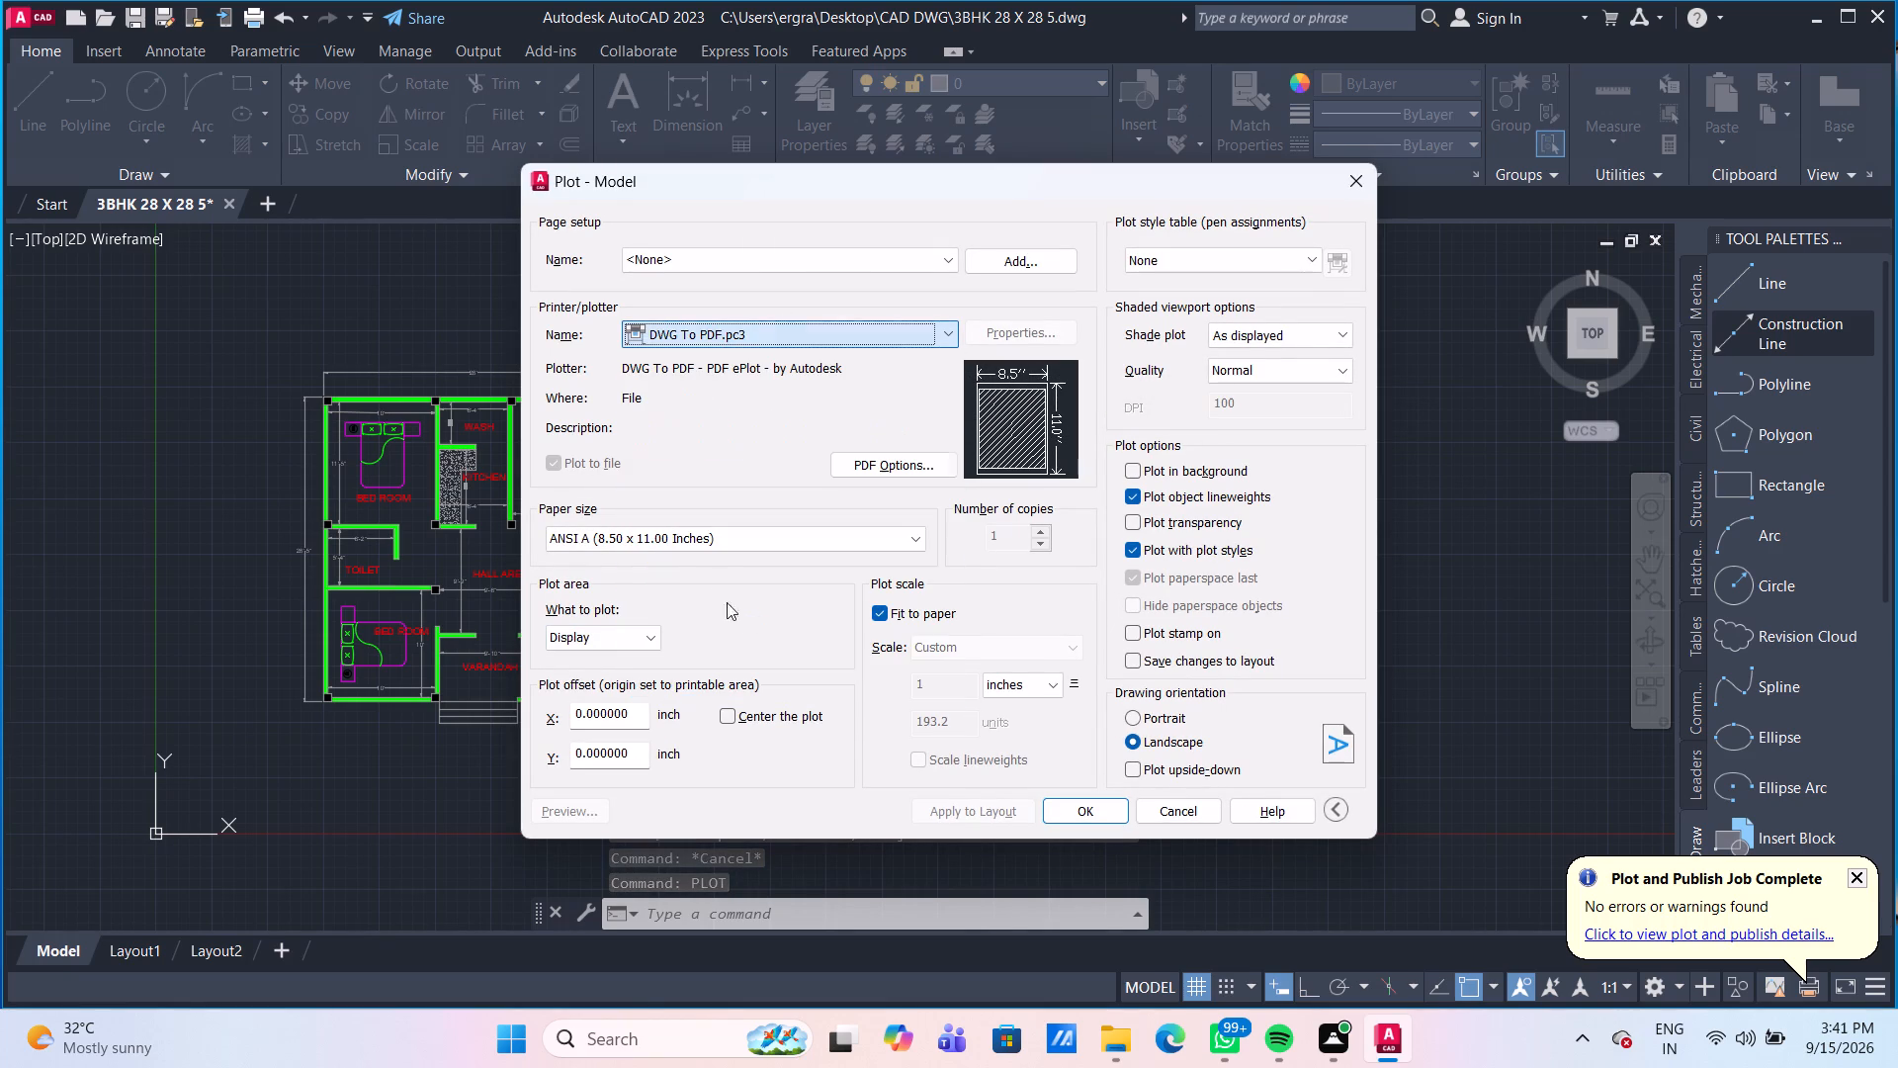
click(694, 544)
scroll(693, 709, down, 8)
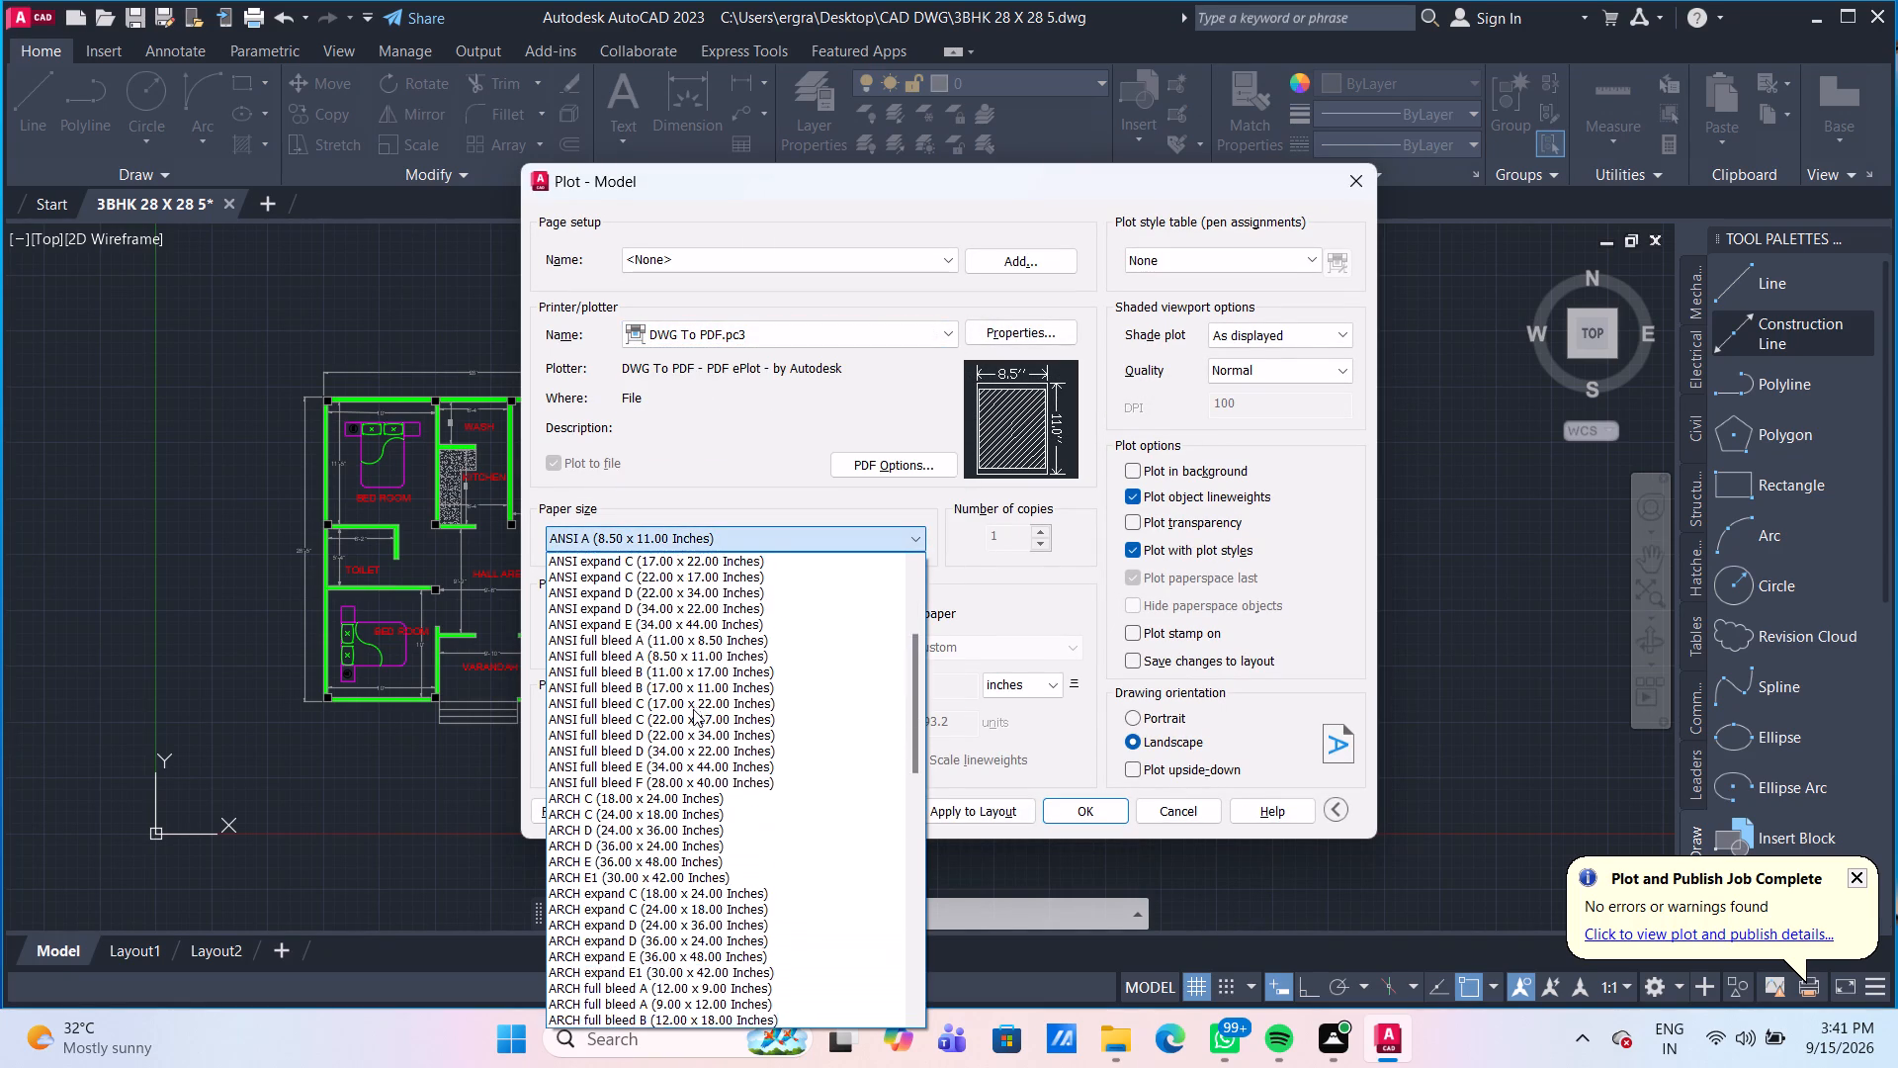
scroll(693, 709, down, 3)
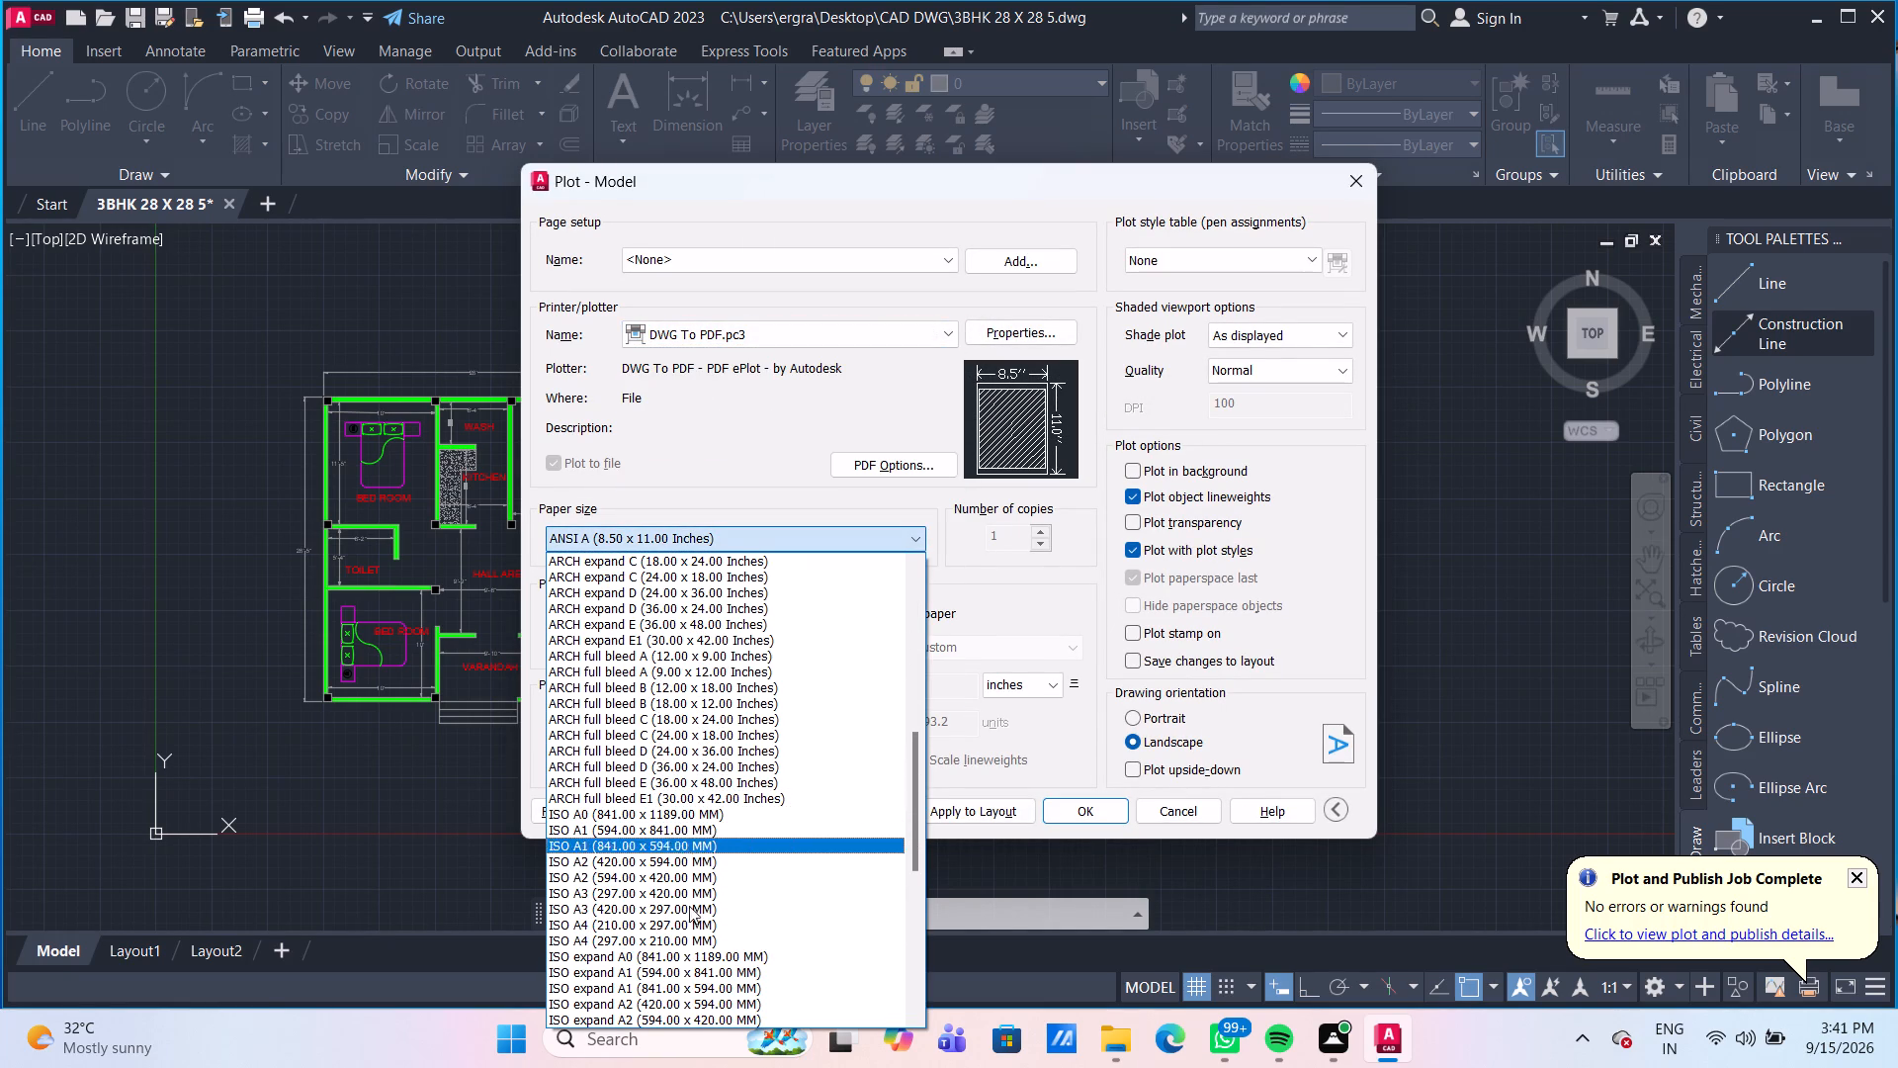
click(685, 940)
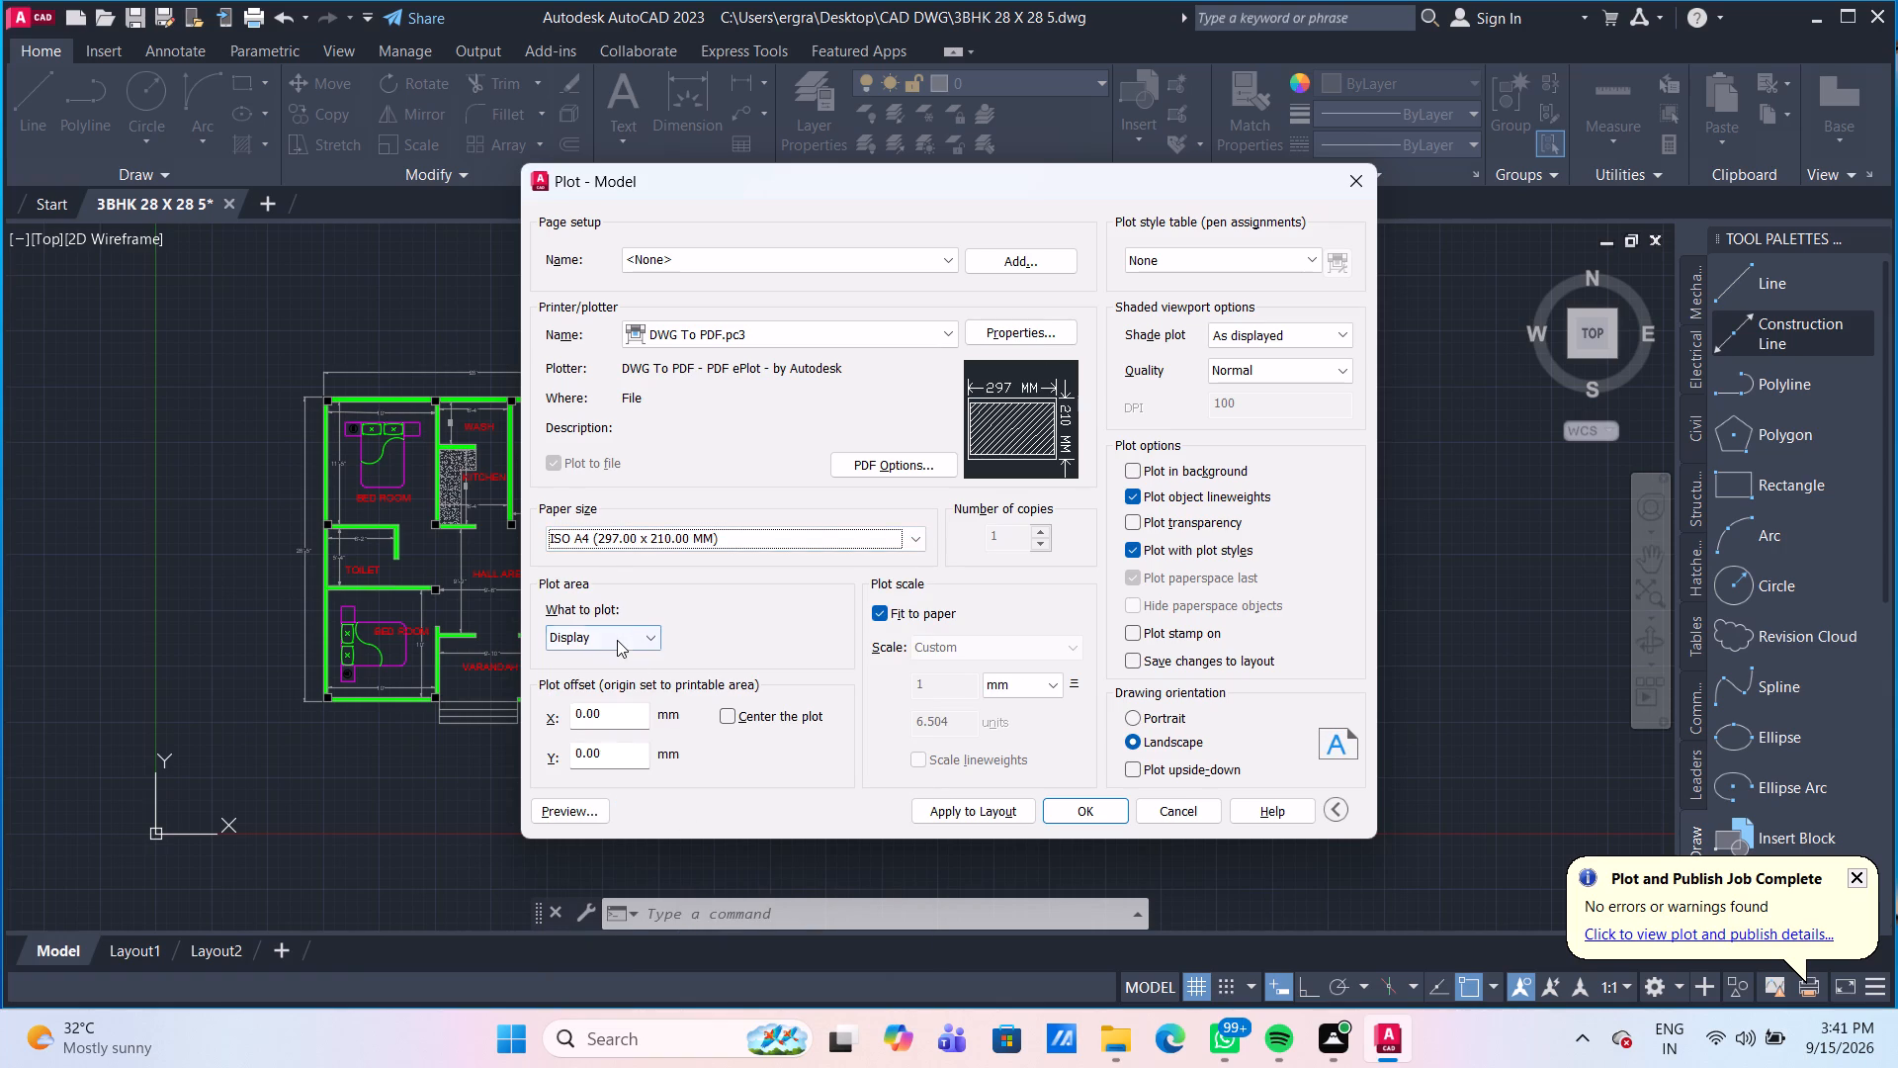
Set the plot area to a window enclosing the whole floor plan with its outer dimensions, and center the plot.
click(617, 639)
click(620, 707)
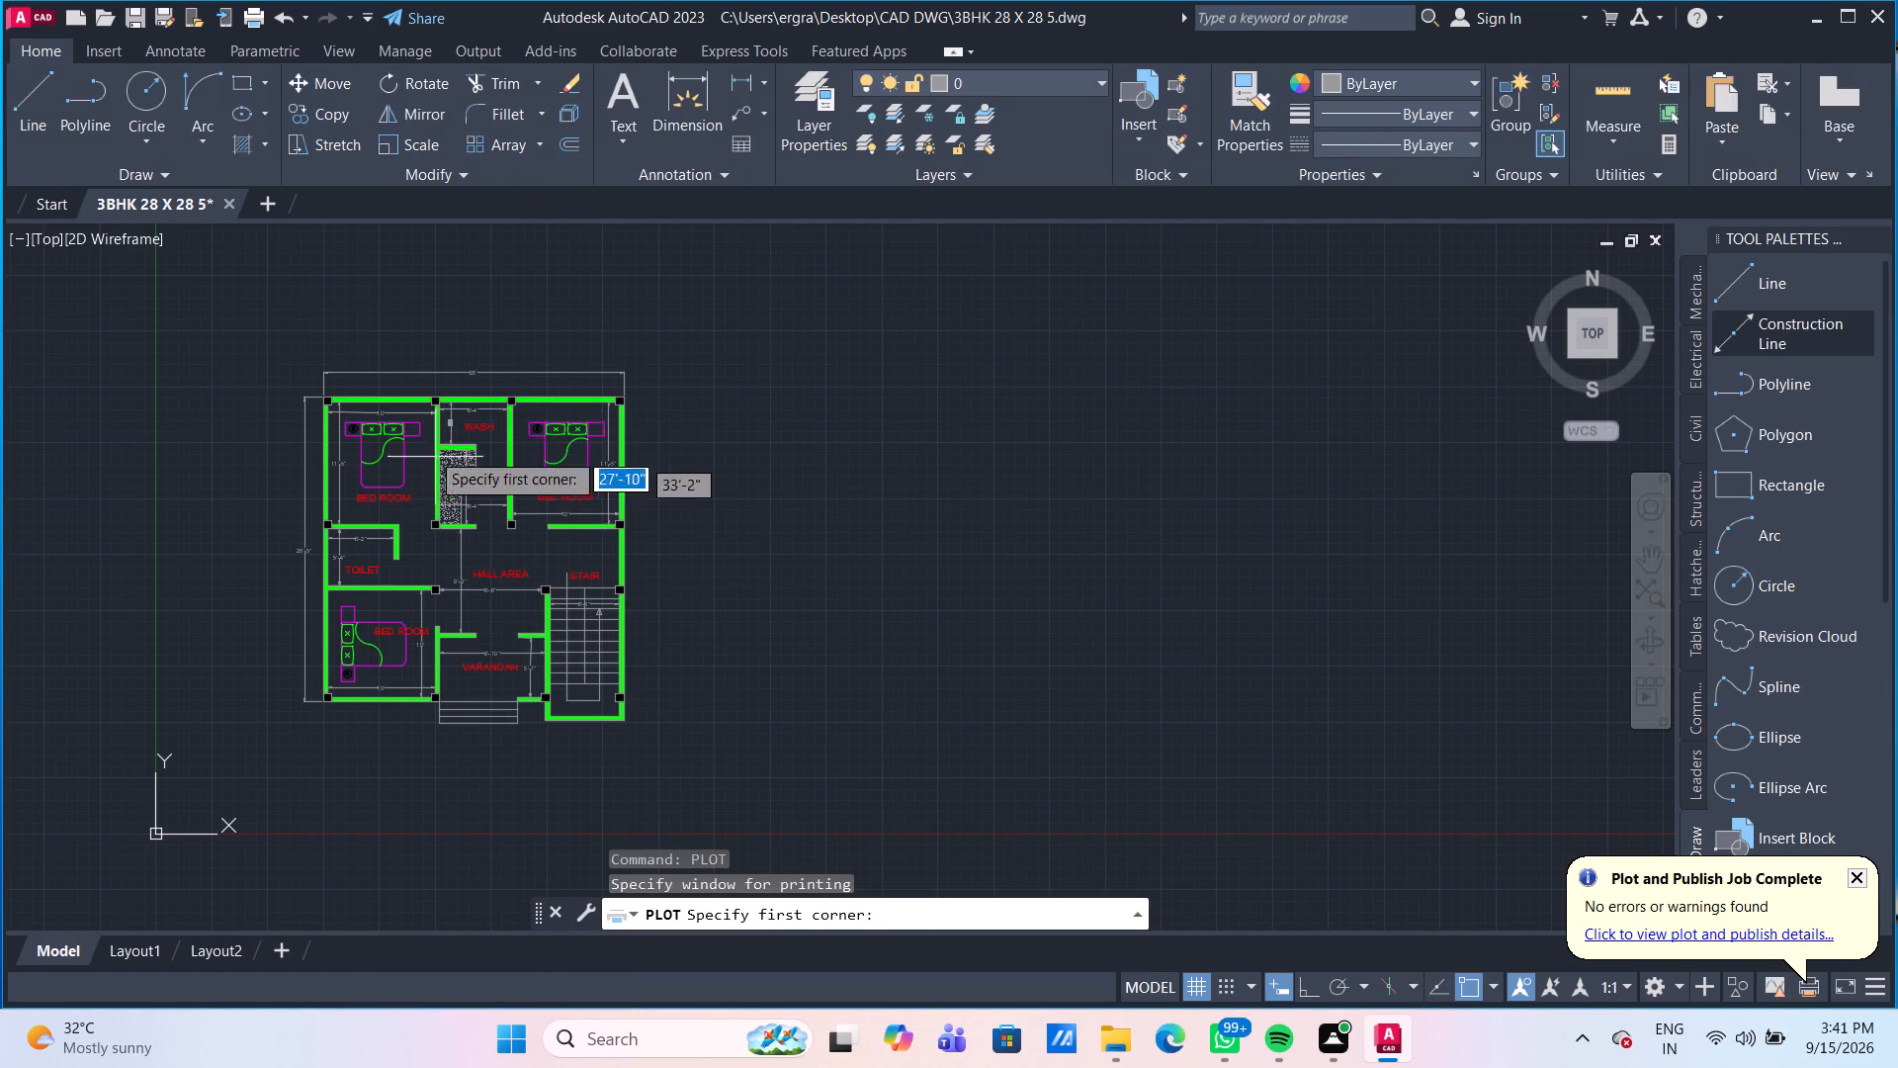
click(274, 350)
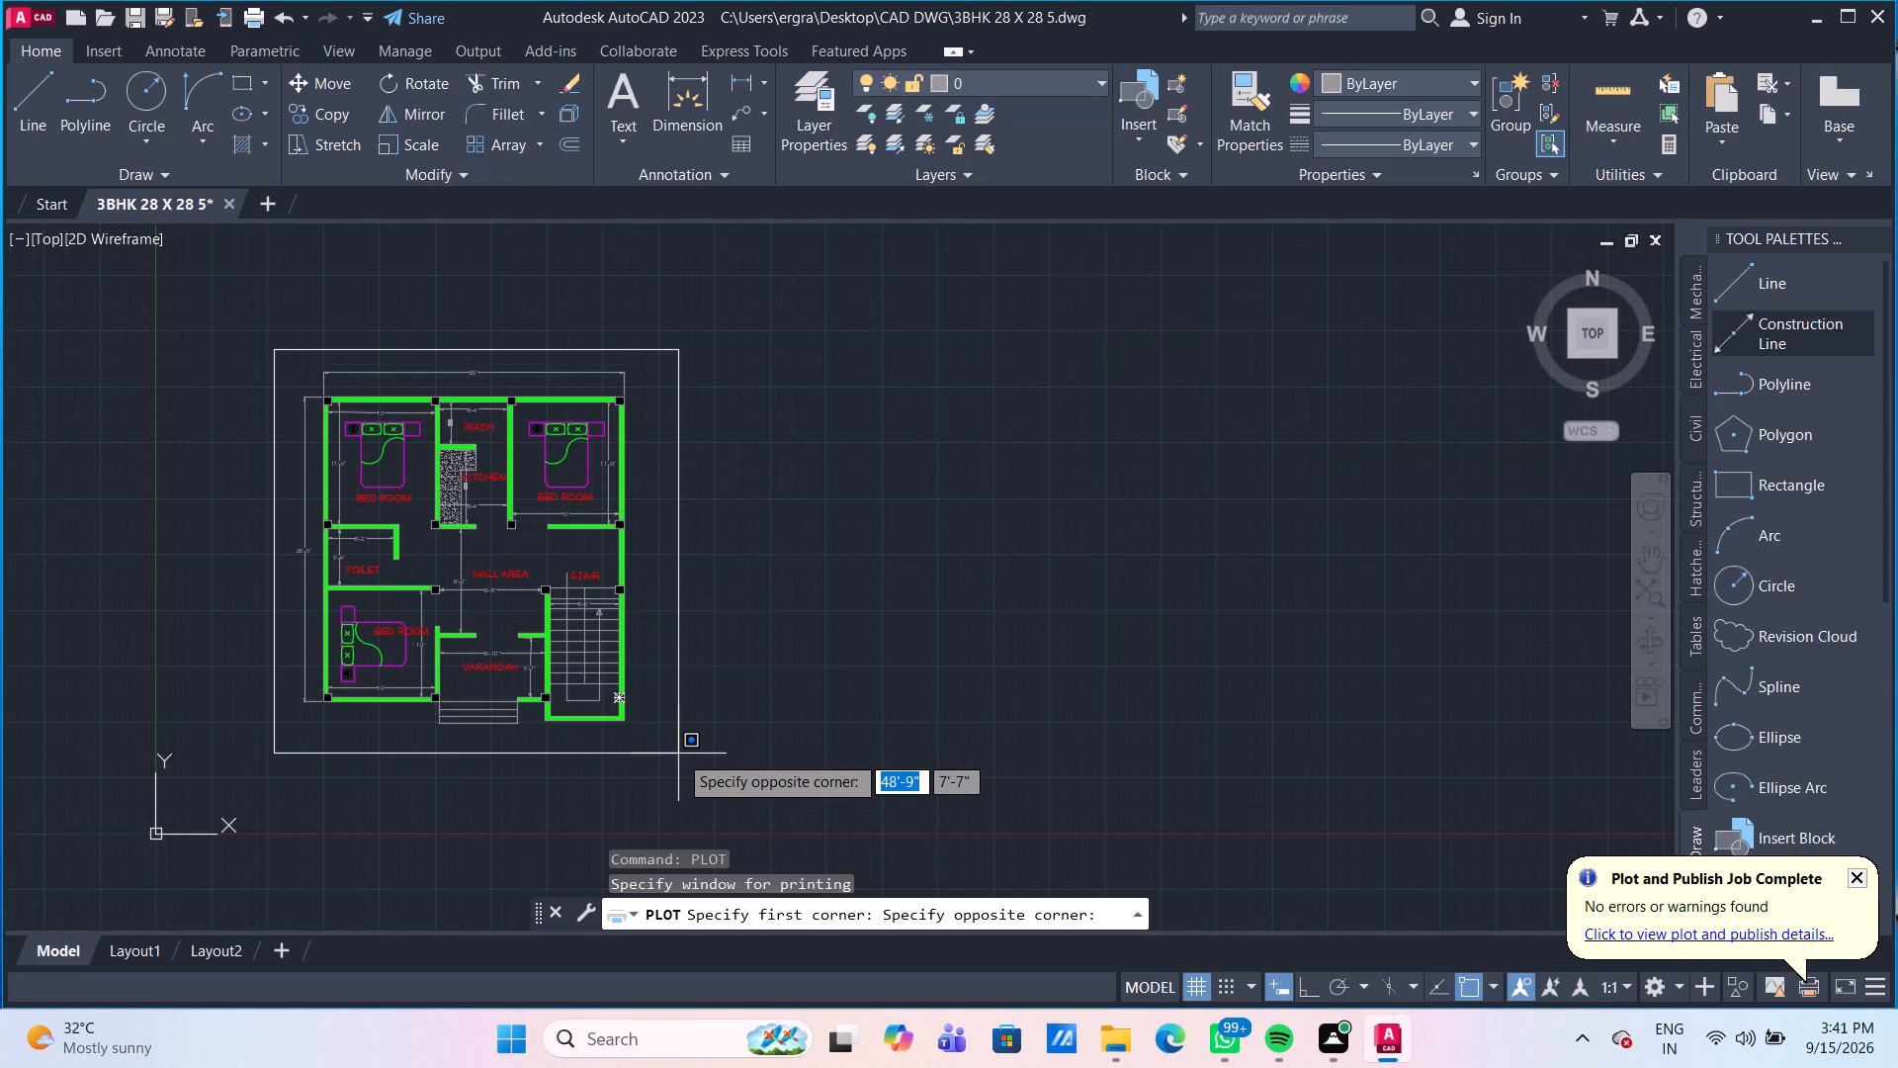
click(672, 756)
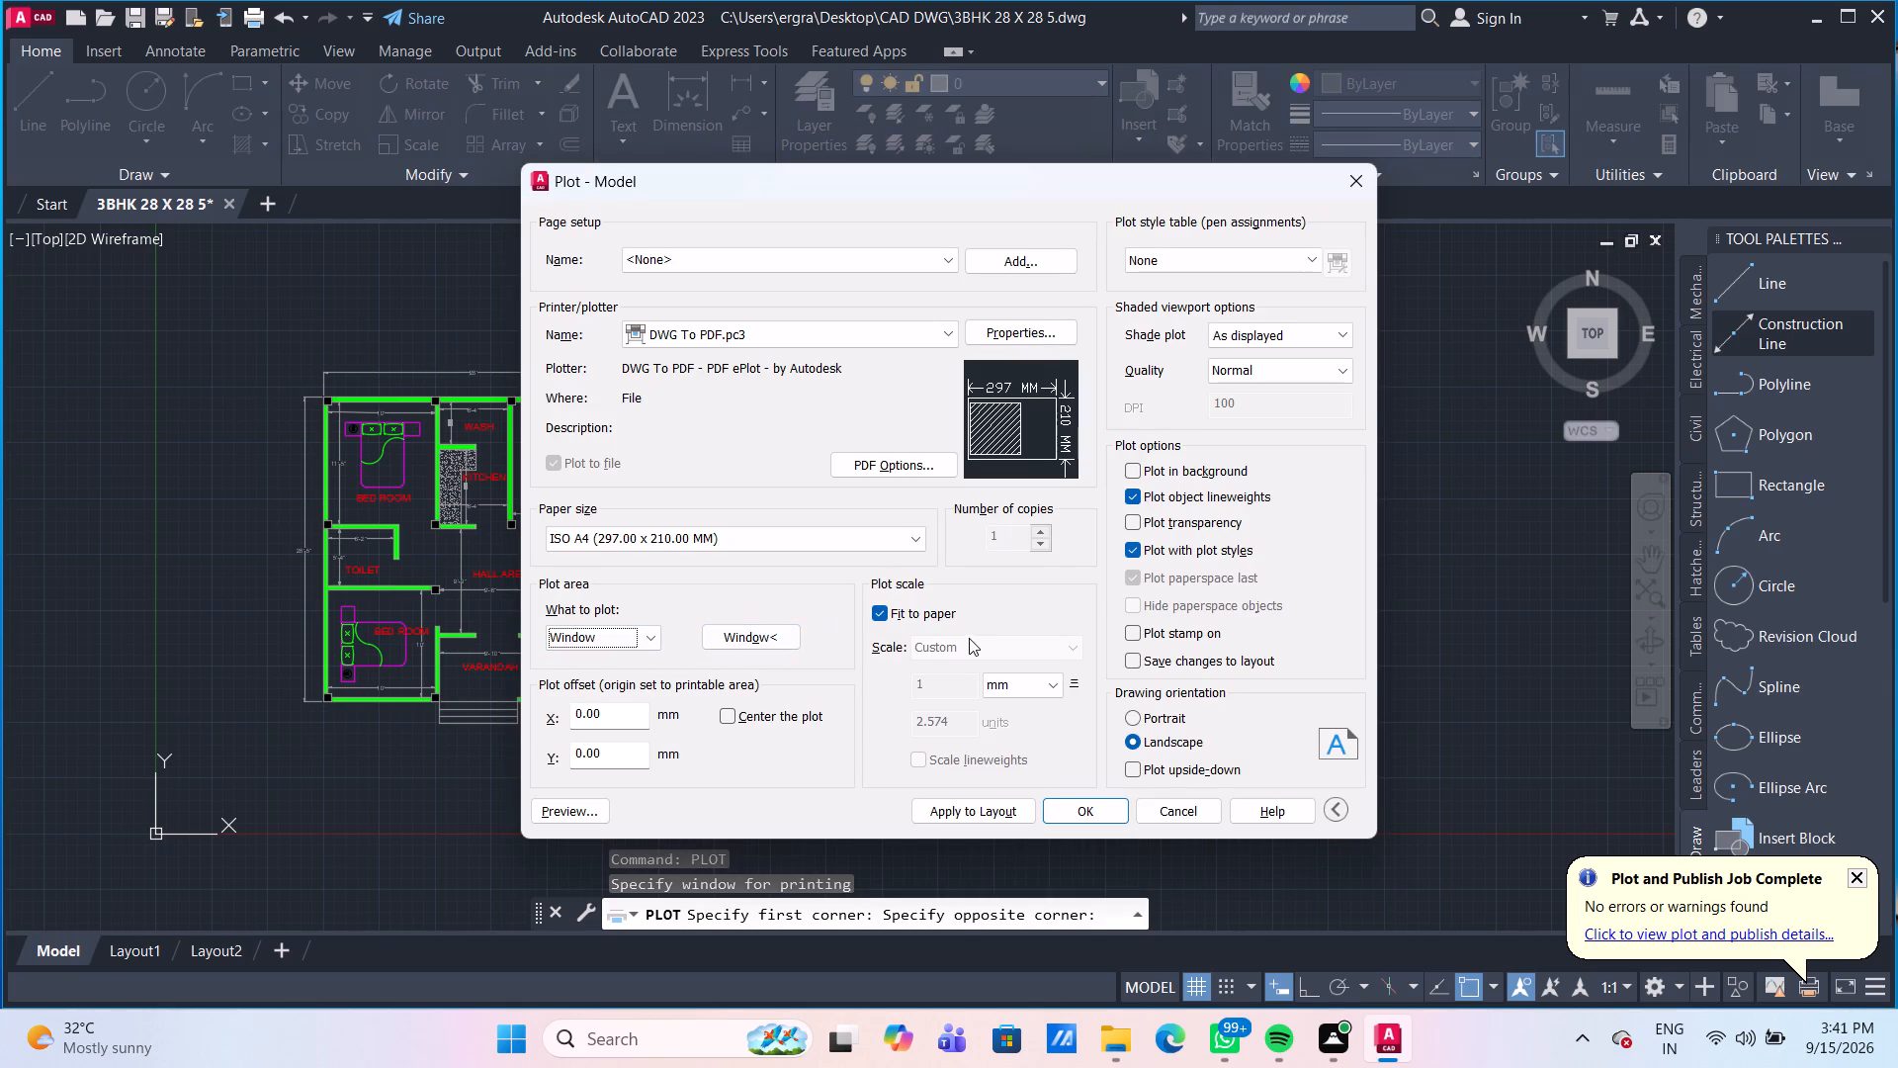
click(732, 717)
Plot the plan to the CDA PDF folder as 3BHK 28 X 28 5-Model 1, and close the resulting PDF after viewing it.
click(1079, 813)
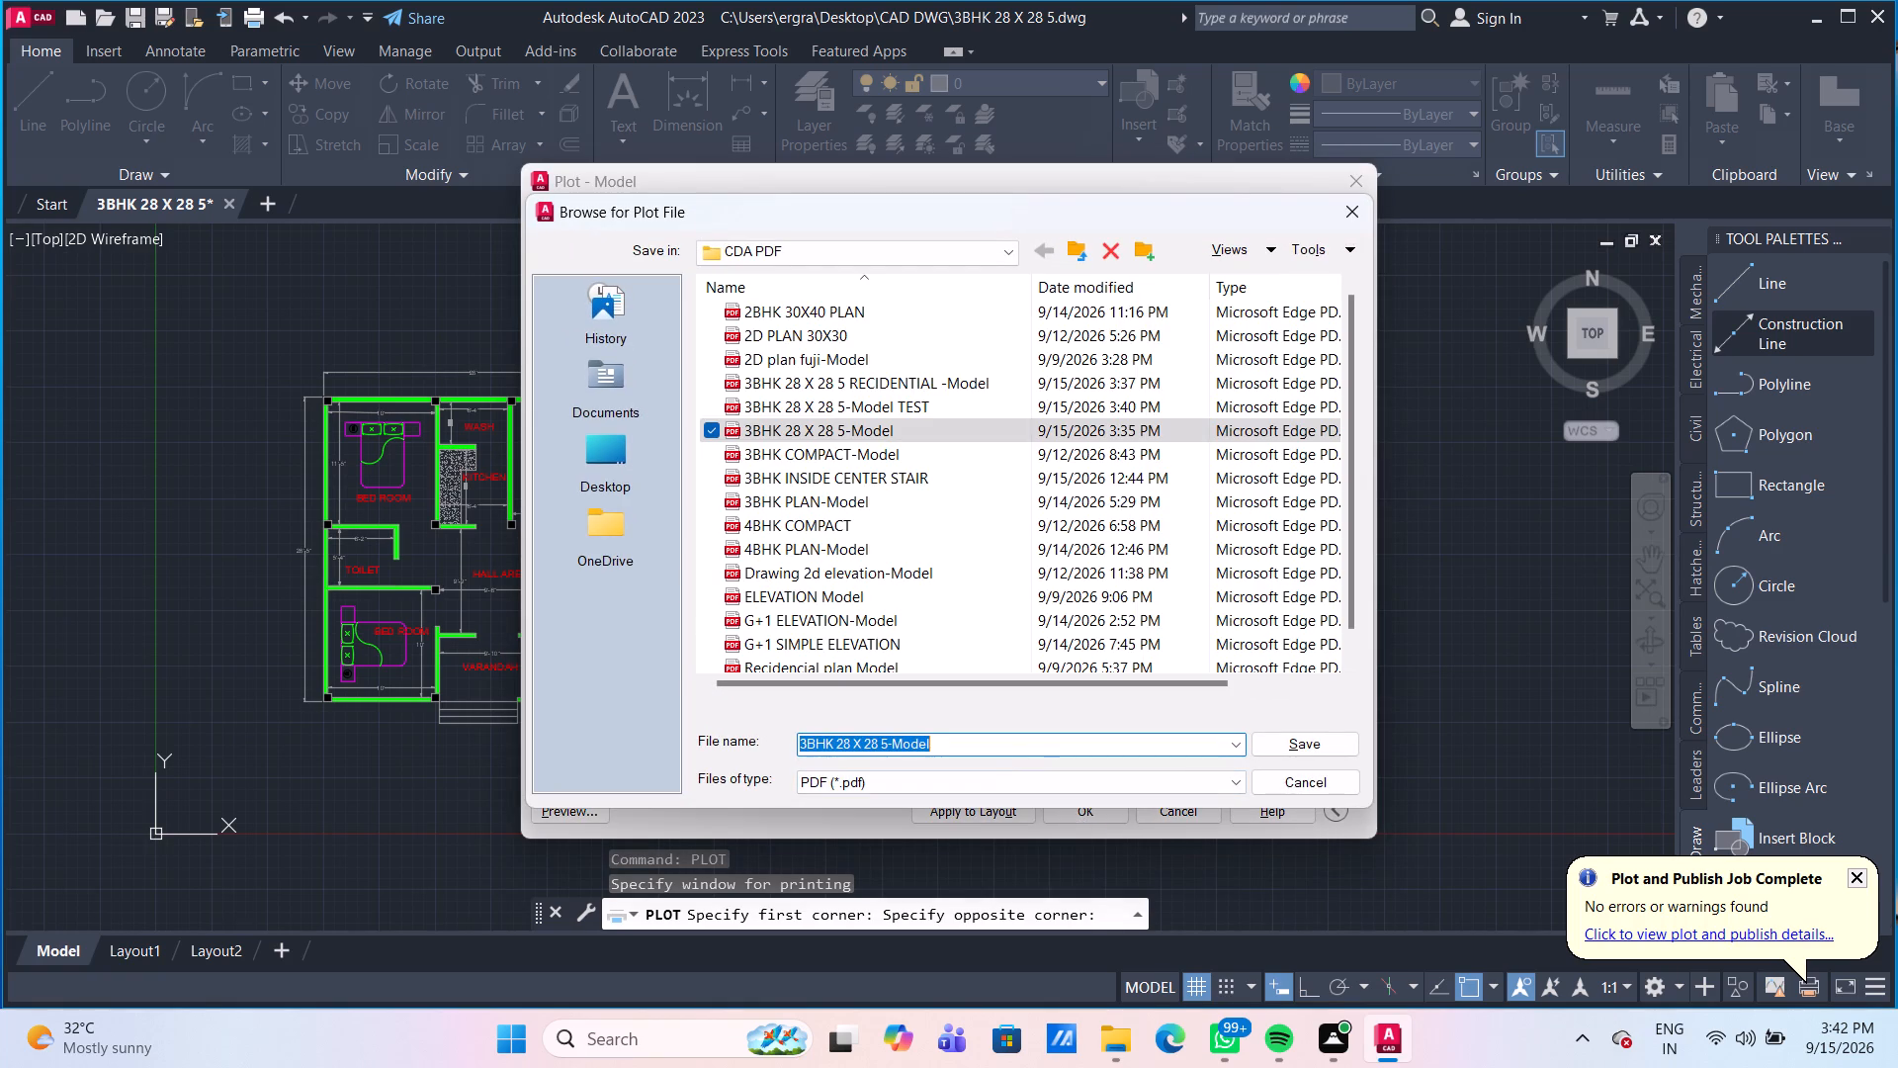
click(1001, 749)
key(space)
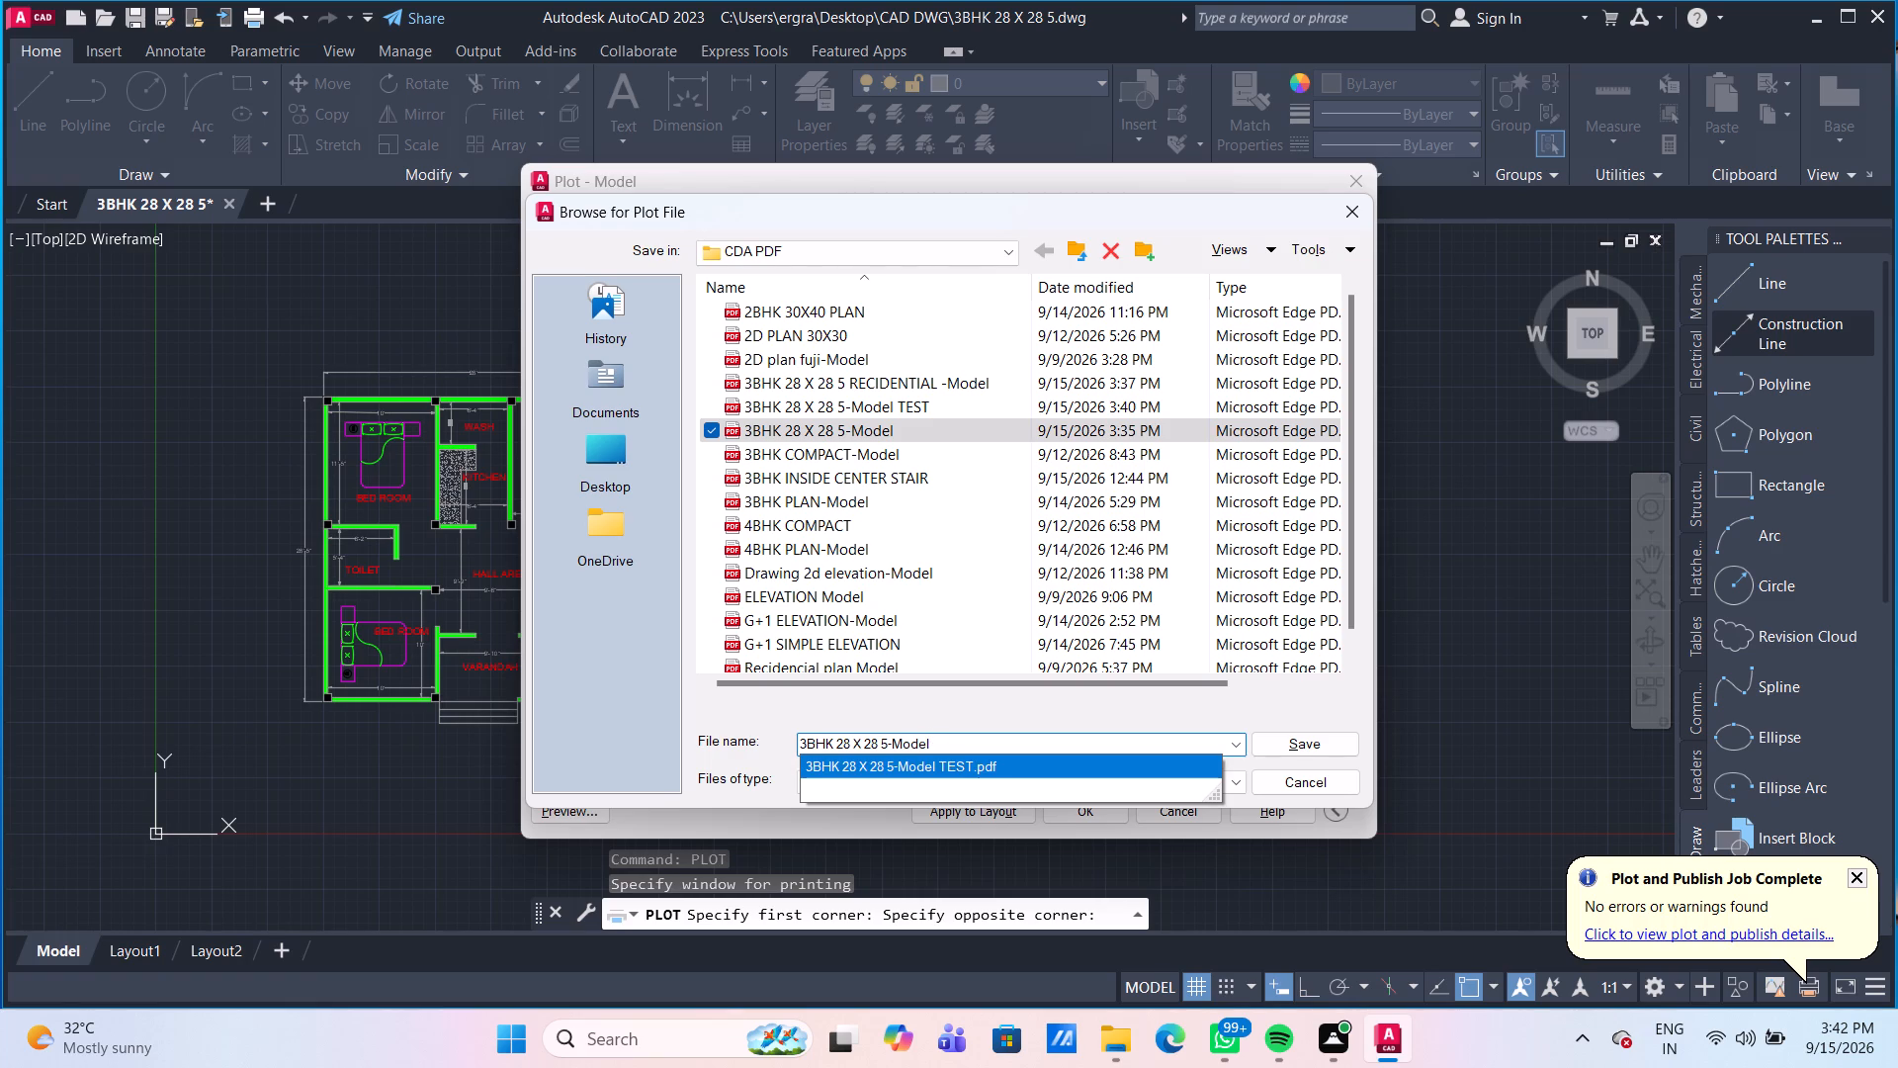
click(886, 741)
click(1013, 739)
key(1)
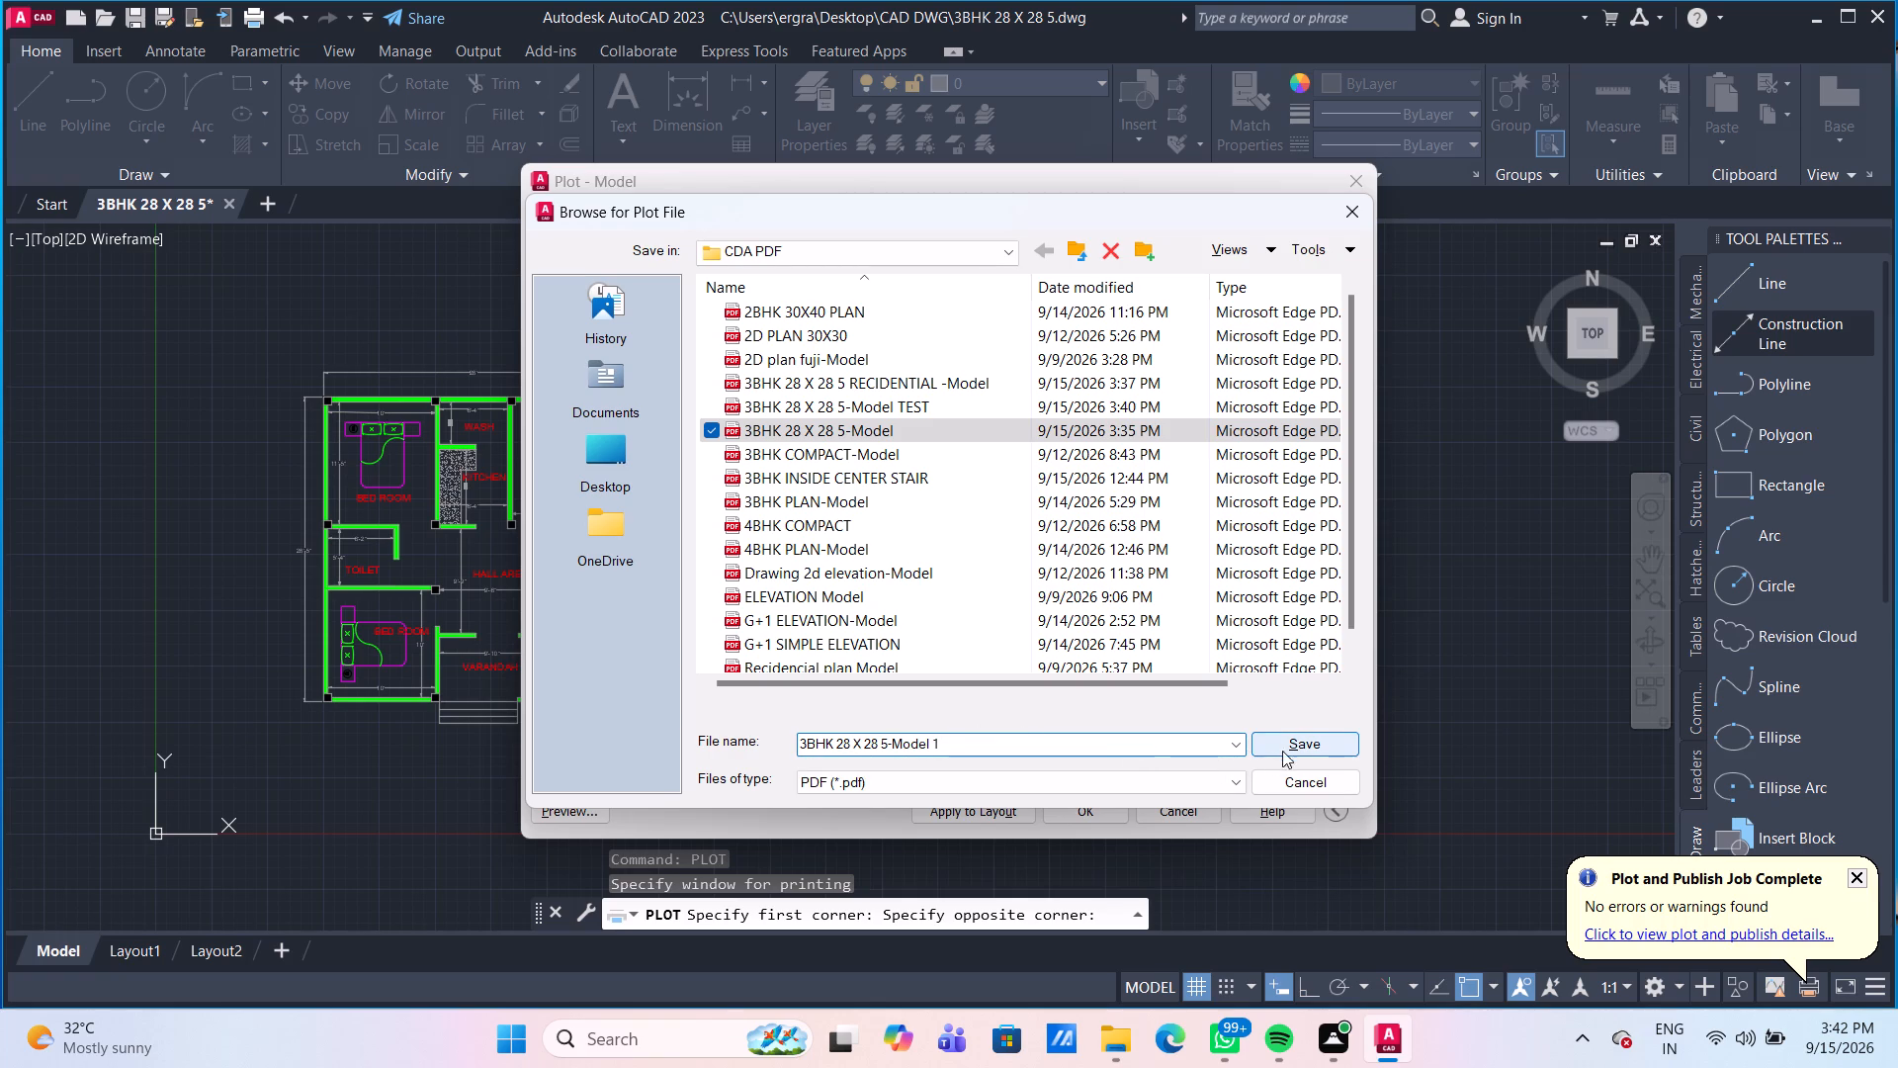
click(1296, 744)
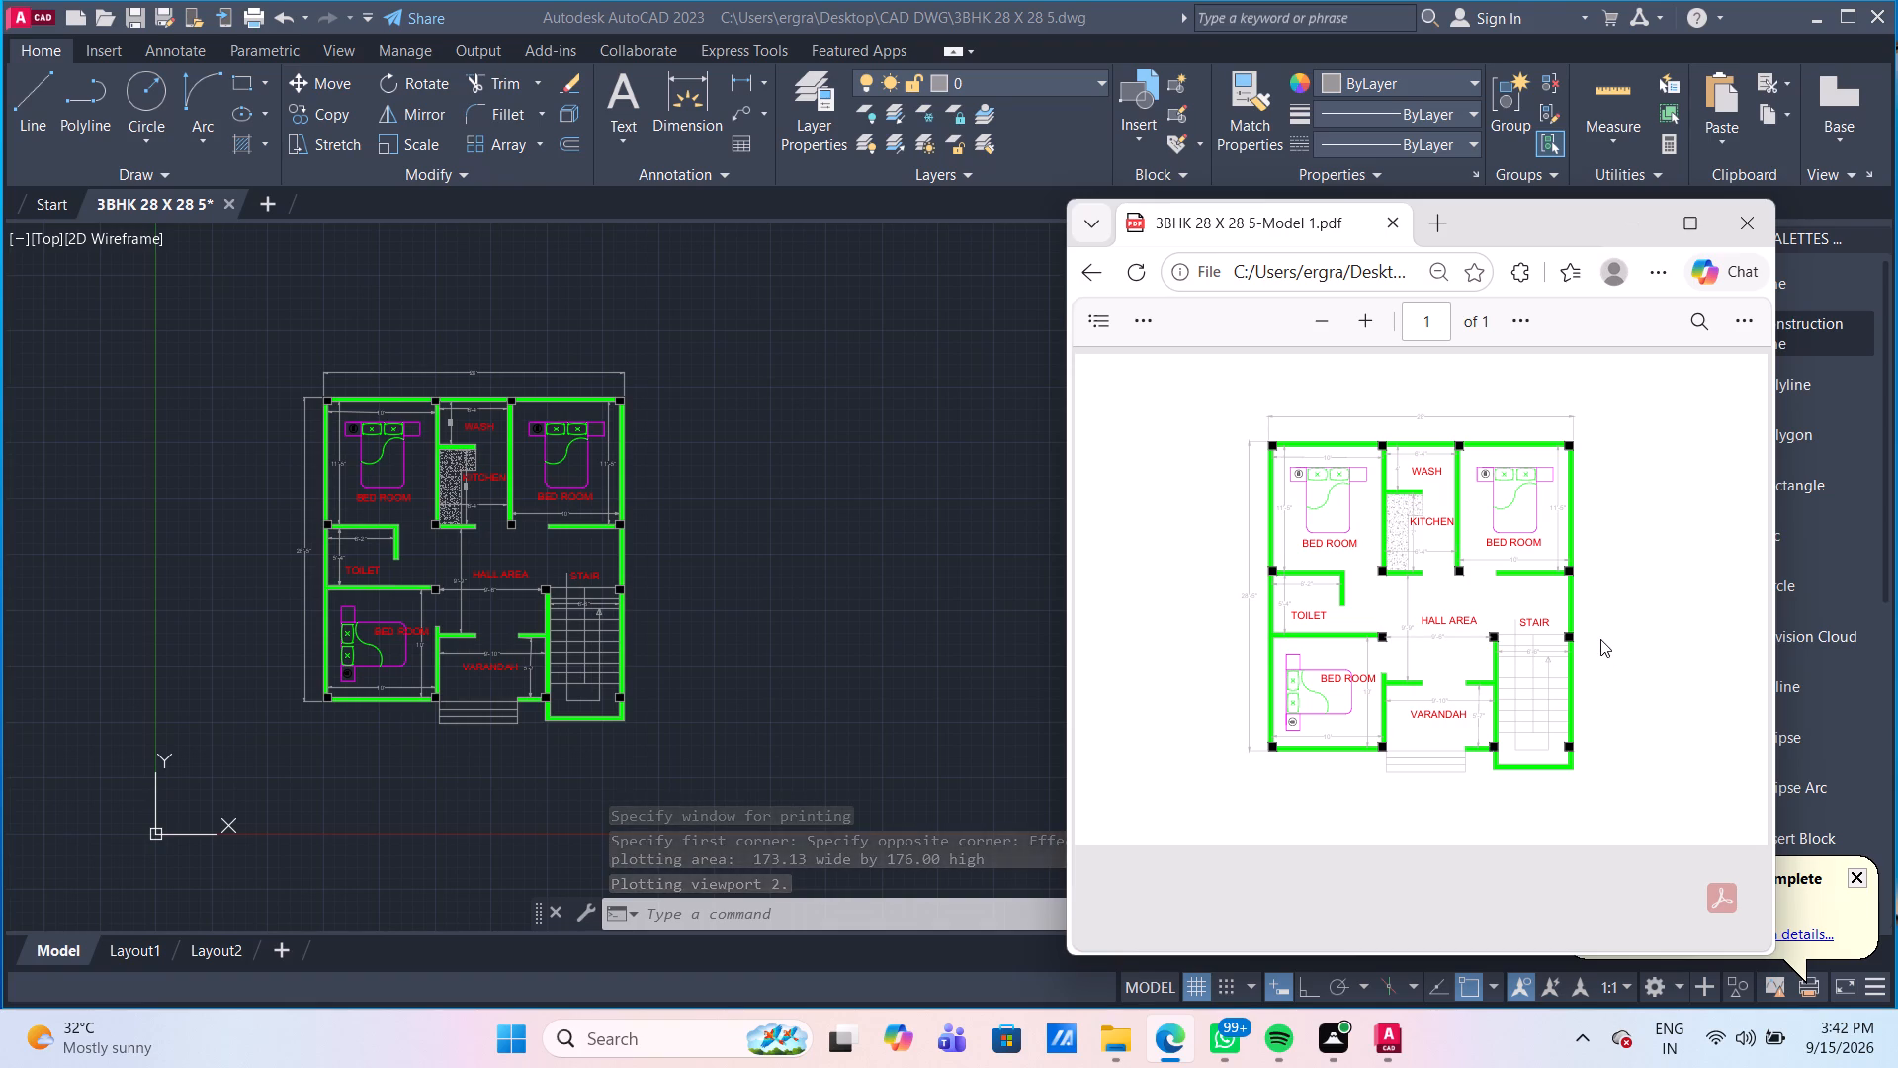
middle_drag(1600, 639, 1554, 640)
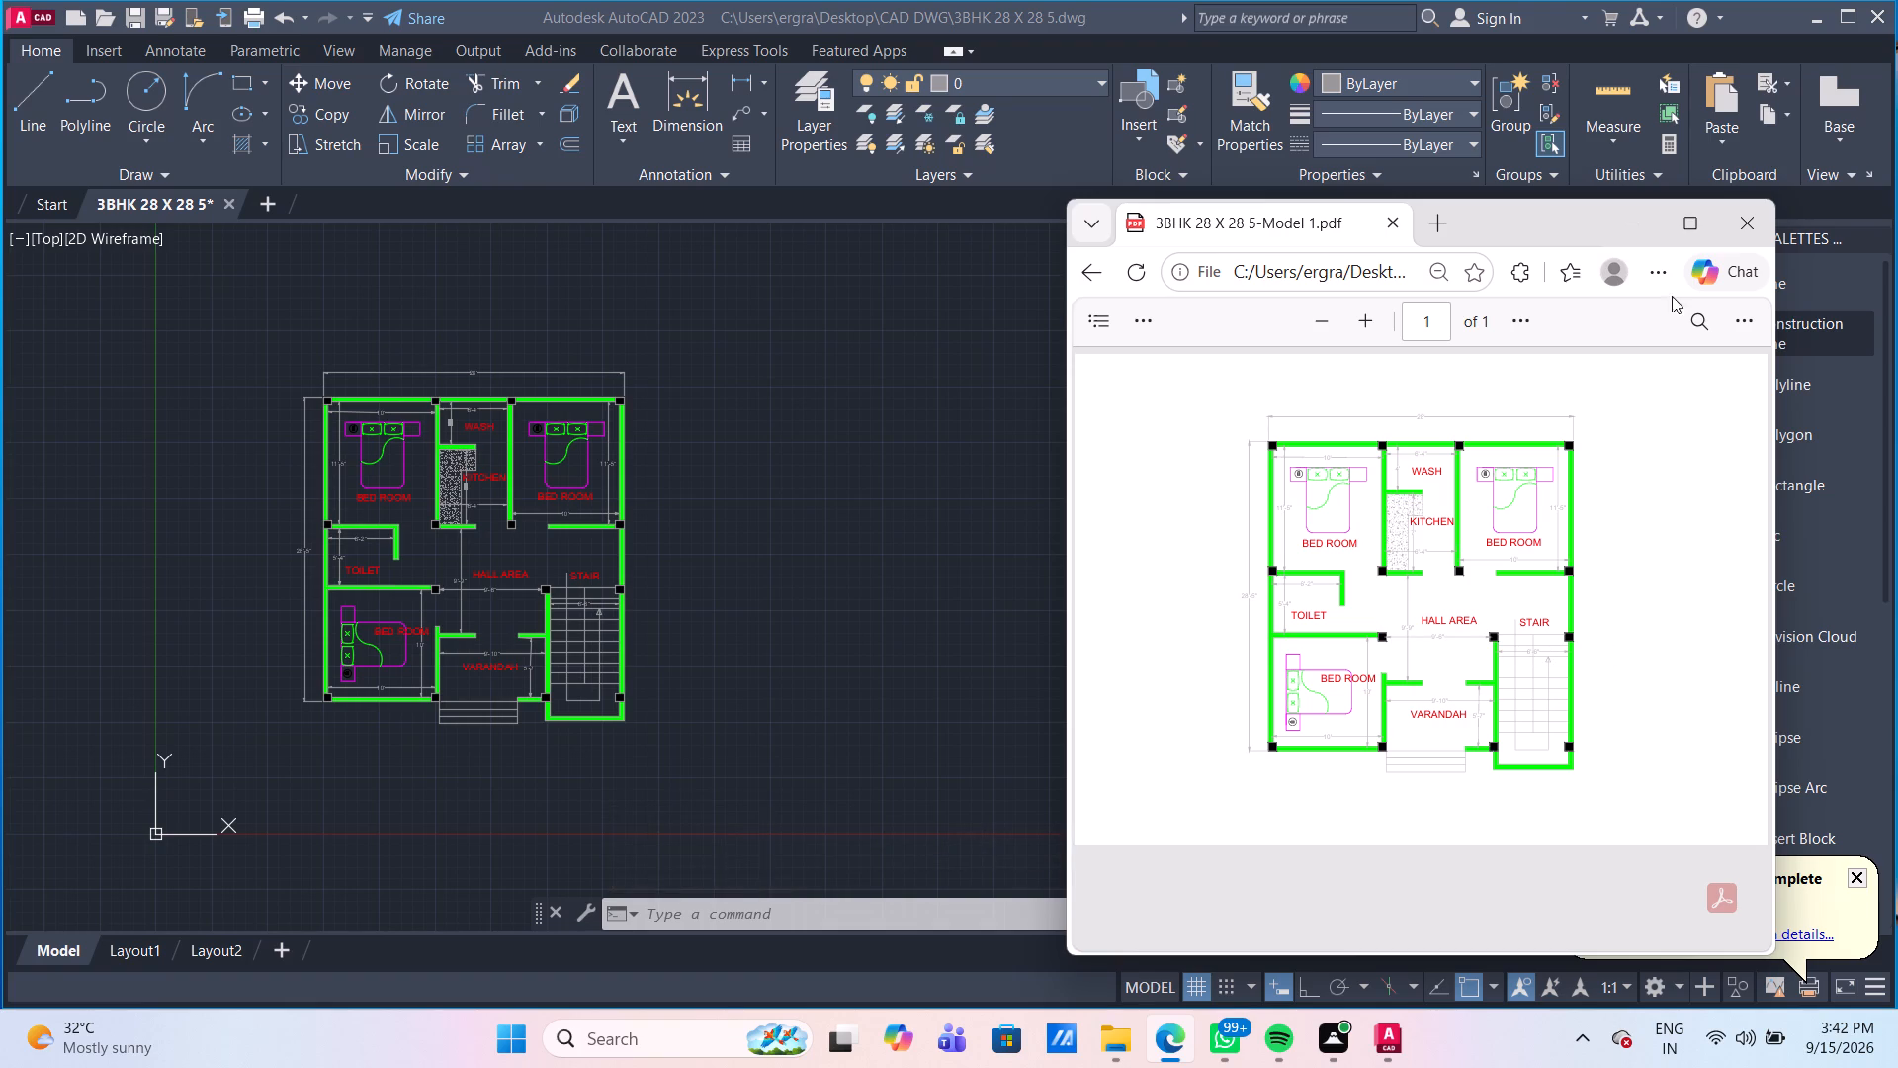
click(1750, 217)
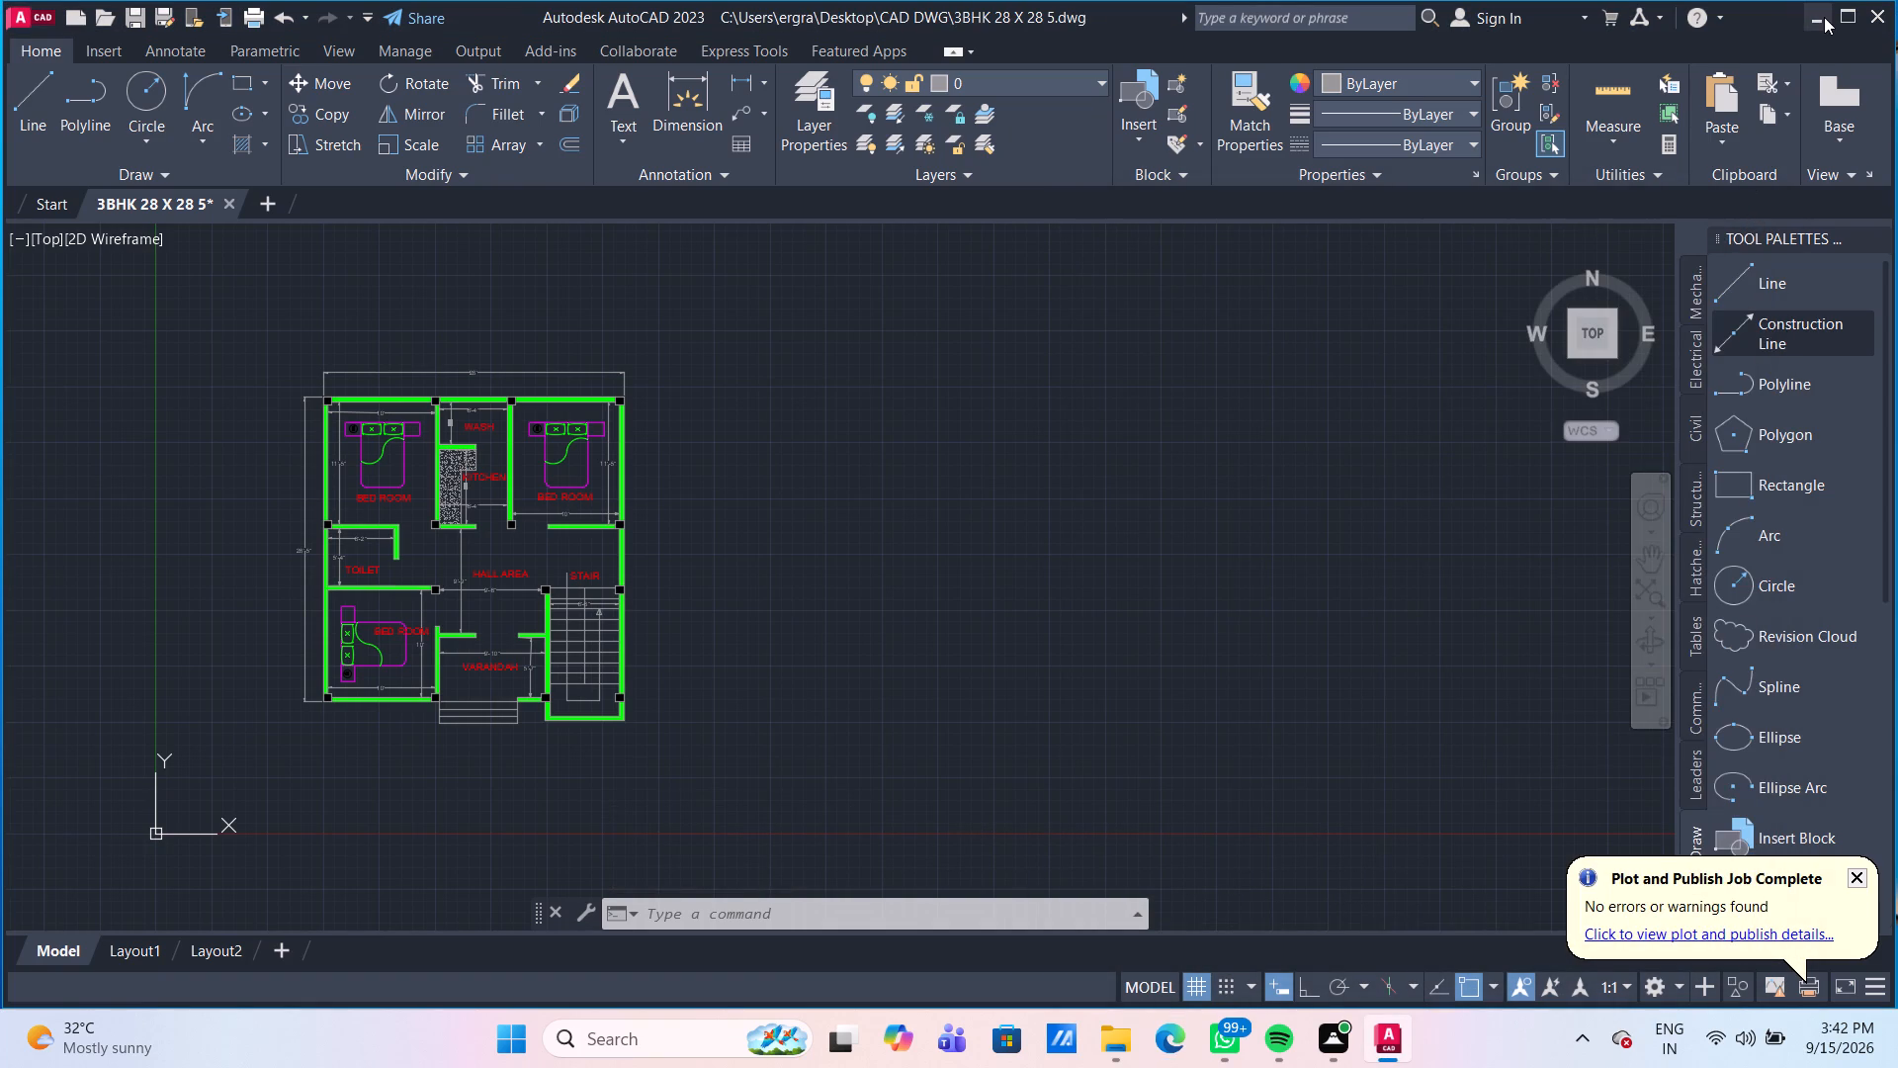
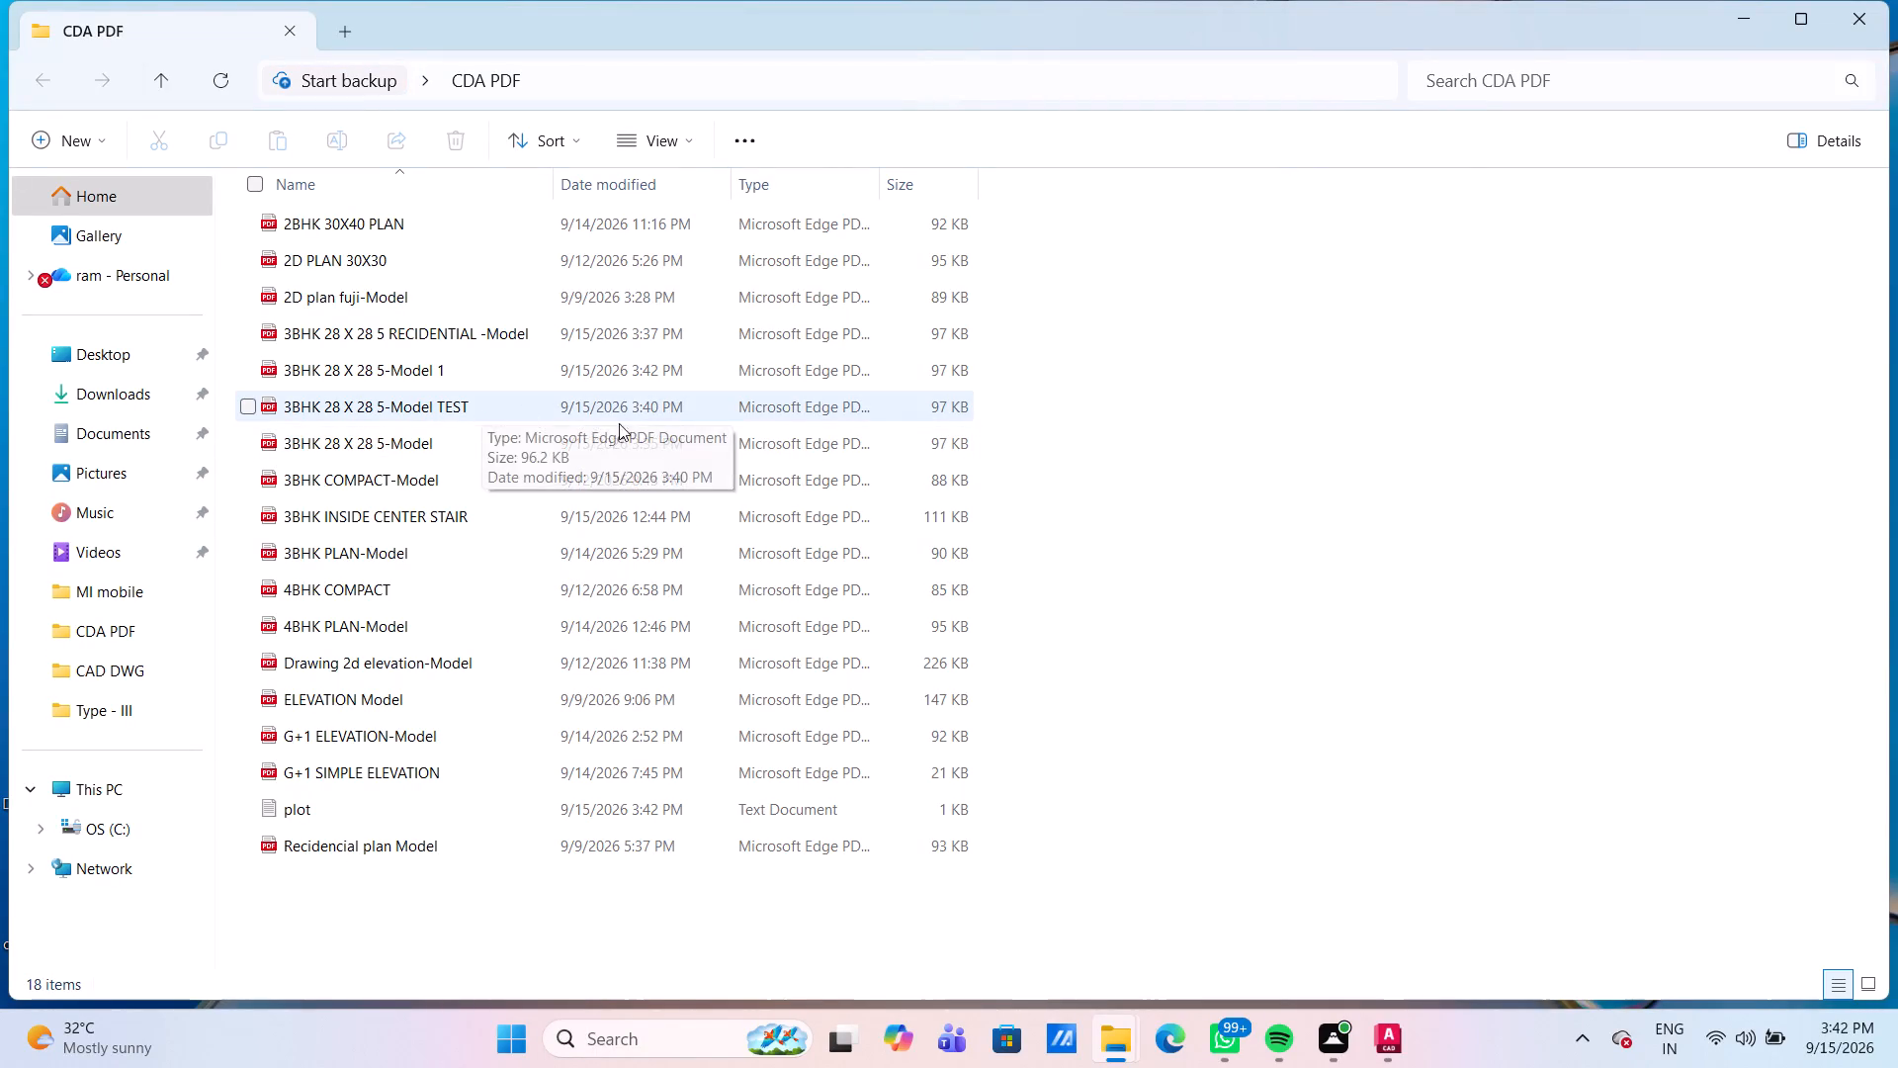
Sort the CDA PDF folder by date modified and delete the plot text document.
click(578, 150)
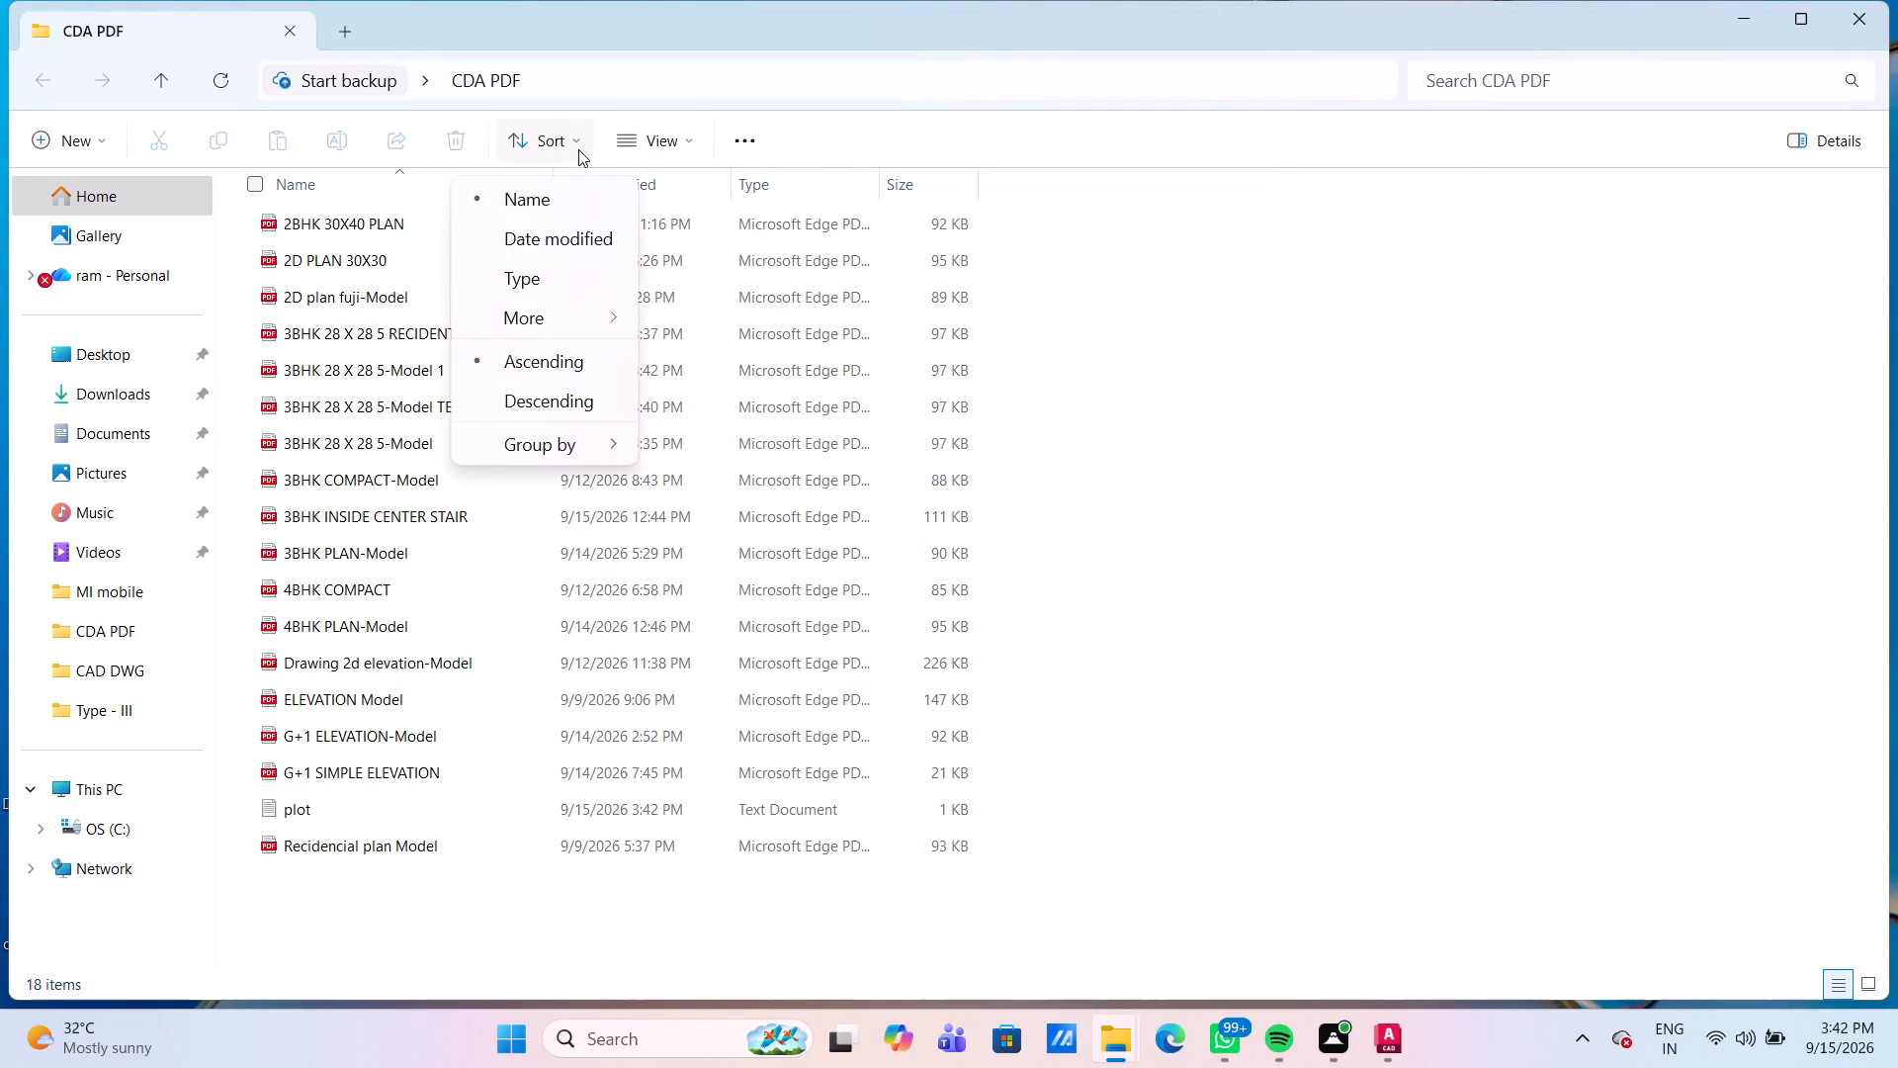
click(561, 241)
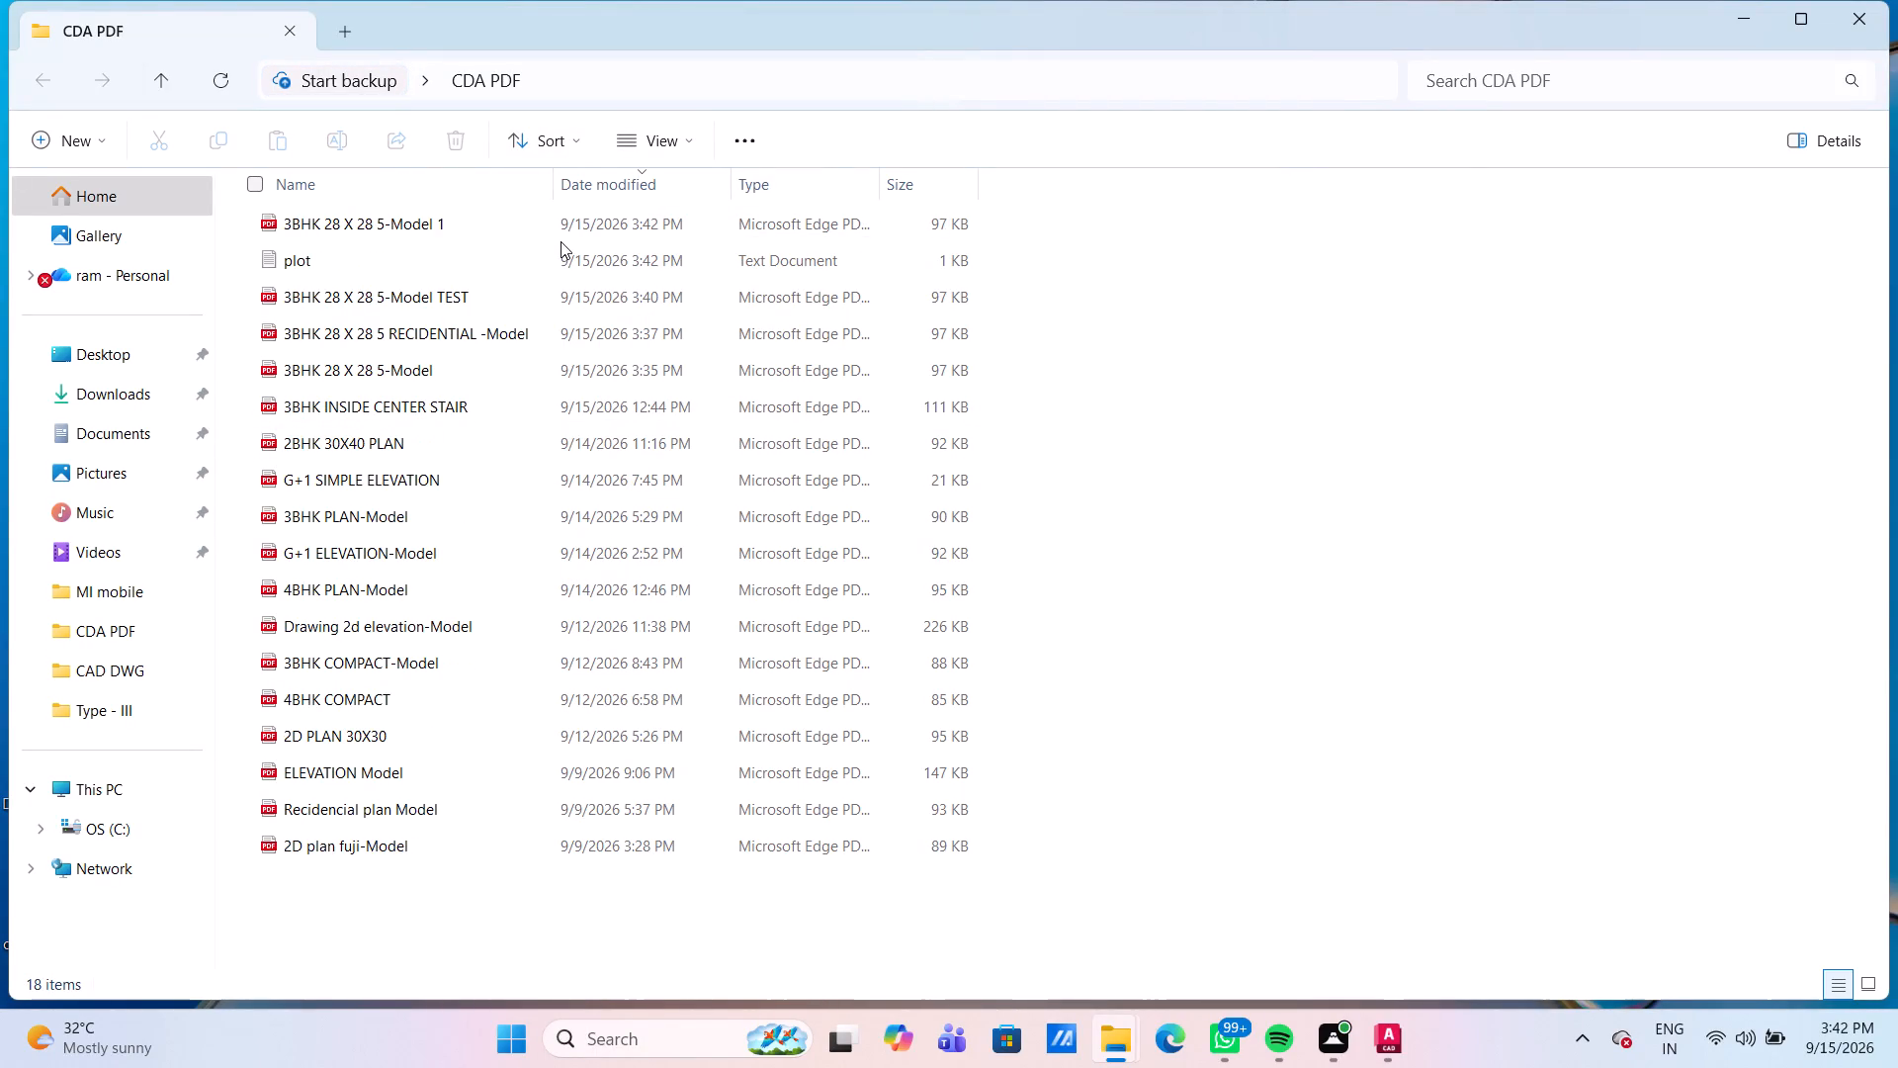
click(417, 265)
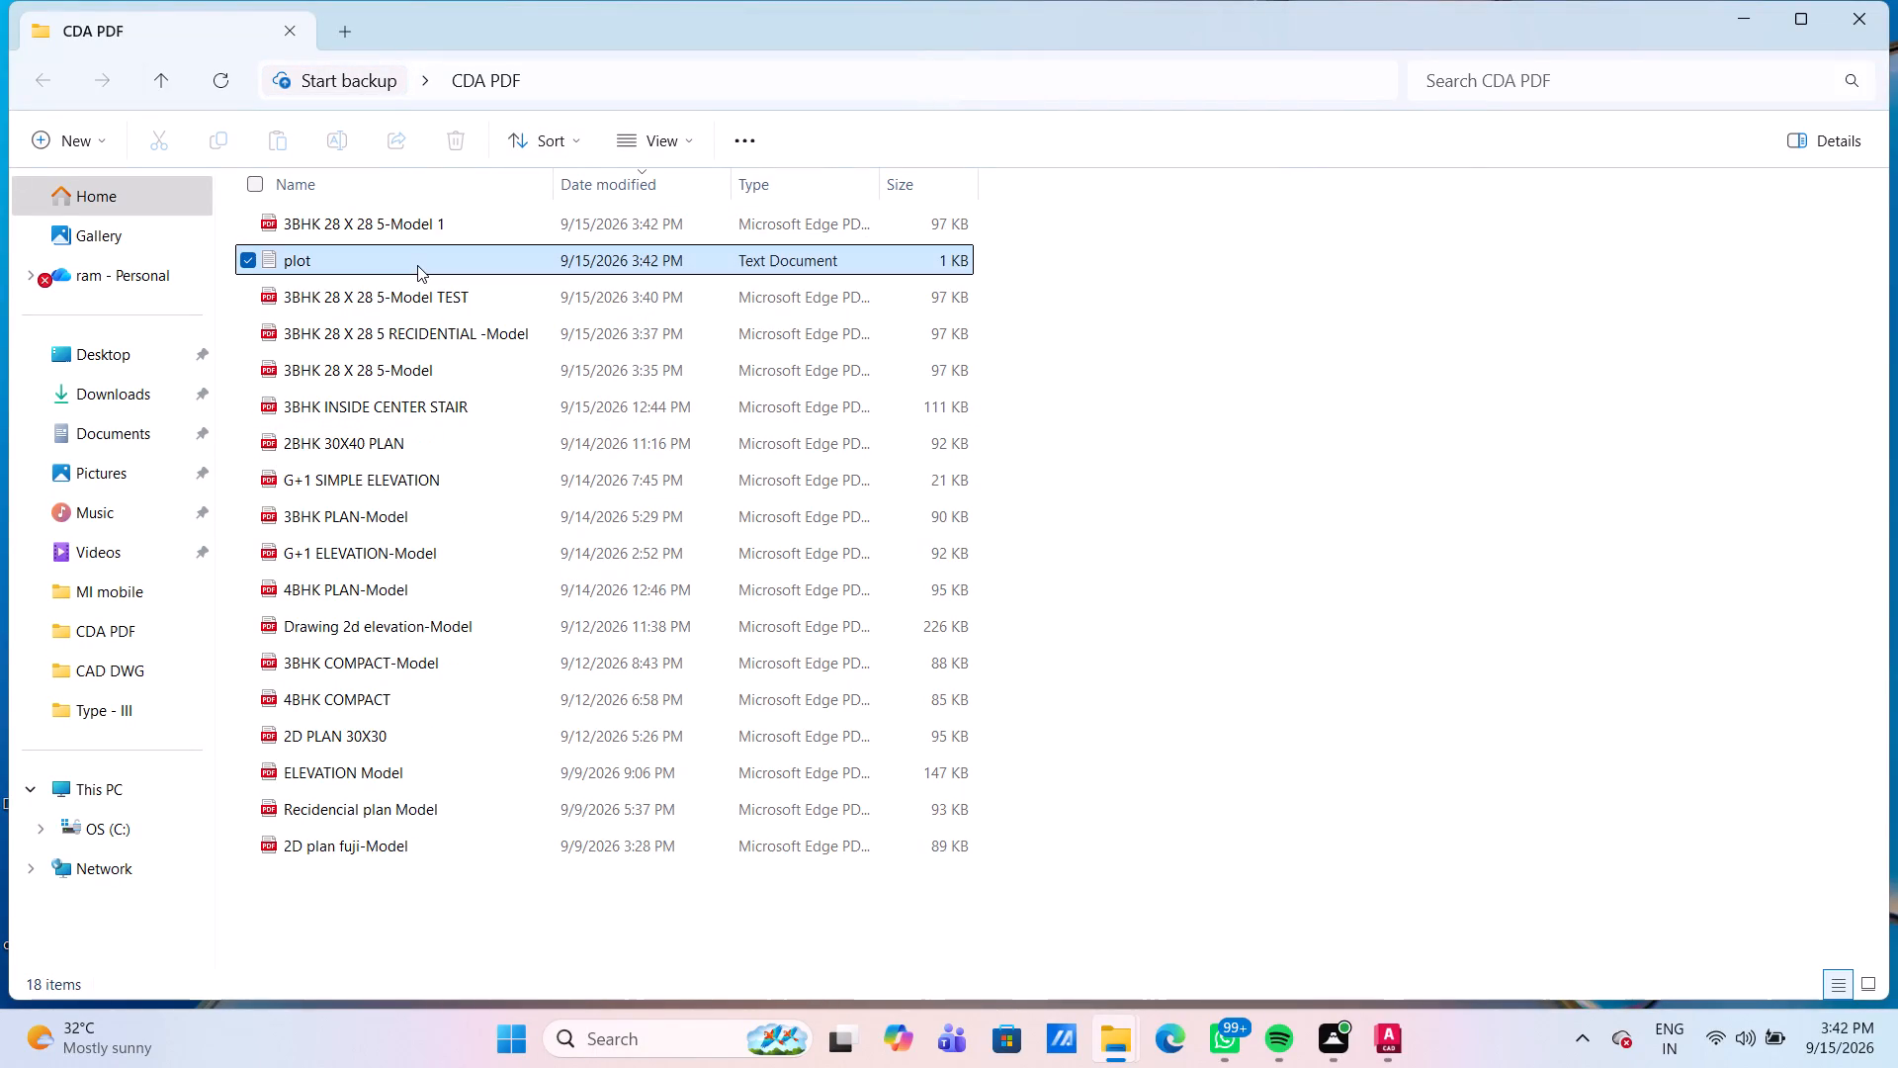
key(Delete)
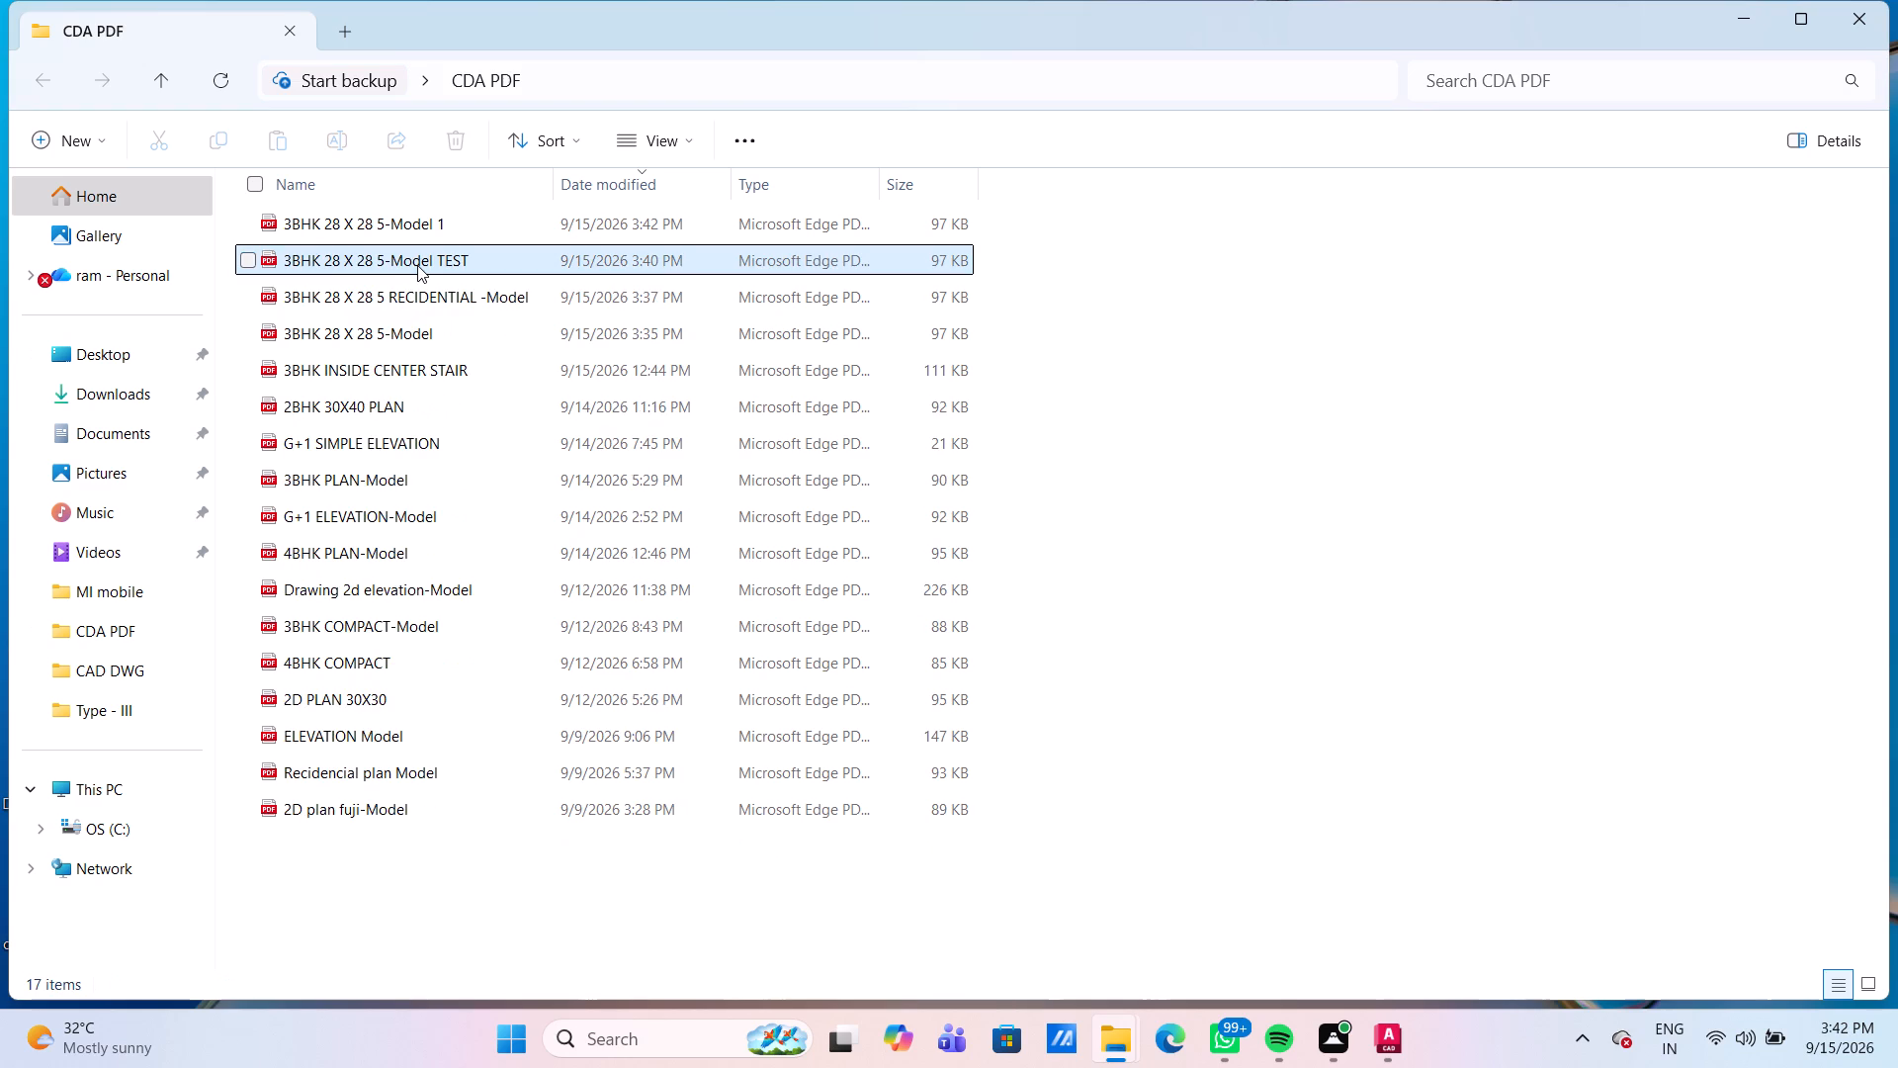
Delete the superseded PDFs 3BHK 28 X 28 5-Model, 3BHK 28 X 28 5 RECIDENTIAL -Model and 3BHK 28 X 28 5-Model TEST.
click(440, 325)
key(Delete)
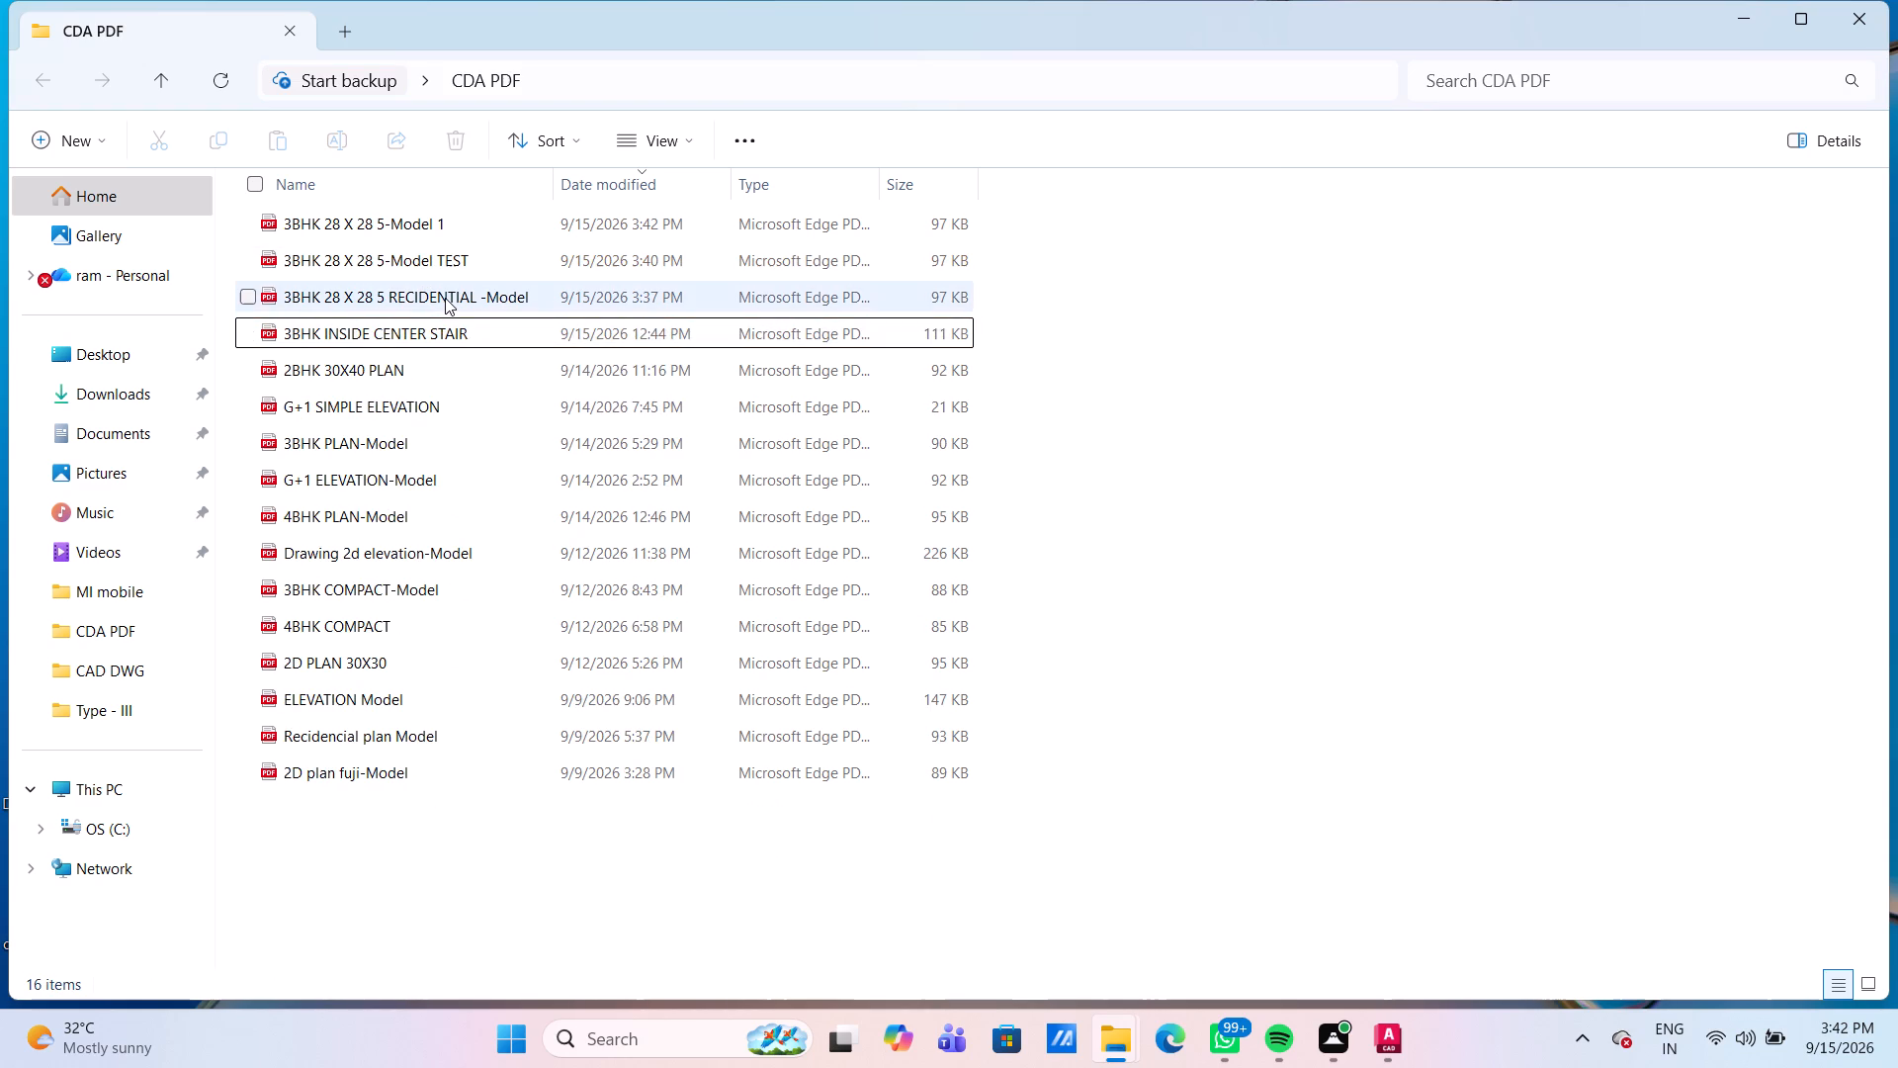
click(445, 298)
key(Delete)
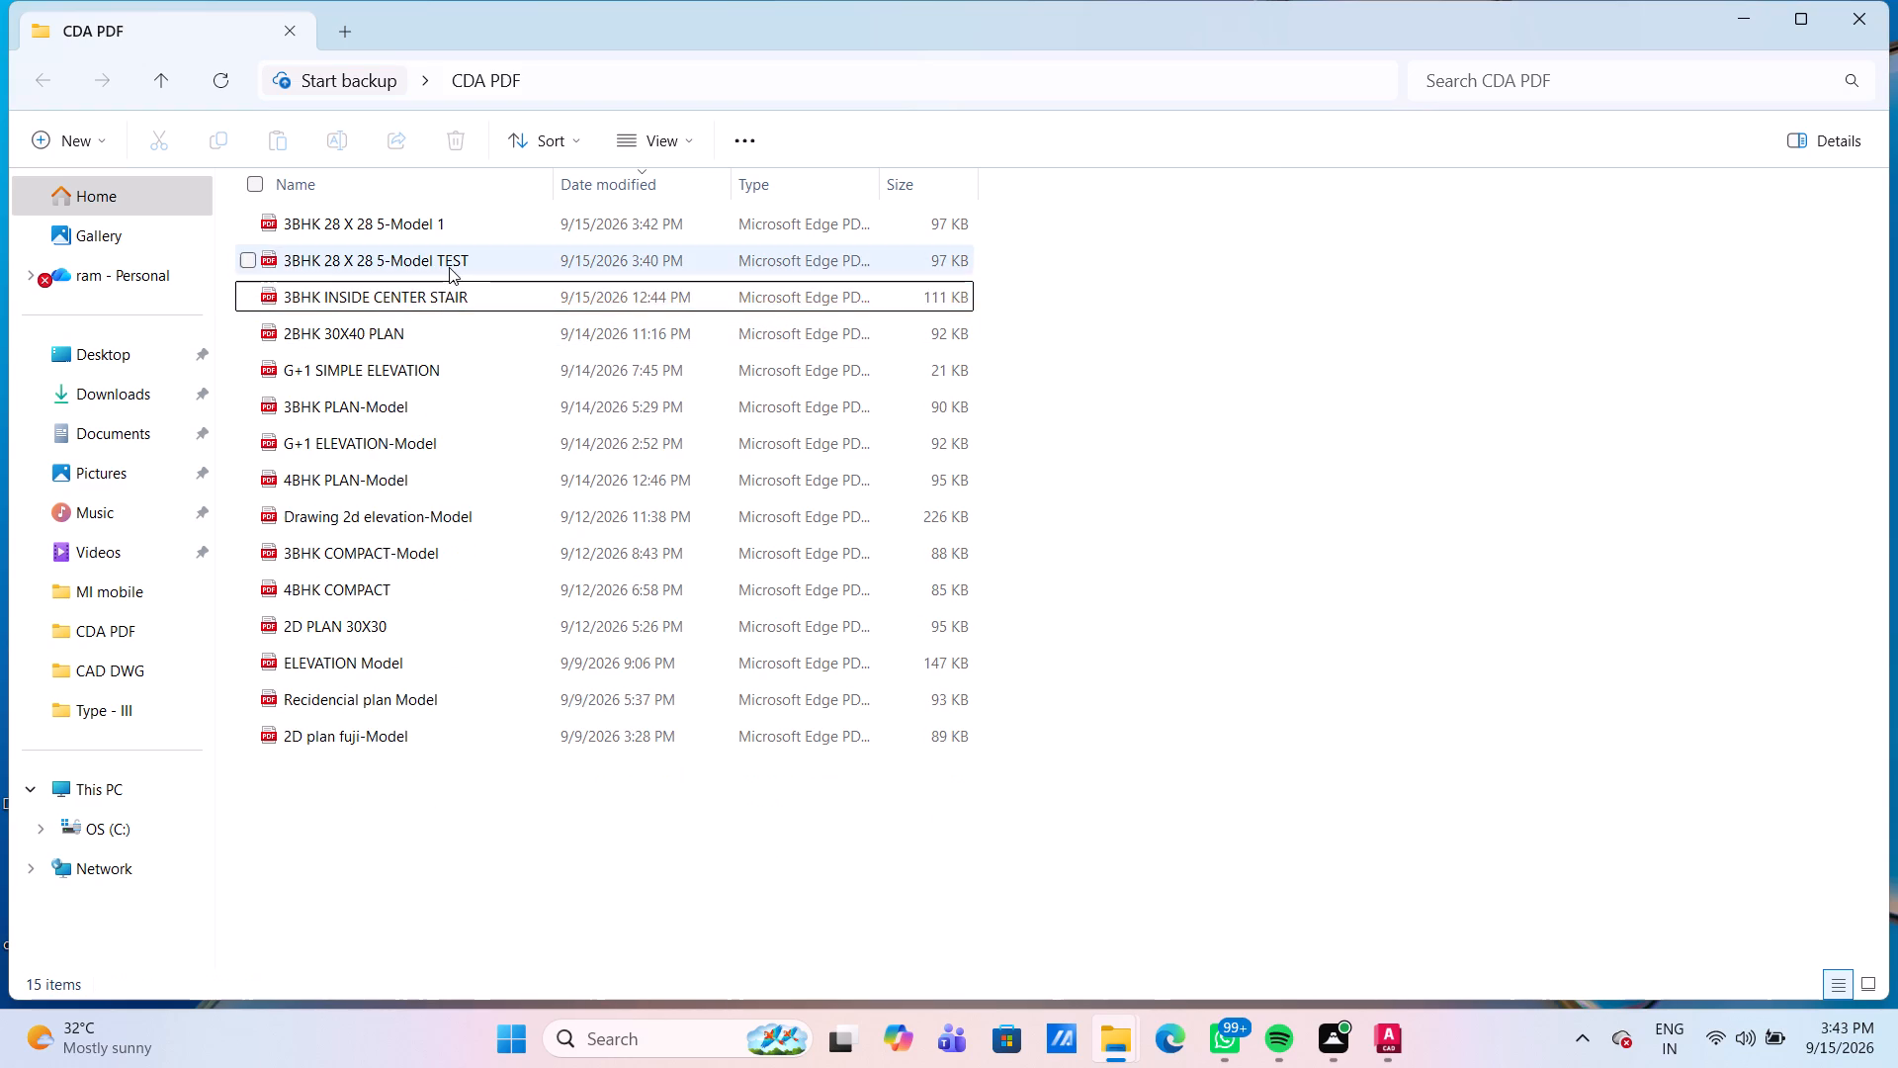
click(449, 267)
key(Delete)
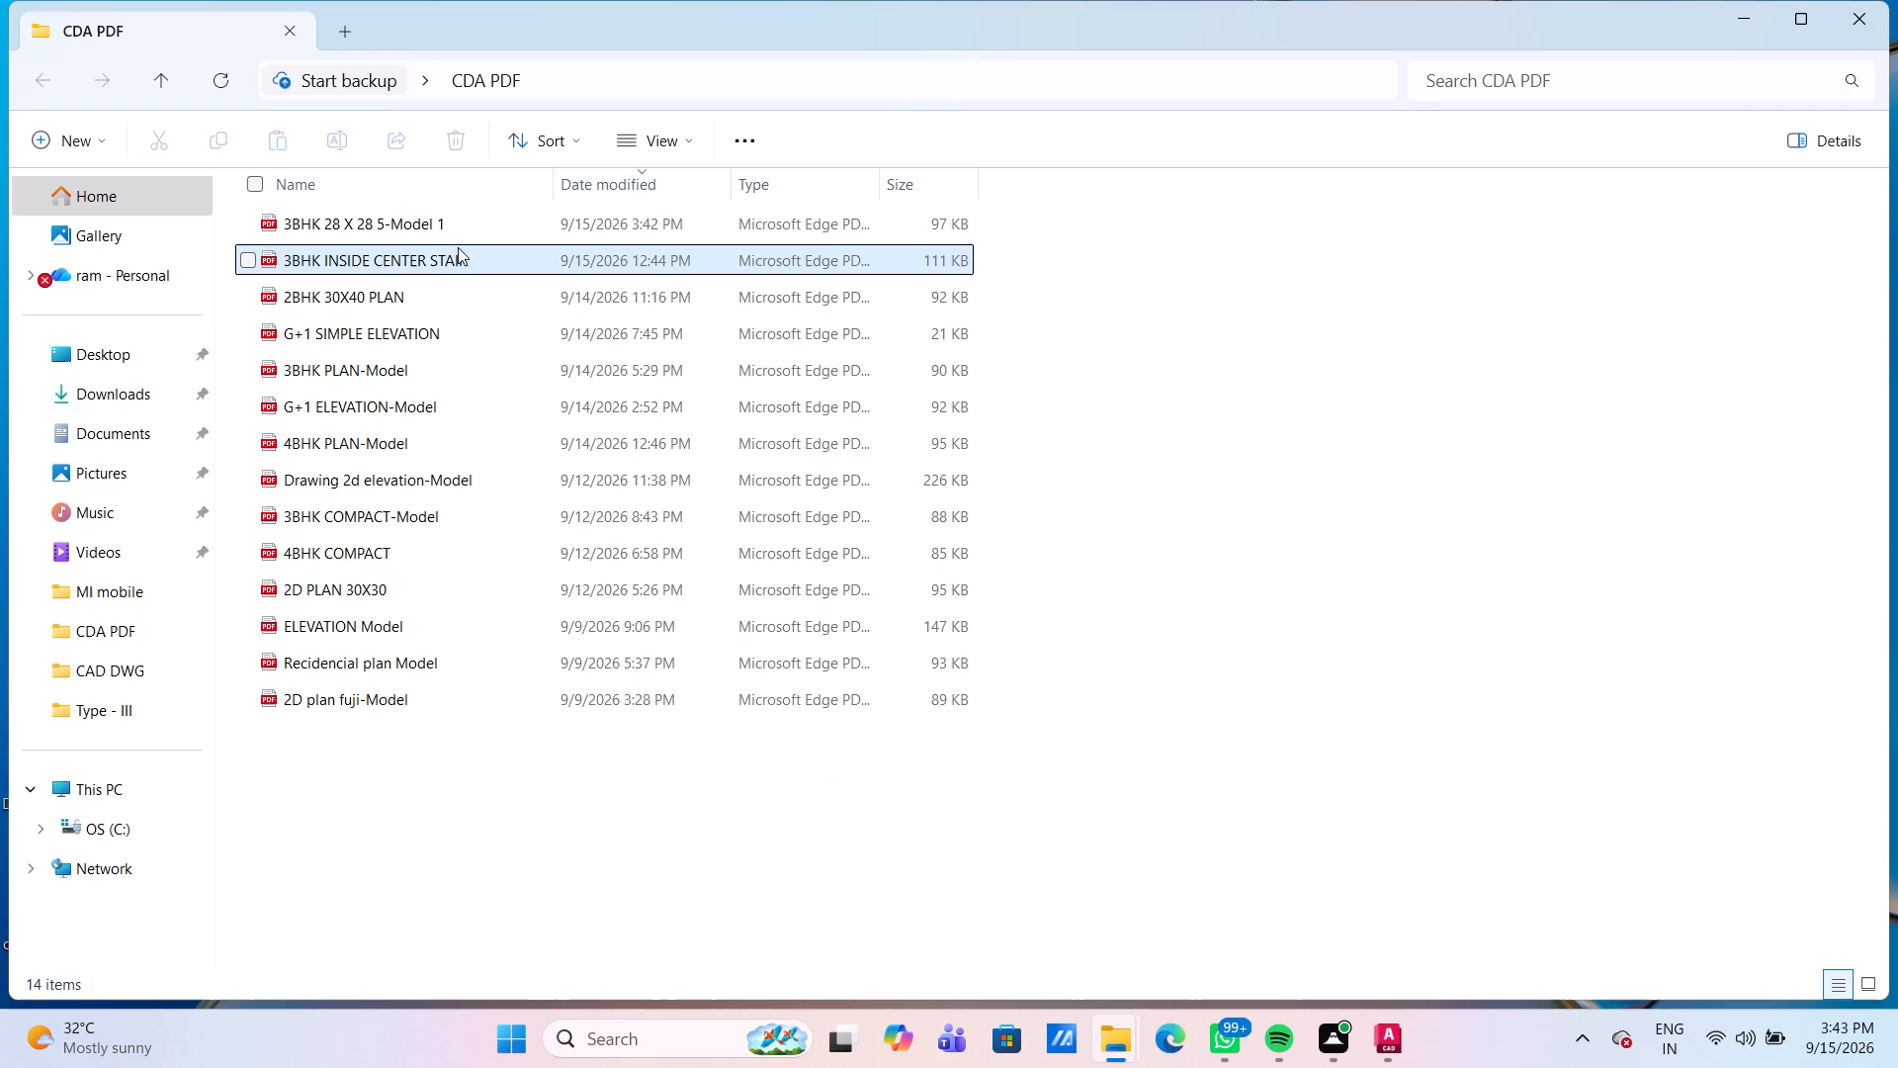
Rename the PDF 3BHK 28 X 28 5-Model 1 as 3BHK 28 X 28 5-Model.
click(464, 223)
click(464, 223)
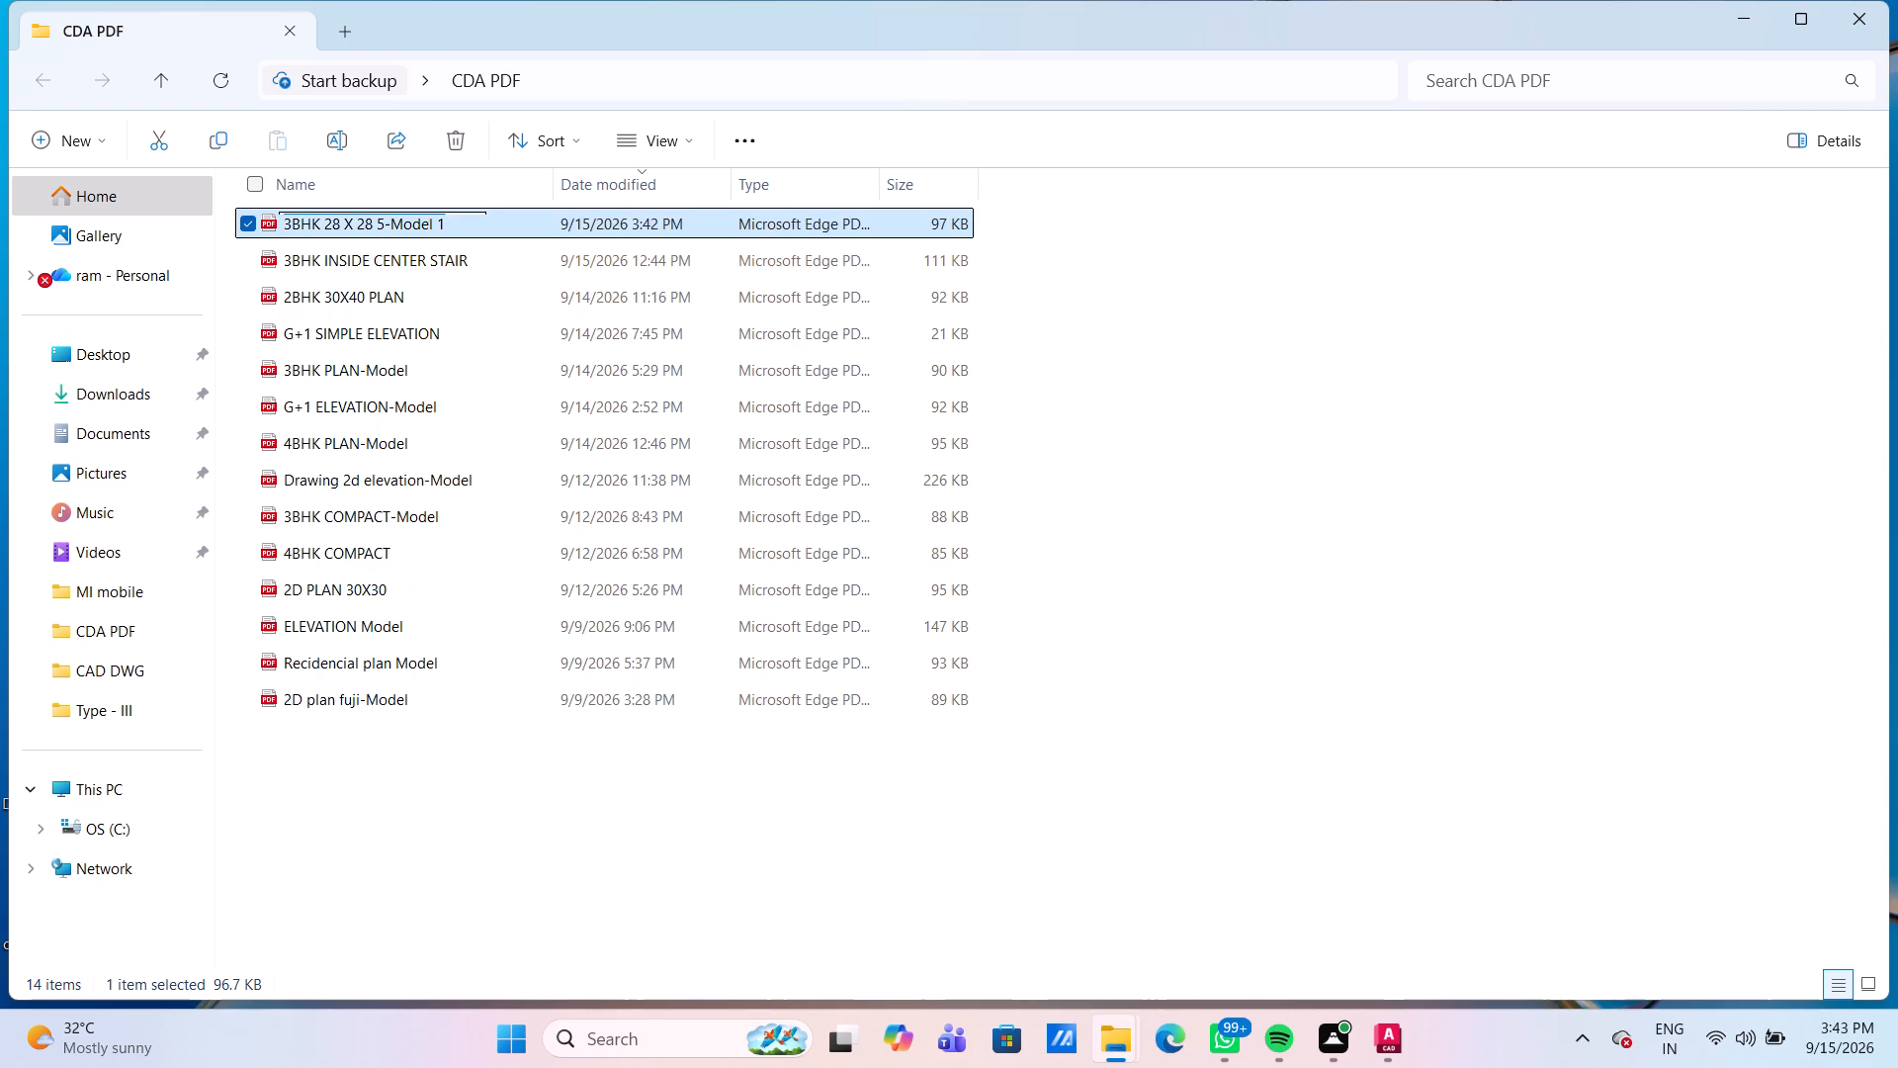
click(464, 223)
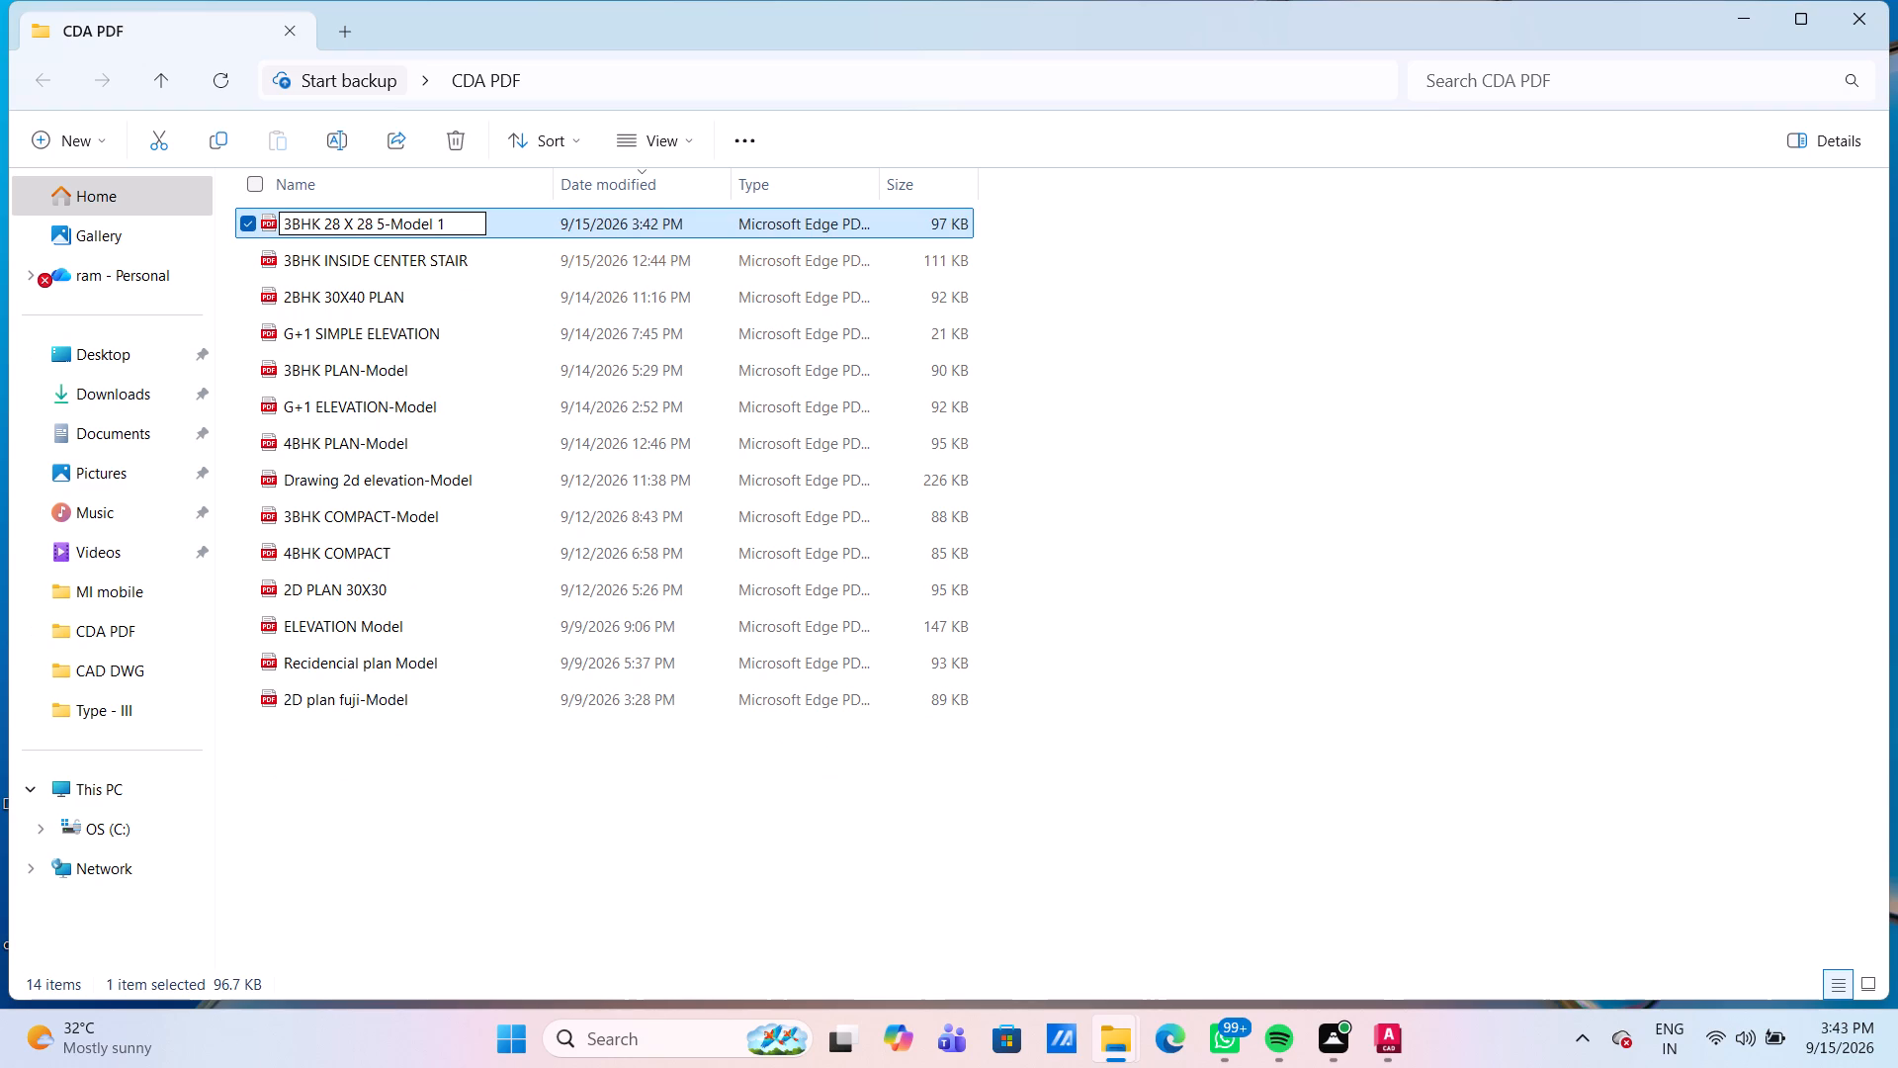
key(BackSpace)
key(BackSpace)
click(1058, 299)
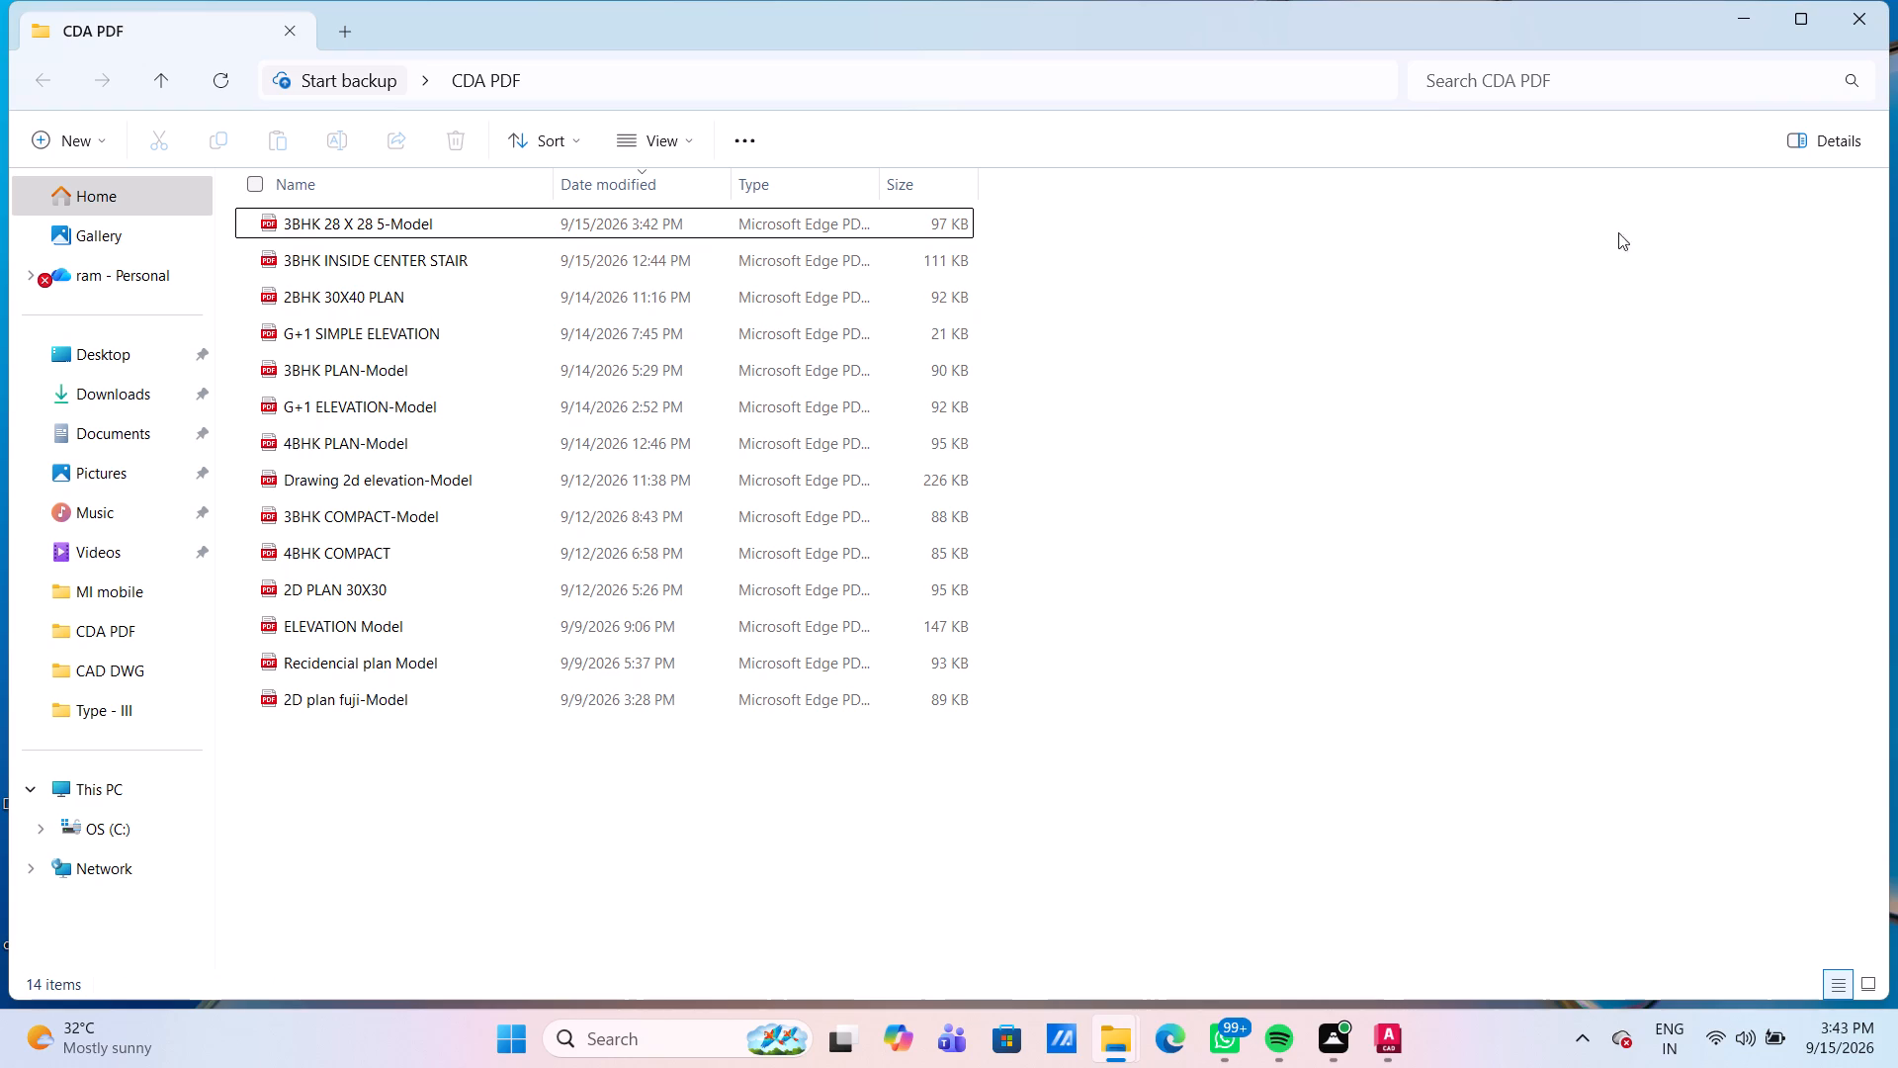